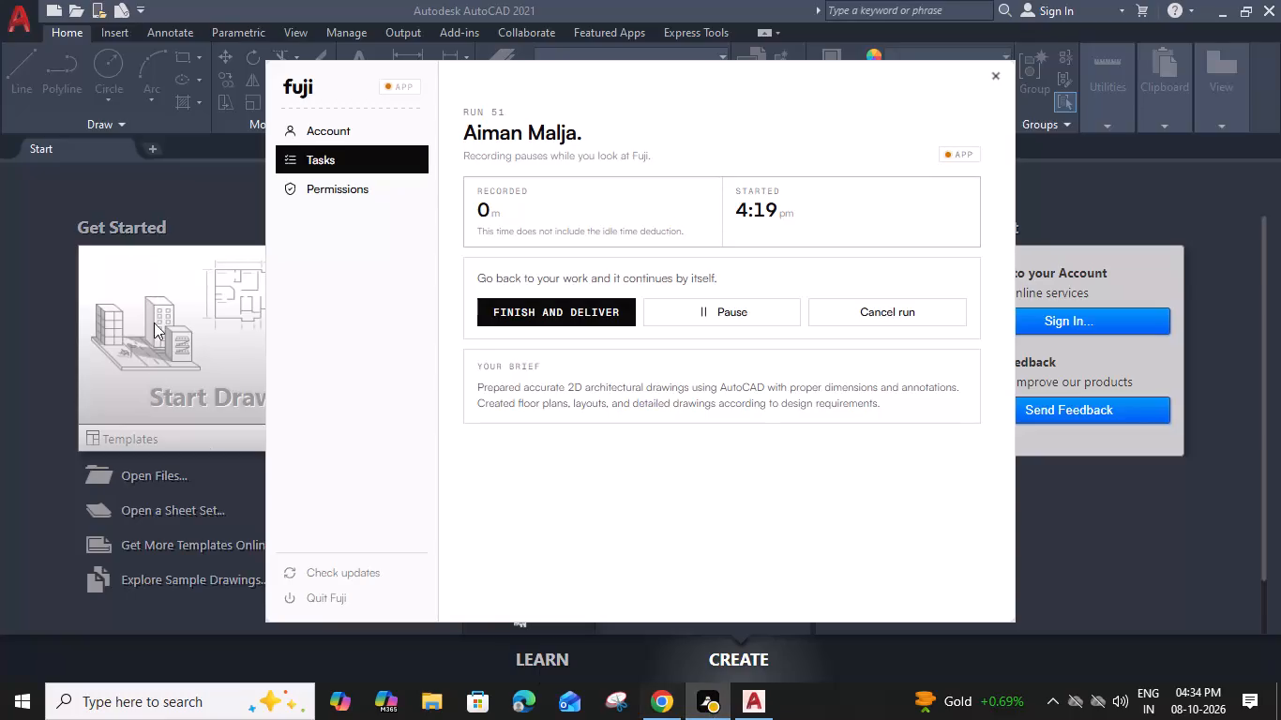
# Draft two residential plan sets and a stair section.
# Switch from the recording app back to the AutoCAD start page.
pyautogui.click(161, 282)
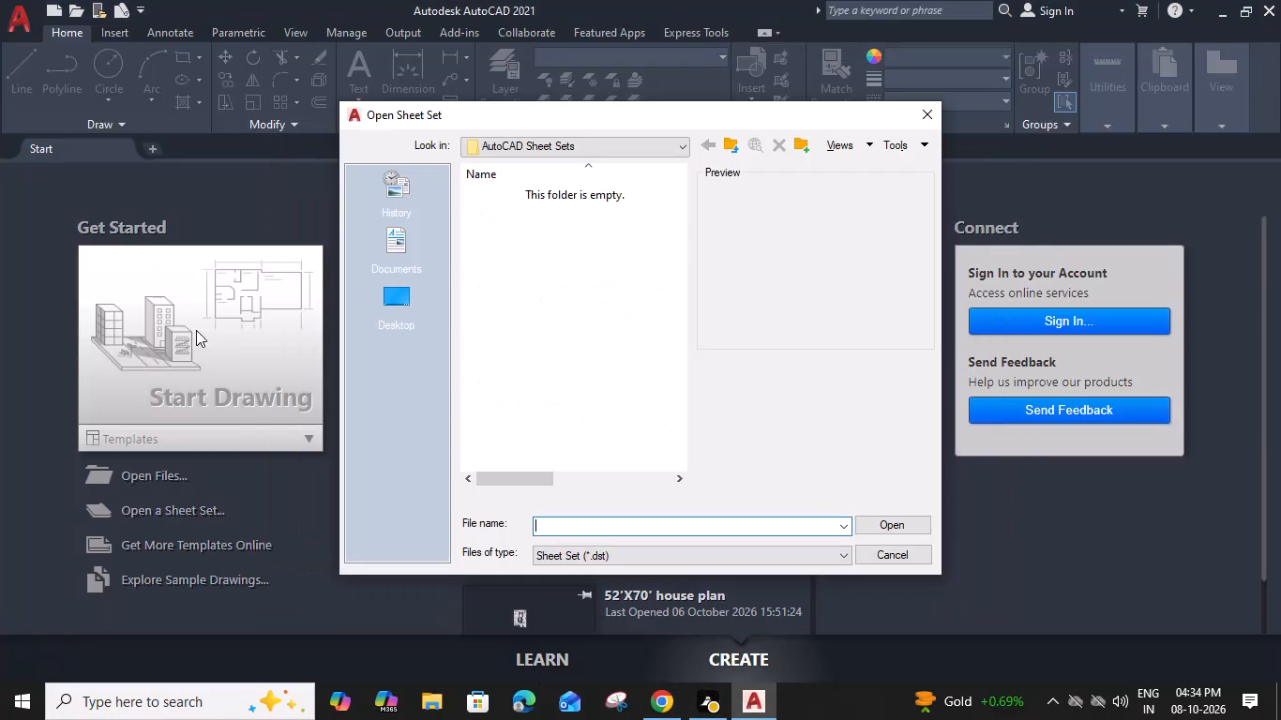
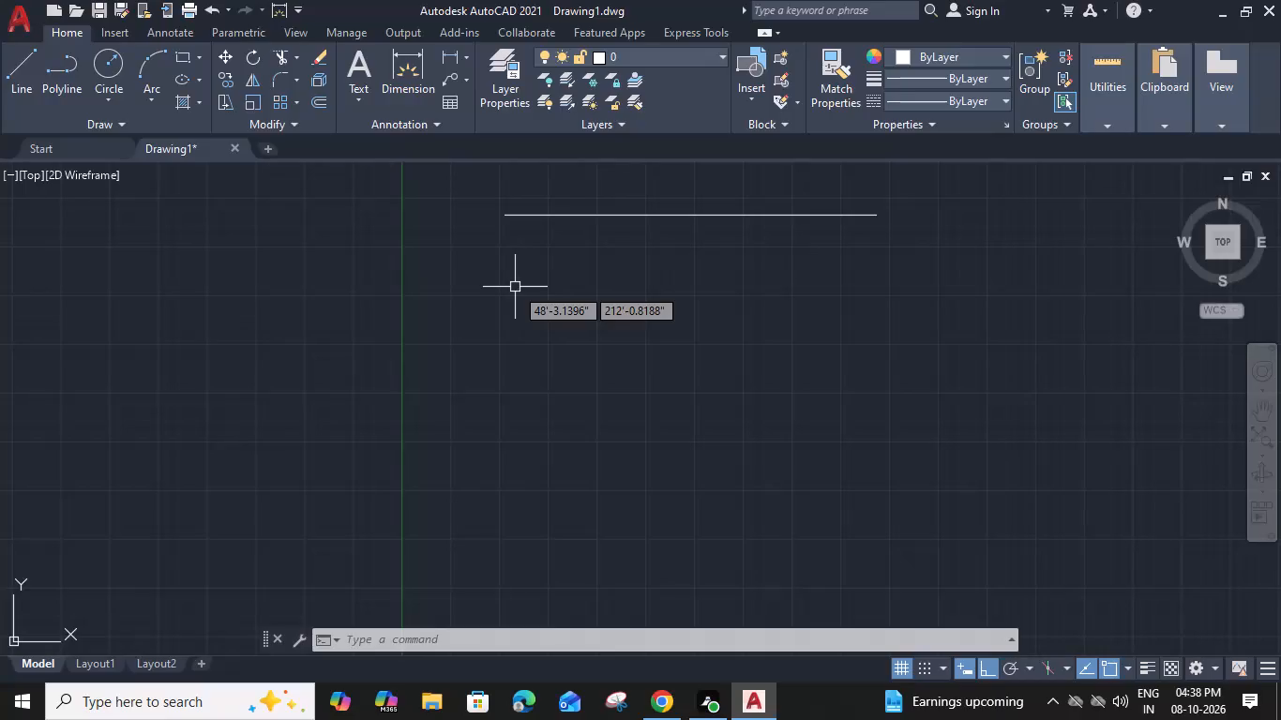
# Draw a vertical line straight down from the left end of the existing horizontal line.
pyautogui.press('space')
pyautogui.click(505, 216)
pyautogui.click(501, 505)
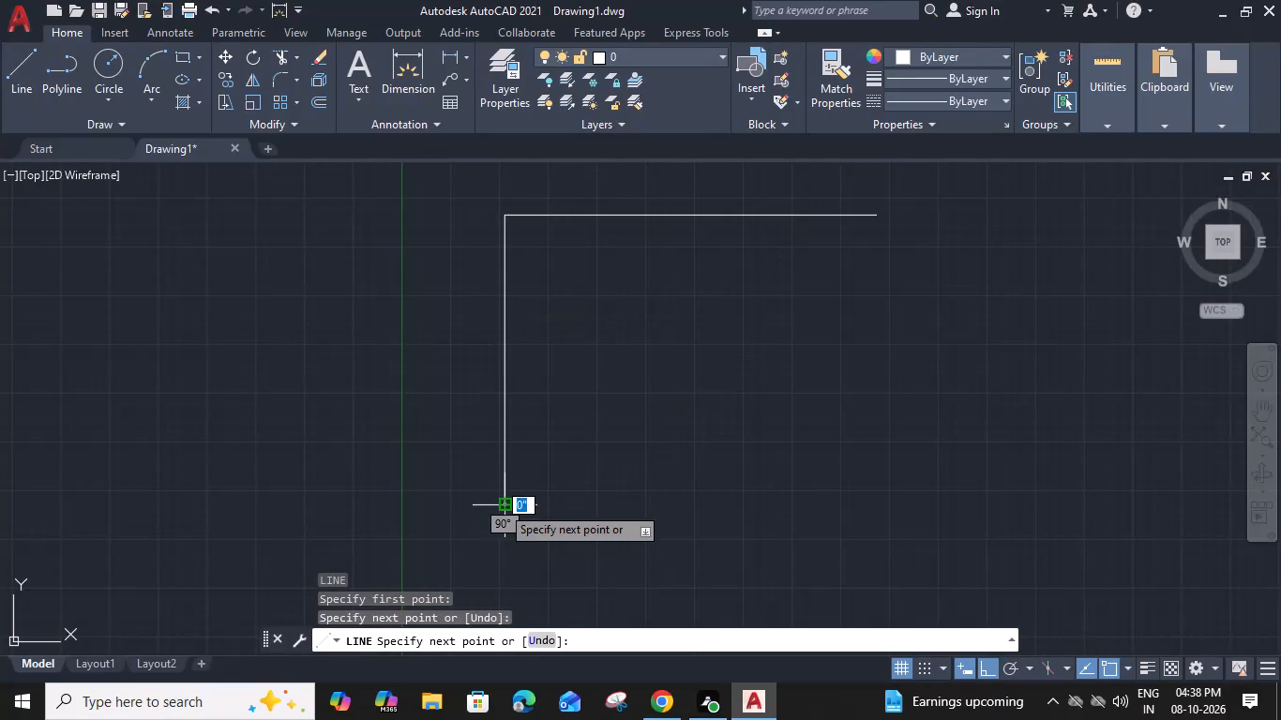
pyautogui.press('Escape')
# Offset the vertical line and the horizontal line 9" inward to form the left and top outer walls.
pyautogui.moveTo(550, 439); pyautogui.dragTo(631, 424, button='middle')
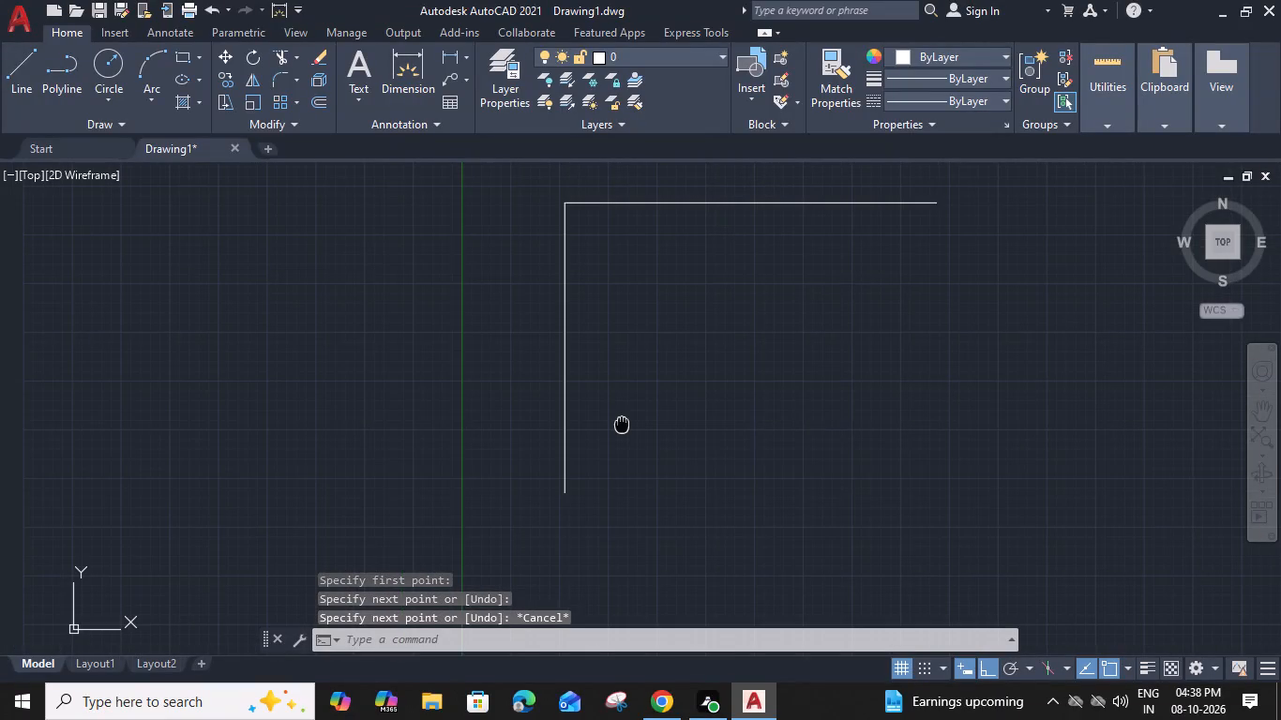
pyautogui.click(586, 322)
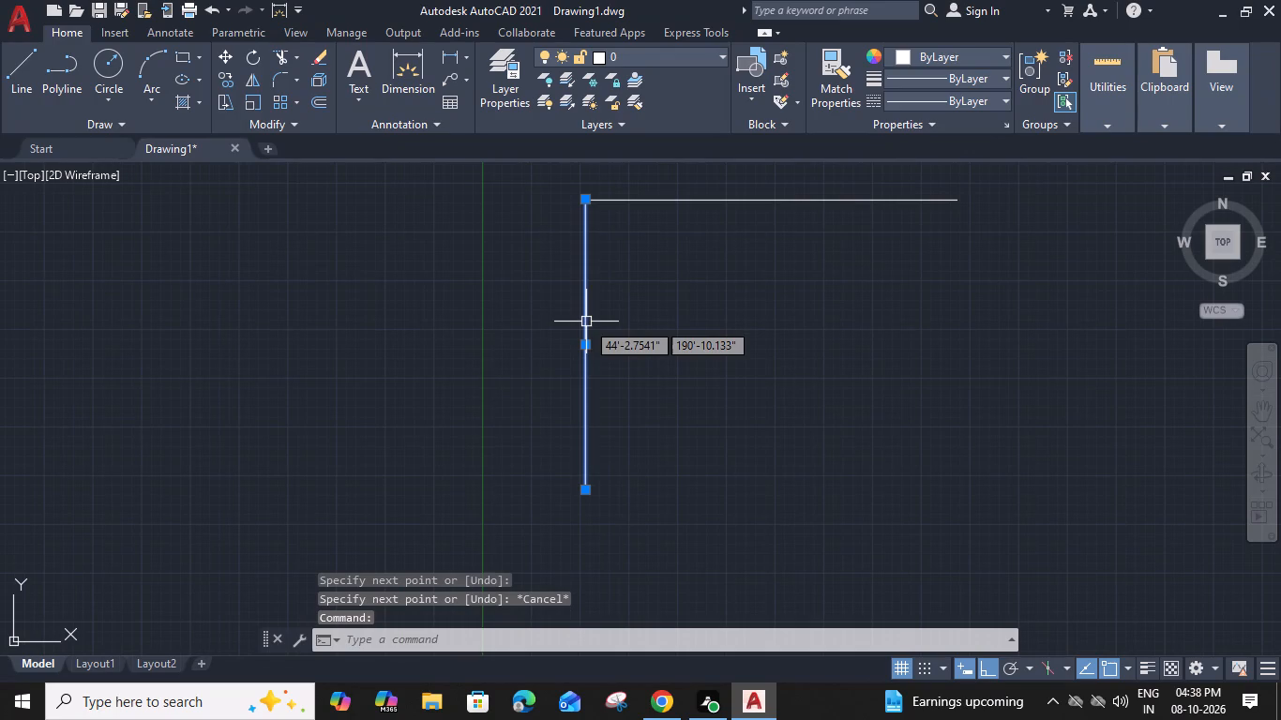
pyautogui.write('o 9"')
pyautogui.press('Return')
pyautogui.click(645, 334)
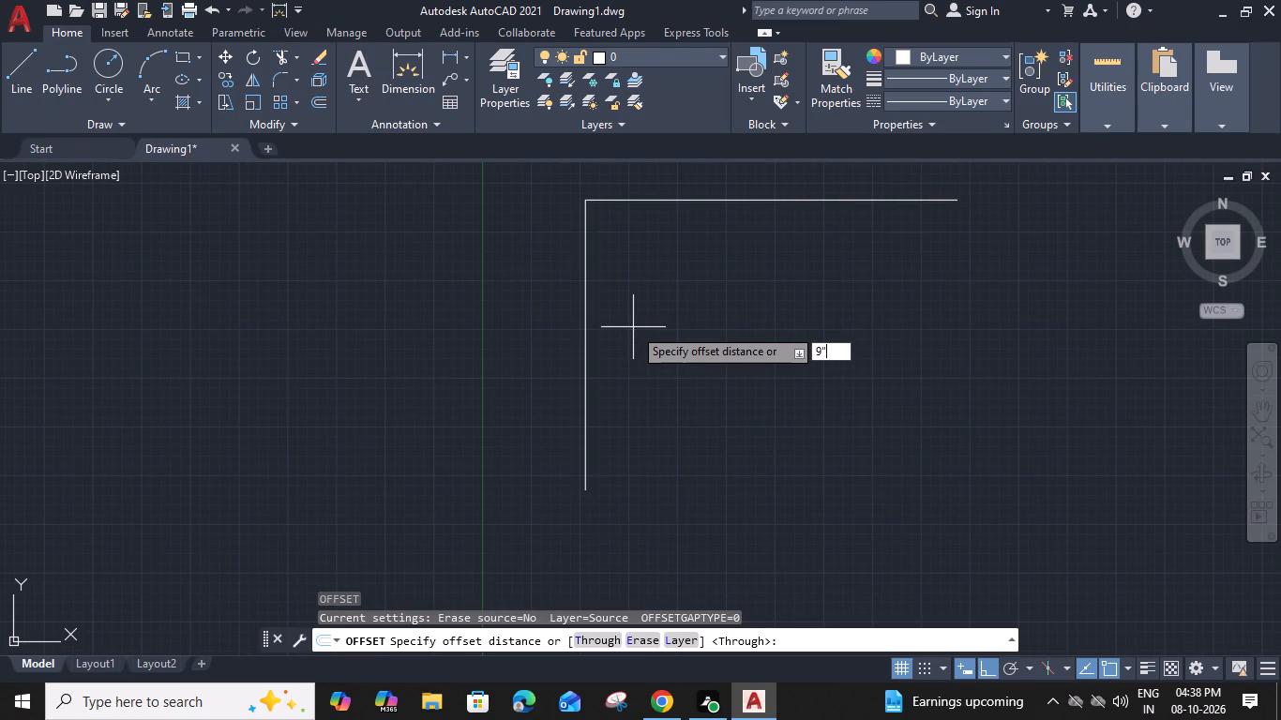
pyautogui.click(649, 202)
pyautogui.click(638, 288)
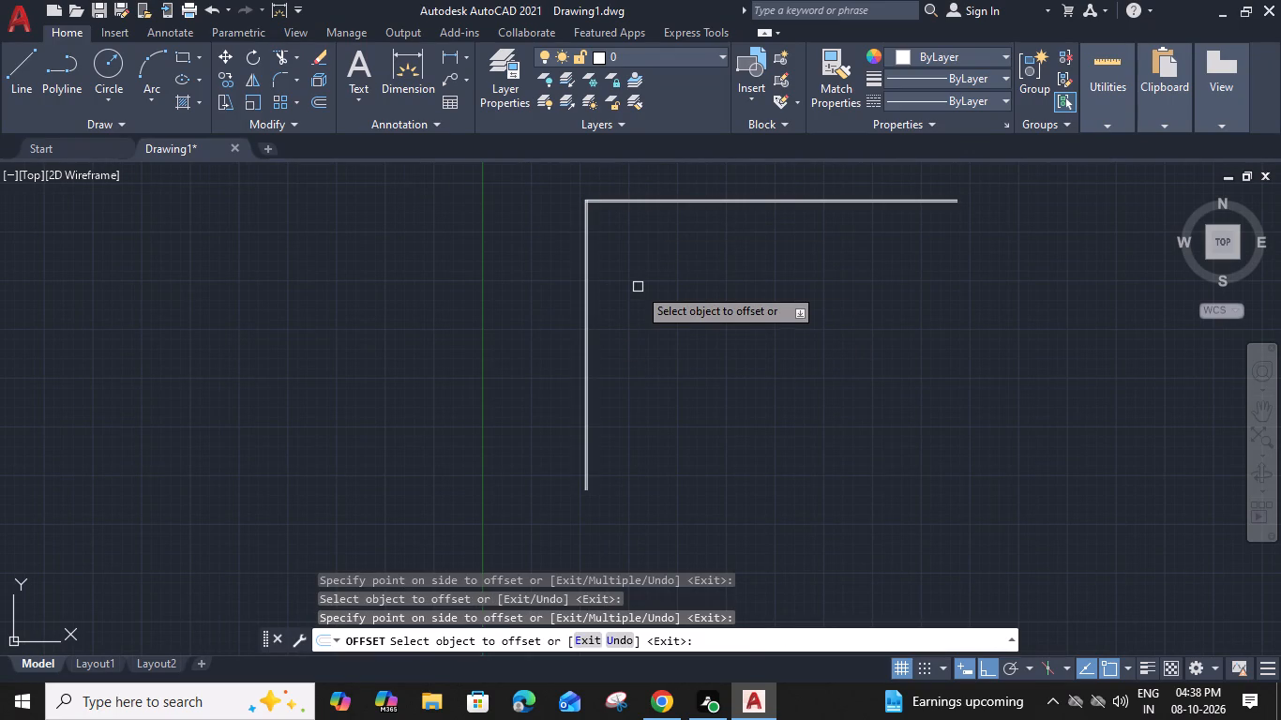
pyautogui.press('Escape')
# Trim the overlapping inner wall lines at the top-left corner of the plan.
pyautogui.scroll(6, 595, 182)
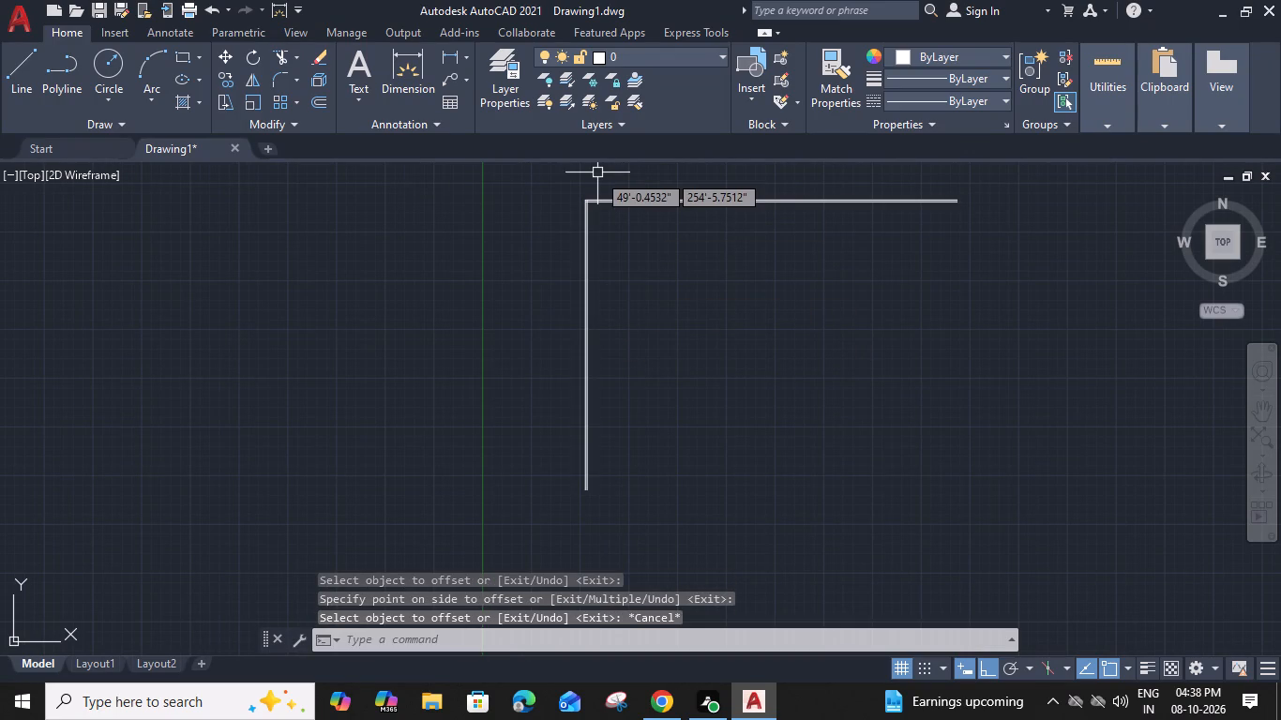
pyautogui.write('tr')
pyautogui.press('space')
pyautogui.click(498, 332)
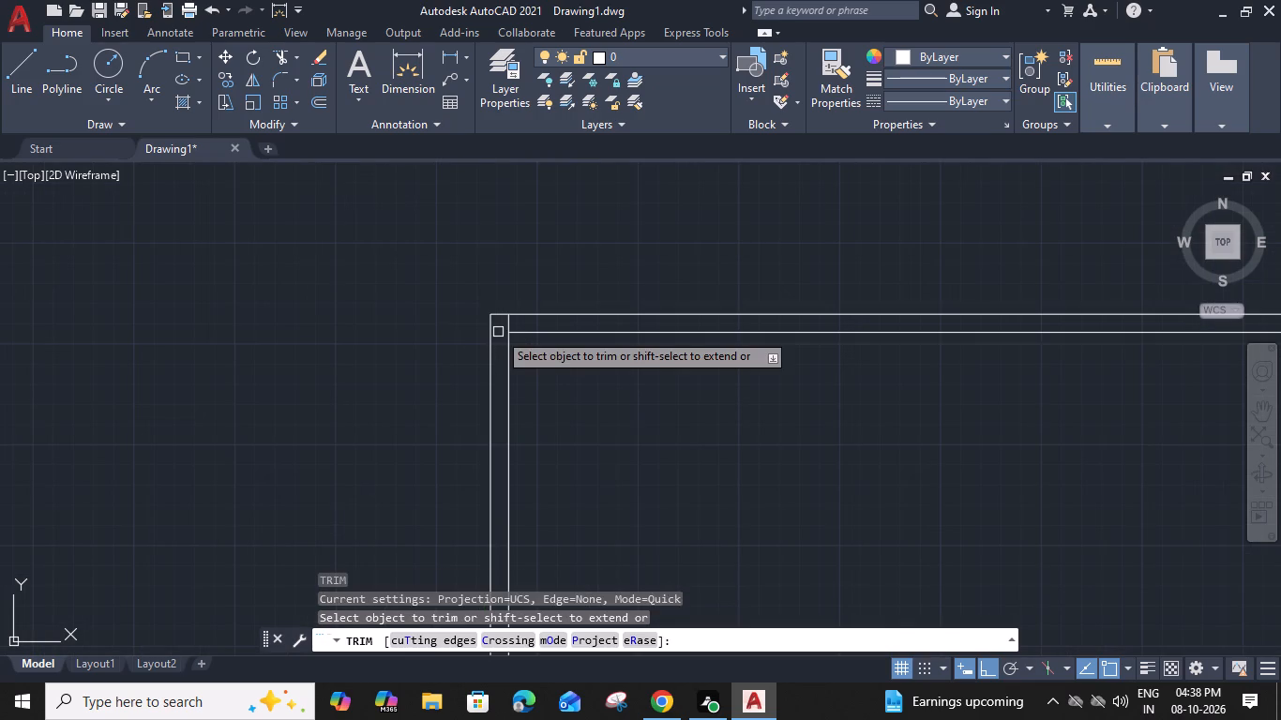
pyautogui.click(506, 323)
pyautogui.press('Escape')
# Offset the left wall's inner line 14' to the right, and the resulting line another 9" to form the first partition wall.
pyautogui.moveTo(579, 377); pyautogui.dragTo(576, 378, button='middle')
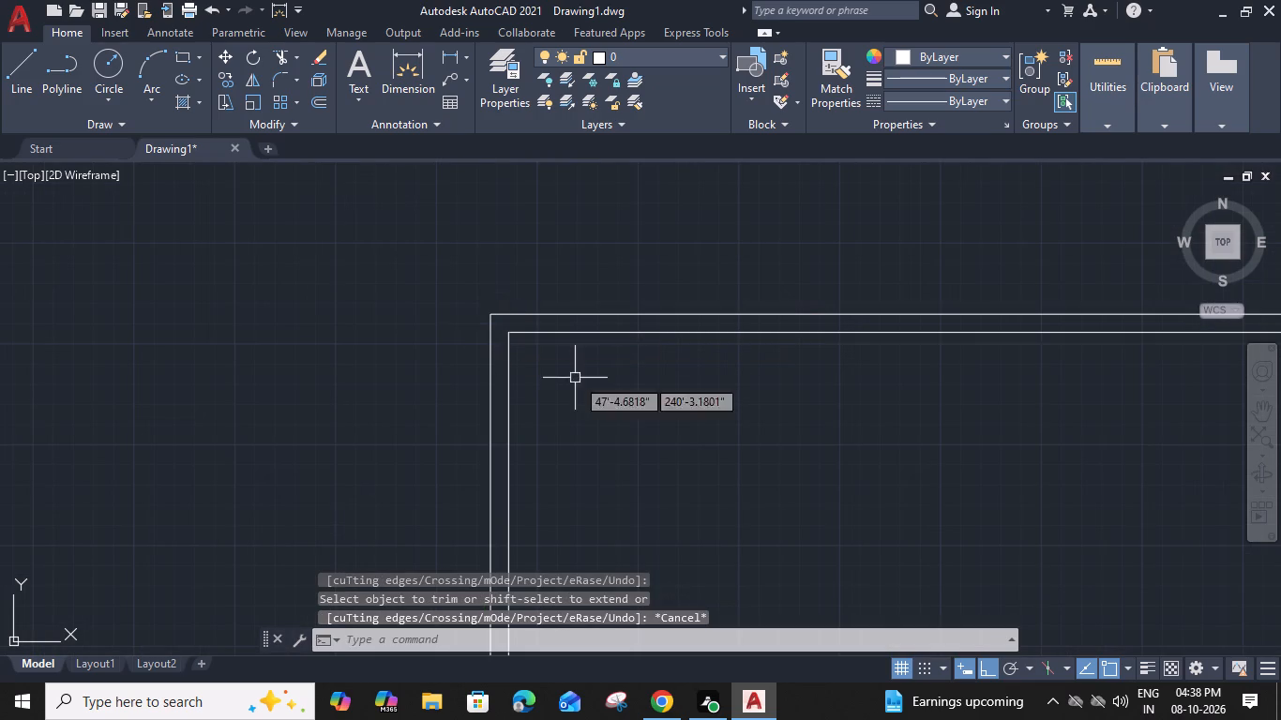
pyautogui.moveTo(576, 378); pyautogui.dragTo(544, 340, button='middle')
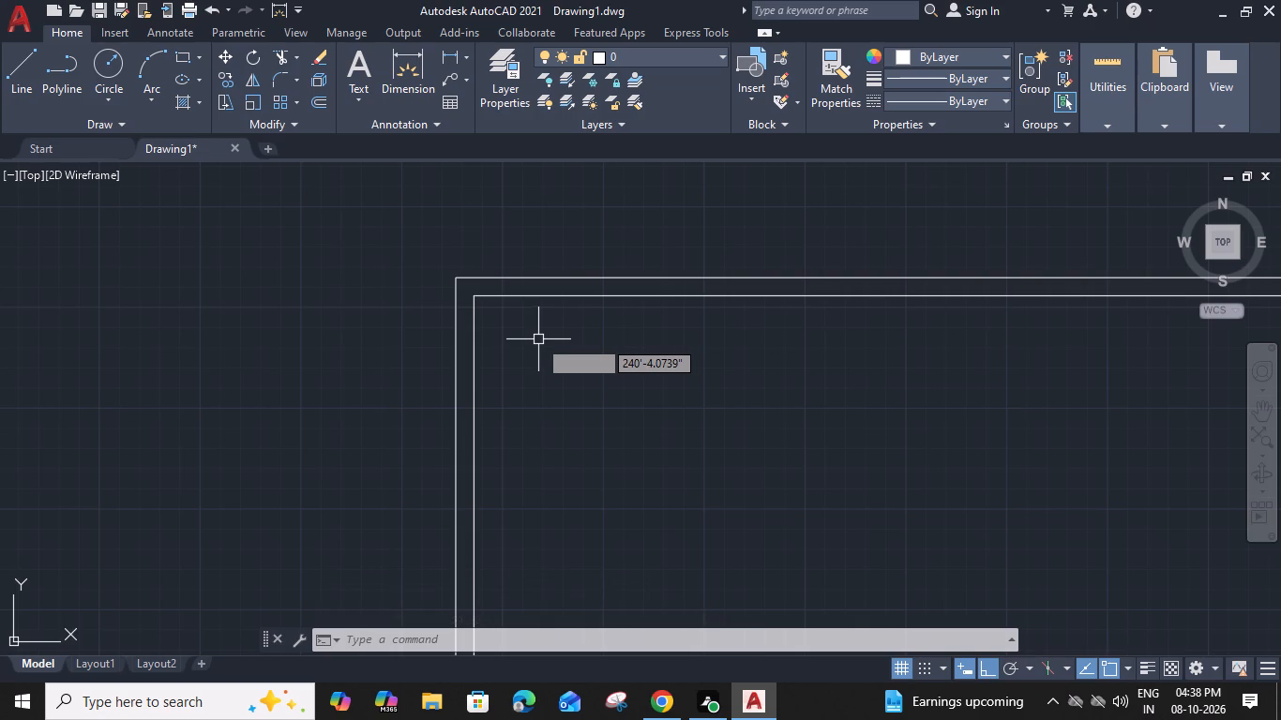
pyautogui.click(474, 327)
pyautogui.write('o')
pyautogui.press('space')
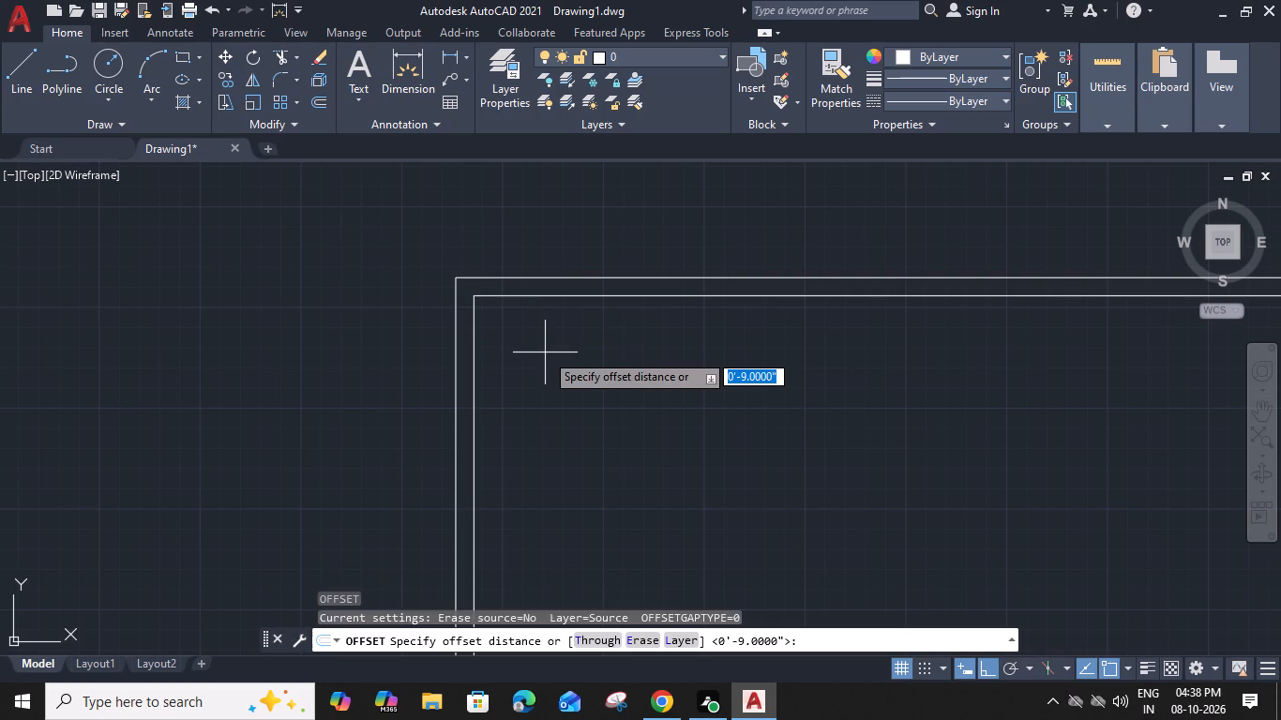
pyautogui.write("14'")
pyautogui.press('space')
pyautogui.click(614, 364)
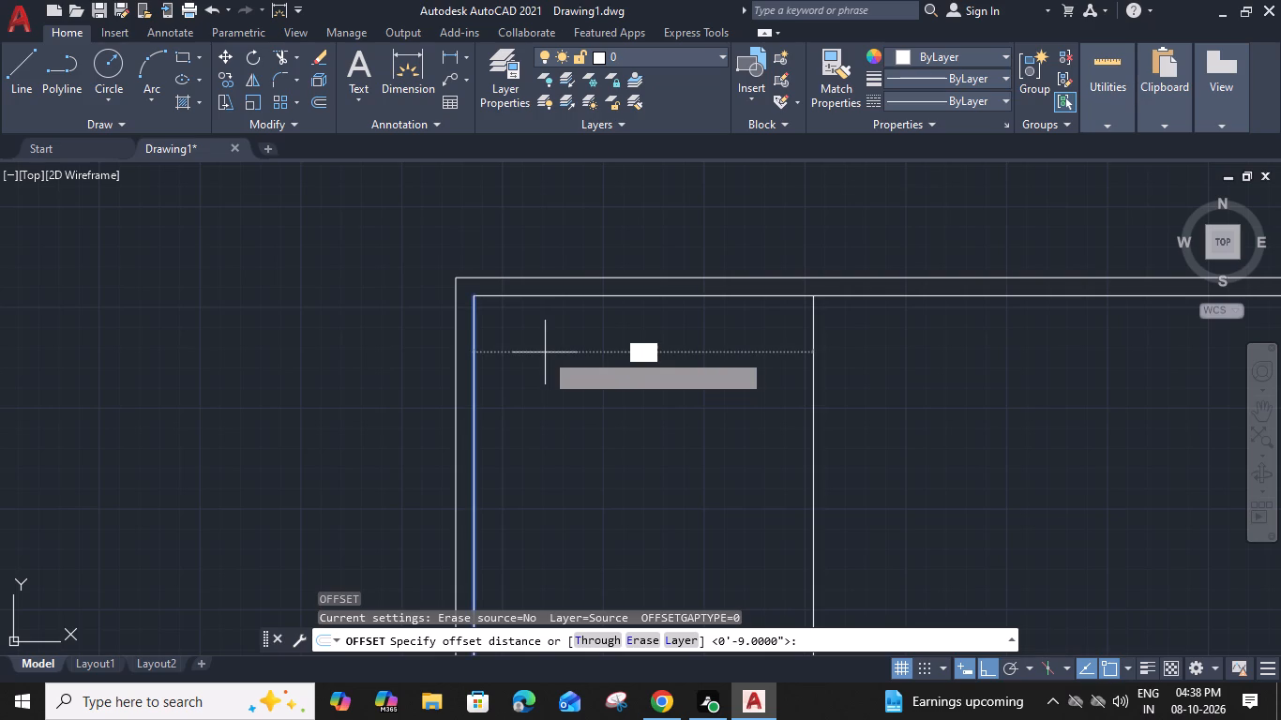
pyautogui.moveTo(620, 394); pyautogui.dragTo(493, 381, button='middle')
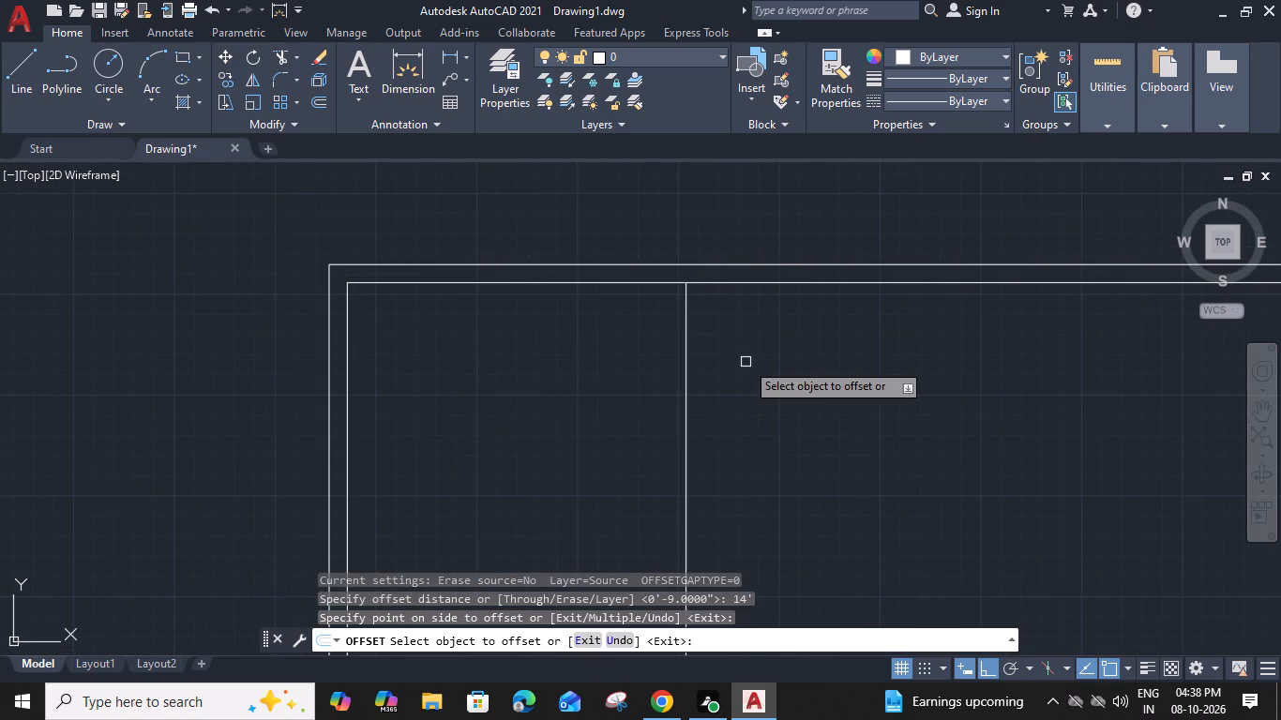
pyautogui.click(685, 363)
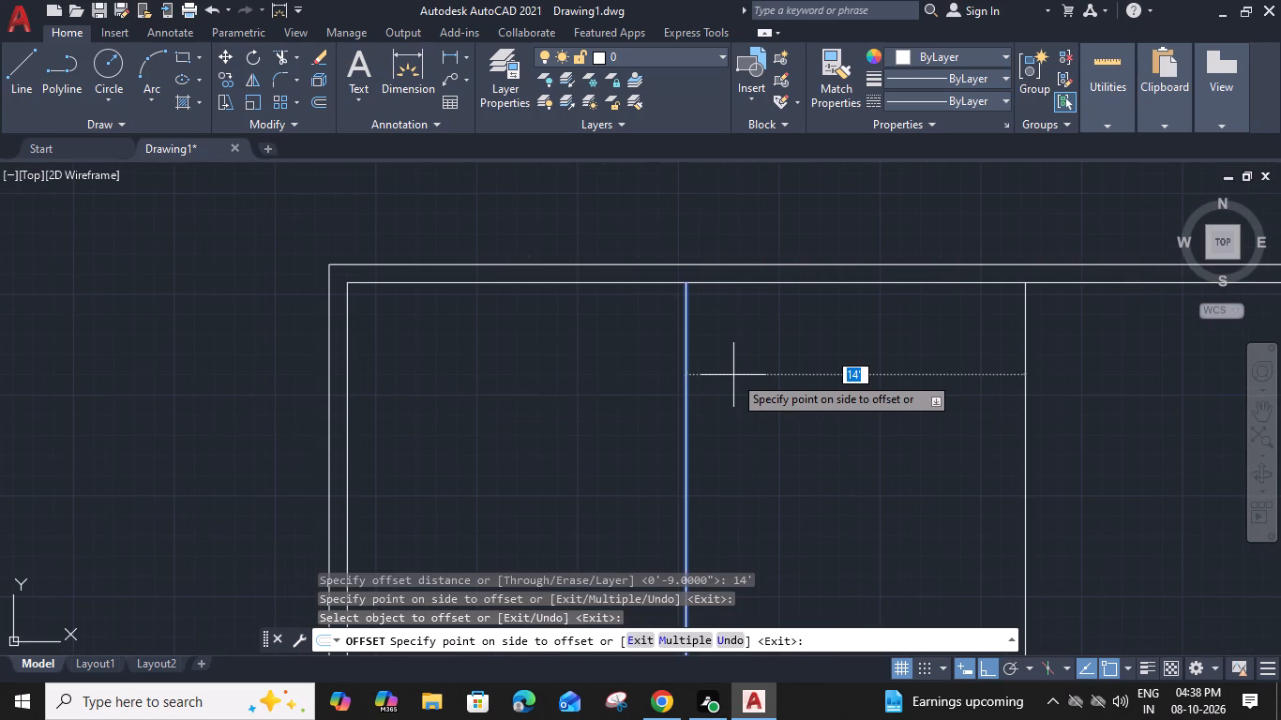
pyautogui.press('9')
pyautogui.hotkey('shift', '"')
pyautogui.press('Return')
# Offset the first partition's right line 5' to the right, and the resulting line another 9" to form the second partition wall.
pyautogui.click(704, 354)
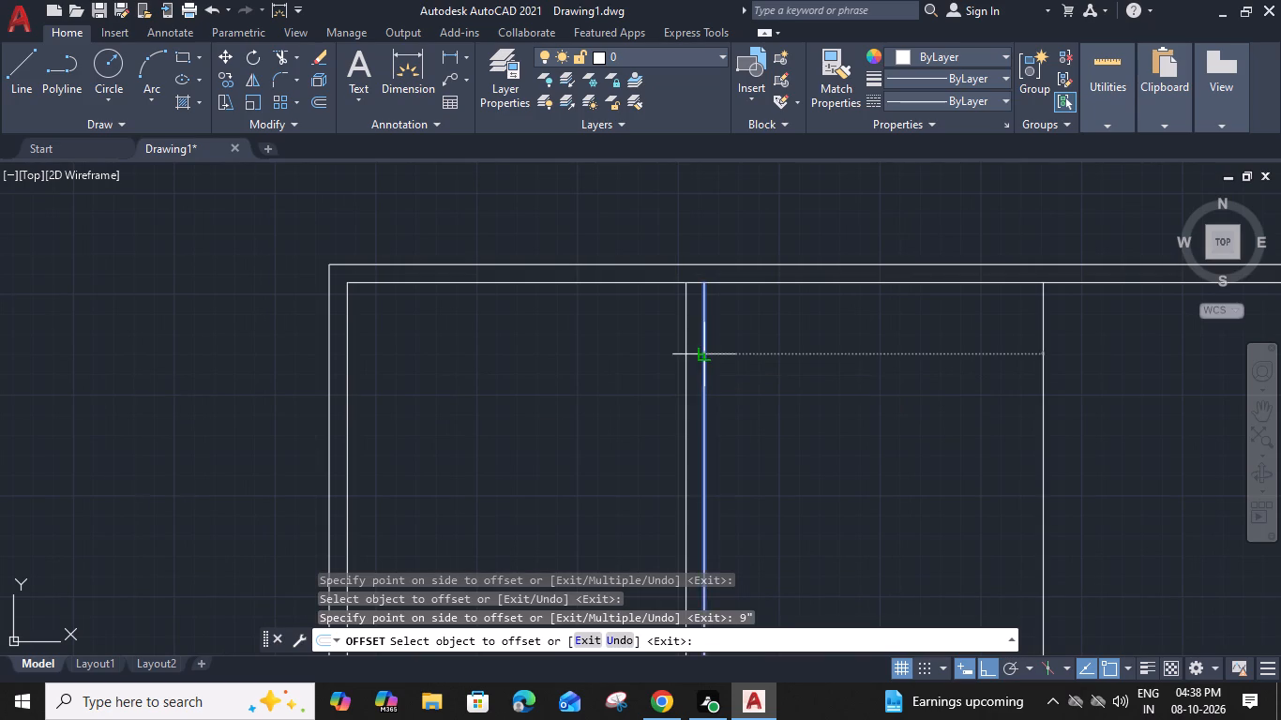
pyautogui.write("5'")
pyautogui.press('space')
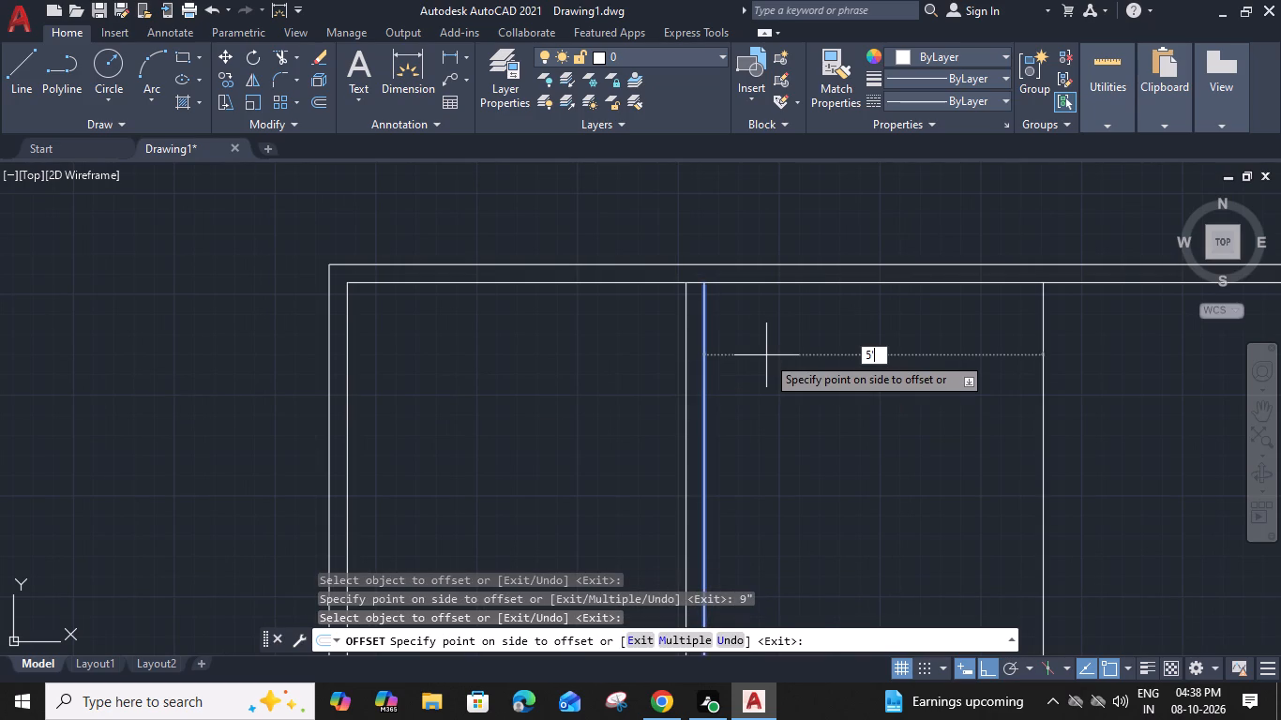
pyautogui.moveTo(816, 412); pyautogui.dragTo(641, 418, button='middle')
pyautogui.click(648, 376)
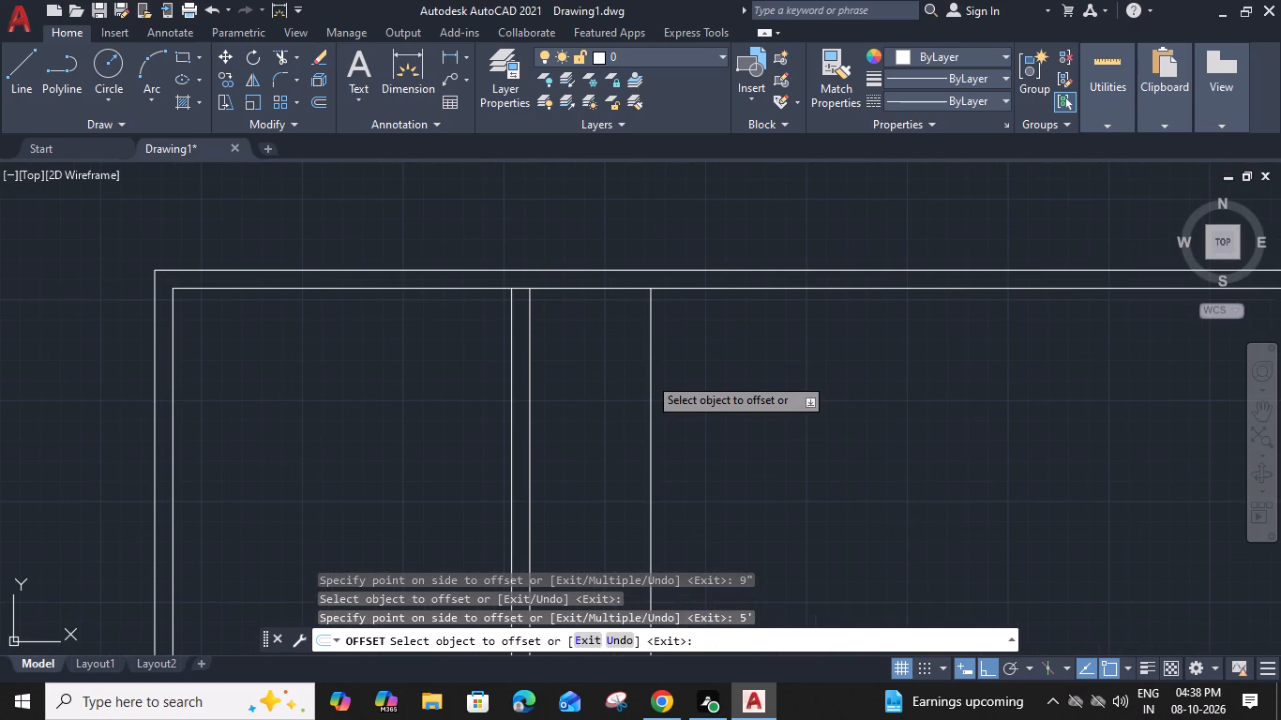
pyautogui.press('9')
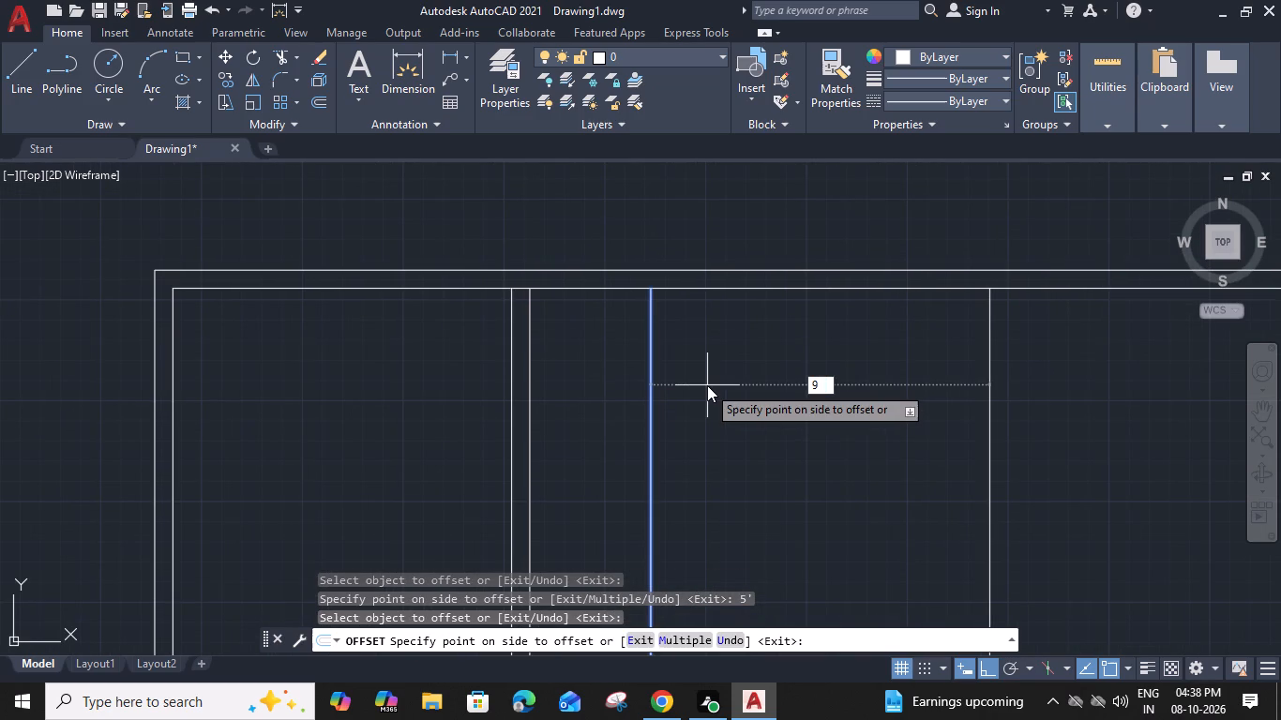
pyautogui.hotkey('shift', '"')
pyautogui.press('Return')
# Offset the second partition's right line 10' to the right, and the resulting line another 9" to form the third partition wall.
pyautogui.click(667, 365)
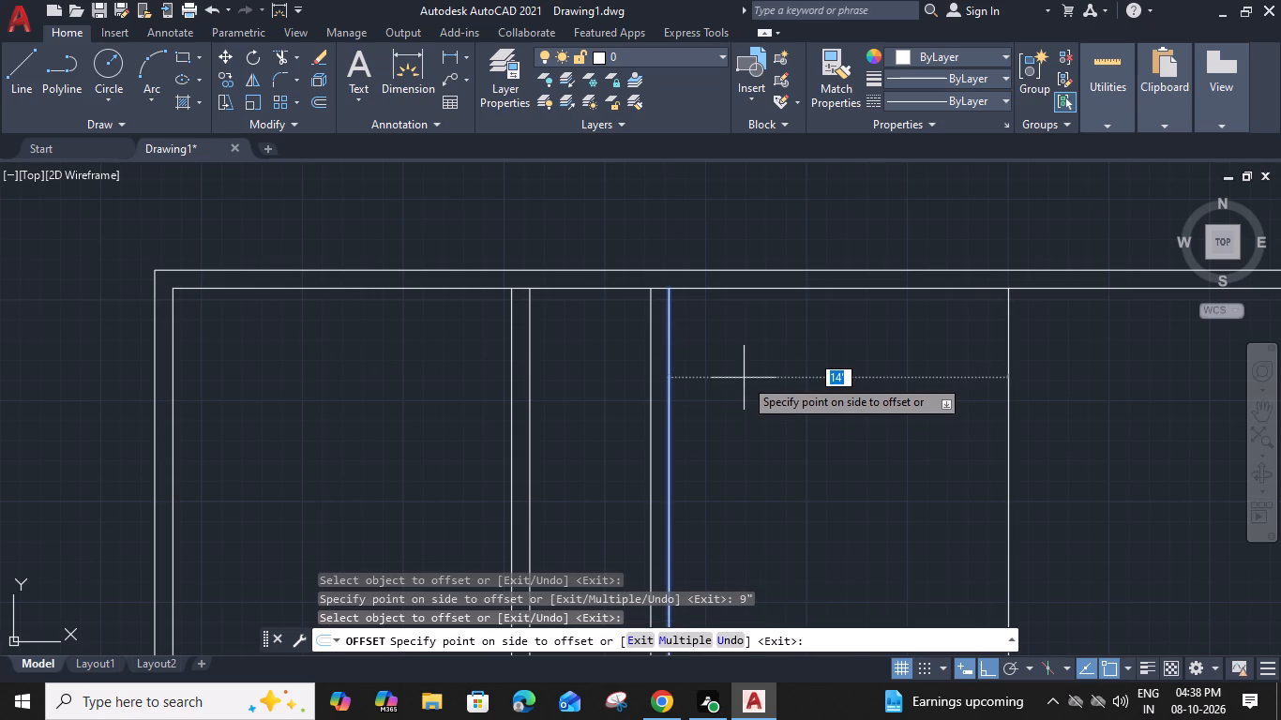
pyautogui.press('1')
pyautogui.write("0'")
pyautogui.press('space')
pyautogui.moveTo(755, 395); pyautogui.dragTo(664, 375, button='middle')
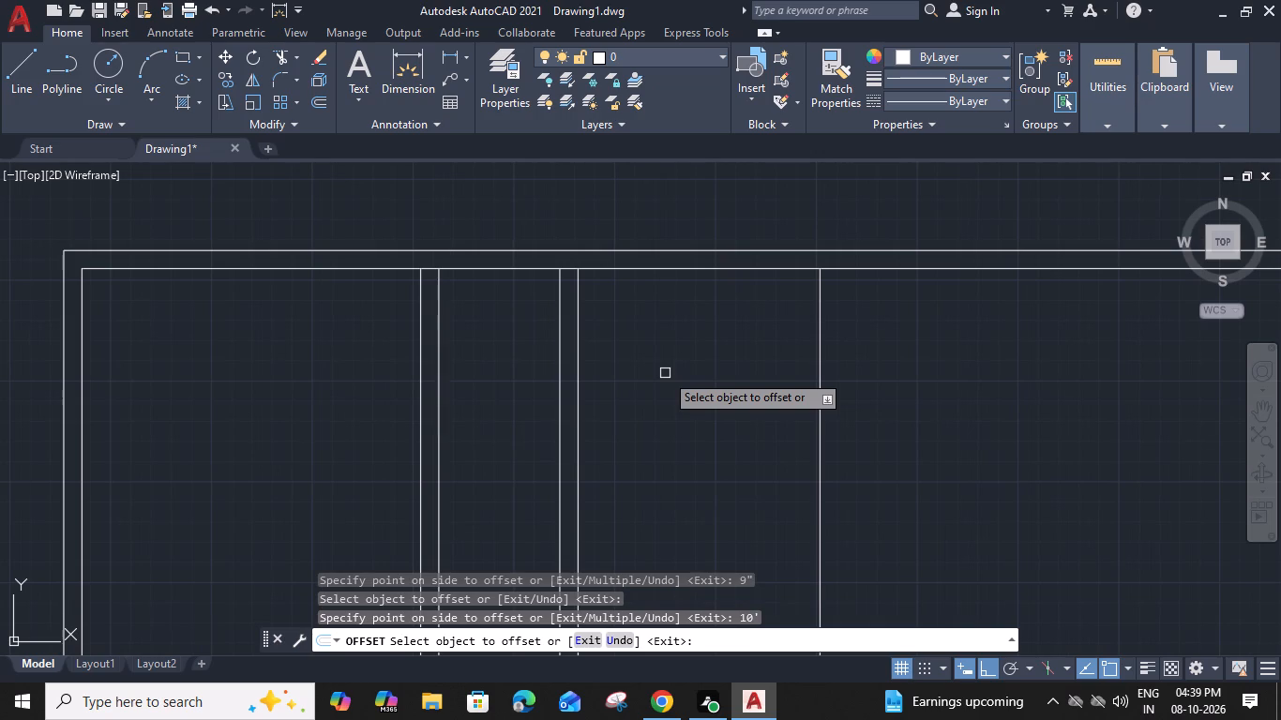
pyautogui.click(822, 362)
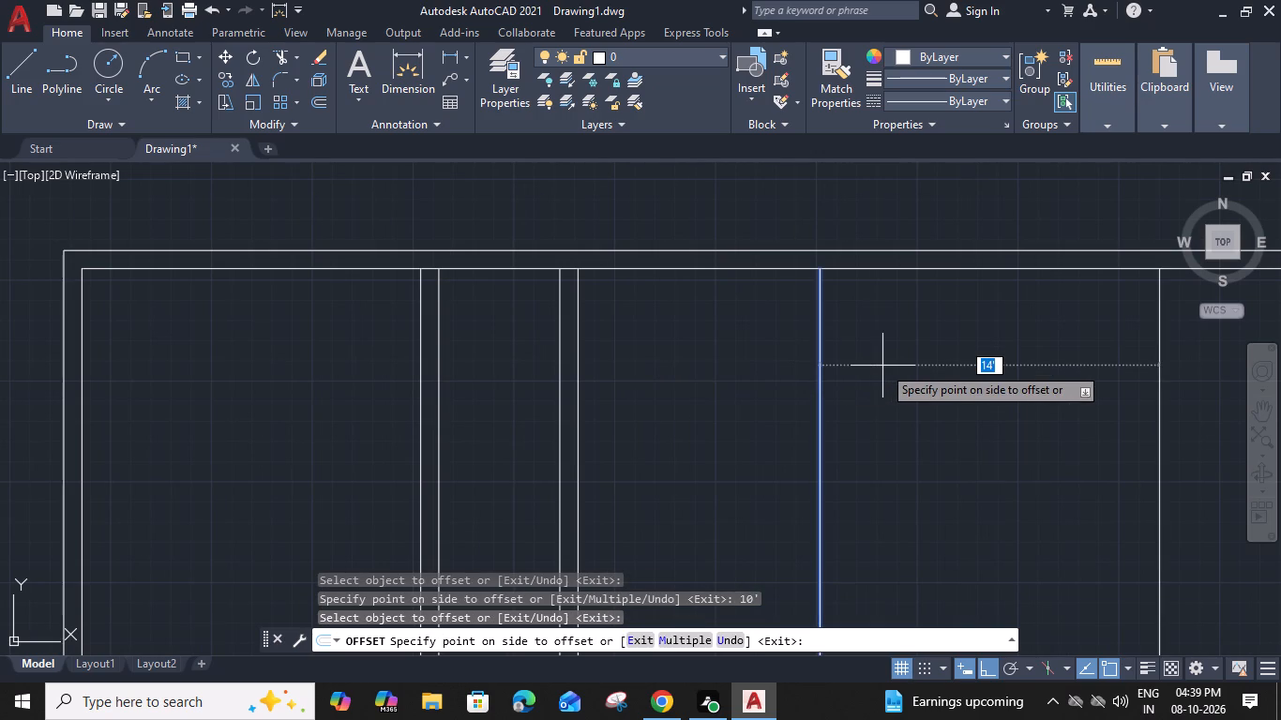
pyautogui.write('9"')
pyautogui.press('Return')
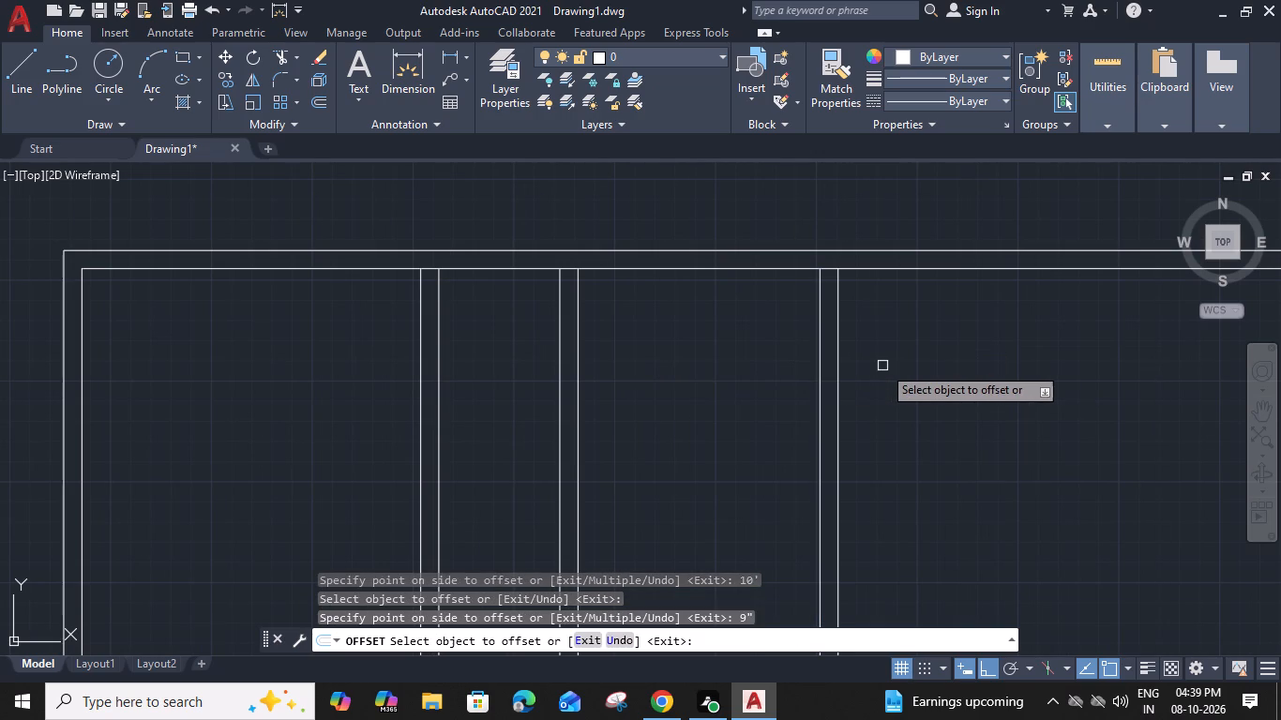
# Offset the third partition's right line 5' to the right, and the resulting line another 9" to form the right outer wall.
pyautogui.click(837, 349)
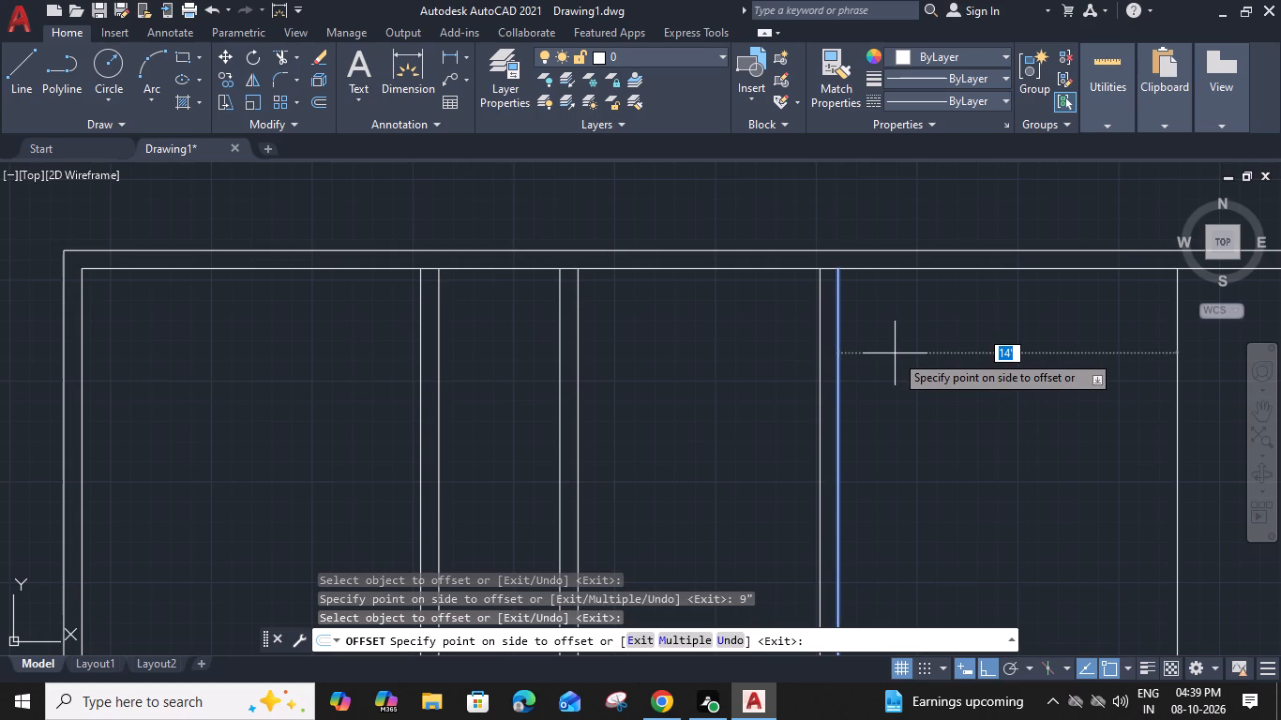
pyautogui.write("5'")
pyautogui.press('space')
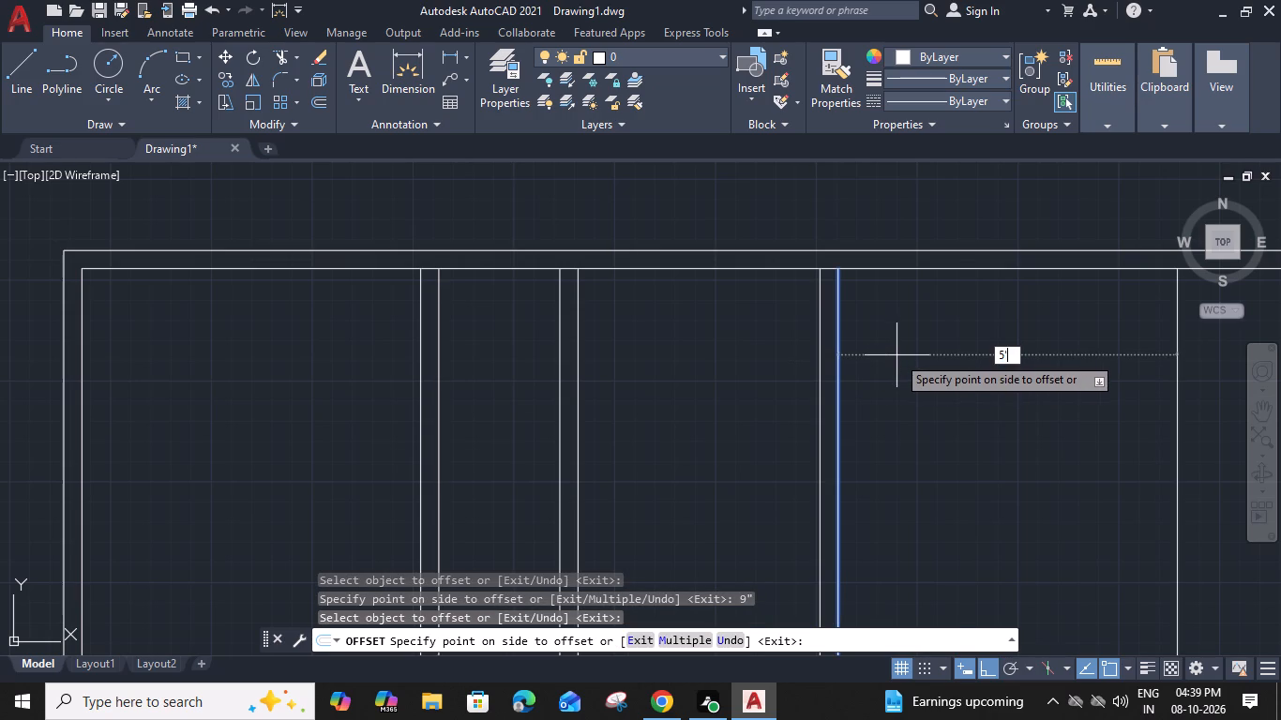
pyautogui.moveTo(894, 356); pyautogui.dragTo(686, 372, button='middle')
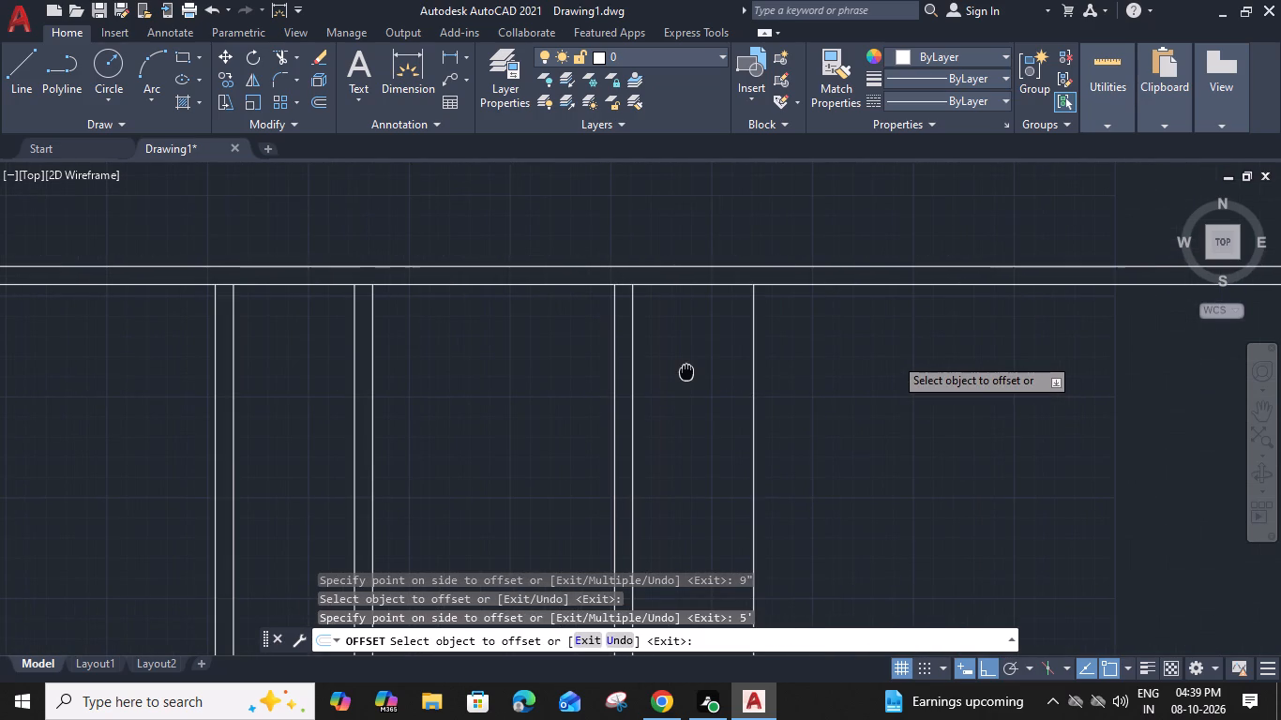
pyautogui.click(752, 355)
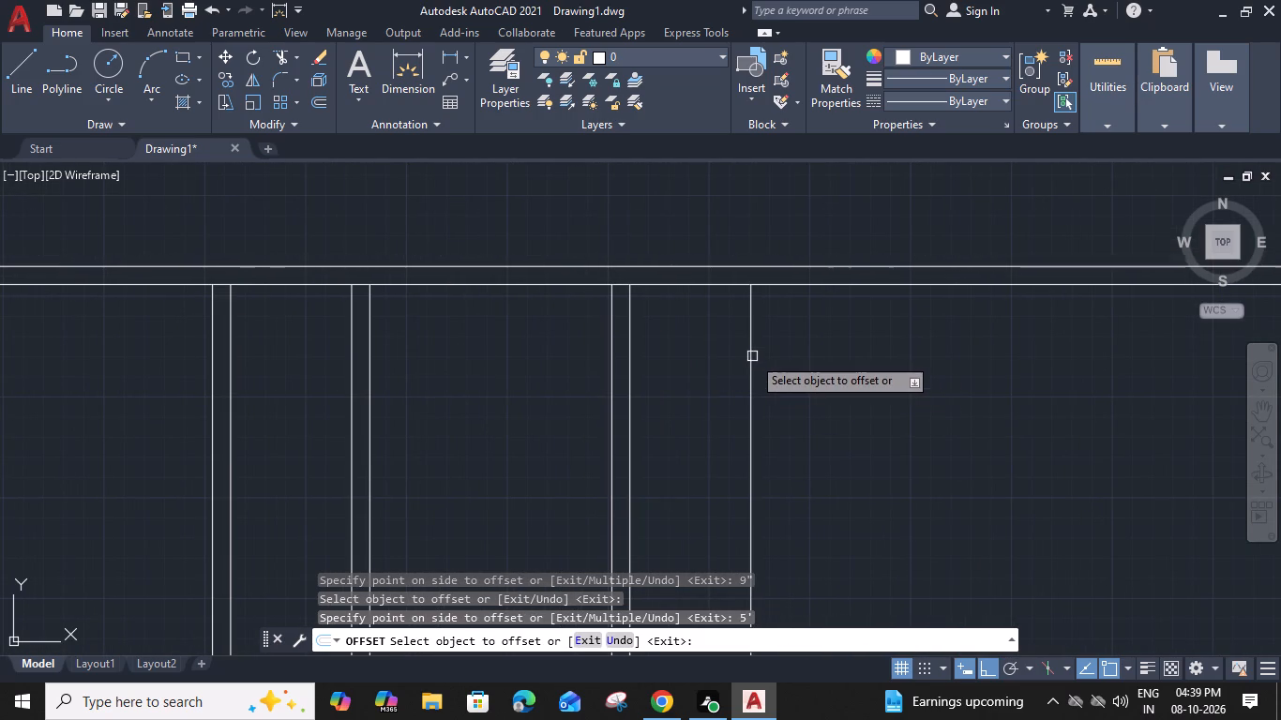
pyautogui.write('9"')
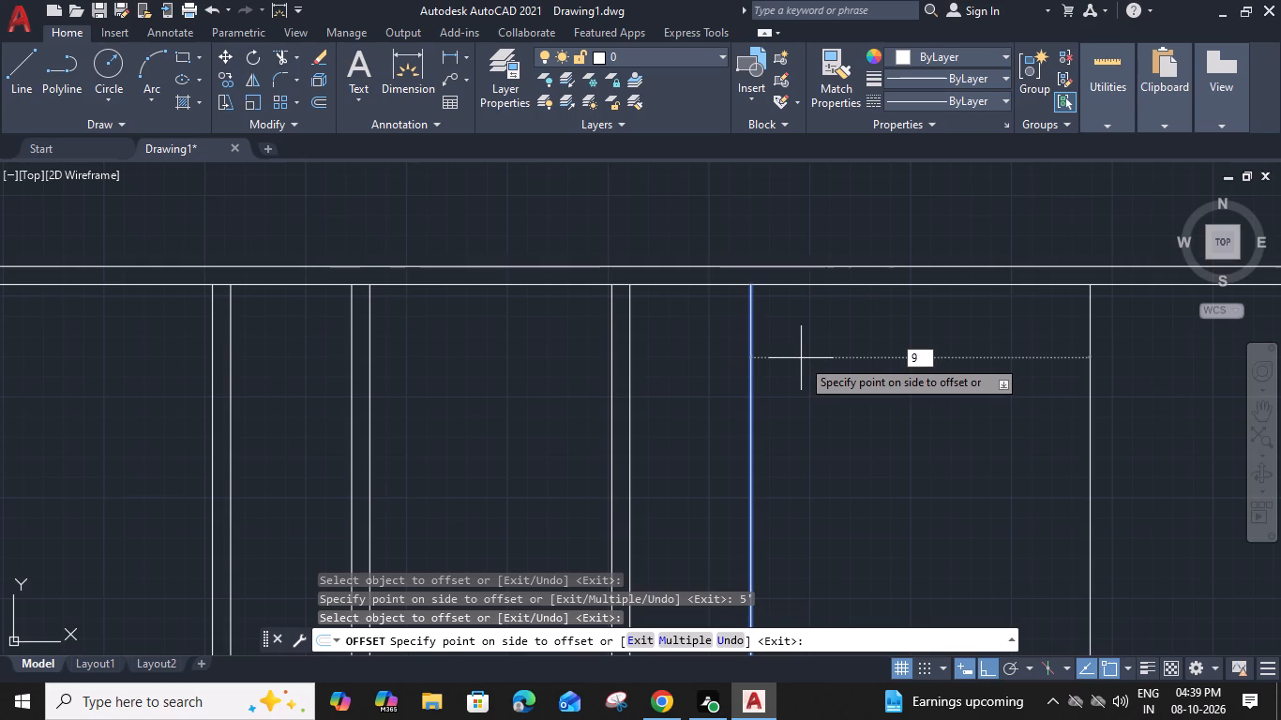
pyautogui.press('Return')
pyautogui.press('Escape')
# Close the top-right corner by extending the rightmost wall line to the outer top line and trimming the excess top wall lines.
pyautogui.write('ex')
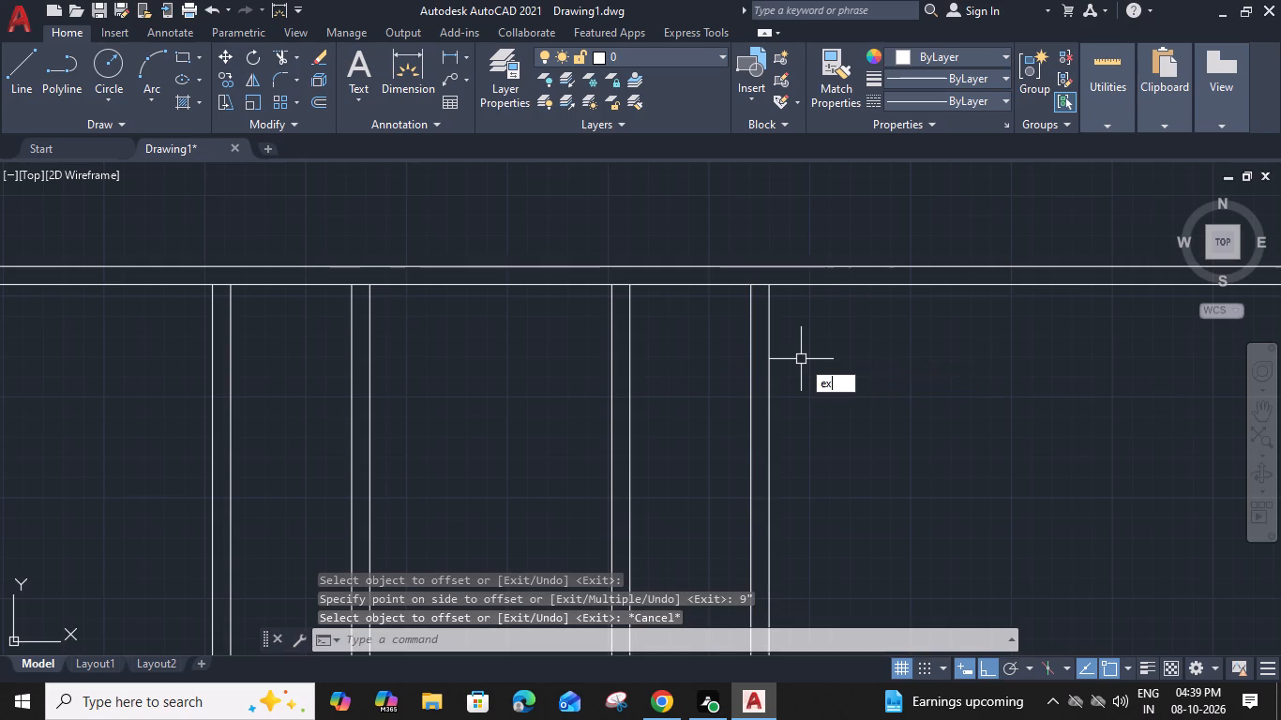
pyautogui.press('space')
pyautogui.click(772, 347)
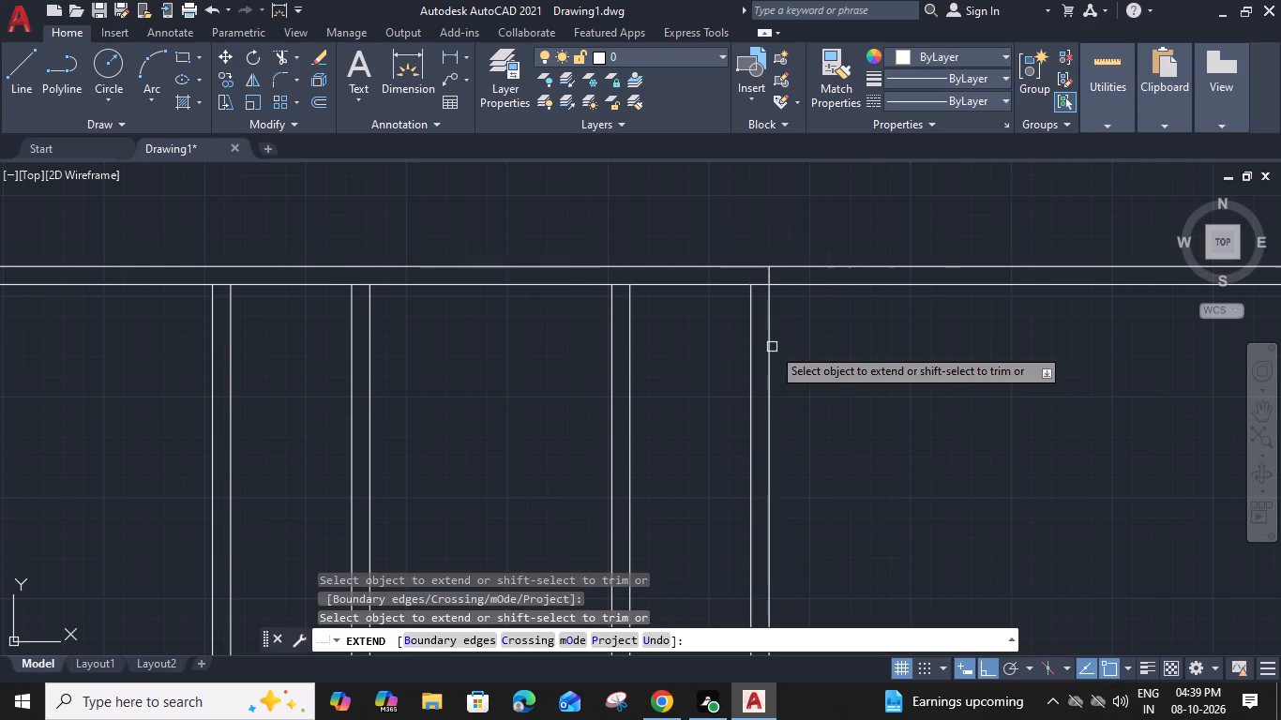
pyautogui.scroll(-2, 777, 347)
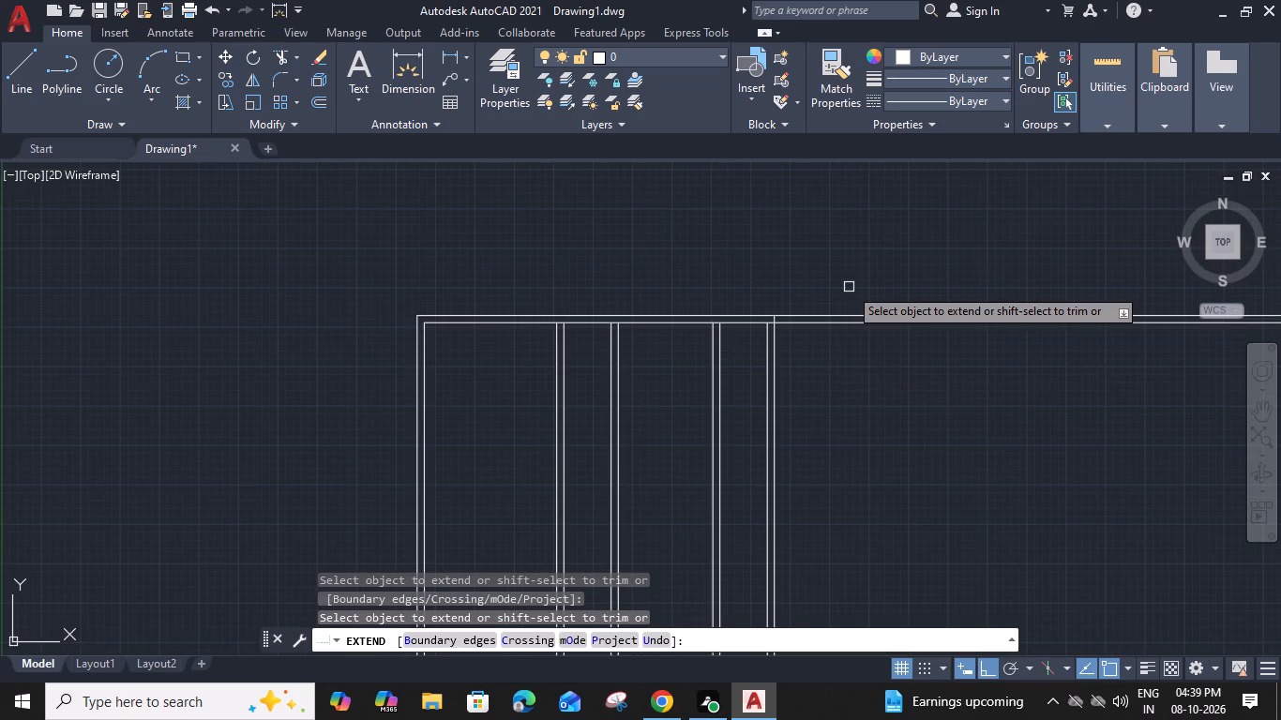
pyautogui.keyDown('shift'); pyautogui.click(849, 287); pyautogui.keyUp('shift')
pyautogui.keyDown('shift'); pyautogui.click(846, 372); pyautogui.keyUp('shift')
pyautogui.scroll(2, 734, 310)
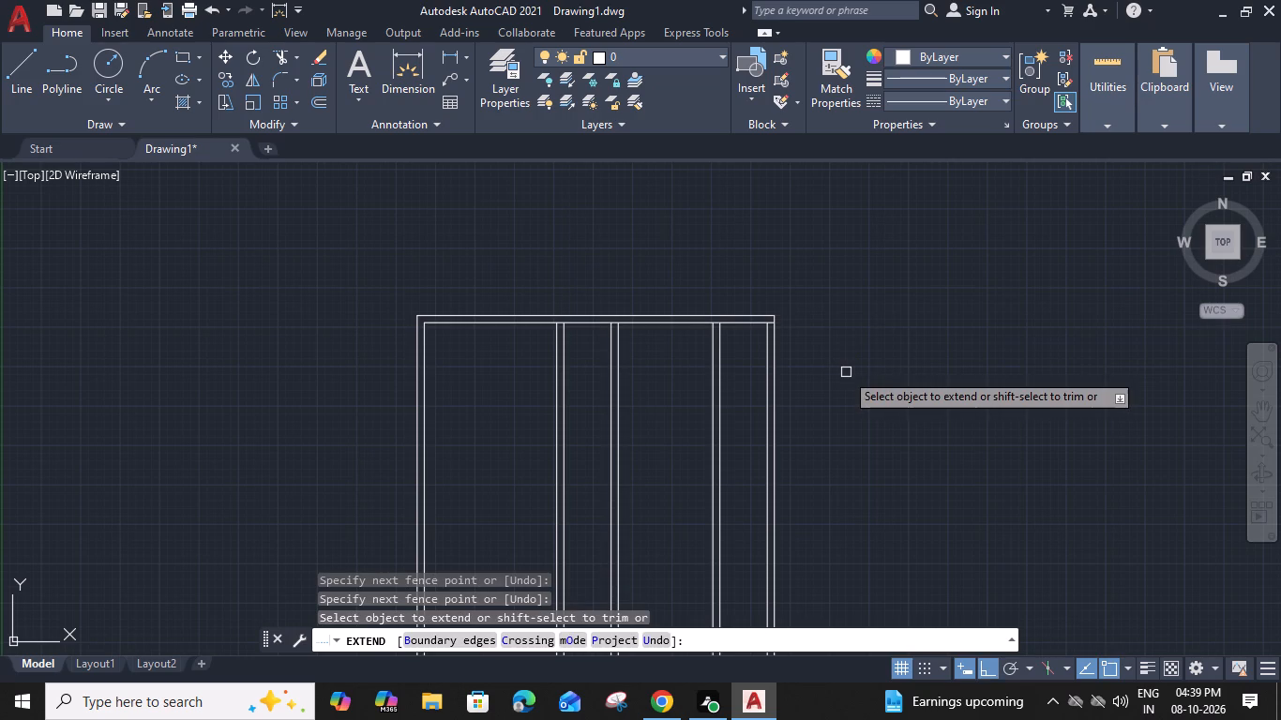
pyautogui.scroll(2, 844, 372)
pyautogui.keyDown('shift'); pyautogui.click(874, 350); pyautogui.keyUp('shift')
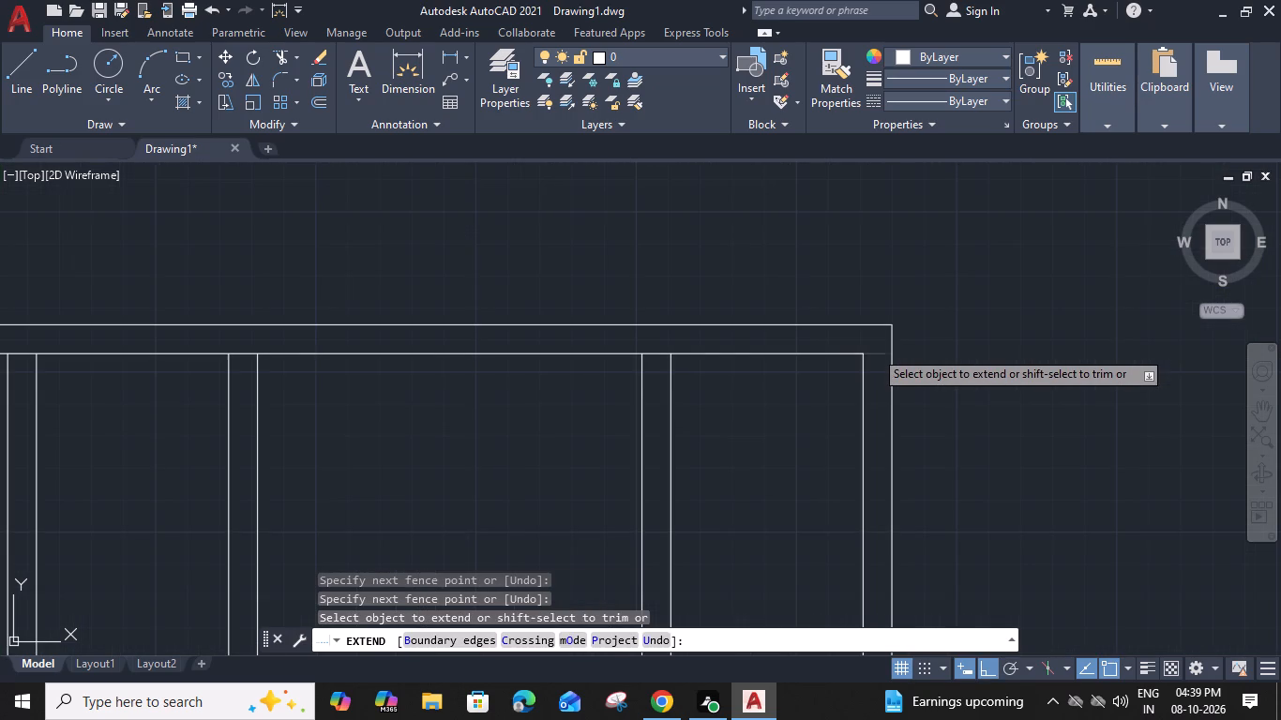
pyautogui.scroll(-4, 871, 348)
pyautogui.press('Escape')
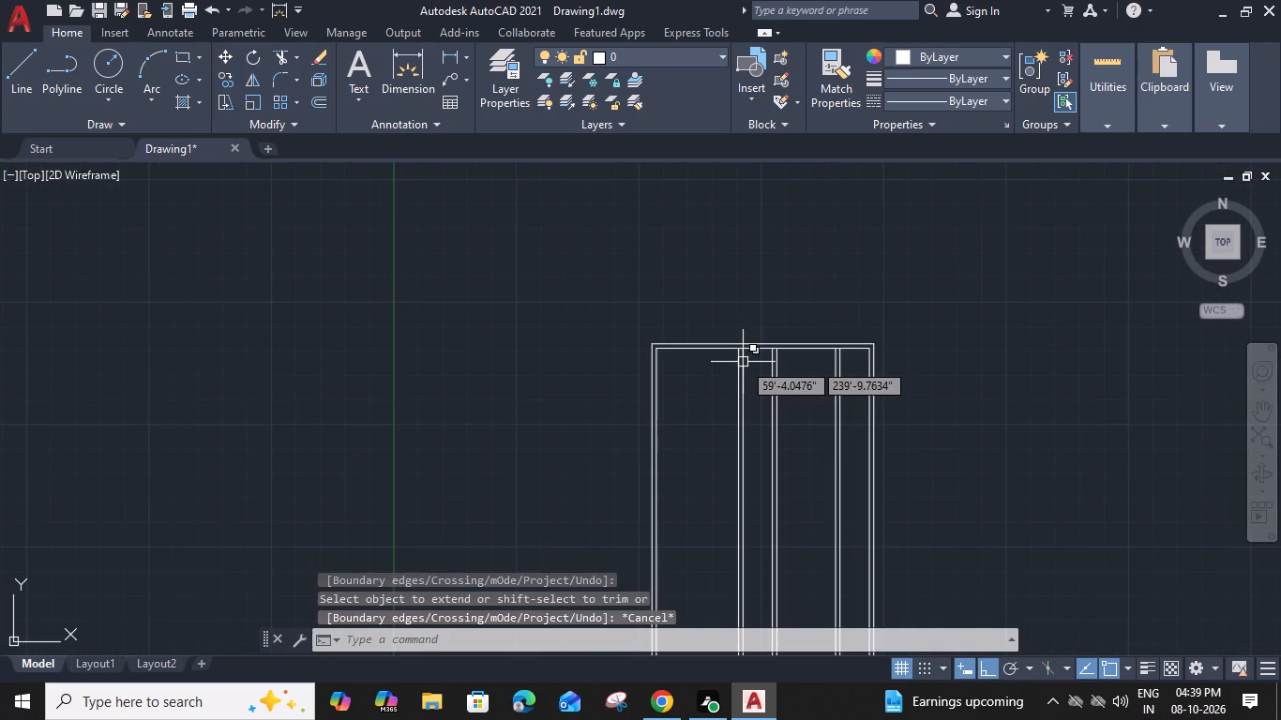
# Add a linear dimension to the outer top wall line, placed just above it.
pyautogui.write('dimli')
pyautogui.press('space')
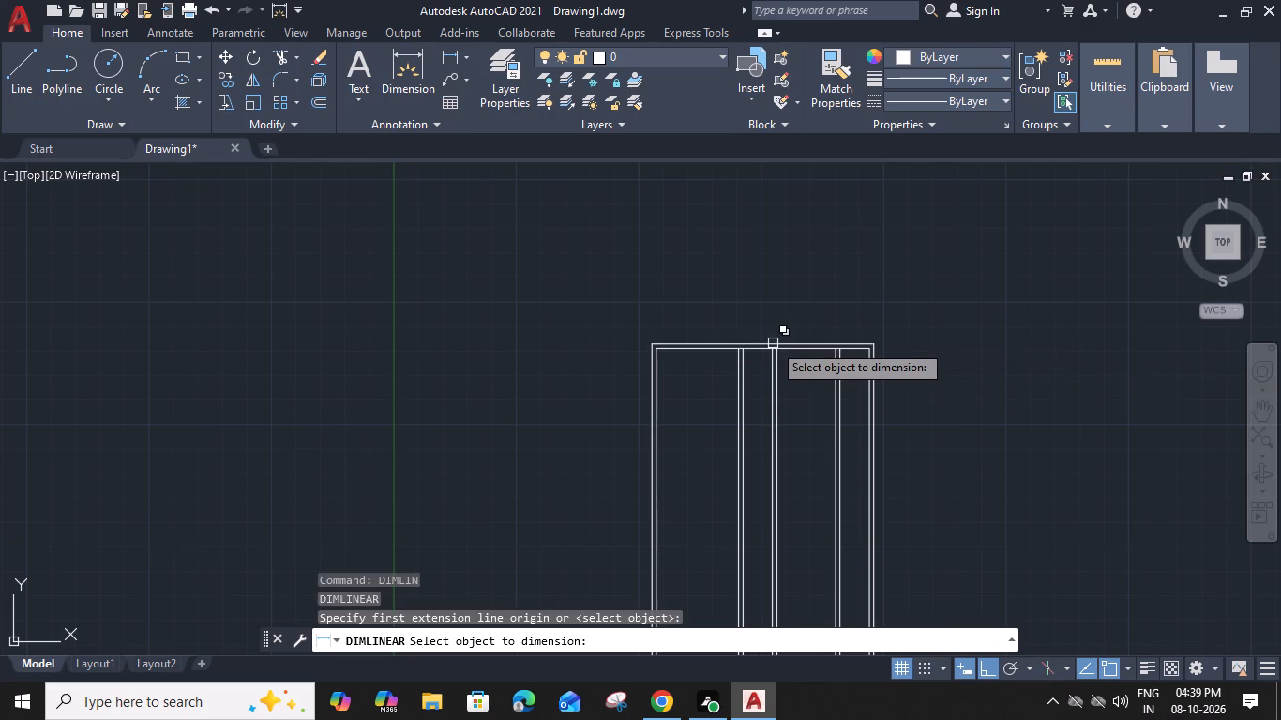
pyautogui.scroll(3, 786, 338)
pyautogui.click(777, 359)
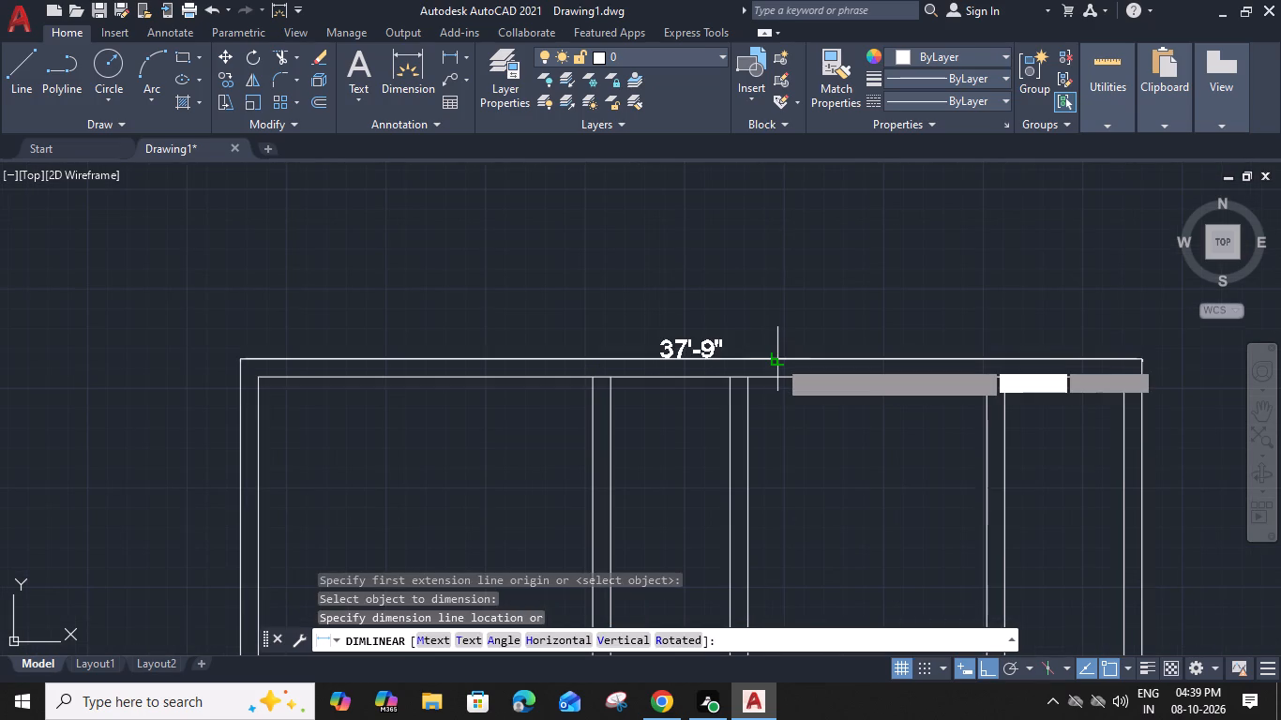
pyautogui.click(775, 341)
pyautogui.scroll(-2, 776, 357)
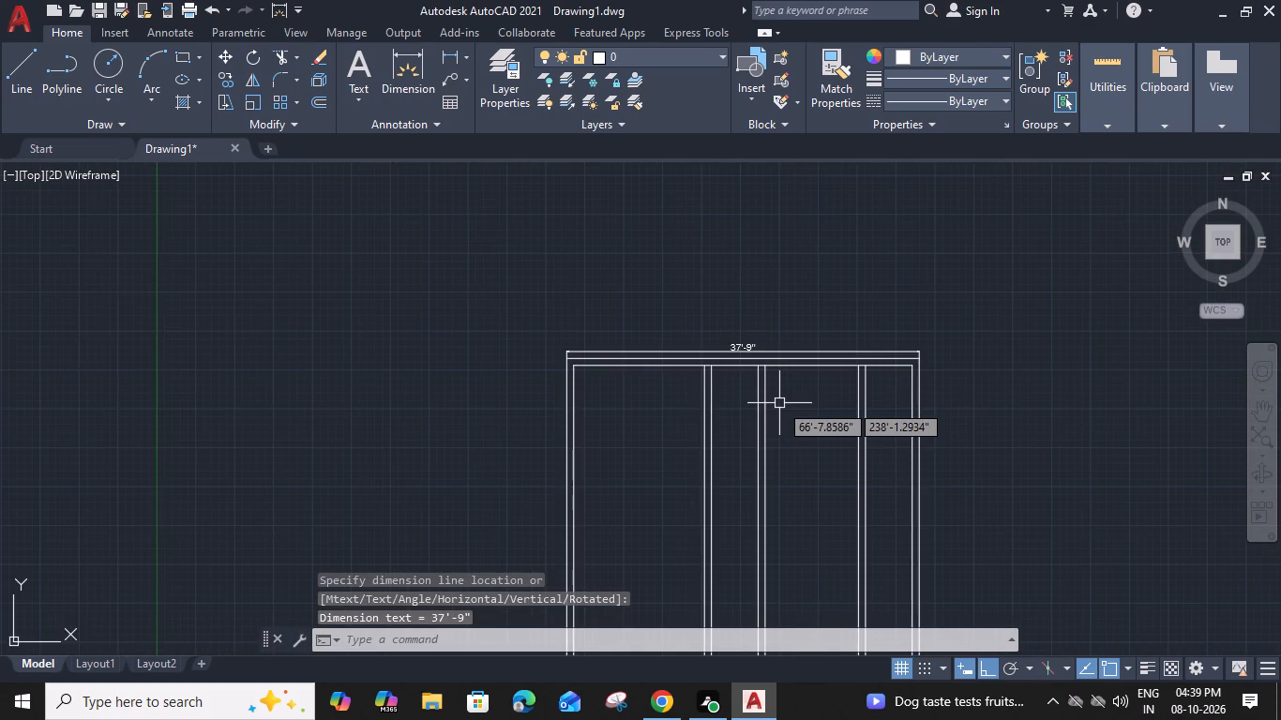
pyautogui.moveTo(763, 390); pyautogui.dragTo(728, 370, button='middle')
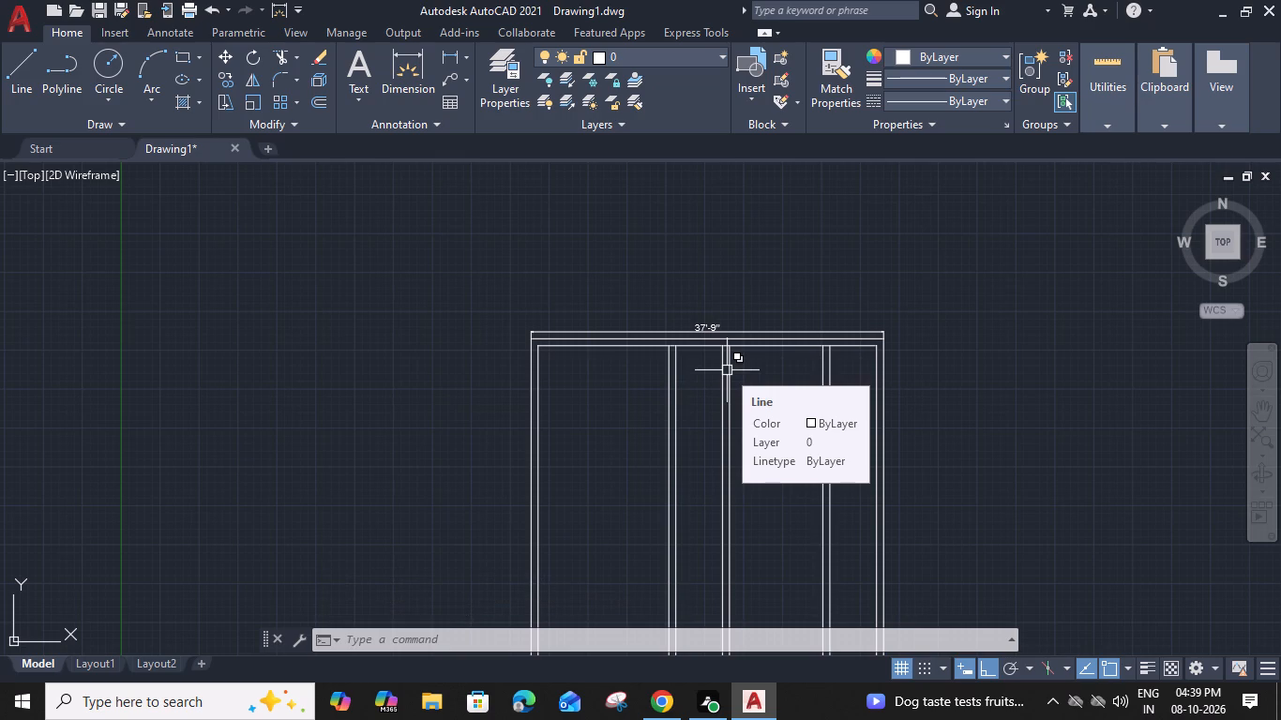
# Offset the outermost right and left wall lines 2' outward, one on each side of the plan.
pyautogui.scroll(2, 882, 347)
pyautogui.click(891, 361)
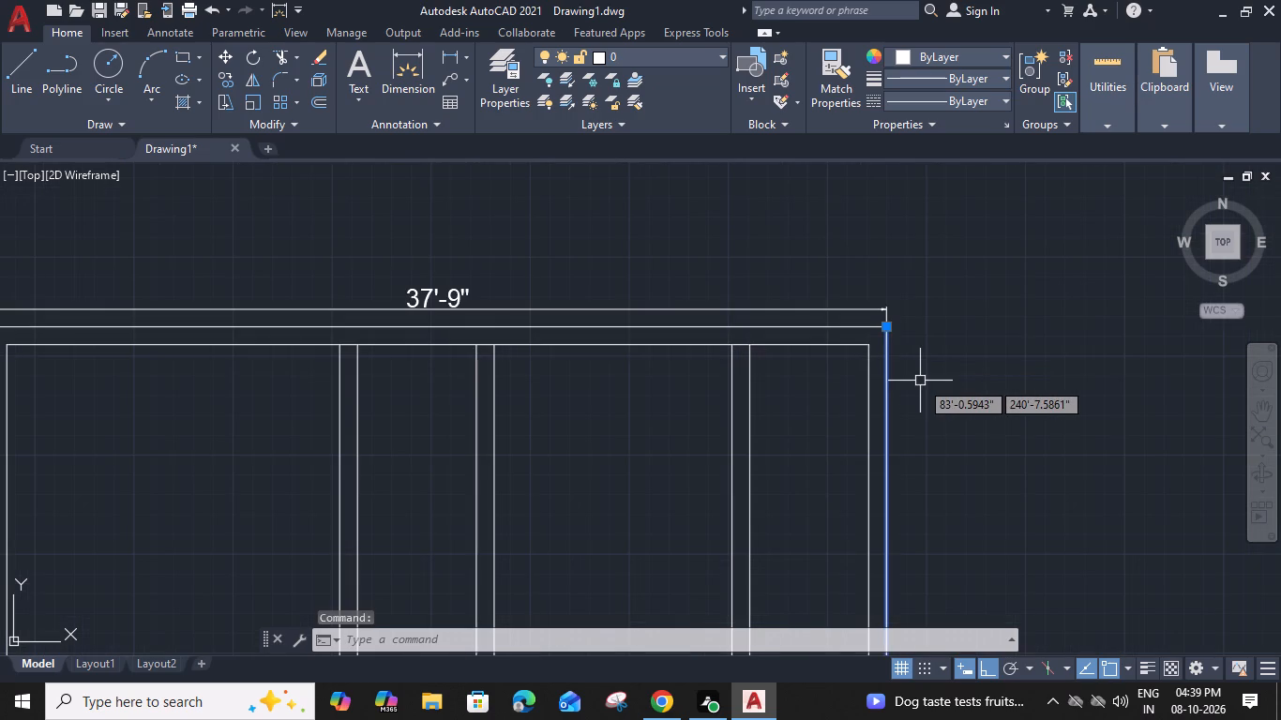
pyautogui.press('o')
pyautogui.press('space')
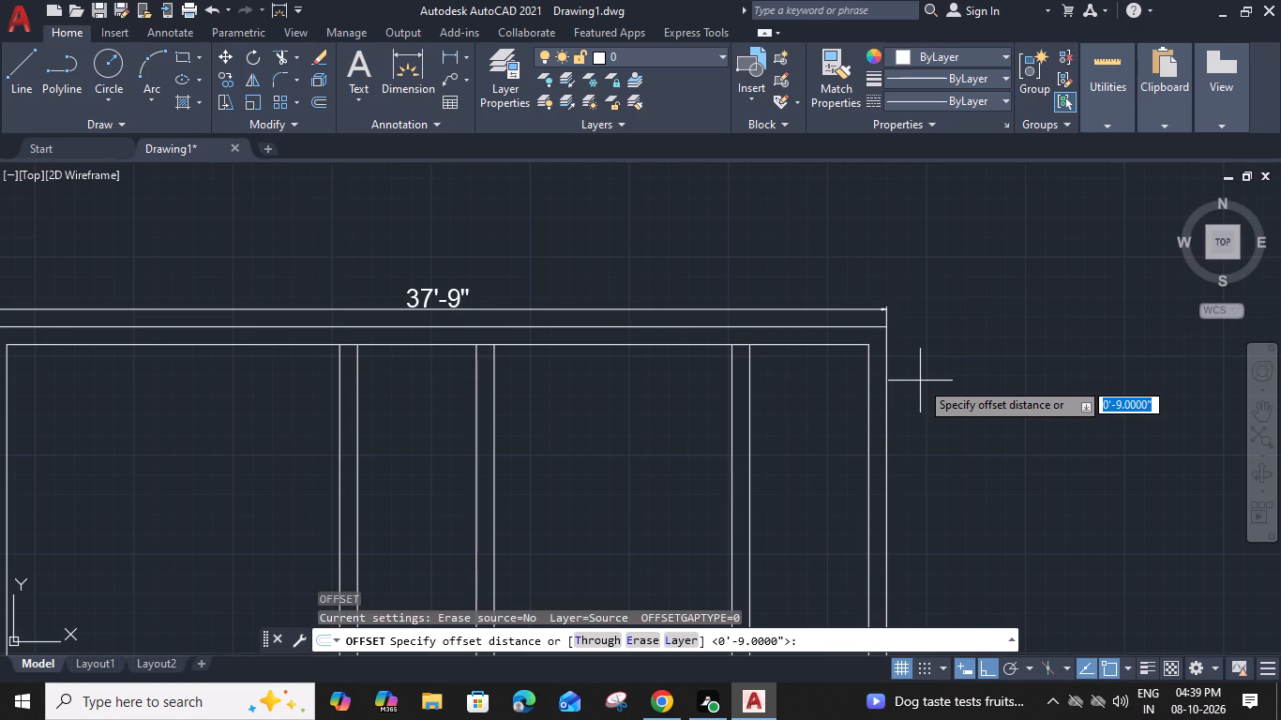
pyautogui.write("2'")
pyautogui.press('space')
pyautogui.click(928, 385)
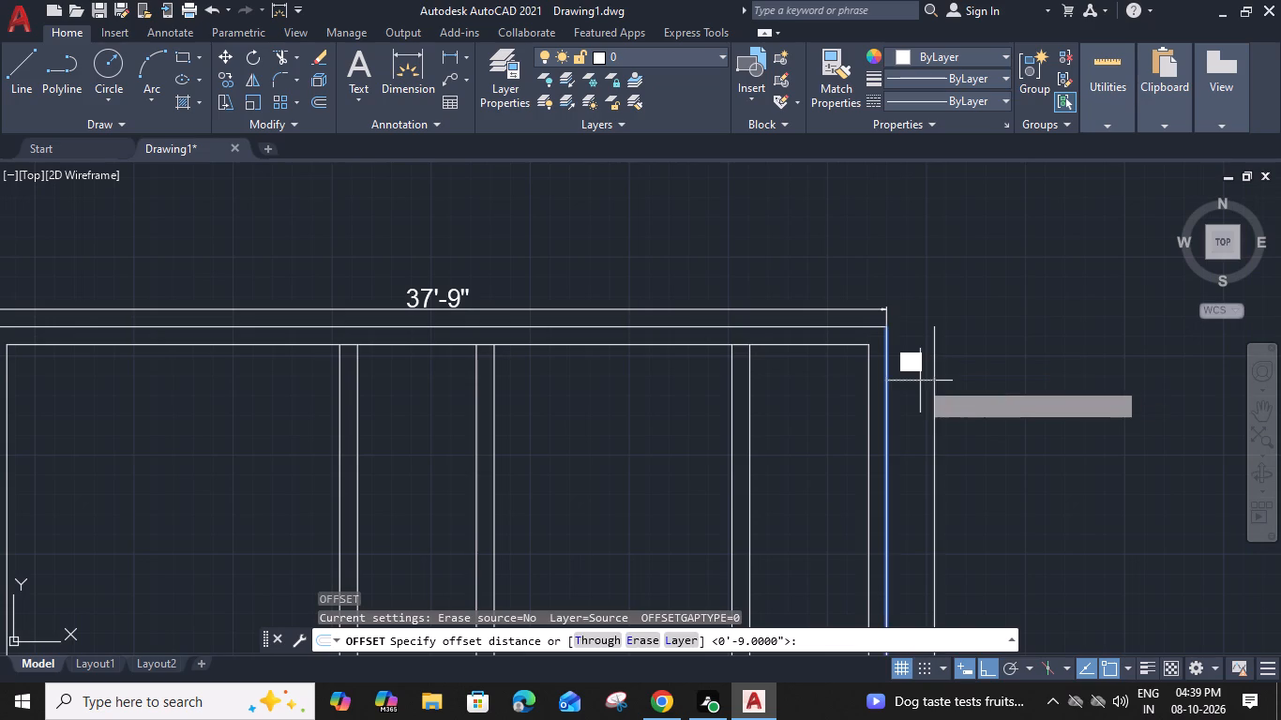
pyautogui.scroll(-2, 811, 402)
pyautogui.scroll(2, 483, 406)
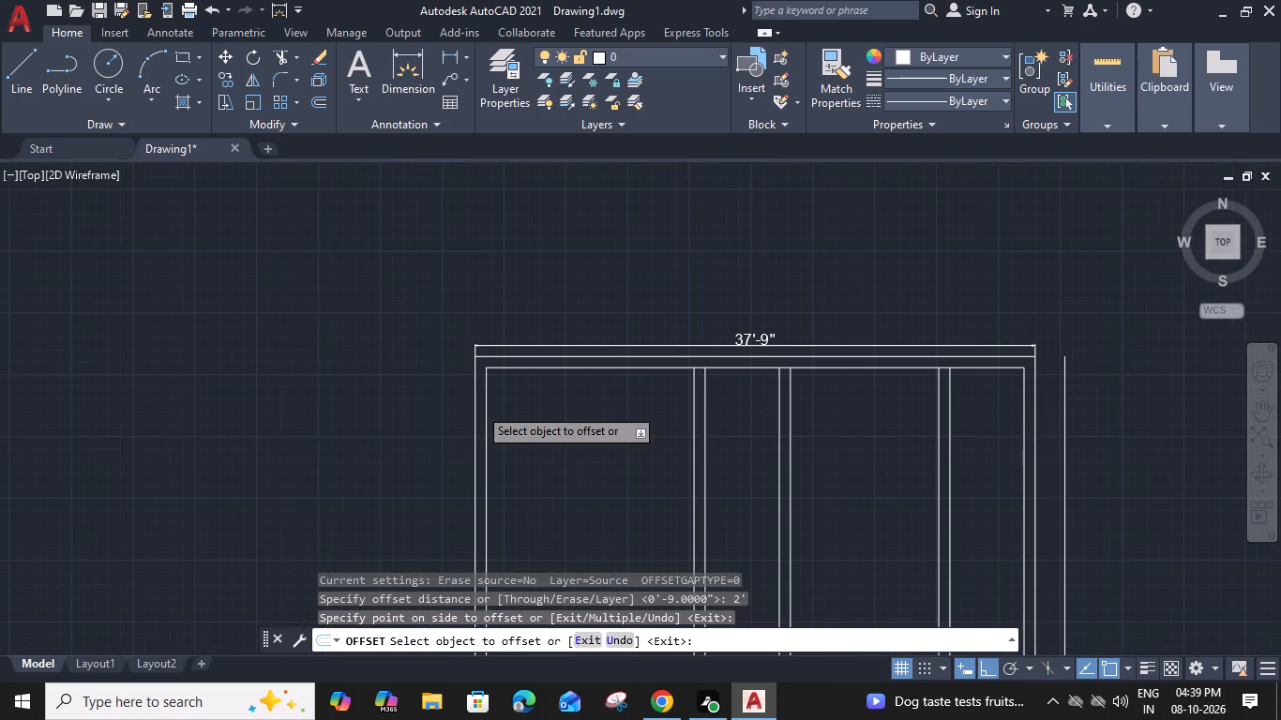
pyautogui.click(471, 406)
pyautogui.click(379, 420)
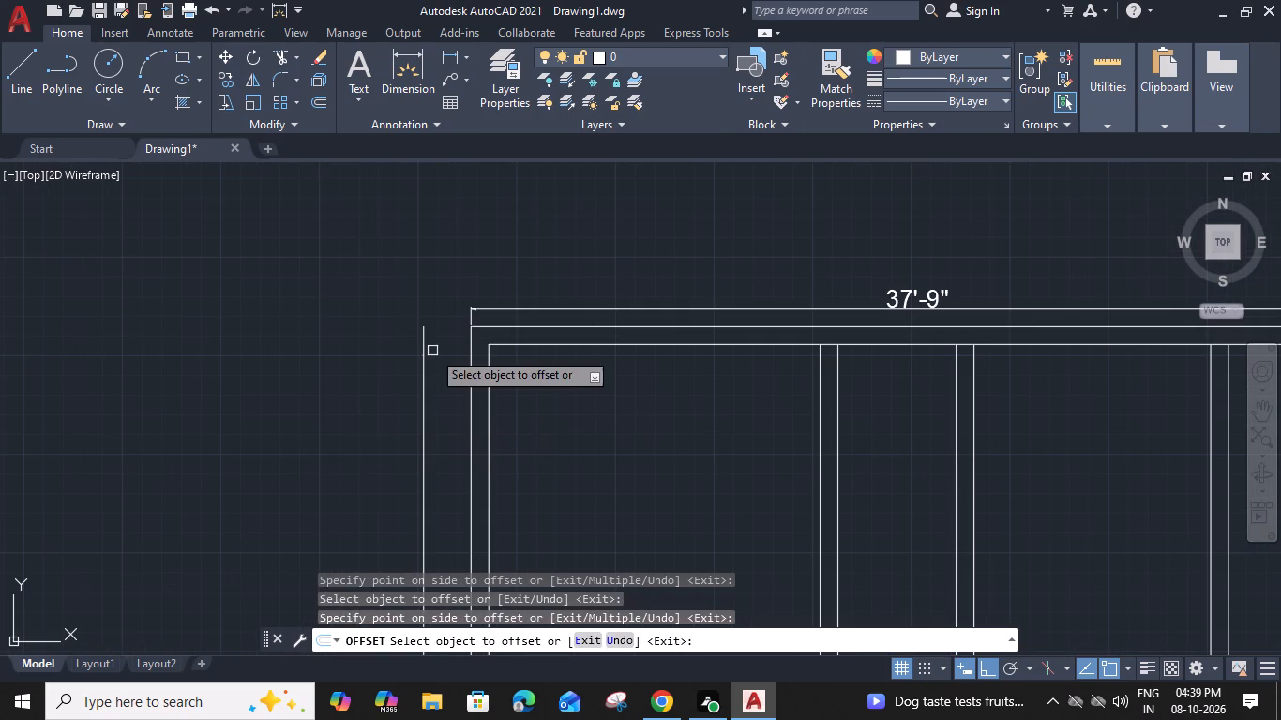
# Offset the new left and right lines another 6" outward to form a 6" wall on each side.
pyautogui.click(425, 379)
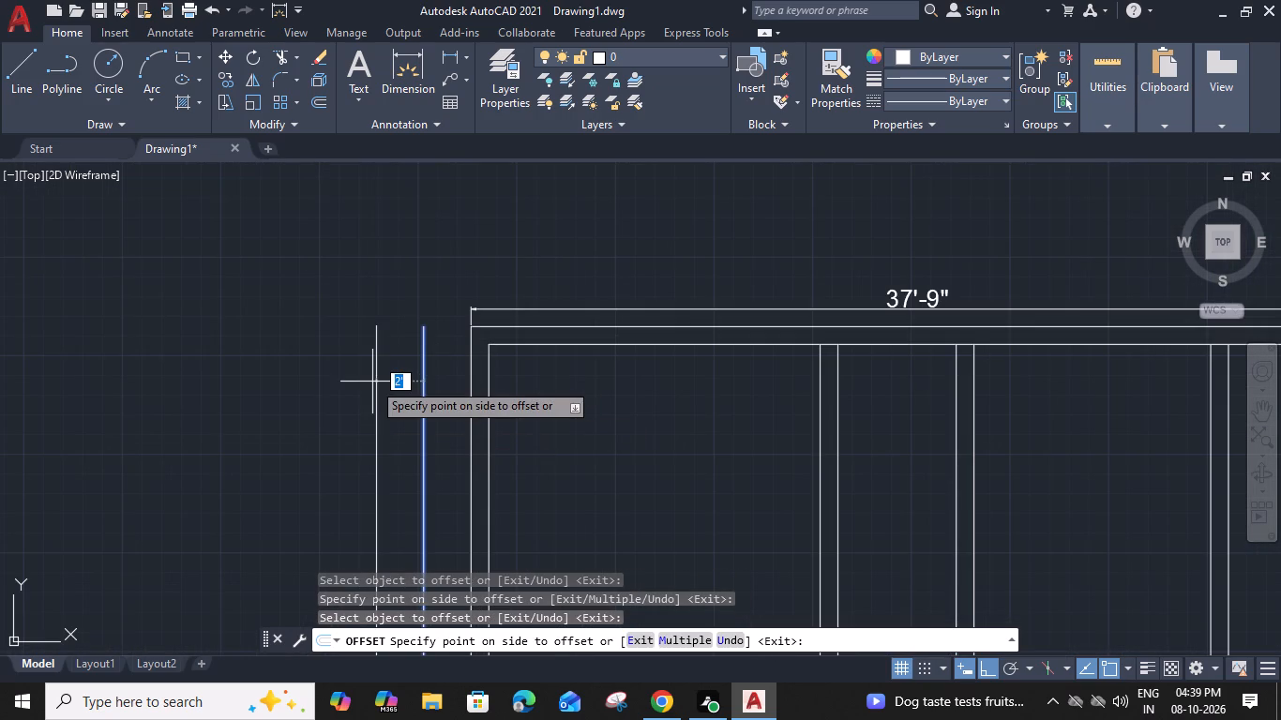
pyautogui.press('6')
pyautogui.hotkey('shift', '"')
pyautogui.press('Return')
pyautogui.moveTo(656, 435); pyautogui.dragTo(664, 431, button='middle')
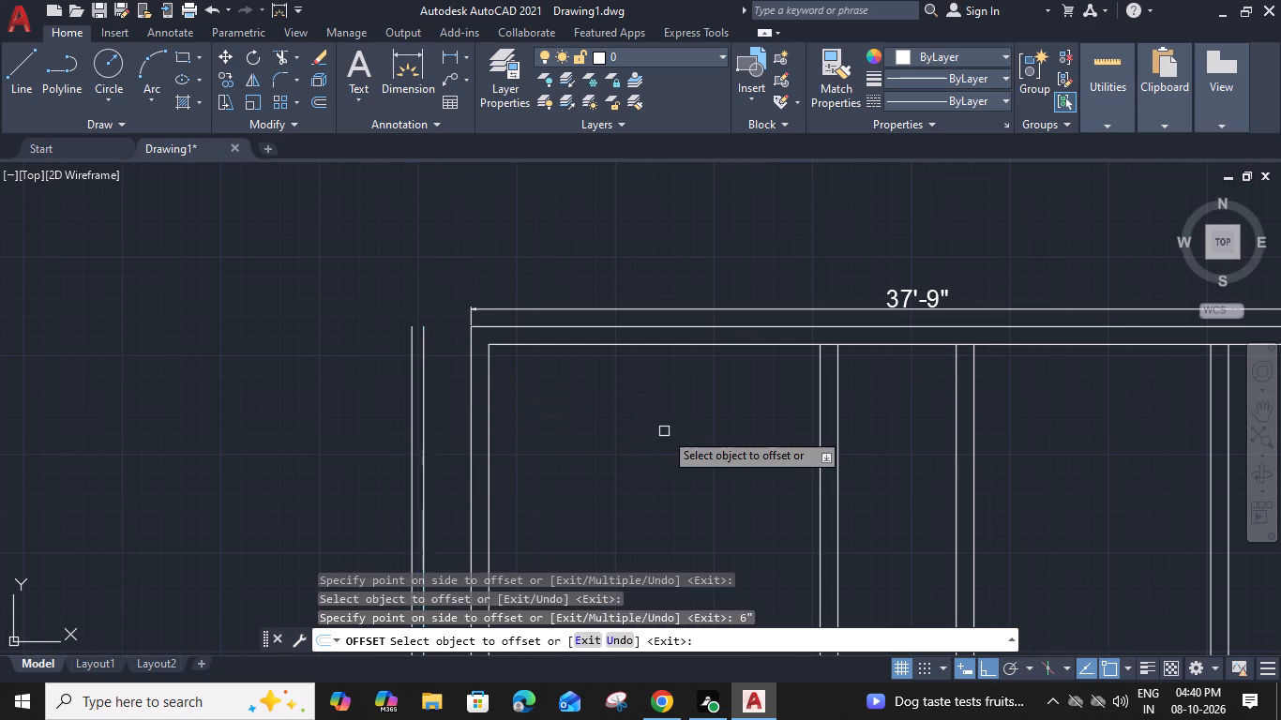
pyautogui.moveTo(664, 431); pyautogui.dragTo(299, 387, button='middle')
pyautogui.click(1055, 323)
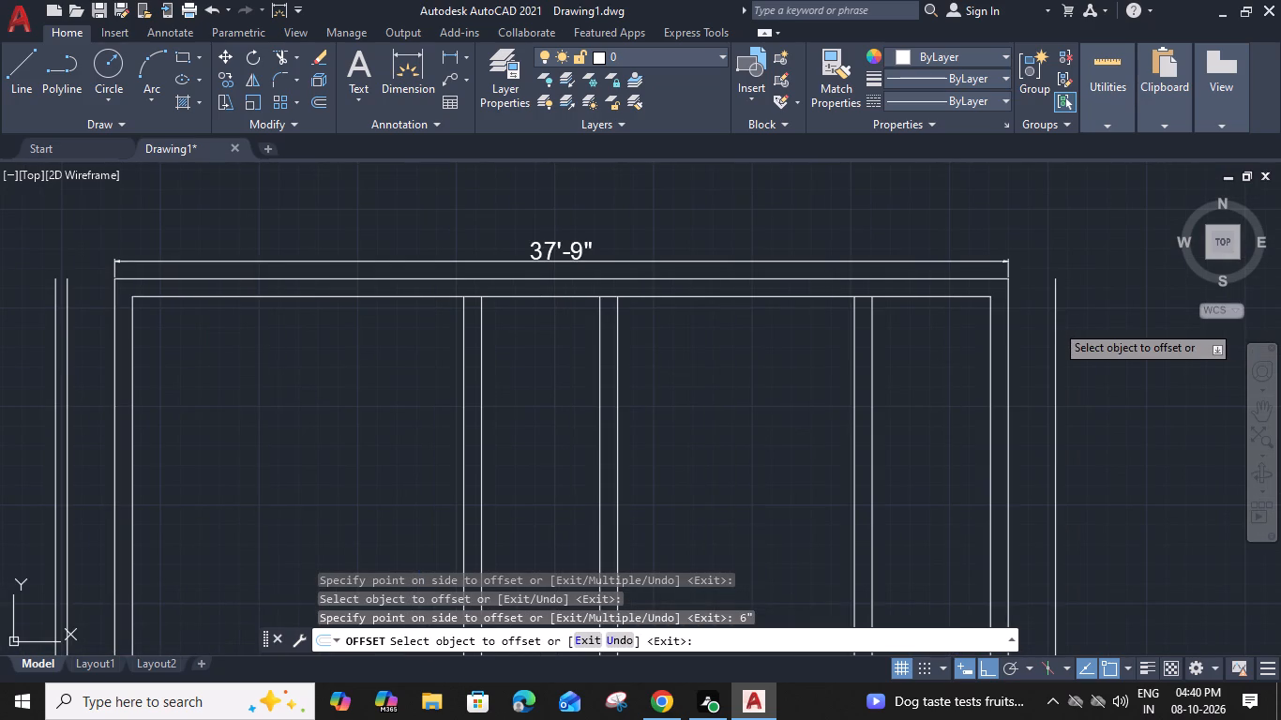
pyautogui.press('6')
pyautogui.hotkey('shift', '"')
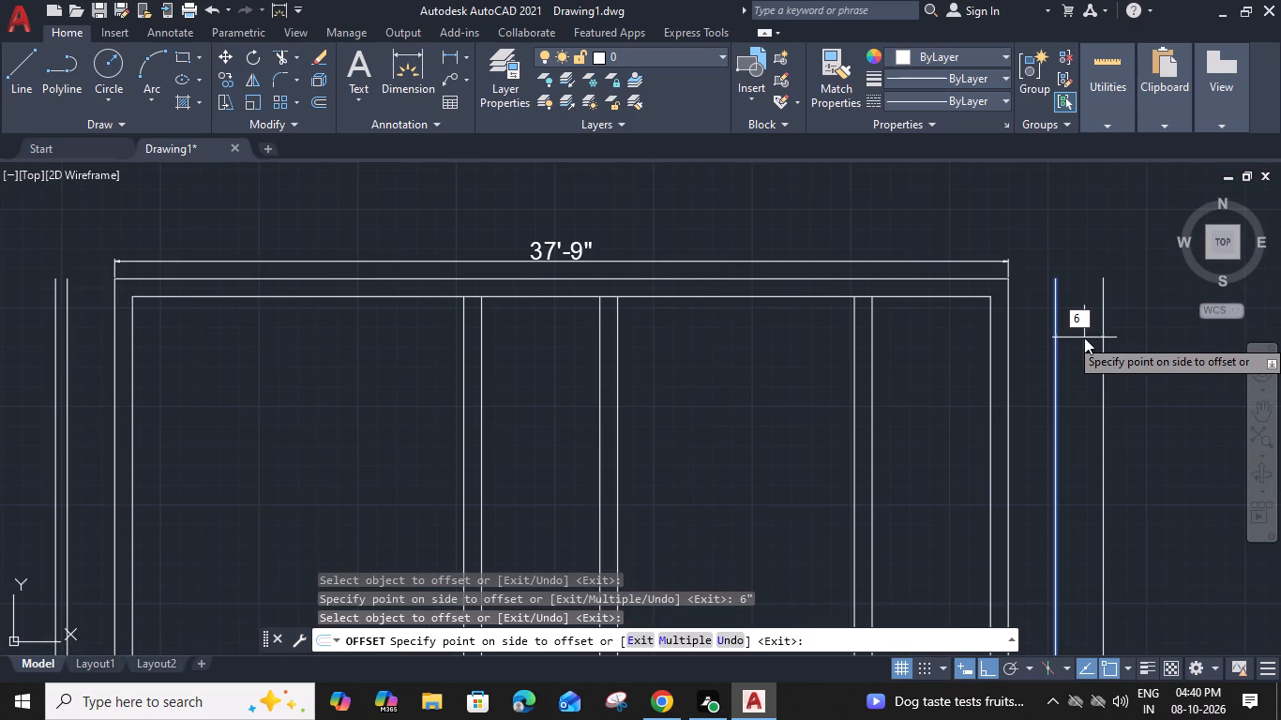
pyautogui.press('Return')
pyautogui.press('Escape')
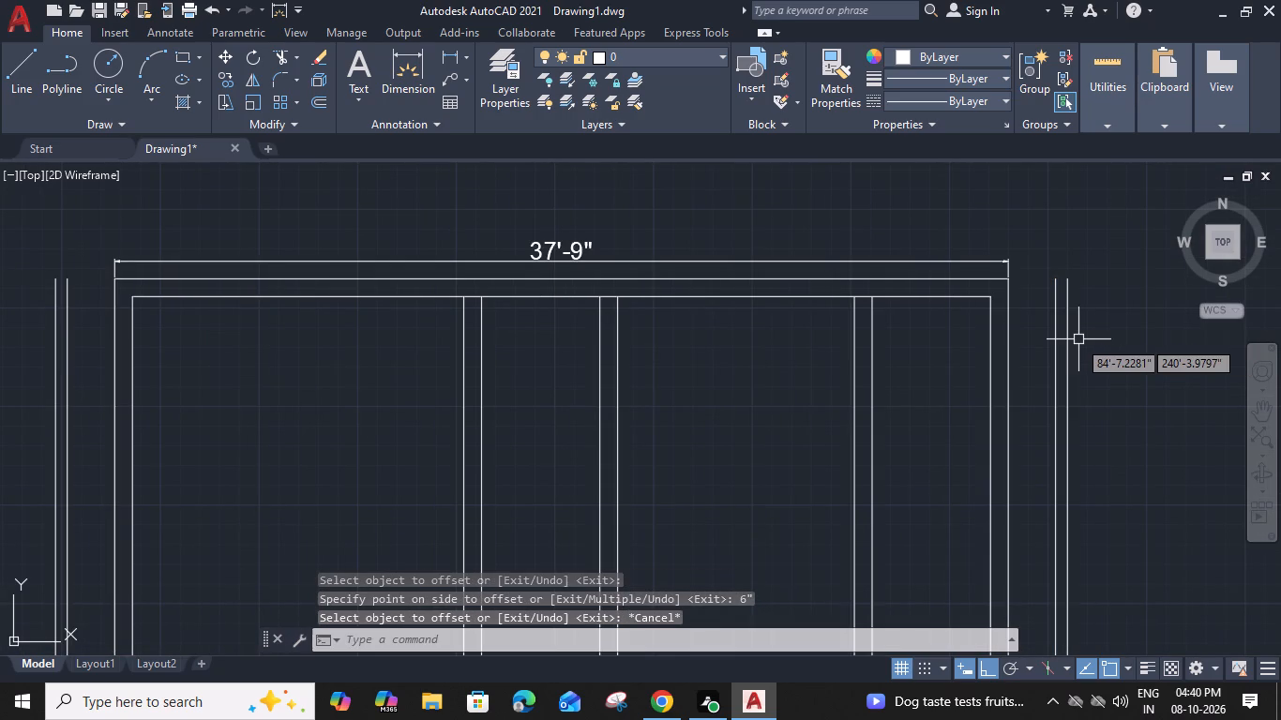
# Extend the outer top line to the outermost side lines and the inner top line to the new side walls' inner faces.
pyautogui.write('ex')
pyautogui.press('space')
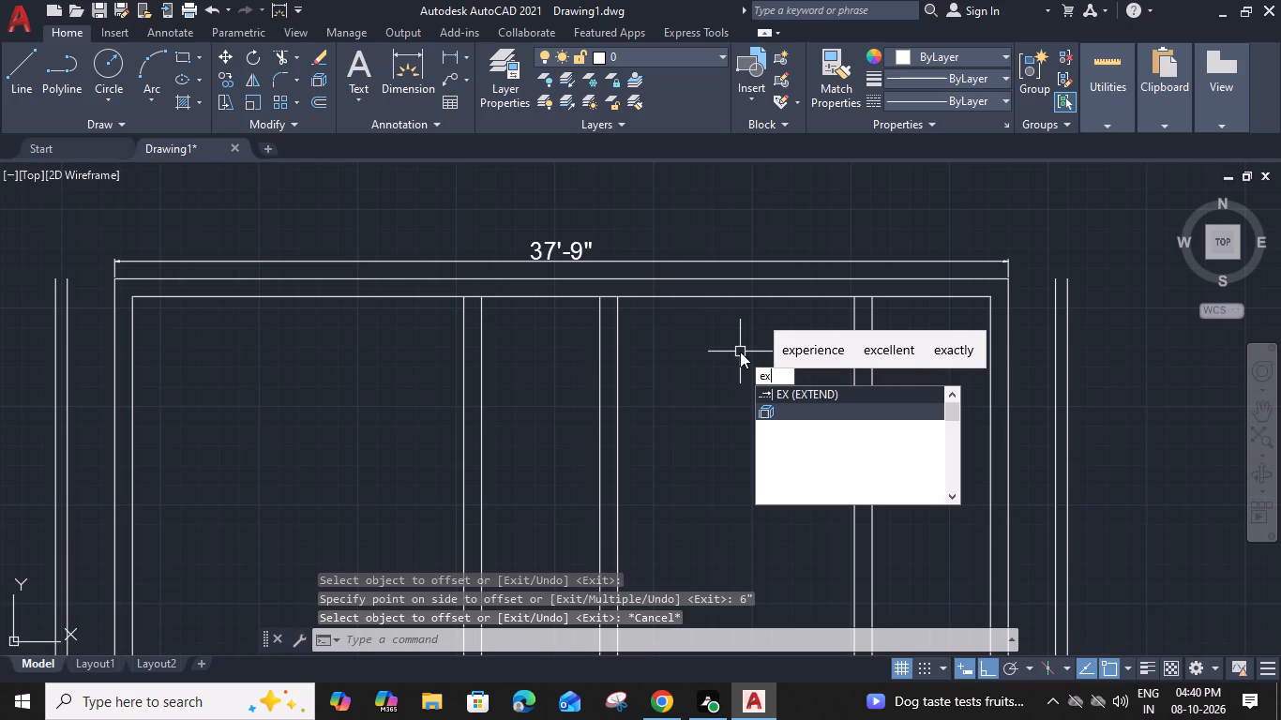
pyautogui.click(244, 278)
pyautogui.click(227, 277)
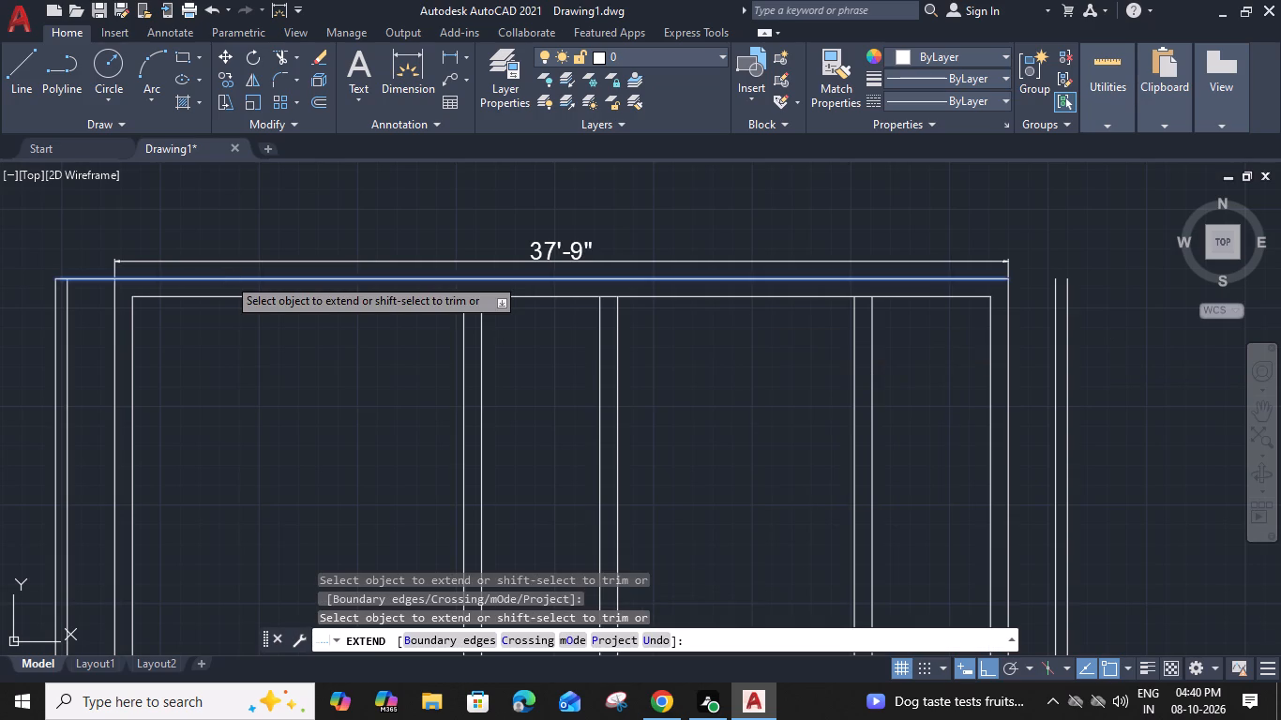
pyautogui.click(985, 279)
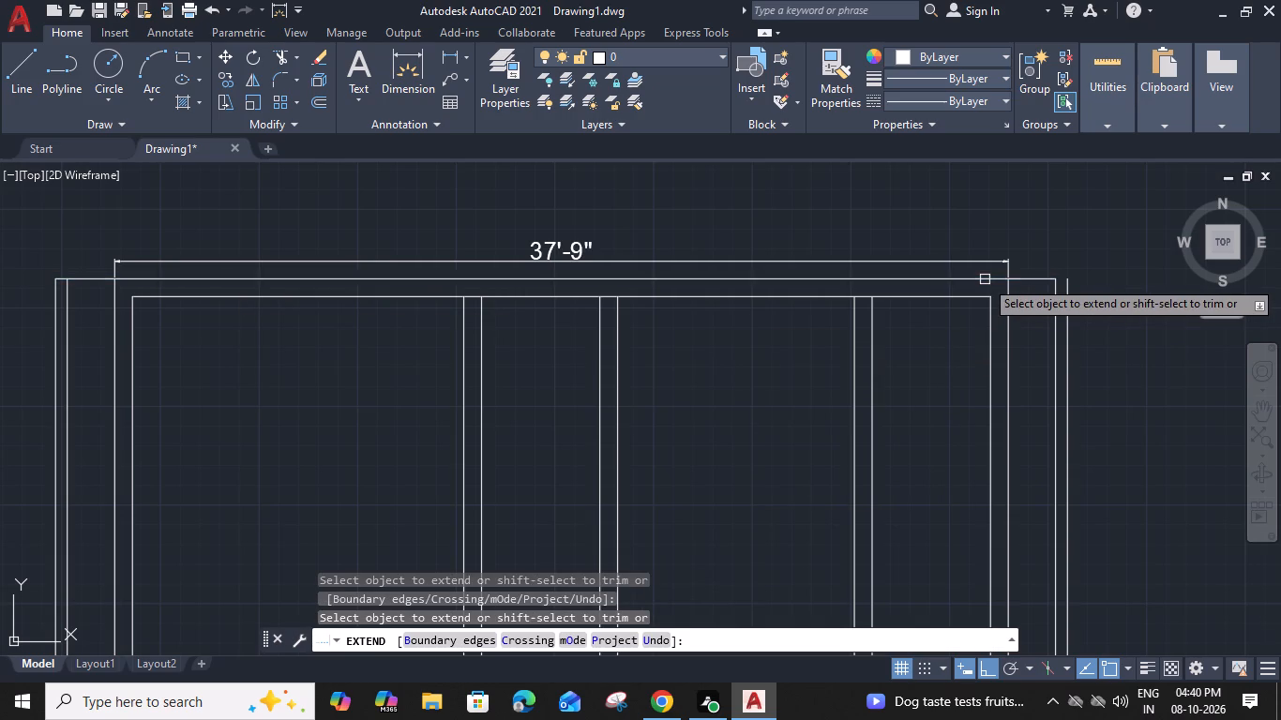
pyautogui.click(995, 278)
pyautogui.click(957, 301)
pyautogui.click(966, 300)
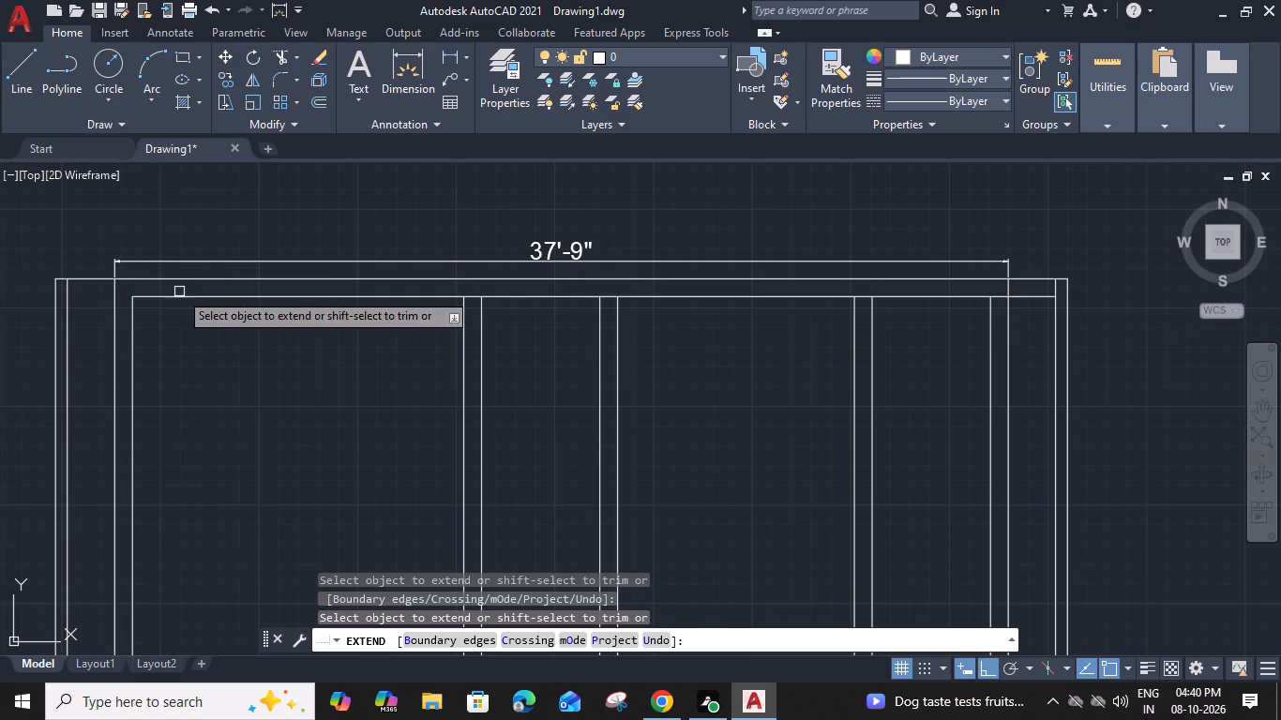
pyautogui.click(156, 298)
pyautogui.click(139, 295)
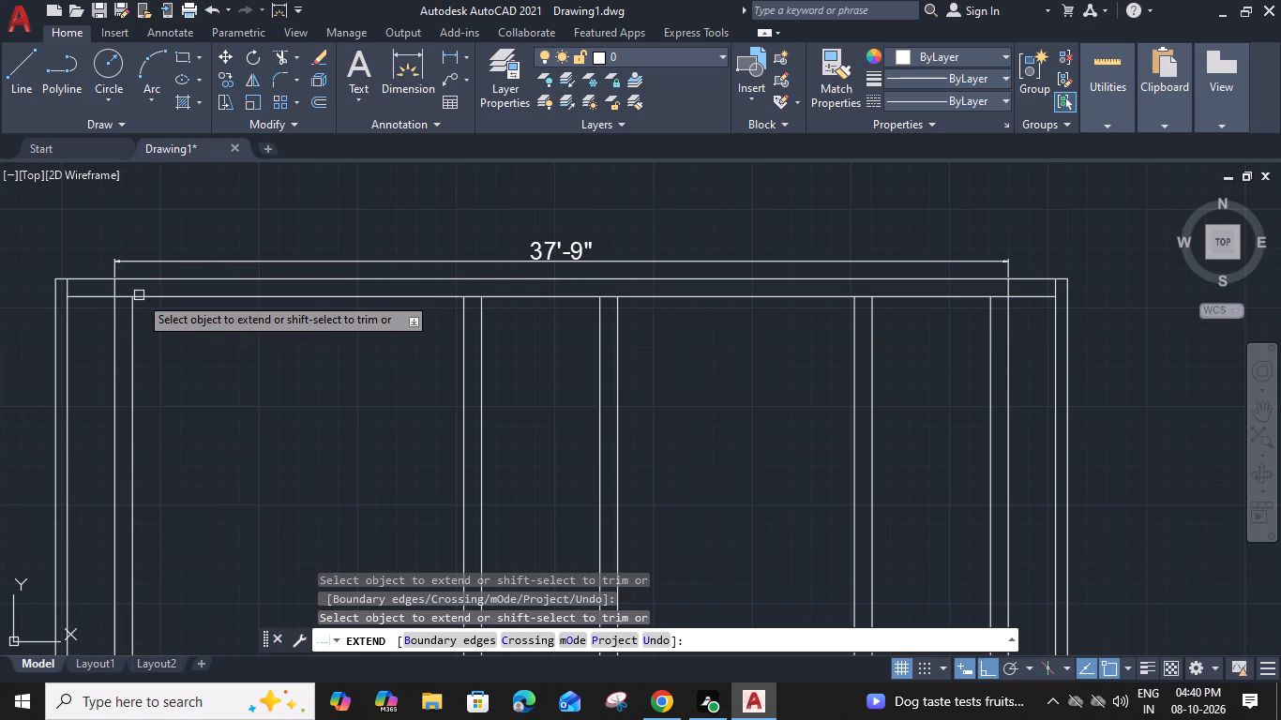
# Trim the vertical line segments crossing the top wall at the former outer walls and the new 6" side walls.
pyautogui.keyDown('shift'); pyautogui.click(111, 288); pyautogui.keyUp('shift')
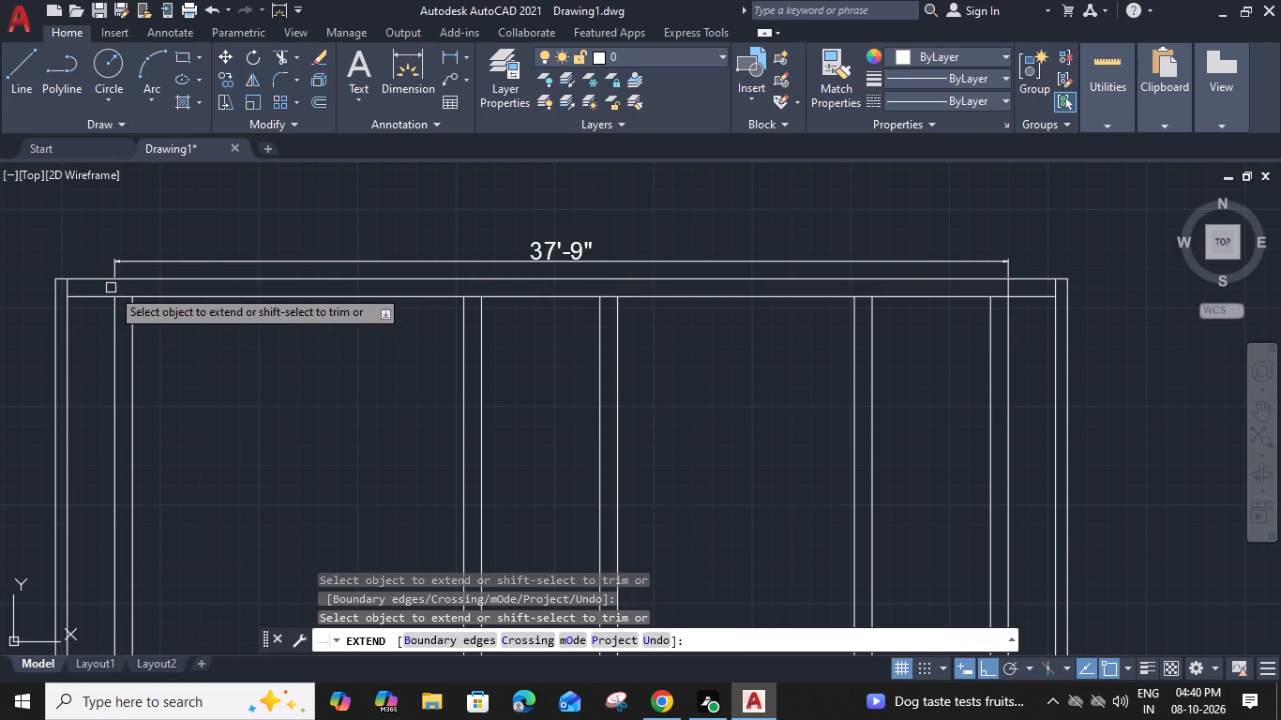
pyautogui.keyDown('shift'); pyautogui.click(69, 290); pyautogui.keyUp('shift')
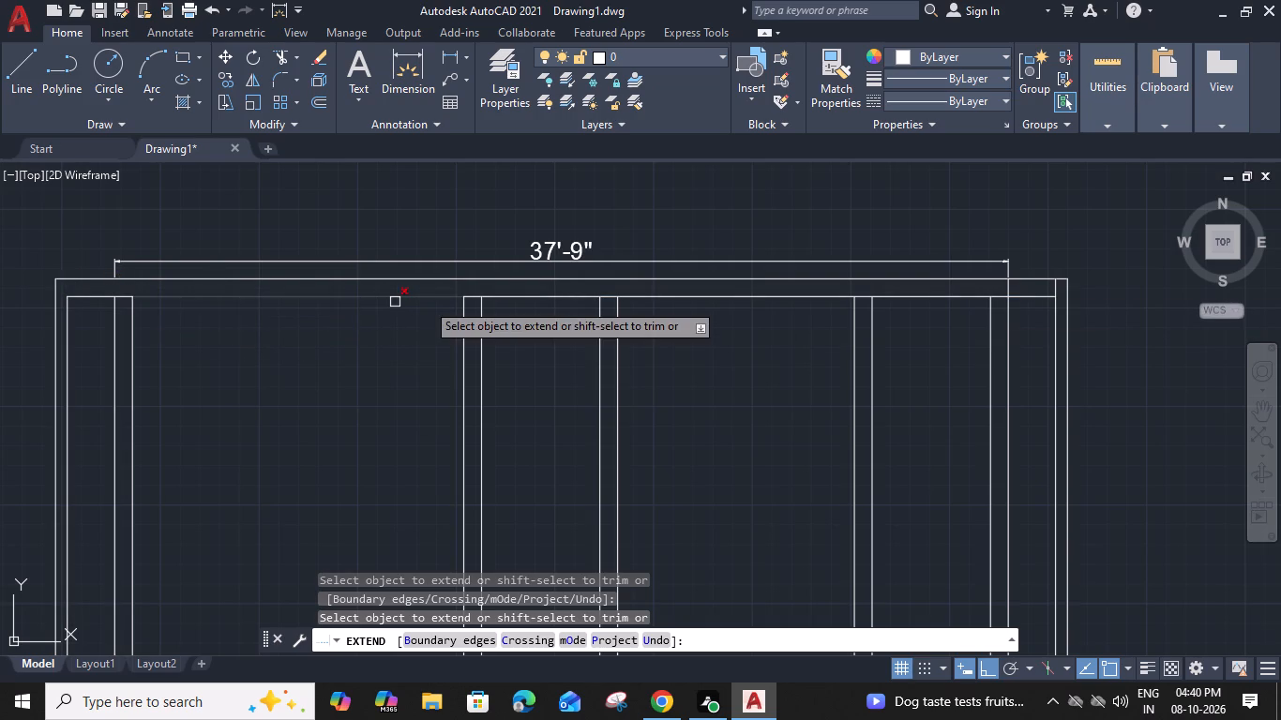
pyautogui.keyDown('shift'); pyautogui.click(1008, 288); pyautogui.keyUp('shift')
pyautogui.keyDown('shift'); pyautogui.click(1056, 290); pyautogui.keyUp('shift')
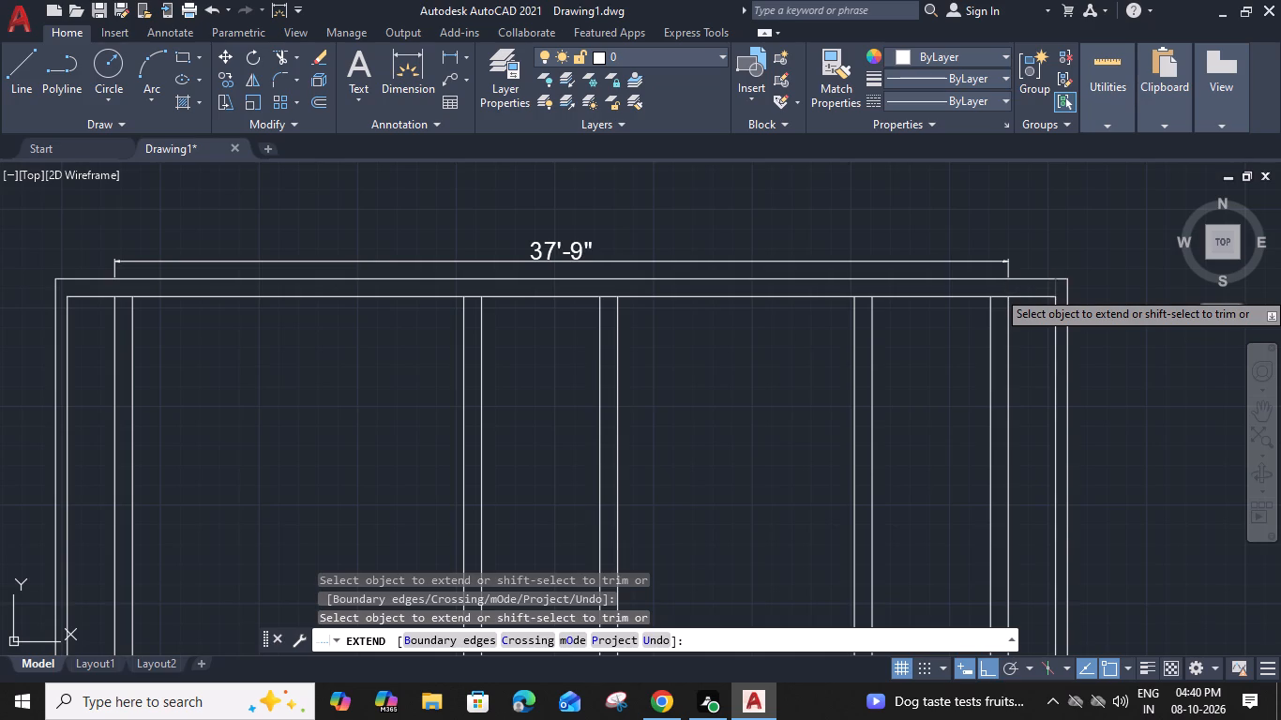
# Trim the inner top line across the thickness of all five 9" vertical walls to open their junctions with the top wall.
pyautogui.keyDown('shift'); pyautogui.click(1000, 297); pyautogui.keyUp('shift')
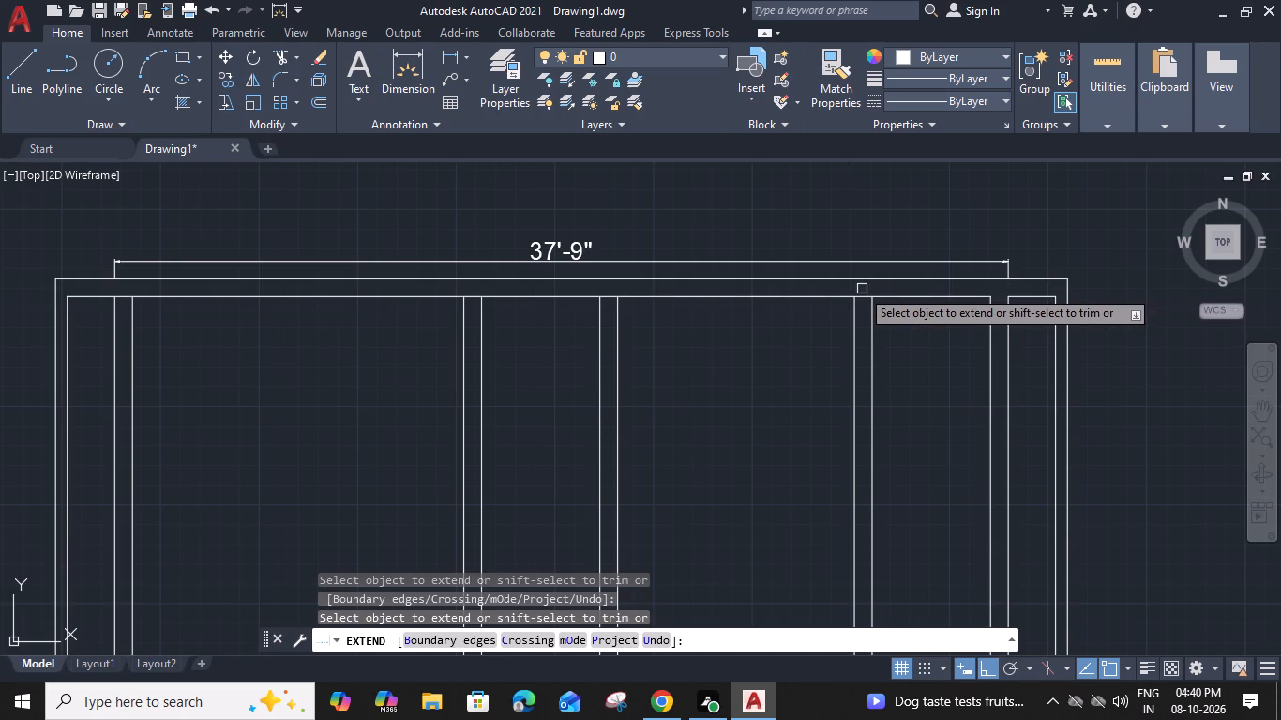
pyautogui.keyDown('shift'); pyautogui.click(864, 293); pyautogui.keyUp('shift')
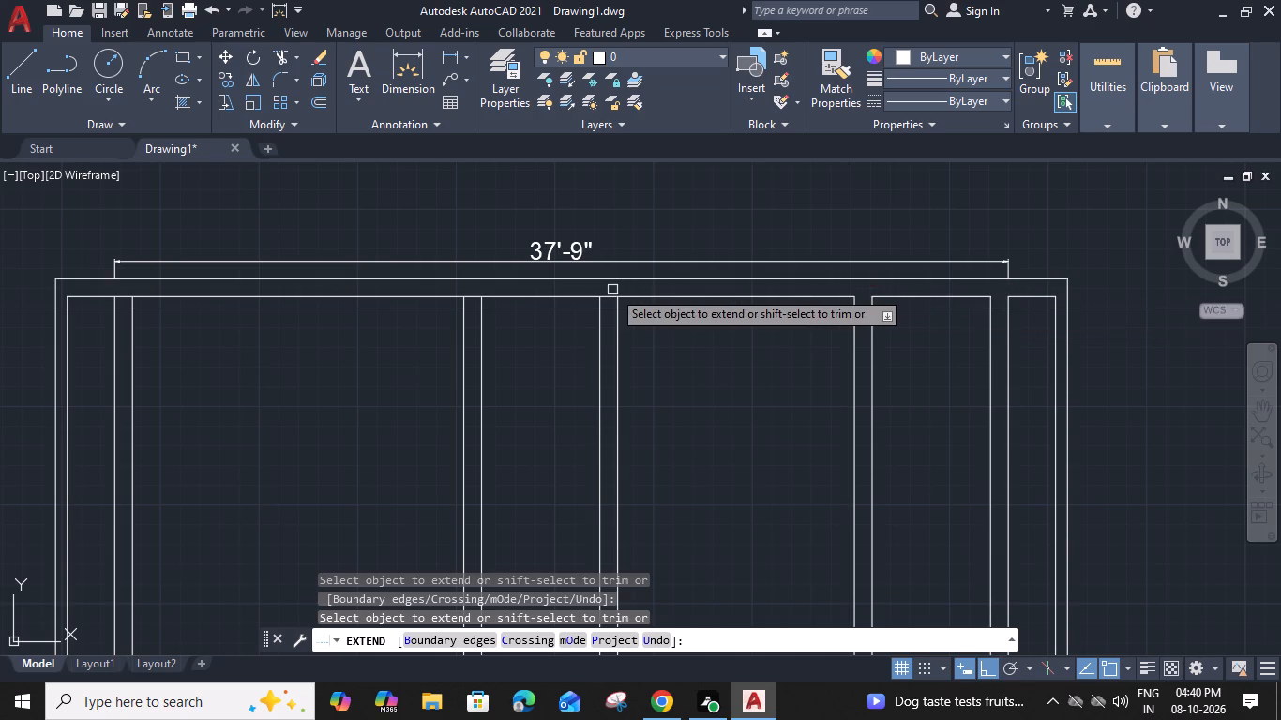
pyautogui.keyDown('shift'); pyautogui.click(610, 296); pyautogui.keyUp('shift')
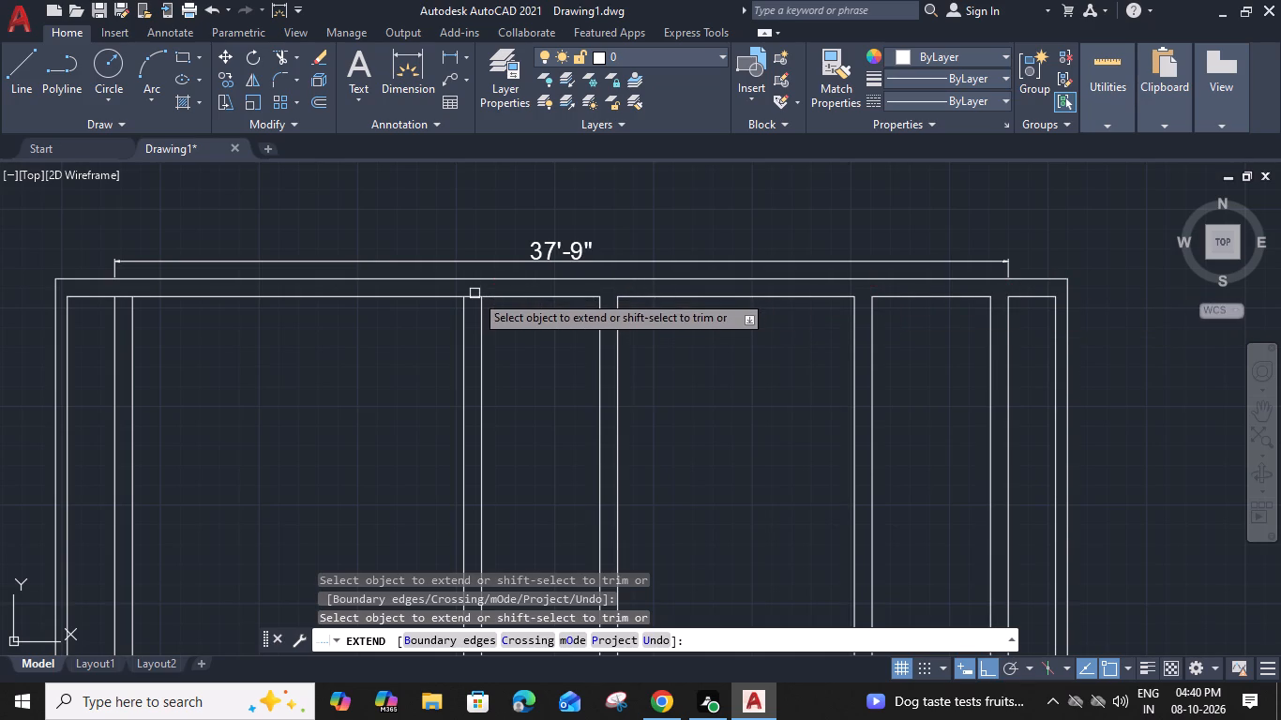
pyautogui.keyDown('shift'); pyautogui.click(475, 294); pyautogui.keyUp('shift')
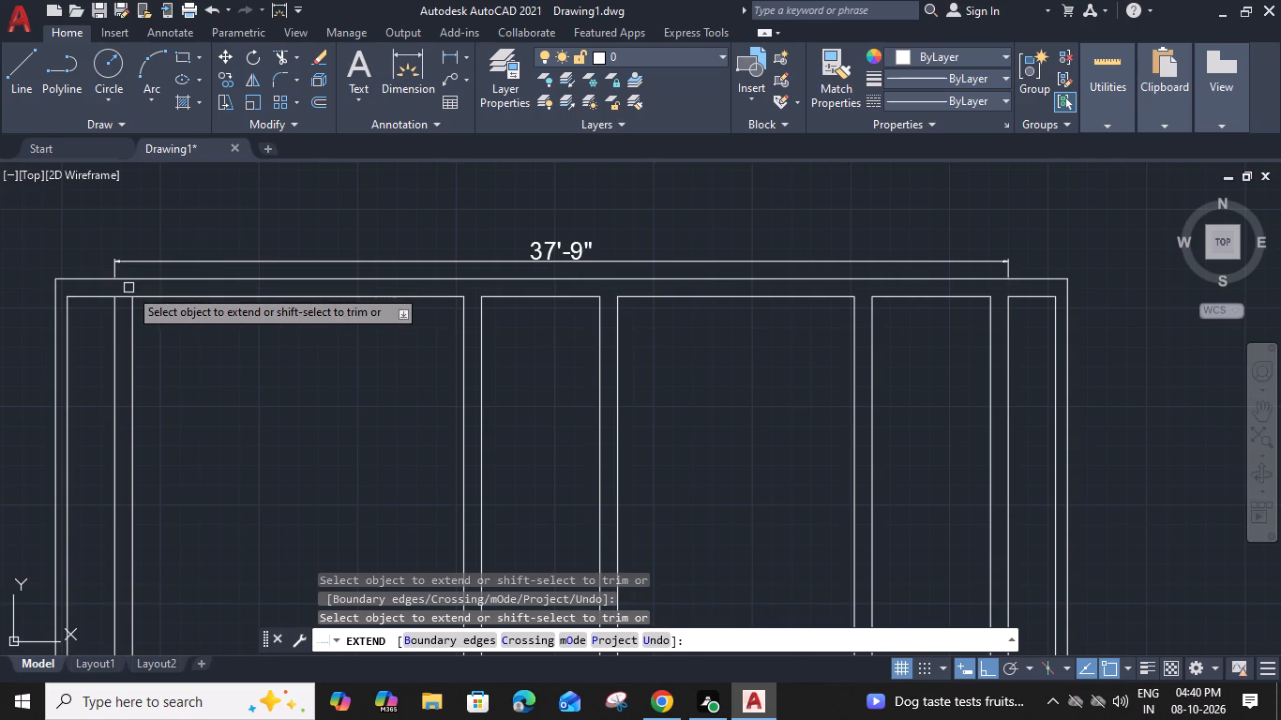
pyautogui.keyDown('shift'); pyautogui.click(125, 293); pyautogui.keyUp('shift')
pyautogui.press('Escape')
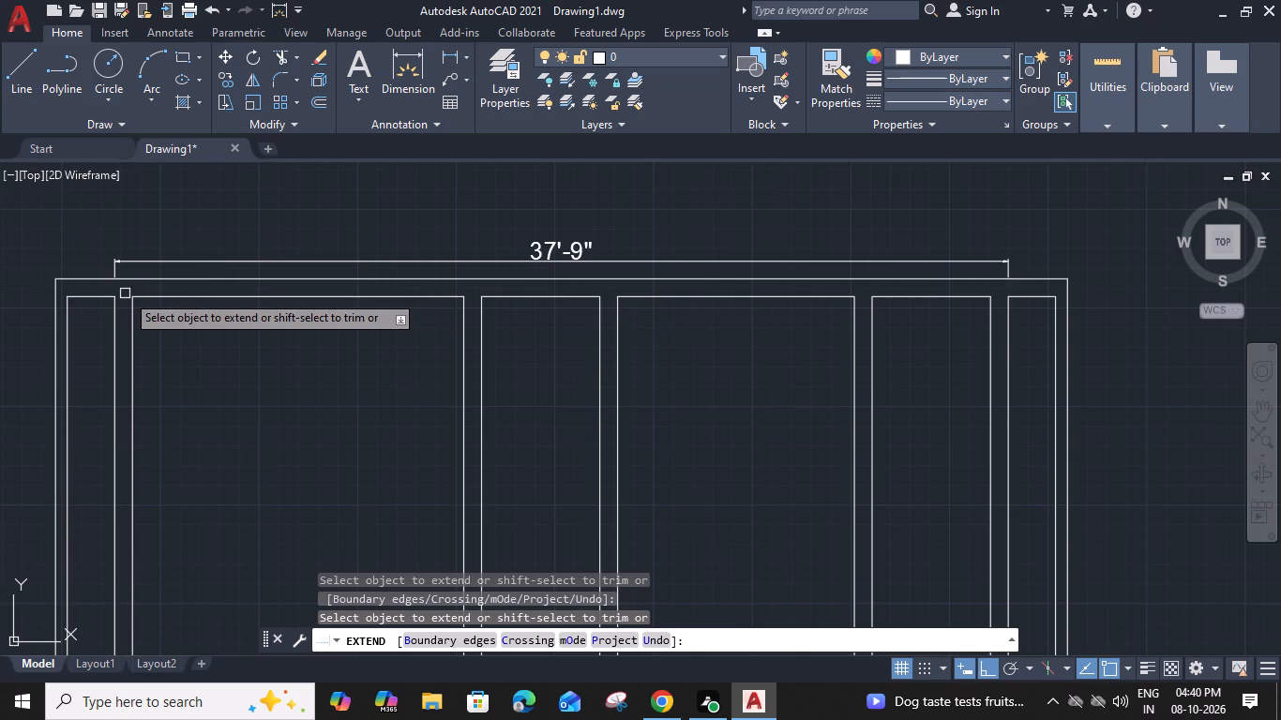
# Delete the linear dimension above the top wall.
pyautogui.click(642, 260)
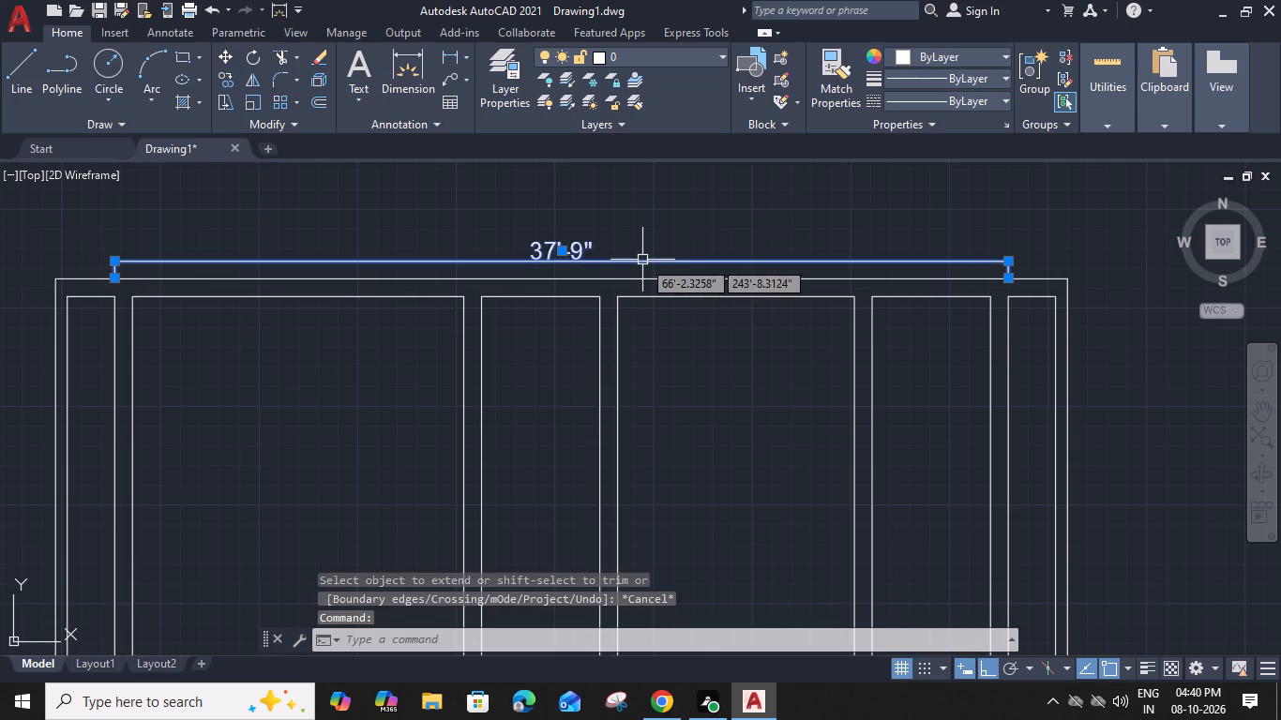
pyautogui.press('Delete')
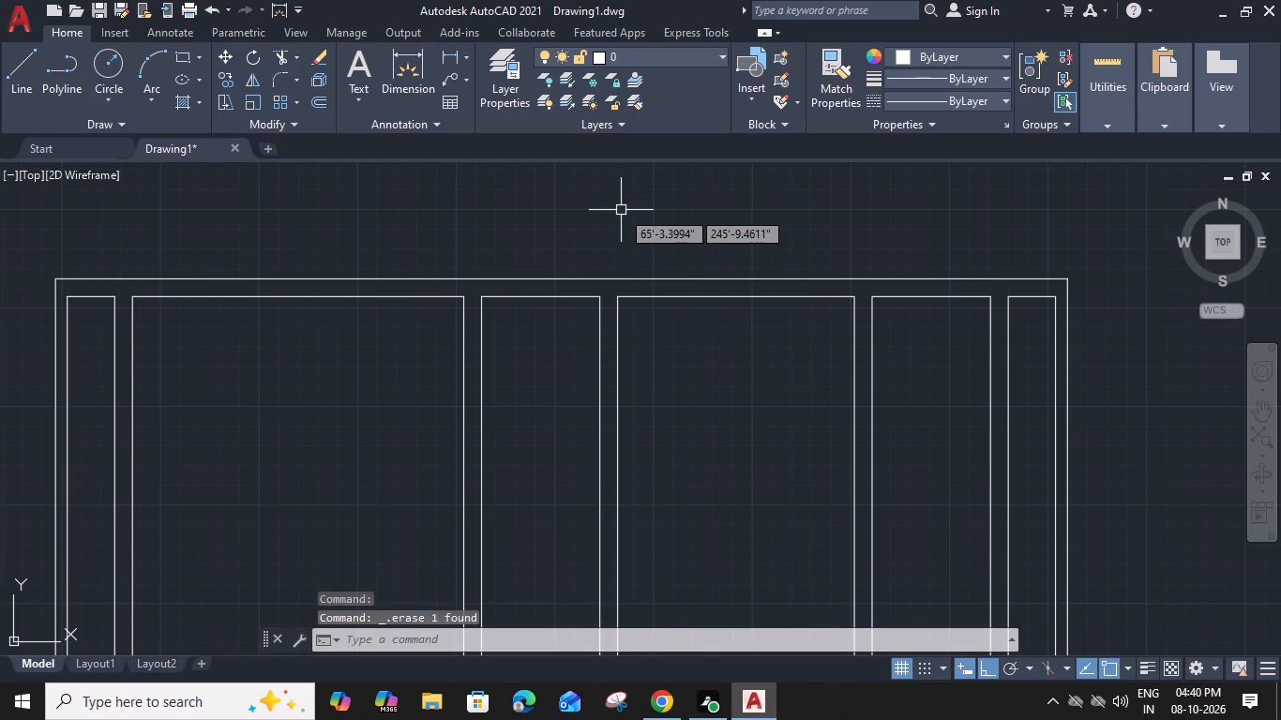
# Add a linear dimension for the full length of the extended outer top line, placed just above it.
pyautogui.press('d')
pyautogui.write('im')
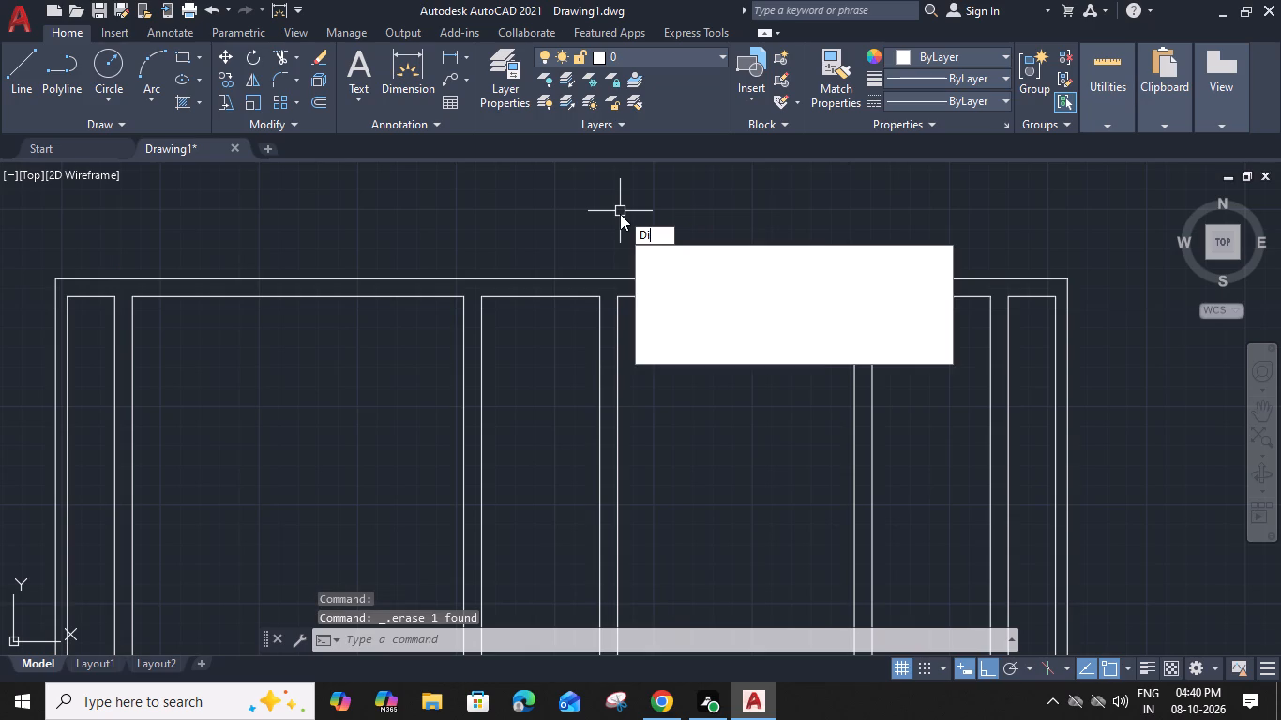
pyautogui.write('li')
pyautogui.press('space')
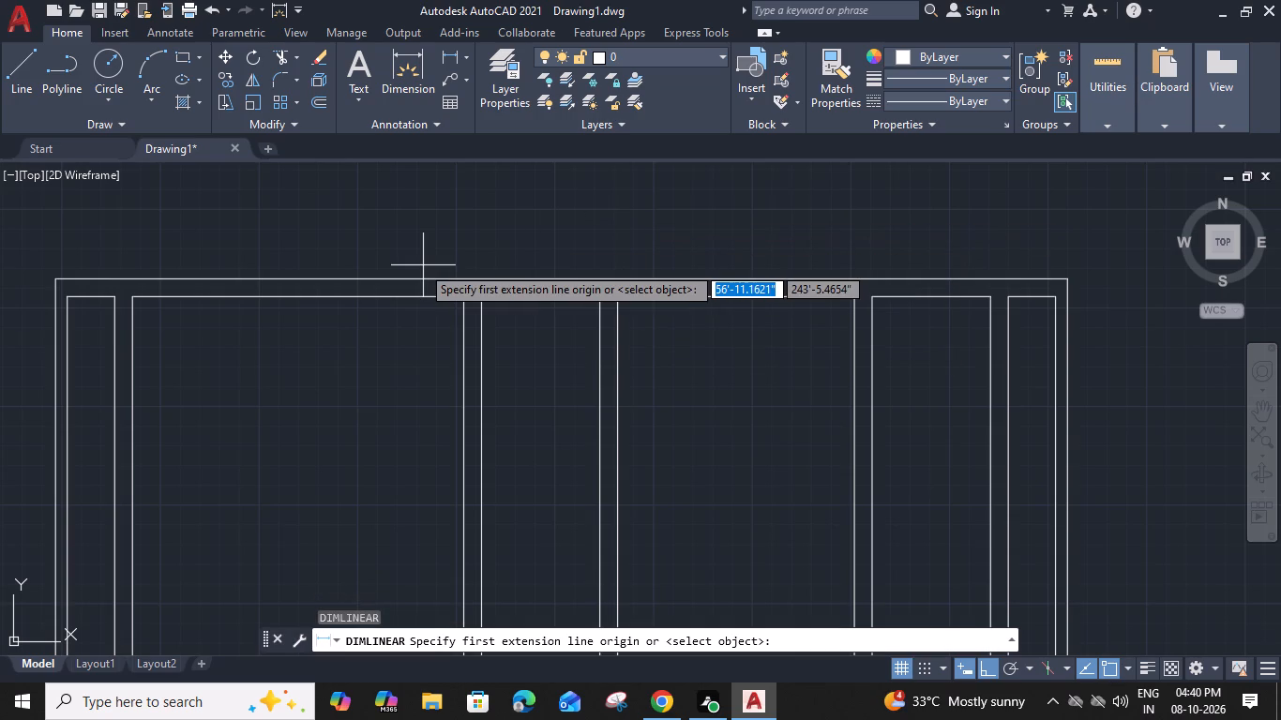
pyautogui.press('space')
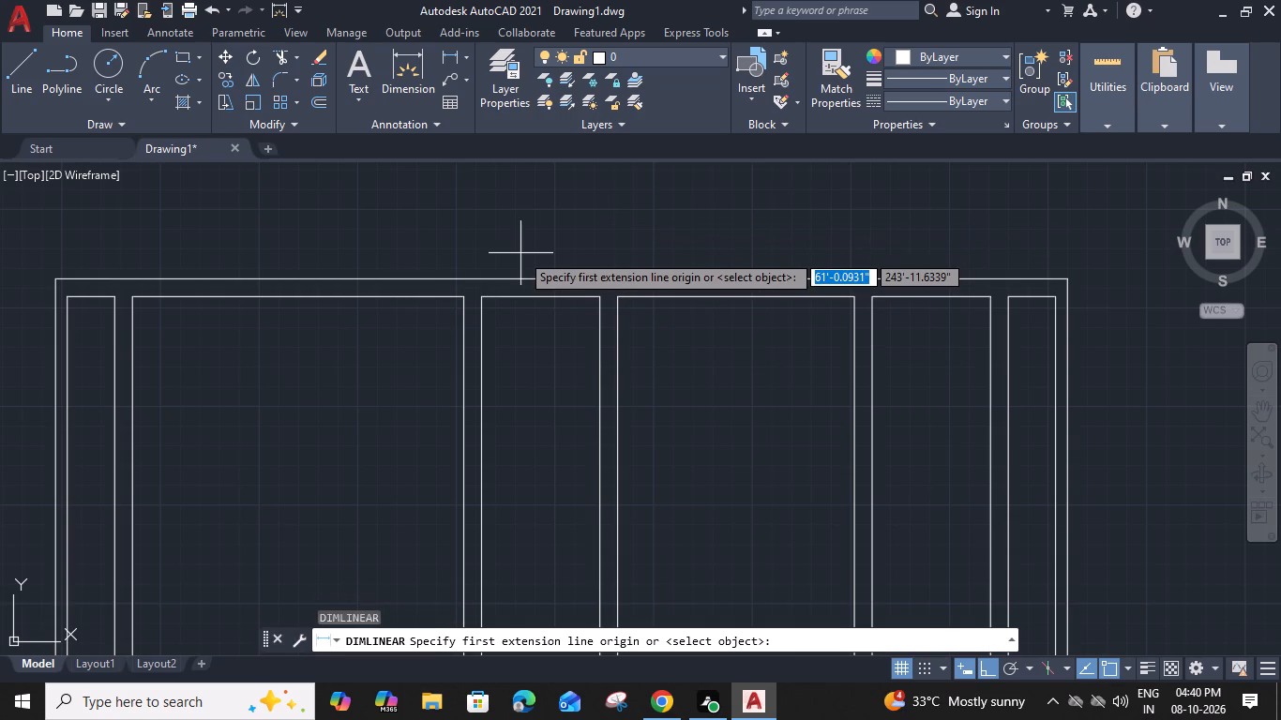
pyautogui.click(579, 277)
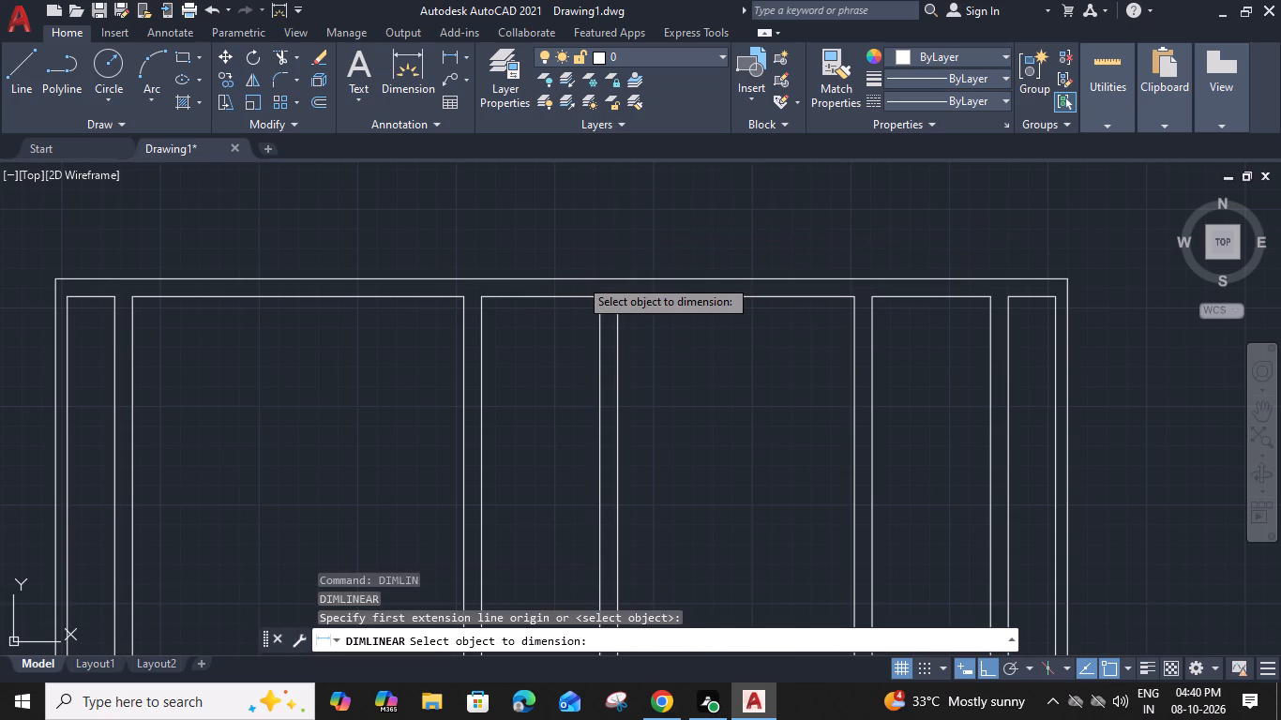
pyautogui.click(579, 264)
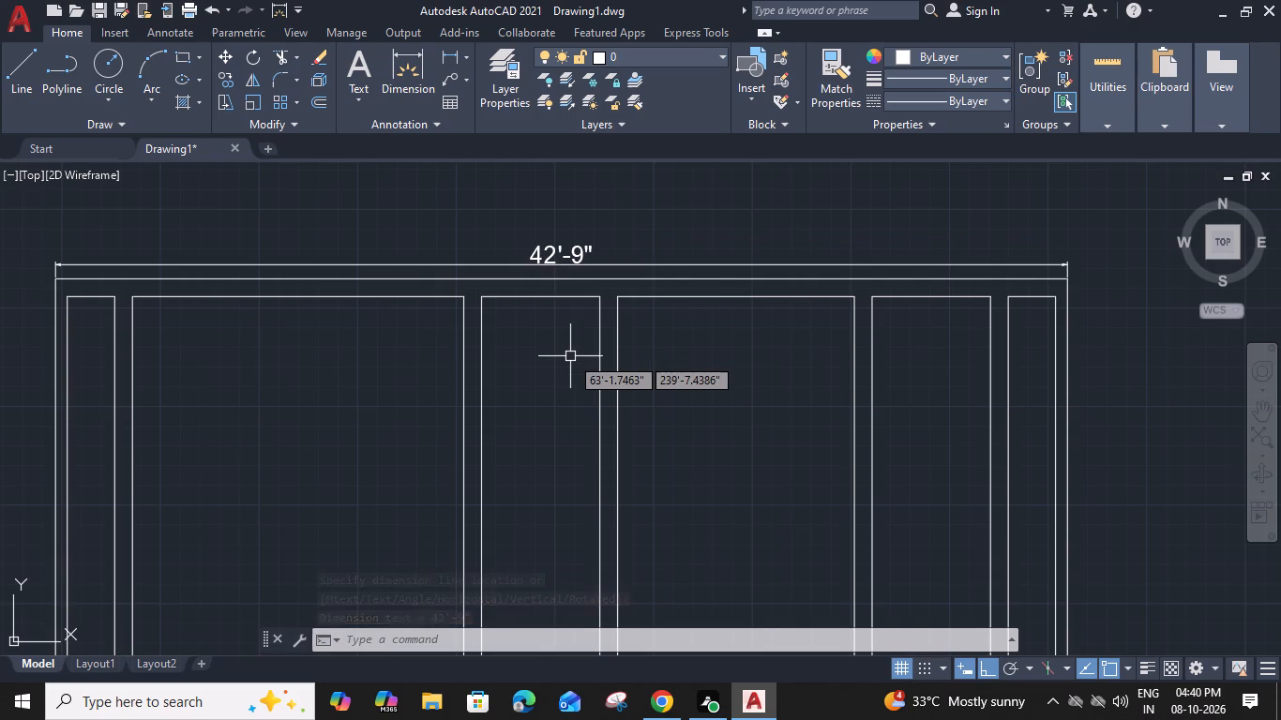
pyautogui.moveTo(570, 356); pyautogui.dragTo(600, 331, button='middle')
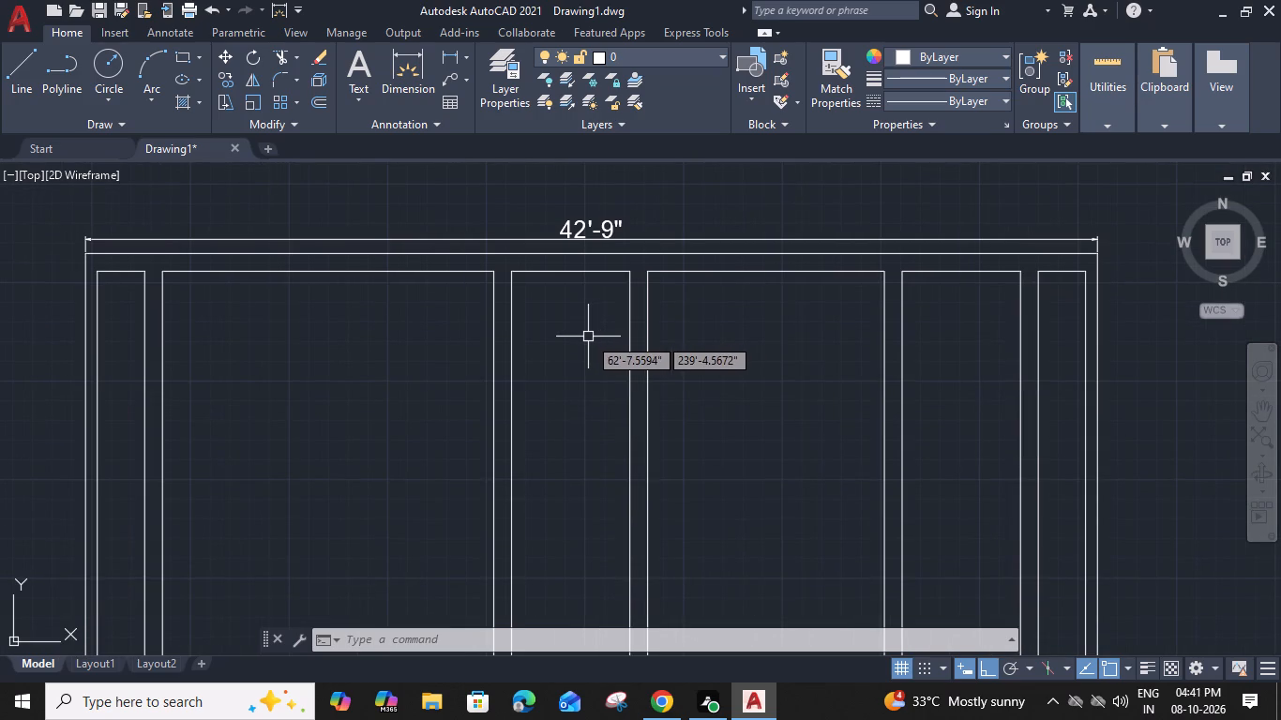
# Offset the inner top line of the wide left room 12' downward and that of the adjacent narrow bay 7' downward.
pyautogui.click(421, 274)
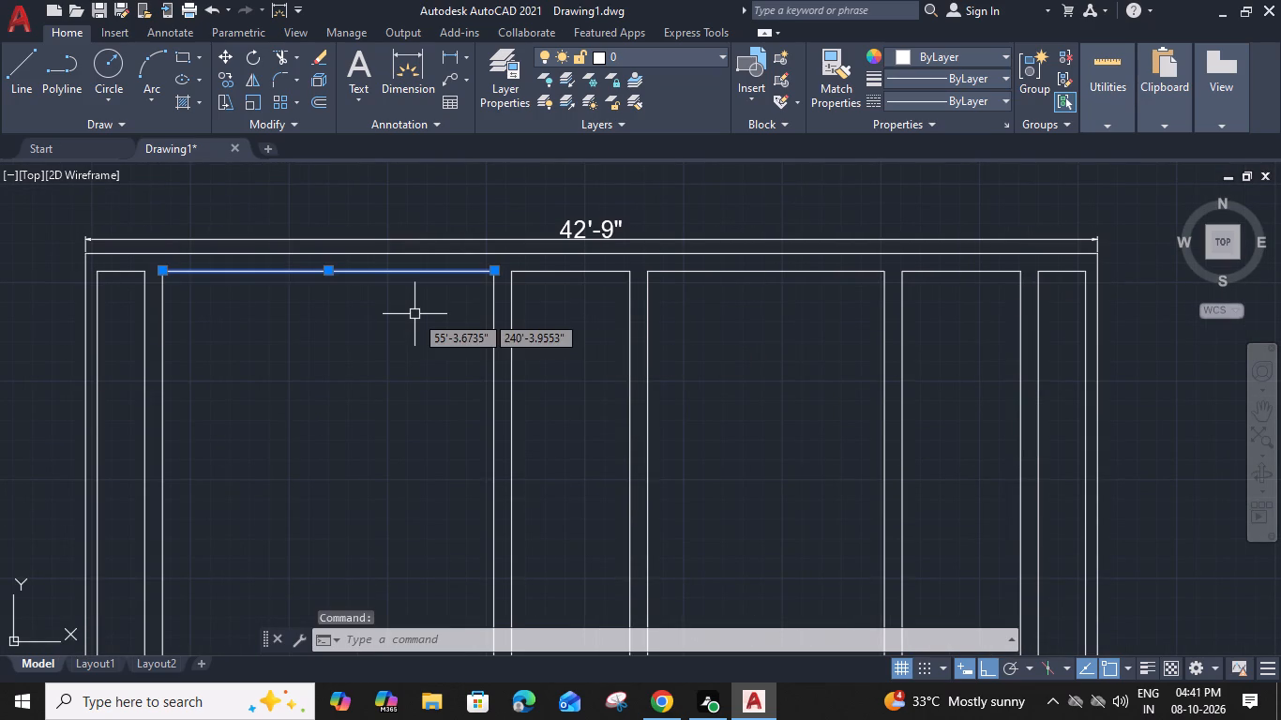
pyautogui.press('o')
pyautogui.press('space')
pyautogui.write("12'")
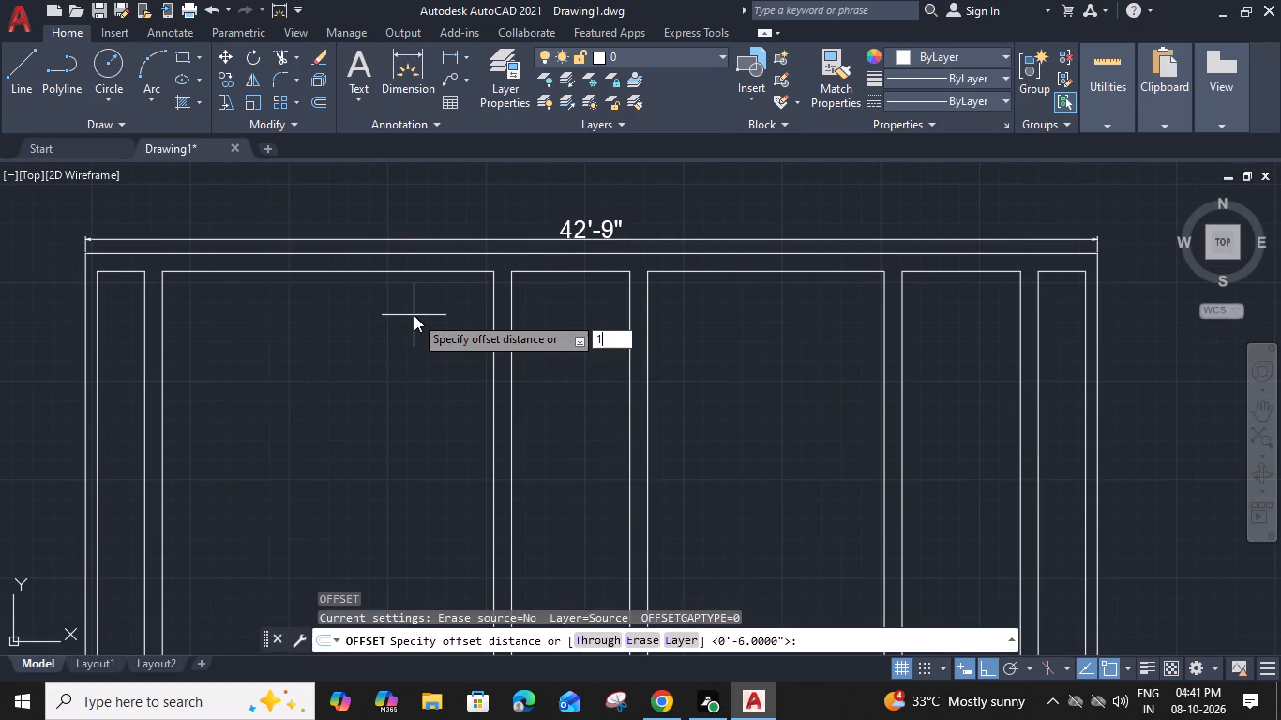
pyautogui.press('space')
pyautogui.click(414, 338)
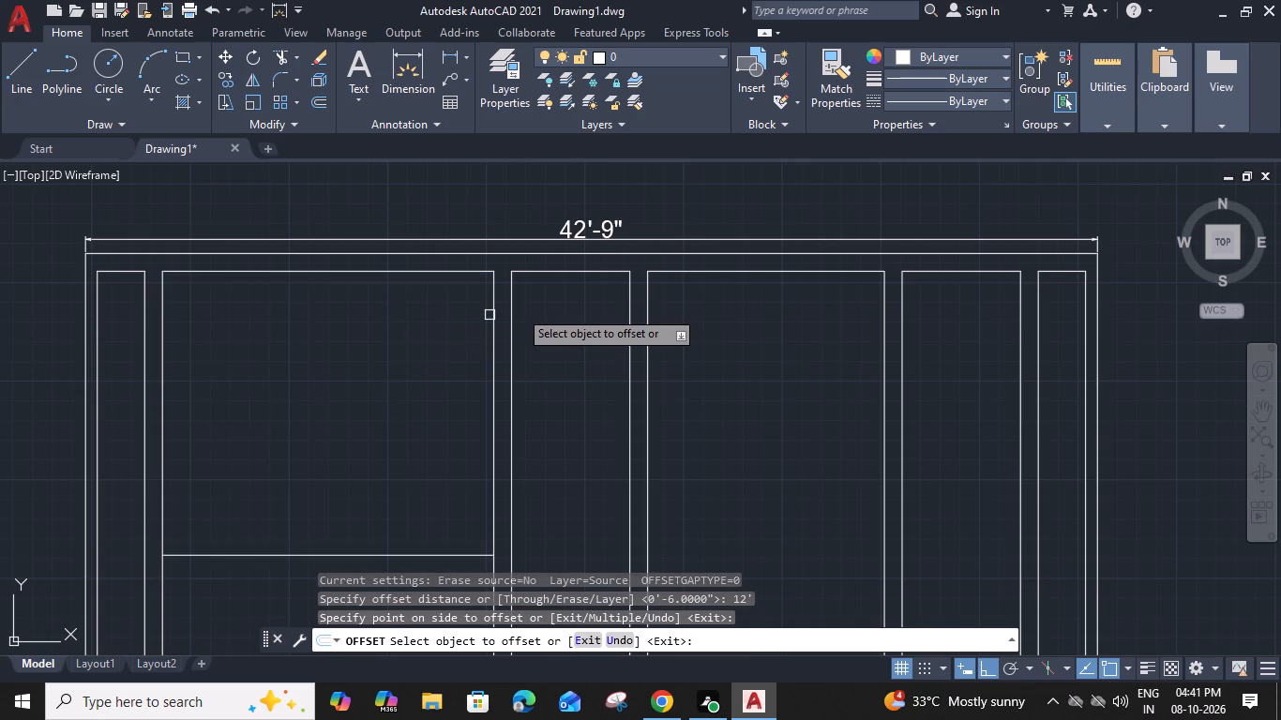
pyautogui.click(588, 275)
pyautogui.press('7')
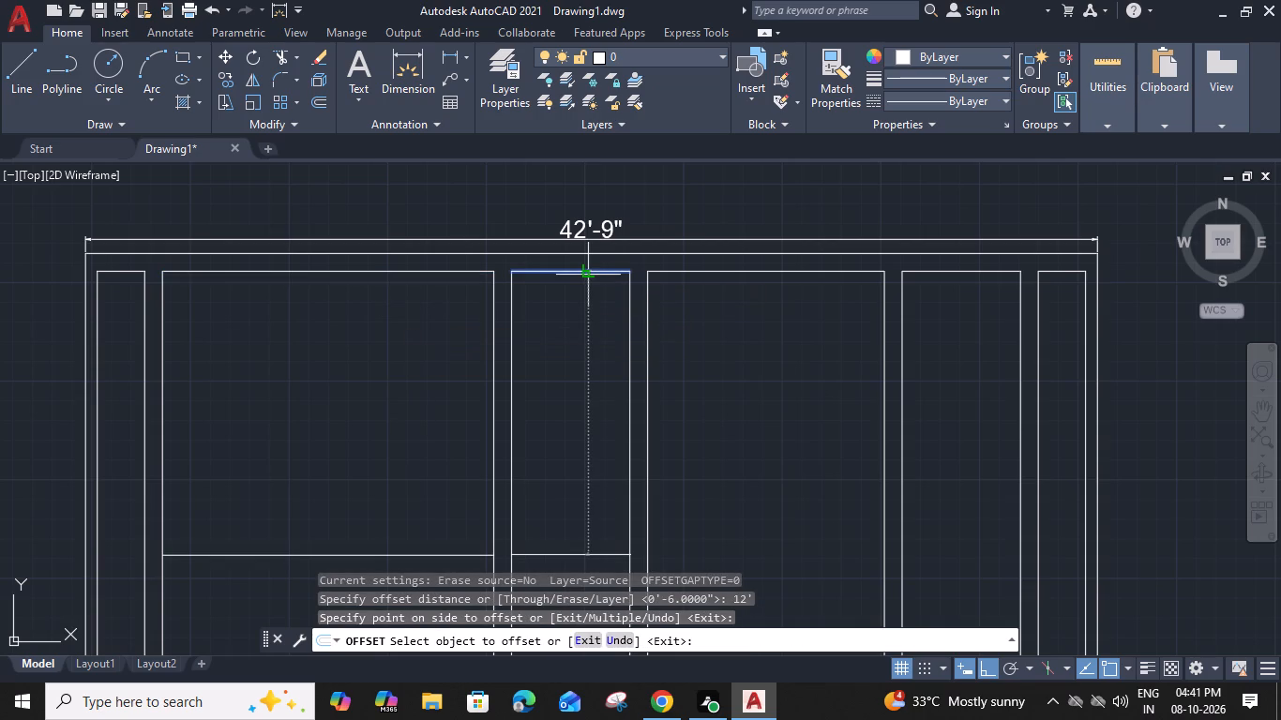
pyautogui.press("'")
pyautogui.press('space')
# Offset the inner top lines of the third room and the narrow fourth room 10' downward each.
pyautogui.moveTo(587, 371); pyautogui.dragTo(531, 343, button='middle')
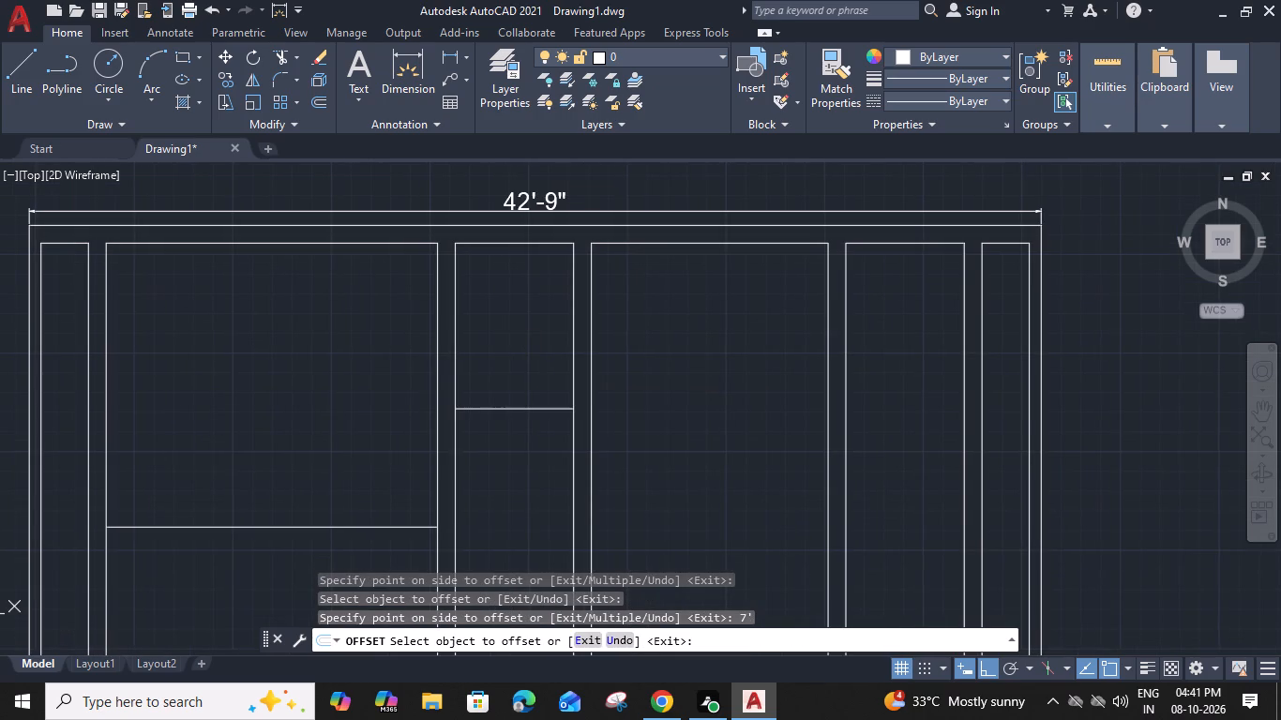
pyautogui.click(720, 244)
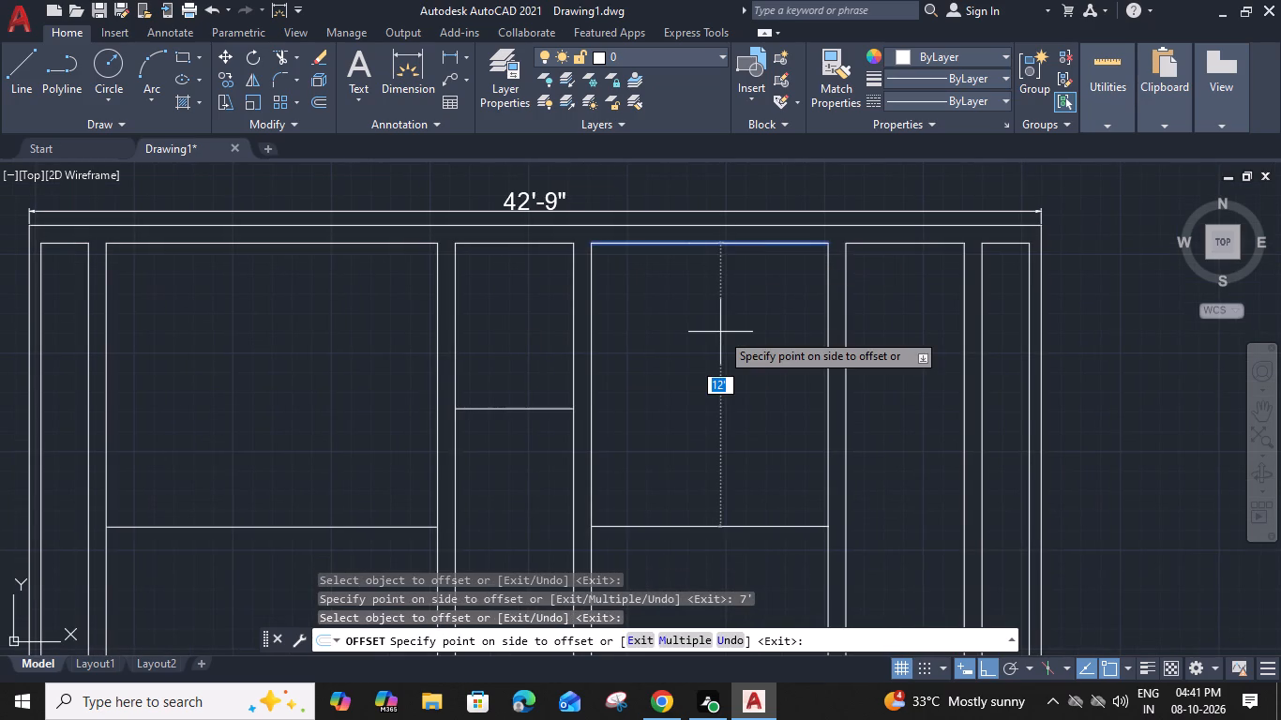
pyautogui.press('1')
pyautogui.write("0'")
pyautogui.press('space')
pyautogui.moveTo(715, 361); pyautogui.dragTo(692, 354, button='middle')
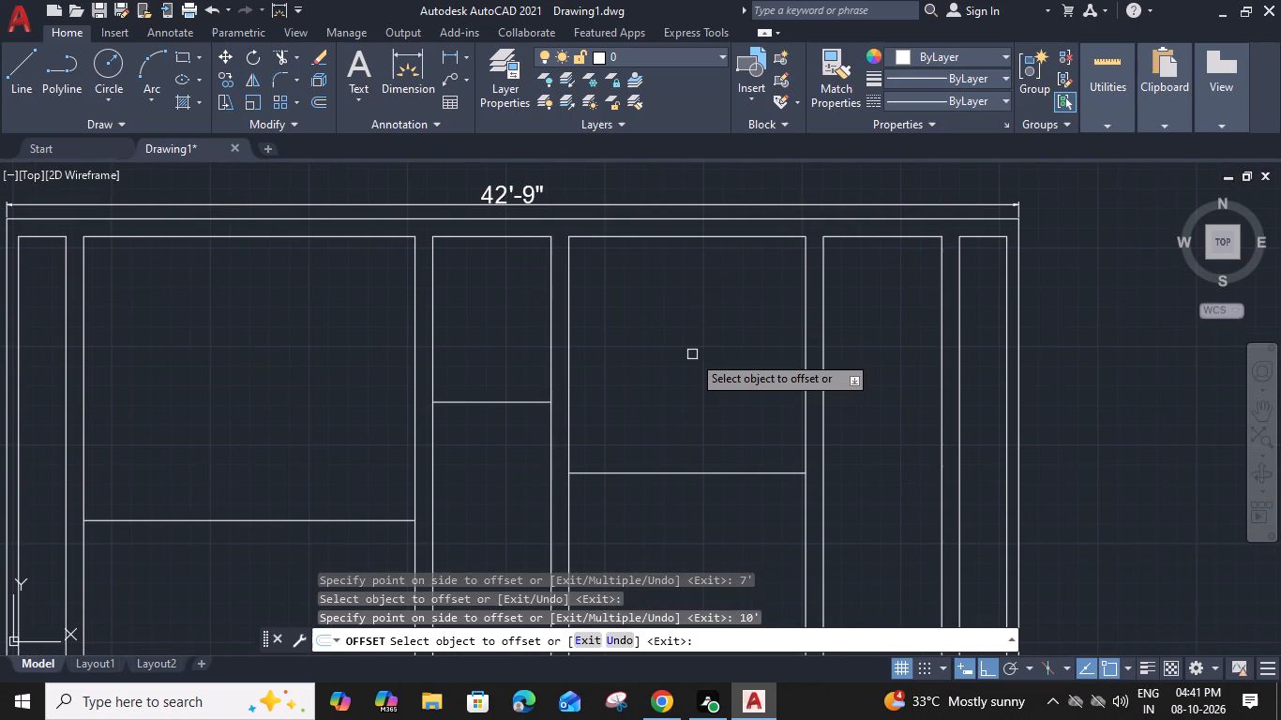
pyautogui.click(886, 236)
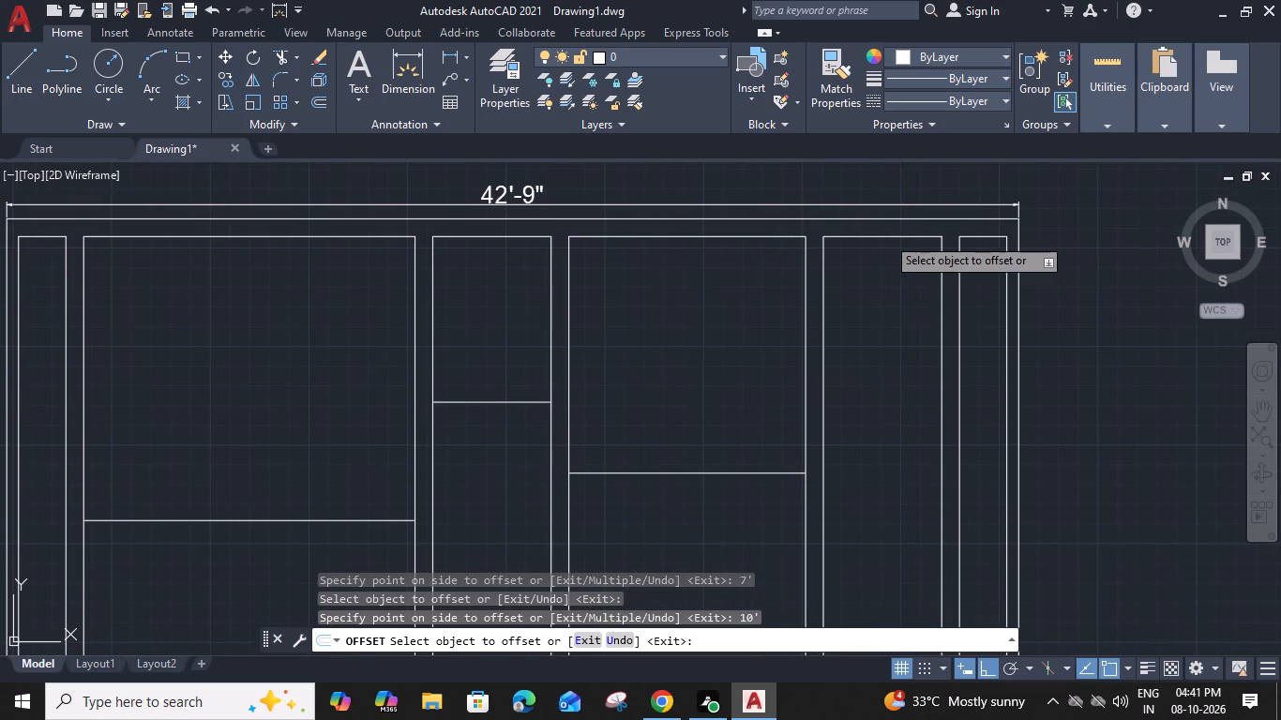
pyautogui.press('1')
pyautogui.press('0')
pyautogui.press("'")
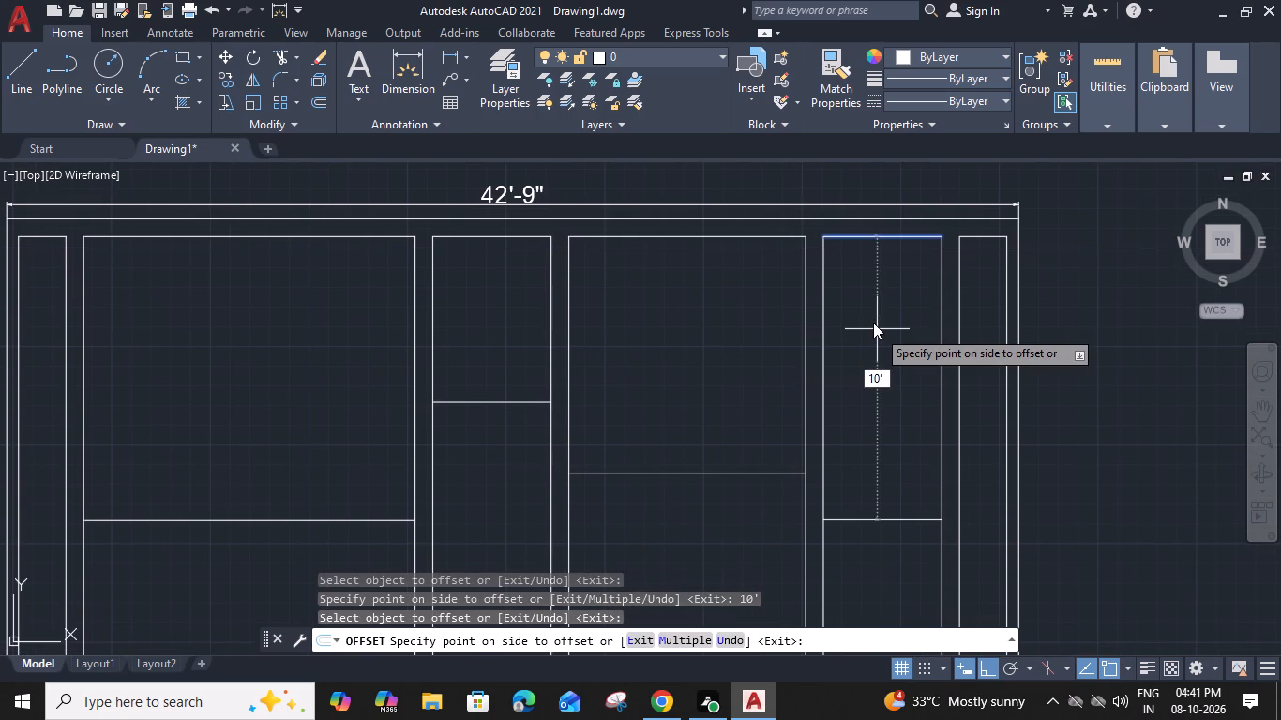
pyautogui.press('space')
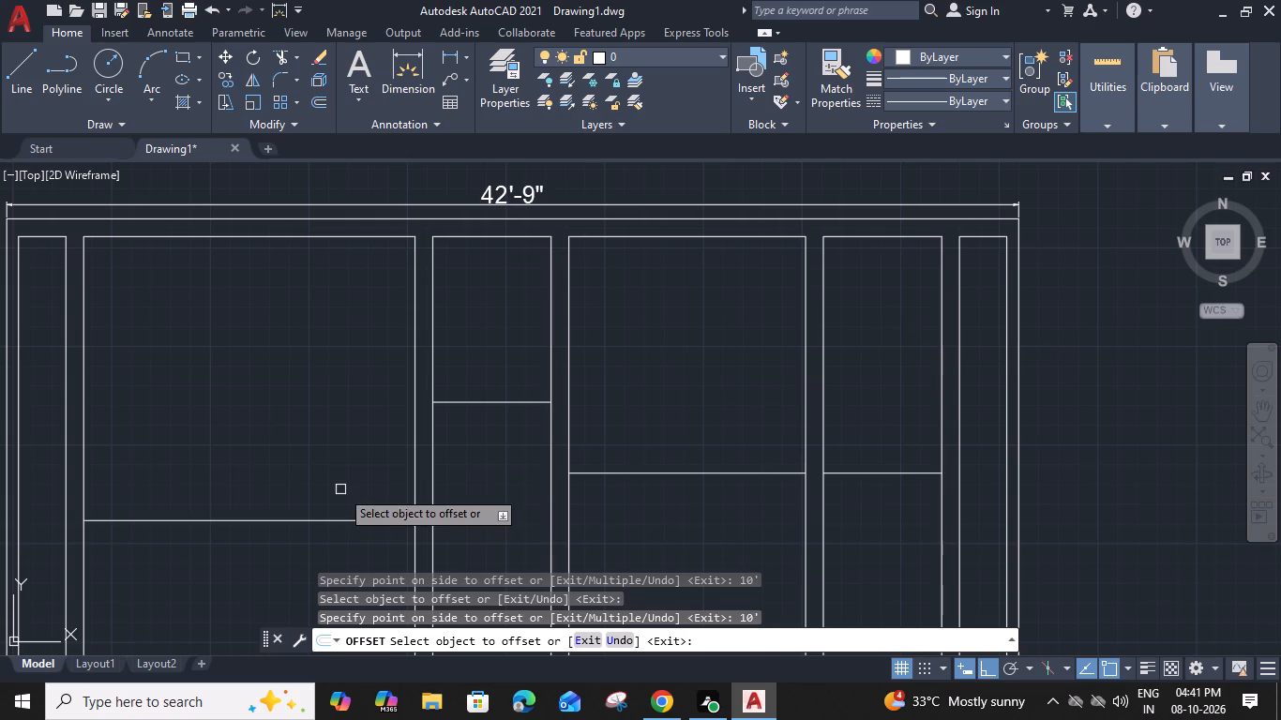
# Offset the cross lines of the wide left room and the adjacent narrow bay 9" downward to form walls.
pyautogui.moveTo(273, 467); pyautogui.dragTo(324, 319, button='middle')
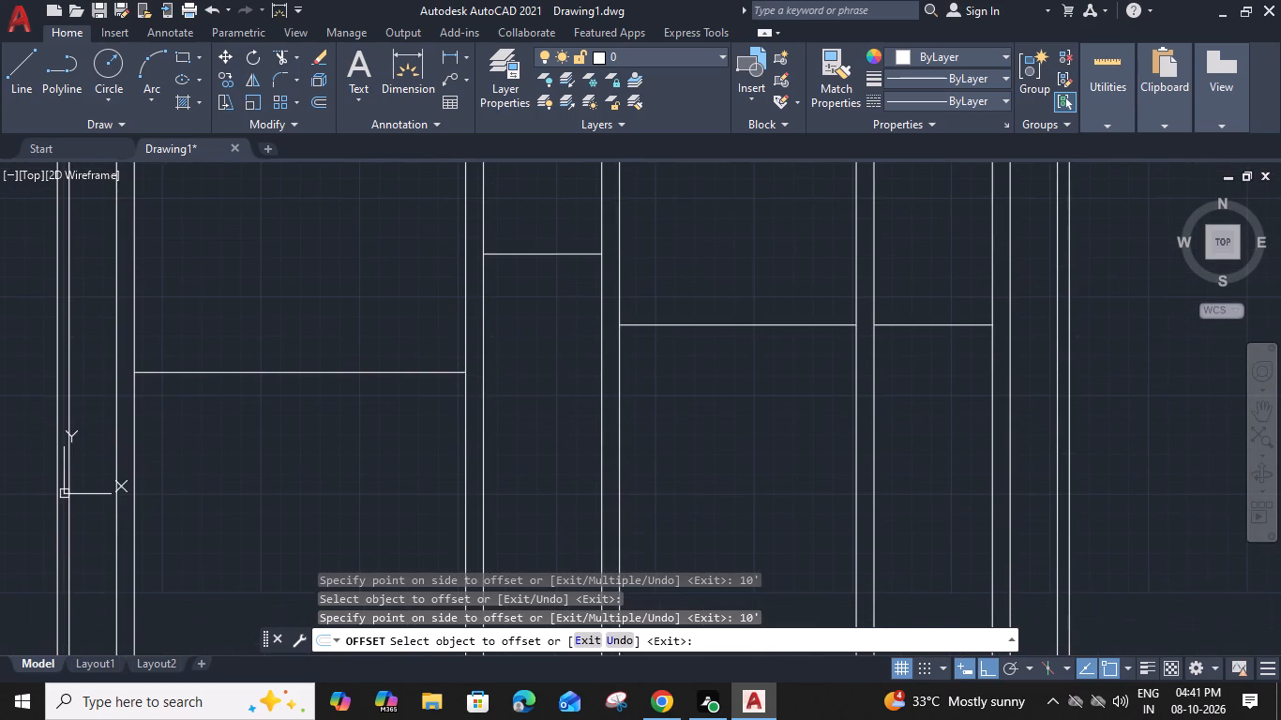
pyautogui.click(371, 375)
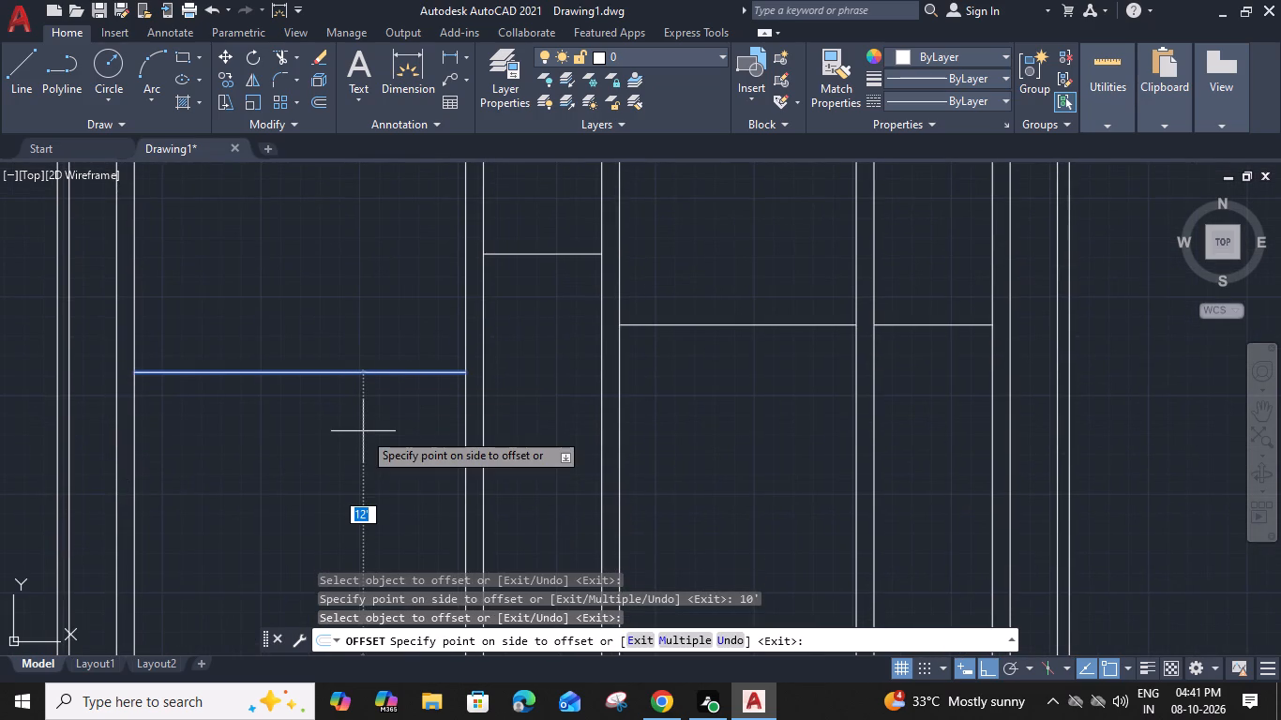
pyautogui.write('9"')
pyautogui.press('Return')
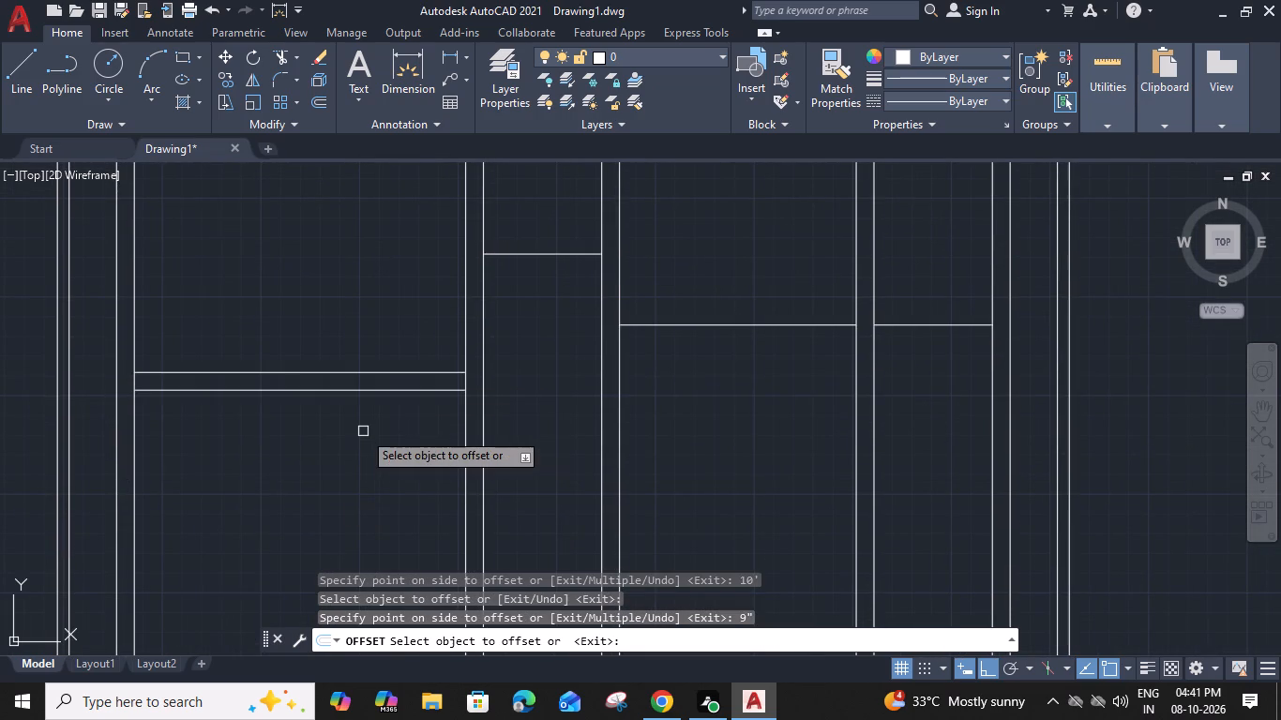
pyautogui.click(554, 255)
pyautogui.press('9')
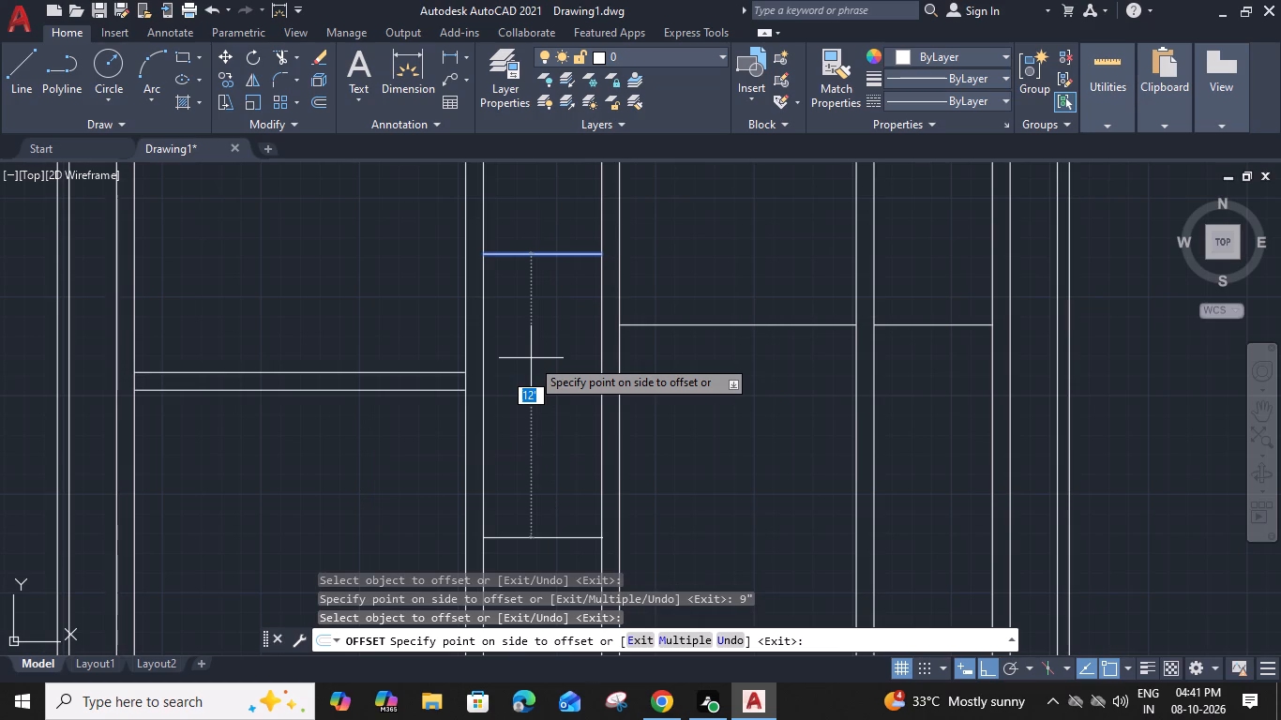
pyautogui.hotkey('shift', '"')
pyautogui.press('Return')
# Offset the cross lines of the third and fourth rooms 9" downward to form walls.
pyautogui.click(739, 328)
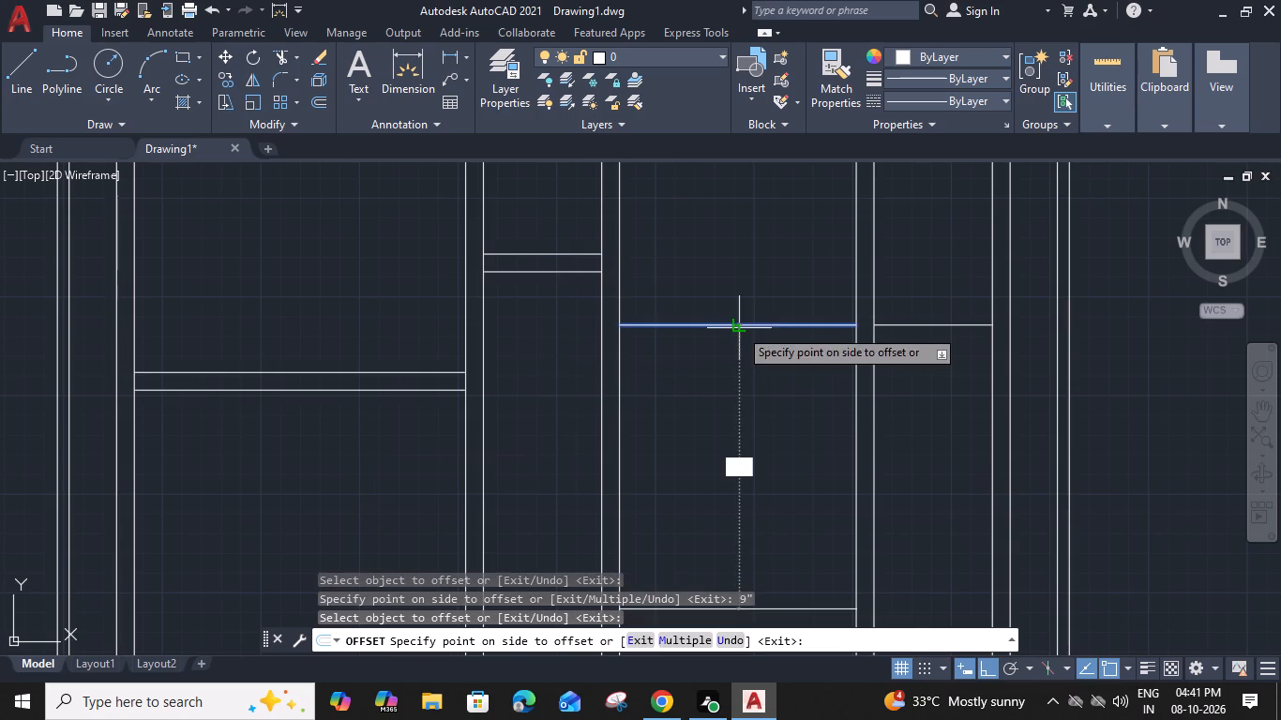
pyautogui.press('9')
pyautogui.hotkey('shift', '"')
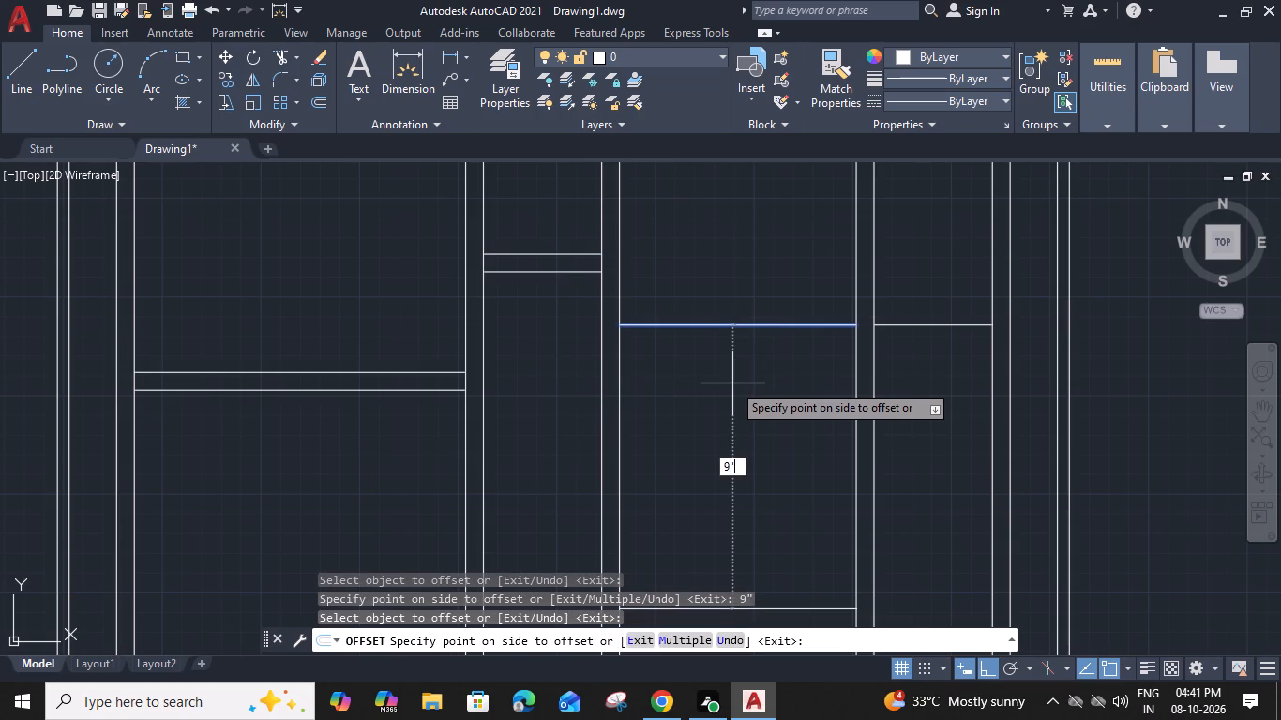
pyautogui.press('Return')
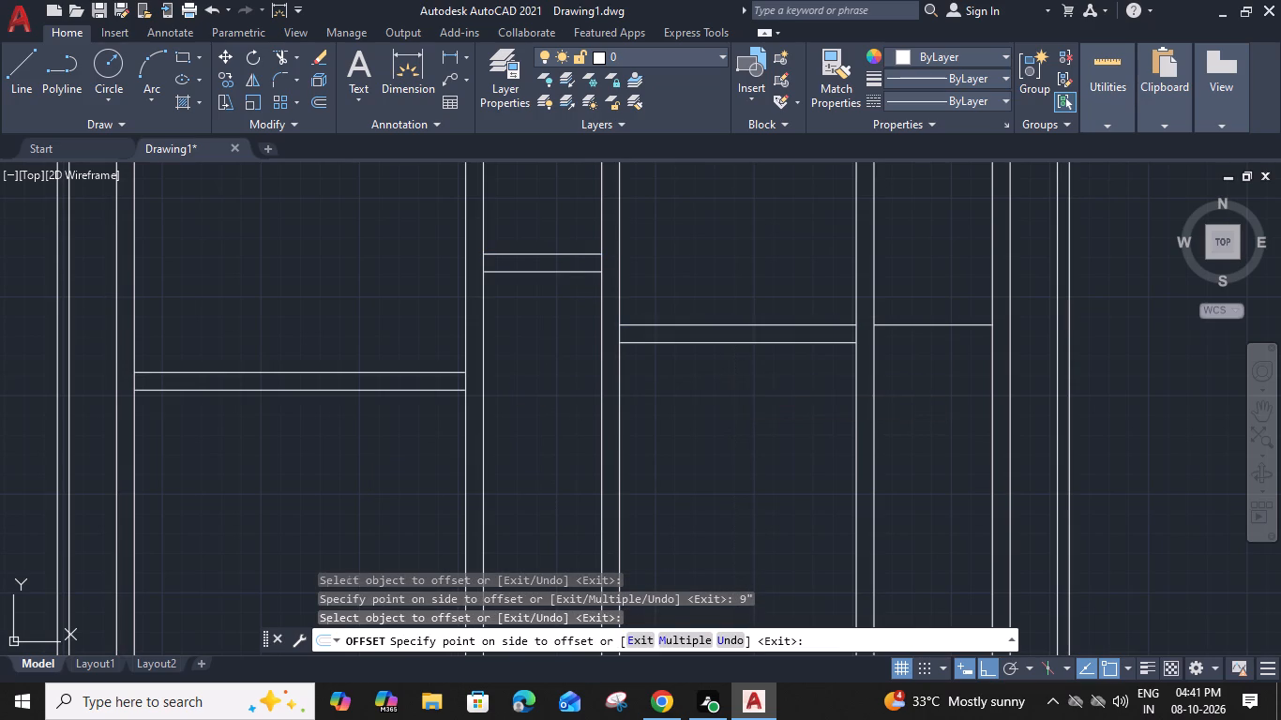
pyautogui.click(915, 327)
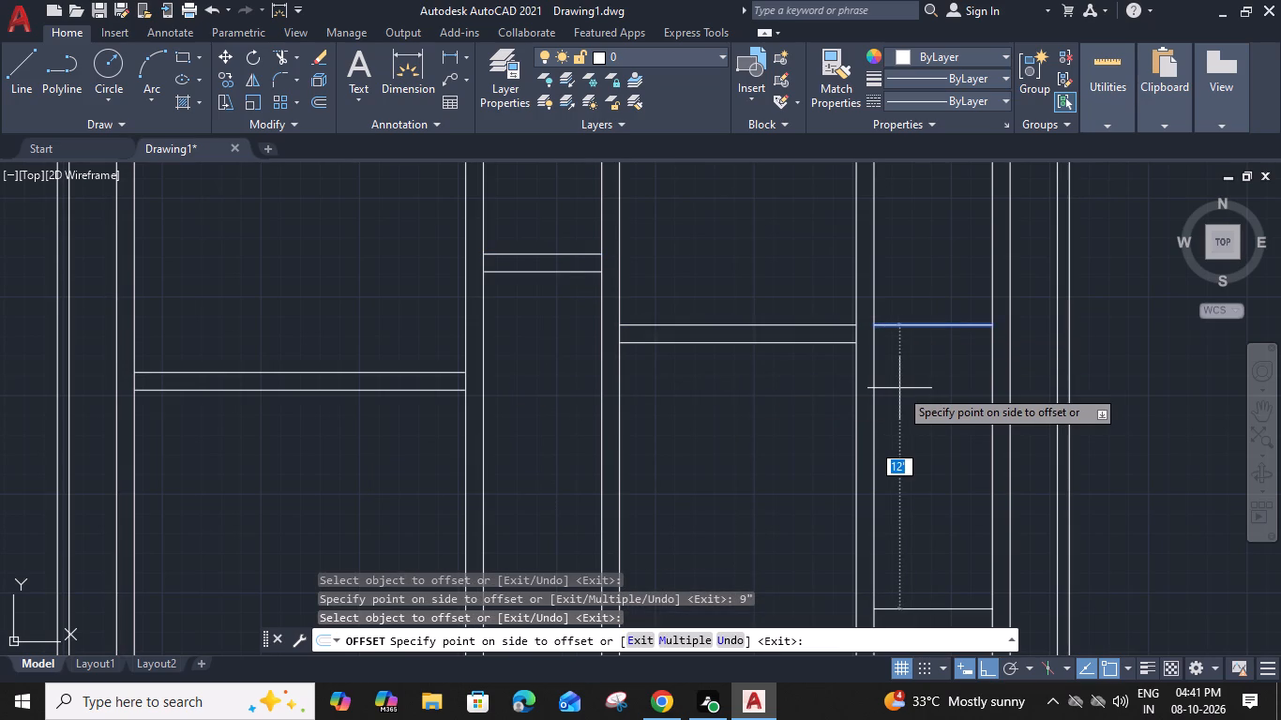
pyautogui.press('9')
pyautogui.hotkey('shift', '"')
pyautogui.press('Return')
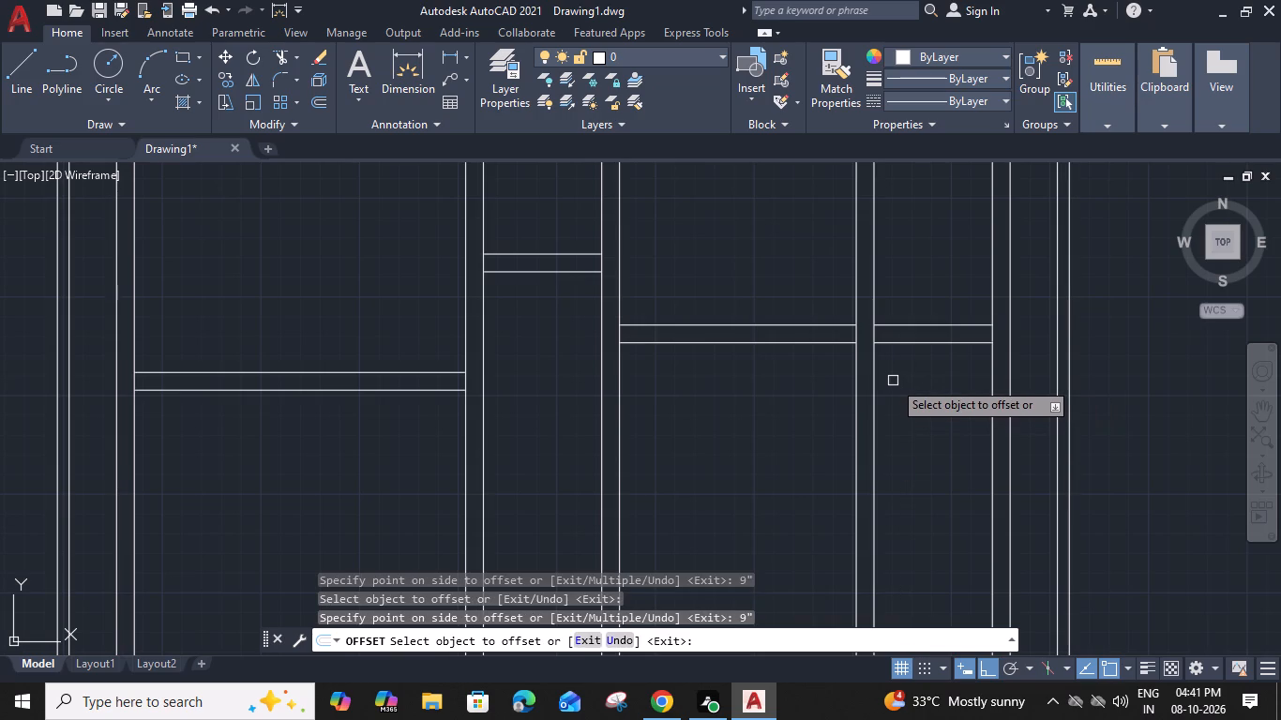
# Create a second 9" cross wall in the wide left bay by offsetting 5' below the first cross wall's lower line.
pyautogui.scroll(-1, 893, 381)
pyautogui.moveTo(763, 418); pyautogui.dragTo(737, 359, button='middle')
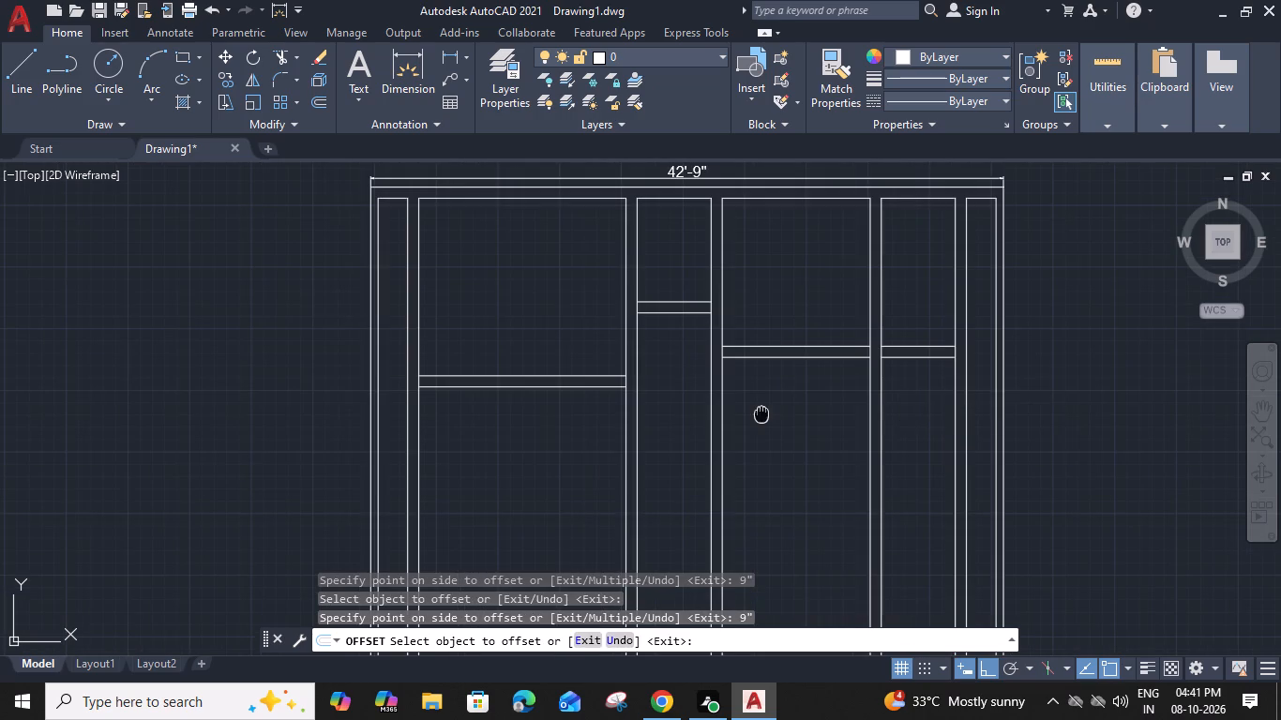
pyautogui.moveTo(737, 359); pyautogui.dragTo(717, 316, button='middle')
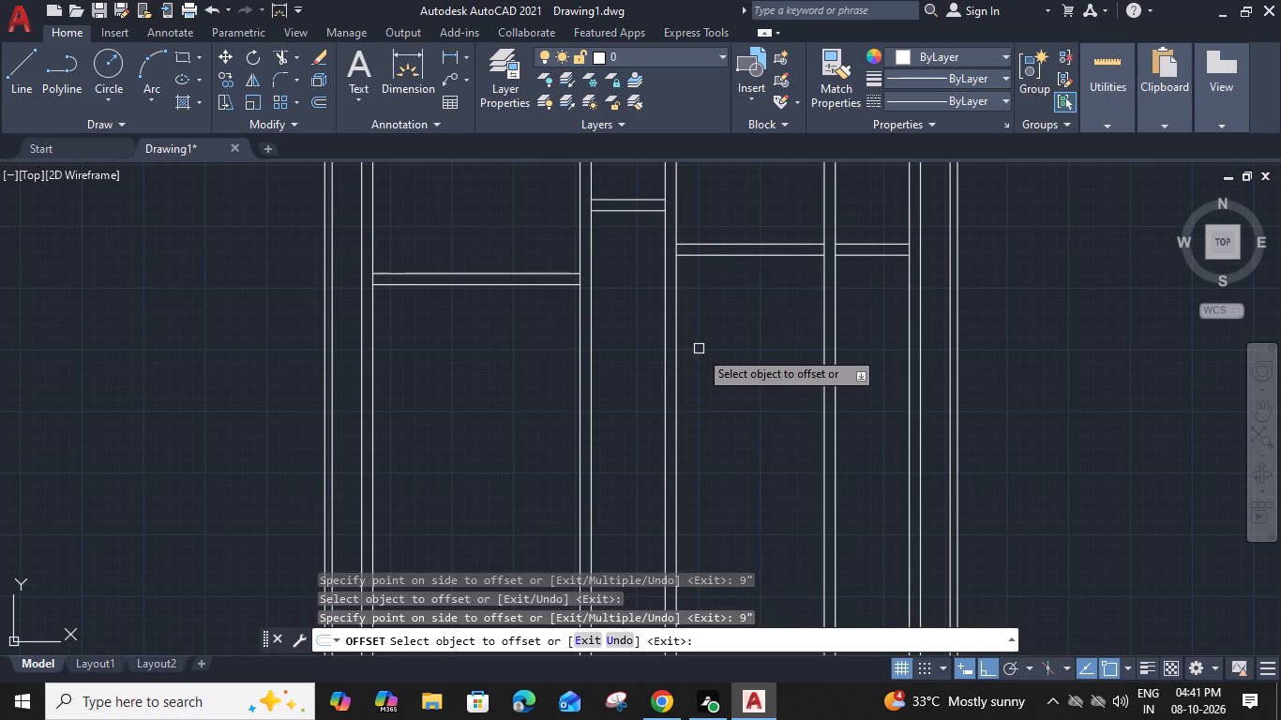
pyautogui.click(512, 288)
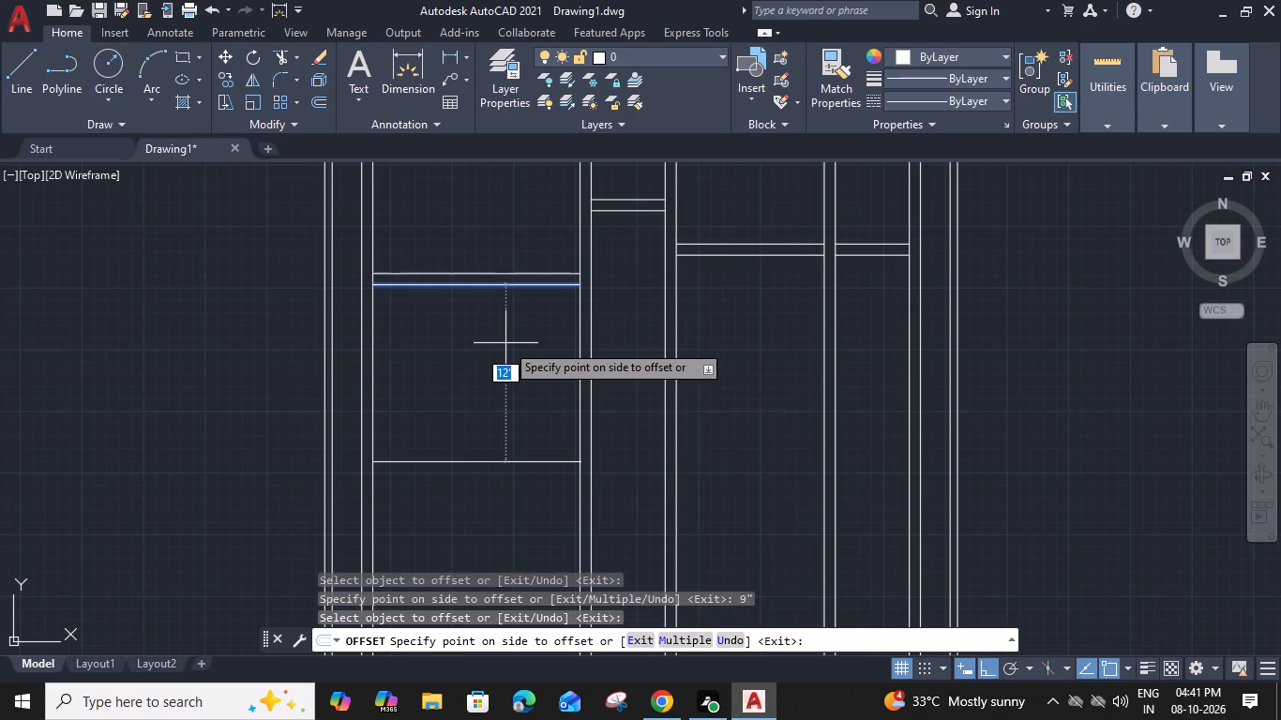
pyautogui.write("5'")
pyautogui.press('space')
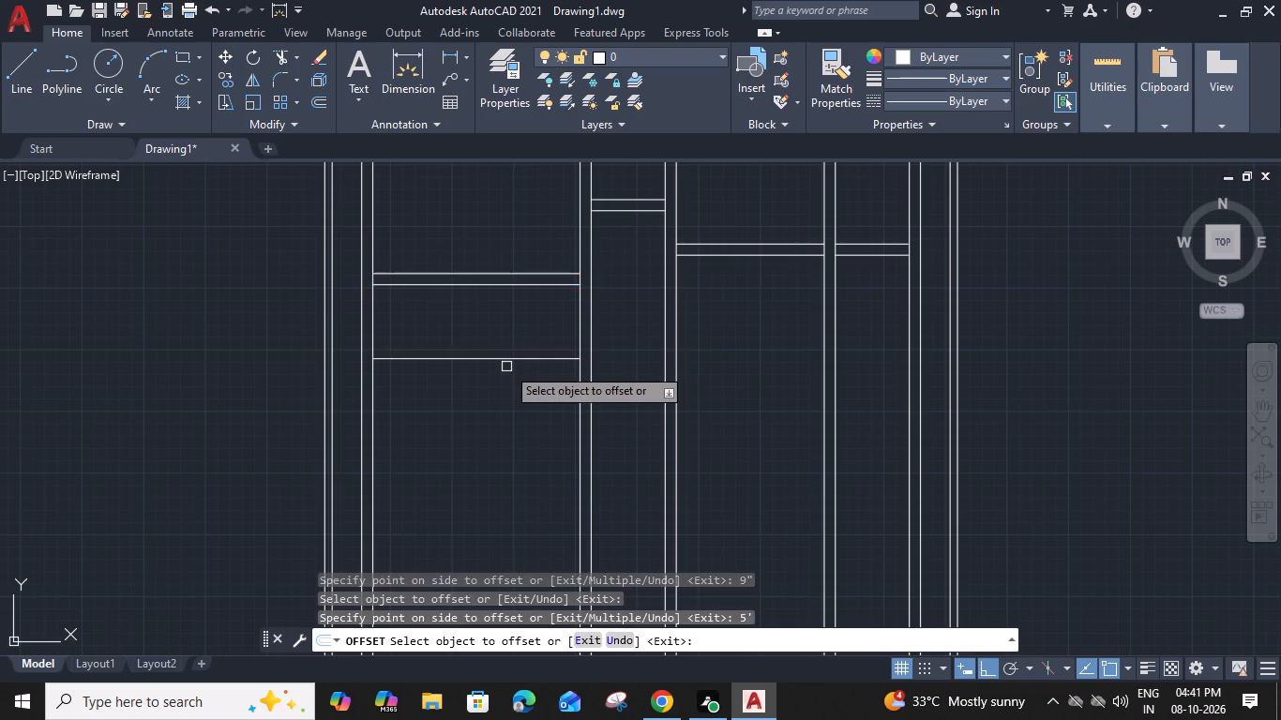
pyautogui.click(508, 361)
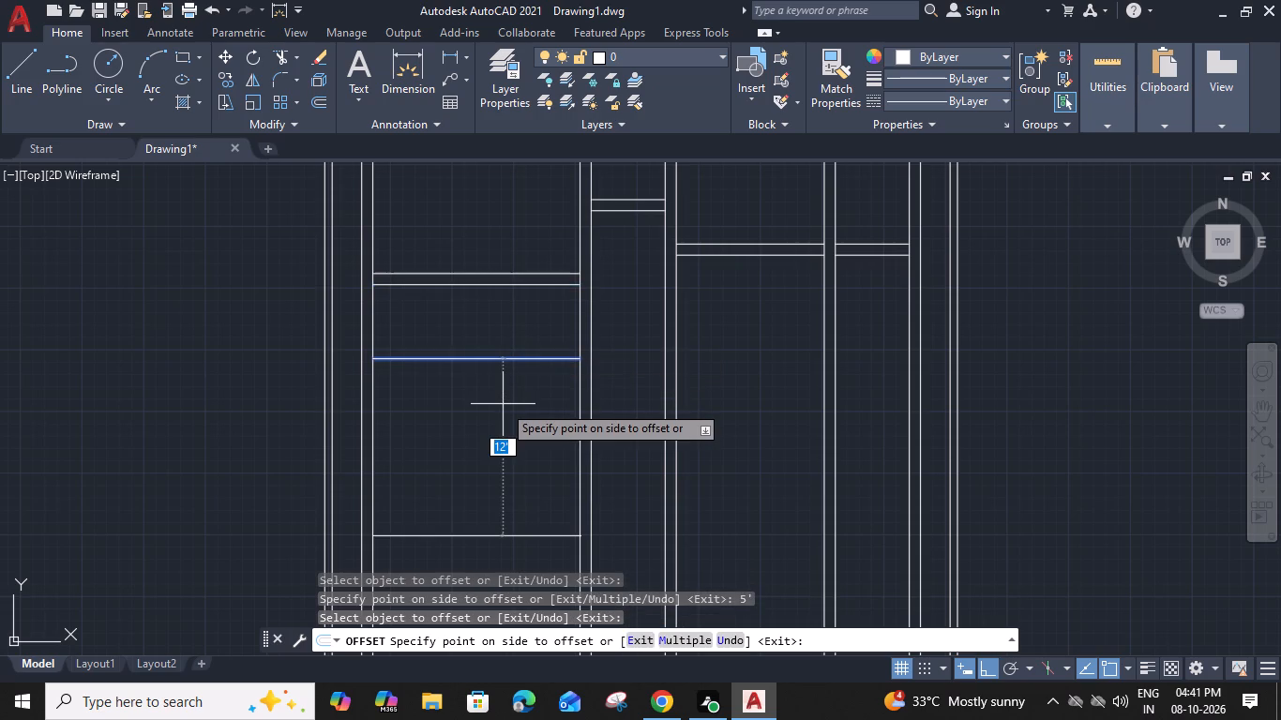
pyautogui.press('9')
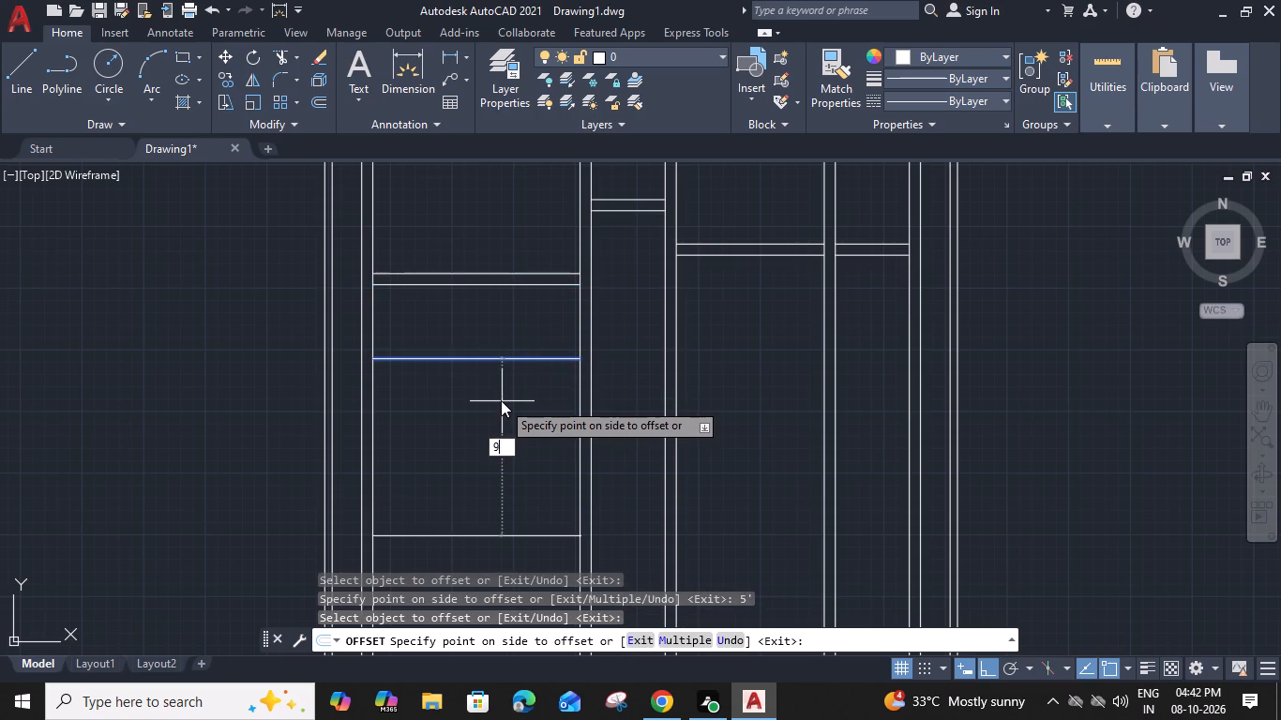
pyautogui.hotkey('shift', '"')
pyautogui.press('Return')
# Offset the lower line of the left bay's second cross wall 11' downward.
pyautogui.click(509, 372)
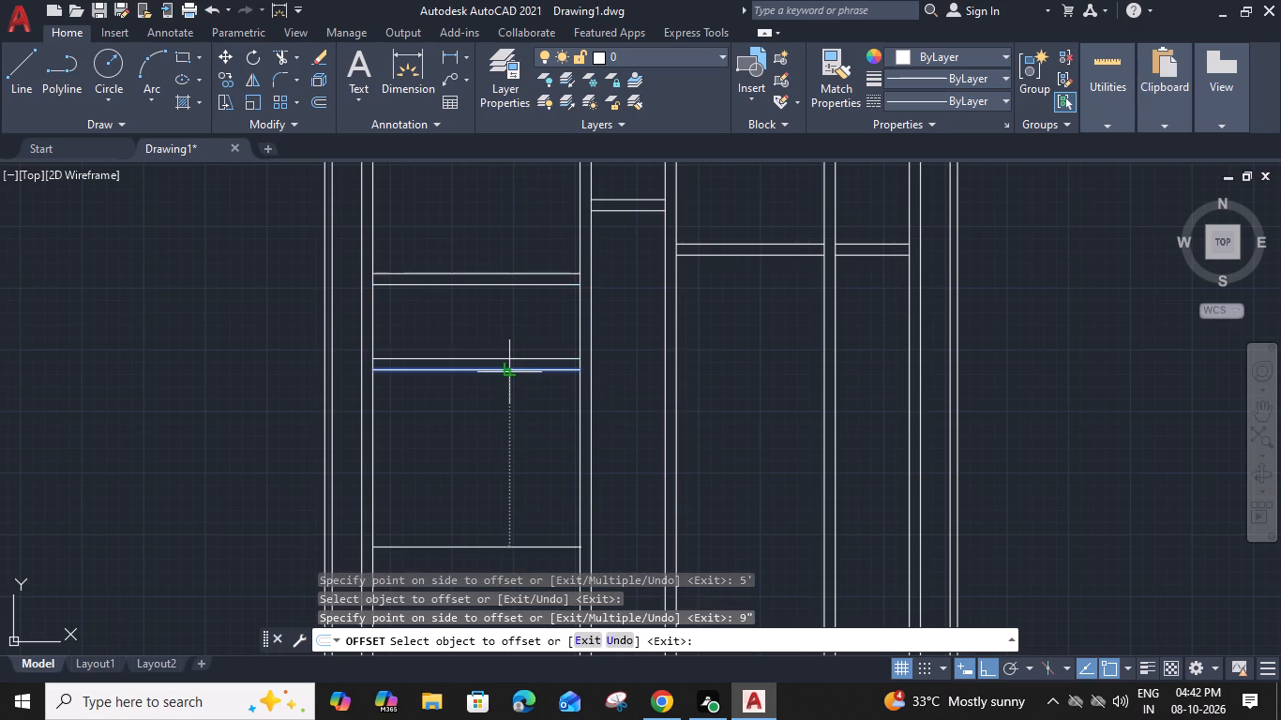
pyautogui.moveTo(500, 450); pyautogui.dragTo(420, 412, button='middle')
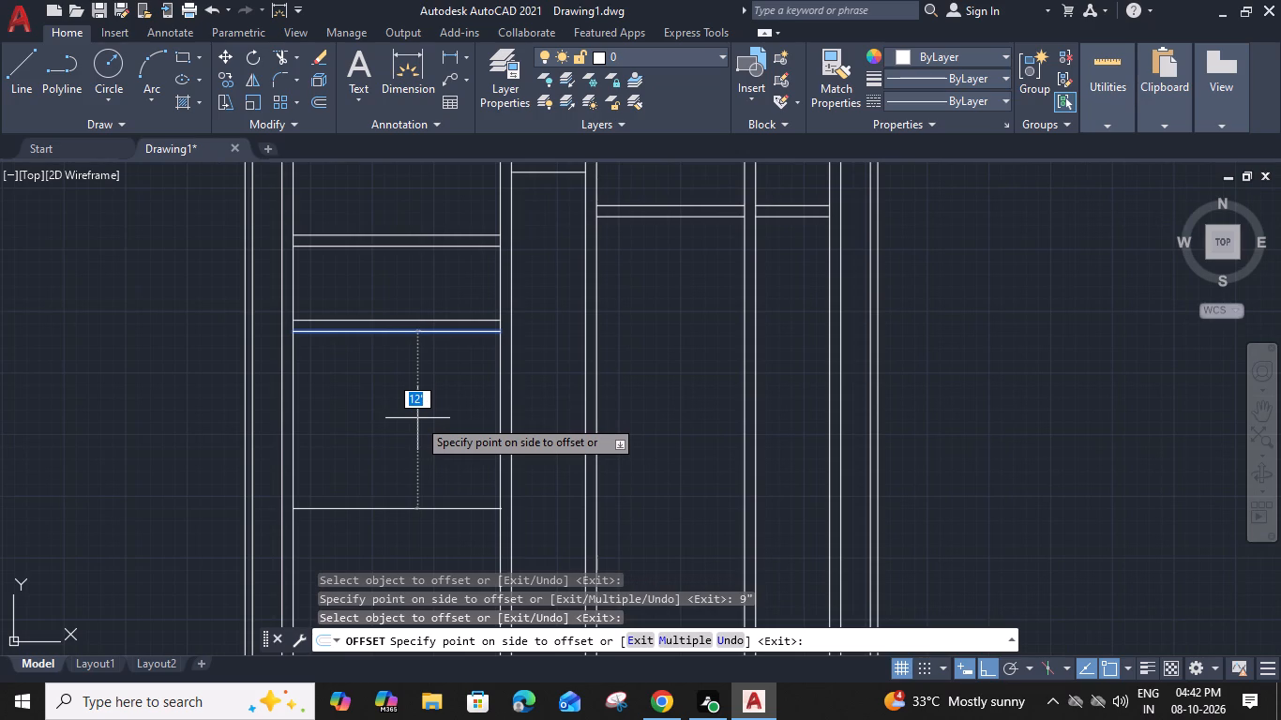
pyautogui.write('11')
pyautogui.write("'")
pyautogui.press('space')
# Offset the left bay's lowest cross line 12' downward.
pyautogui.moveTo(418, 424); pyautogui.dragTo(388, 351, button='middle')
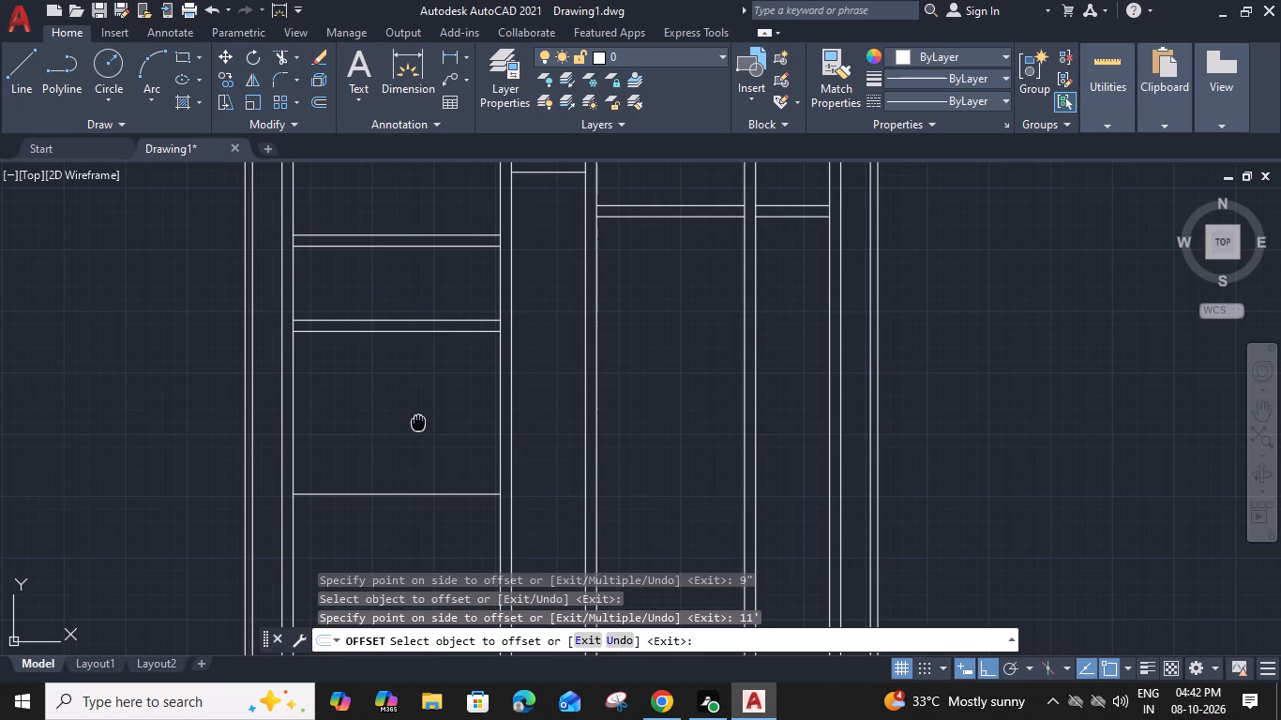
pyautogui.click(395, 423)
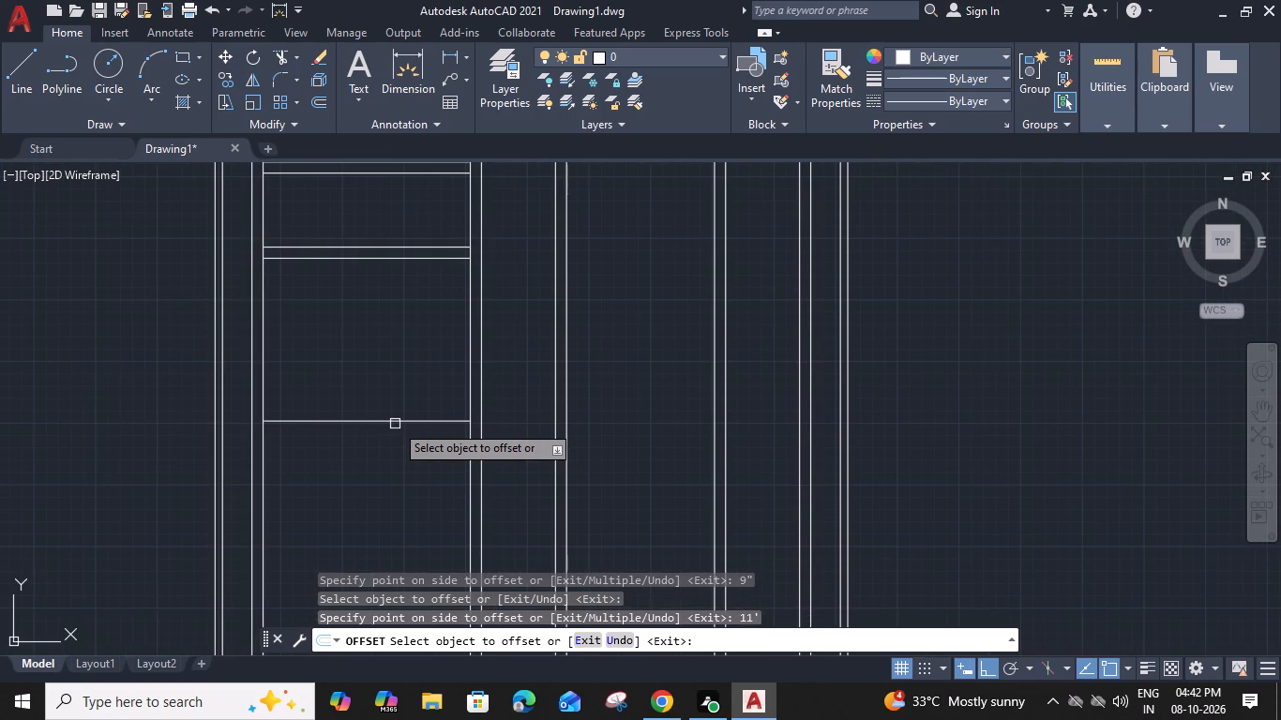
pyautogui.click(395, 469)
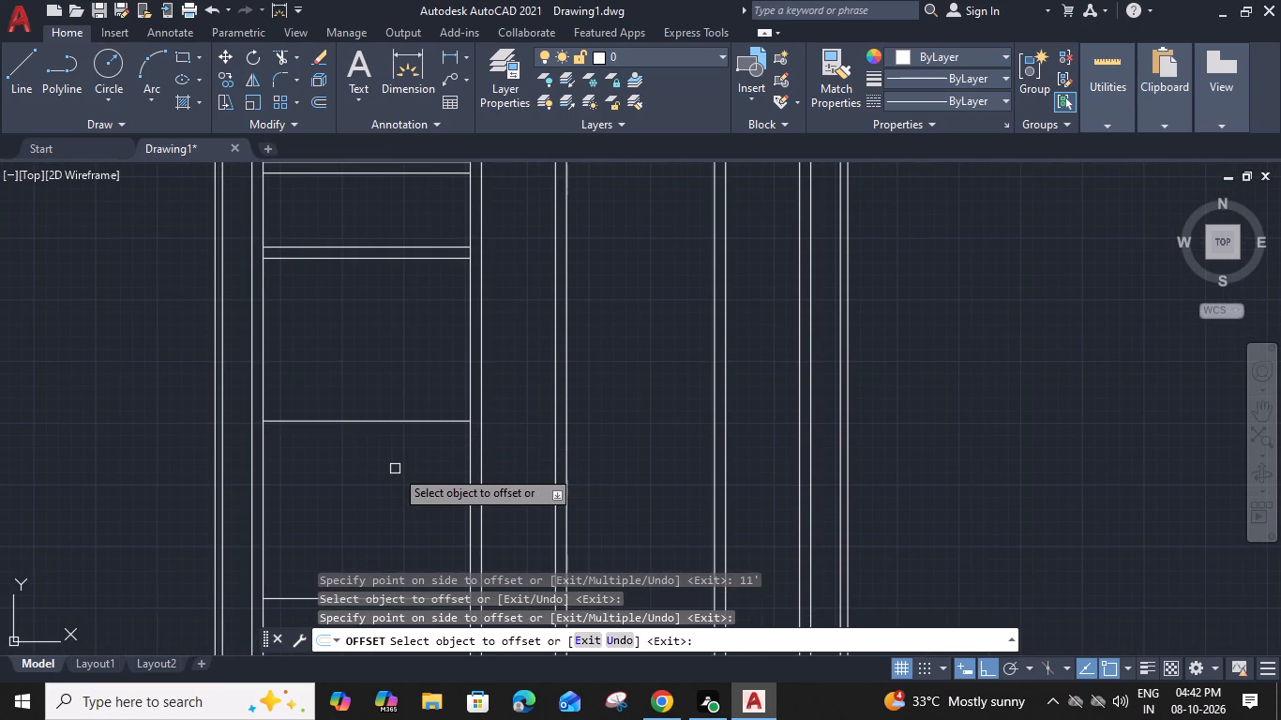
# Offset the line 11' below the left bay's second cross wall 9" downward to form a third cross wall.
pyautogui.click(396, 422)
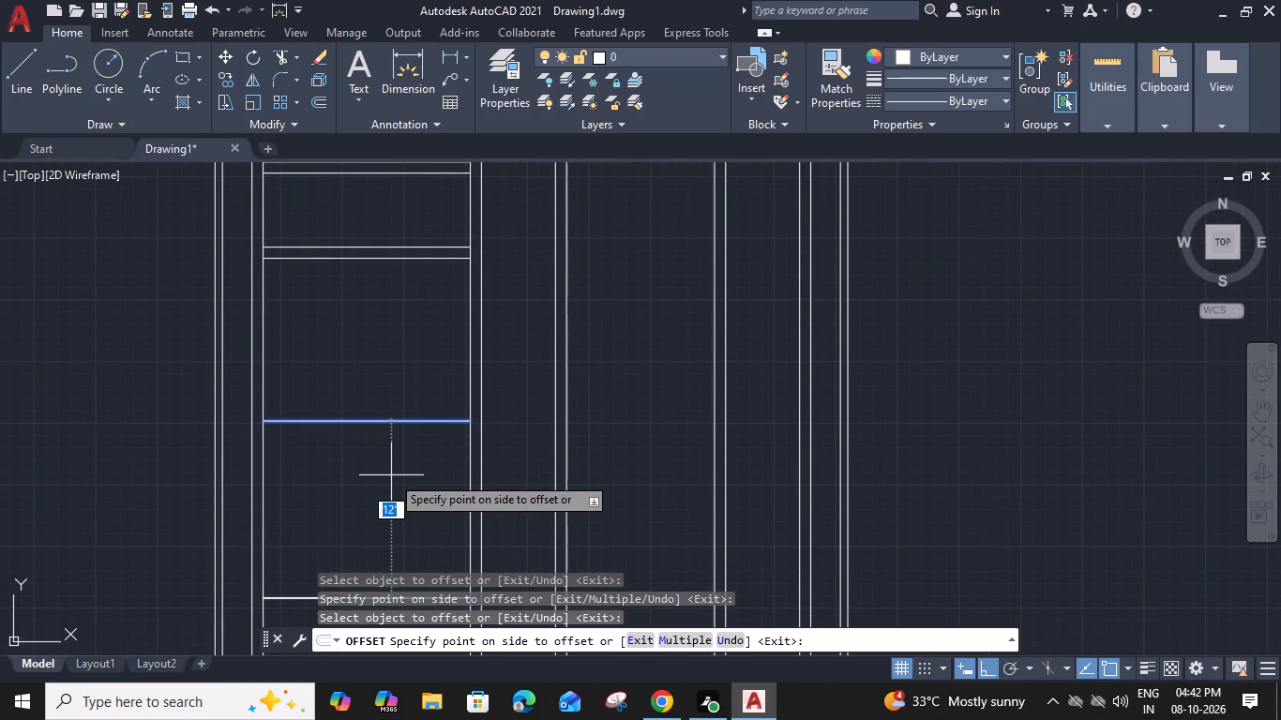
pyautogui.press('9')
pyautogui.hotkey('shift', '"')
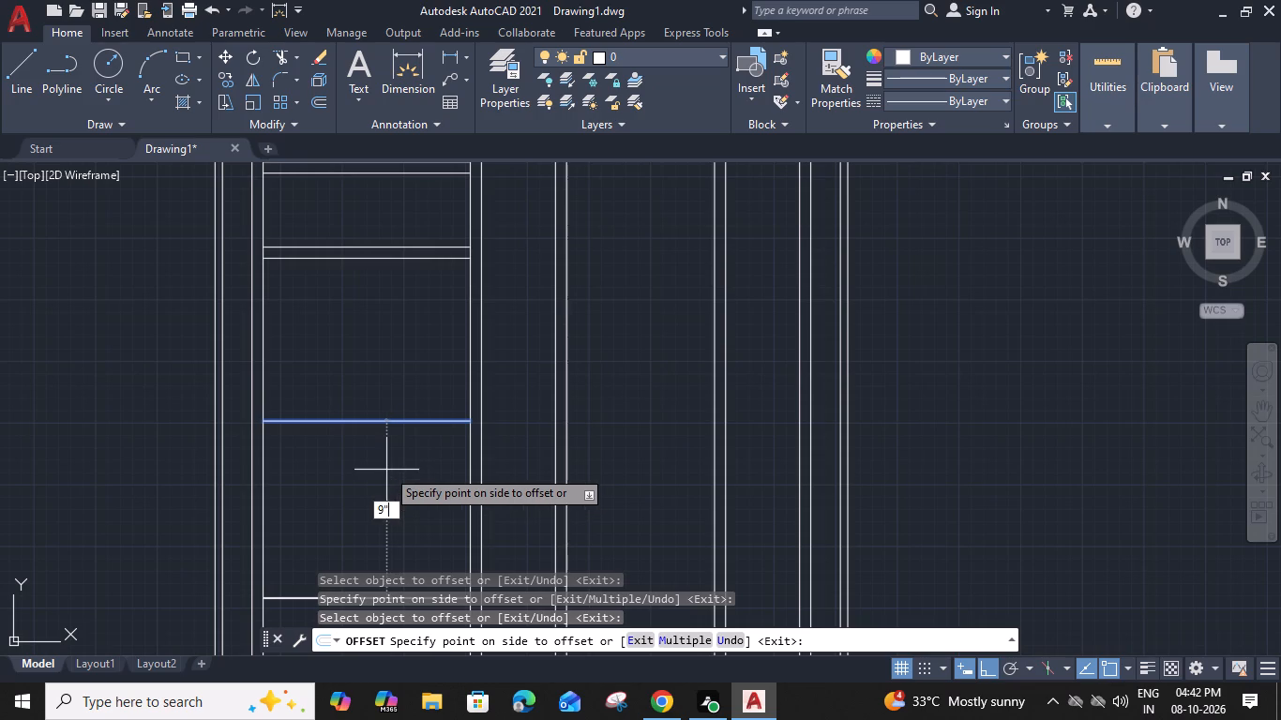
pyautogui.press('Return')
pyautogui.press('Escape')
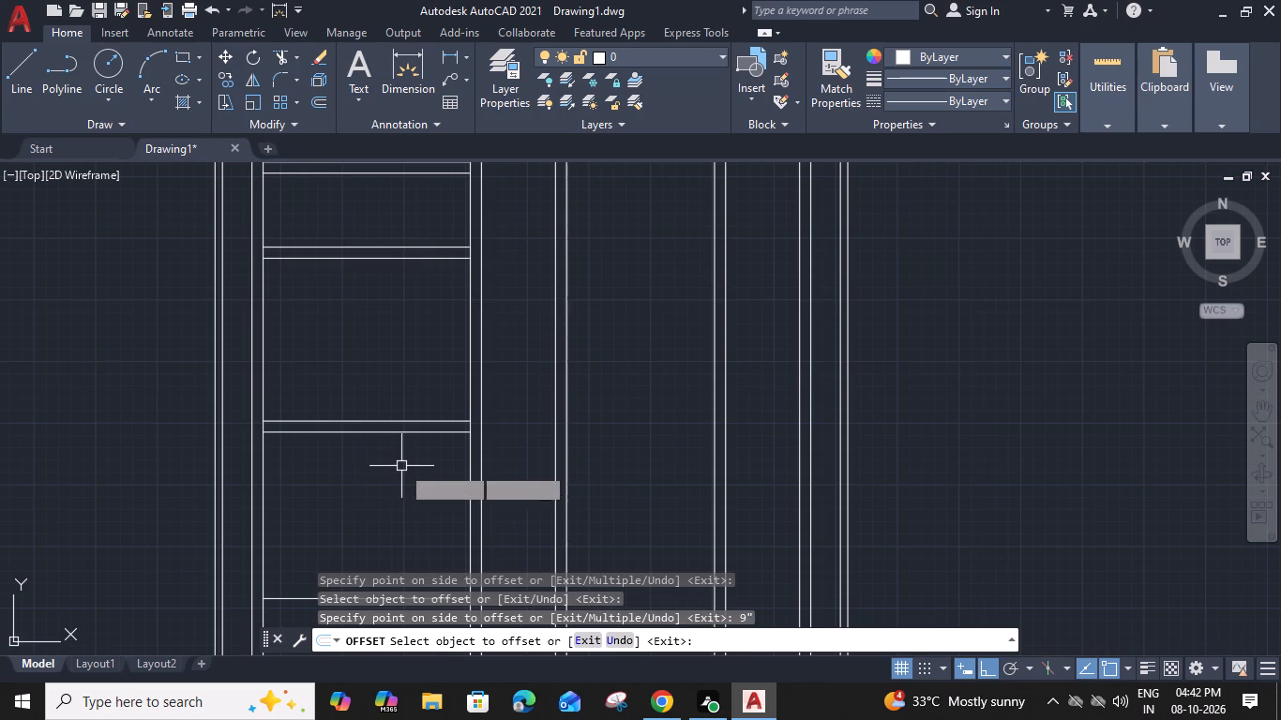
# Extend the lower line of the left bay's third cross wall rightward to the outer face of the far-right 9" wall.
pyautogui.write('ex')
pyautogui.press('space')
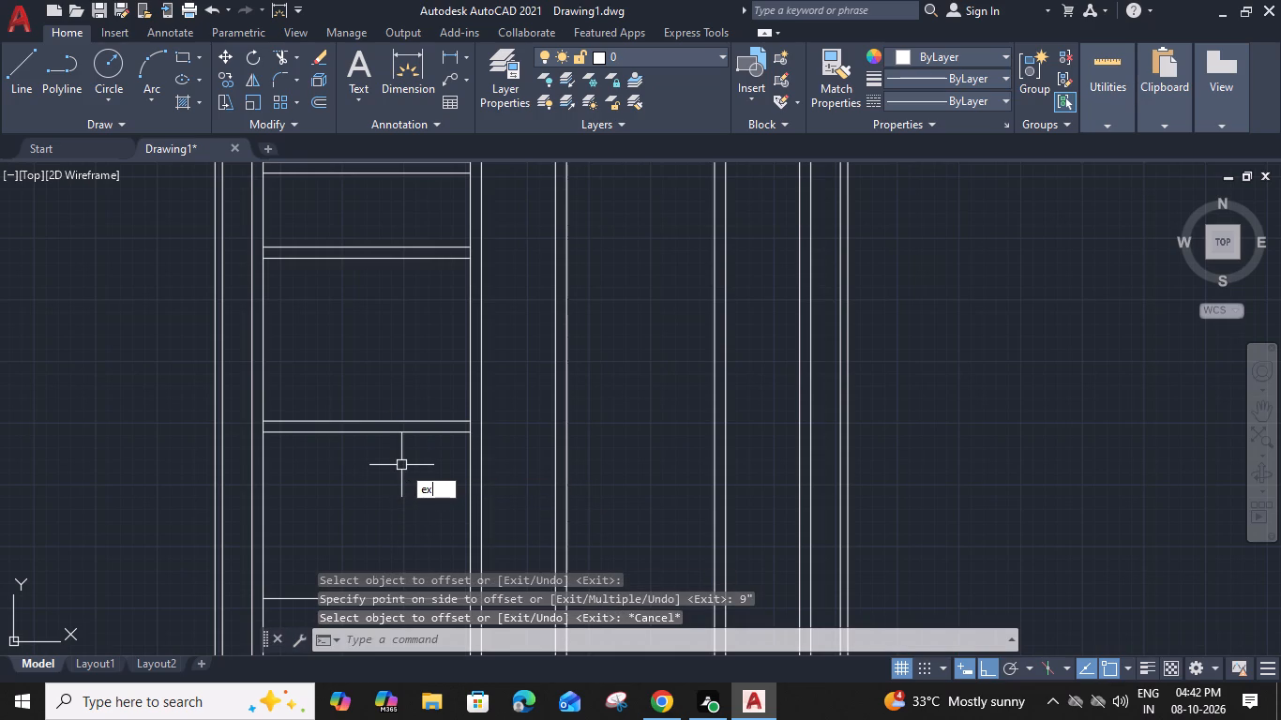
pyautogui.click(402, 433)
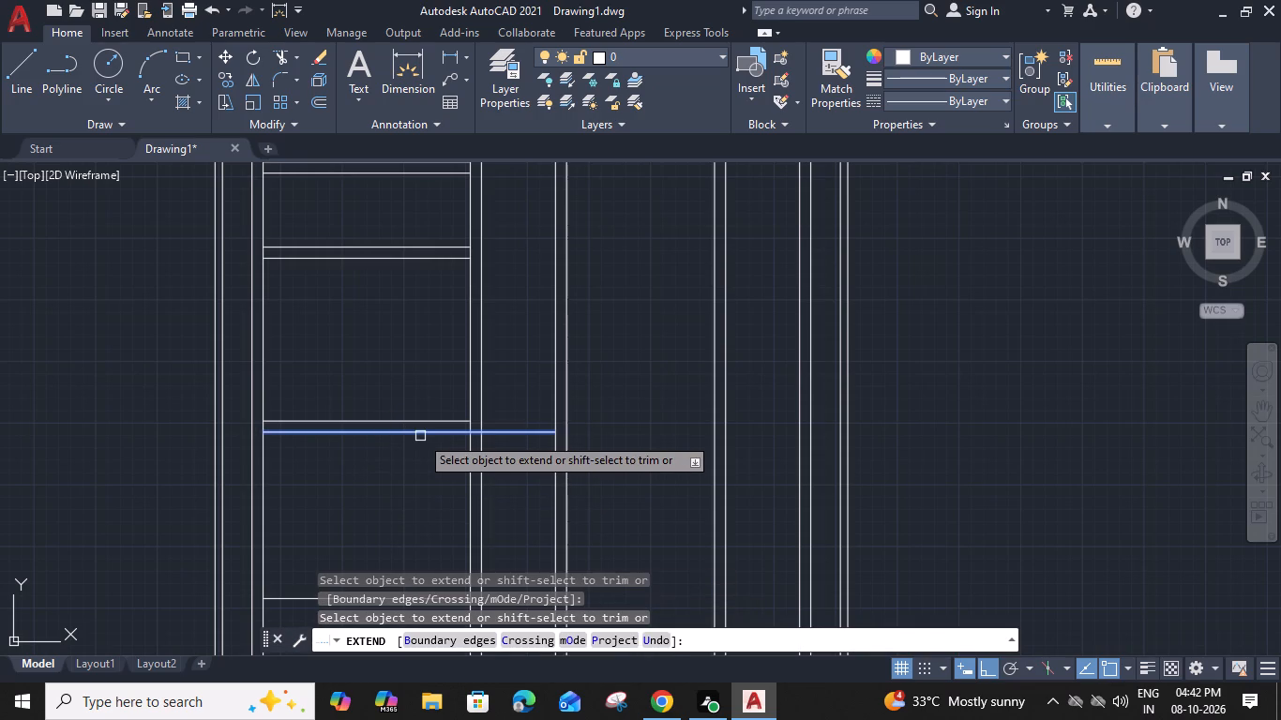
pyautogui.click(421, 436)
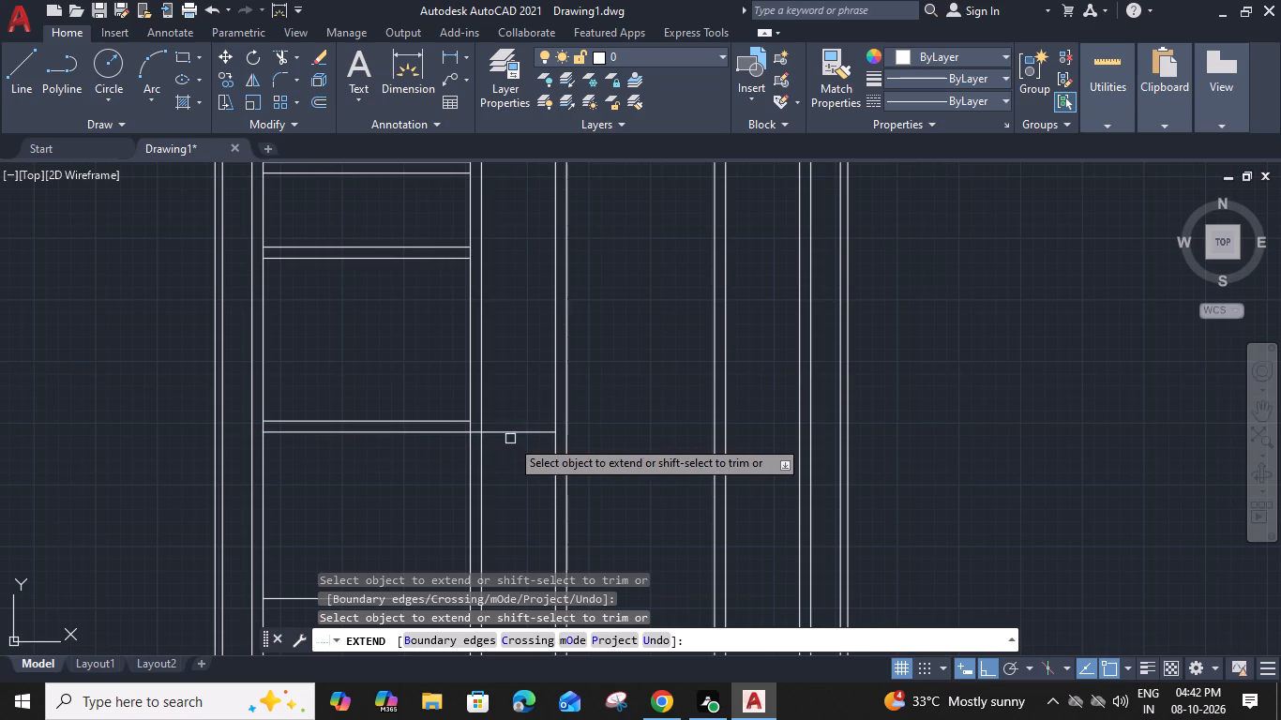
pyautogui.click(521, 434)
pyautogui.click(529, 431)
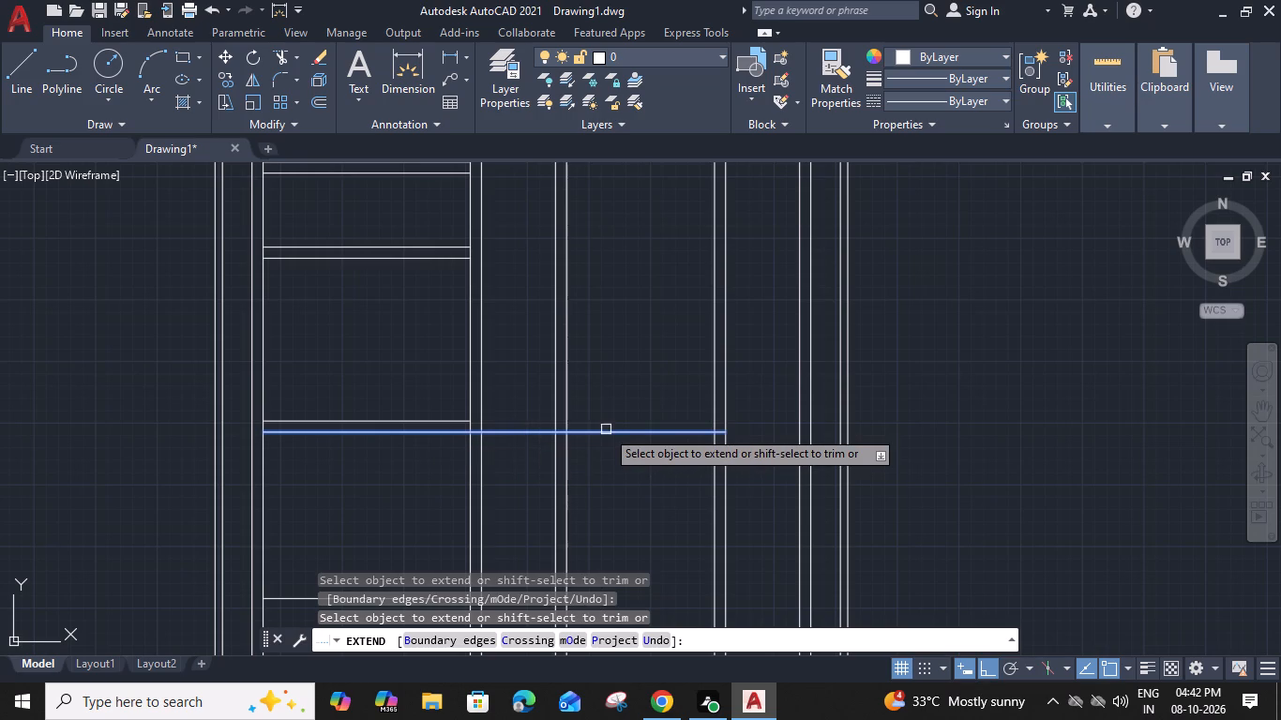
pyautogui.click(611, 433)
pyautogui.click(647, 434)
pyautogui.click(663, 432)
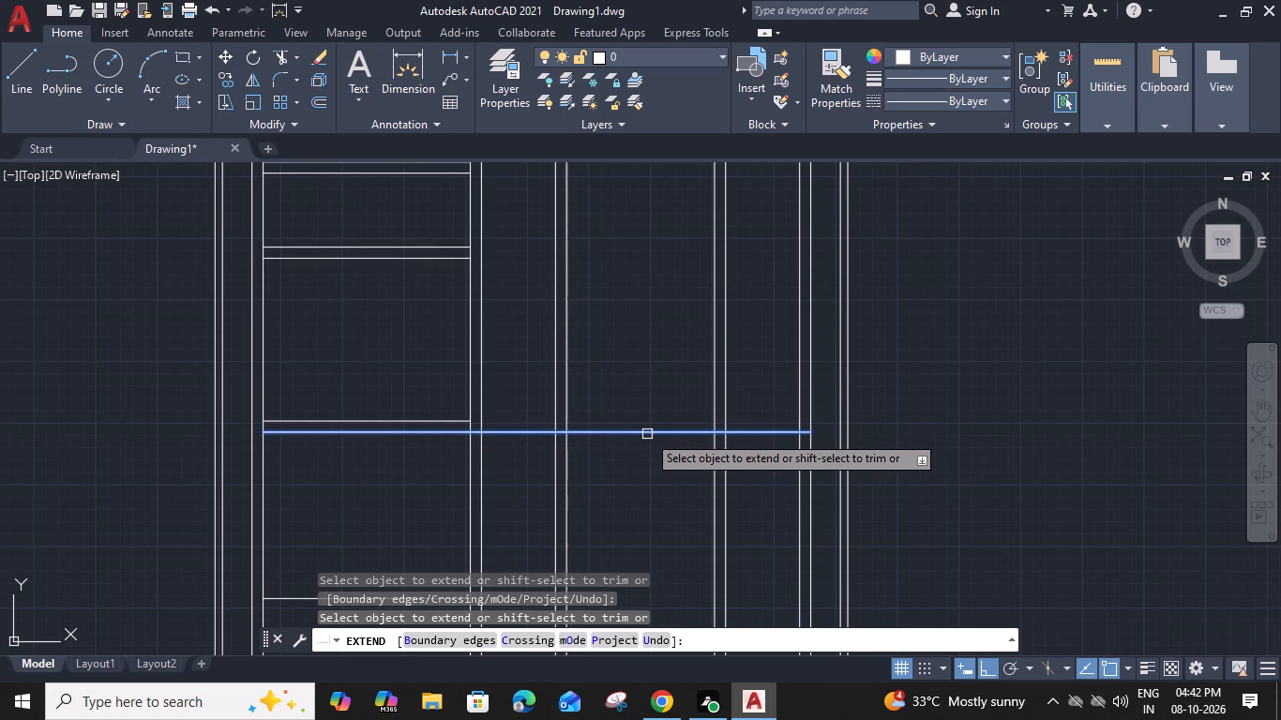
# Extend the upper line of the third cross wall rightward to the inner face of the far-right 9" wall.
pyautogui.click(381, 423)
pyautogui.click(400, 422)
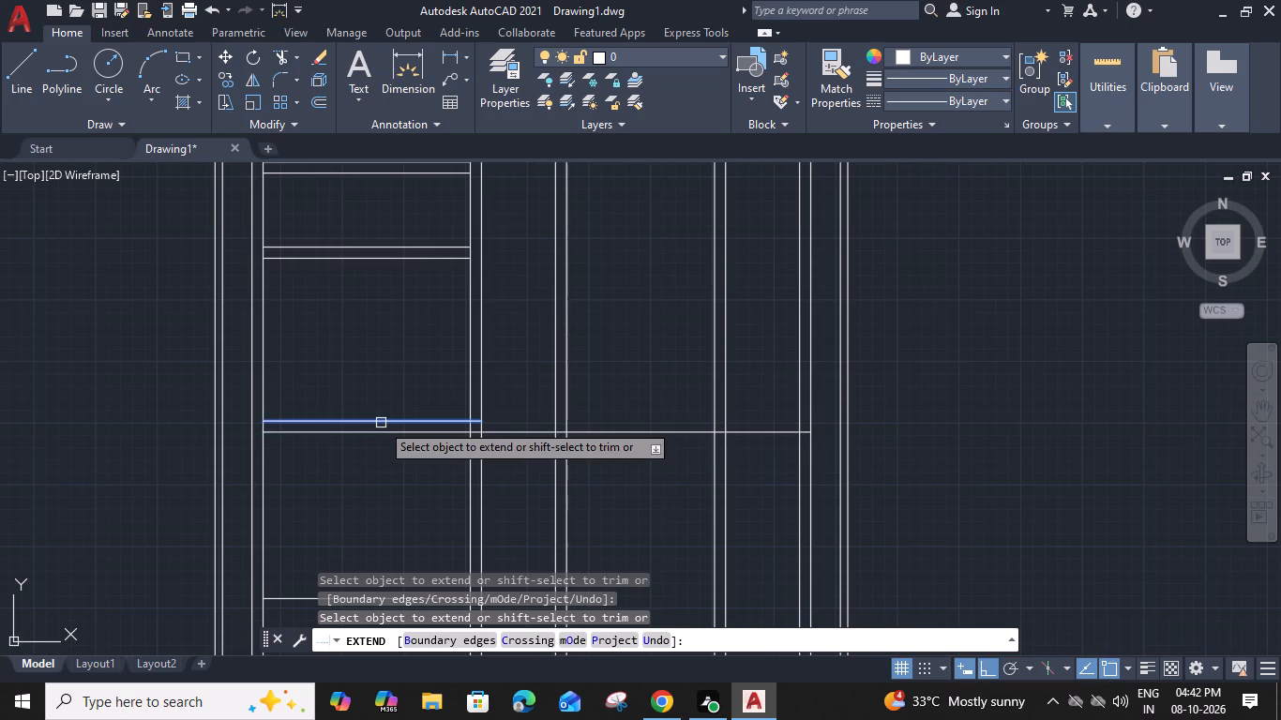
pyautogui.click(497, 425)
pyautogui.click(541, 422)
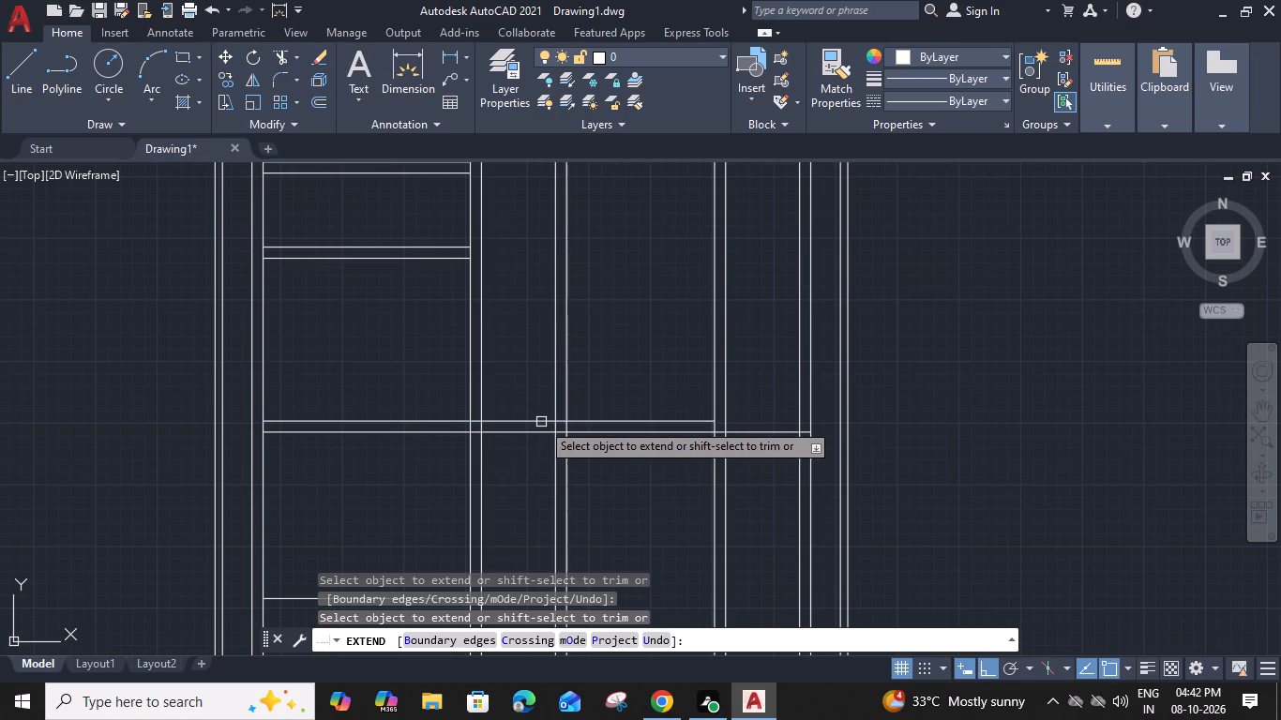
pyautogui.click(607, 421)
pyautogui.click(641, 421)
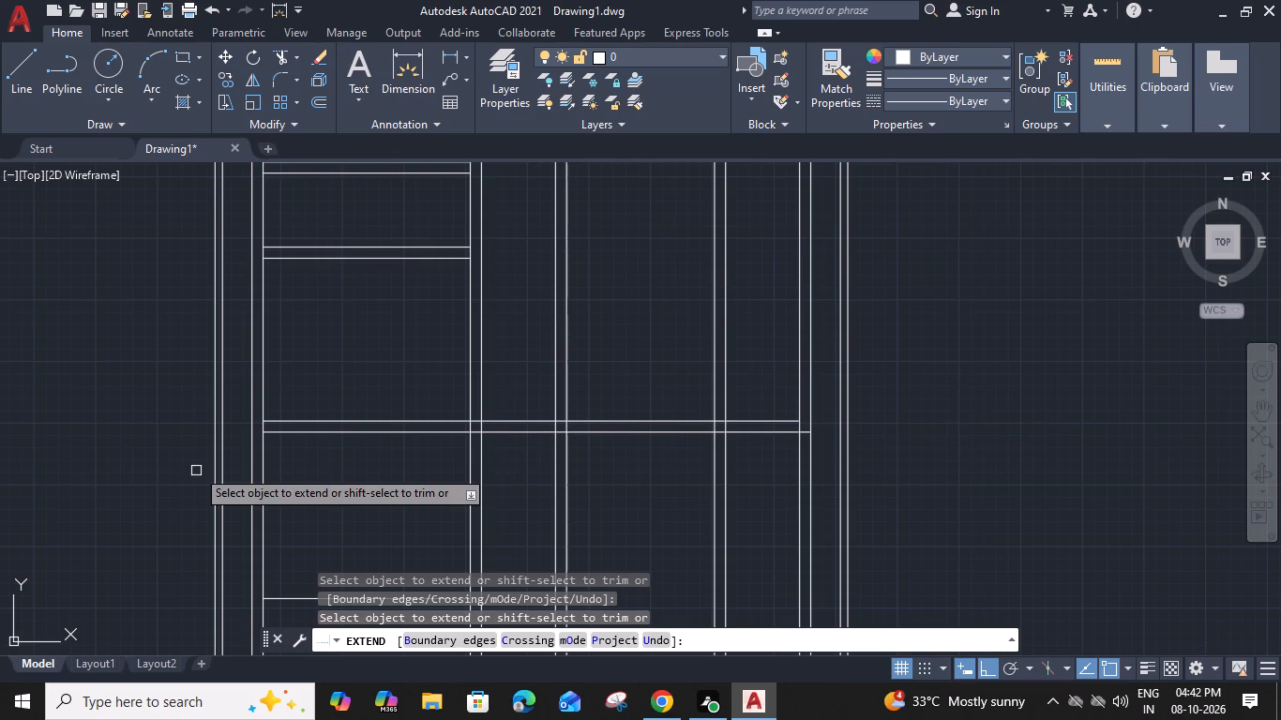
# Extend the third cross wall's lower line leftward to the outer face of the far-left 9" wall.
pyautogui.click(288, 433)
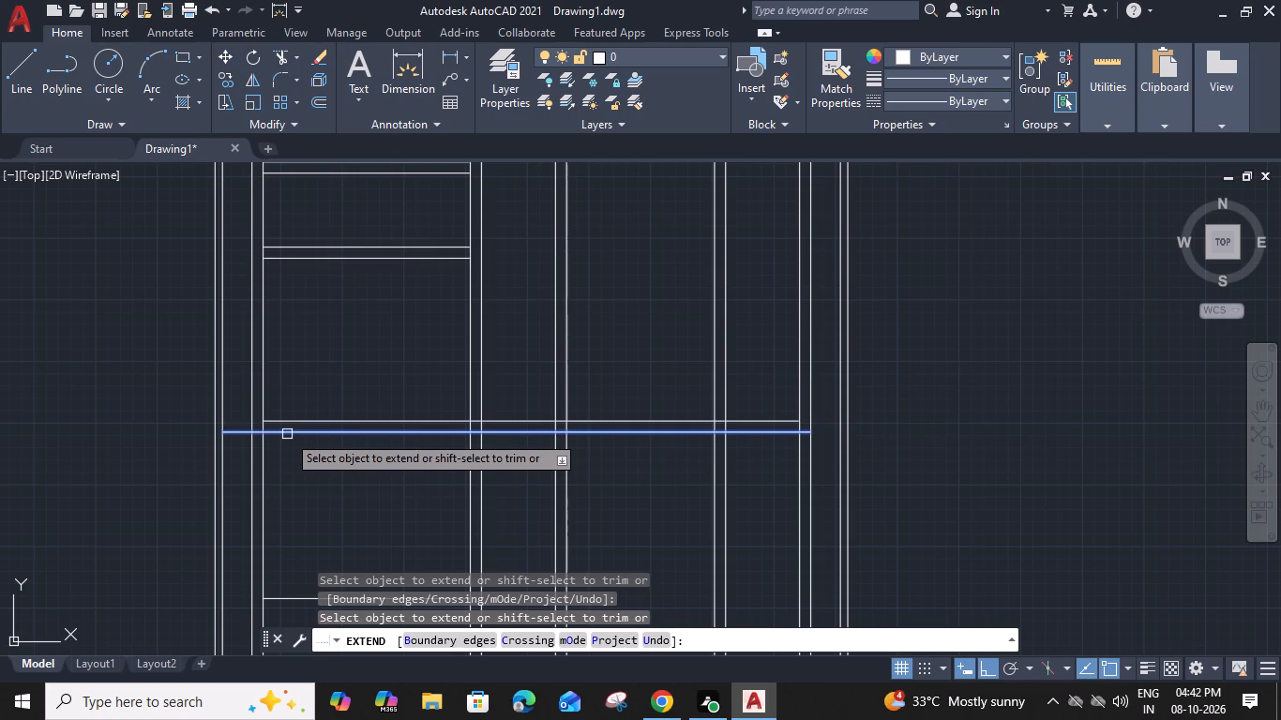
pyautogui.press('Escape')
# Trim all the vertical 9" wall lines below the extended cross wall, leaving the outer 6" walls untouched.
pyautogui.write('tr')
pyautogui.press('space')
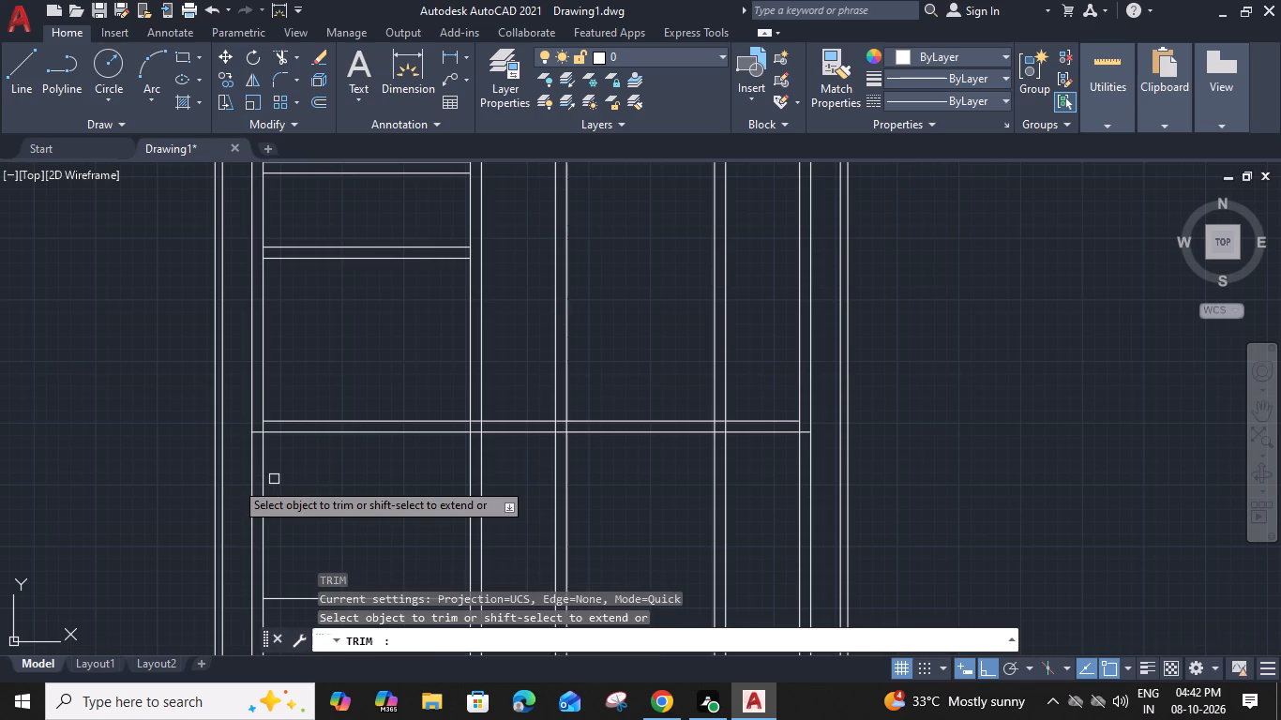
pyautogui.click(242, 479)
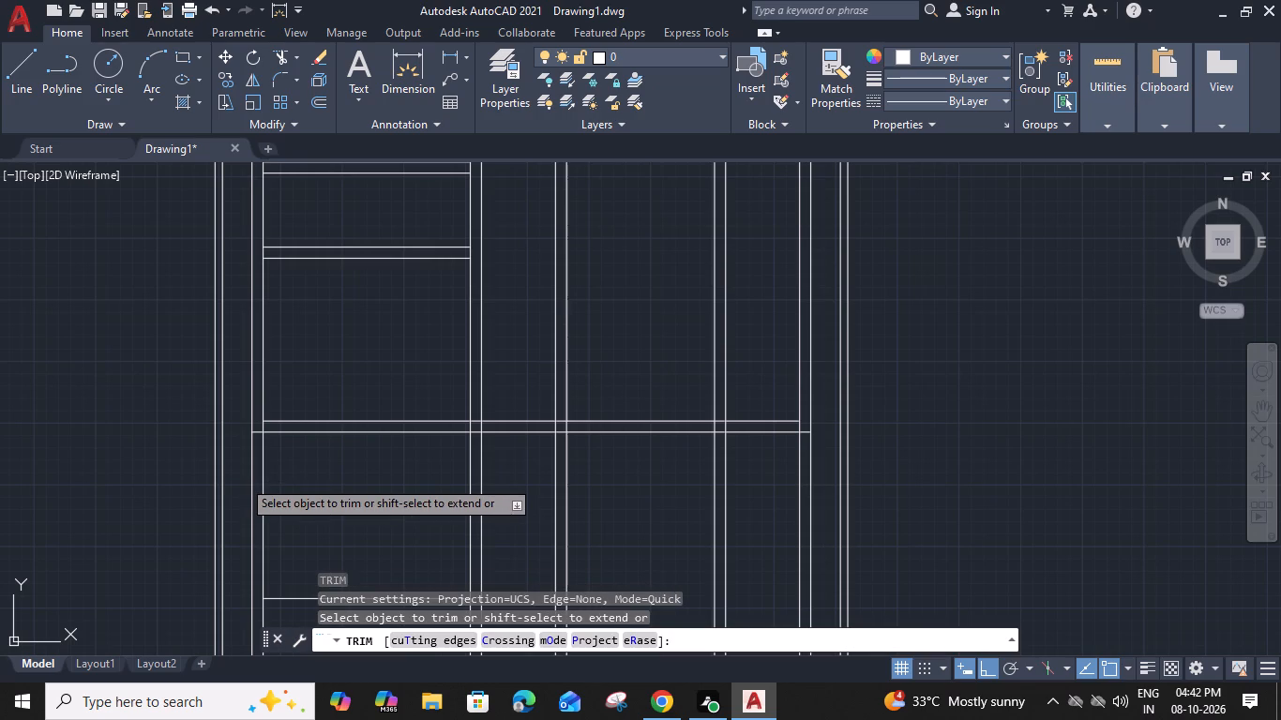
pyautogui.click(816, 482)
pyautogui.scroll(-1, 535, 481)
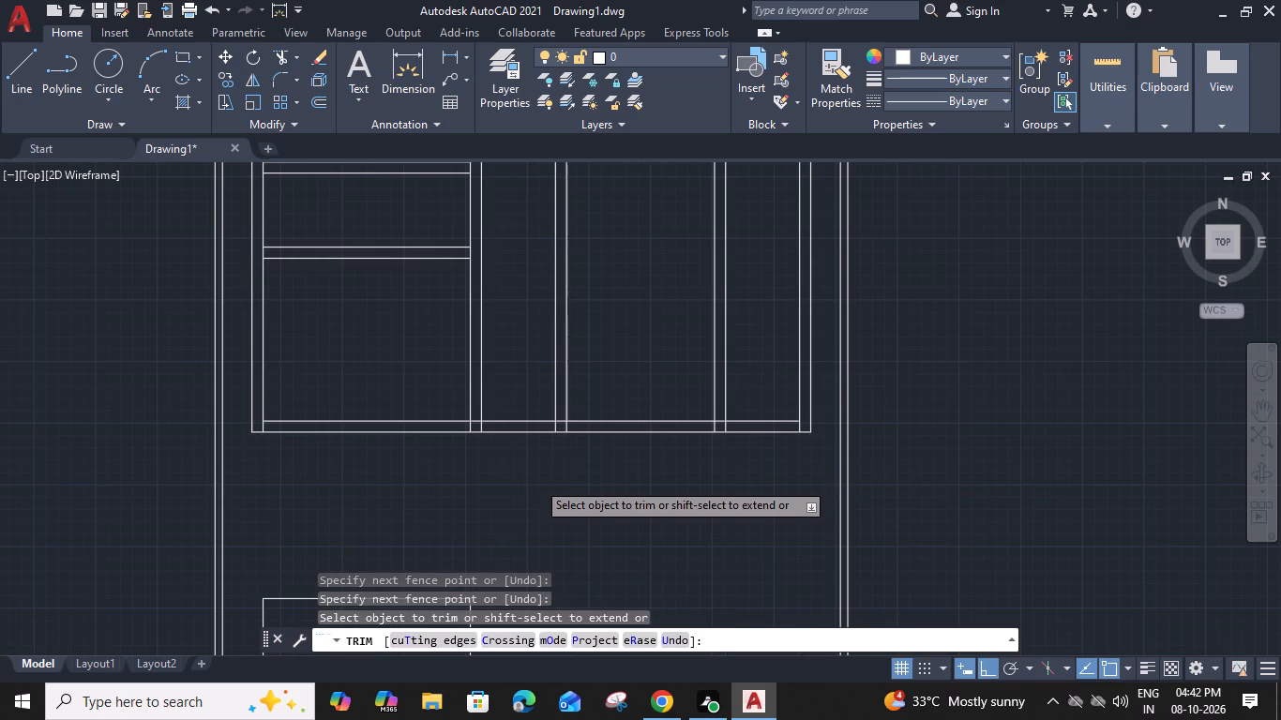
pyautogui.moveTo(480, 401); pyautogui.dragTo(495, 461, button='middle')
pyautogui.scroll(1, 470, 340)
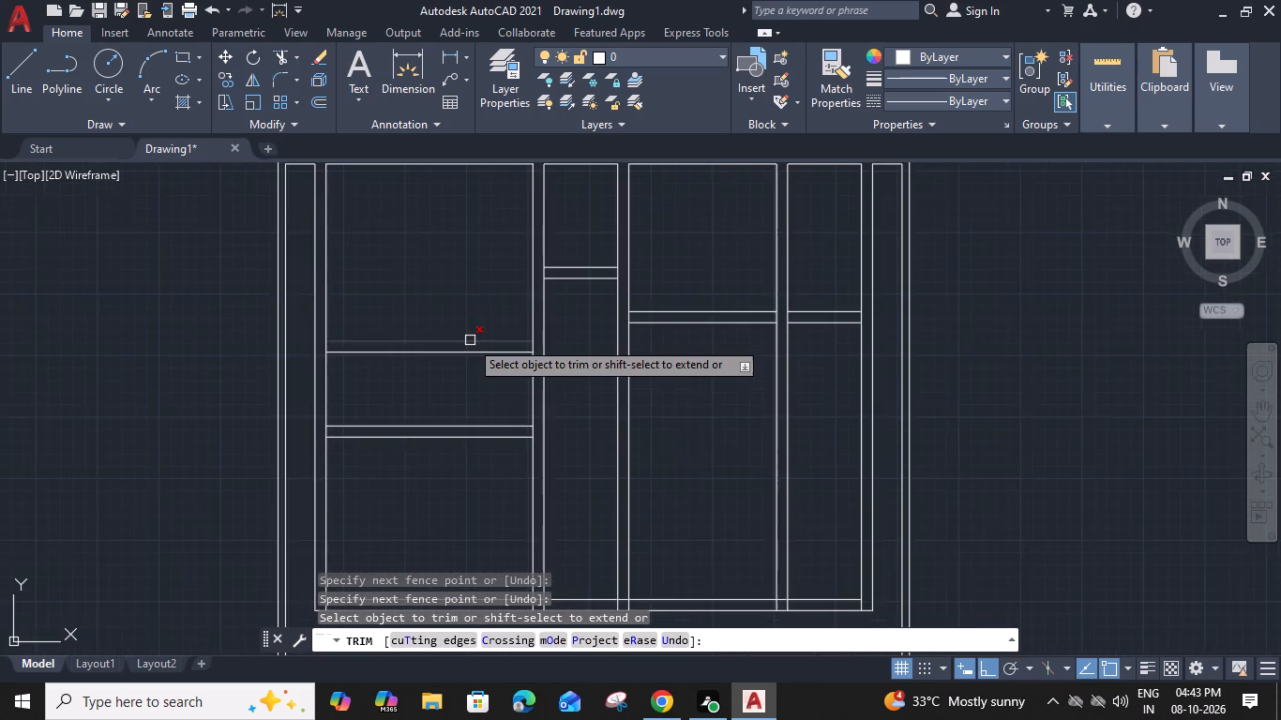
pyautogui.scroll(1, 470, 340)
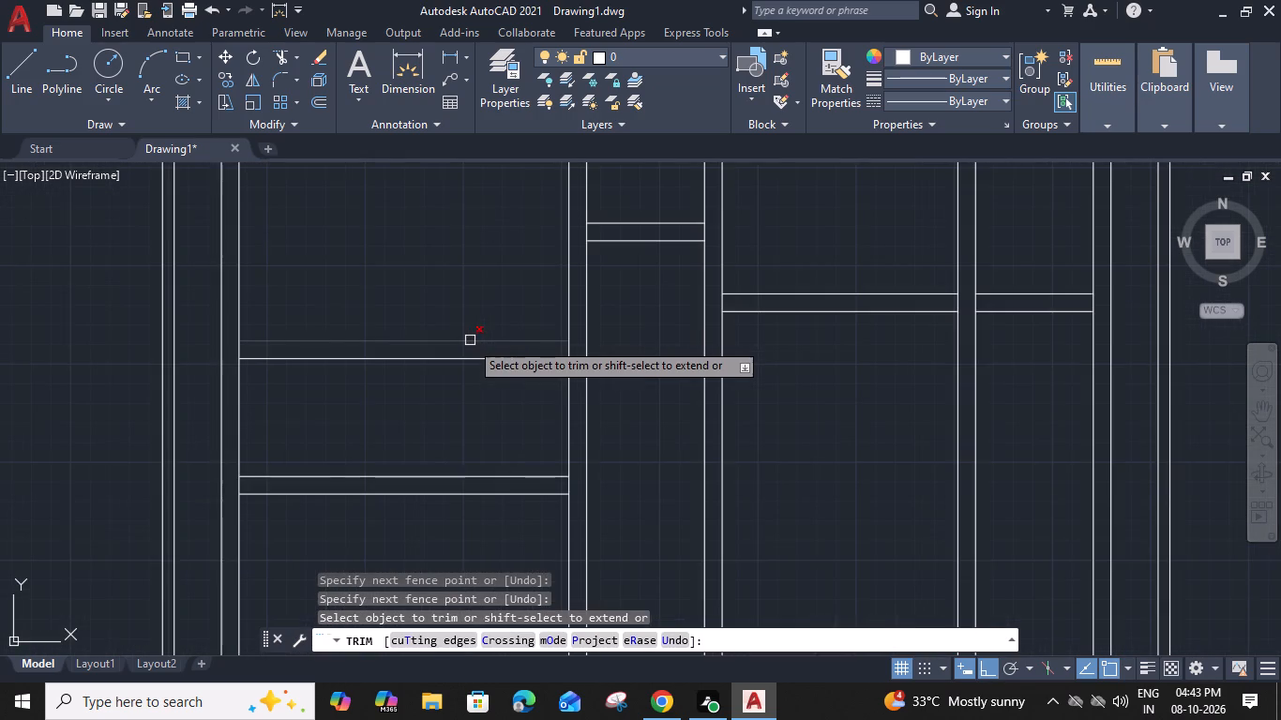
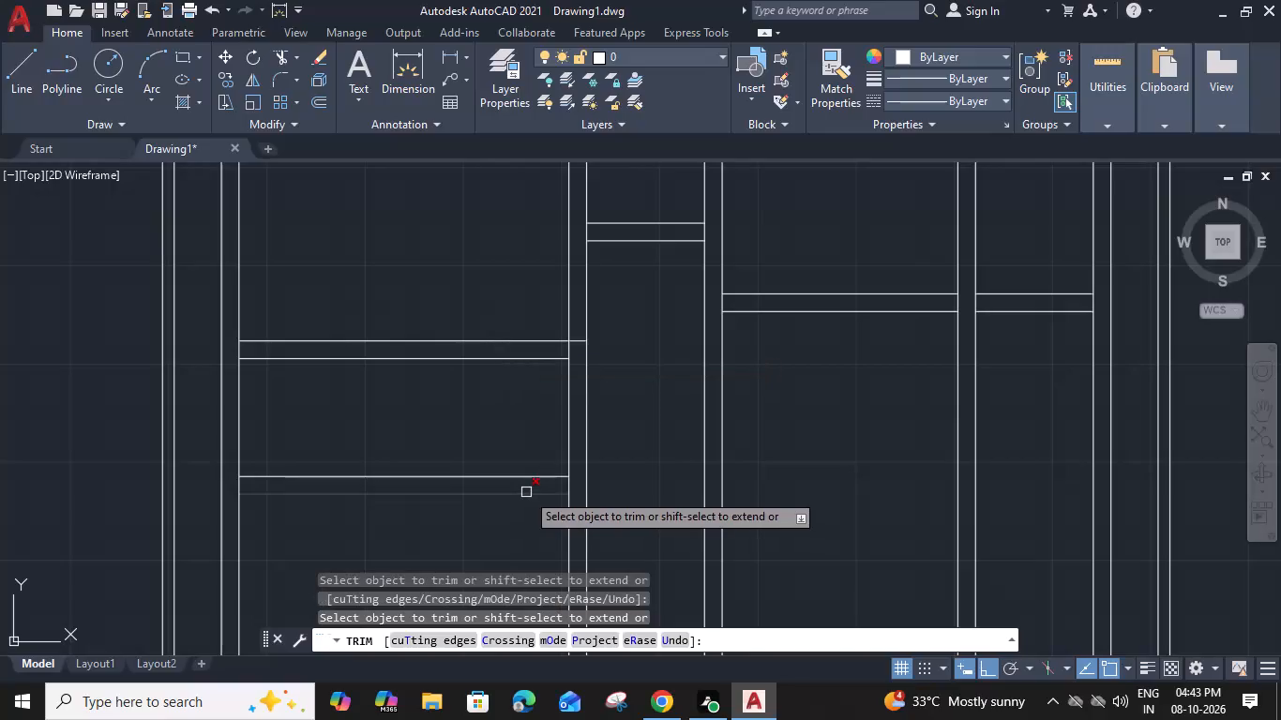
# Extend the lower line of the upper-left room's cross wall to the adjoining wall's right face and trim that wall's vertical lines below it.
pyautogui.click(558, 387)
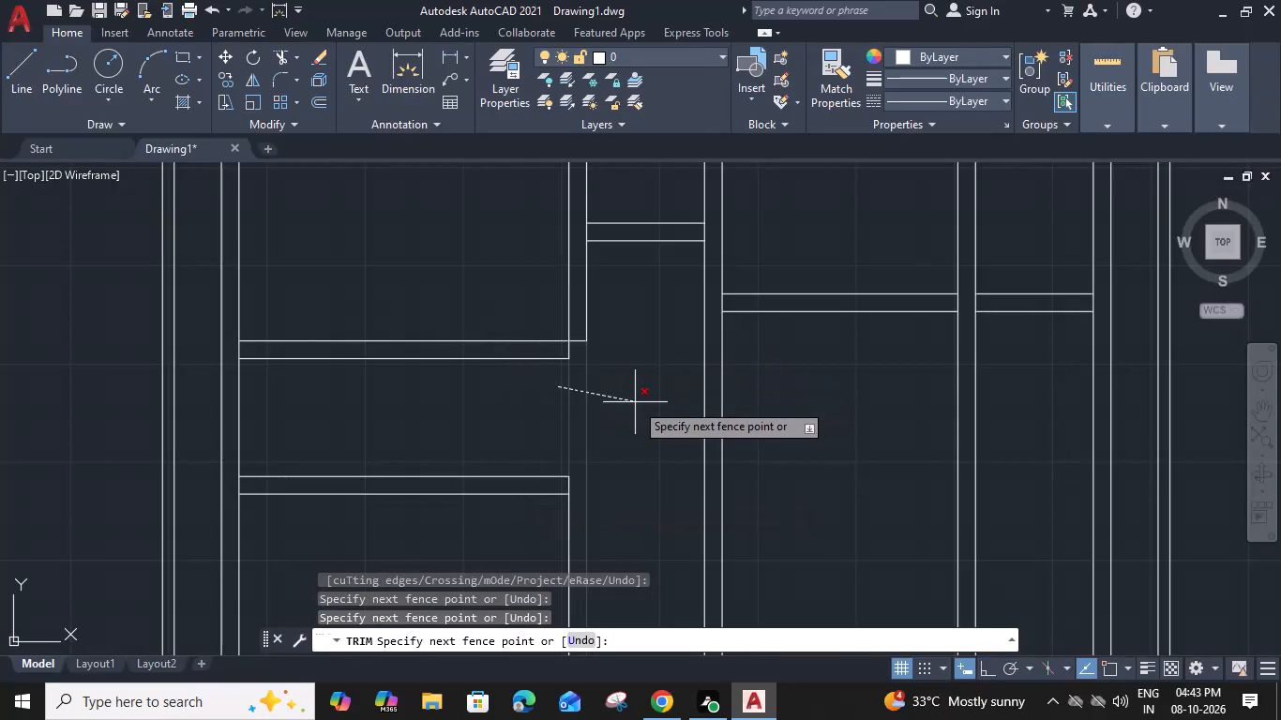
pyautogui.click(510, 383)
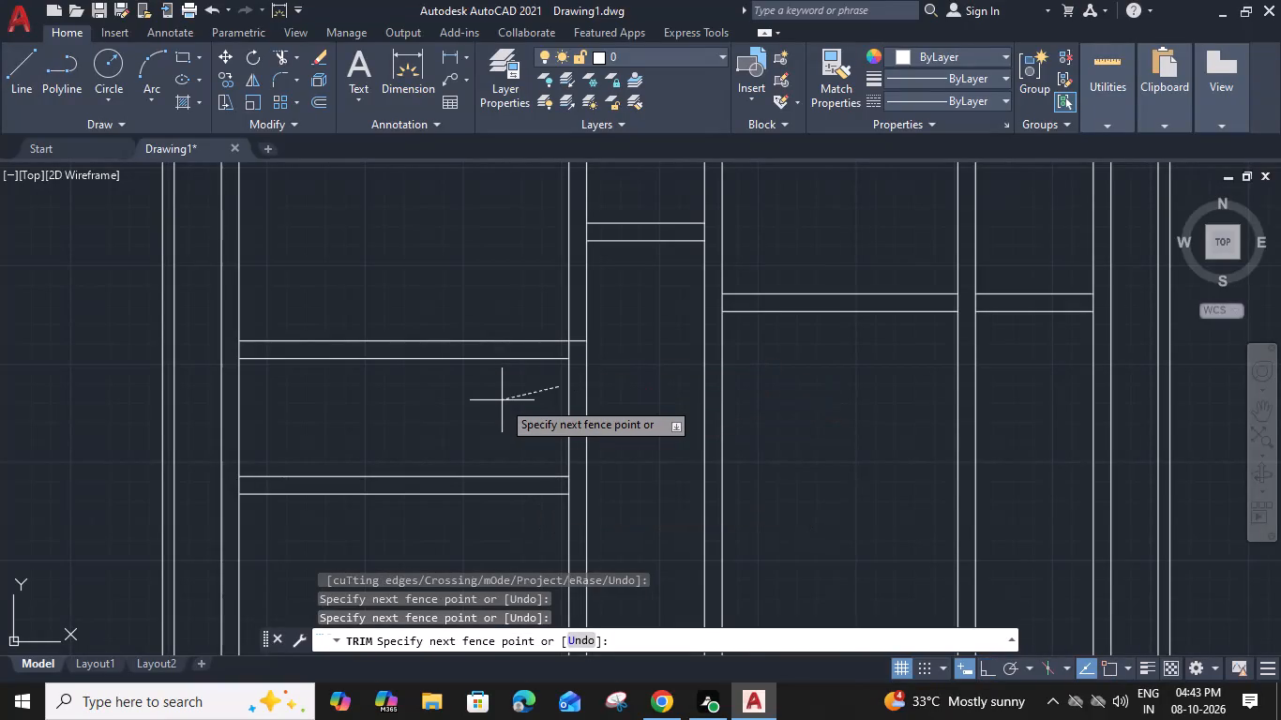
pyautogui.keyDown('shift'); pyautogui.click(520, 361); pyautogui.keyUp('shift')
pyautogui.click(528, 382)
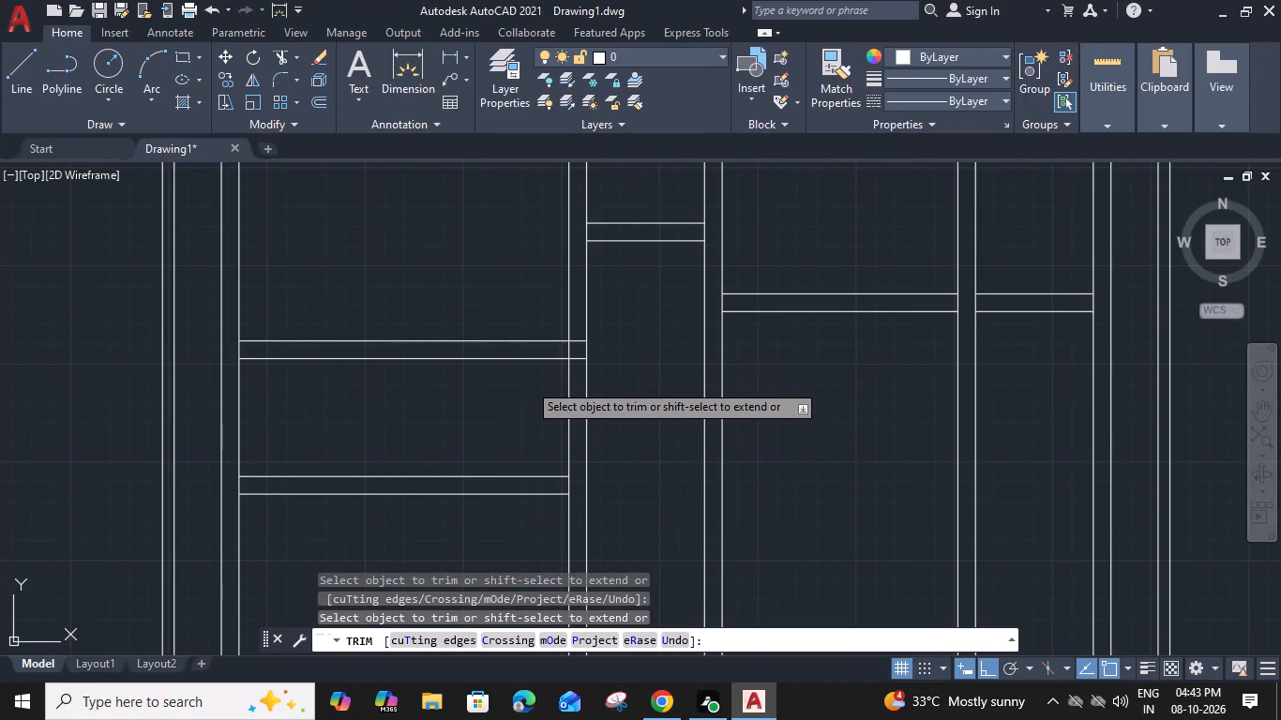
pyautogui.click(628, 422)
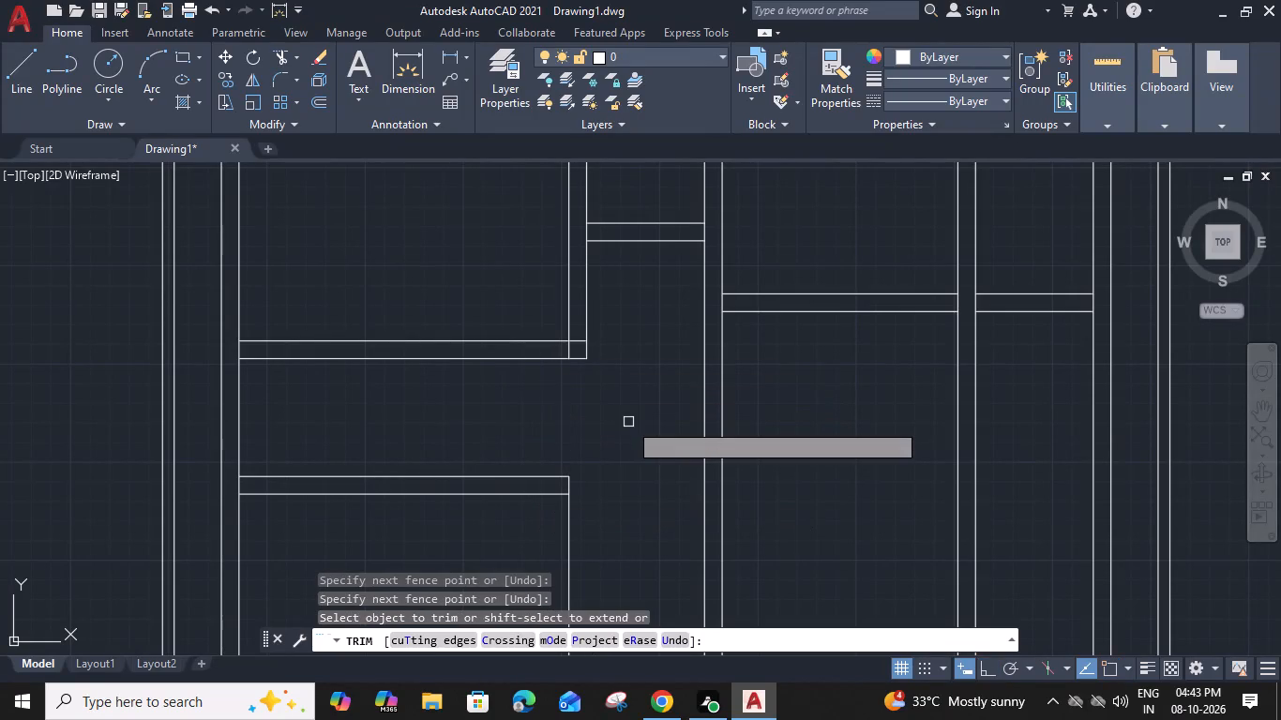
# Extend the third room's lower cross-wall line to the dividing wall's left face and trim that wall's vertical lines below it.
pyautogui.scroll(-1, 595, 486)
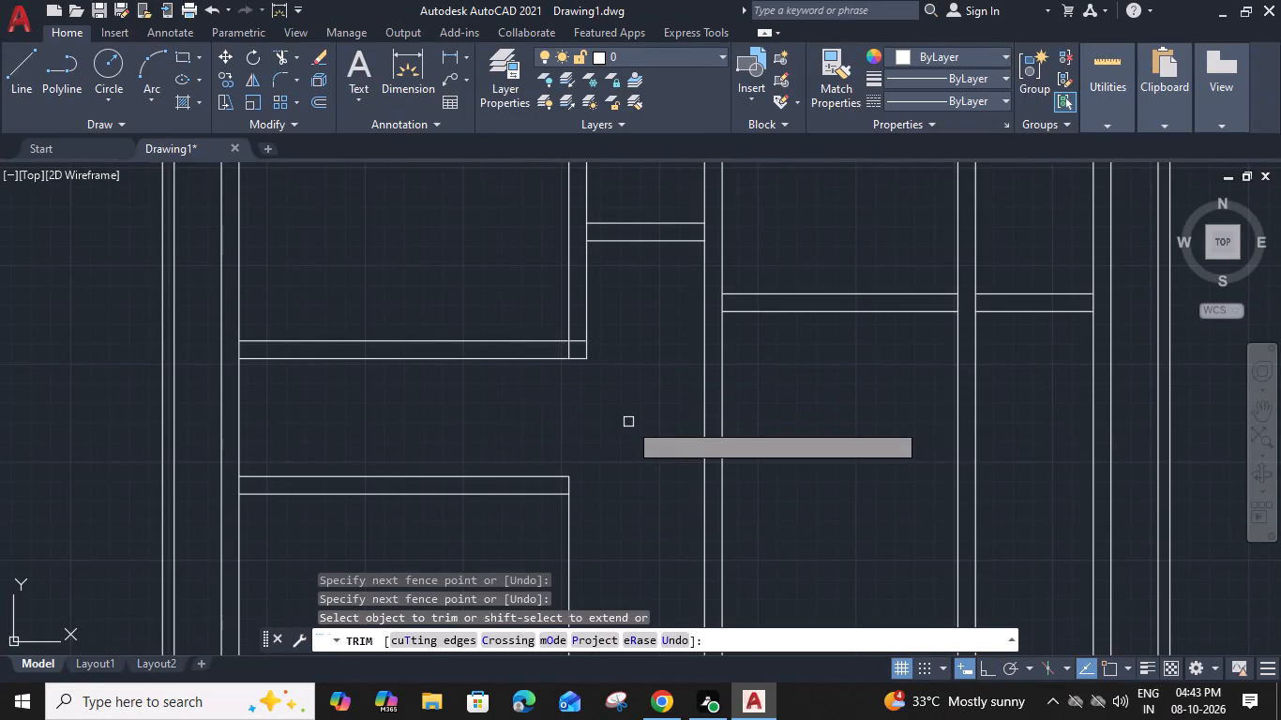
pyautogui.keyDown('shift'); pyautogui.click(698, 380); pyautogui.keyUp('shift')
pyautogui.click(704, 409)
pyautogui.click(642, 433)
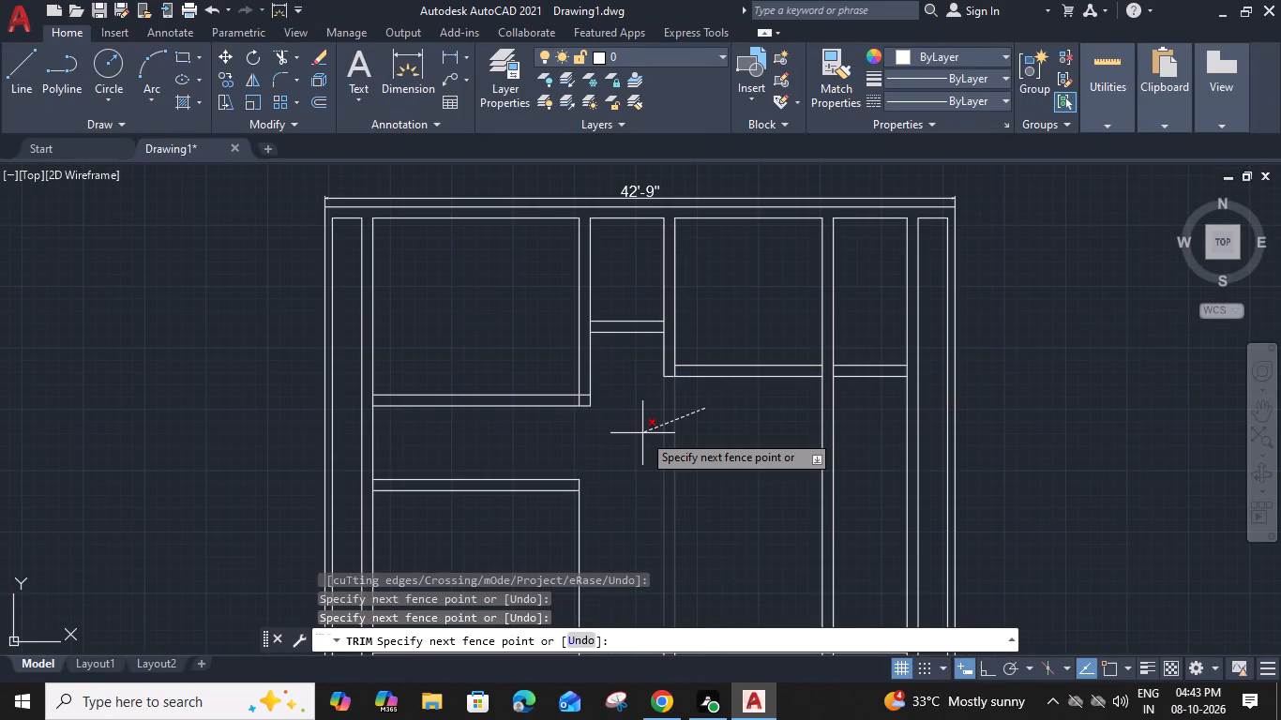
# Extend the fourth room's lower cross-wall line to the third room's line and the far-right wall's outer face, trimming the divider between these rooms below it.
pyautogui.keyDown('shift'); pyautogui.click(859, 379); pyautogui.keyUp('shift')
pyautogui.click(866, 412)
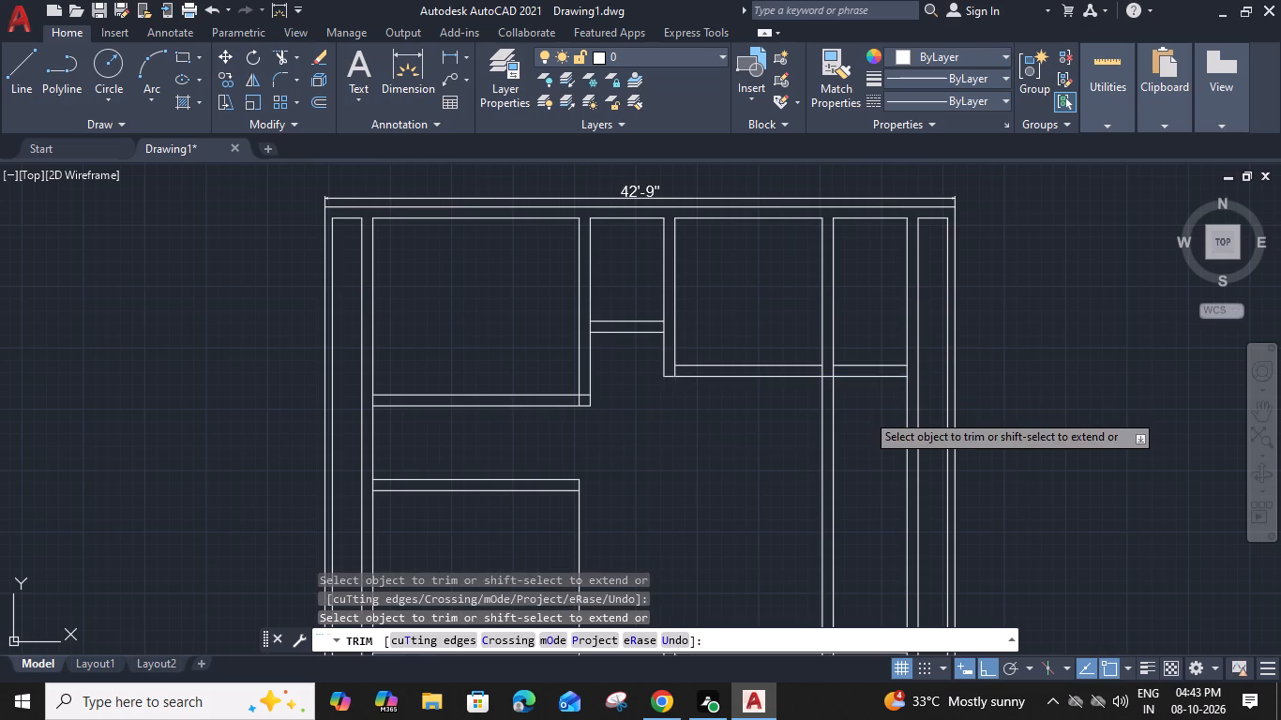
pyautogui.click(773, 442)
pyautogui.keyDown('shift'); pyautogui.click(882, 378); pyautogui.keyUp('shift')
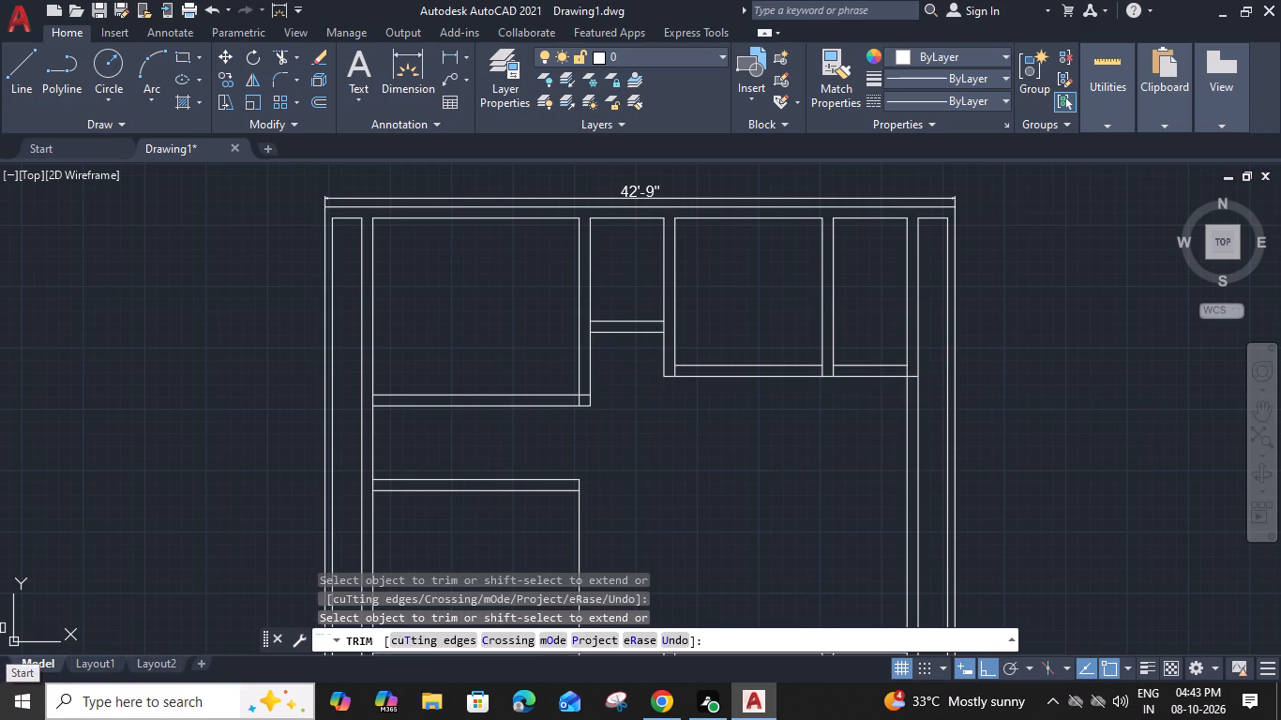
pyautogui.scroll(-2, 920, 469)
pyautogui.moveTo(857, 469); pyautogui.dragTo(770, 451, button='middle')
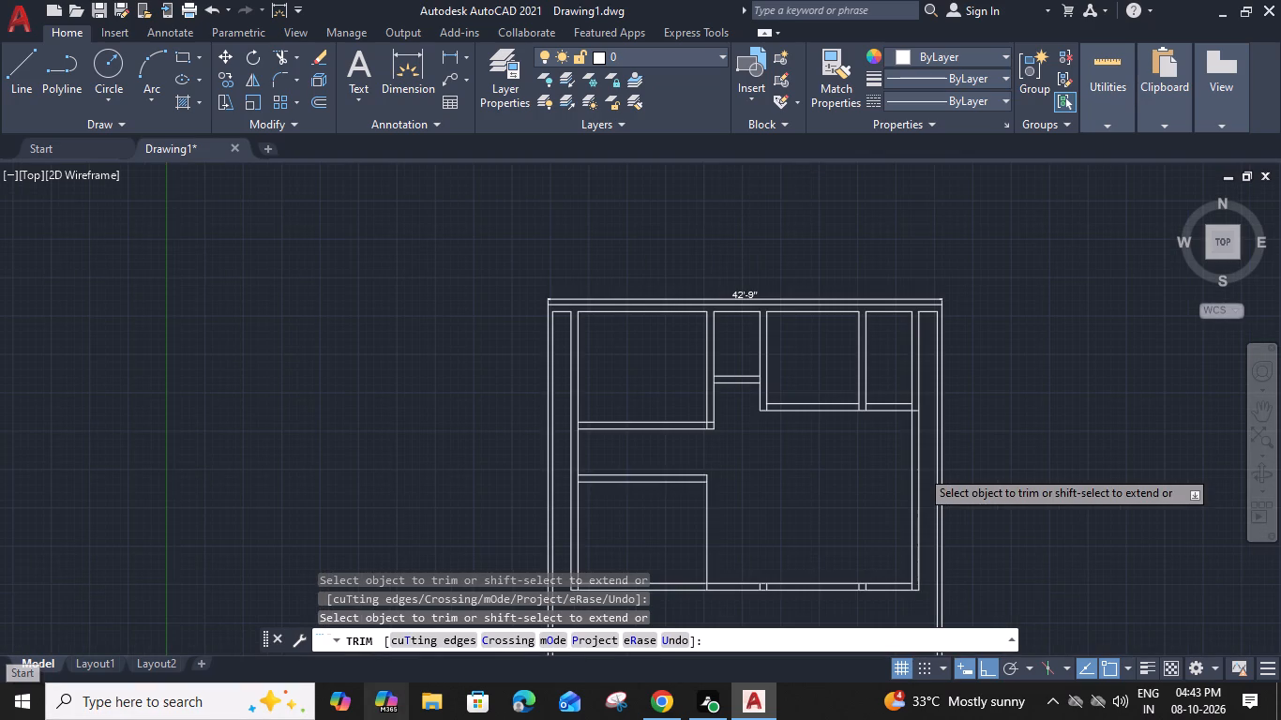
pyautogui.press('Escape')
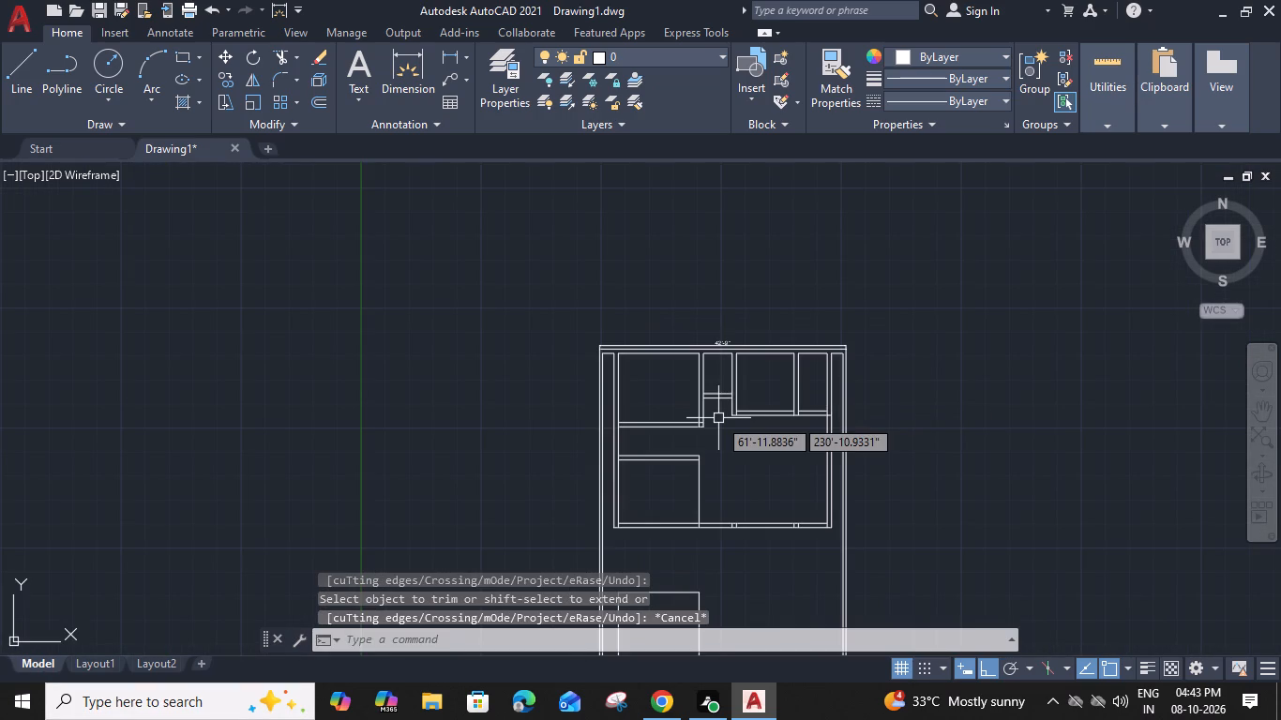
# Trim the wall-line segments at both ends of the small second room's cross wall to open its junctions.
pyautogui.scroll(2, 718, 416)
pyautogui.write('tr')
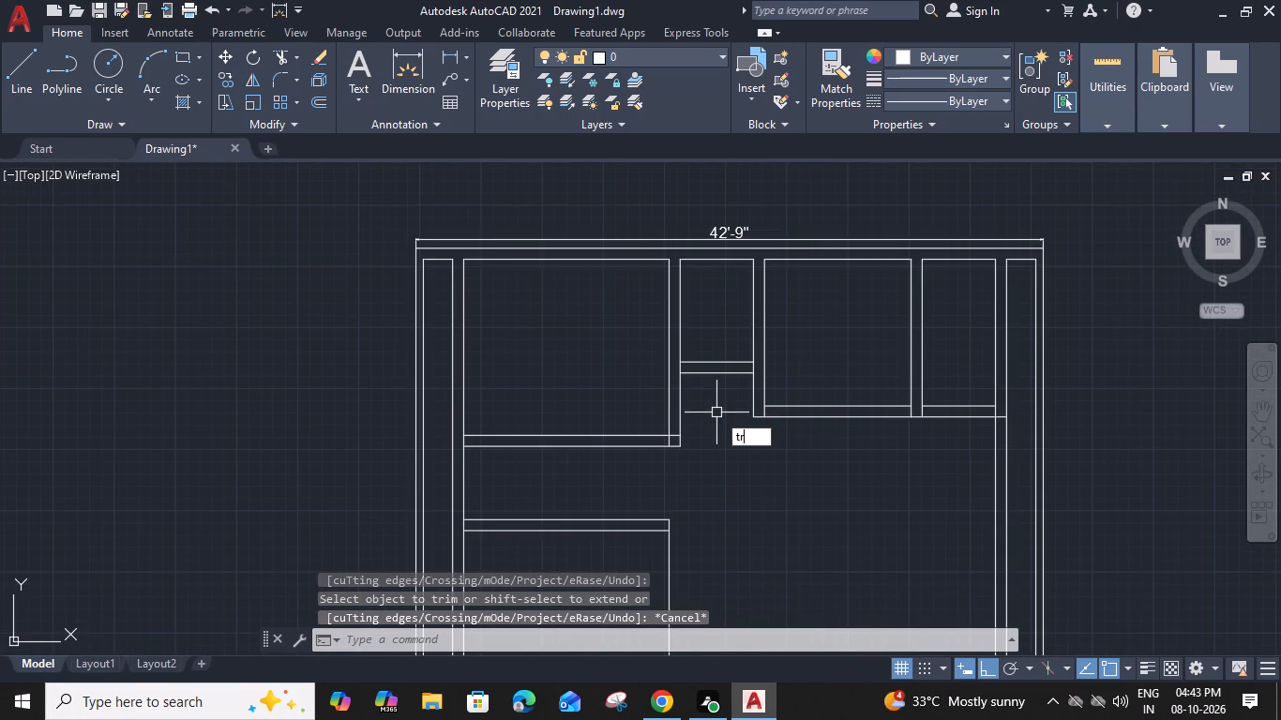
pyautogui.press('space')
pyautogui.scroll(2, 694, 358)
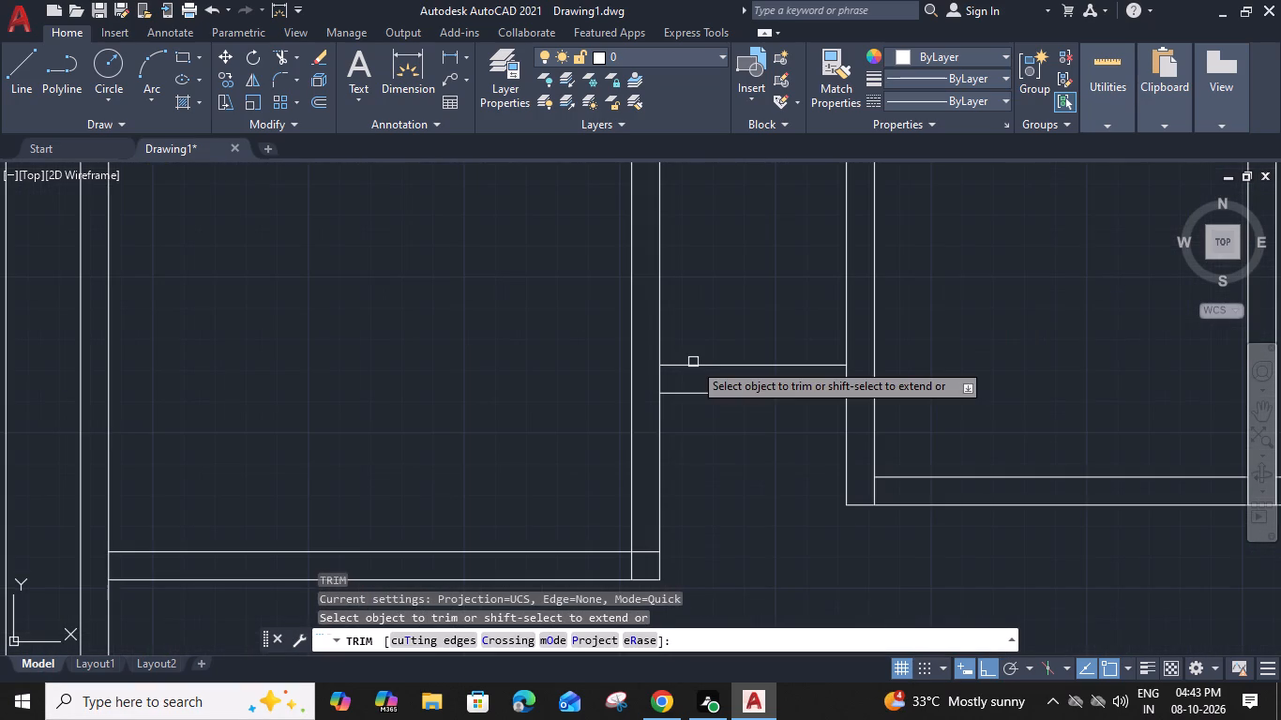
pyautogui.click(659, 379)
pyautogui.click(844, 377)
# Trim the overlapping lines at both ends of the upper-left room's cross wall to clean its junctions.
pyautogui.scroll(-2, 844, 377)
pyautogui.scroll(3, 753, 449)
pyautogui.click(778, 469)
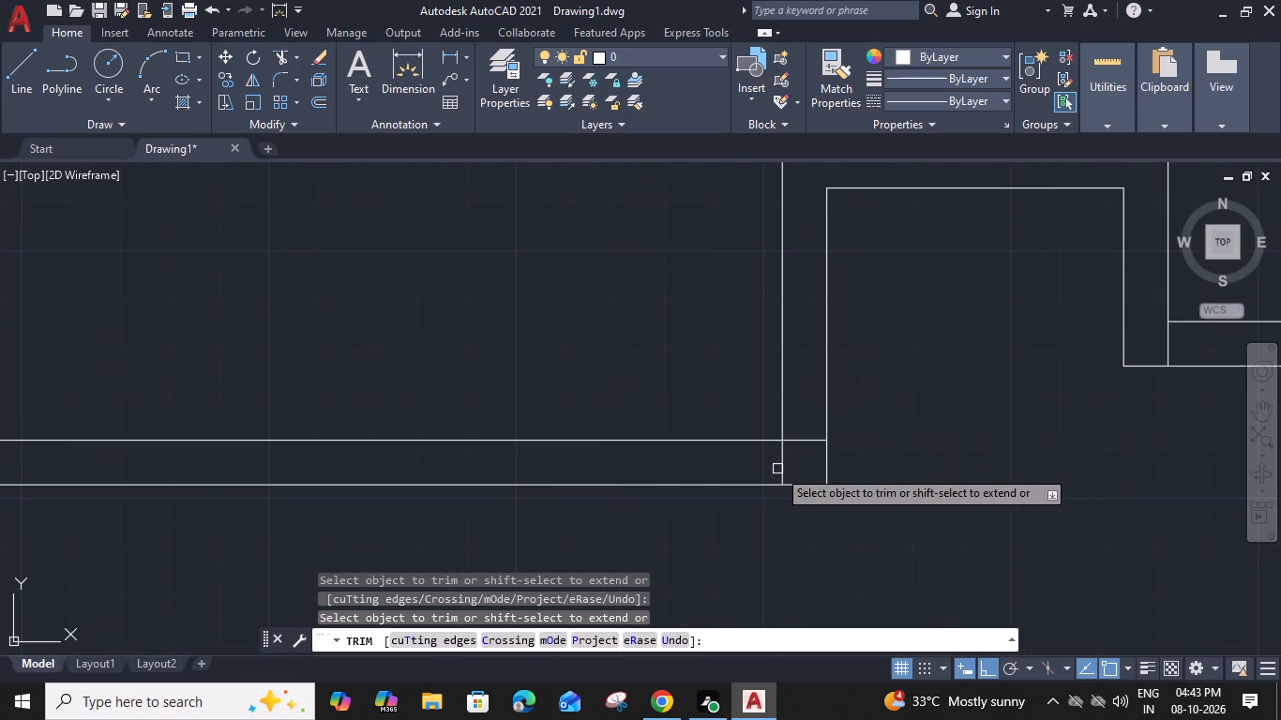
pyautogui.click(795, 442)
pyautogui.scroll(-3, 794, 443)
pyautogui.scroll(2, 581, 447)
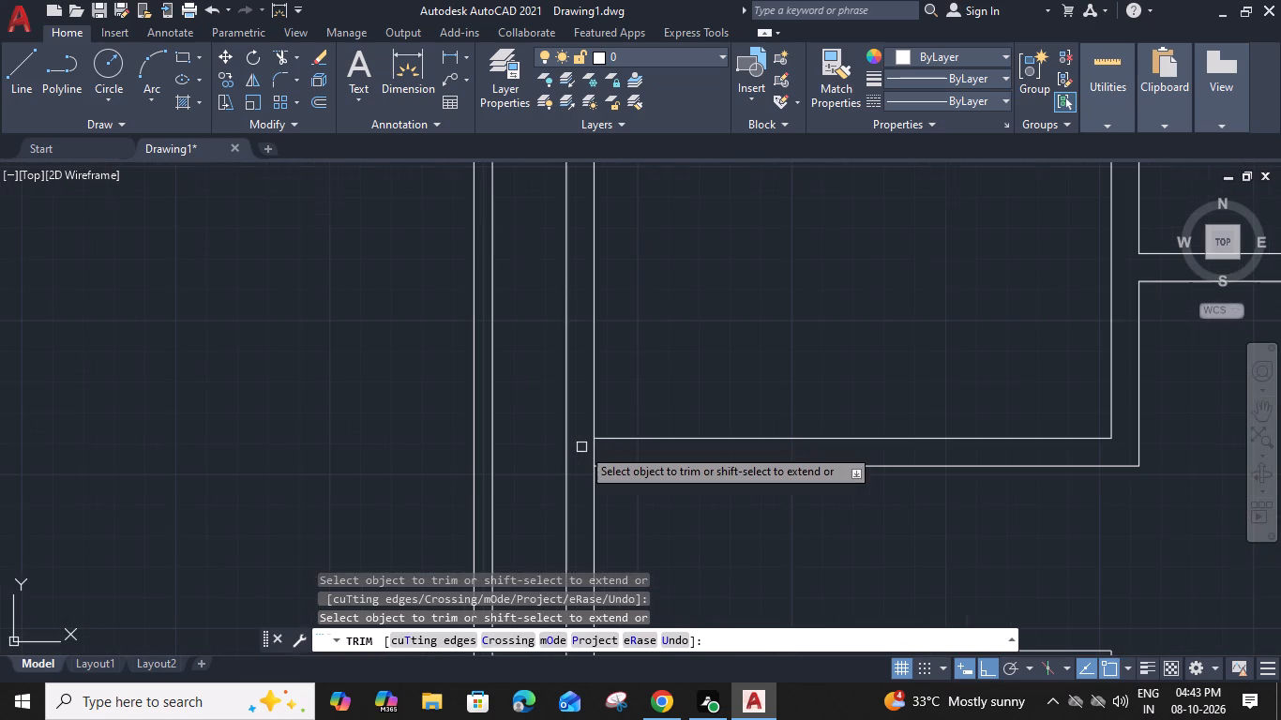
pyautogui.click(595, 450)
# Trim the vertical line segments inside the cross wall below the third and fourth rooms, including at the divider and right wall.
pyautogui.scroll(-3, 595, 450)
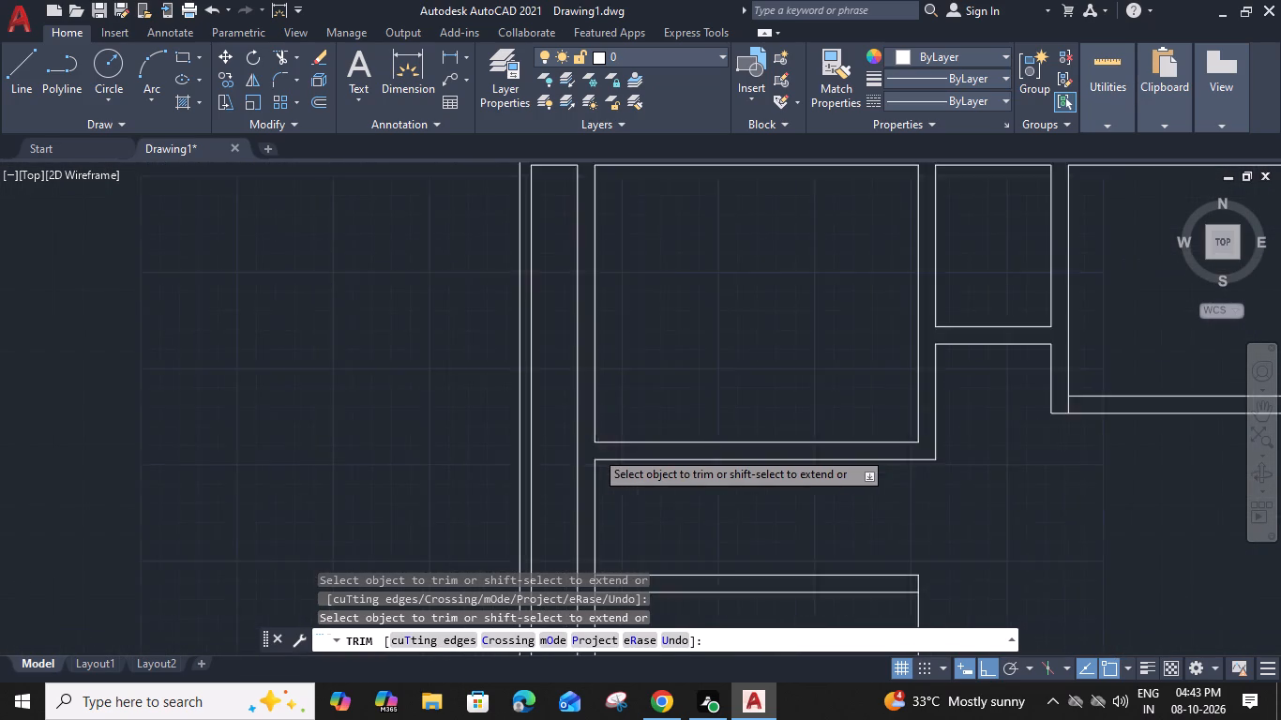
pyautogui.scroll(-1, 595, 450)
pyautogui.scroll(2, 789, 423)
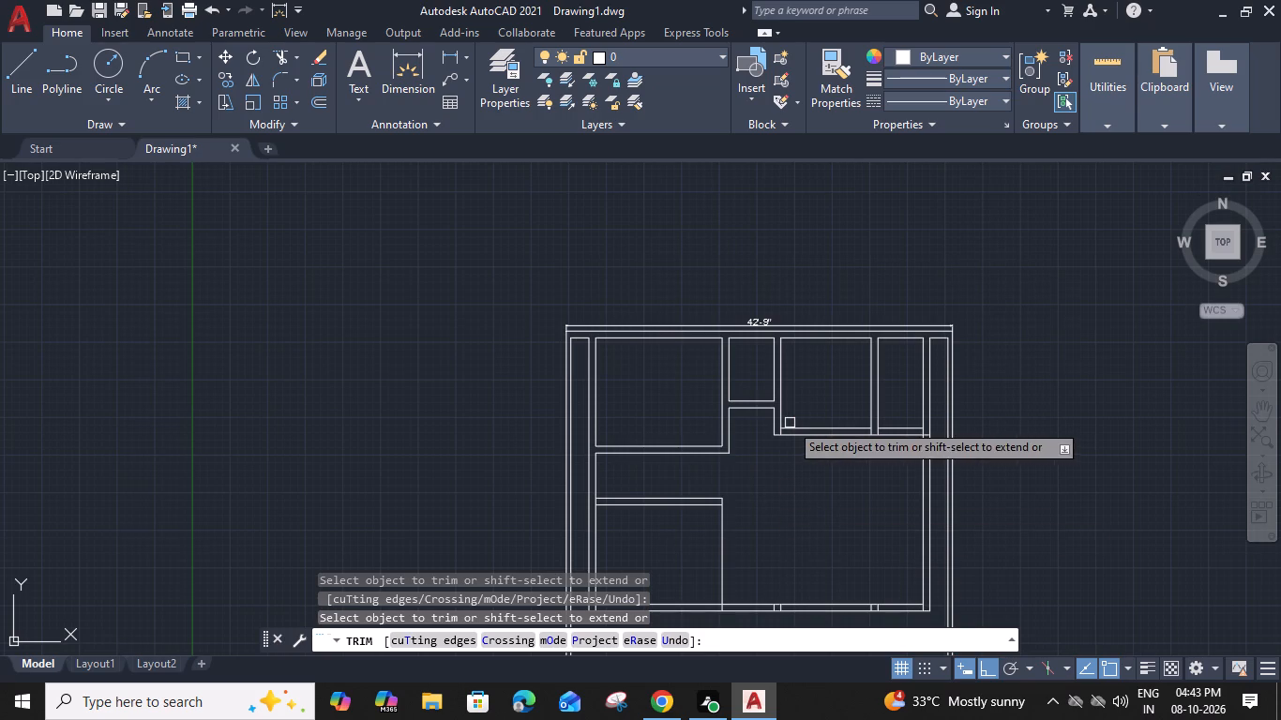
pyautogui.scroll(2, 790, 423)
pyautogui.click(737, 488)
pyautogui.scroll(-3, 738, 488)
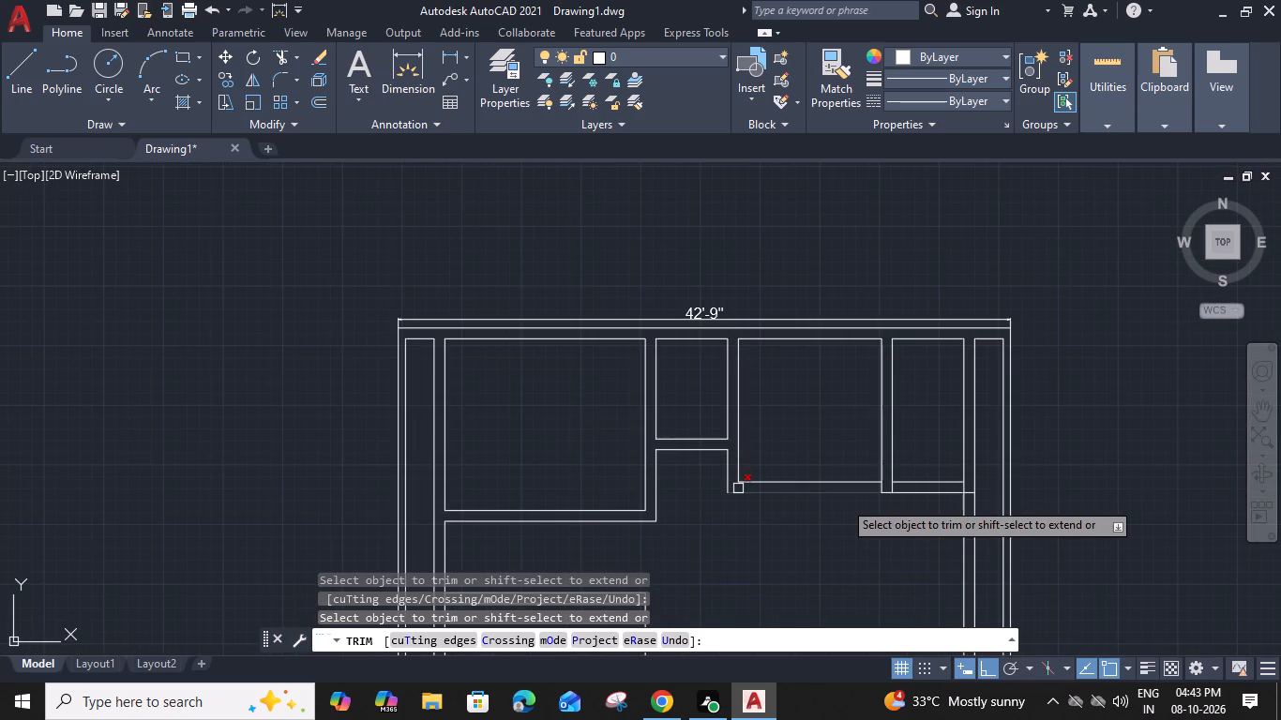
pyautogui.scroll(3, 875, 486)
pyautogui.click(894, 498)
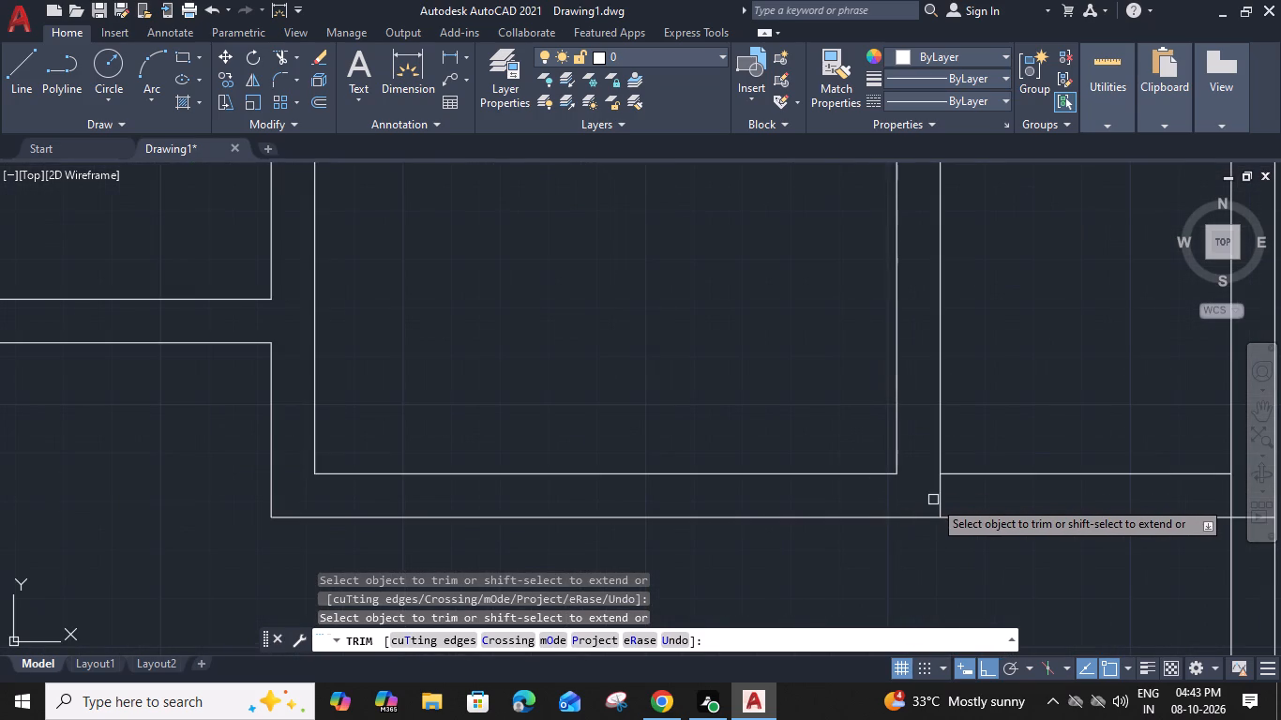
pyautogui.click(939, 500)
pyautogui.scroll(-4, 939, 500)
pyautogui.moveTo(882, 546); pyautogui.dragTo(866, 513, button='middle')
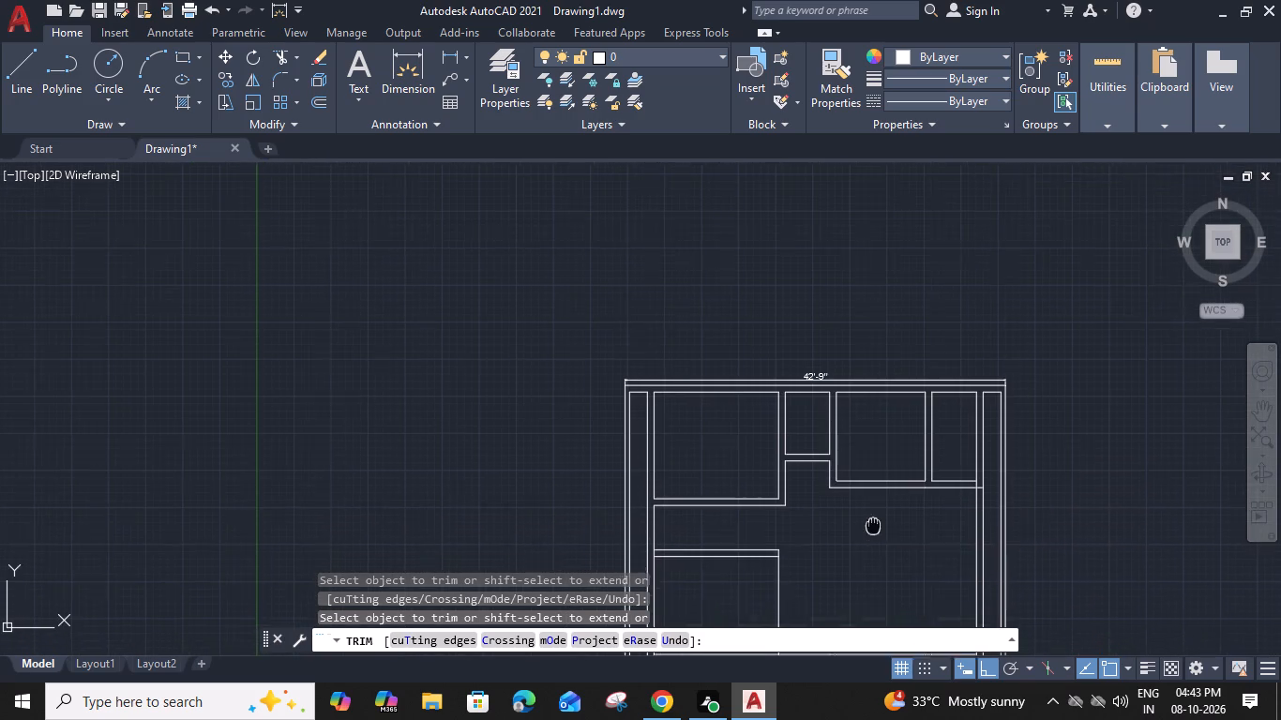
pyautogui.moveTo(866, 513); pyautogui.dragTo(840, 439, button='middle')
pyautogui.scroll(4, 952, 381)
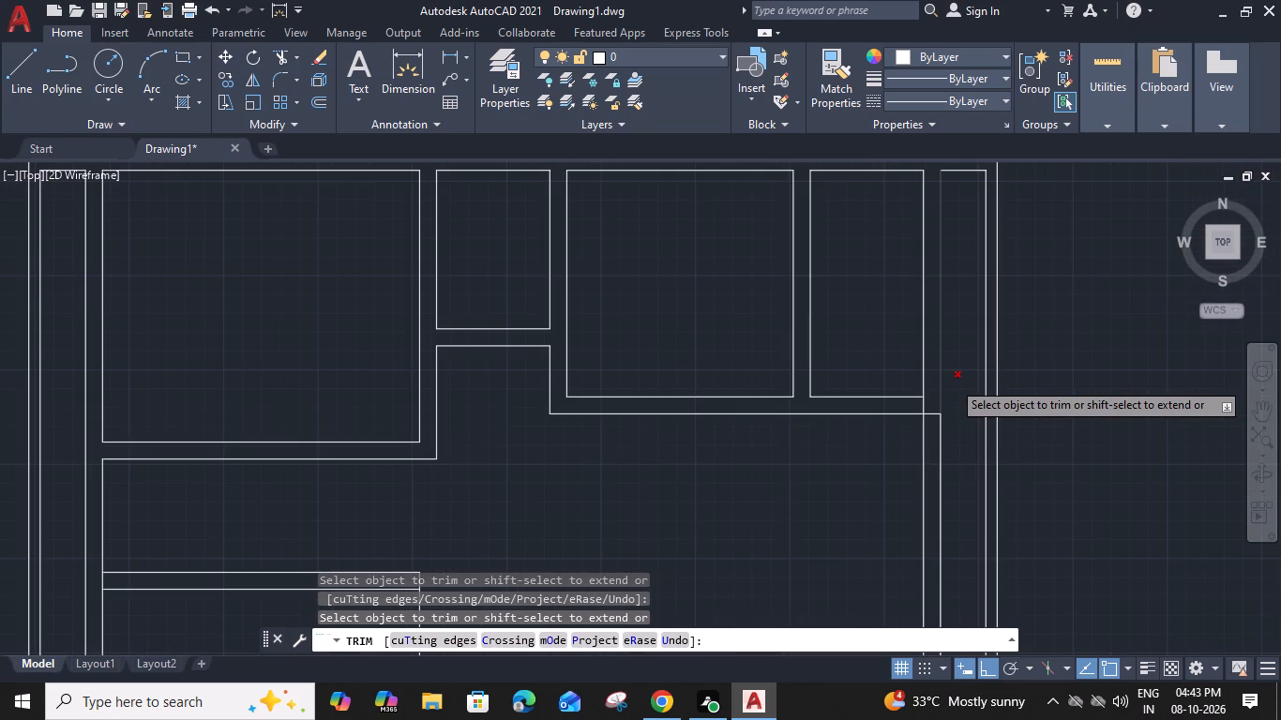
pyautogui.click(893, 427)
# Trim the leftover divider stubs and the right wall's inner line inside the bottom 9" cross wall.
pyautogui.scroll(-3, 893, 427)
pyautogui.scroll(-2, 781, 512)
pyautogui.moveTo(781, 509); pyautogui.dragTo(780, 512, button='middle')
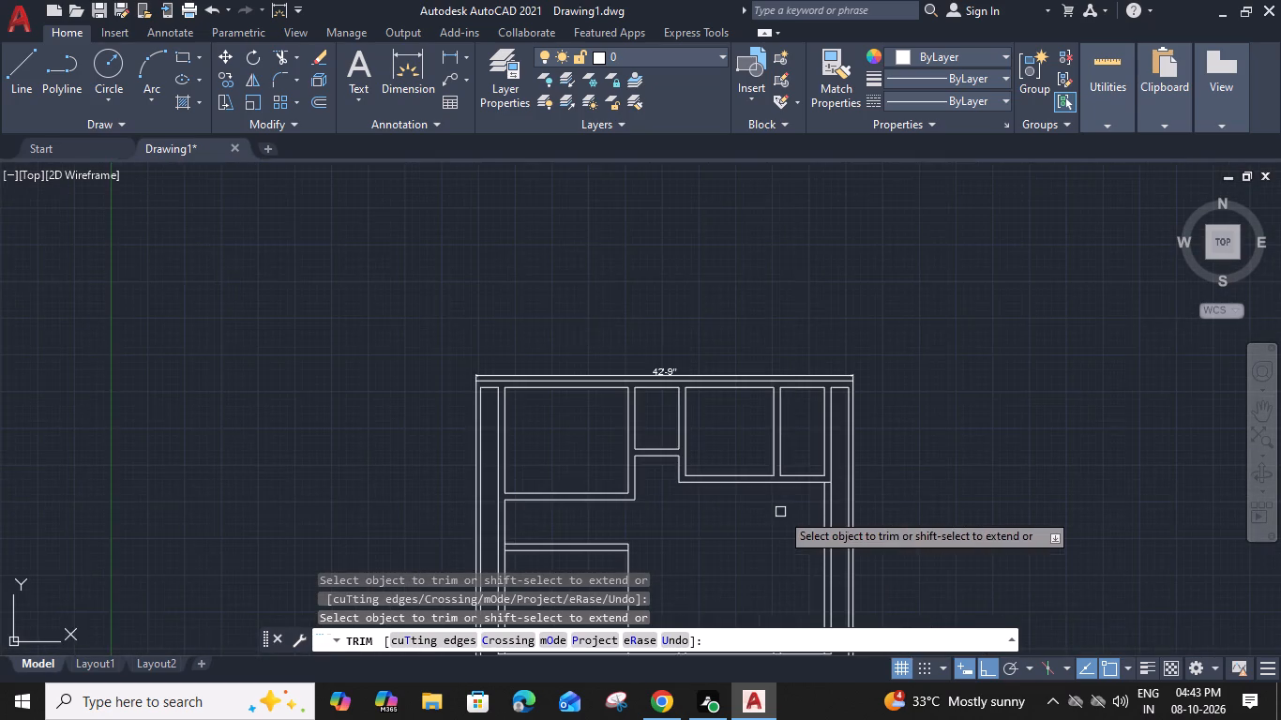
pyautogui.moveTo(780, 512); pyautogui.dragTo(852, 307, button='middle')
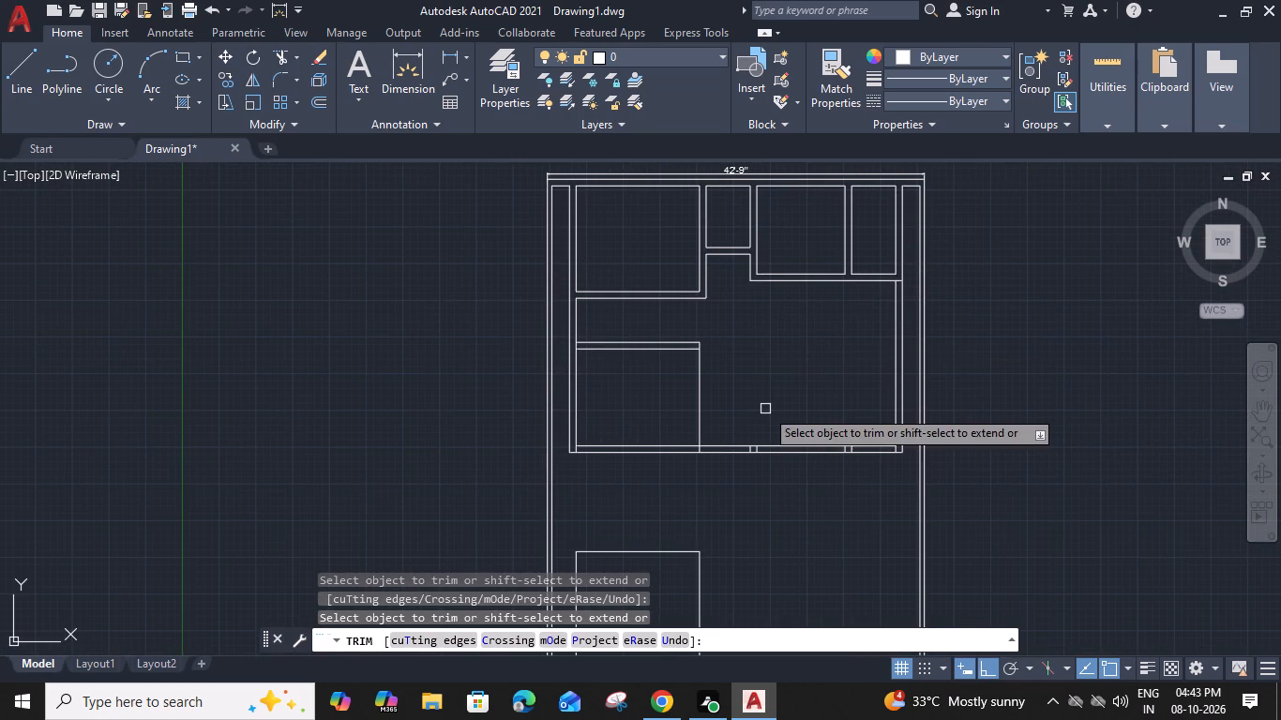
pyautogui.scroll(3, 771, 440)
pyautogui.click(656, 487)
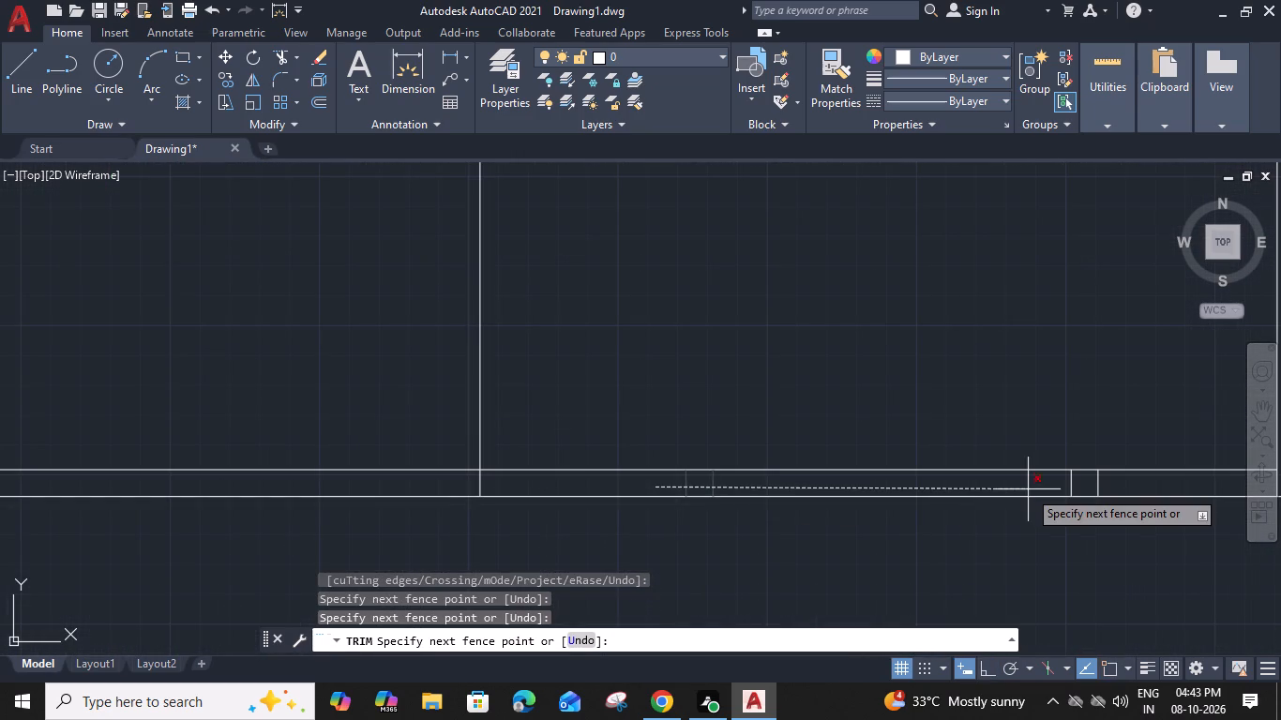
pyautogui.click(1028, 487)
pyautogui.moveTo(1017, 482); pyautogui.dragTo(746, 461, button='middle')
pyautogui.click(746, 460)
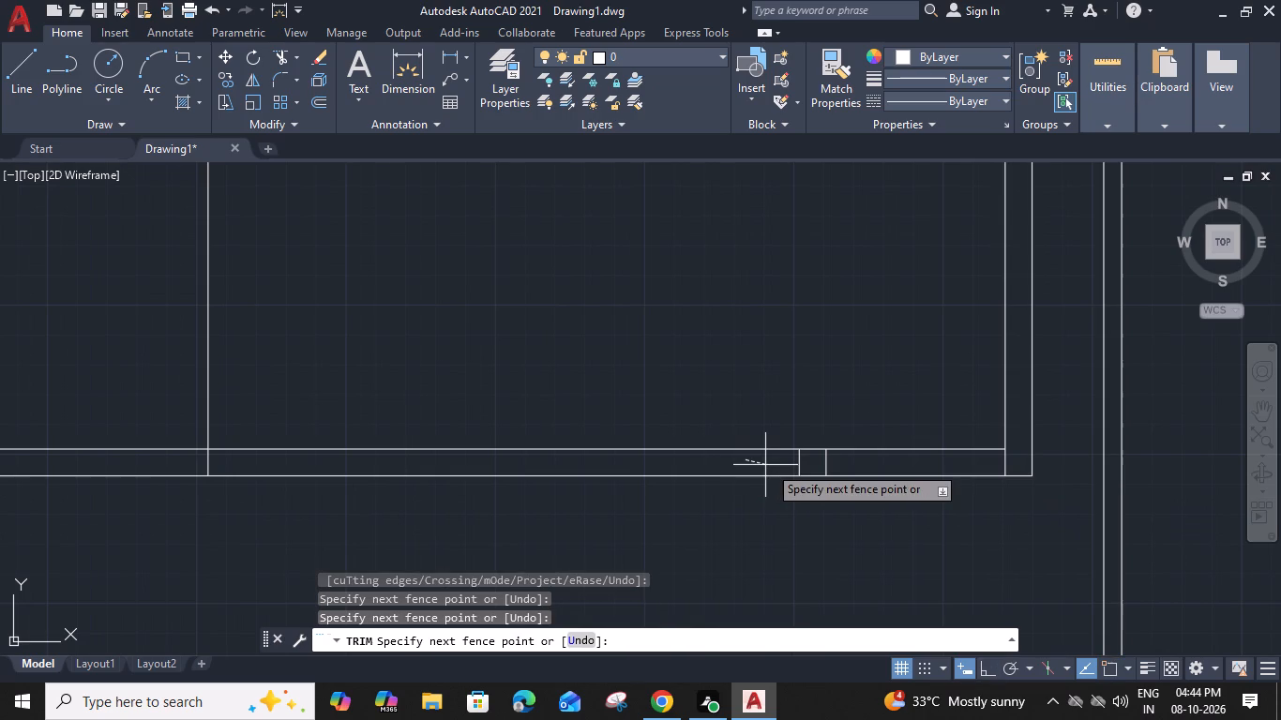
pyautogui.click(1021, 460)
# Trim the lower-left room's right line and the far-left wall's inner line where they cross the bottom 9" wall.
pyautogui.scroll(-1, 448, 459)
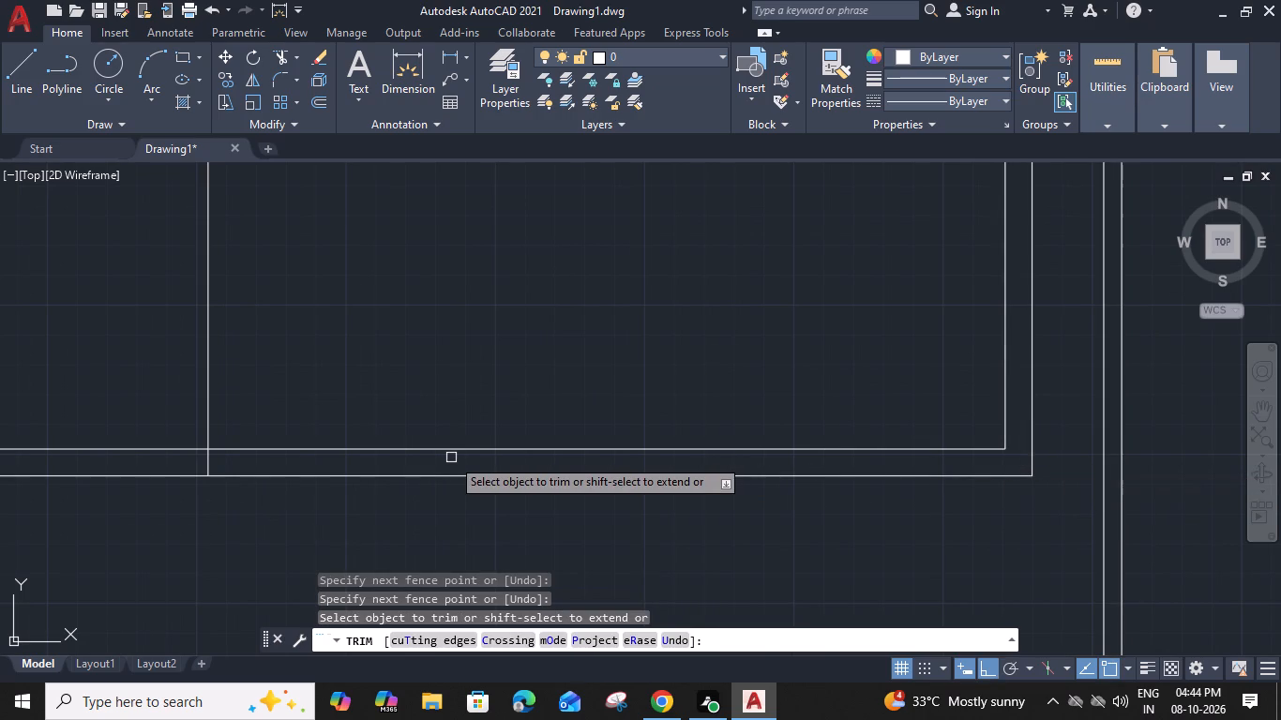
pyautogui.scroll(1, 281, 462)
pyautogui.click(306, 466)
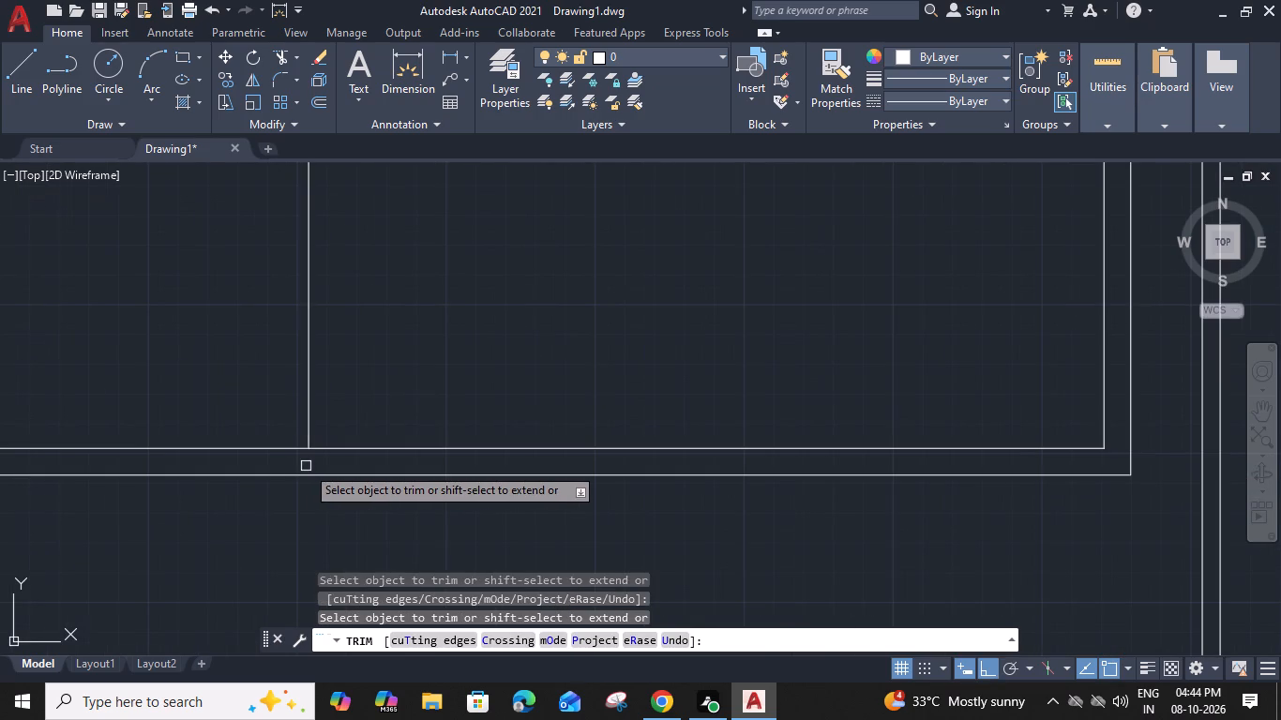
pyautogui.scroll(-3, 306, 466)
pyautogui.moveTo(279, 489); pyautogui.dragTo(682, 472, button='middle')
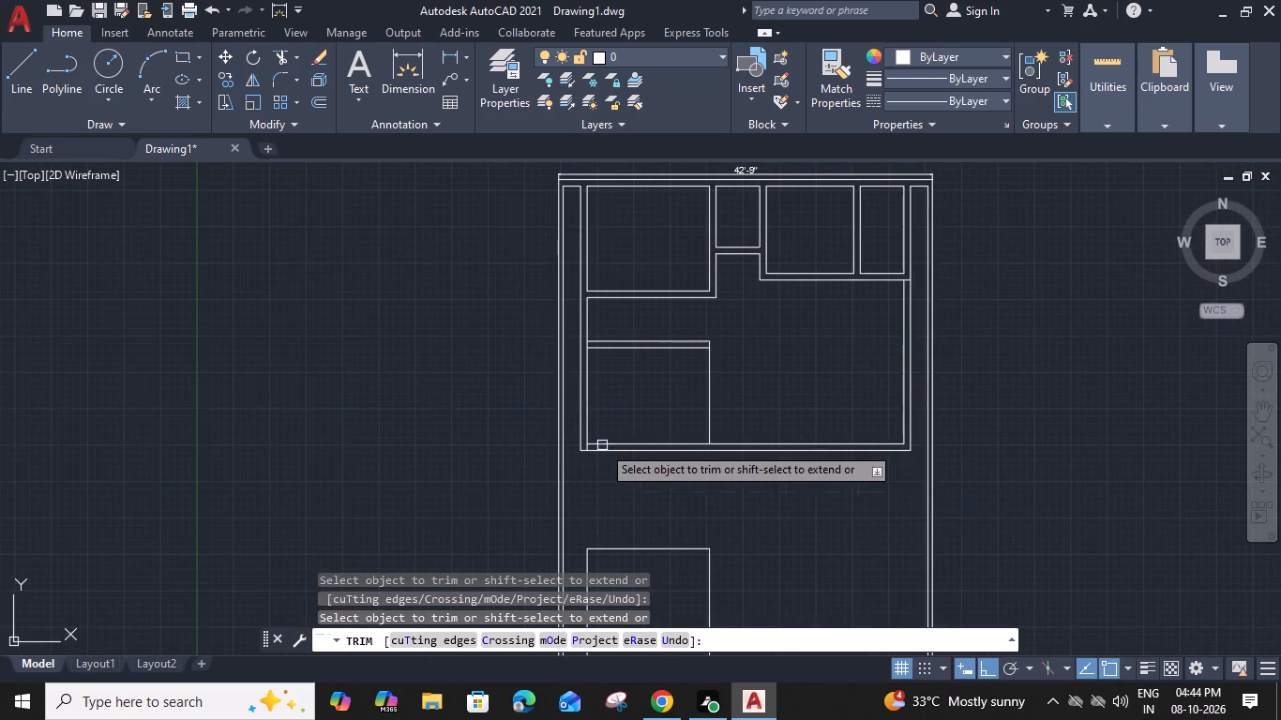
pyautogui.scroll(3, 602, 446)
pyautogui.click(531, 453)
pyautogui.scroll(-2, 532, 453)
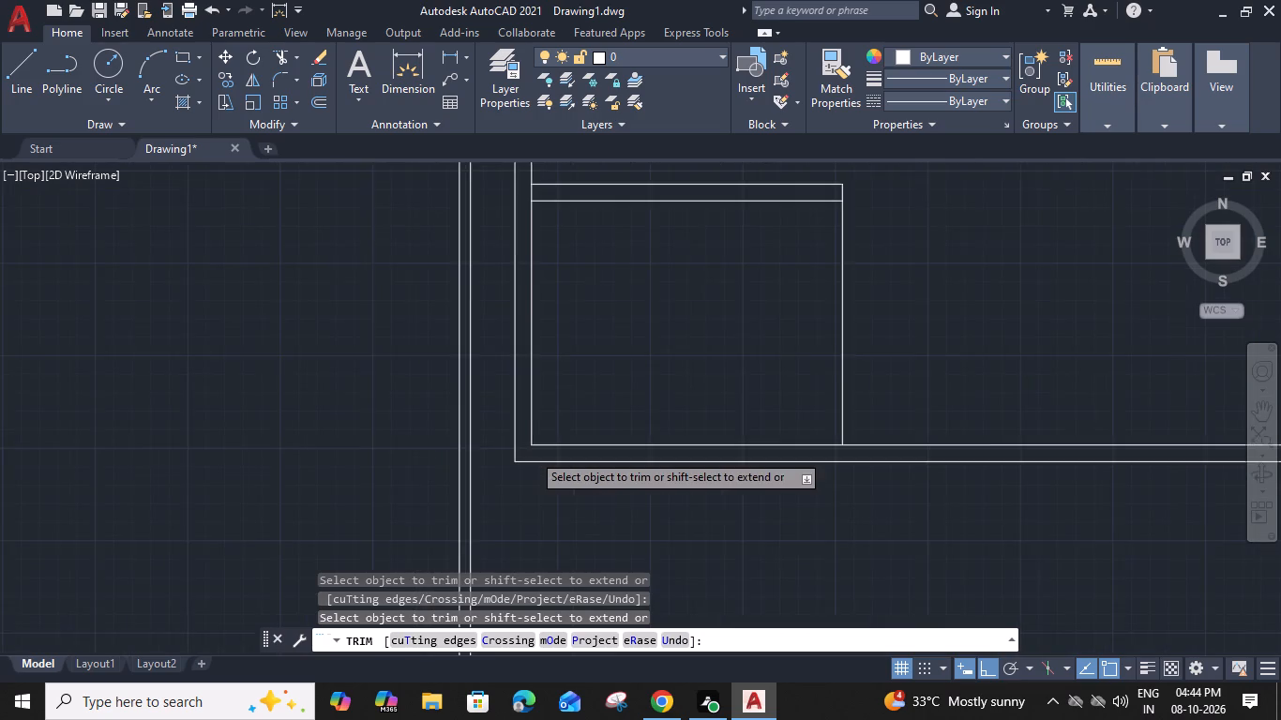
# Trim the far-left wall's inner line between the two lines of the lower-left room's upper cross wall.
pyautogui.moveTo(565, 367); pyautogui.dragTo(579, 457, button='middle')
pyautogui.scroll(3, 546, 380)
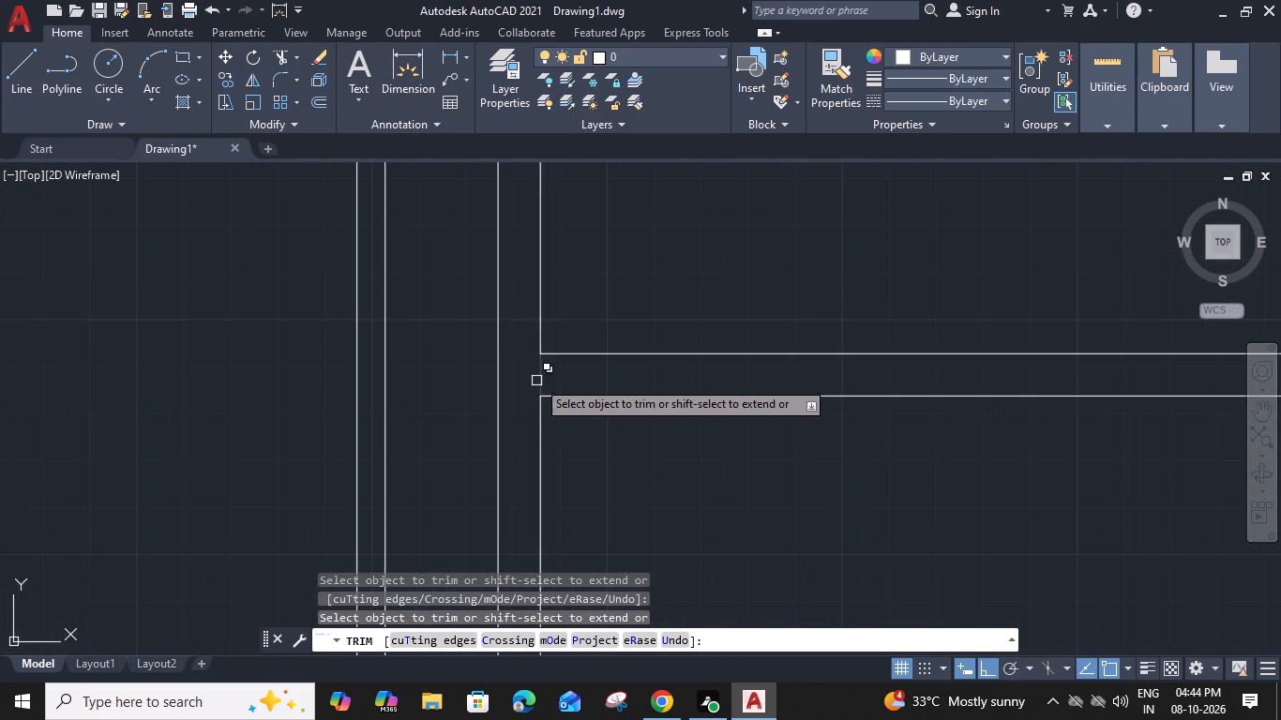
pyautogui.click(541, 377)
pyautogui.scroll(-4, 541, 377)
pyautogui.press('Escape')
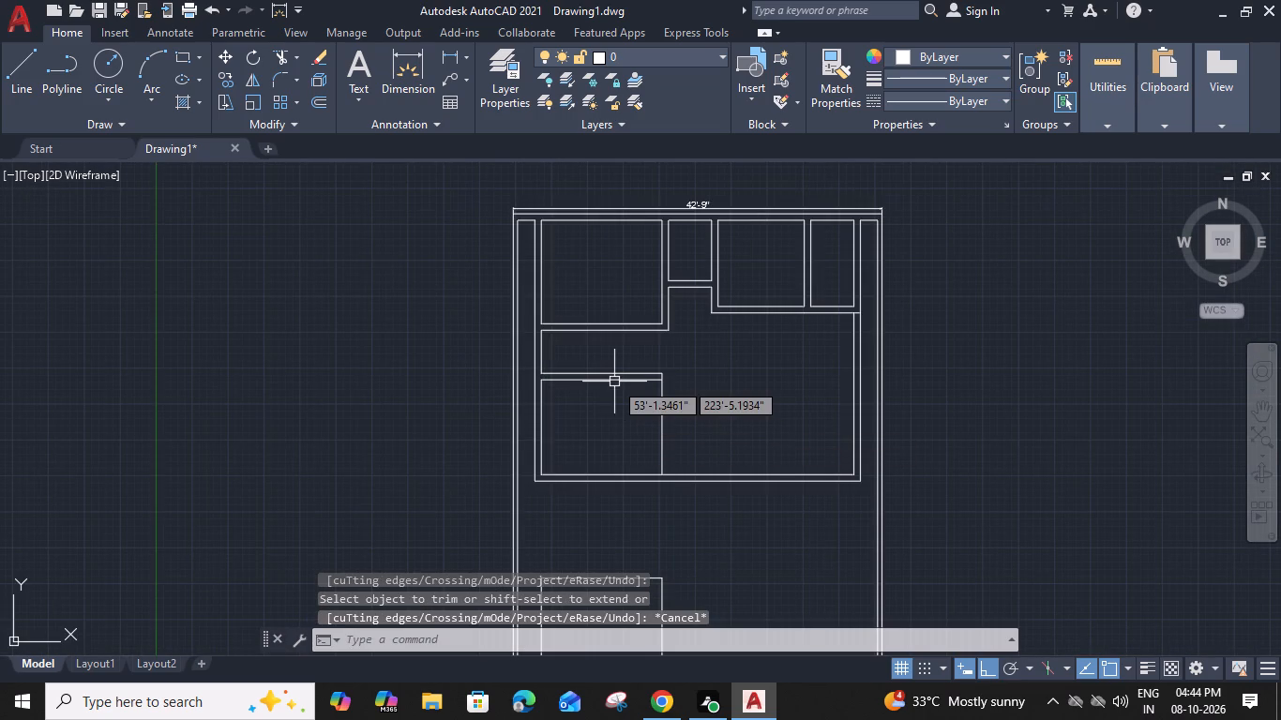
# Trim the end of the right-hand rooms' lower cross-wall line that crosses the far-right 9" wall.
pyautogui.scroll(2, 828, 296)
pyautogui.write('tr')
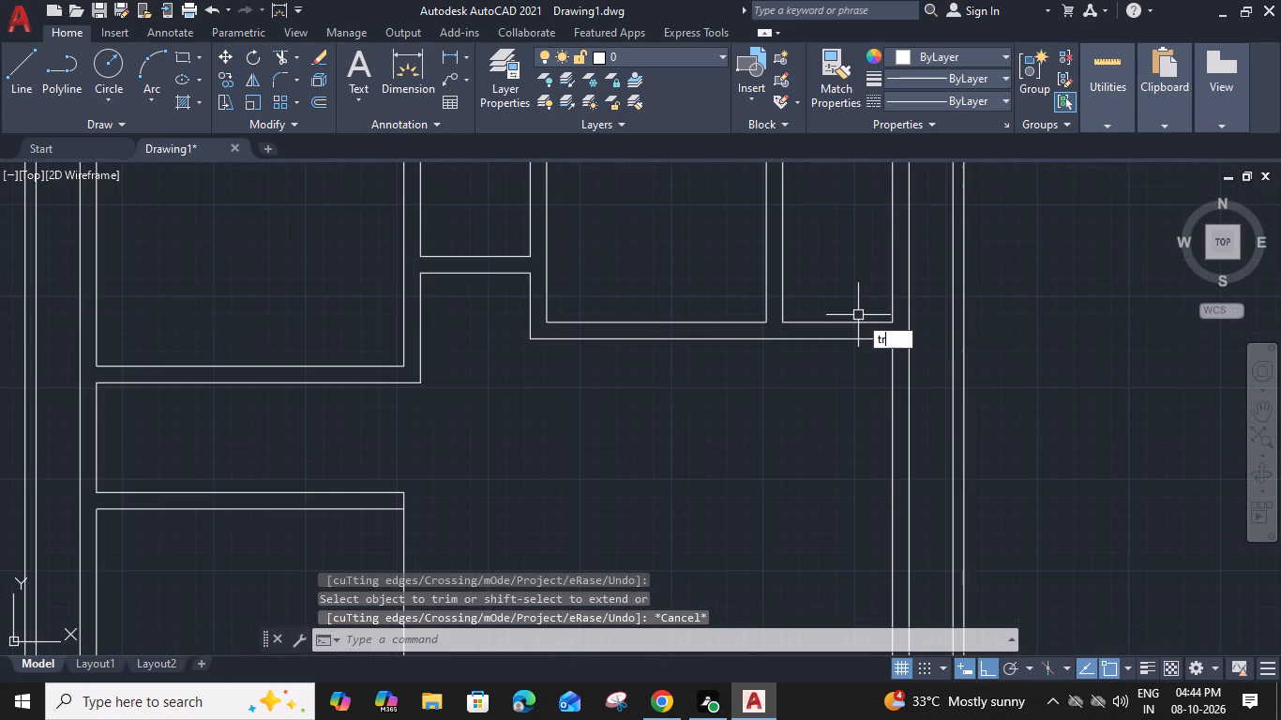
pyautogui.press('space')
pyautogui.click(901, 338)
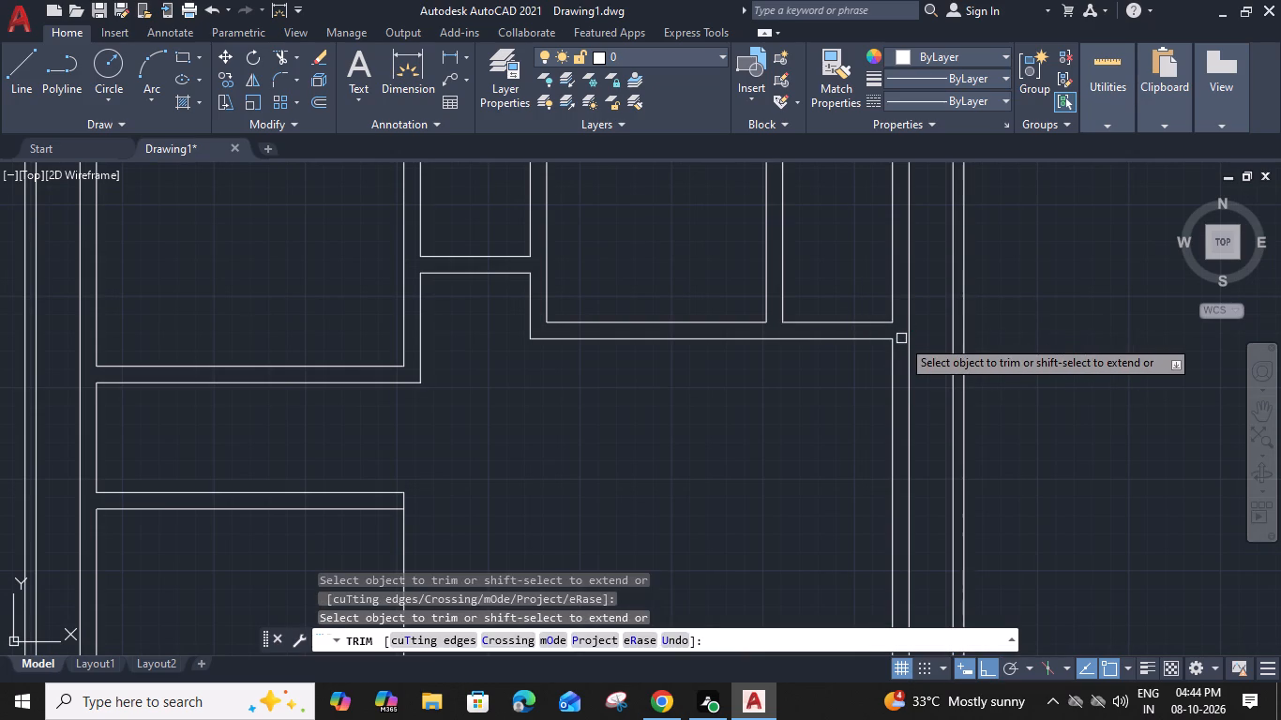
pyautogui.press('Escape')
# Offset the left inner wall line of the space above the lower-left room 8' inward, and offset that copy by 9".
pyautogui.scroll(-3, 728, 367)
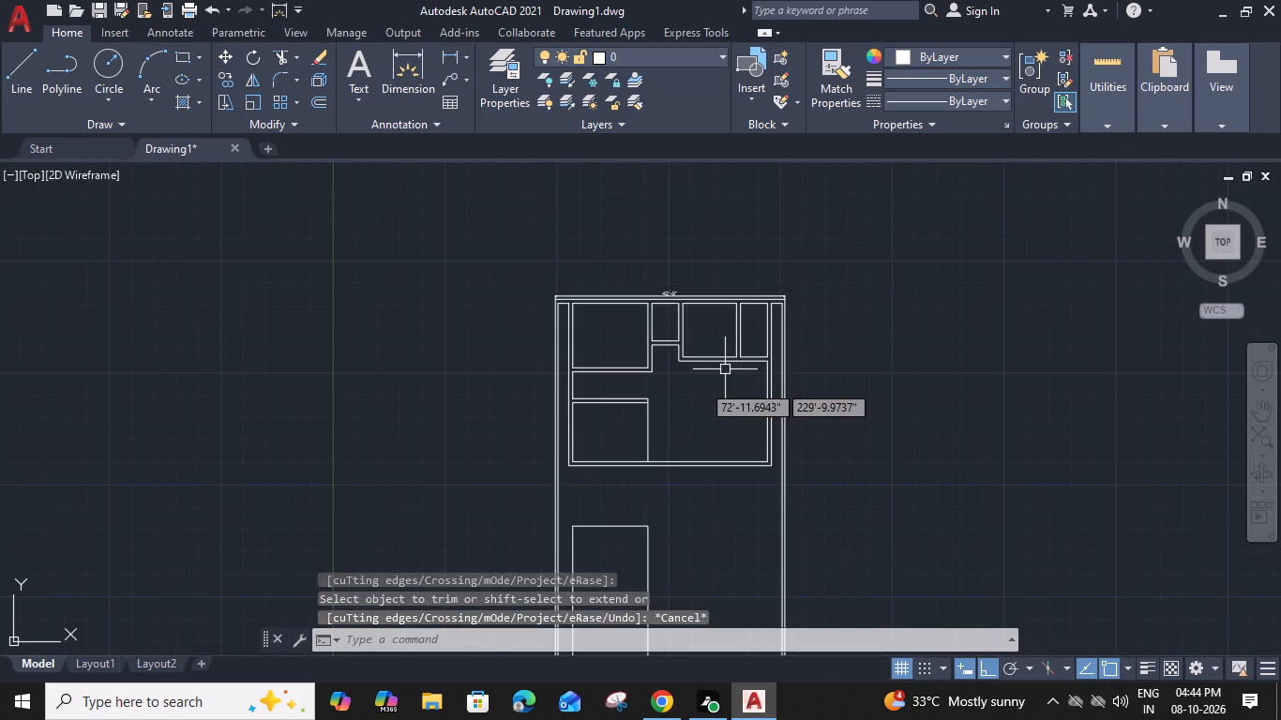
pyautogui.scroll(3, 593, 382)
pyautogui.click(511, 382)
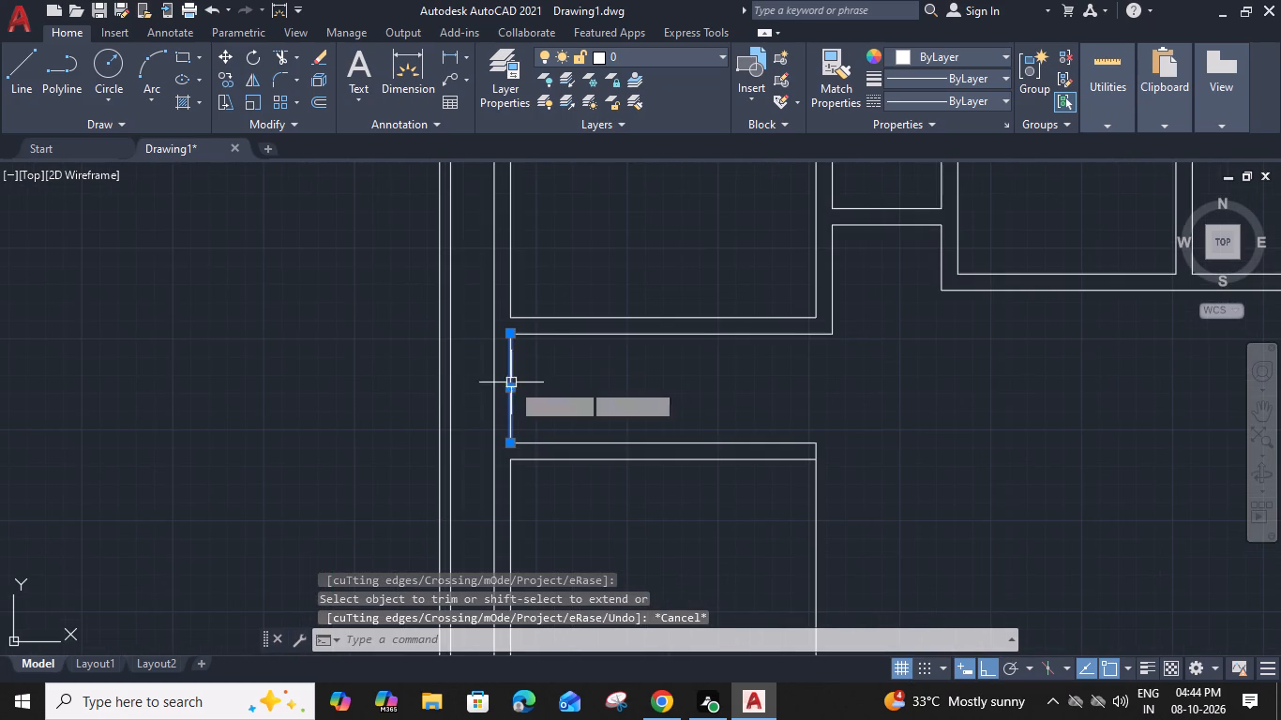
pyautogui.press('o')
pyautogui.press('space')
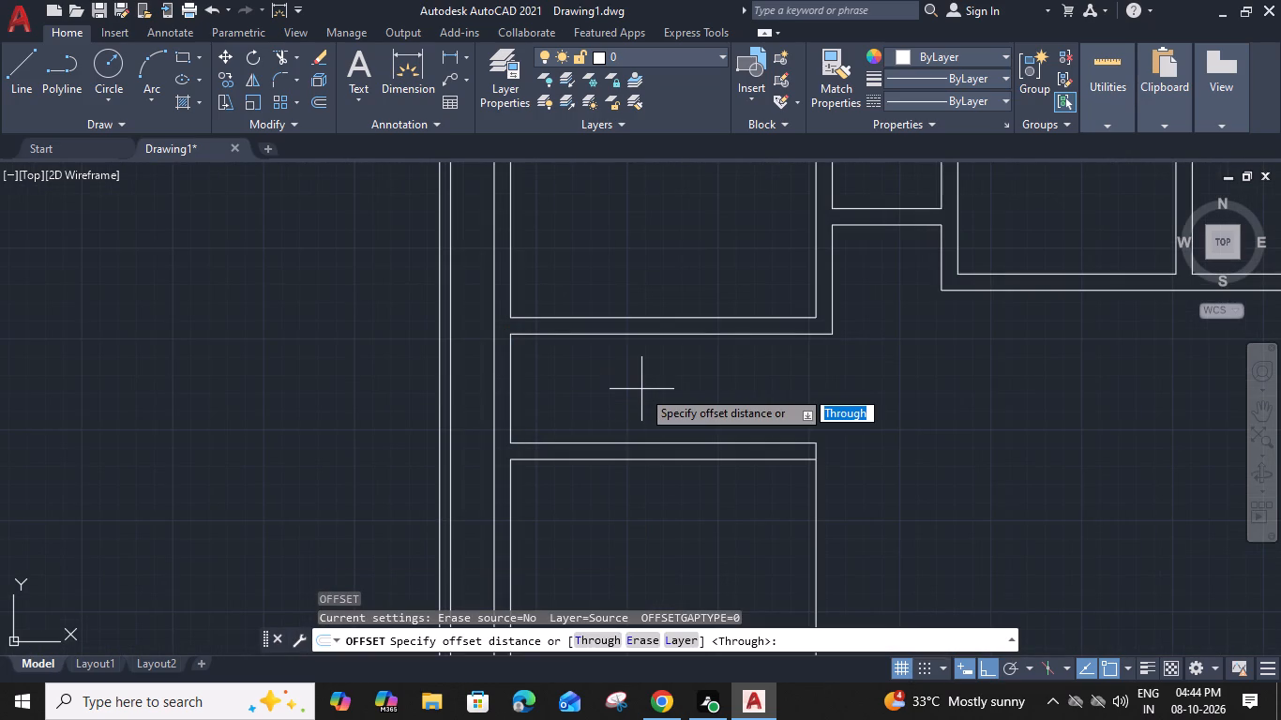
pyautogui.press('8')
pyautogui.press("'")
pyautogui.press('space')
pyautogui.click(695, 397)
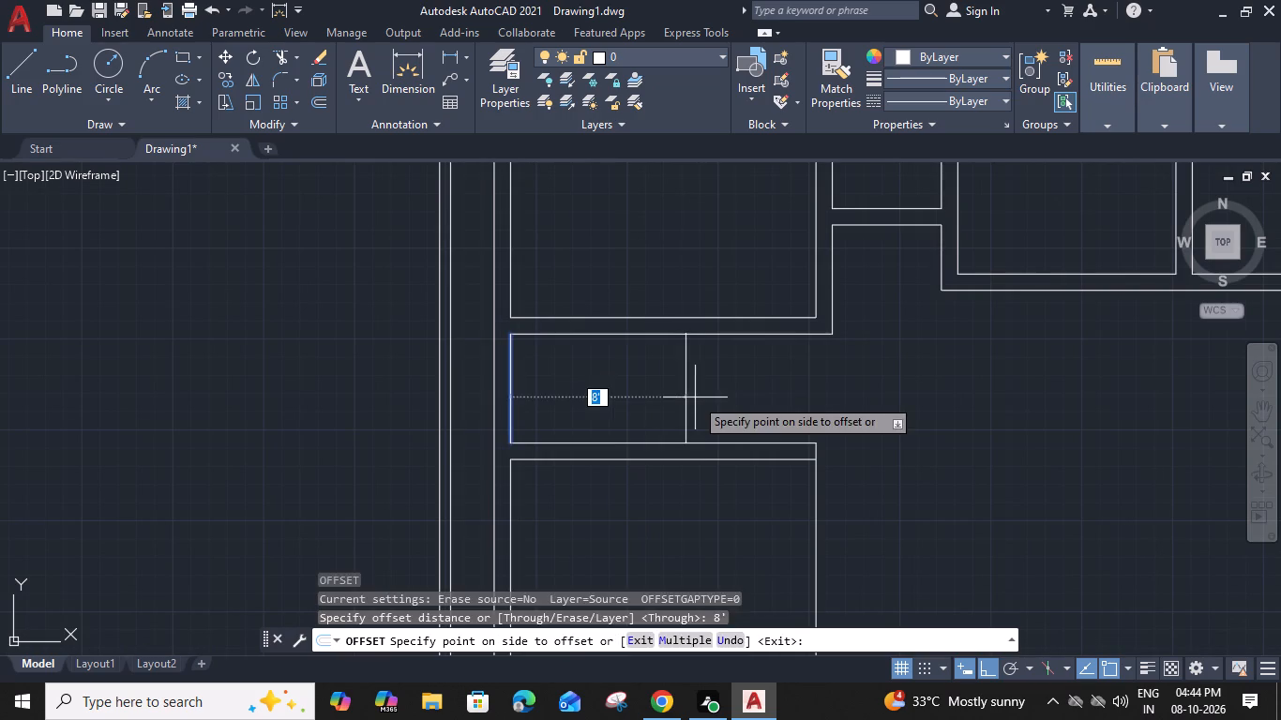
pyautogui.click(685, 387)
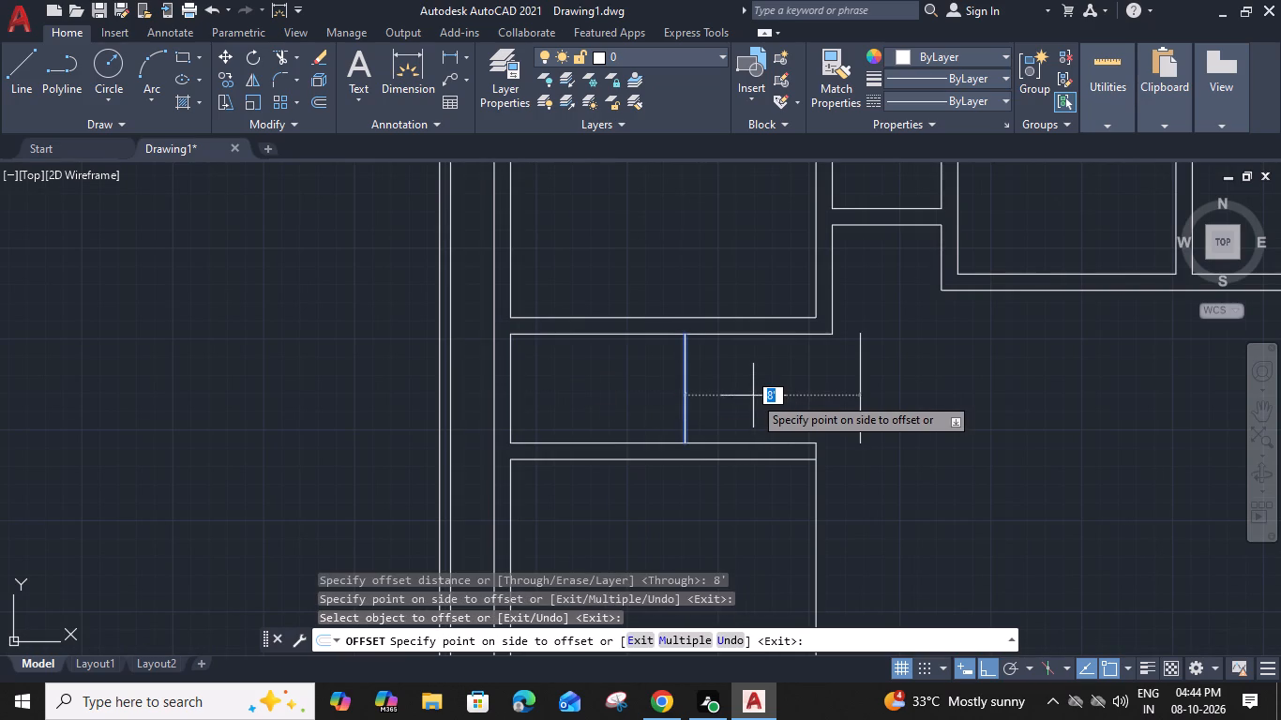
pyautogui.write('9"')
pyautogui.press('Return')
# Offset the lower-left room's right wall line 9" outward to form its second wall face.
pyautogui.scroll(-2, 775, 403)
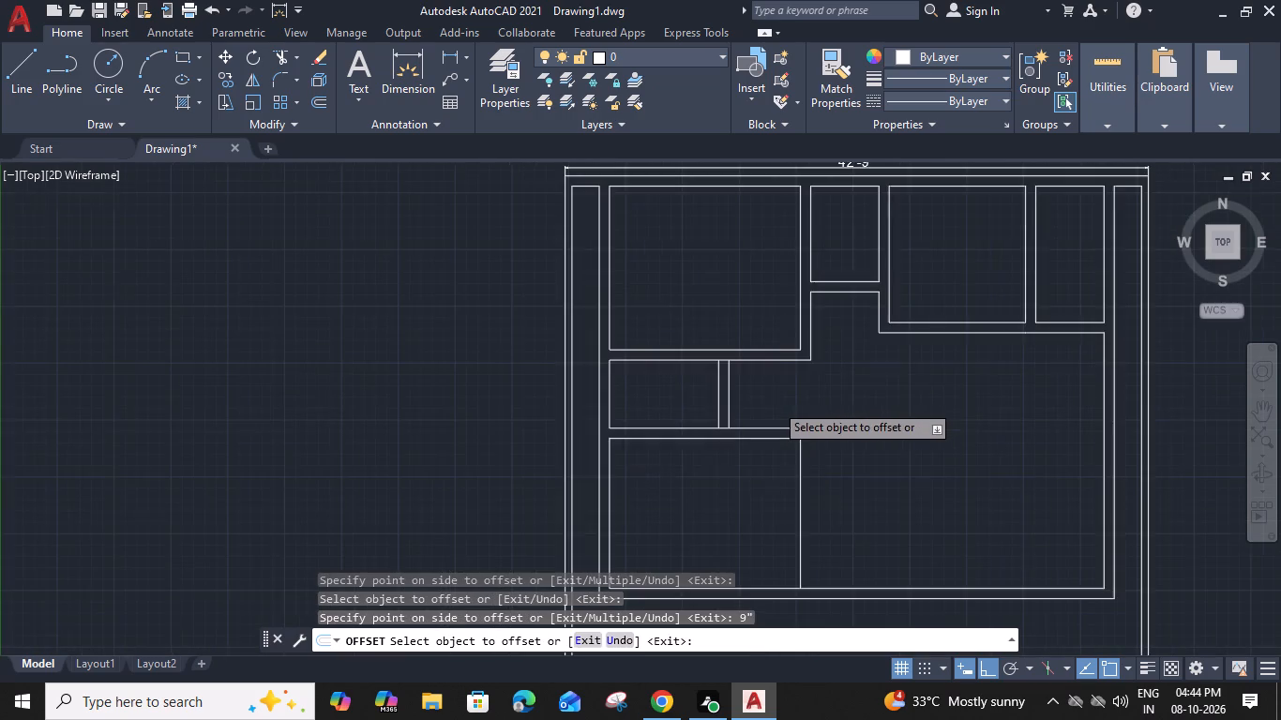
pyautogui.moveTo(866, 471); pyautogui.dragTo(764, 412, button='middle')
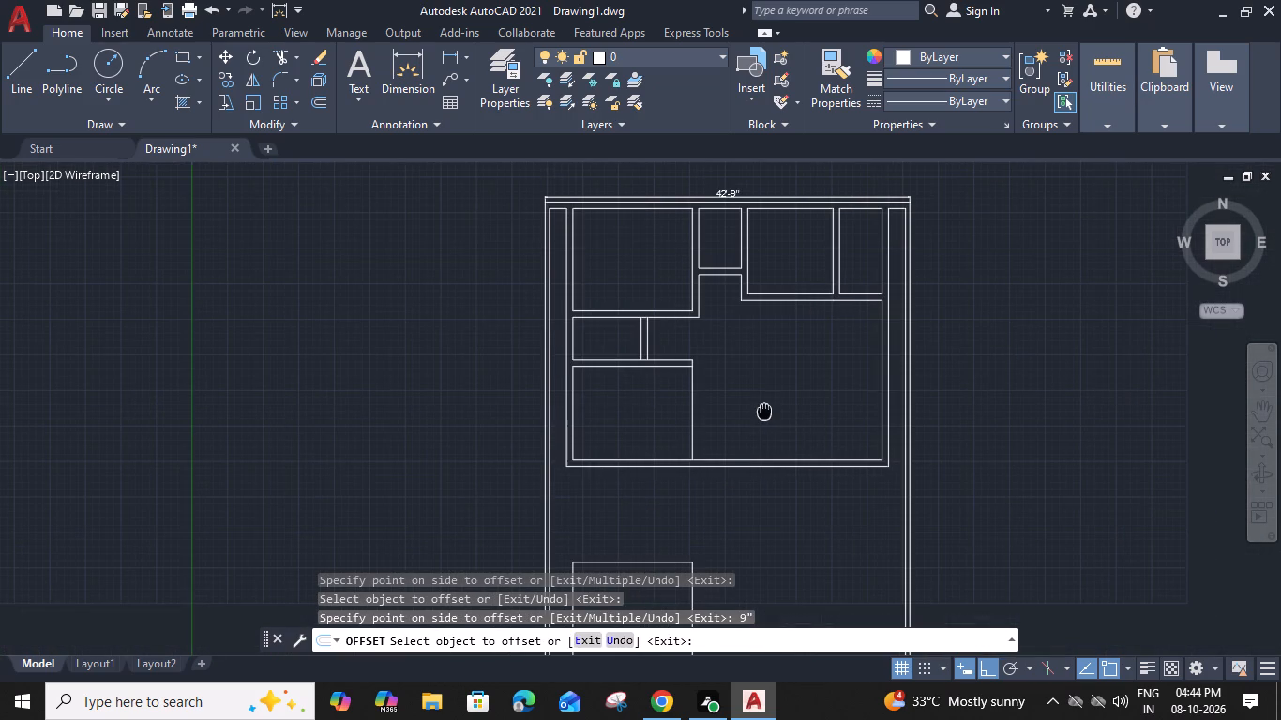
pyautogui.scroll(1, 689, 419)
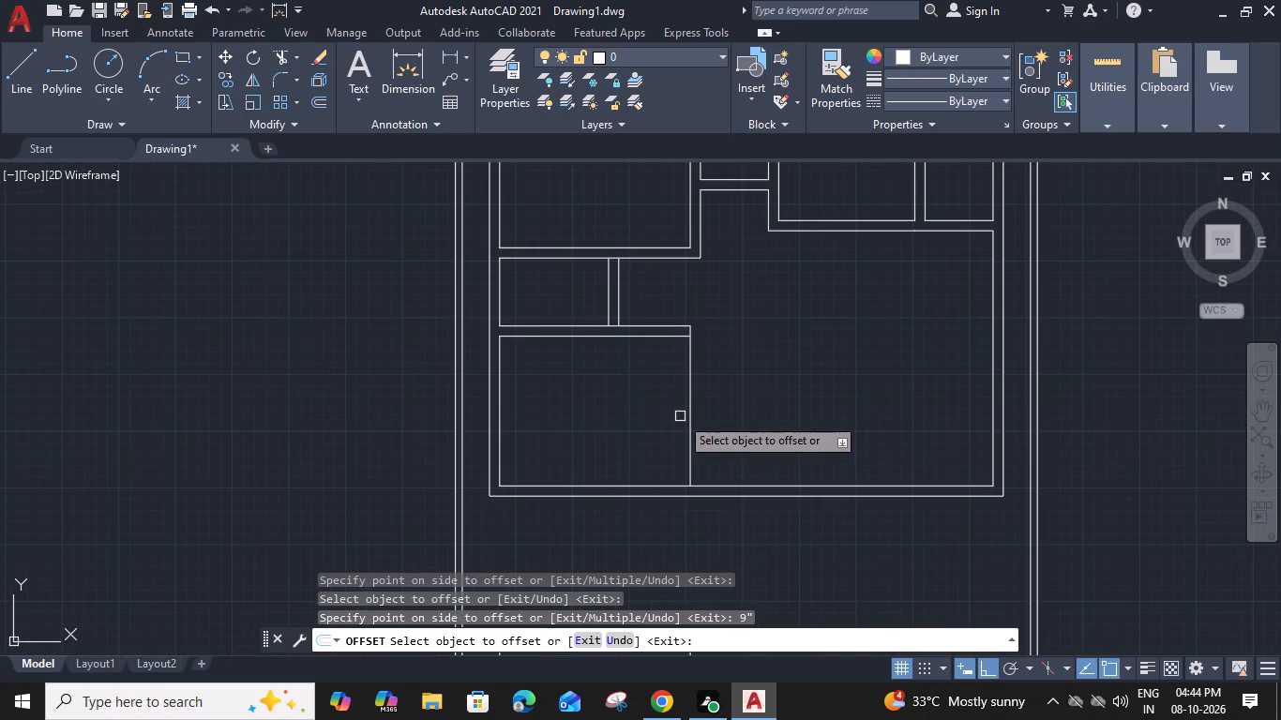
pyautogui.click(688, 416)
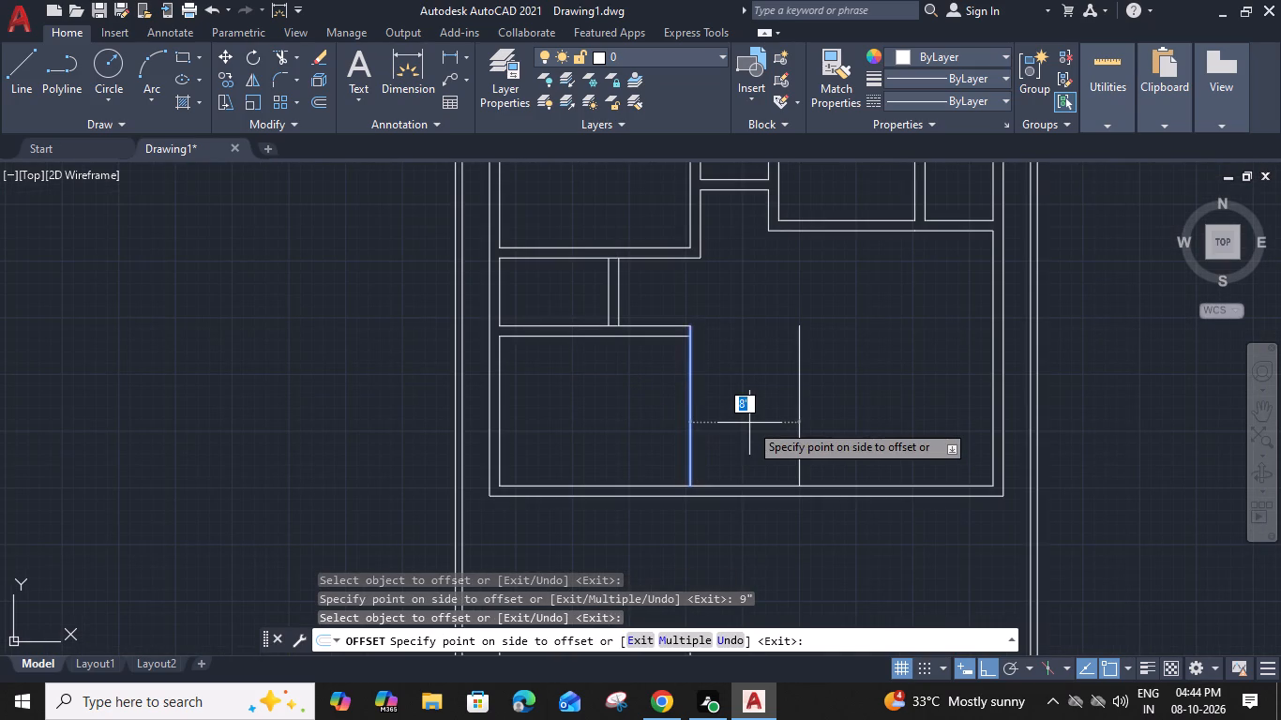
pyautogui.press('9')
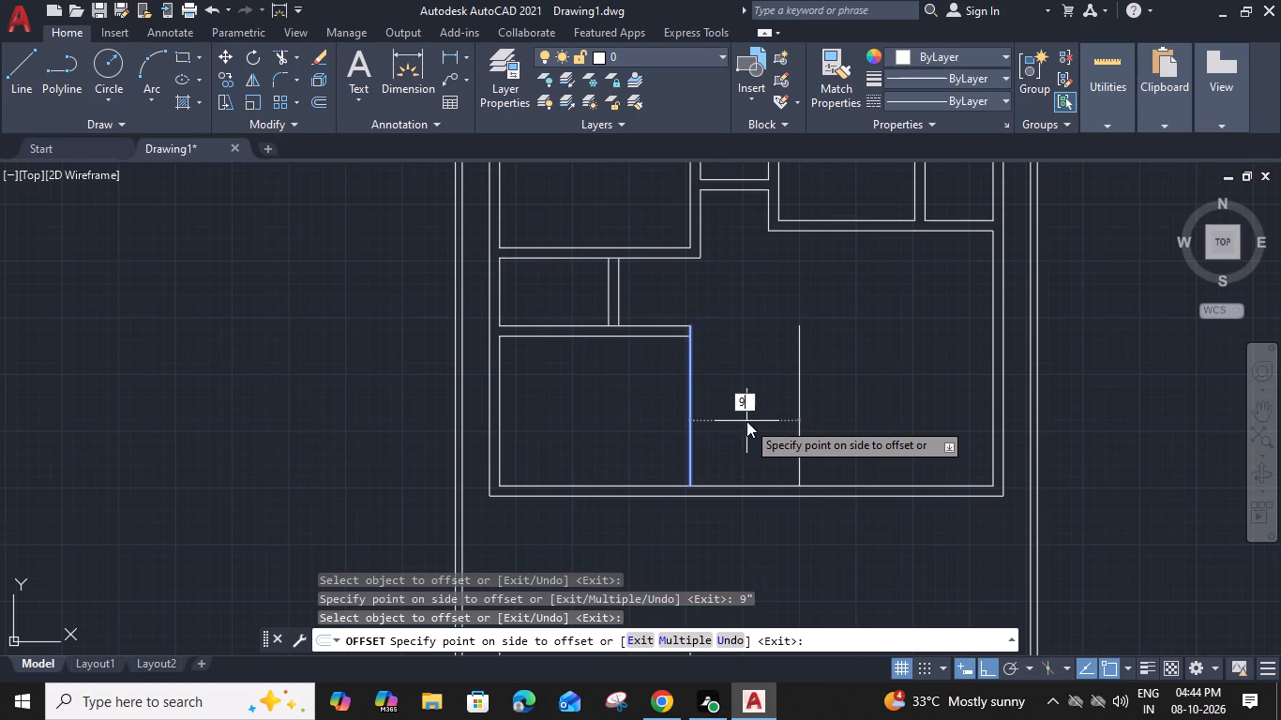
pyautogui.hotkey('shift', '"')
pyautogui.press('Return')
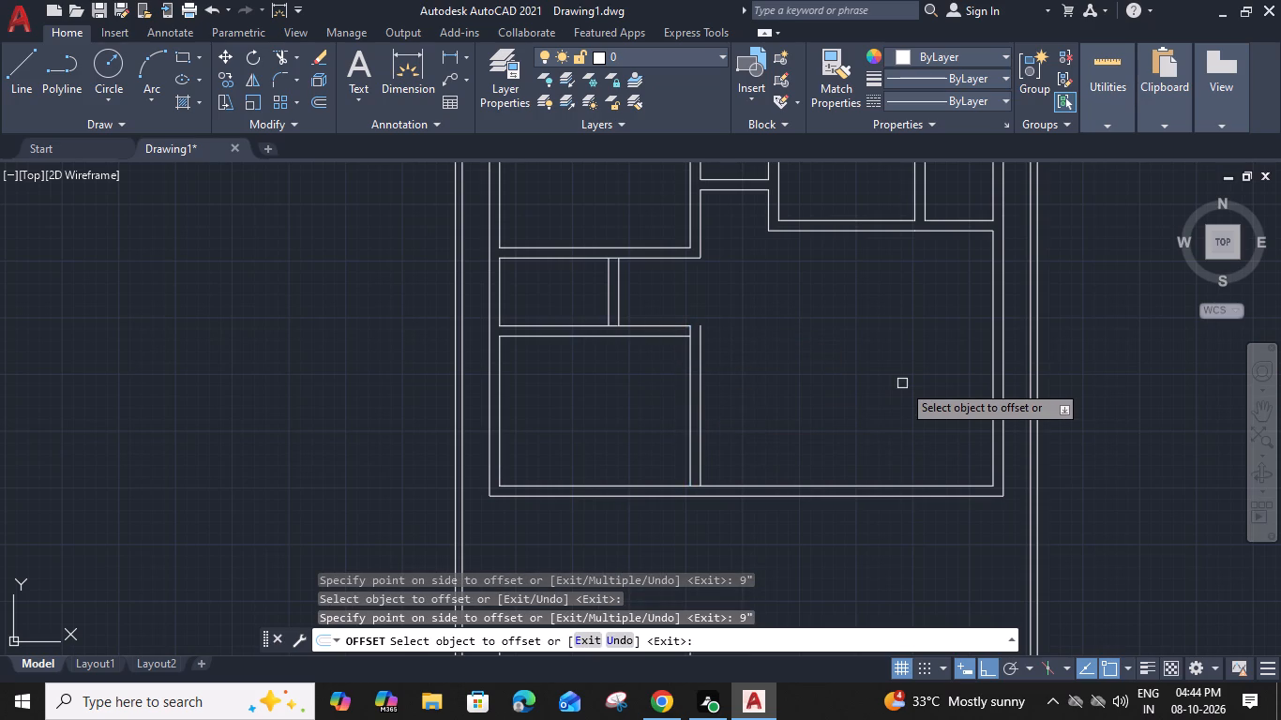
# Extend the lower-left room's outer top wall line to the new right wall face and trim the inner line's corner stub.
pyautogui.press('Escape')
pyautogui.write('ex')
pyautogui.press('space')
pyautogui.click(670, 323)
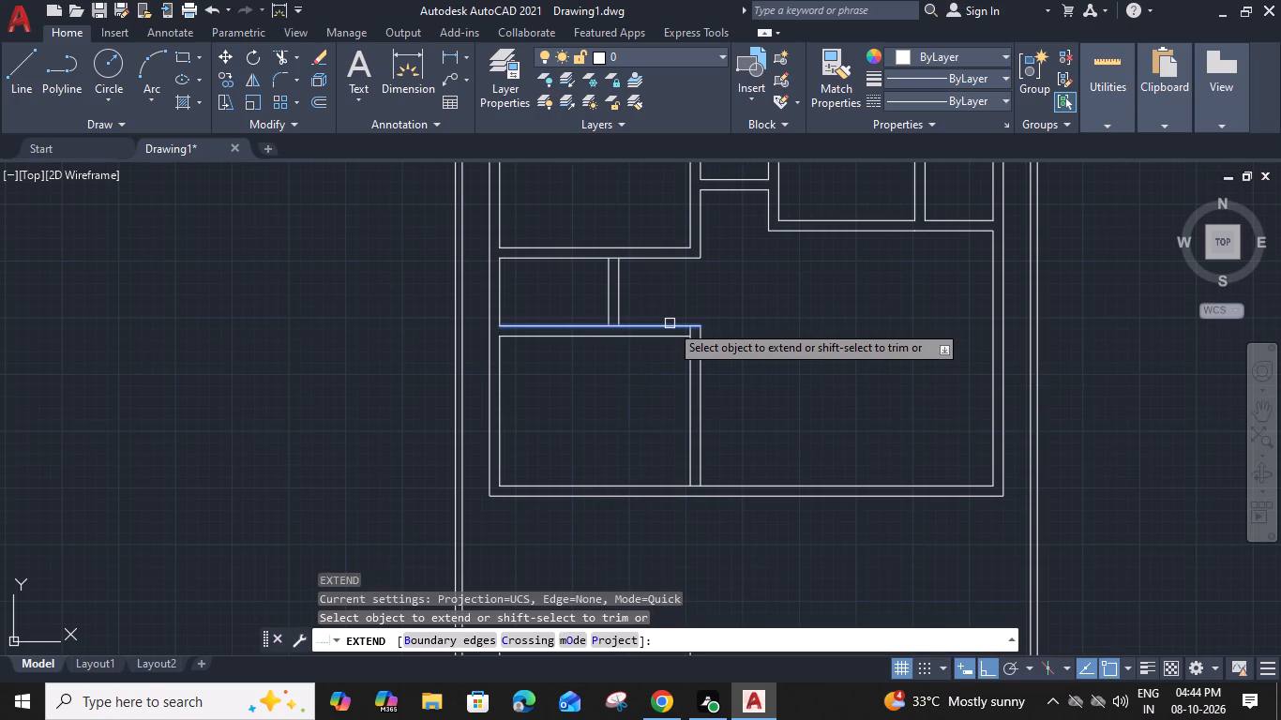
pyautogui.scroll(3, 705, 334)
pyautogui.keyDown('shift'); pyautogui.click(642, 323); pyautogui.keyUp('shift')
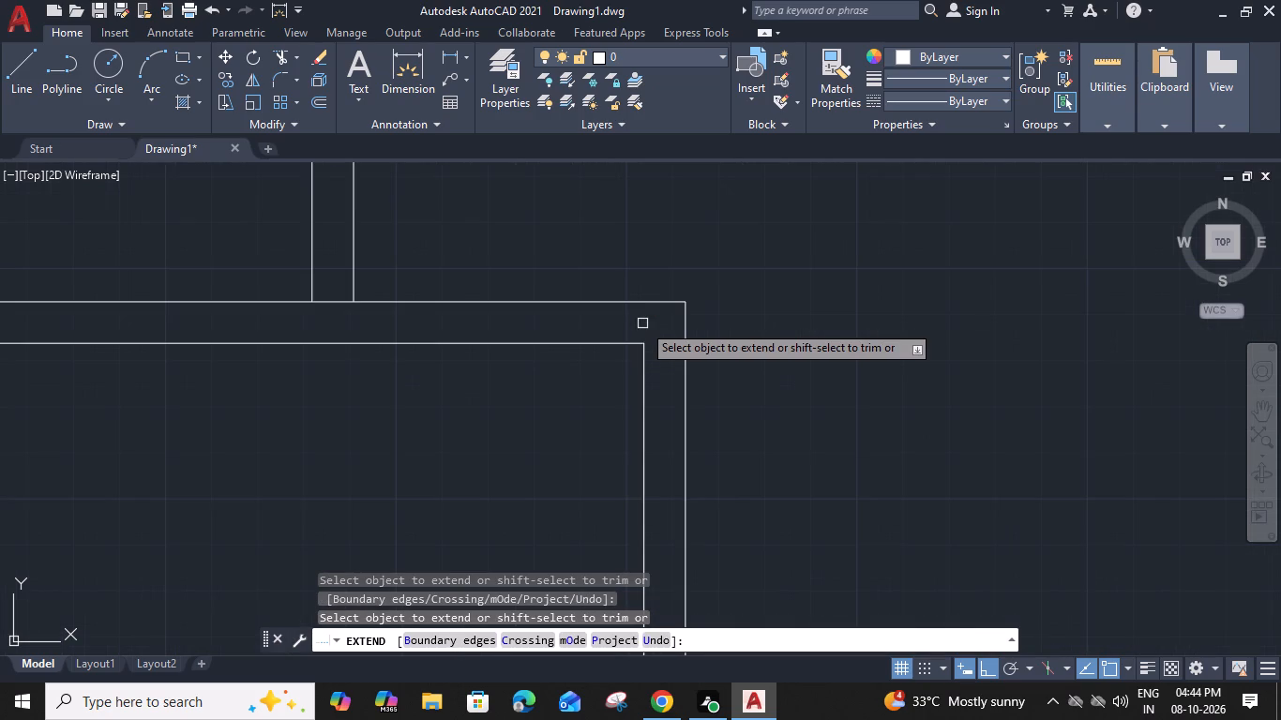
# Trim the lower and upper cross-wall lines between the two faces of the new 9" divider above the lower-left room.
pyautogui.scroll(-4, 643, 324)
pyautogui.keyDown('shift'); pyautogui.scroll(3, 593, 320); pyautogui.keyUp('shift')
pyautogui.keyDown('shift'); pyautogui.click(600, 326); pyautogui.keyUp('shift')
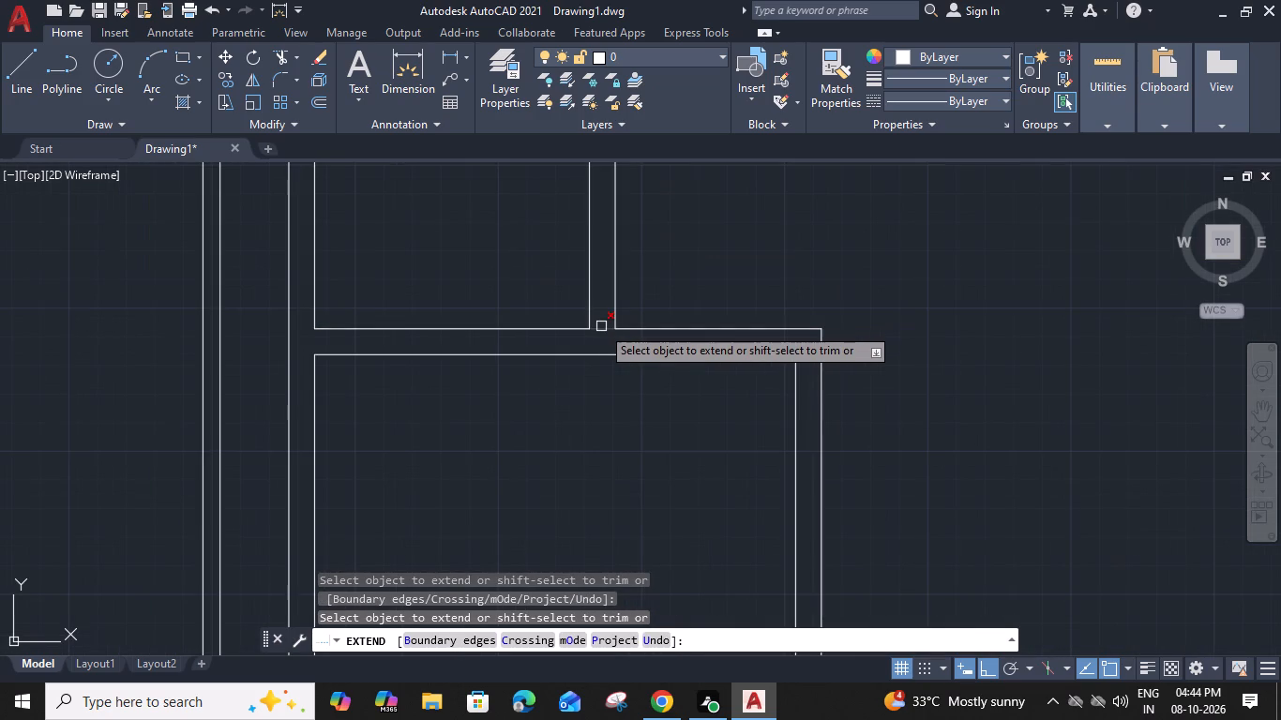
pyautogui.scroll(-2, 600, 326)
pyautogui.moveTo(619, 299); pyautogui.dragTo(618, 356, button='middle')
pyautogui.scroll(3, 580, 293)
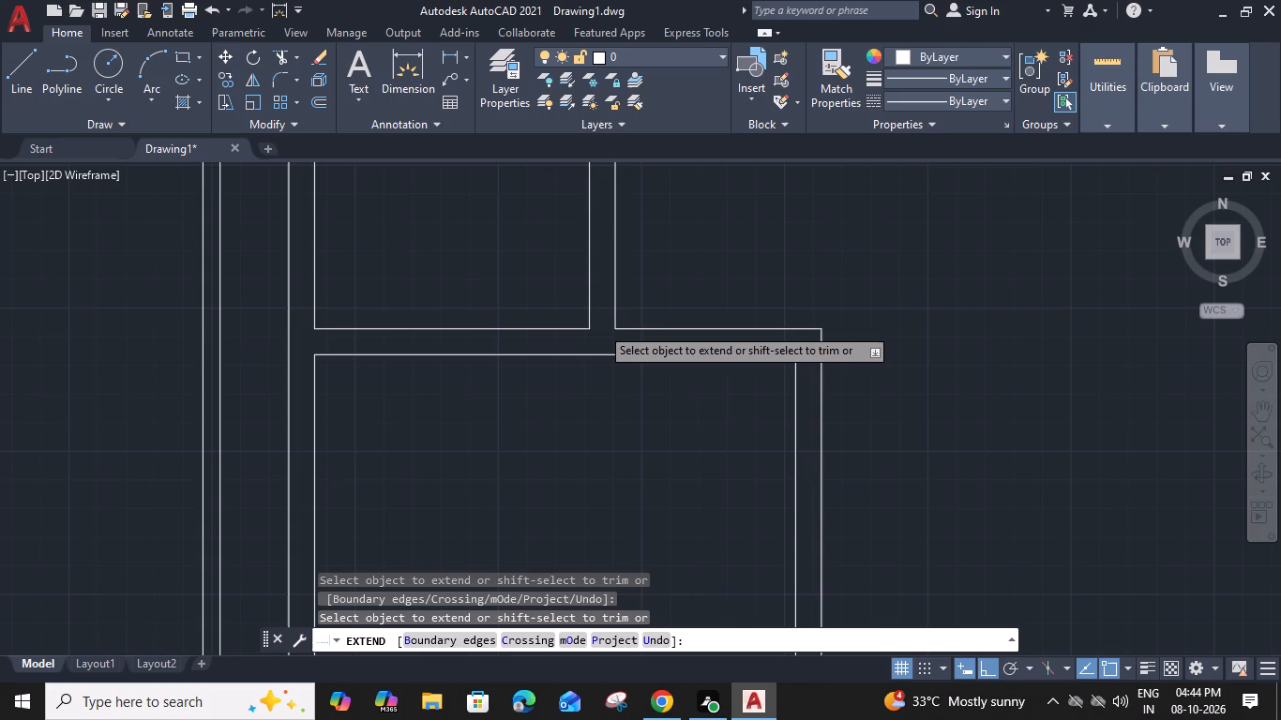
pyautogui.keyDown('shift'); pyautogui.click(651, 377); pyautogui.keyUp('shift')
pyautogui.scroll(-3, 651, 371)
pyautogui.moveTo(836, 457); pyautogui.dragTo(782, 426, button='middle')
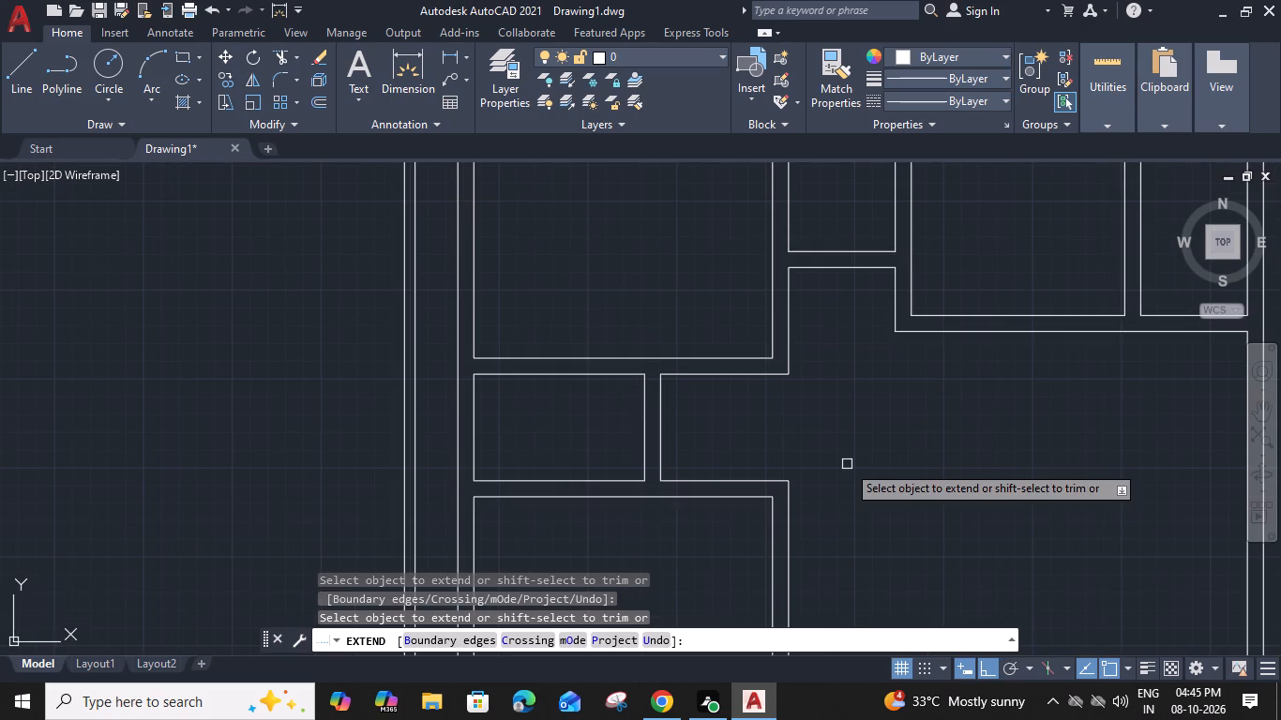
pyautogui.moveTo(782, 426); pyautogui.dragTo(531, 259, button='middle')
pyautogui.moveTo(713, 376); pyautogui.dragTo(714, 377, button='middle')
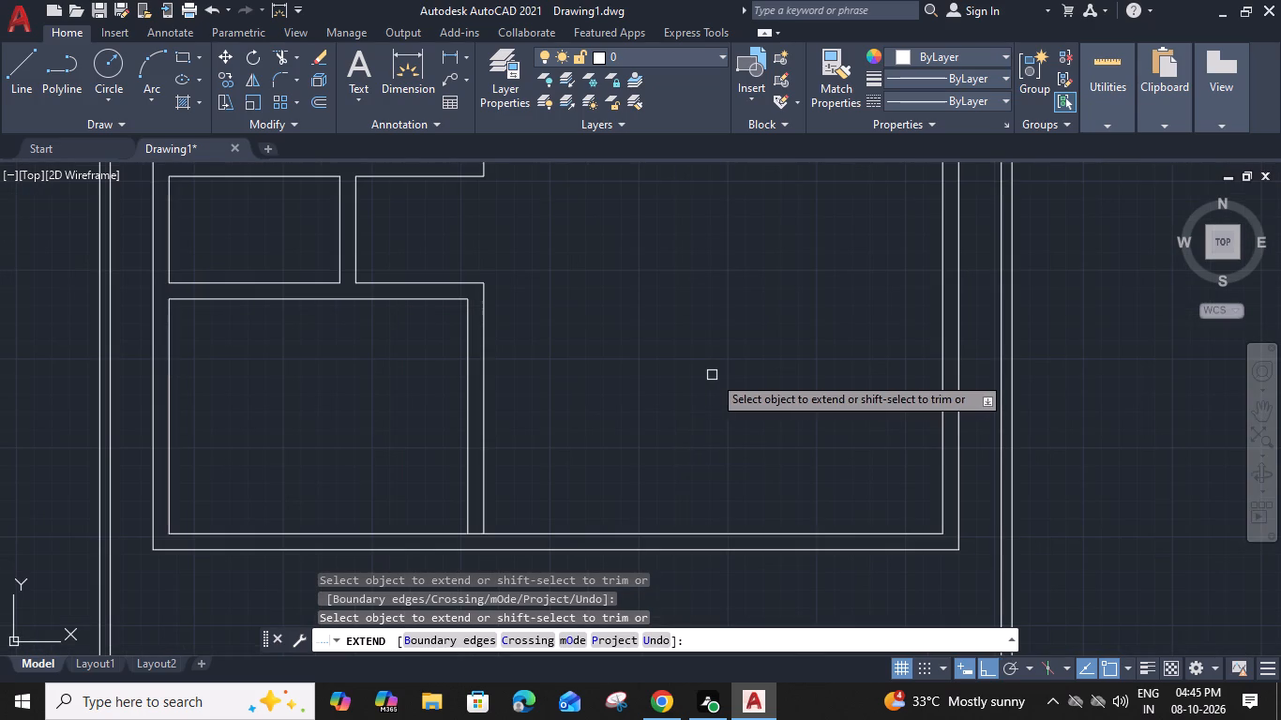
pyautogui.moveTo(714, 377); pyautogui.dragTo(746, 379, button='middle')
pyautogui.press('Escape')
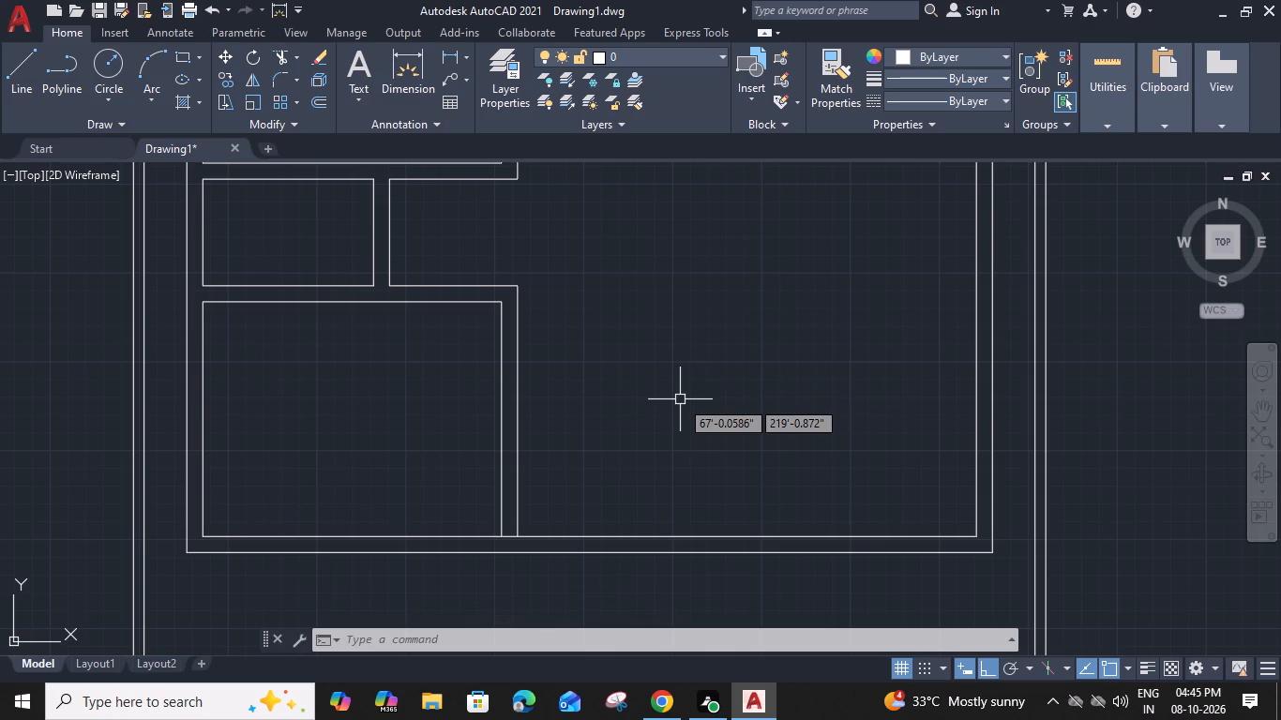
# Trim the bottom wall's inner line between the two faces of the lower-left room's right wall.
pyautogui.press('t')
pyautogui.write('r')
pyautogui.press('space')
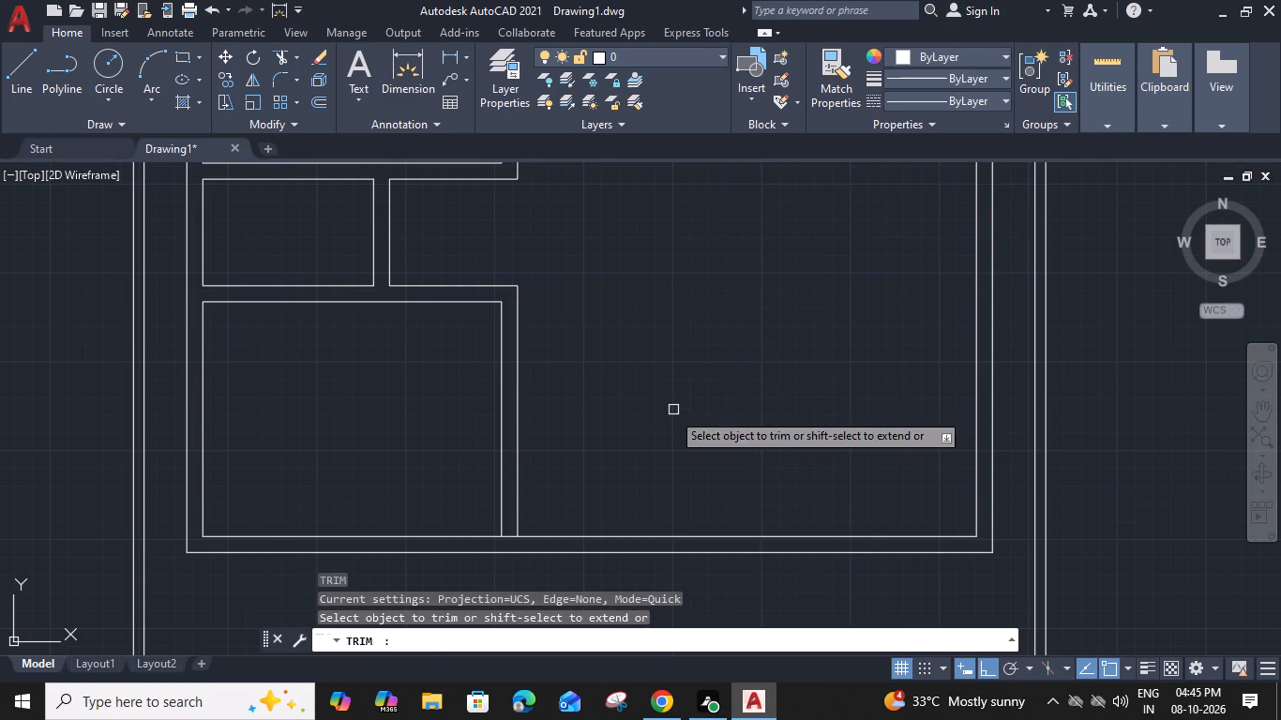
pyautogui.click(510, 539)
pyautogui.press('Escape')
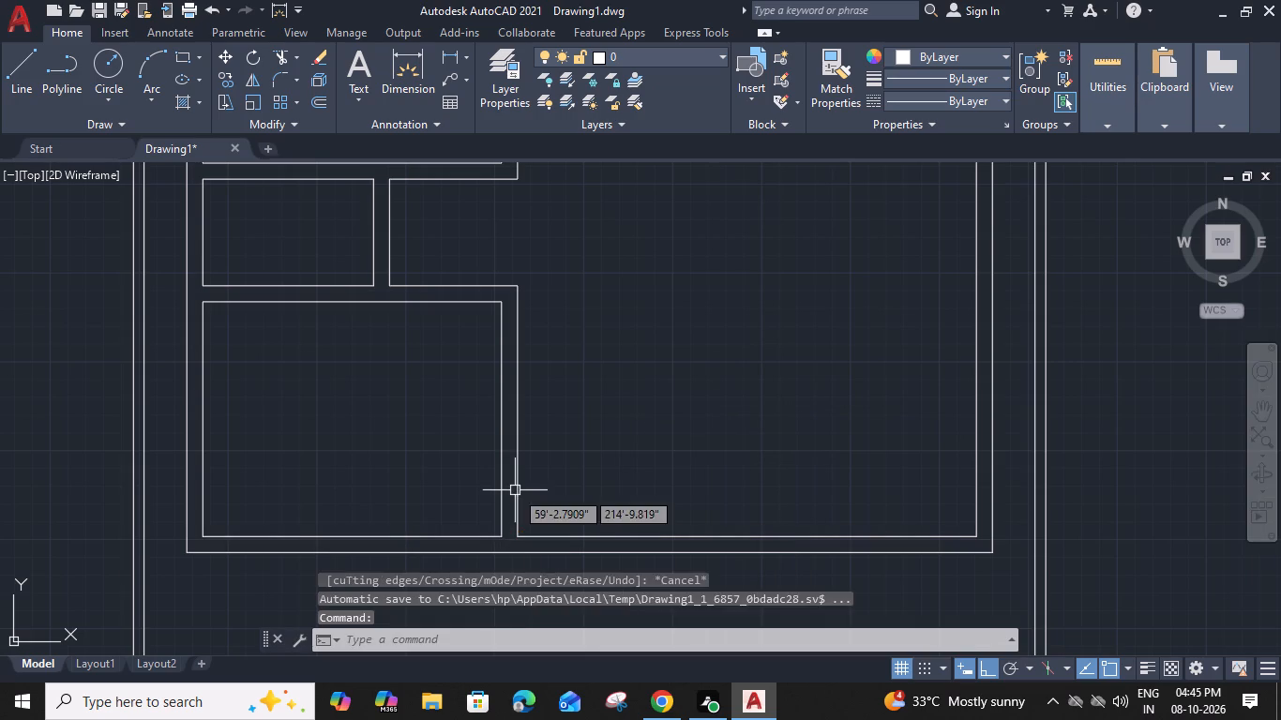
# Offset the outer face of the lower-left room's right wall 14' into the large space, and offset that copy by 9".
pyautogui.click(516, 489)
pyautogui.write('o')
pyautogui.press('space')
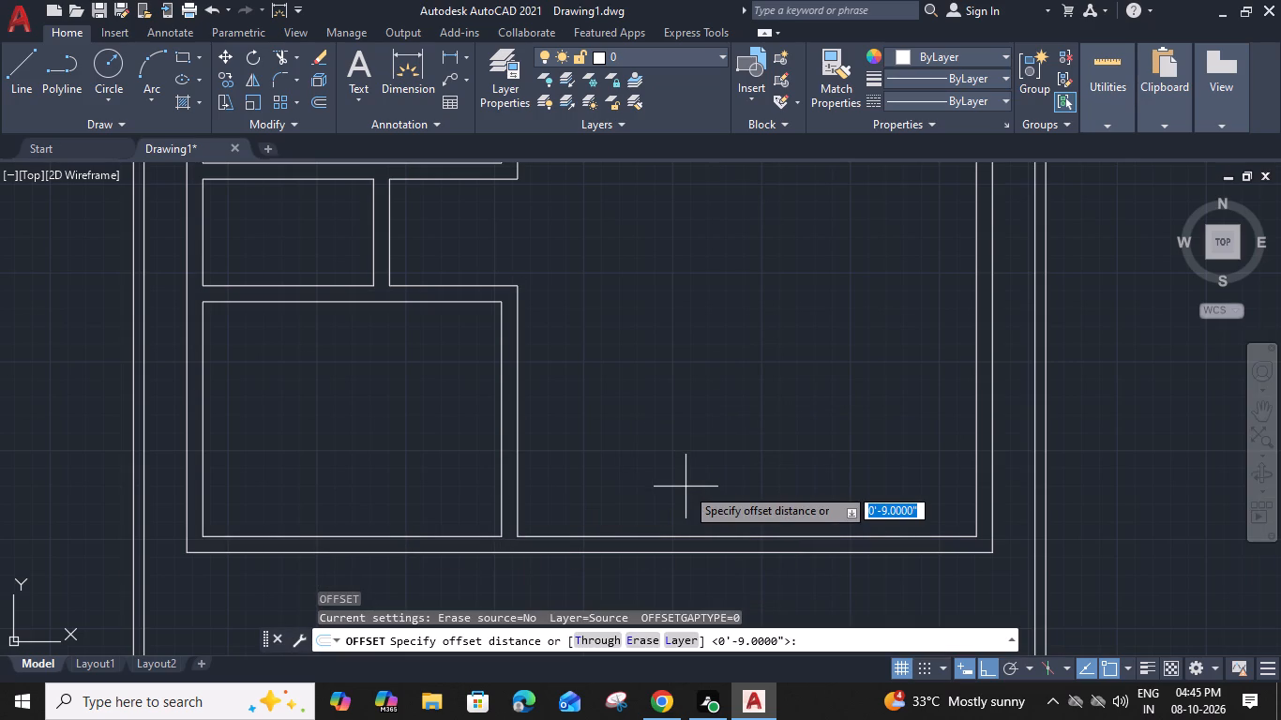
pyautogui.press('1')
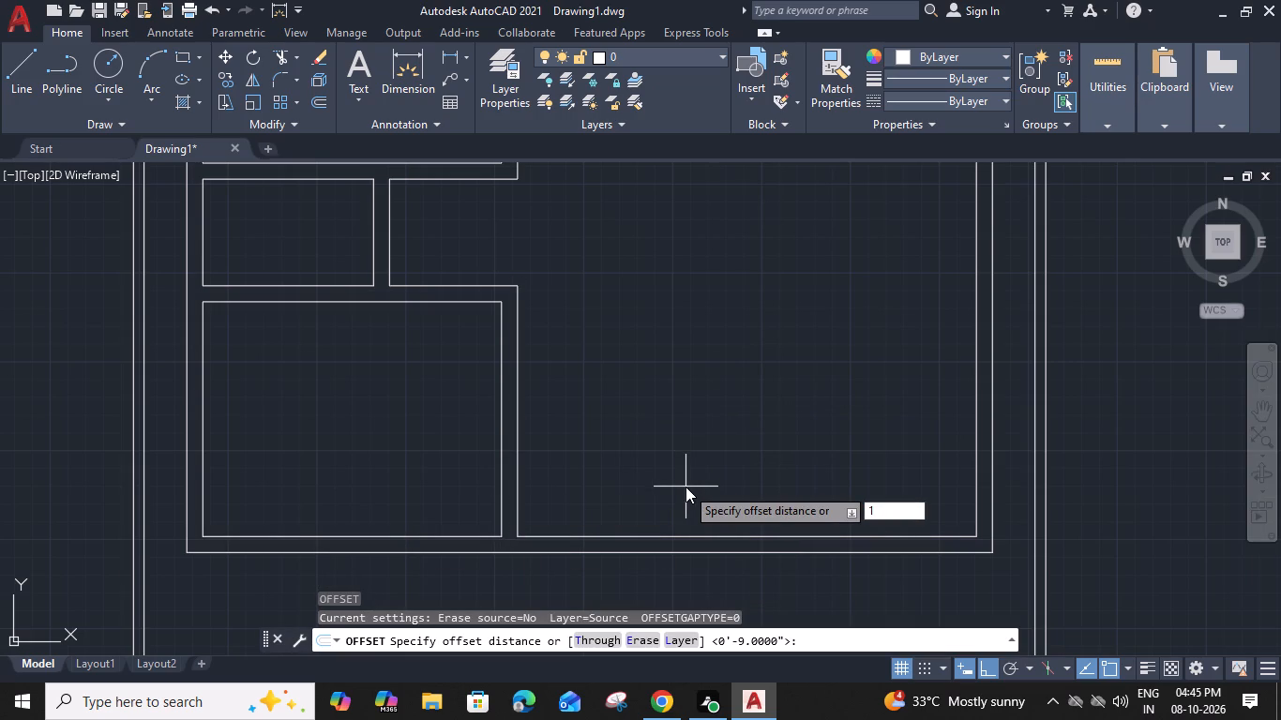
pyautogui.write("4'")
pyautogui.press('space')
pyautogui.click(705, 487)
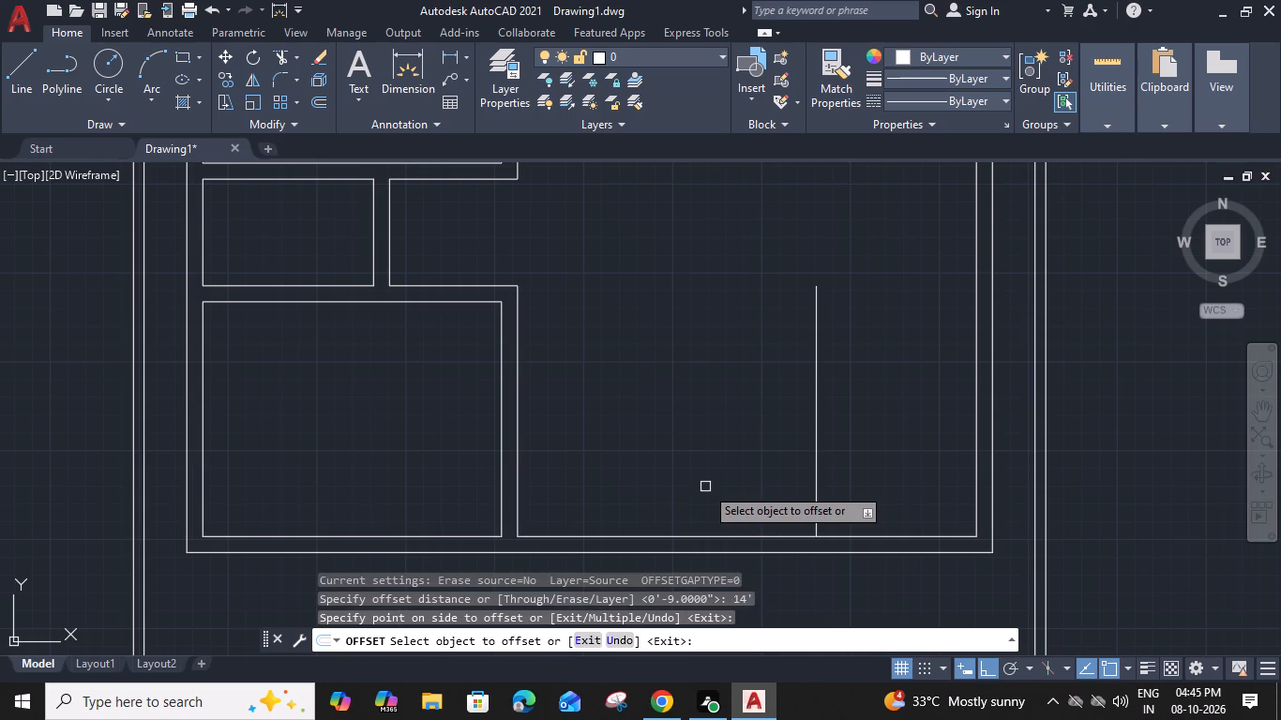
pyautogui.click(819, 475)
pyautogui.press('9')
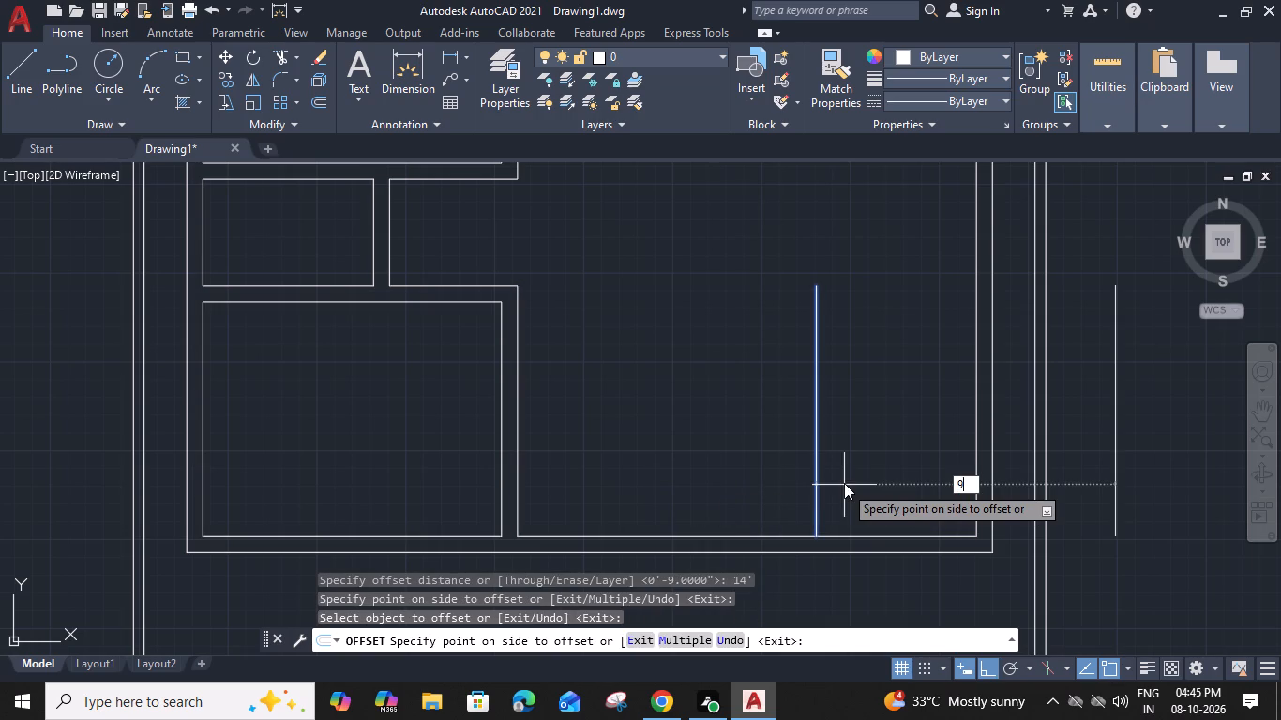
pyautogui.hotkey('shift', '"')
pyautogui.press('Return')
pyautogui.press('Escape')
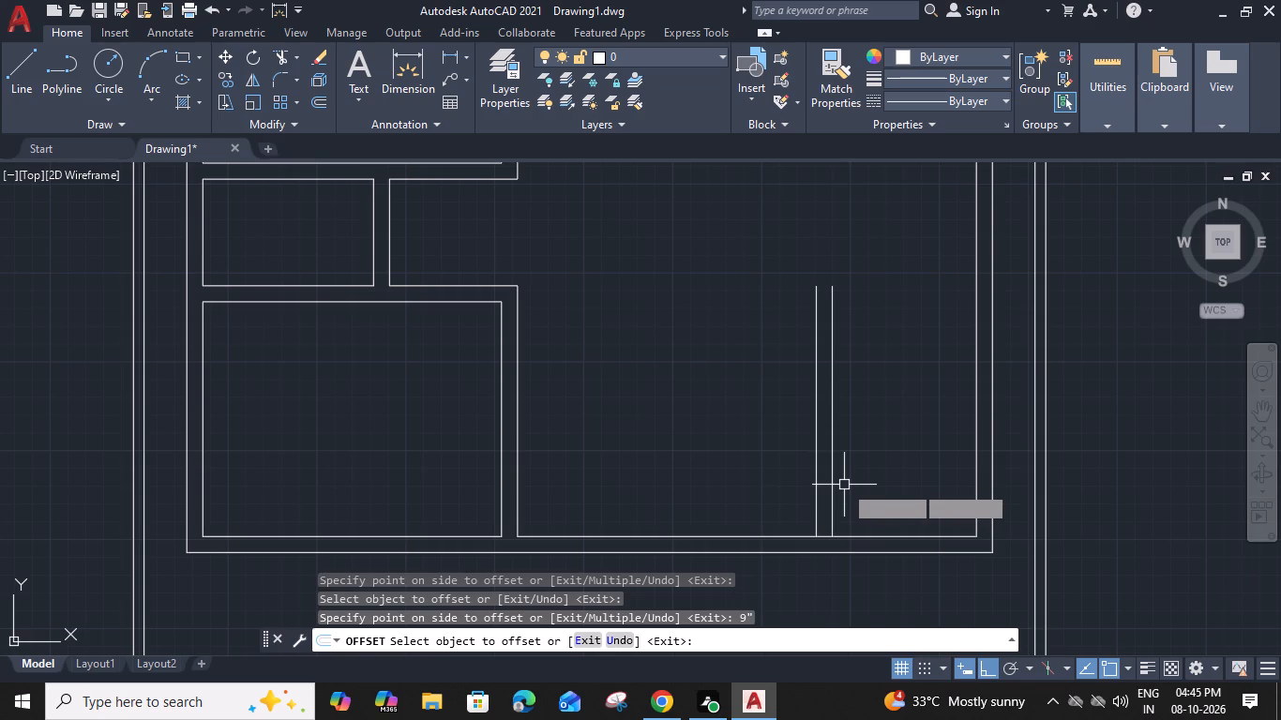
# Trim the bottom wall's inner line between the two faces of the new 9" divider in the large space.
pyautogui.press('t')
pyautogui.press('r')
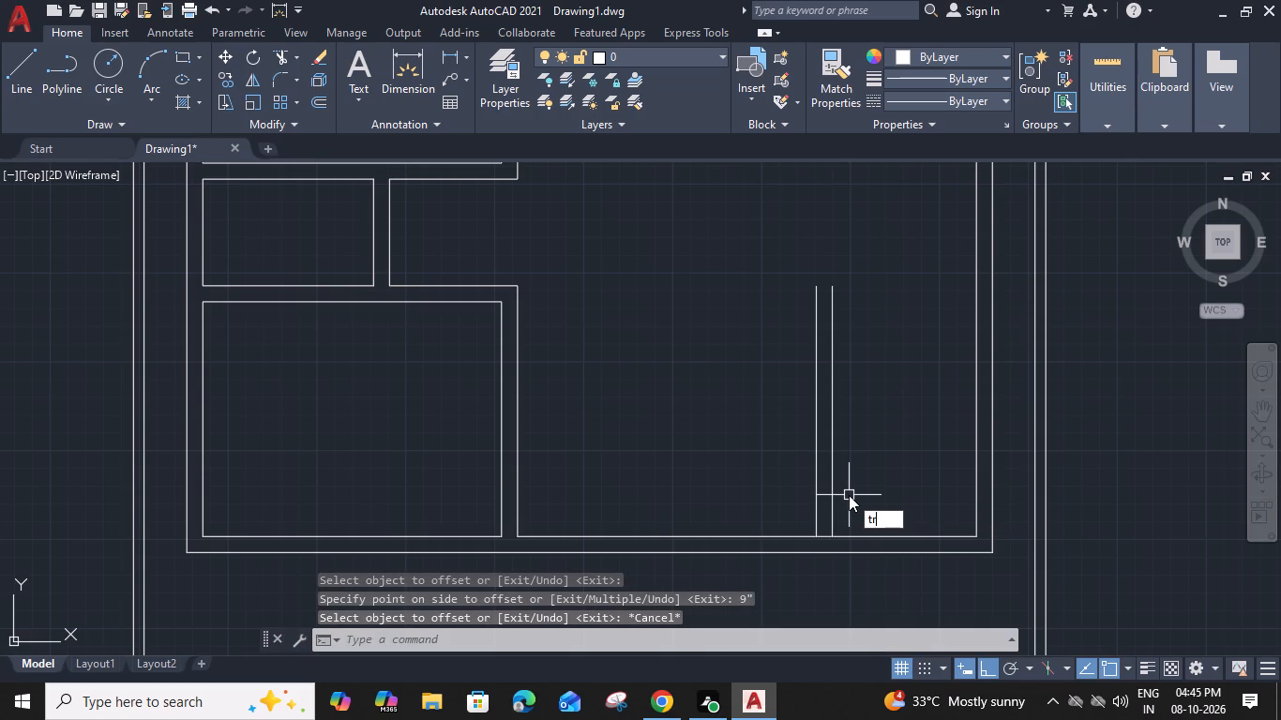
pyautogui.press('space')
pyautogui.scroll(2, 838, 539)
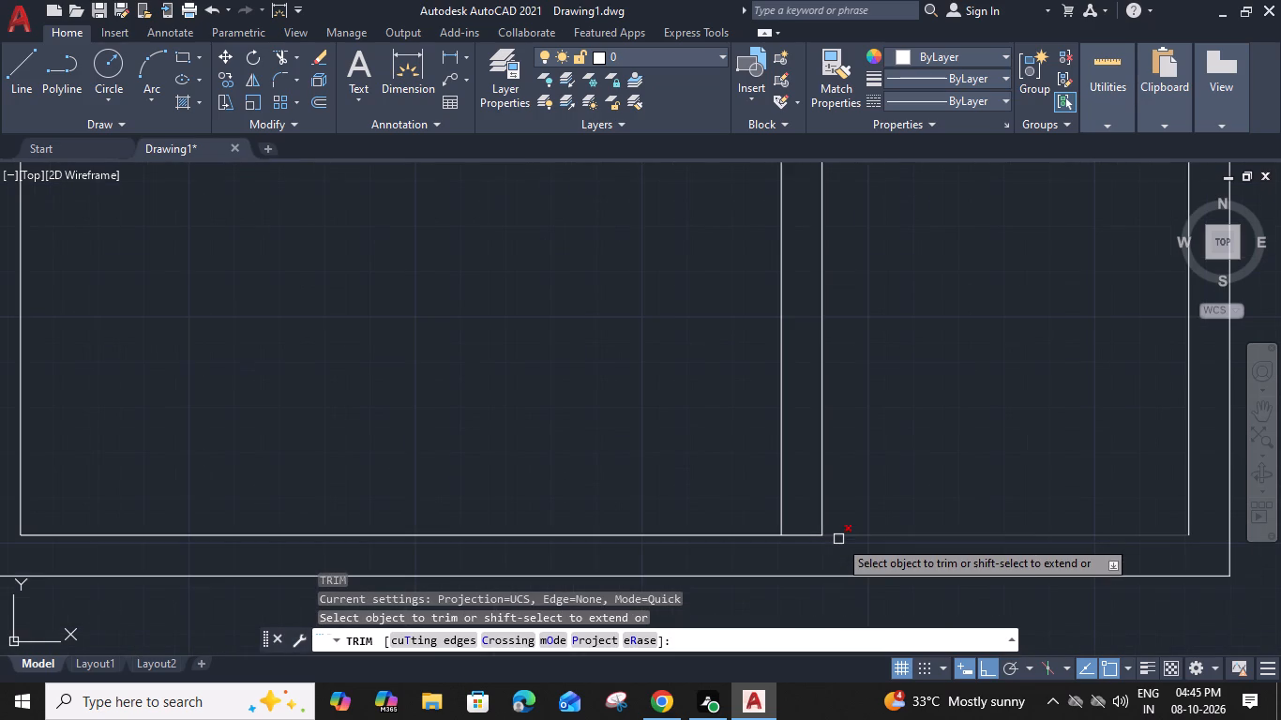
pyautogui.click(810, 535)
pyautogui.scroll(-3, 808, 535)
pyautogui.press('Escape')
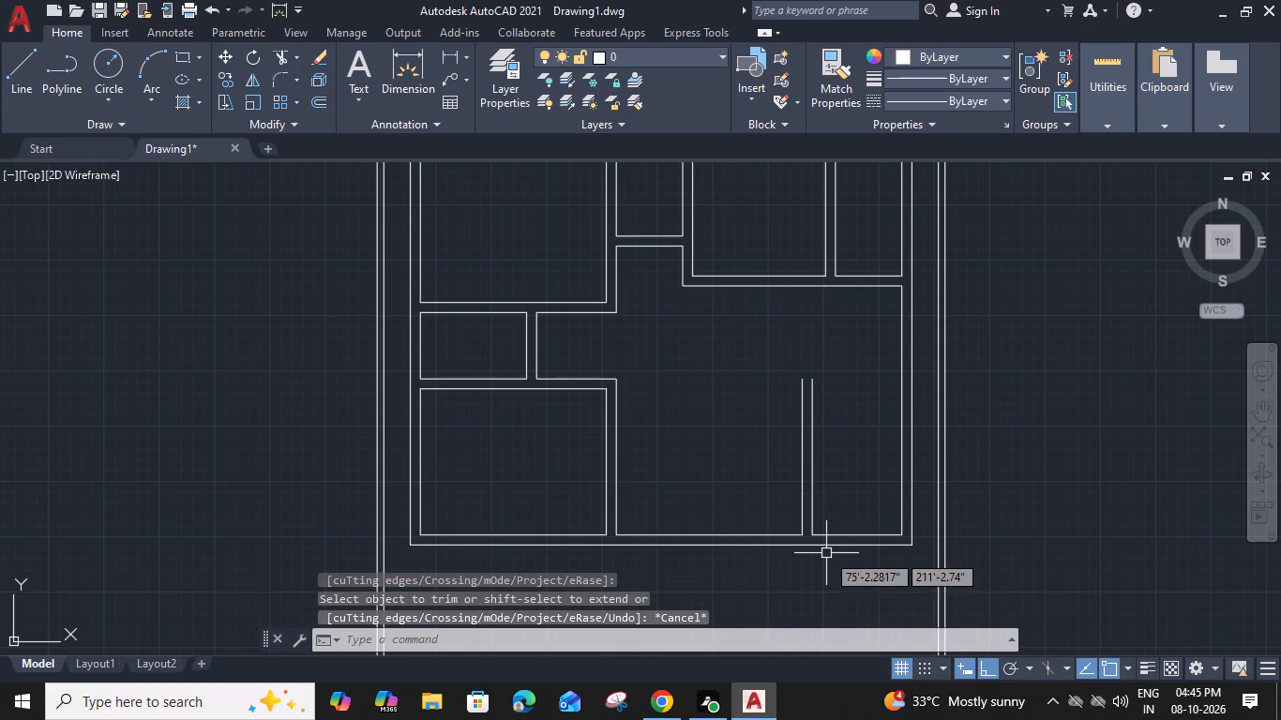
# Draw a short line across the base of the new divider, joining its two faces at the bottom wall's inner line.
pyautogui.press('l')
pyautogui.press('space')
pyautogui.scroll(2, 821, 543)
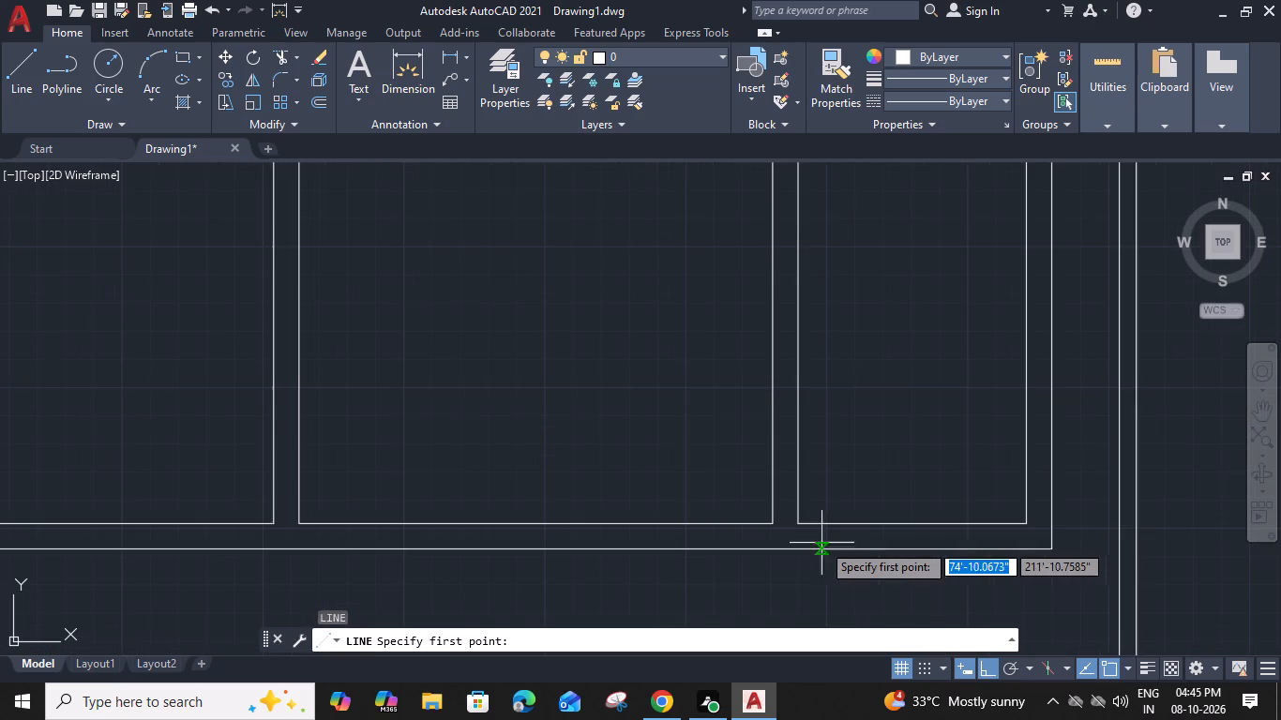
pyautogui.click(799, 522)
pyautogui.click(776, 524)
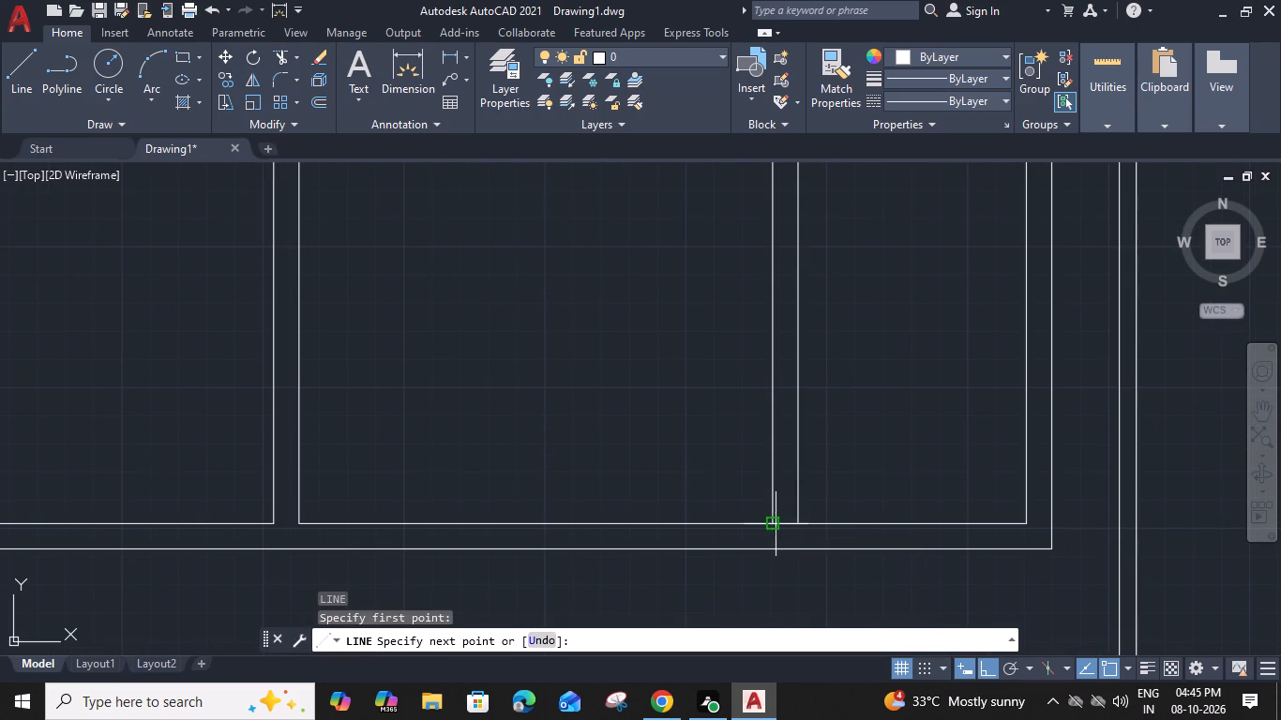
pyautogui.press('Escape')
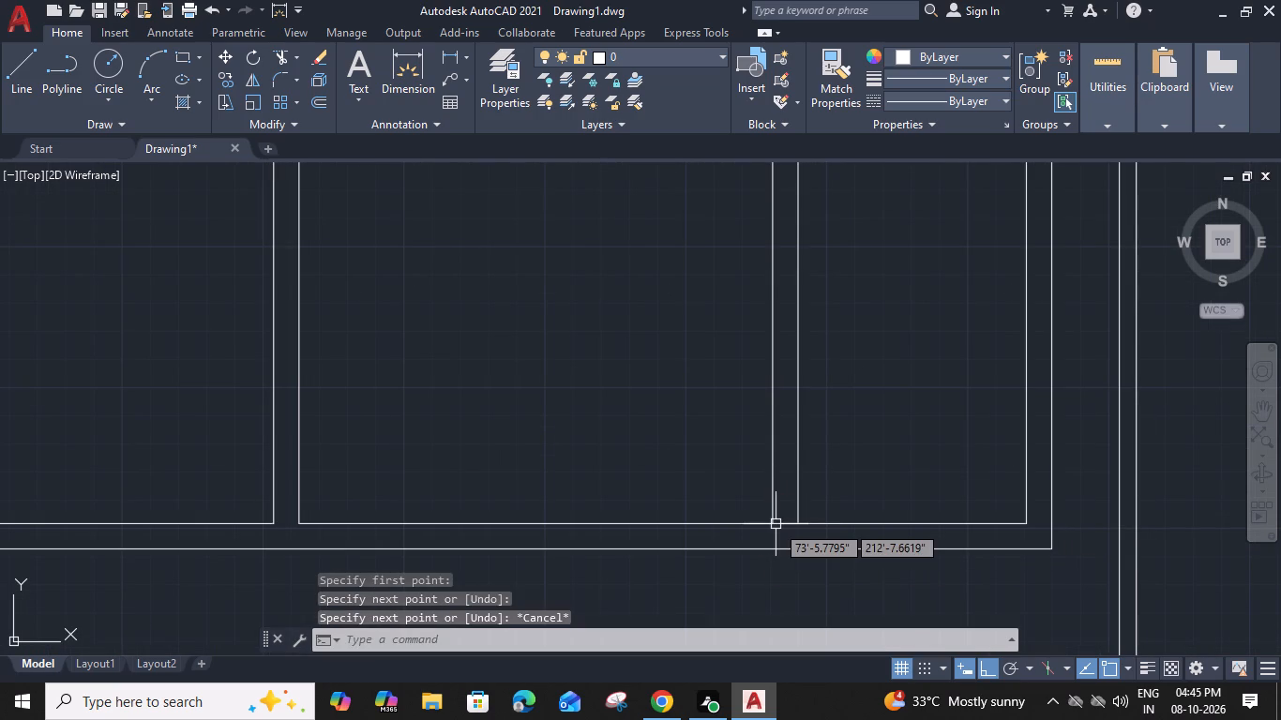
# Offset the short base line 4' up the divider, and offset that copy another 4' upward.
pyautogui.click(784, 525)
pyautogui.write('o')
pyautogui.press('space')
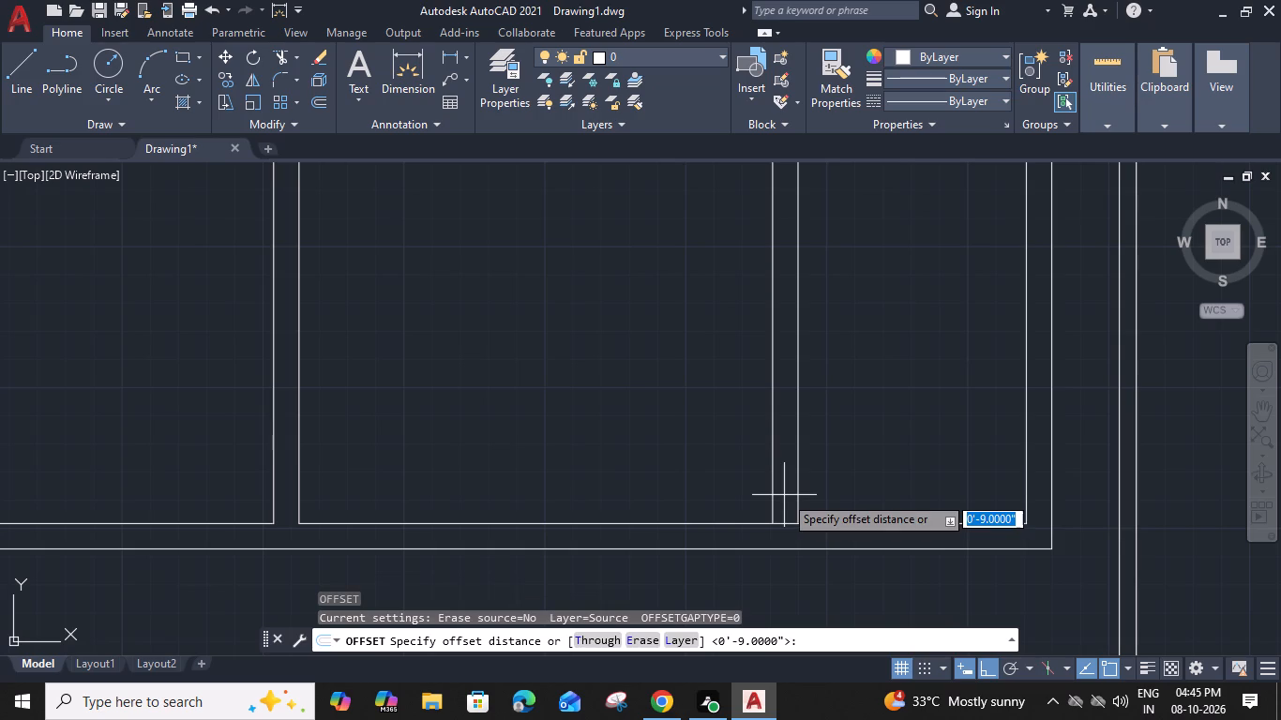
pyautogui.write("4'")
pyautogui.press('space')
pyautogui.doubleClick(786, 479)
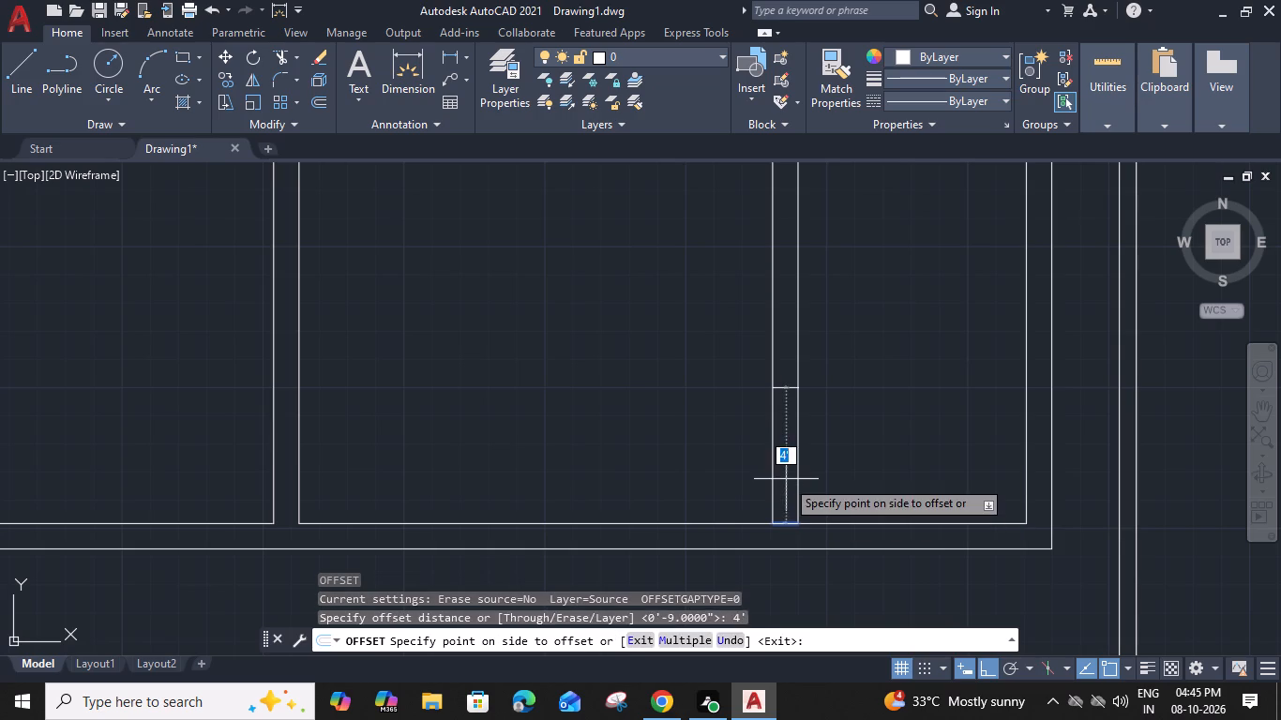
pyautogui.click(788, 389)
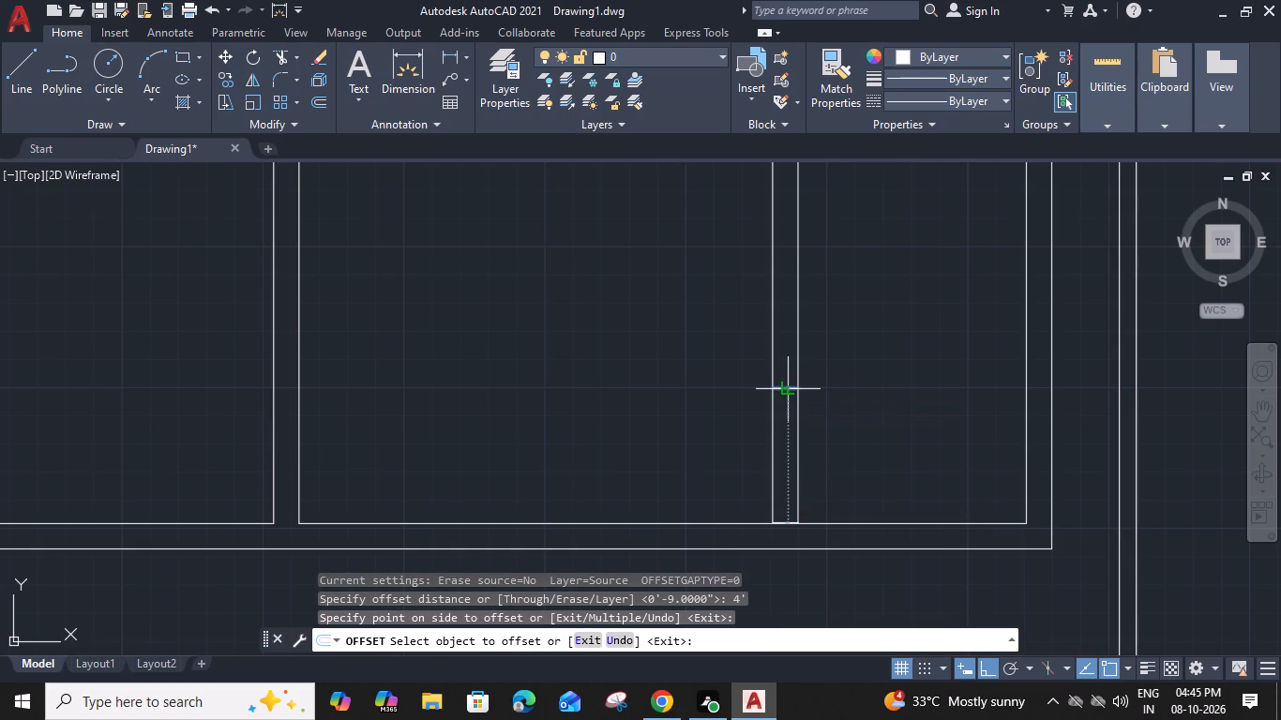
pyautogui.click(786, 325)
pyautogui.press('Escape')
# Trim away the divider's base line and 4' cross line, and both divider faces above the 8' cross line, leaving an 8' stub wall.
pyautogui.press('t')
pyautogui.press('r')
pyautogui.press('space')
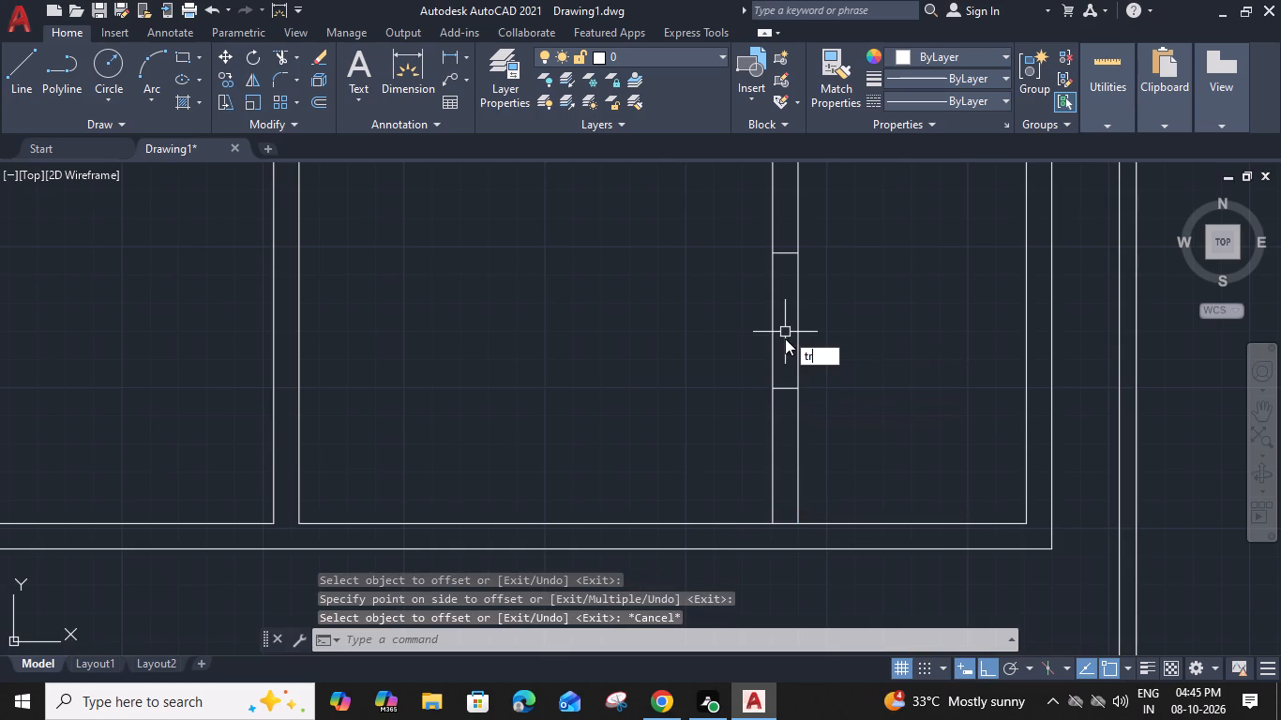
pyautogui.click(785, 367)
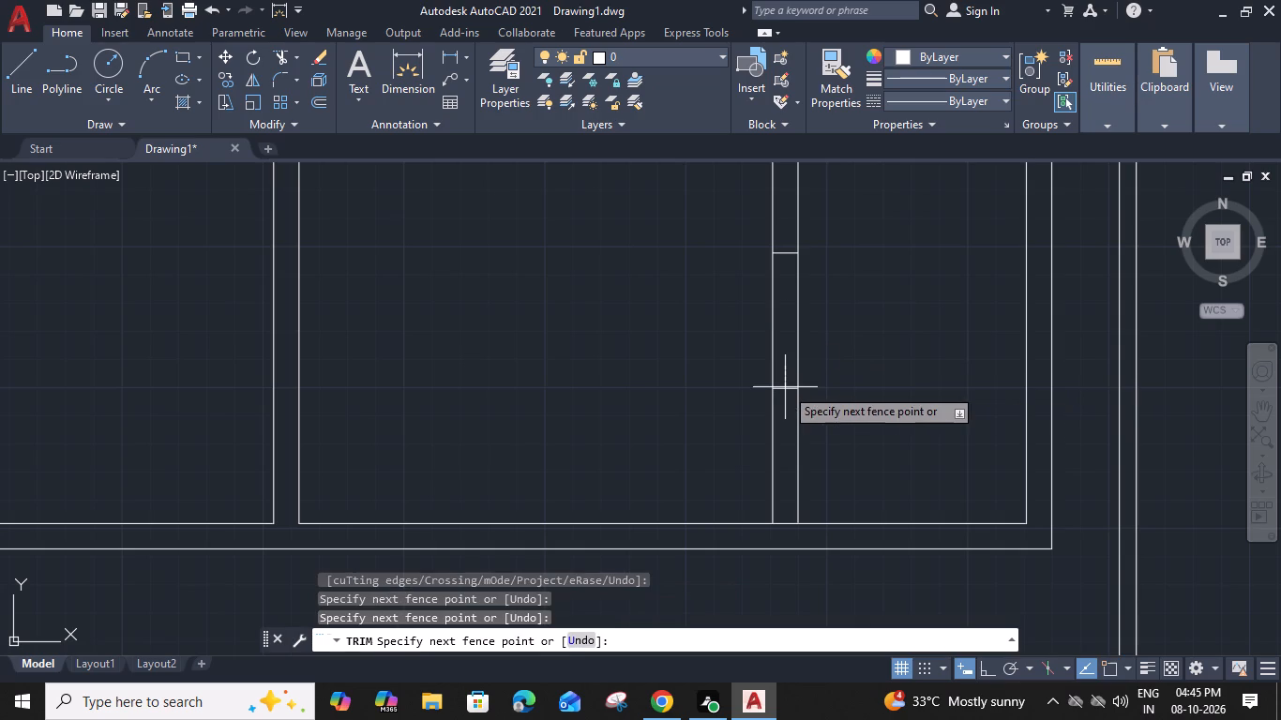
pyautogui.click(783, 537)
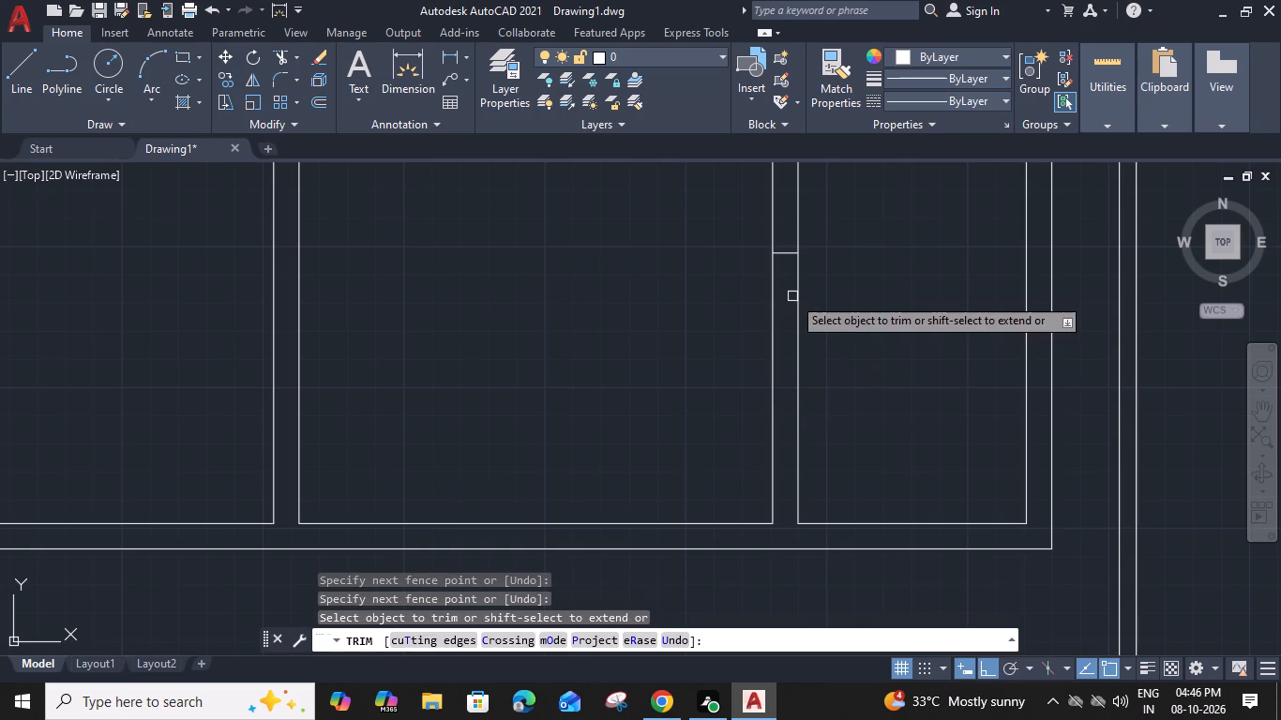
pyautogui.moveTo(842, 306); pyautogui.dragTo(854, 435, button='middle')
pyautogui.click(851, 314)
pyautogui.click(730, 326)
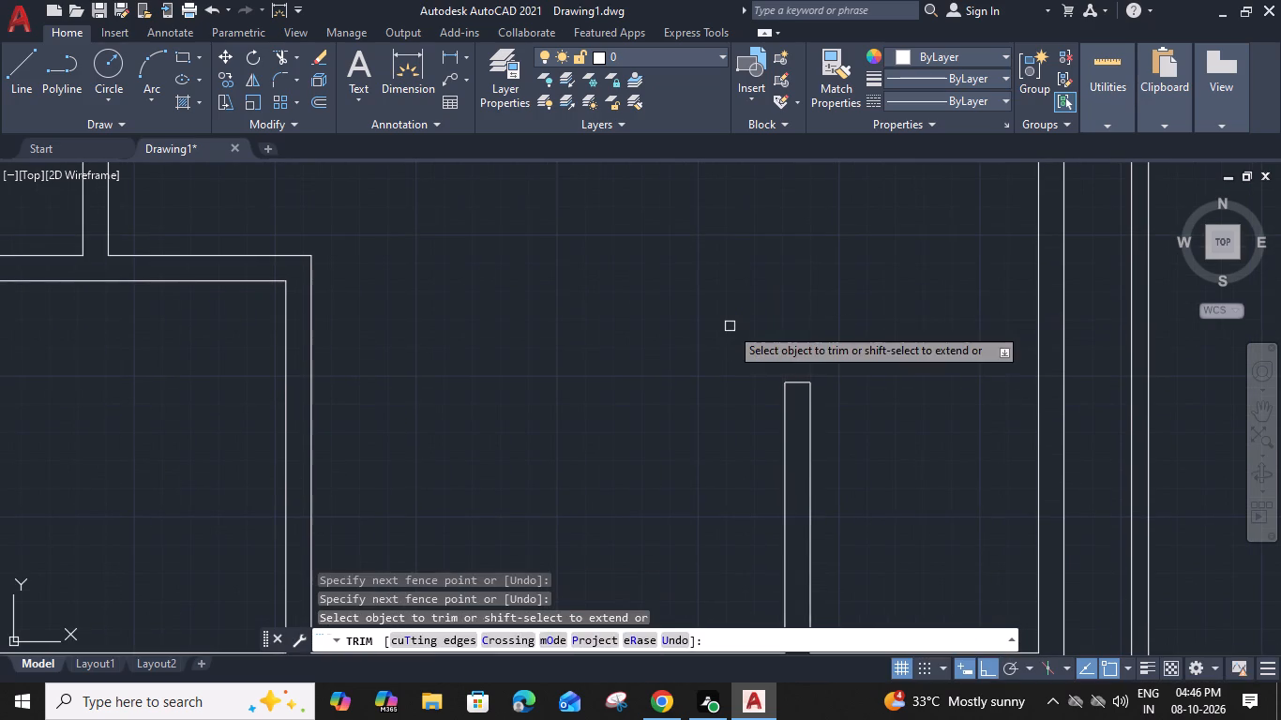
pyautogui.press('Escape')
# Draw a 9" line across the upper-left room's right wall, from the room's lower inner corner to the wall's outer face.
pyautogui.scroll(-2, 730, 326)
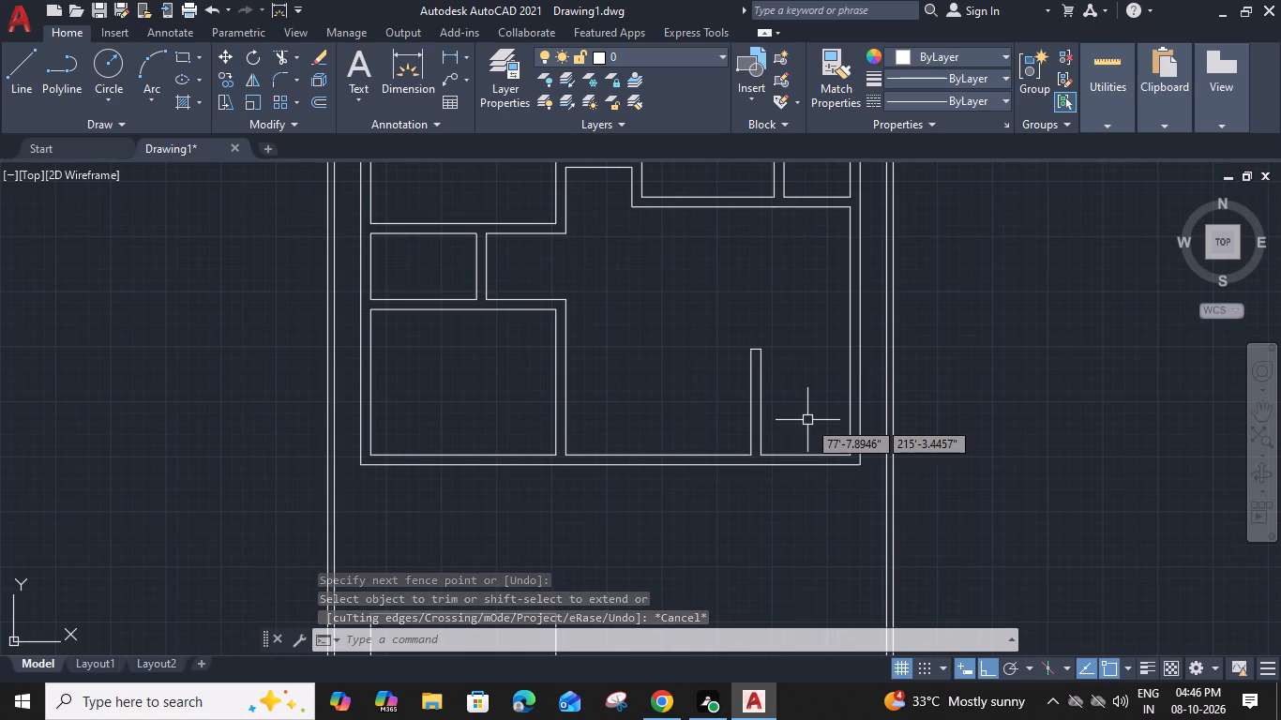
pyautogui.moveTo(807, 419); pyautogui.dragTo(867, 497, button='middle')
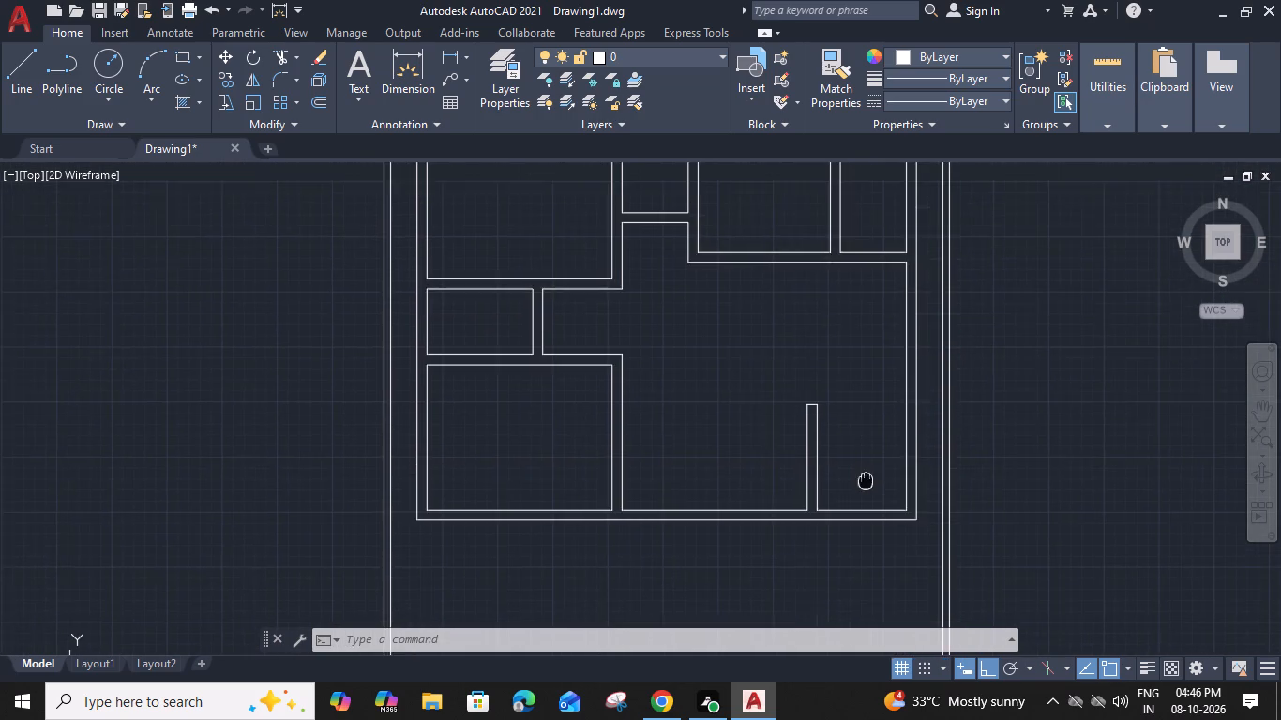
pyautogui.moveTo(867, 497); pyautogui.dragTo(875, 570, button='middle')
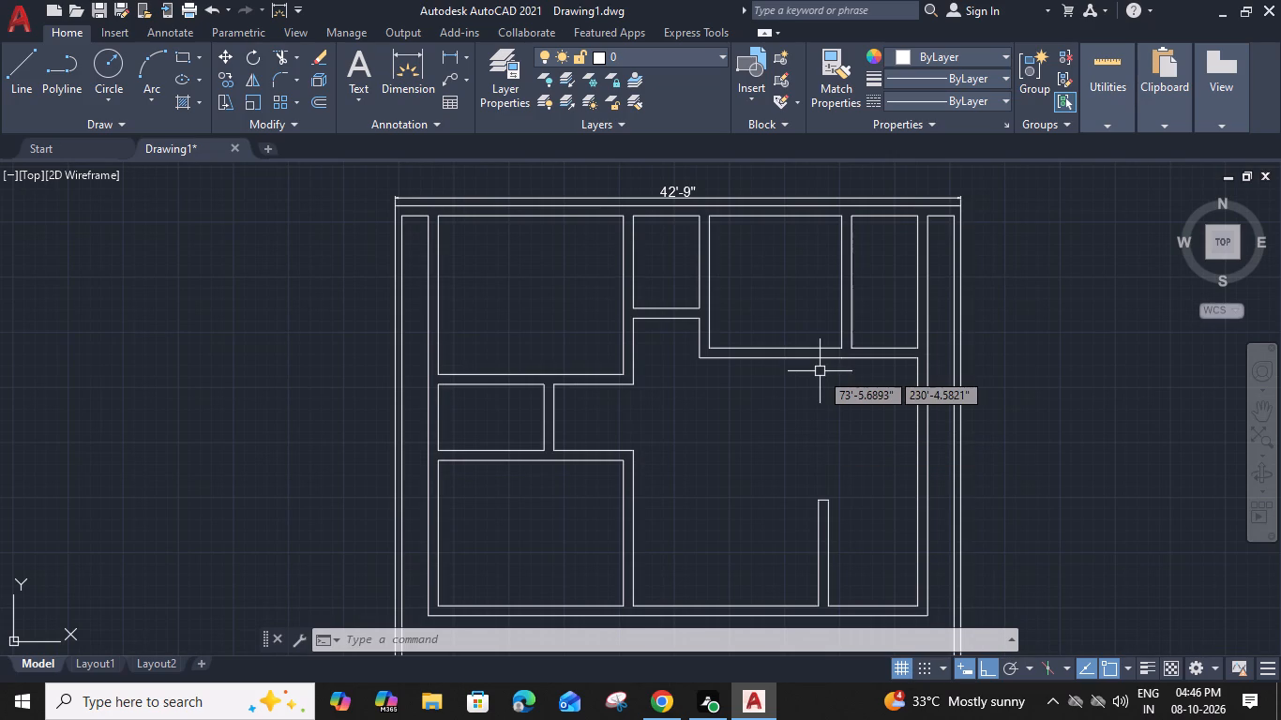
pyautogui.moveTo(820, 371); pyautogui.dragTo(845, 388, button='middle')
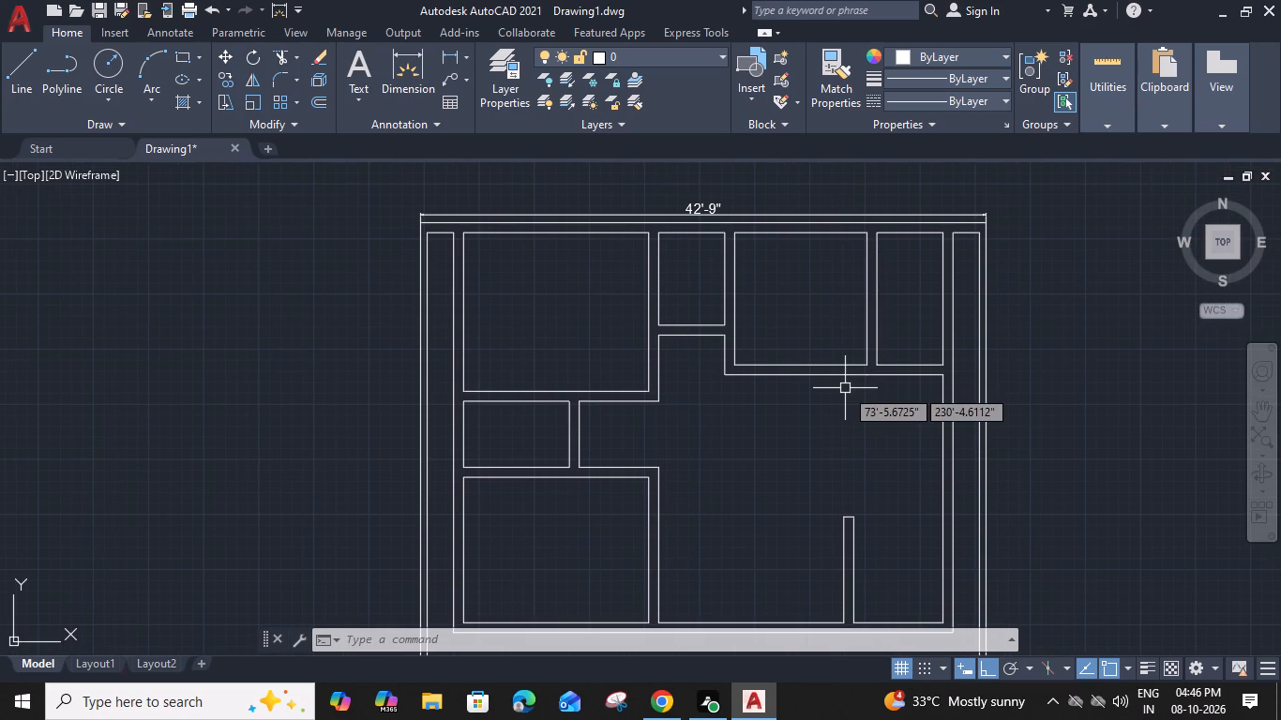
pyautogui.scroll(2, 680, 349)
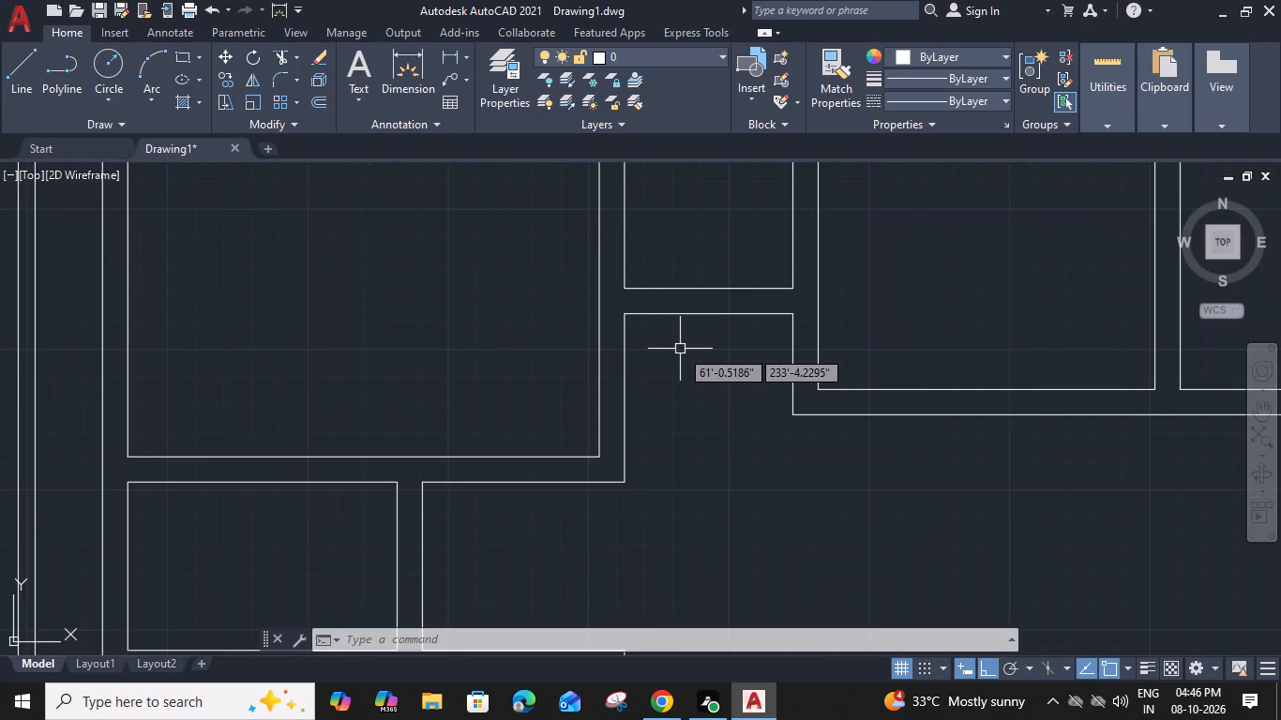
pyautogui.write('l')
pyautogui.press('space')
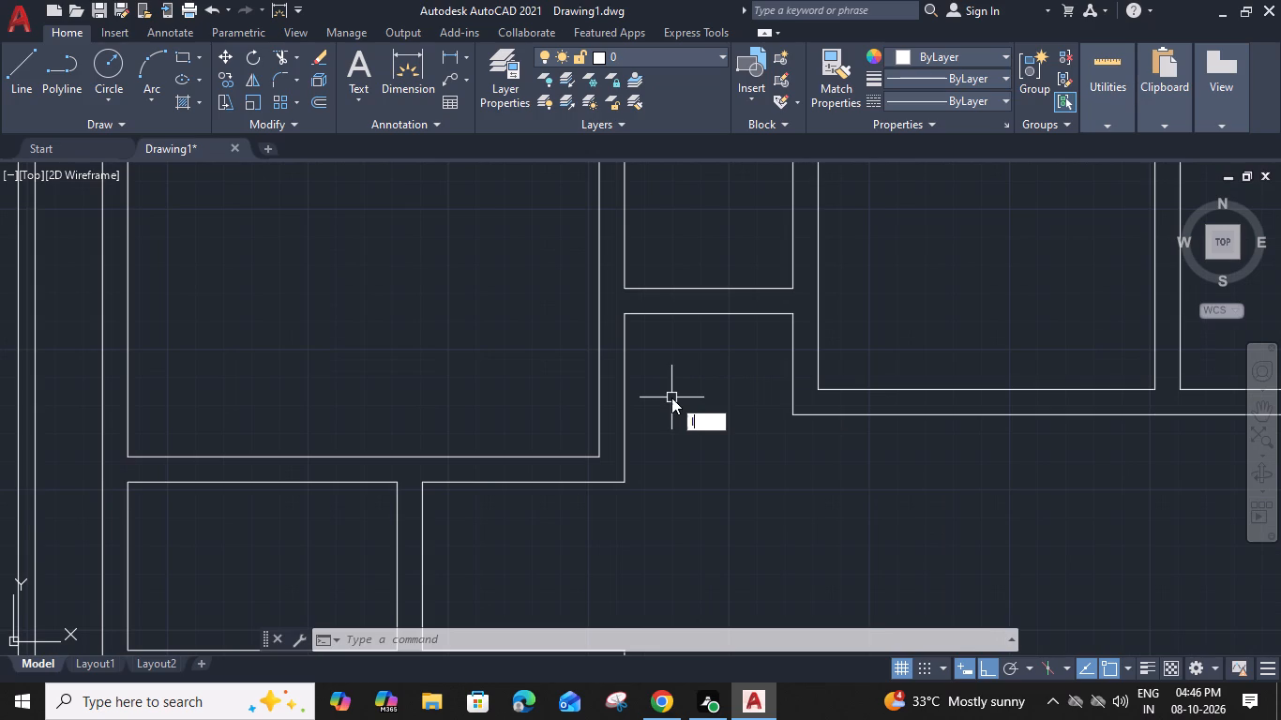
pyautogui.click(600, 456)
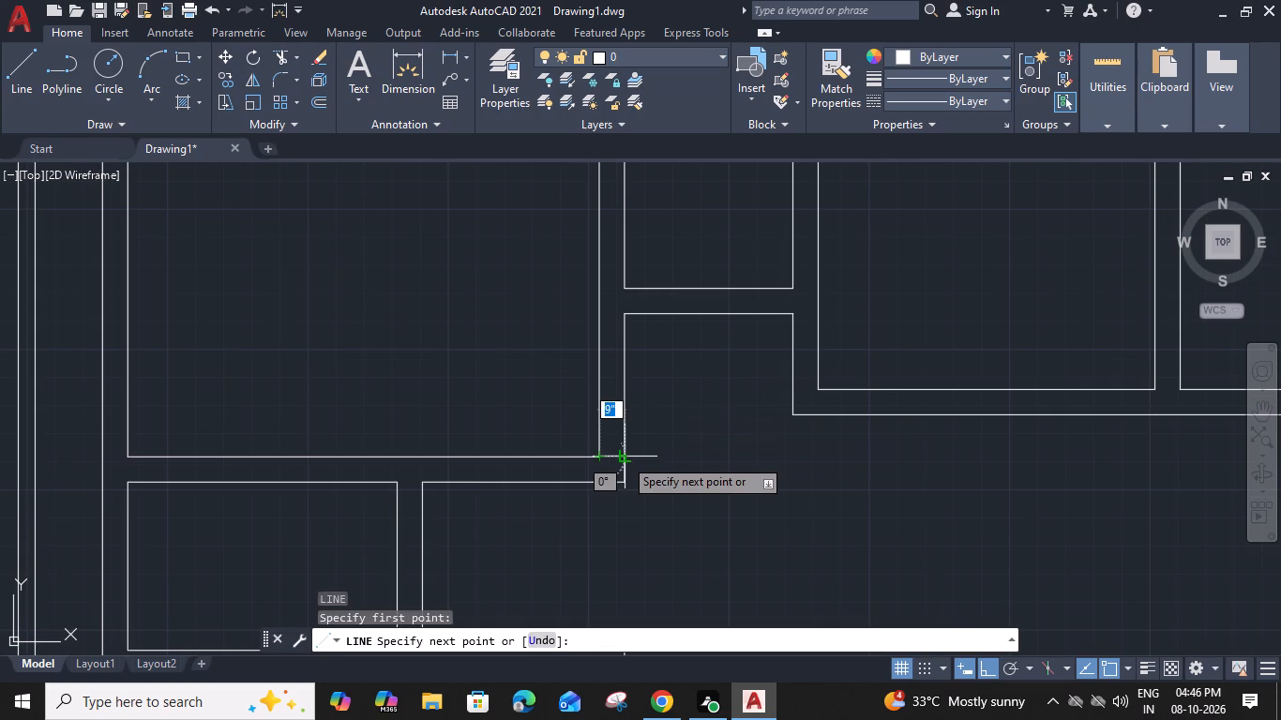
pyautogui.click(627, 456)
pyautogui.press('space')
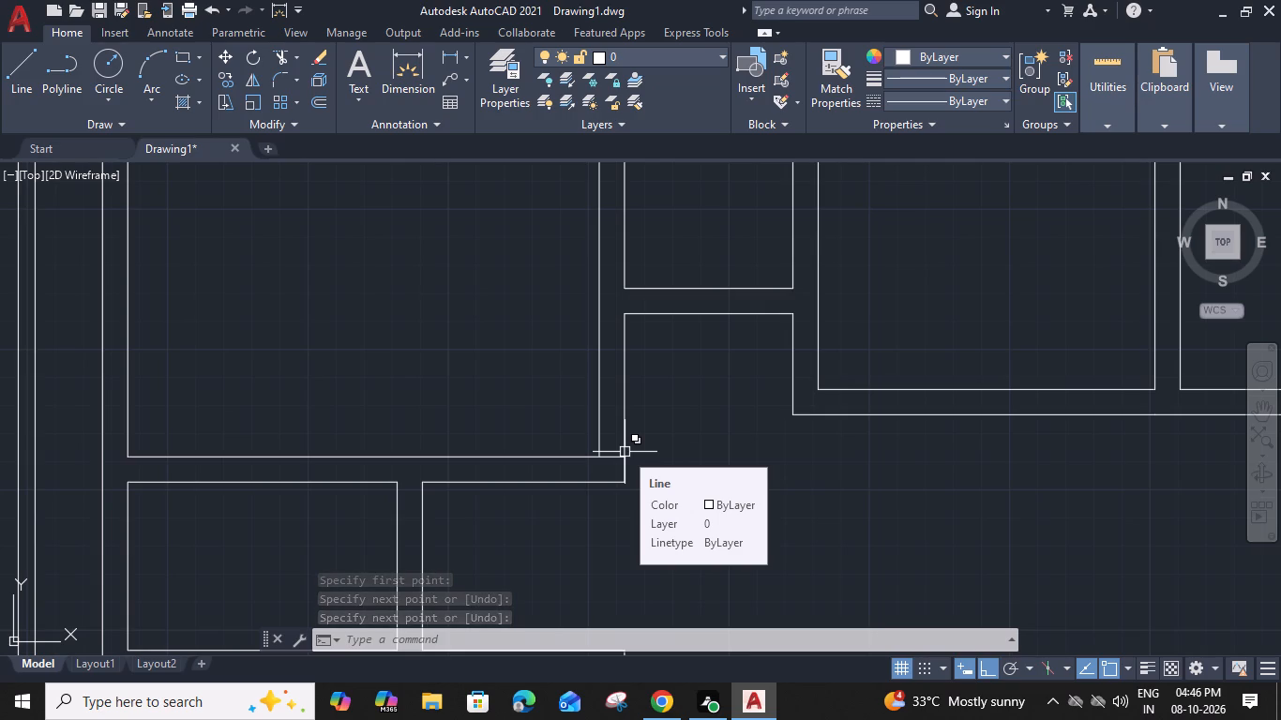
# Draw a short vertical line across the wall below the small upper-middle room, joining its two faces at their eastern ends.
pyautogui.press('space')
pyautogui.click(789, 291)
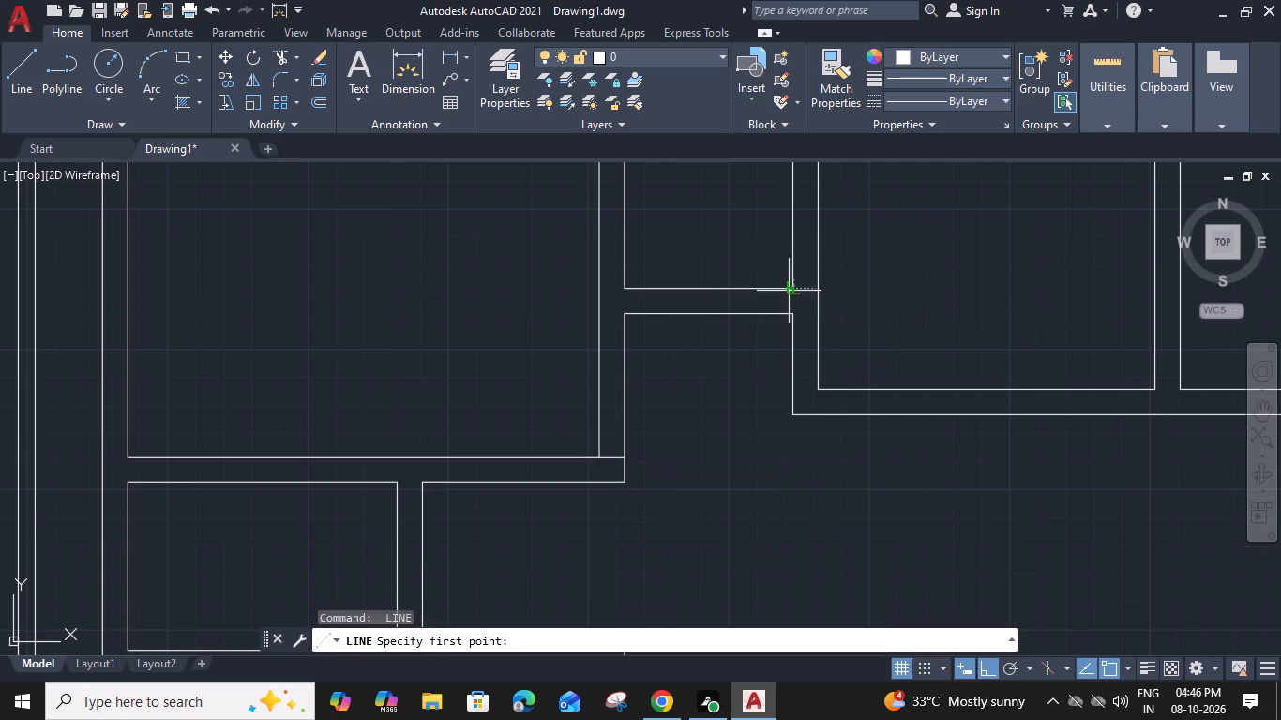
pyautogui.click(790, 316)
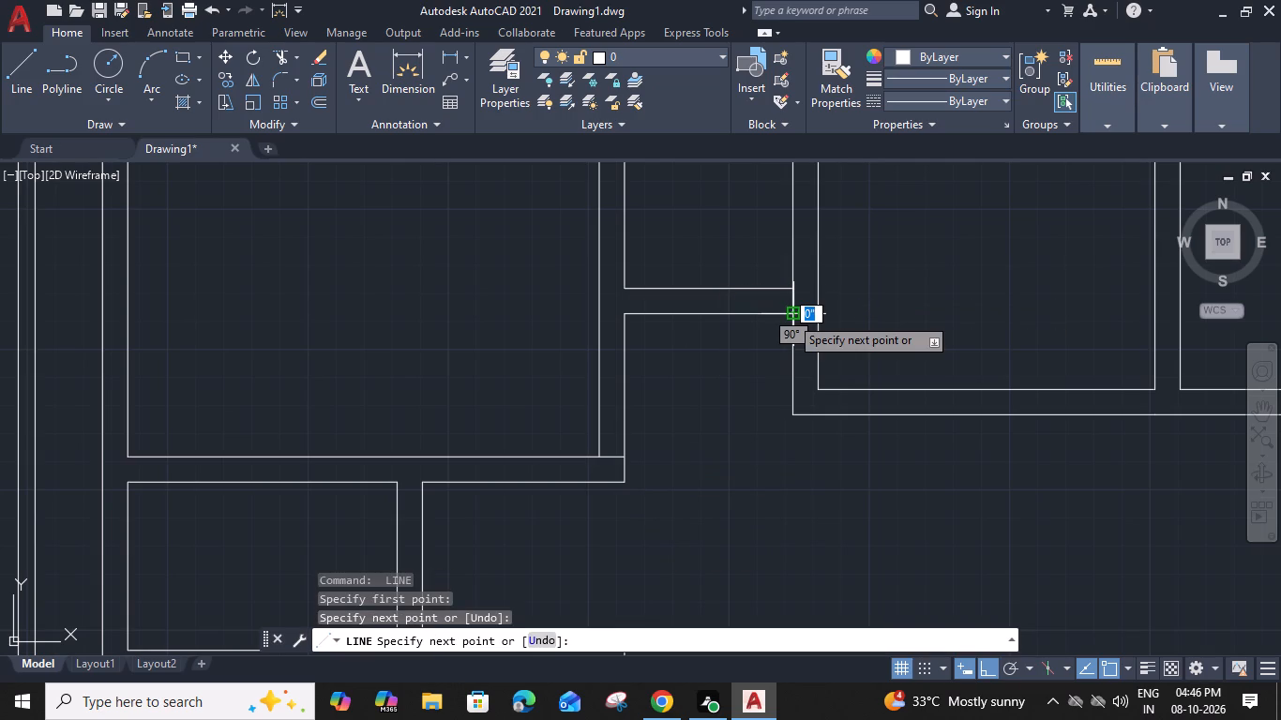
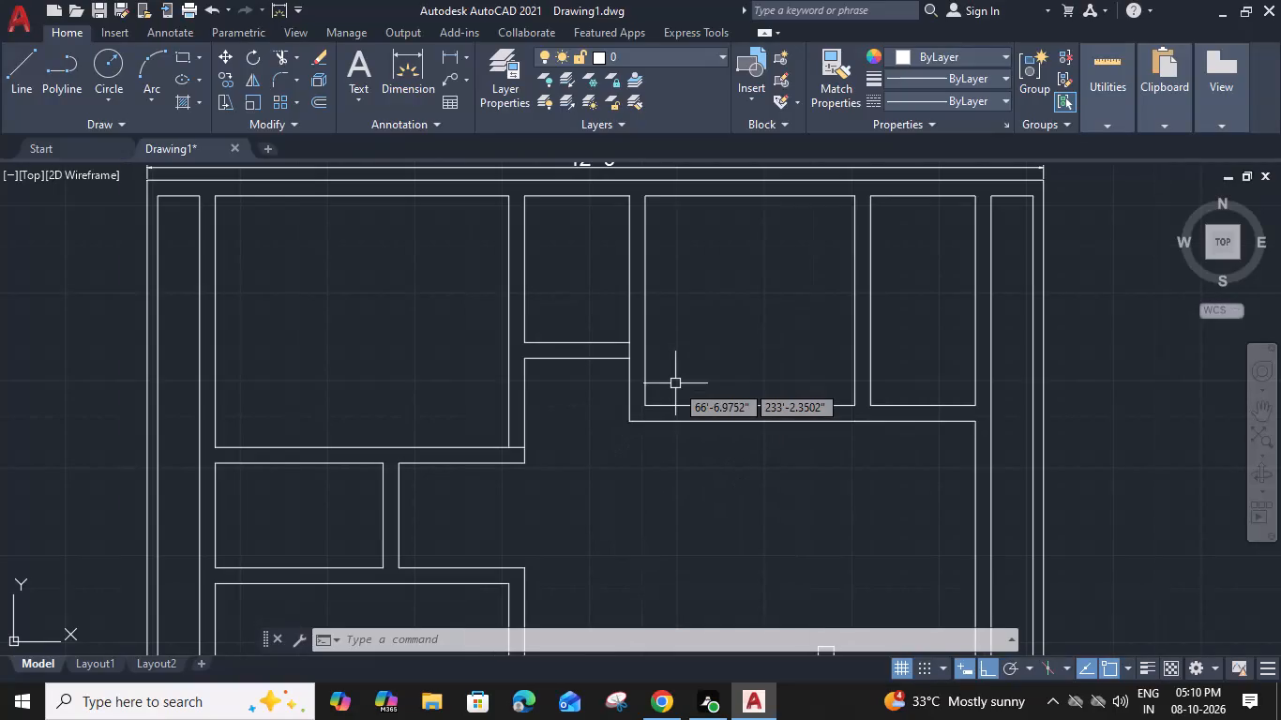
# Draw a short vertical line across the wall below the large upper-right room, at the midpoint of that room's bottom edge.
pyautogui.write('l')
pyautogui.press('space')
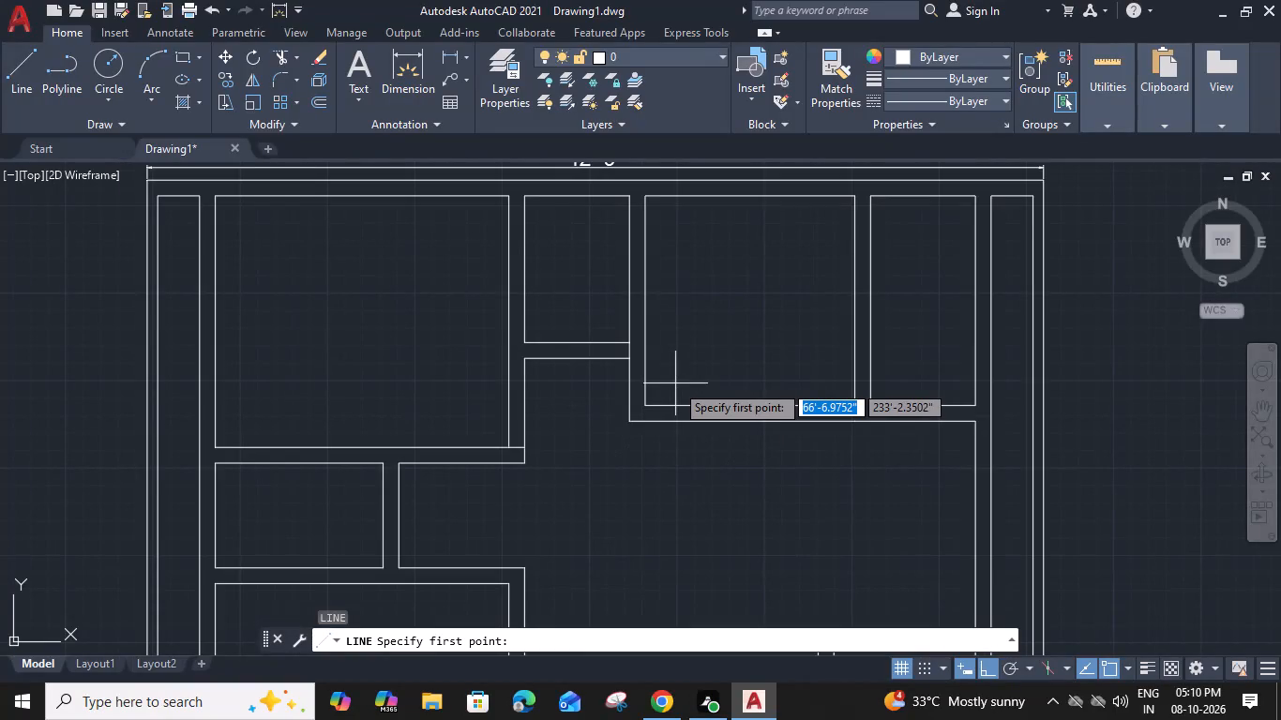
pyautogui.click(751, 407)
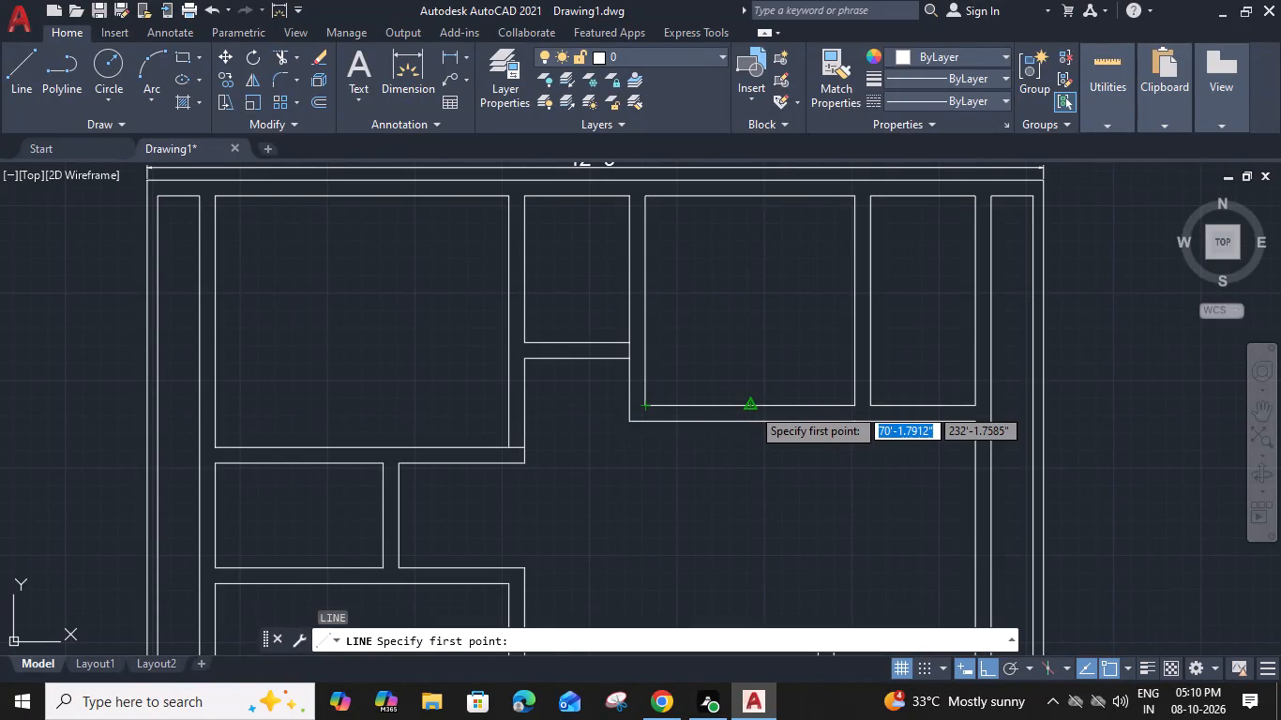
pyautogui.click(751, 423)
pyautogui.press('space')
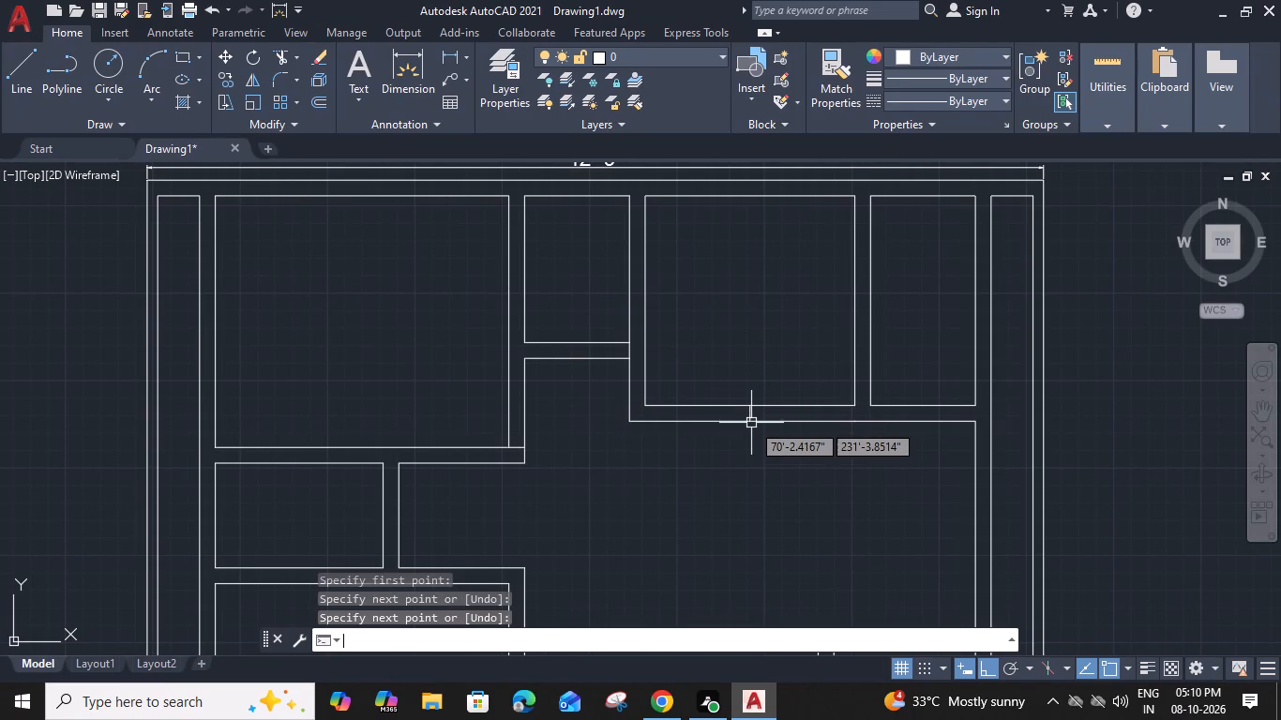
# Draw a short vertical line across the wall below the narrow upper-right room, from its lower-left inner corner to the wall's lower face.
pyautogui.moveTo(821, 465); pyautogui.dragTo(529, 466, button='middle')
pyautogui.scroll(1, 592, 404)
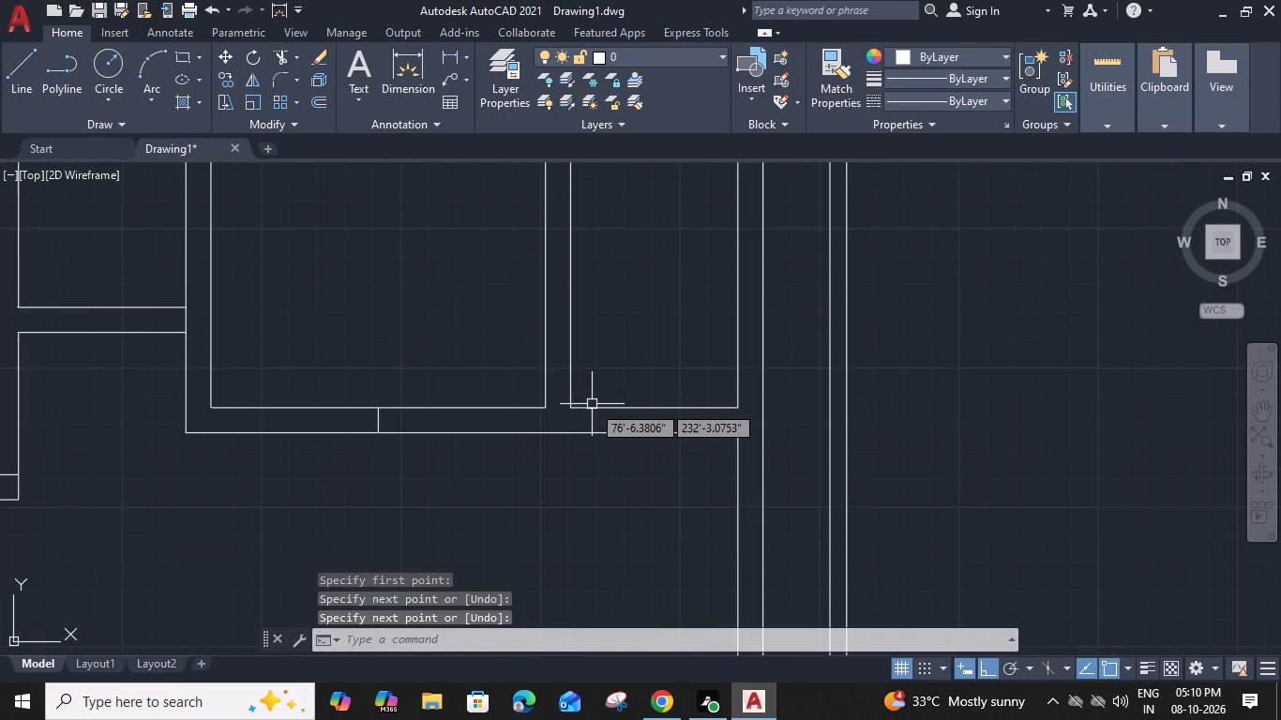
pyautogui.press('space')
pyautogui.click(571, 412)
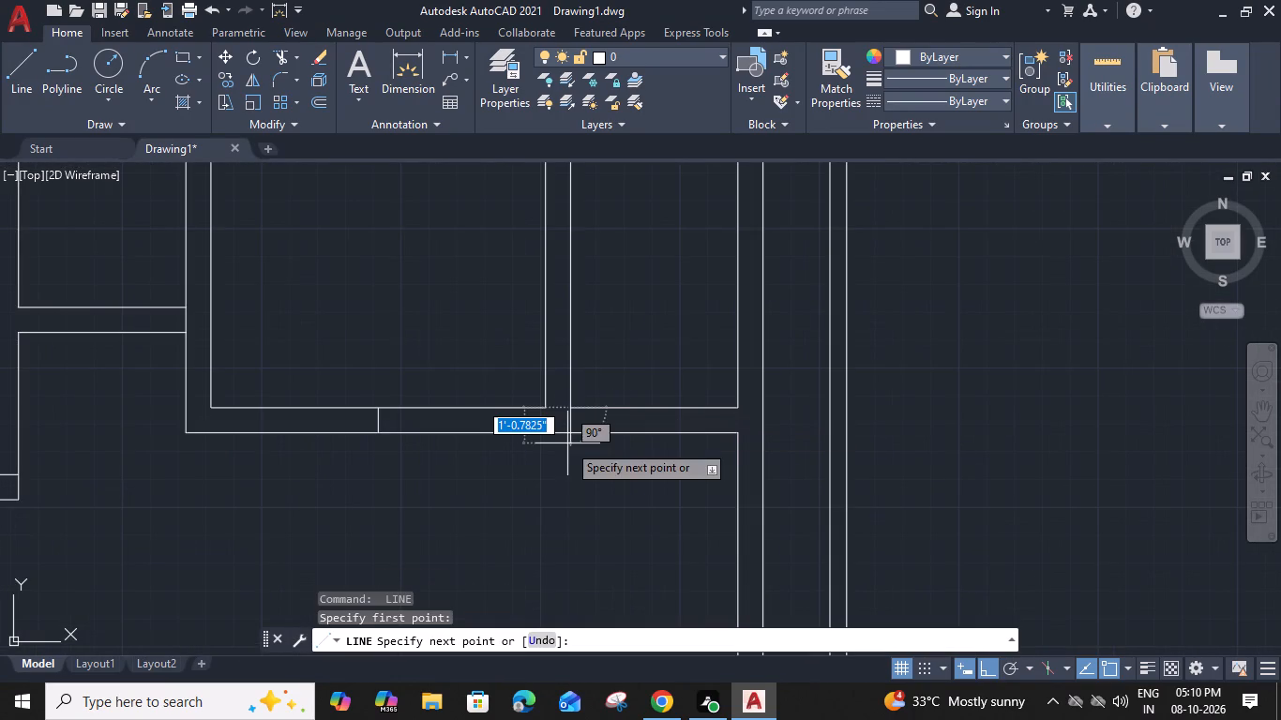
pyautogui.click(573, 435)
pyautogui.press('space')
# Draw a 9" vertical line across the bottom wall, from the stub wall's left base corner to the wall's outer face.
pyautogui.scroll(-2, 574, 435)
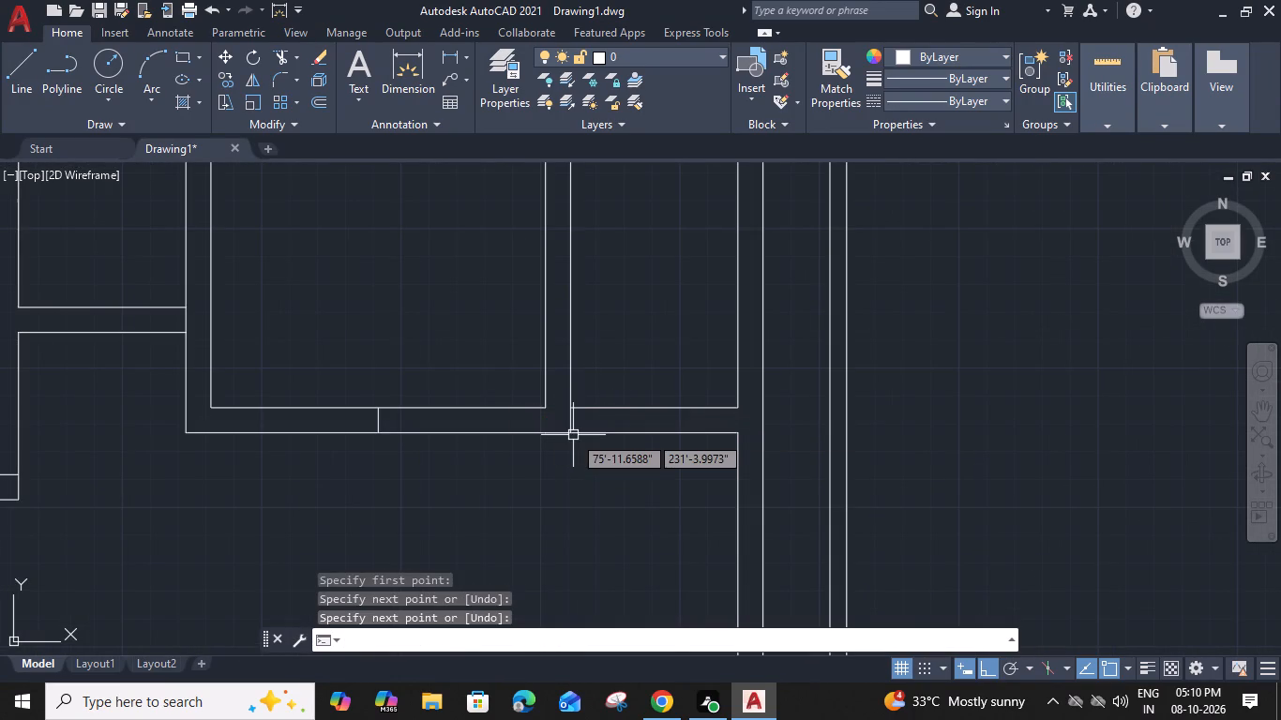
pyautogui.moveTo(563, 505); pyautogui.dragTo(625, 370, button='middle')
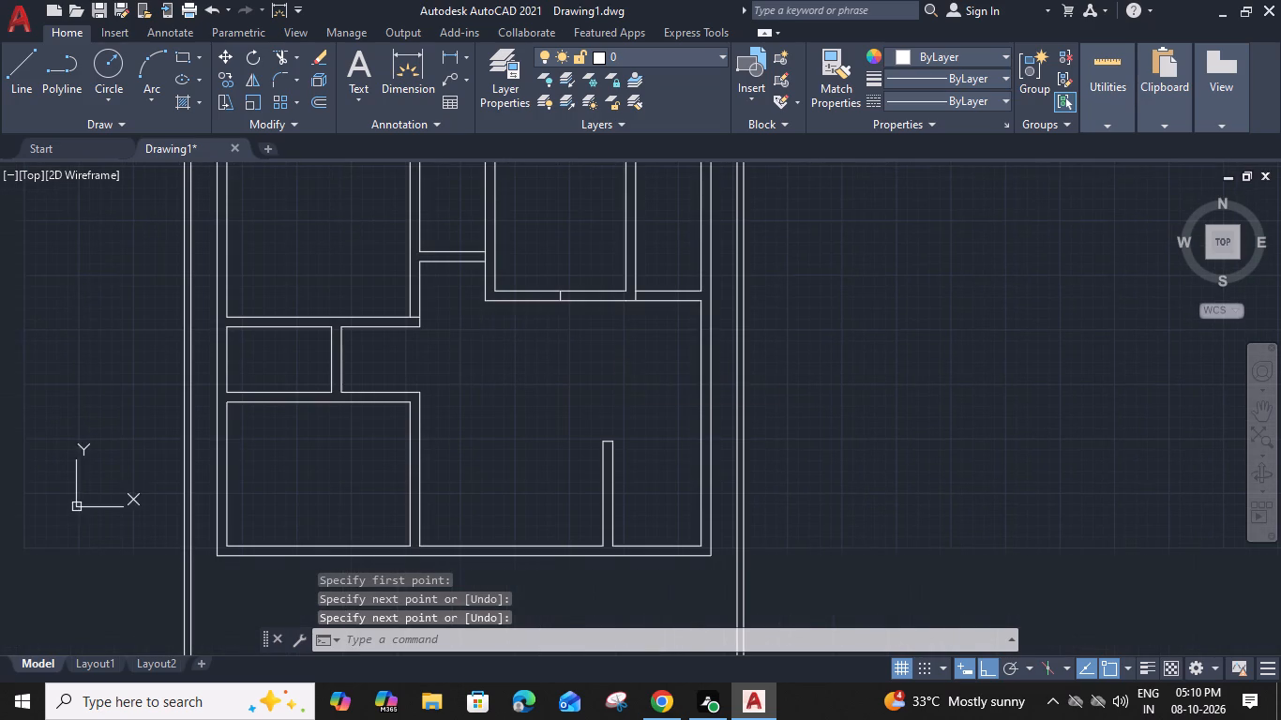
pyautogui.moveTo(690, 377); pyautogui.dragTo(701, 366, button='middle')
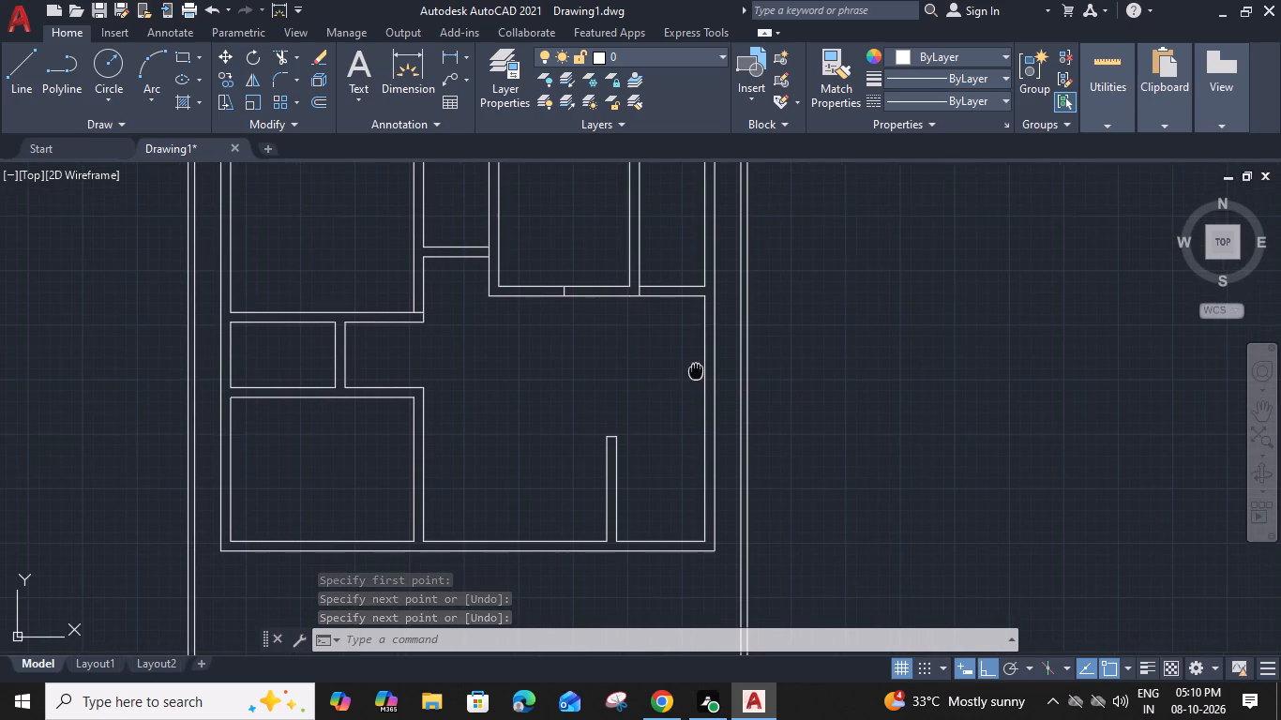
pyautogui.moveTo(701, 366); pyautogui.dragTo(720, 348, button='middle')
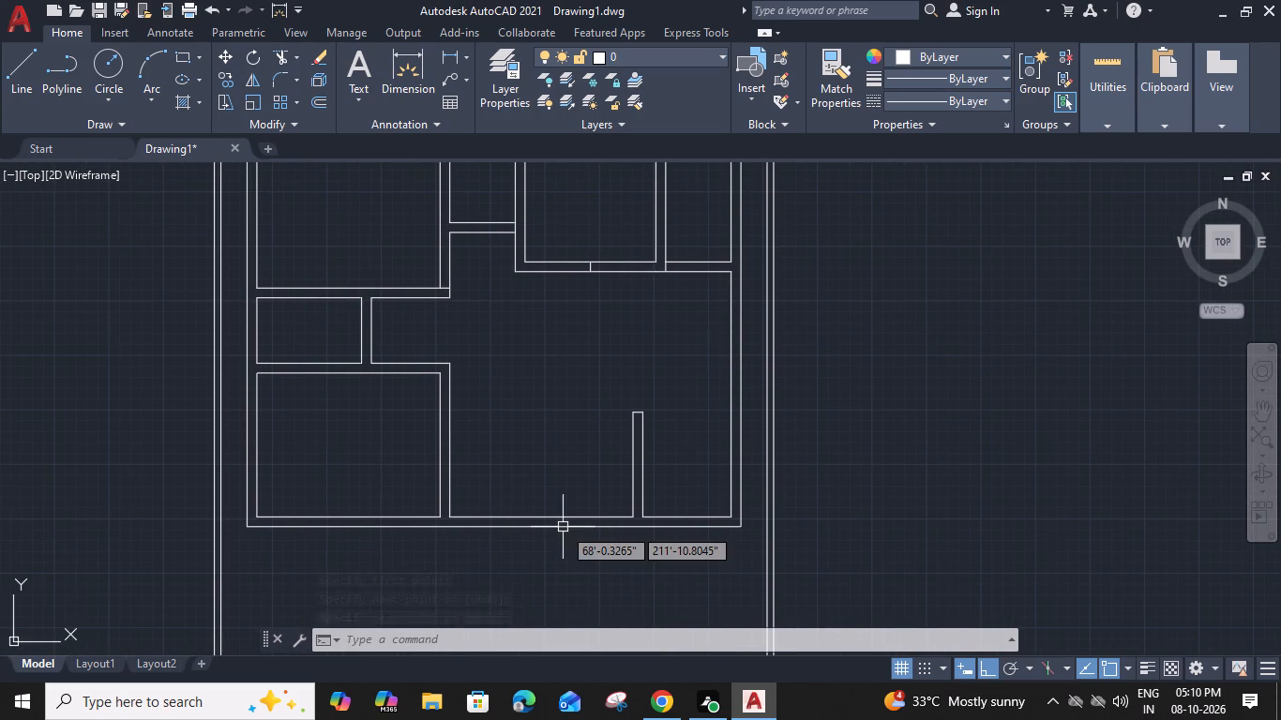
pyautogui.scroll(2, 648, 532)
pyautogui.press('space')
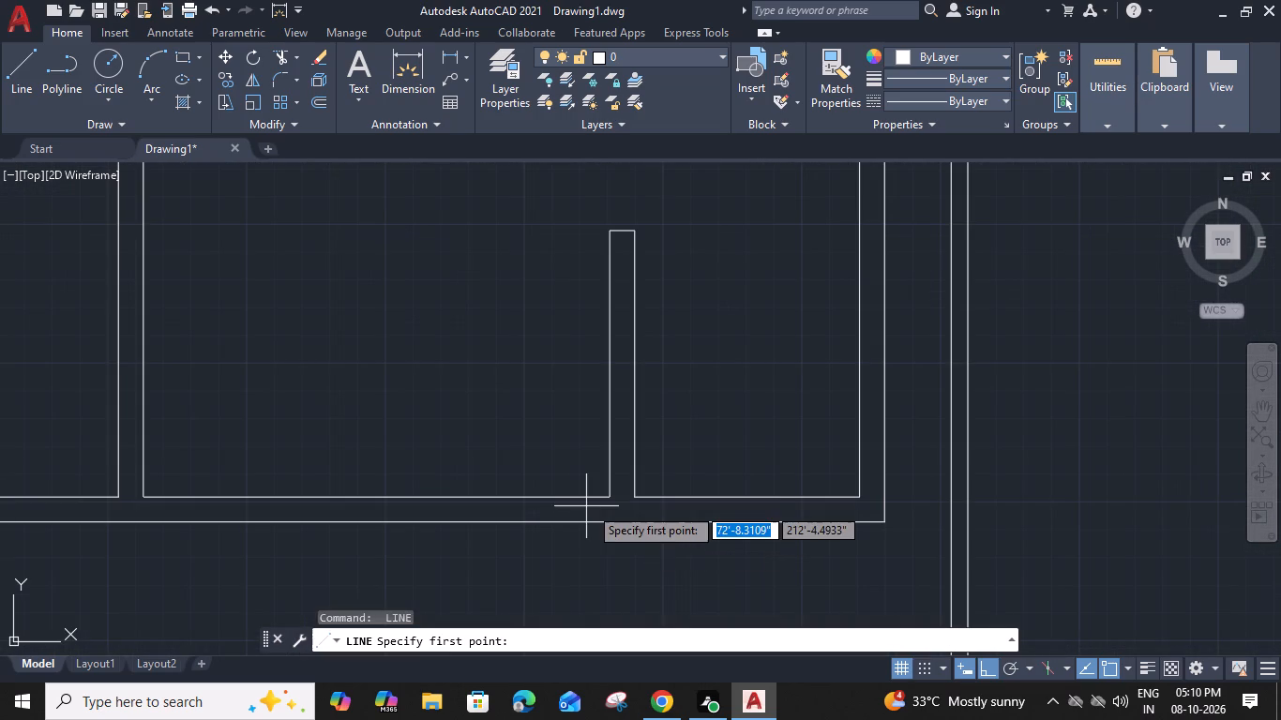
pyautogui.click(607, 497)
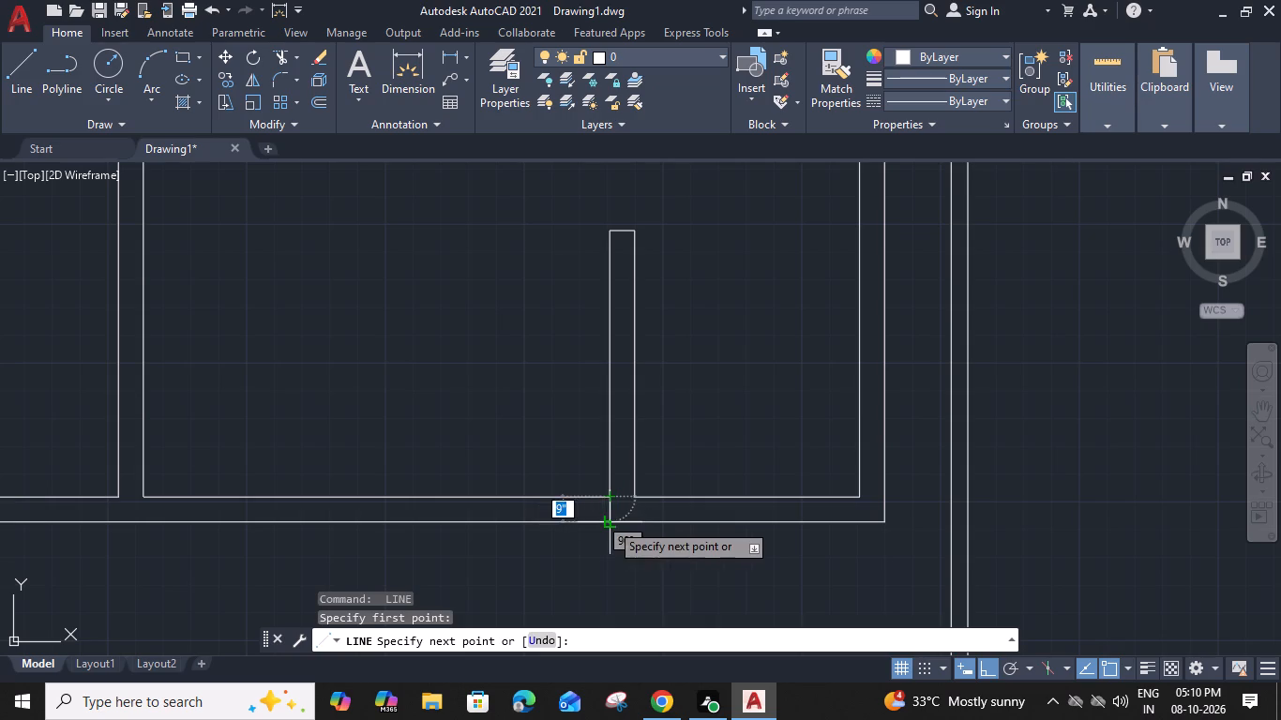
pyautogui.click(610, 522)
pyautogui.press('space')
# Erase both faces of the middle-left room's divider and the room's upper and lower wall-line segments west of it.
pyautogui.scroll(-1, 386, 476)
pyautogui.moveTo(386, 476); pyautogui.dragTo(387, 464, button='middle')
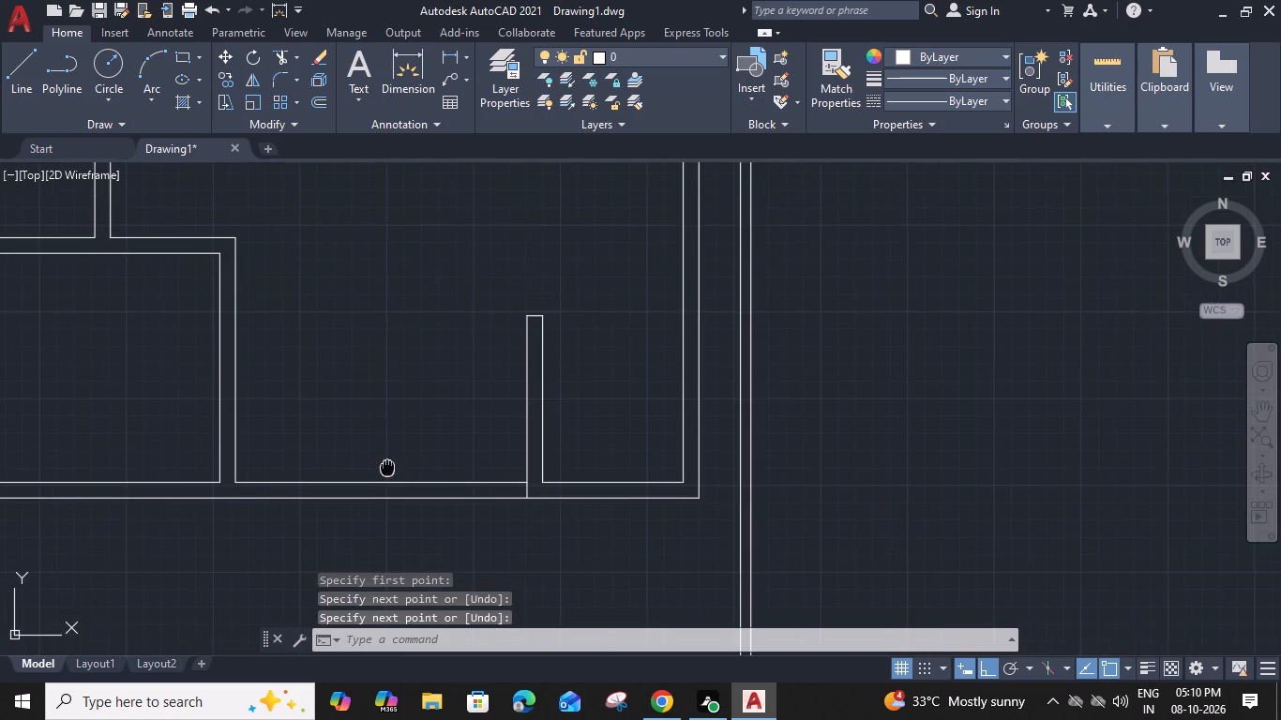
pyautogui.moveTo(387, 464); pyautogui.dragTo(751, 462, button='middle')
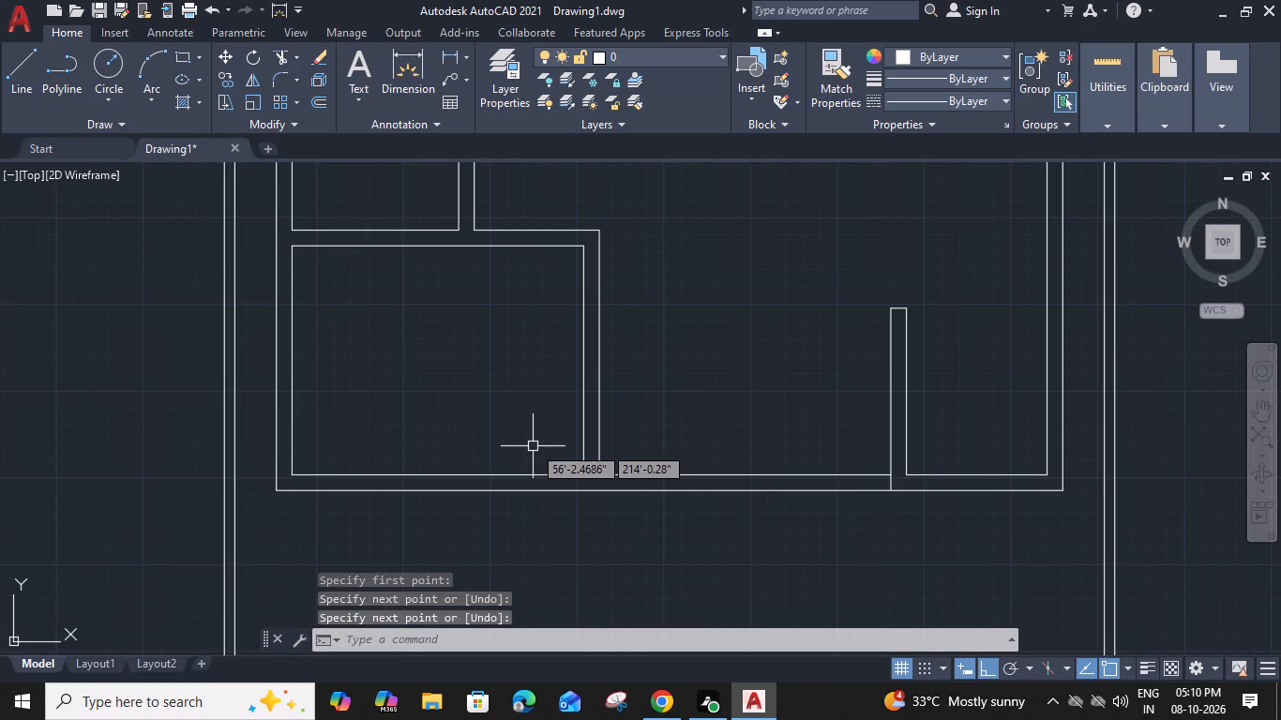
pyautogui.moveTo(518, 317); pyautogui.dragTo(539, 521, button='middle')
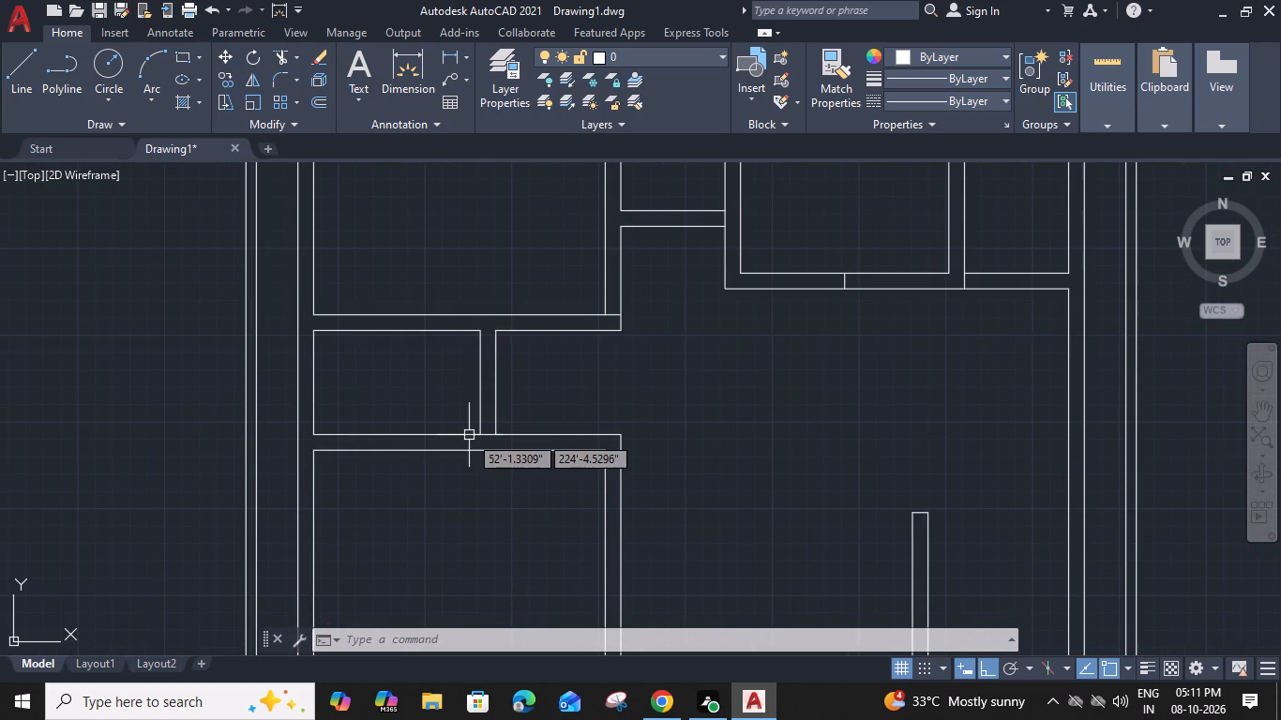
pyautogui.press('space')
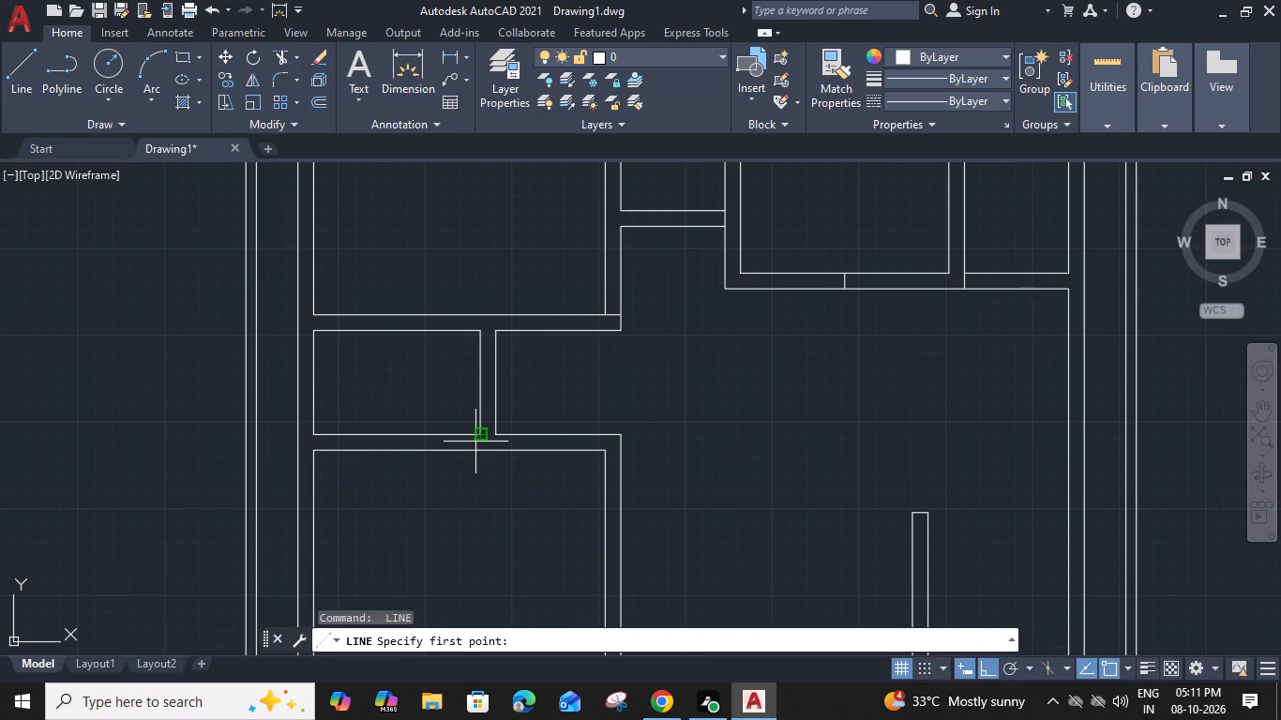
pyautogui.press('Escape')
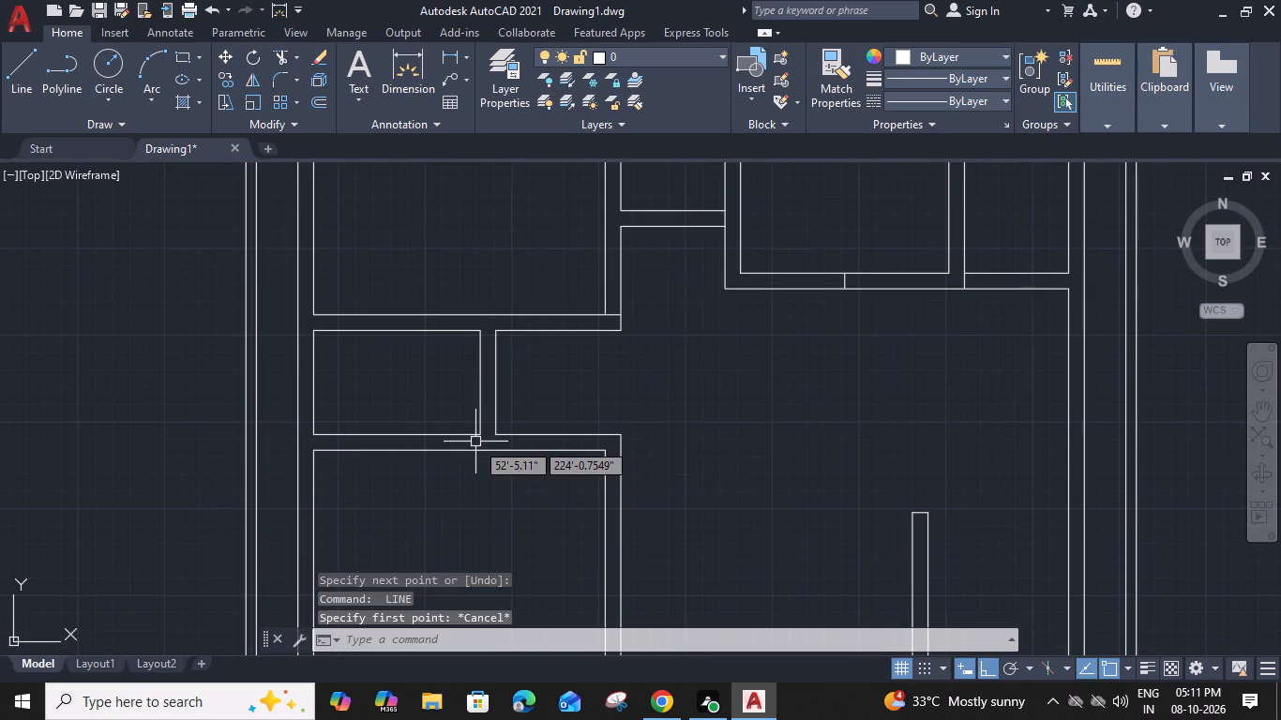
pyautogui.click(540, 347)
pyautogui.click(462, 375)
pyautogui.press('Delete')
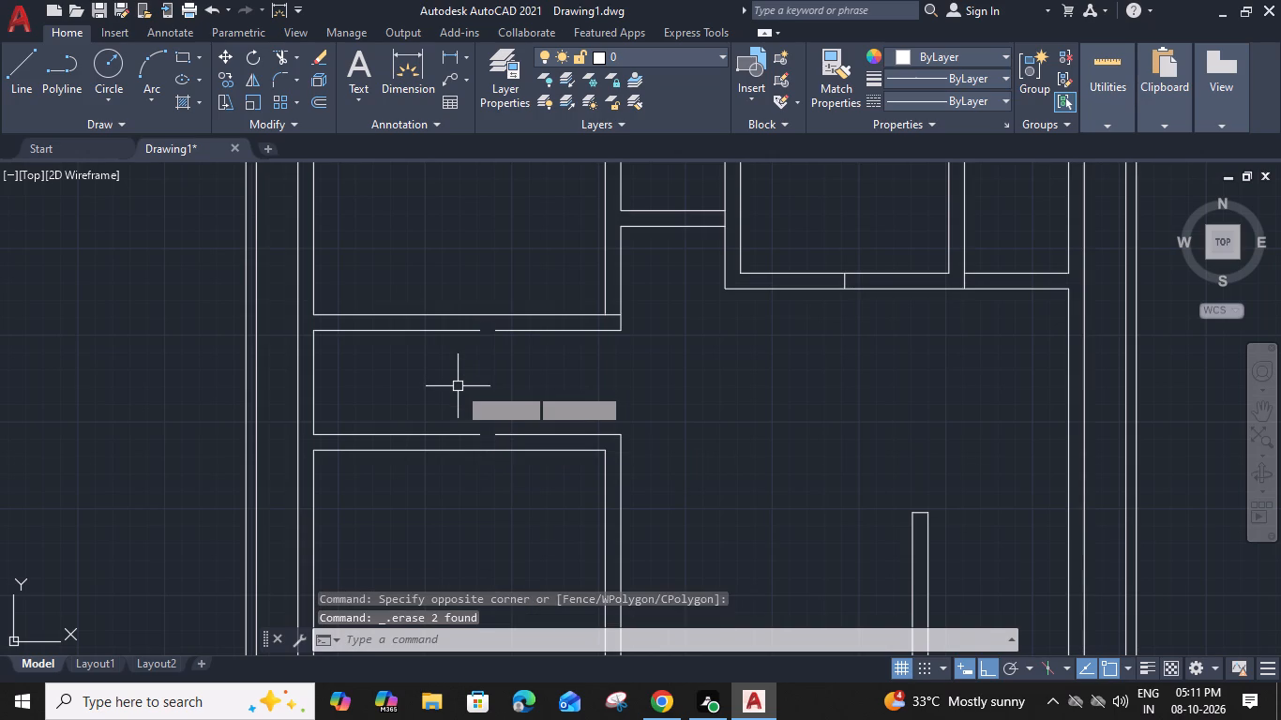
pyautogui.click(452, 434)
pyautogui.press('Delete')
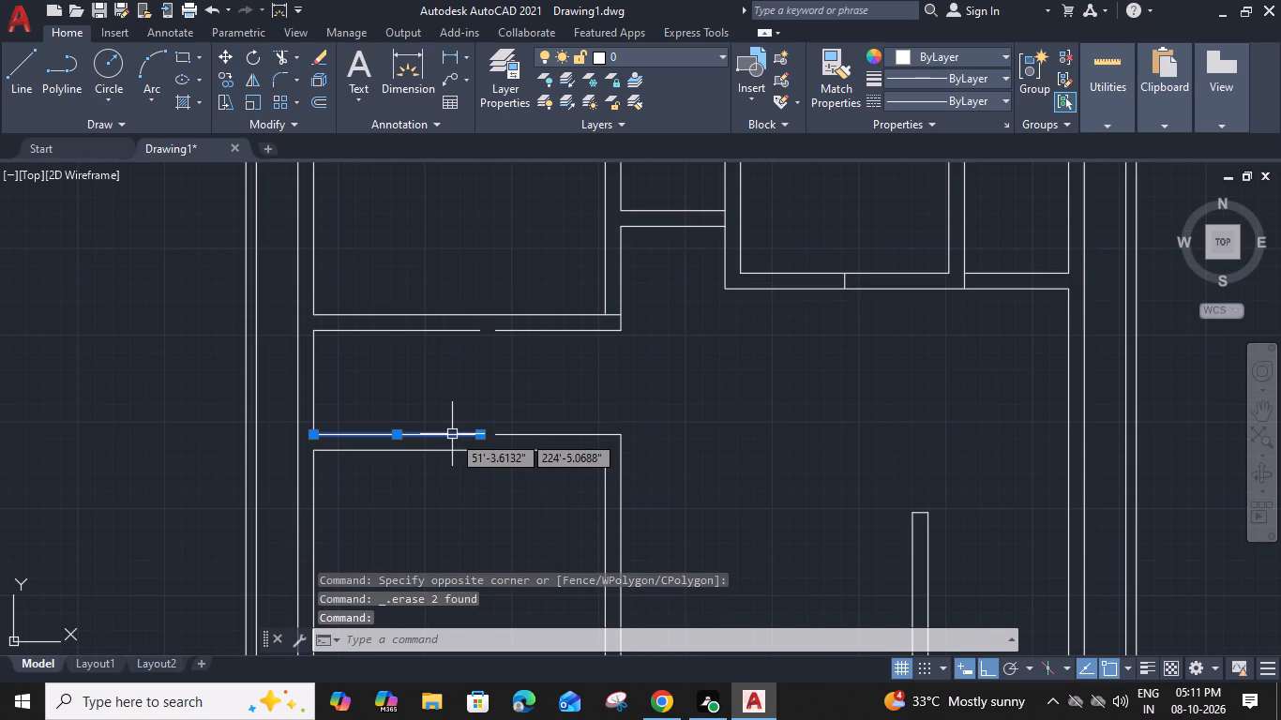
pyautogui.click(447, 329)
pyautogui.press('Delete')
# Extend the remaining upper and lower wall lines of the middle-left room west to the left wall's inner face.
pyautogui.write('ex')
pyautogui.press('space')
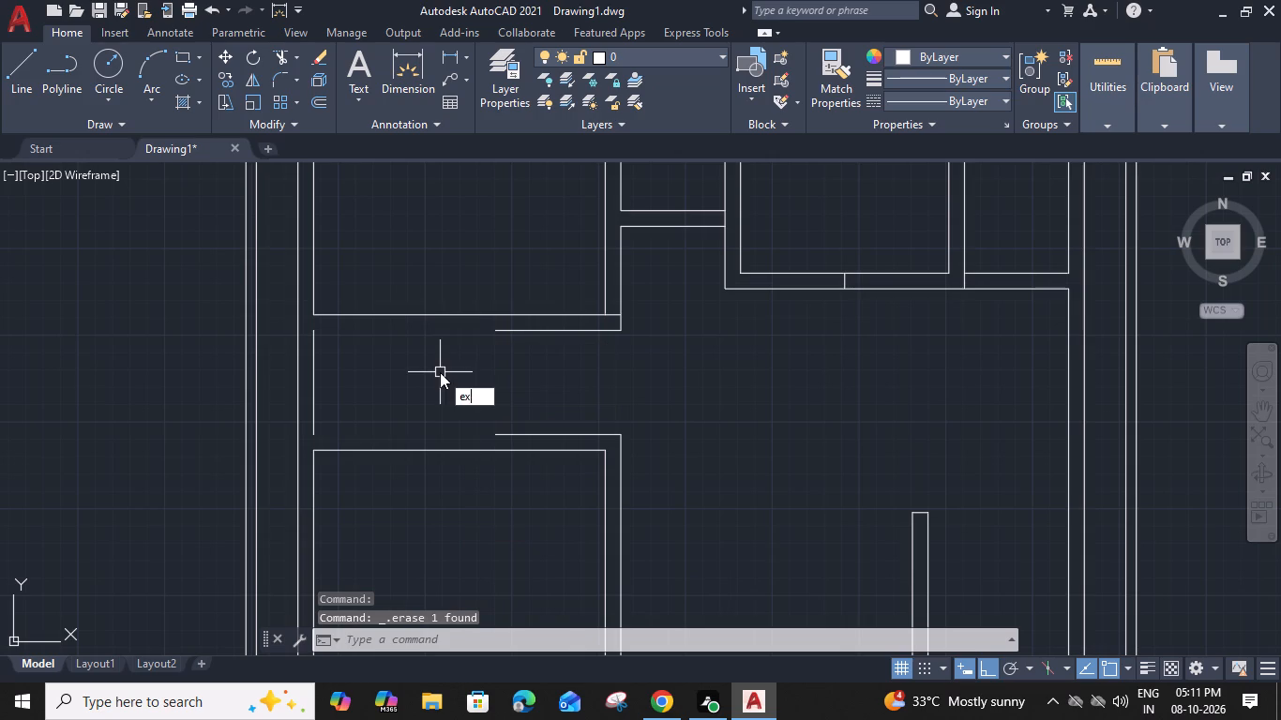
pyautogui.click(535, 437)
pyautogui.click(538, 334)
pyautogui.press('Escape')
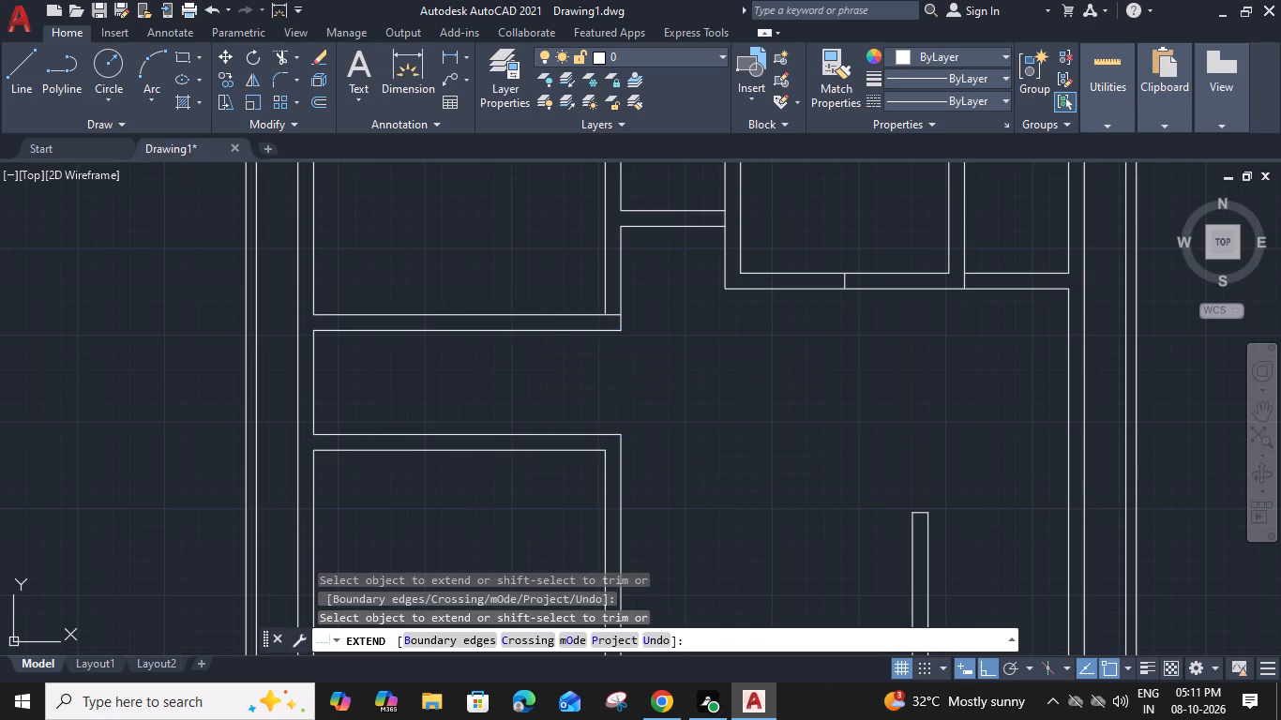
# Extend both faces of the lower-left room's right wall up to the middle-left room's upper wall, and remove the lower line's end within it.
pyautogui.press('e')
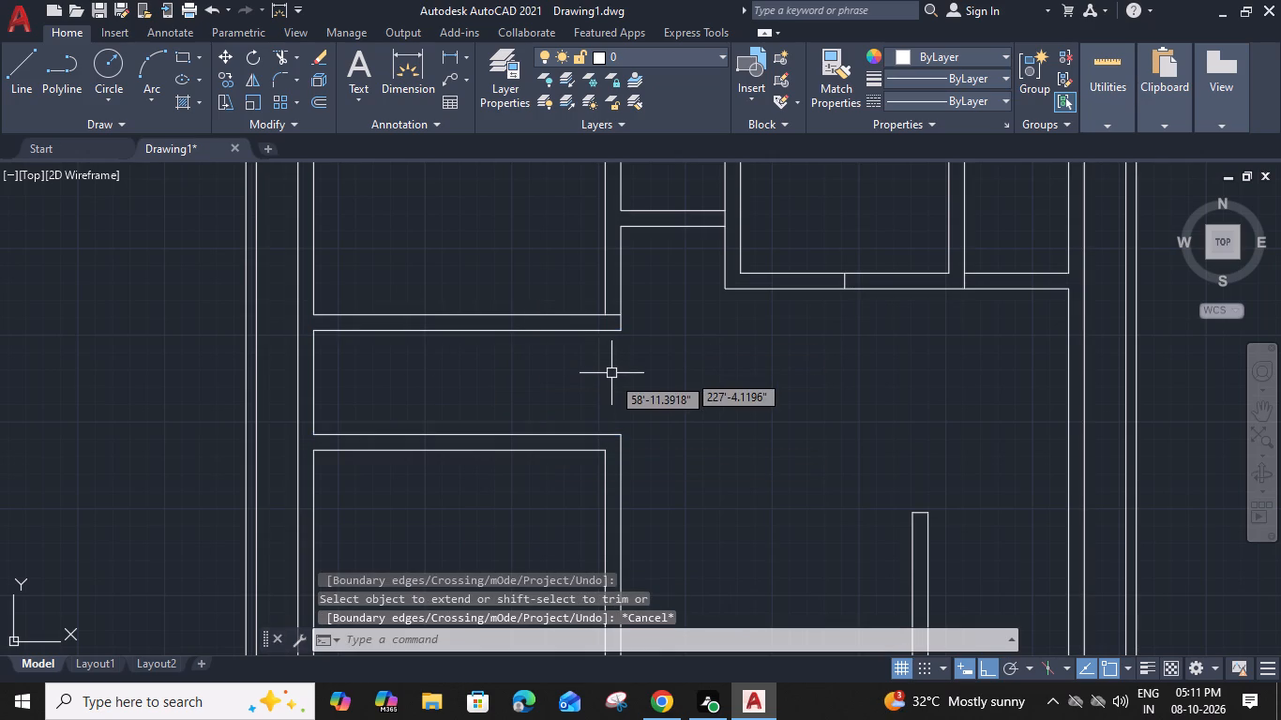
pyautogui.press('x')
pyautogui.press('space')
pyautogui.click(617, 452)
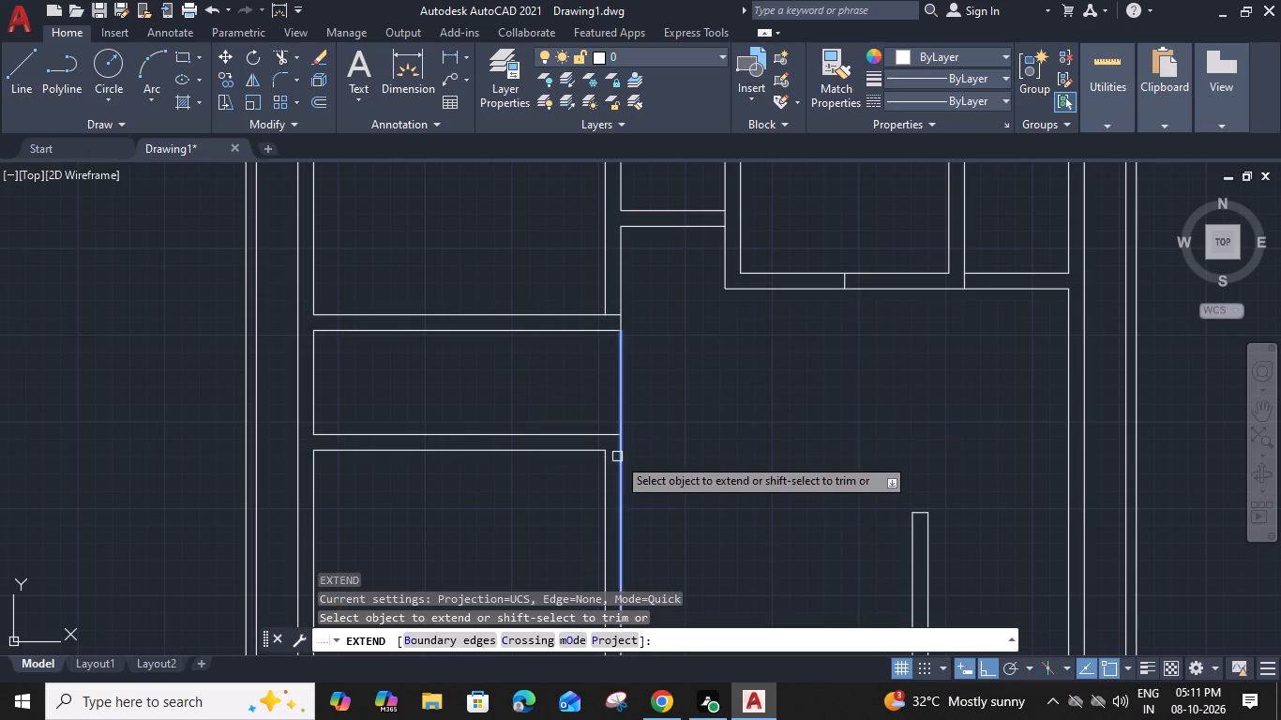
pyautogui.click(604, 461)
pyautogui.click(604, 458)
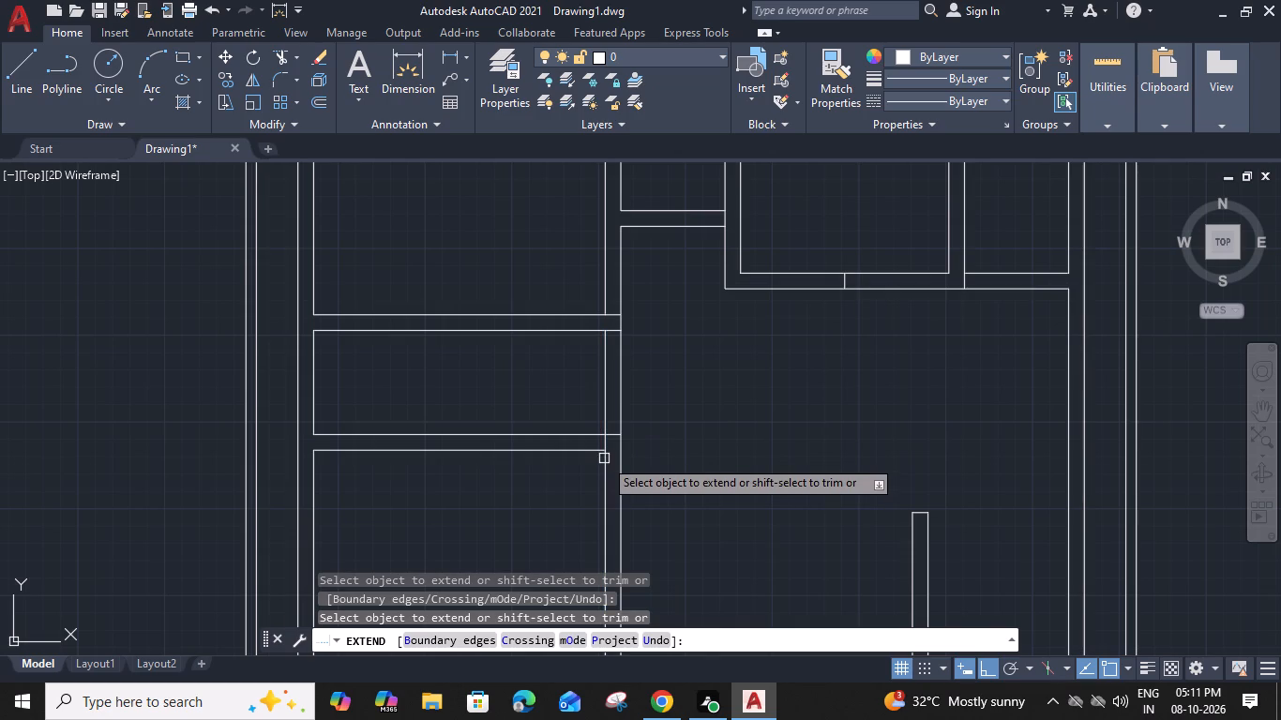
pyautogui.keyDown('shift'); pyautogui.click(611, 436); pyautogui.keyUp('shift')
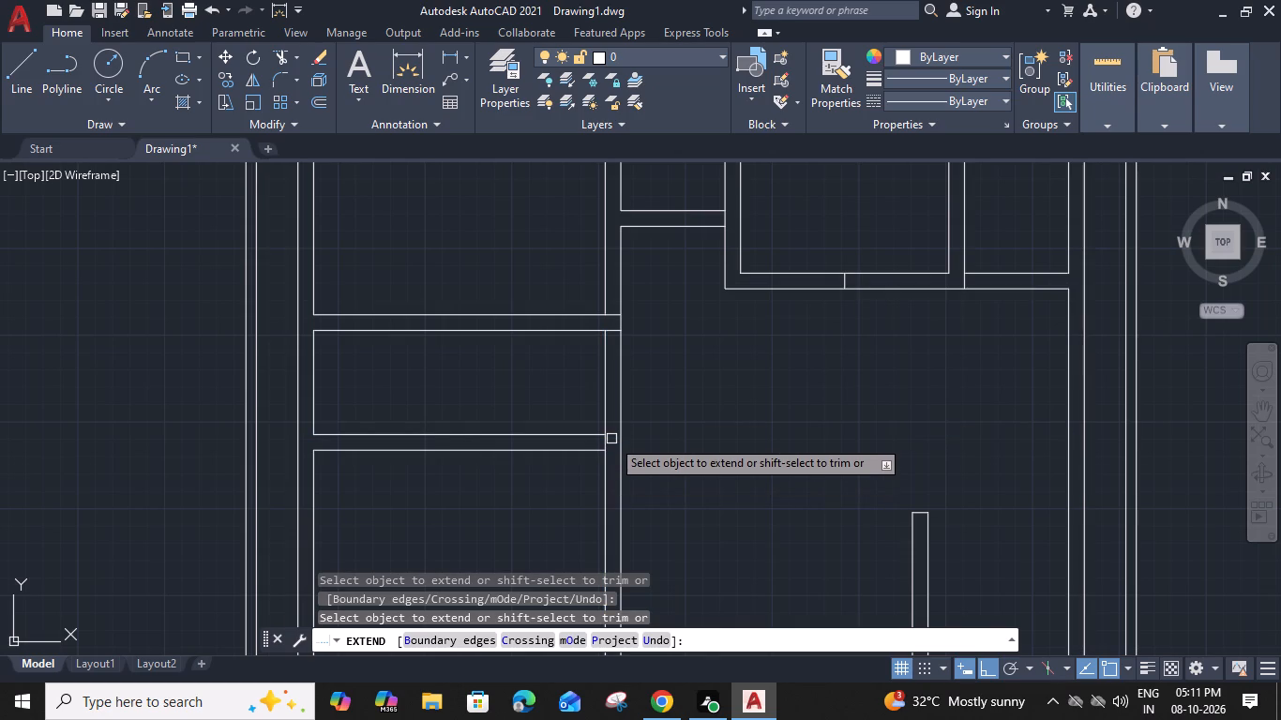
pyautogui.keyDown('shift'); pyautogui.click(607, 443); pyautogui.keyUp('shift')
pyautogui.press('Escape')
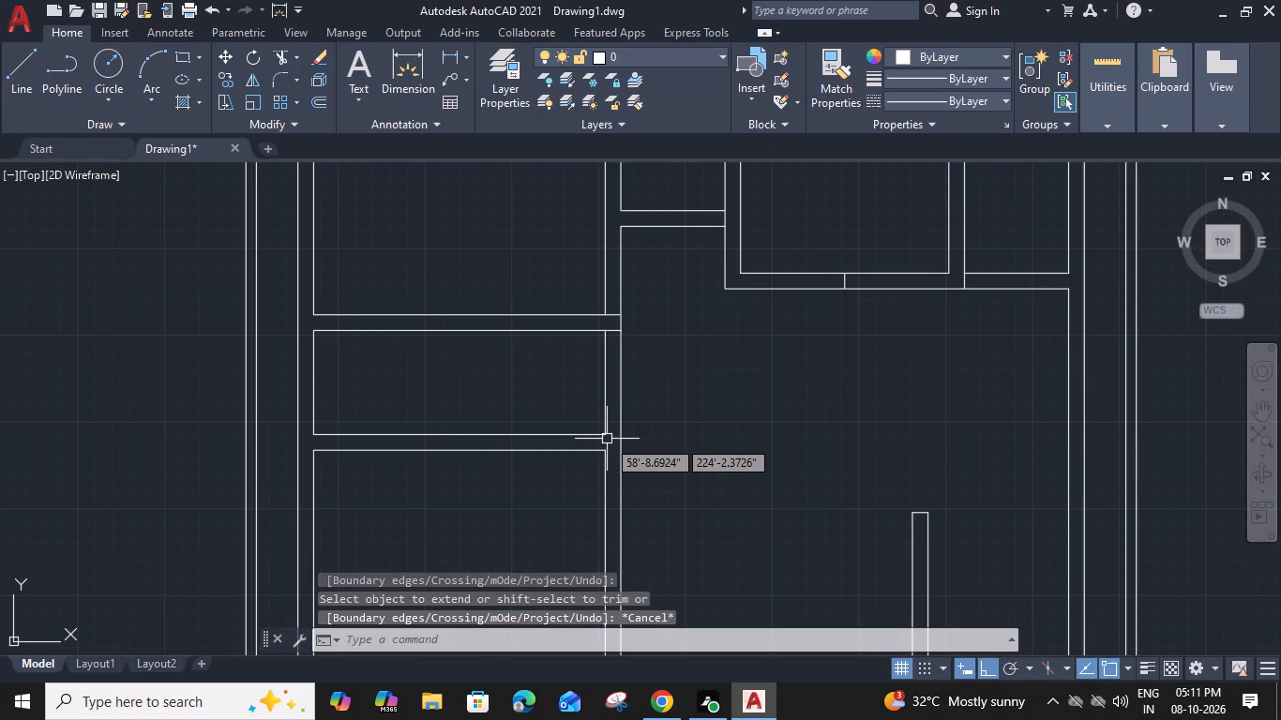
# Draw a vertical line across the eastern part of the middle-left room, and trim off its piece inside the lower wall.
pyautogui.write('l')
pyautogui.press('space')
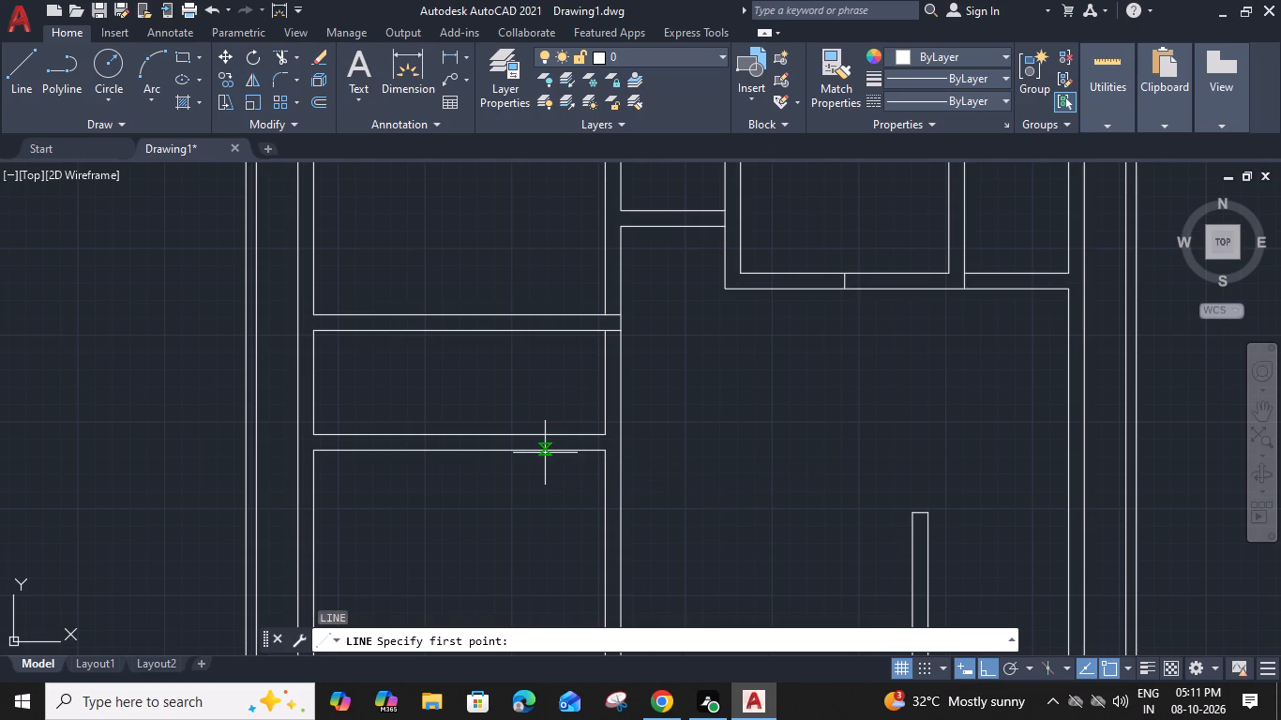
pyautogui.click(545, 450)
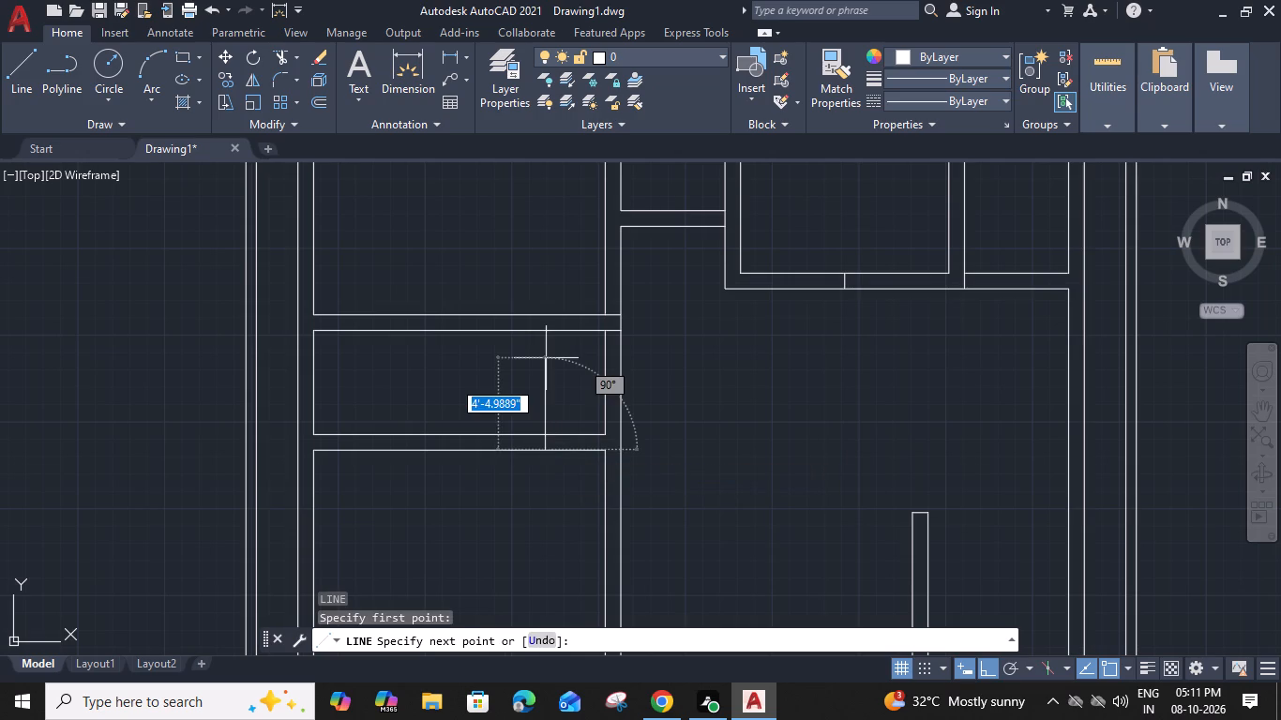
pyautogui.click(547, 331)
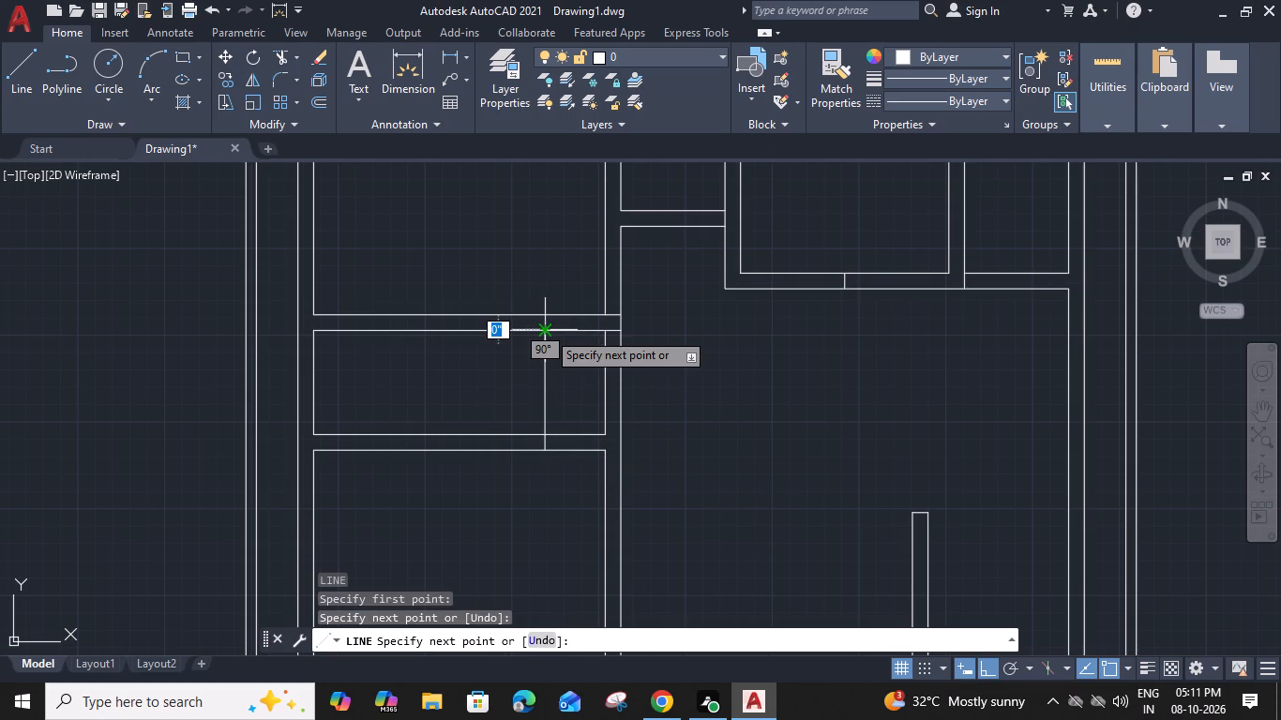
pyautogui.press('Escape')
pyautogui.write('tr')
pyautogui.press('space')
pyautogui.click(546, 439)
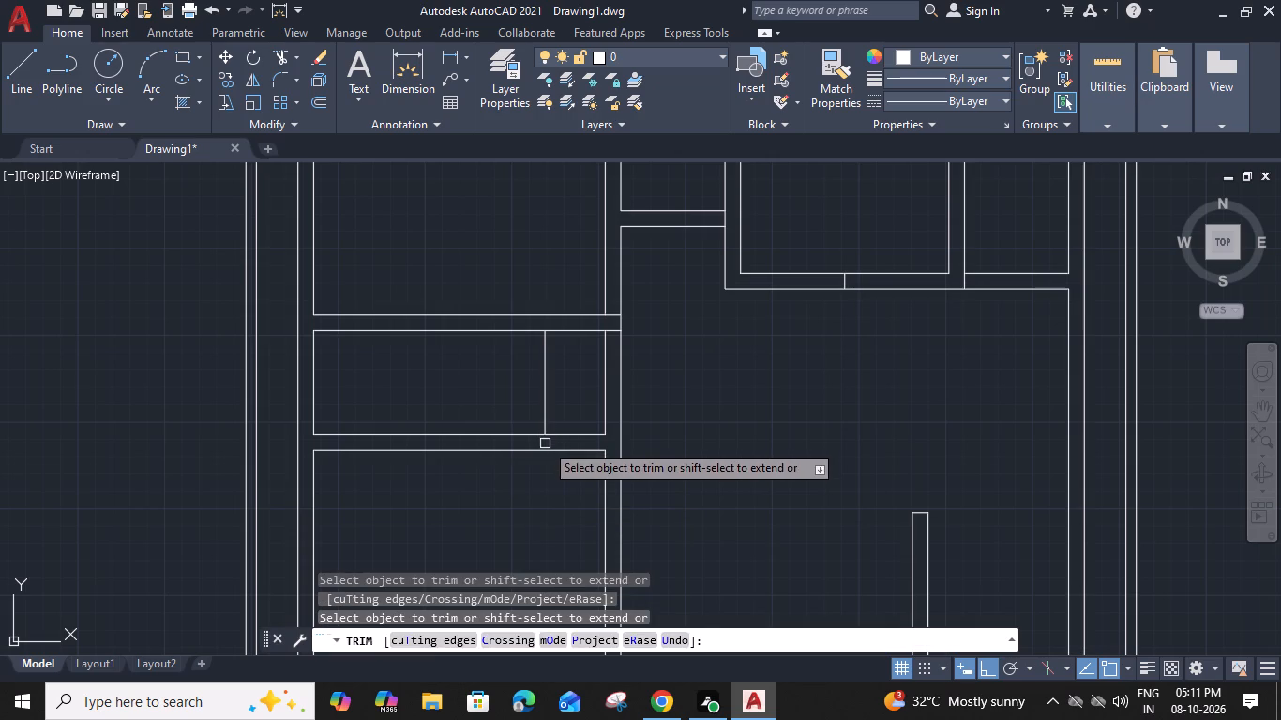
pyautogui.press('Escape')
# Draw a short vertical line across the wall between the middle-left and lower-left rooms, at the midpoint of the wall.
pyautogui.write('l')
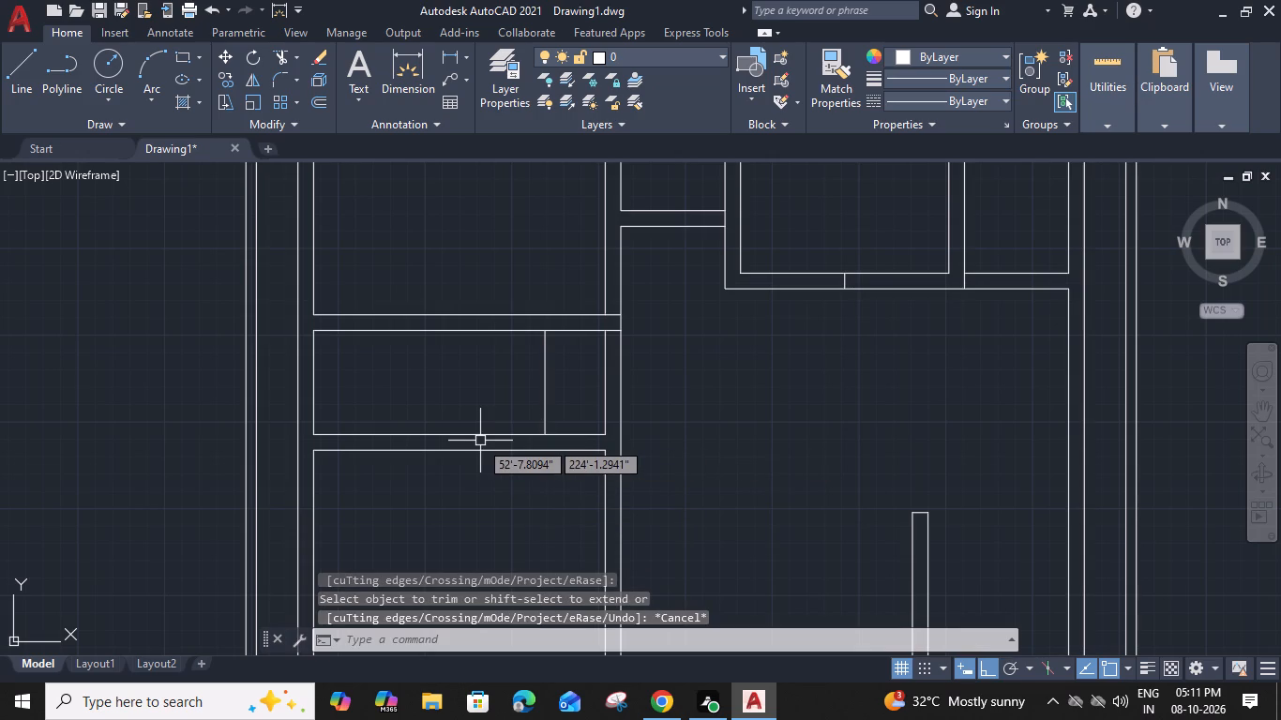
pyautogui.press('space')
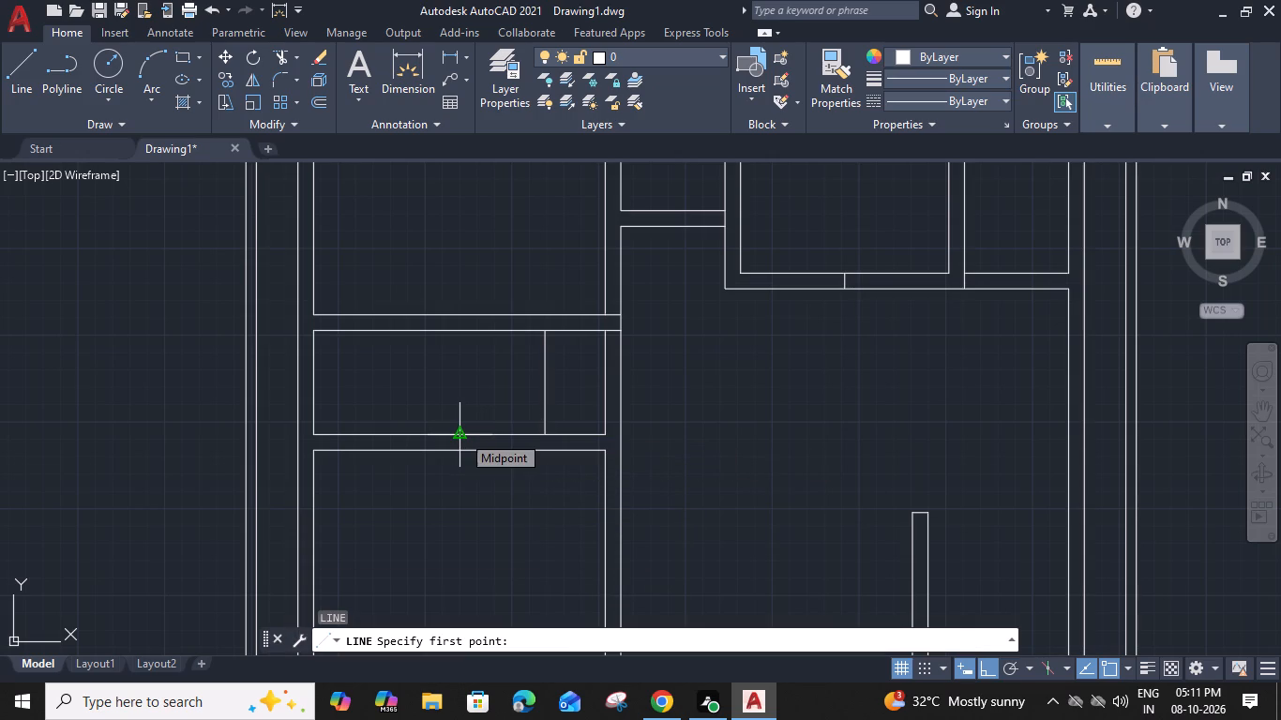
pyautogui.click(461, 434)
pyautogui.click(460, 449)
pyautogui.press('Escape')
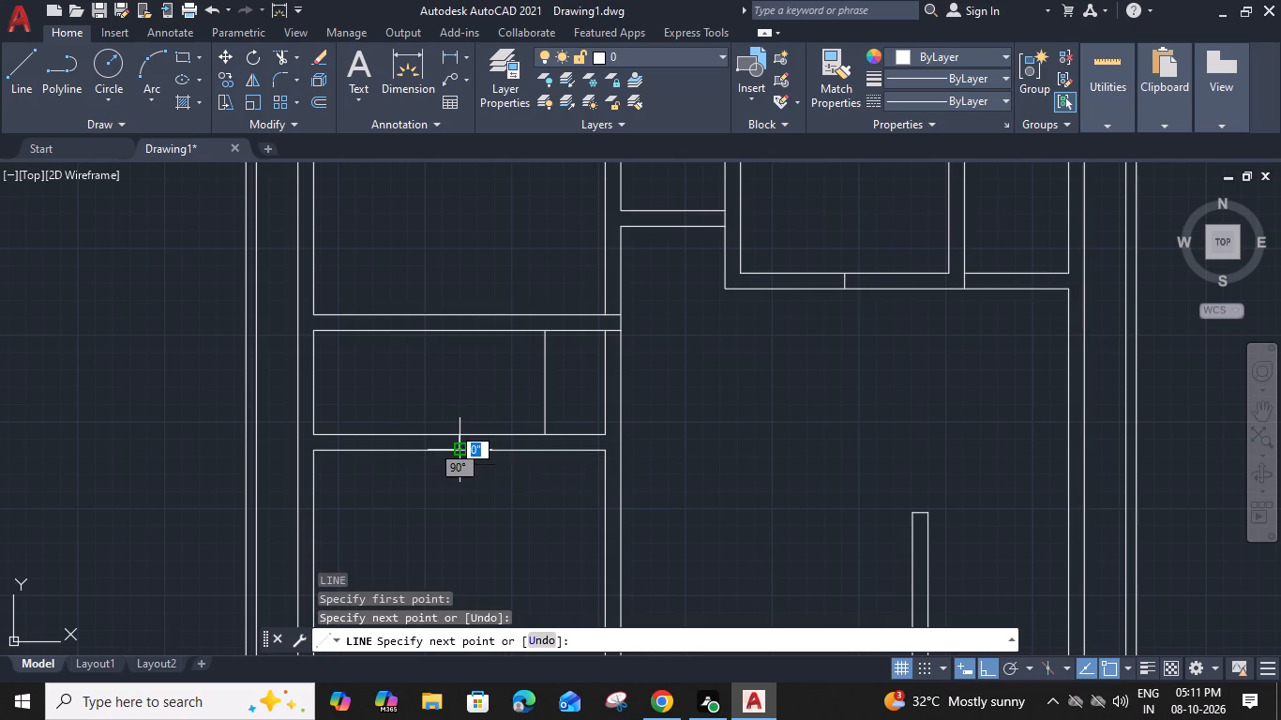
# Trim the east end of the middle-left room's upper wall line where it crosses the adjoining vertical wall.
pyautogui.moveTo(701, 421); pyautogui.dragTo(623, 413, button='middle')
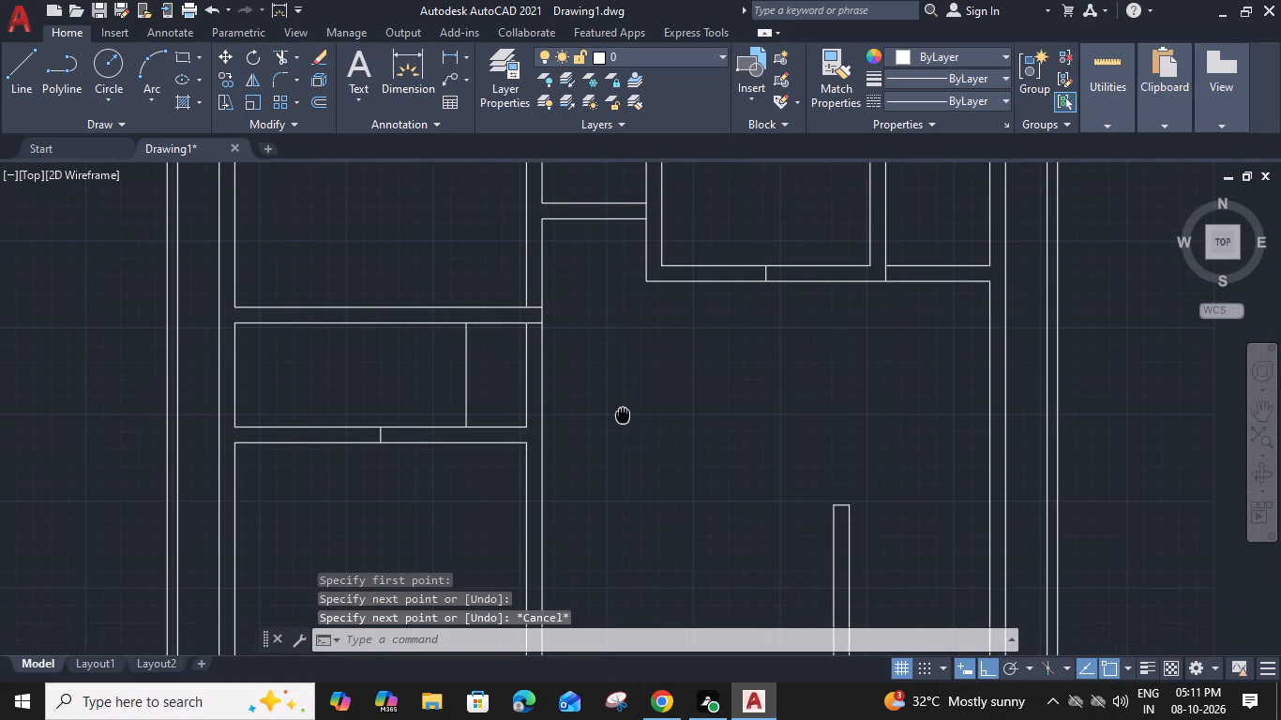
pyautogui.write('tr')
pyautogui.press('space')
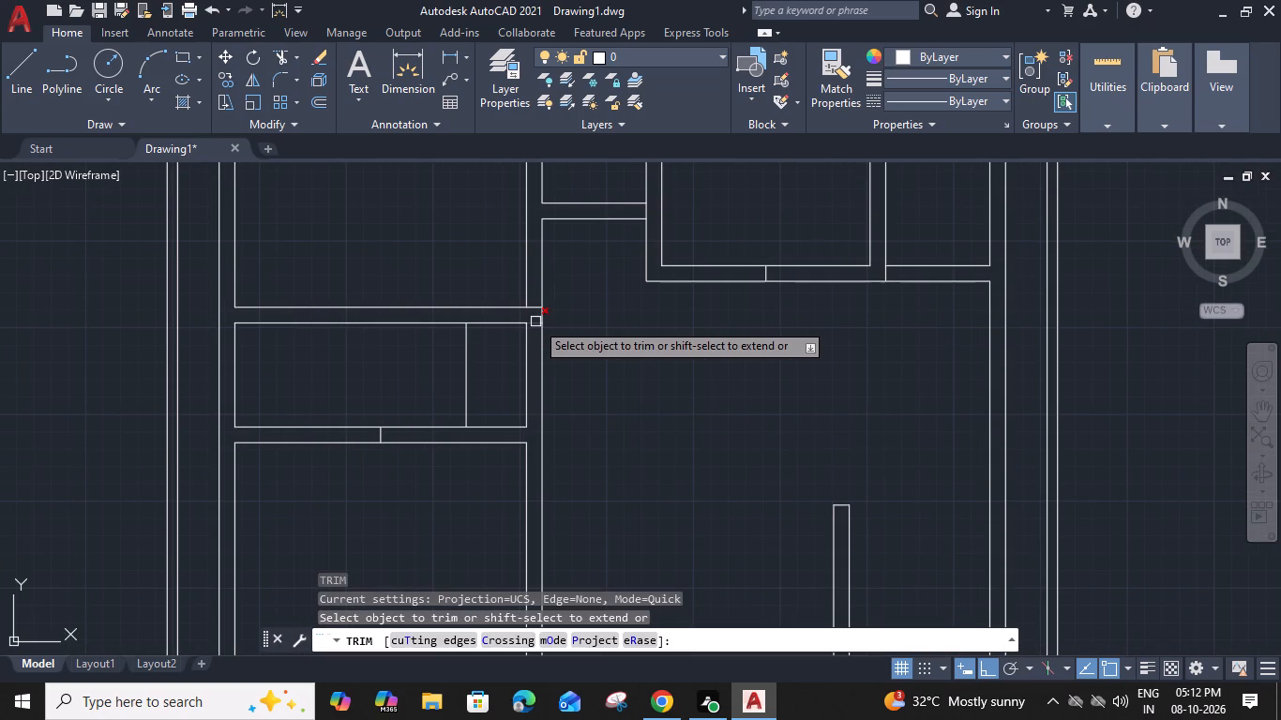
pyautogui.click(533, 321)
pyautogui.press('Escape')
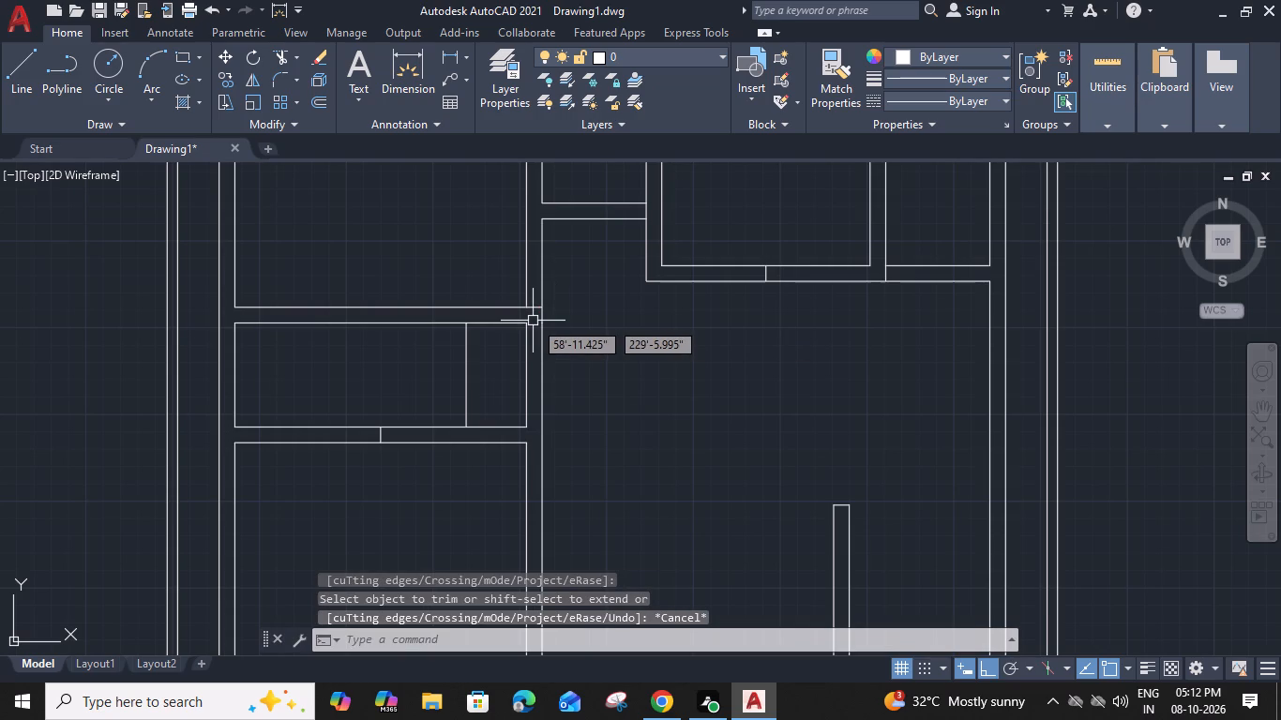
# Draw a short horizontal line across the lower-left room's right wall, level with the room's top inner corner.
pyautogui.moveTo(571, 469); pyautogui.dragTo(568, 378, button='middle')
pyautogui.write('l')
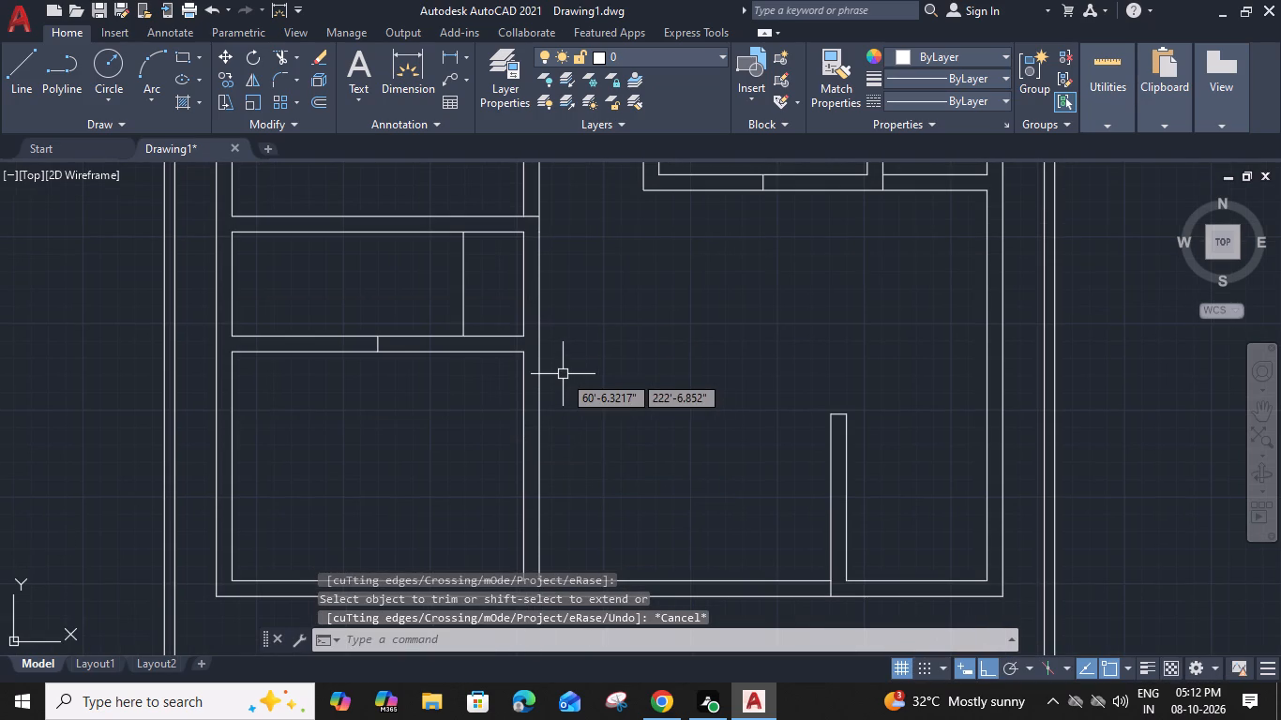
pyautogui.press('space')
pyautogui.click(524, 352)
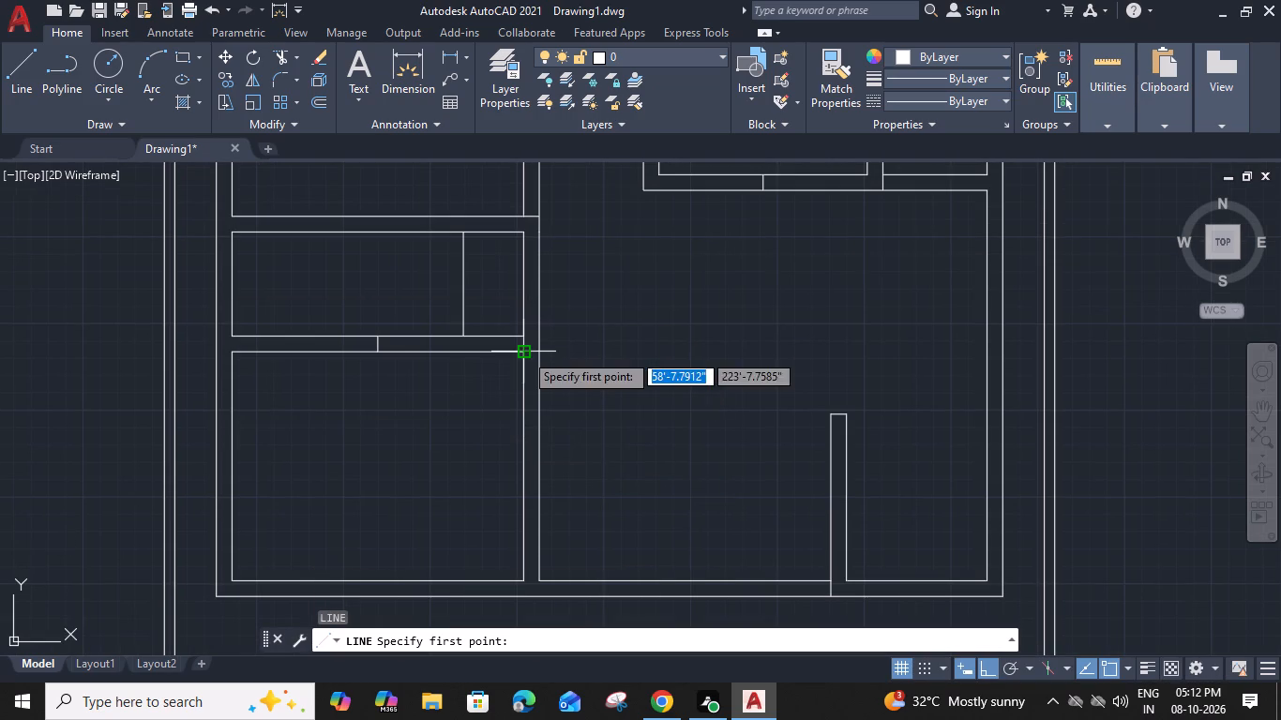
pyautogui.click(538, 351)
pyautogui.press('space')
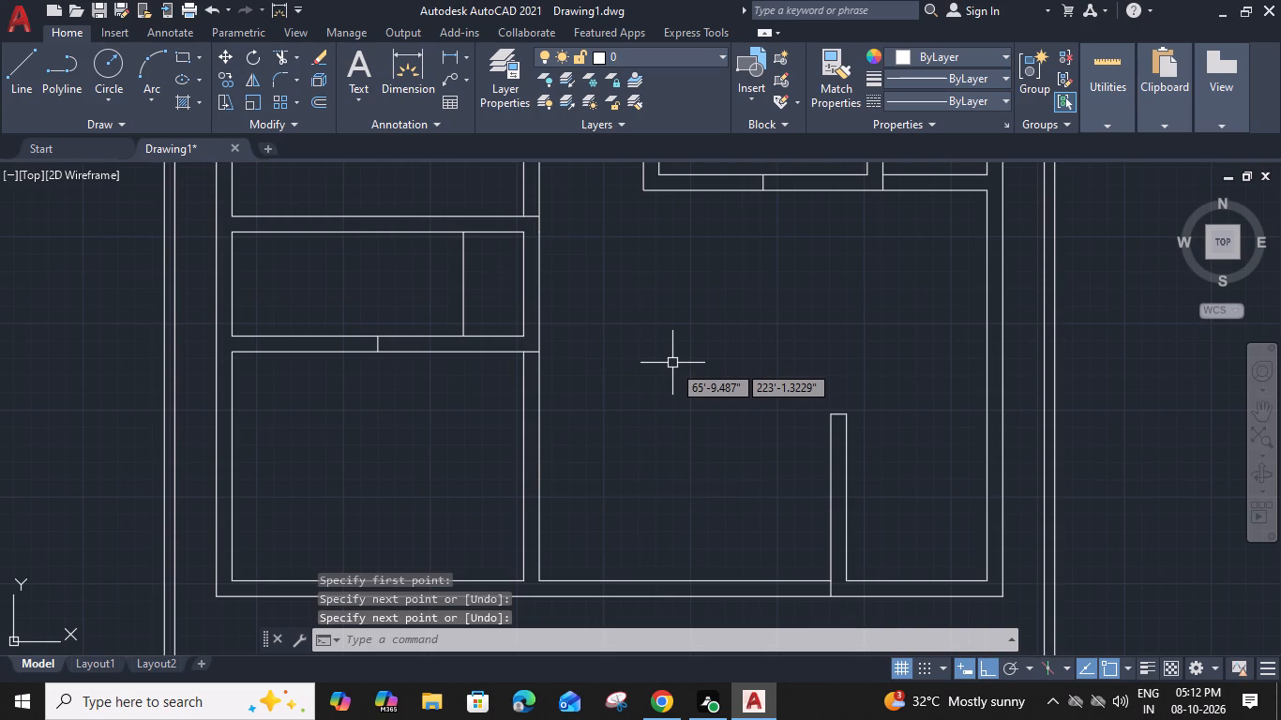
# Mark an opening in the upper-left room's right wall by offsetting its bottom end line 3" upward, and that copy another 3'.
pyautogui.moveTo(670, 512); pyautogui.dragTo(578, 427, button='middle')
pyautogui.moveTo(682, 427); pyautogui.dragTo(655, 626, button='middle')
pyautogui.moveTo(586, 286); pyautogui.dragTo(655, 626, button='middle')
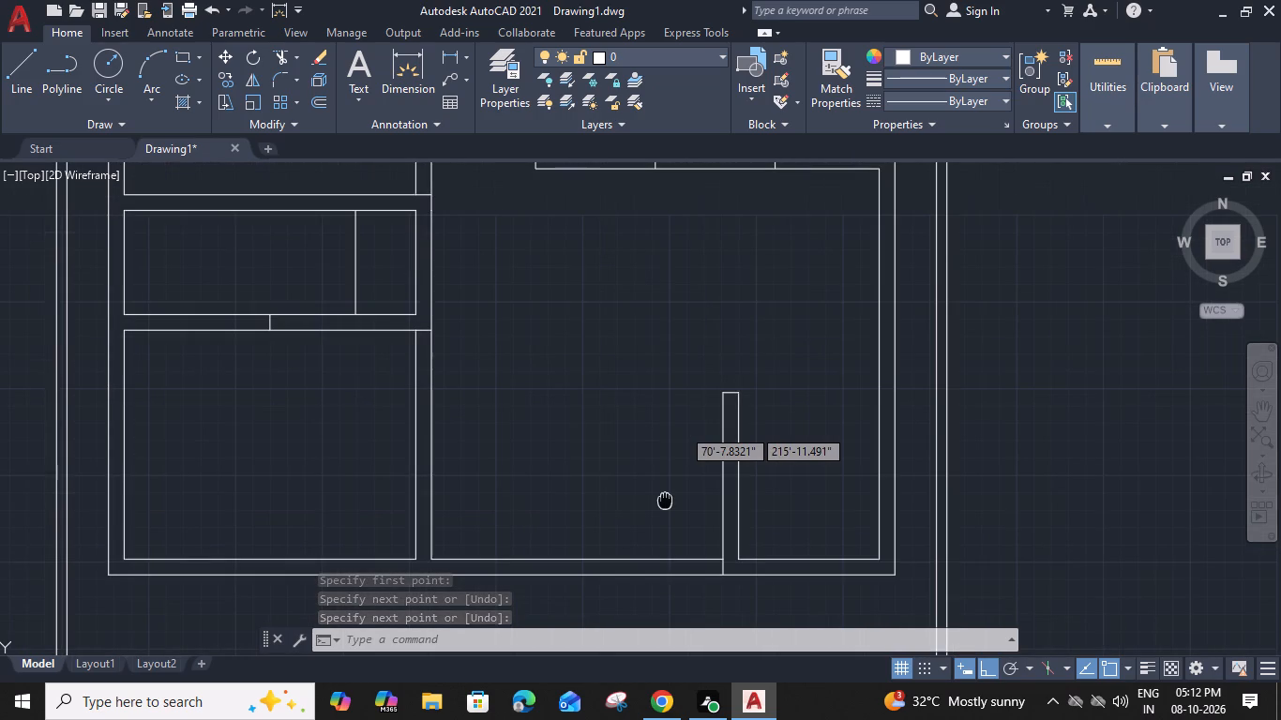
pyautogui.moveTo(655, 626); pyautogui.dragTo(637, 459, button='middle')
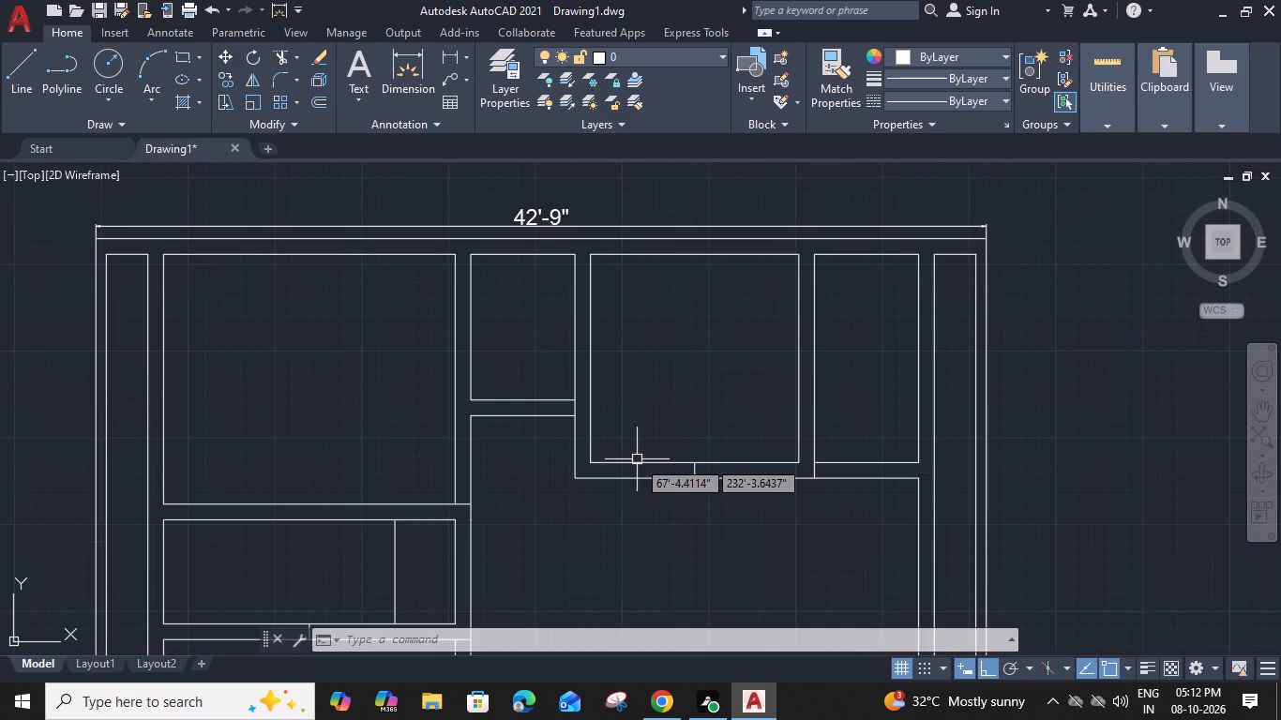
pyautogui.scroll(2, 467, 506)
pyautogui.click(464, 507)
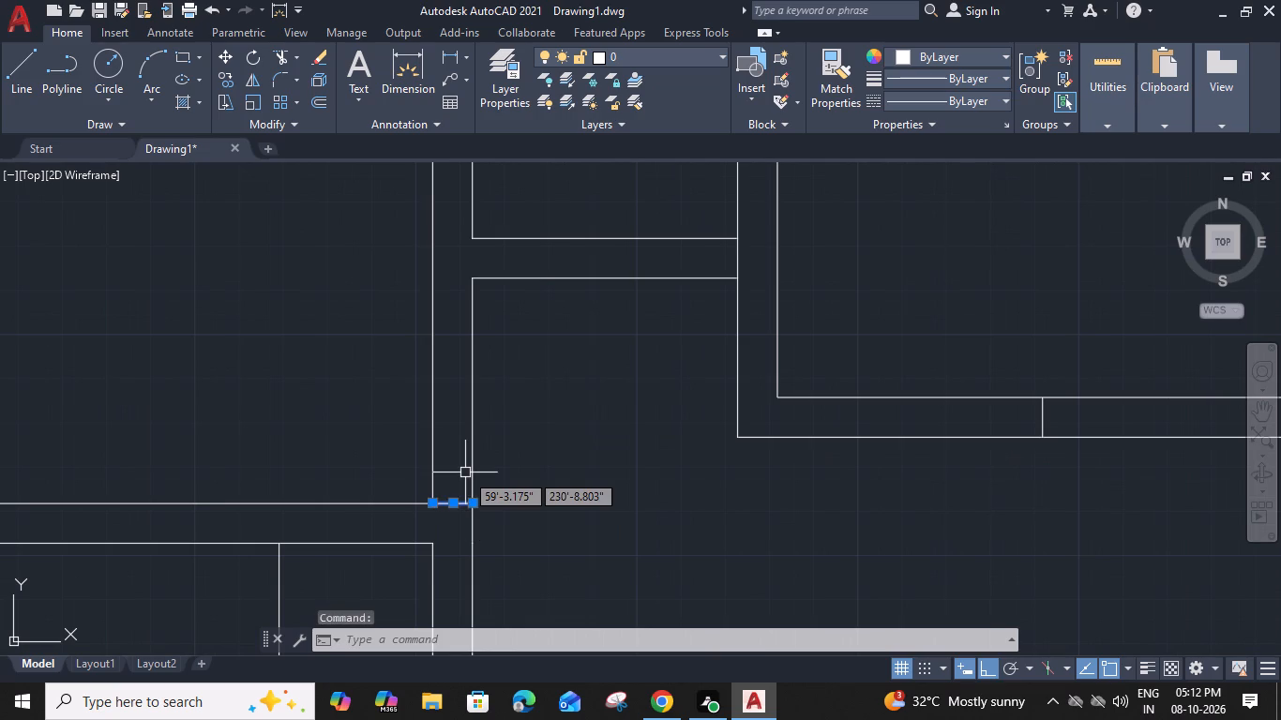
pyautogui.write('o 3"')
pyautogui.press('Return')
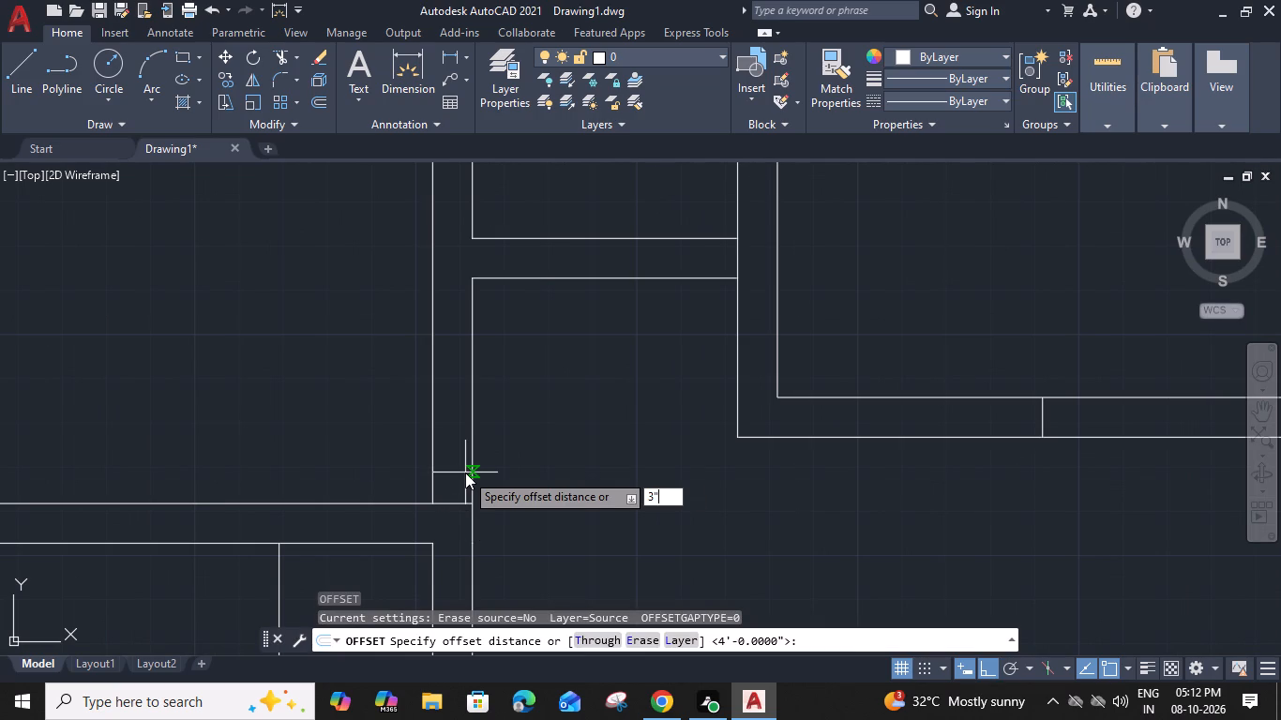
pyautogui.click(468, 454)
pyautogui.click(457, 488)
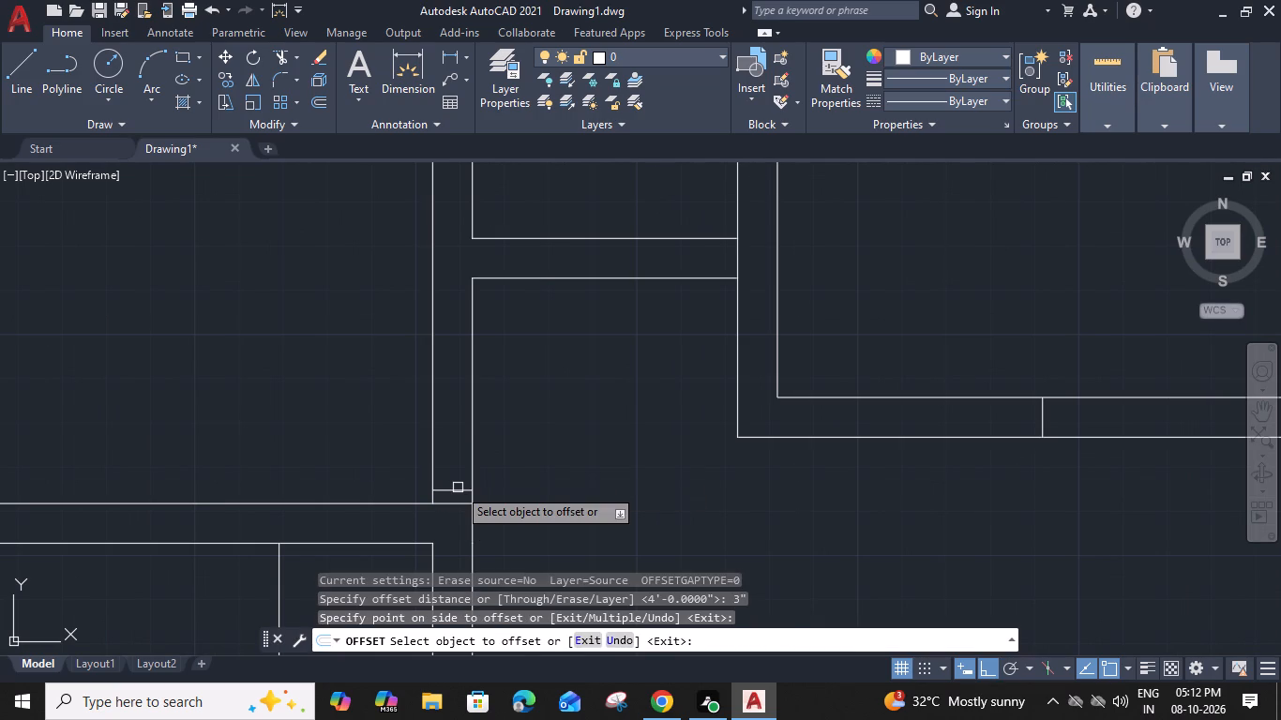
pyautogui.write("3'")
pyautogui.press('space')
# Mark an opening in the small upper room's lower wall by offsetting its east end line 3" west, and that copy another 2'6".
pyautogui.click(736, 260)
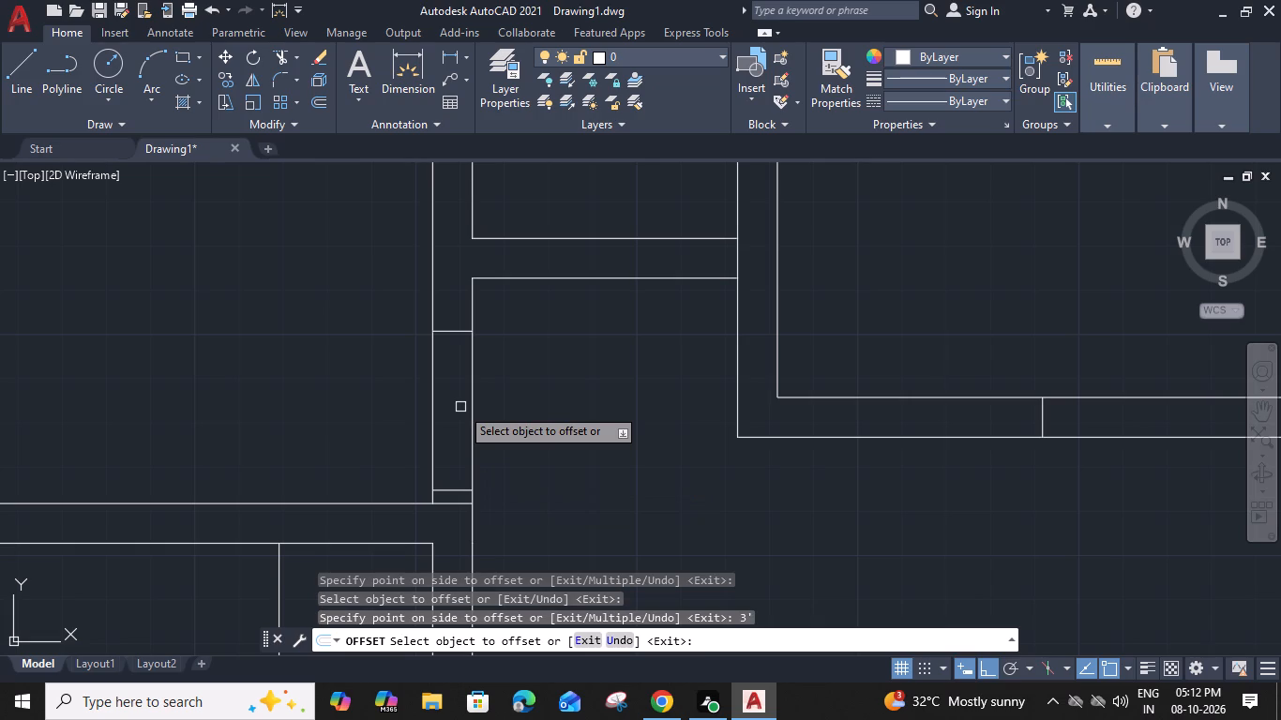
pyautogui.click(707, 256)
pyautogui.moveTo(724, 257); pyautogui.dragTo(715, 257)
pyautogui.write('2\'6"')
pyautogui.press('Return')
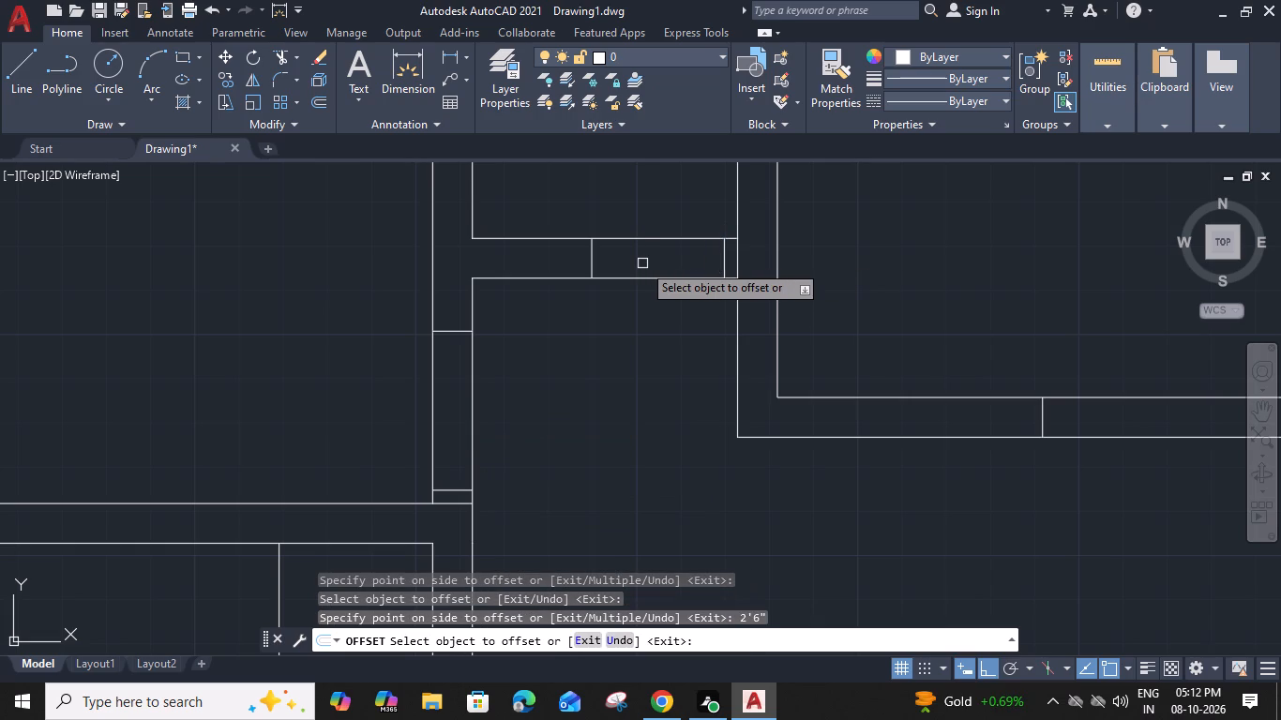
# Offset the midpoint line in the large upper-middle room's lower wall 2' to both sides.
pyautogui.scroll(-1, 671, 427)
pyautogui.moveTo(676, 472); pyautogui.dragTo(384, 398, button='middle')
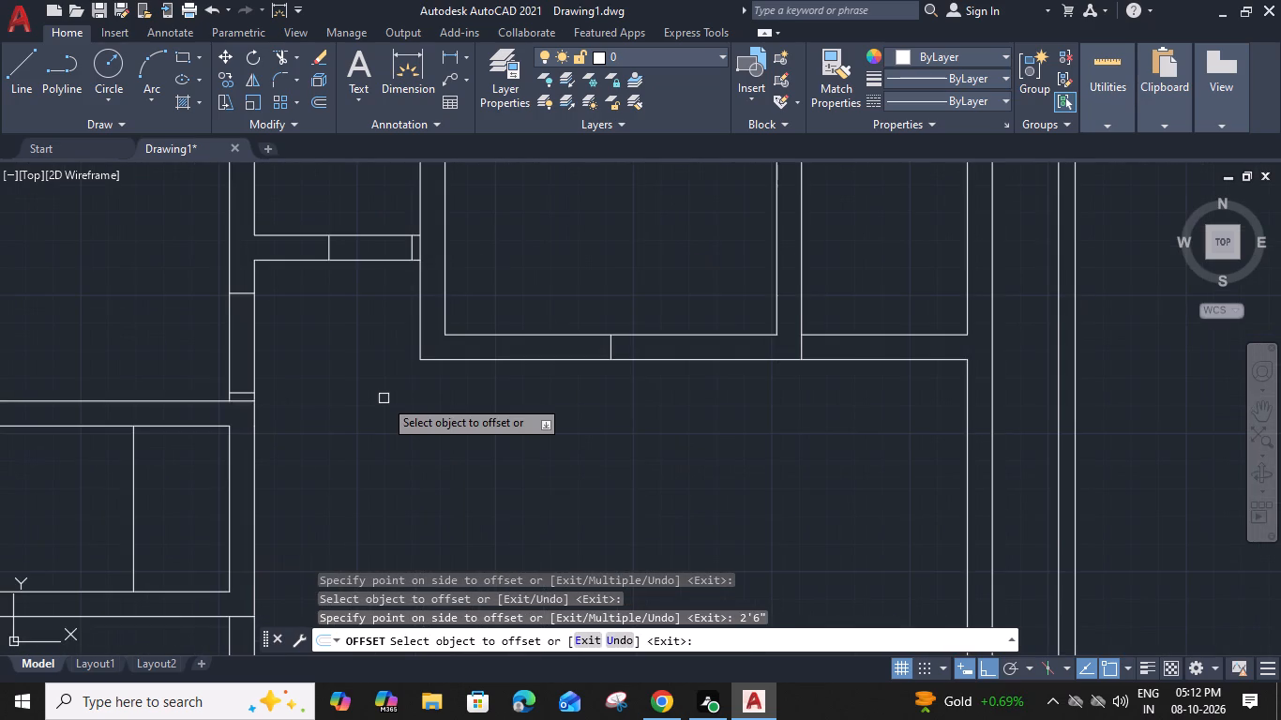
pyautogui.click(610, 346)
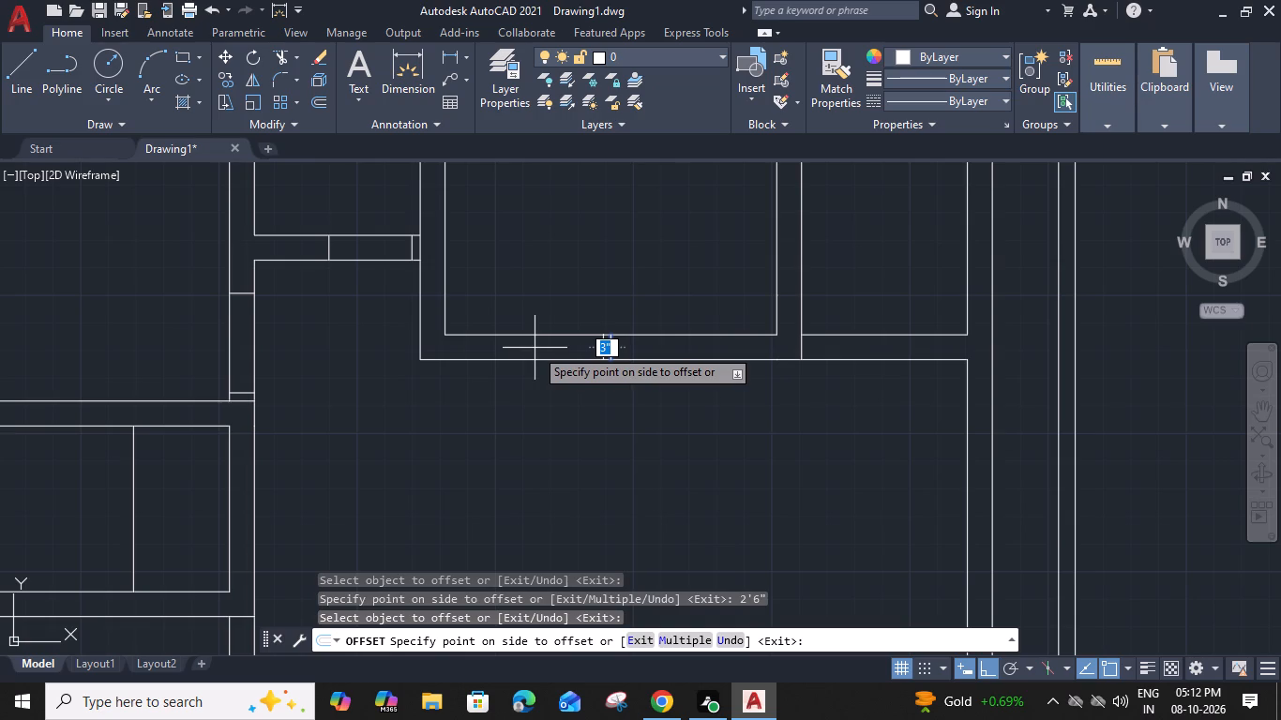
pyautogui.write("2'")
pyautogui.press('space')
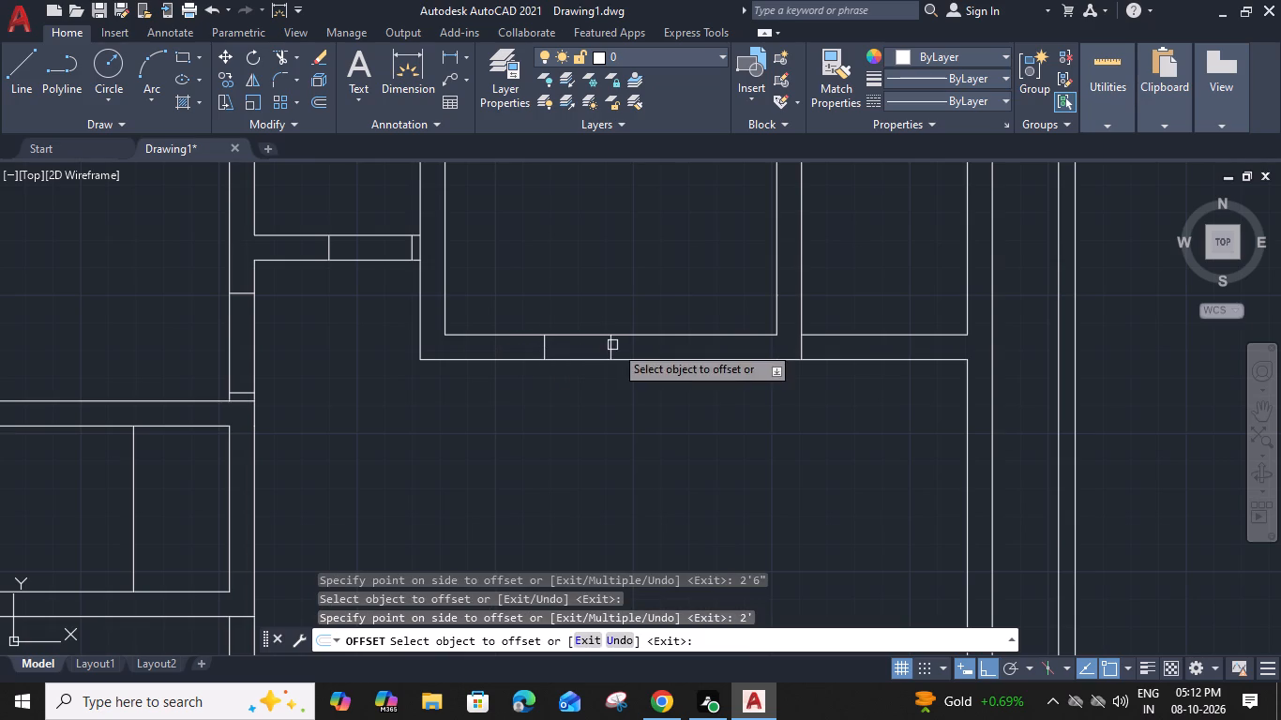
pyautogui.click(614, 346)
pyautogui.write("2'")
pyautogui.press('space')
# Mark an opening in the upper-right room's lower wall by offsetting its west end line 3" east, and that copy another 2'6".
pyautogui.moveTo(747, 460); pyautogui.dragTo(396, 443, button='middle')
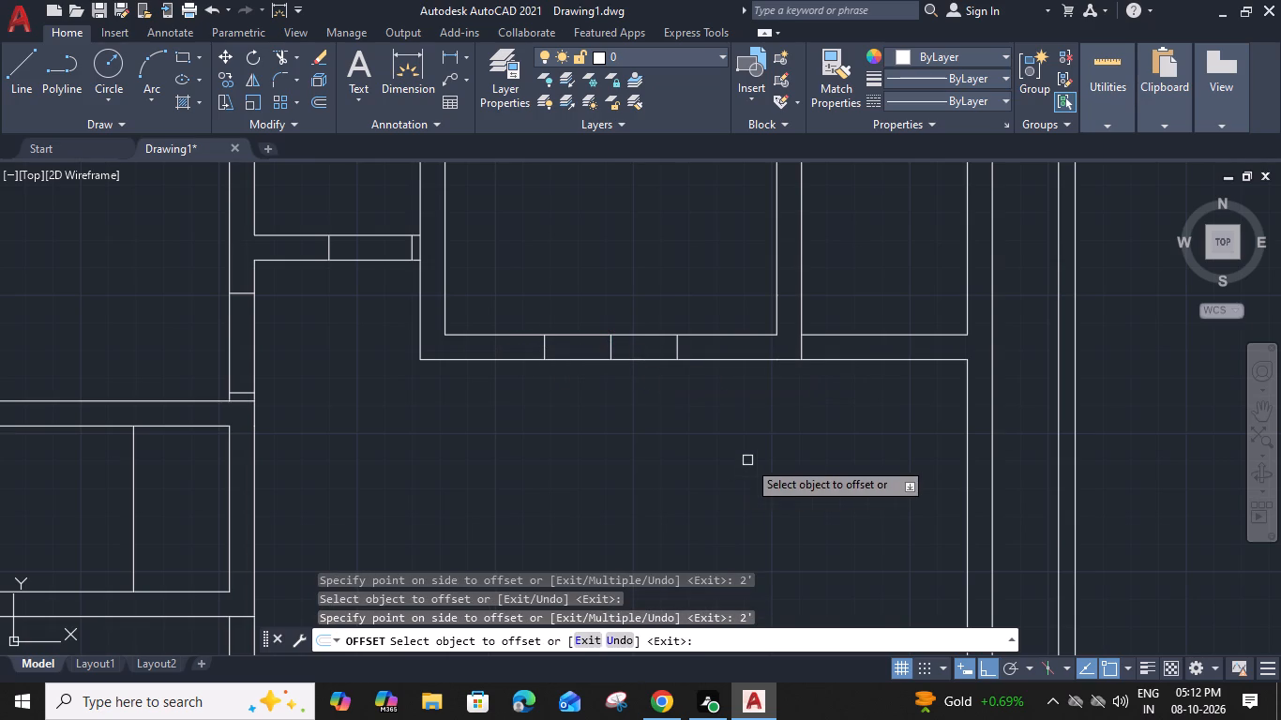
pyautogui.moveTo(396, 443); pyautogui.dragTo(353, 472, button='middle')
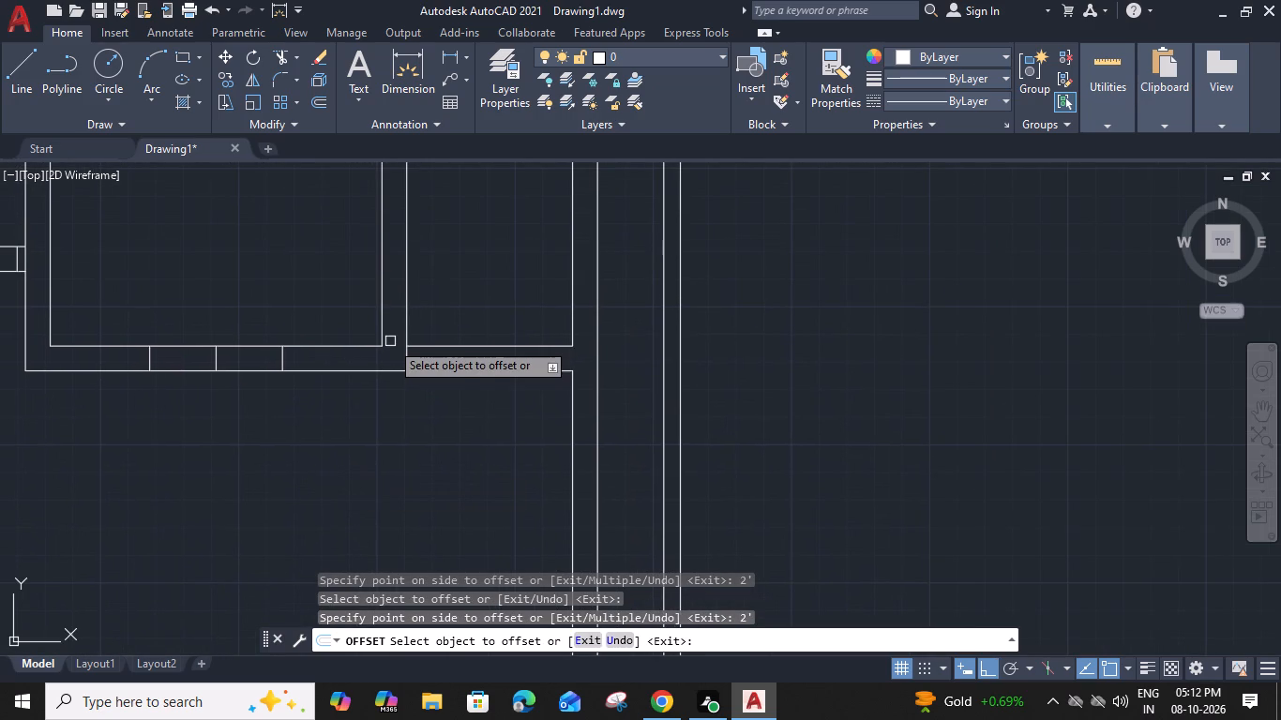
pyautogui.scroll(2, 404, 348)
pyautogui.click(411, 366)
pyautogui.click(472, 374)
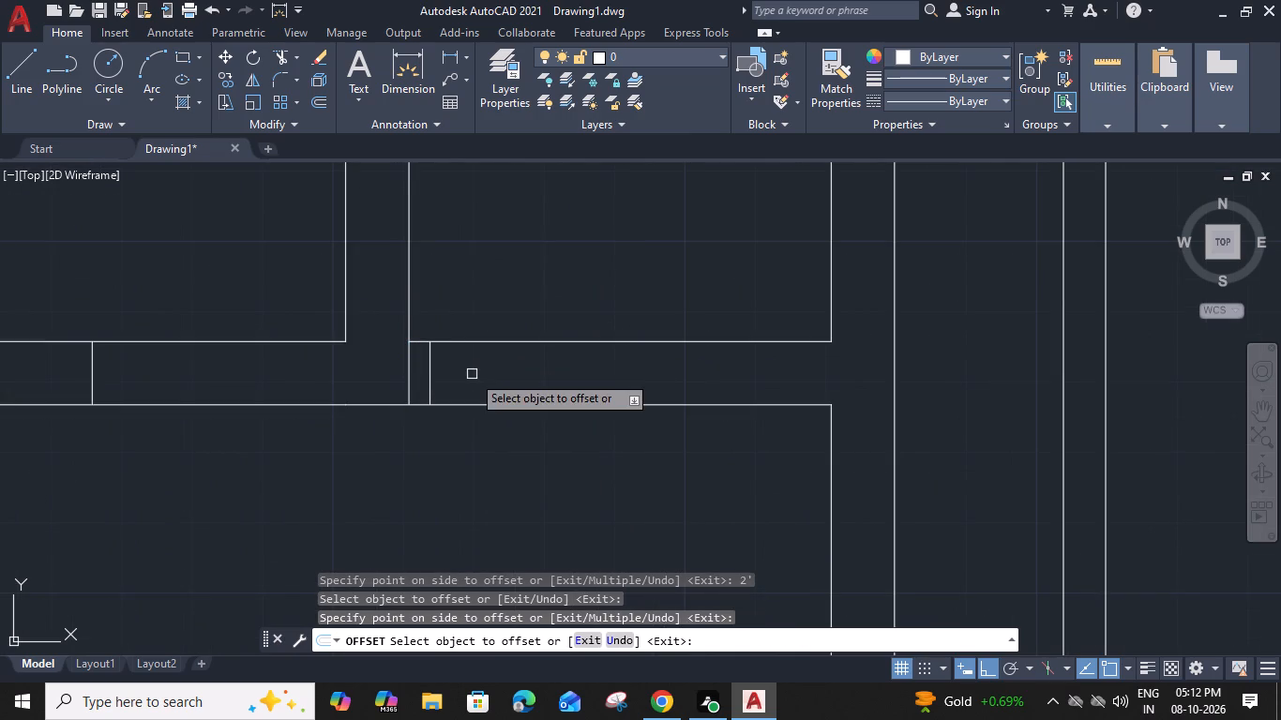
pyautogui.click(427, 371)
pyautogui.press('2')
pyautogui.press("'")
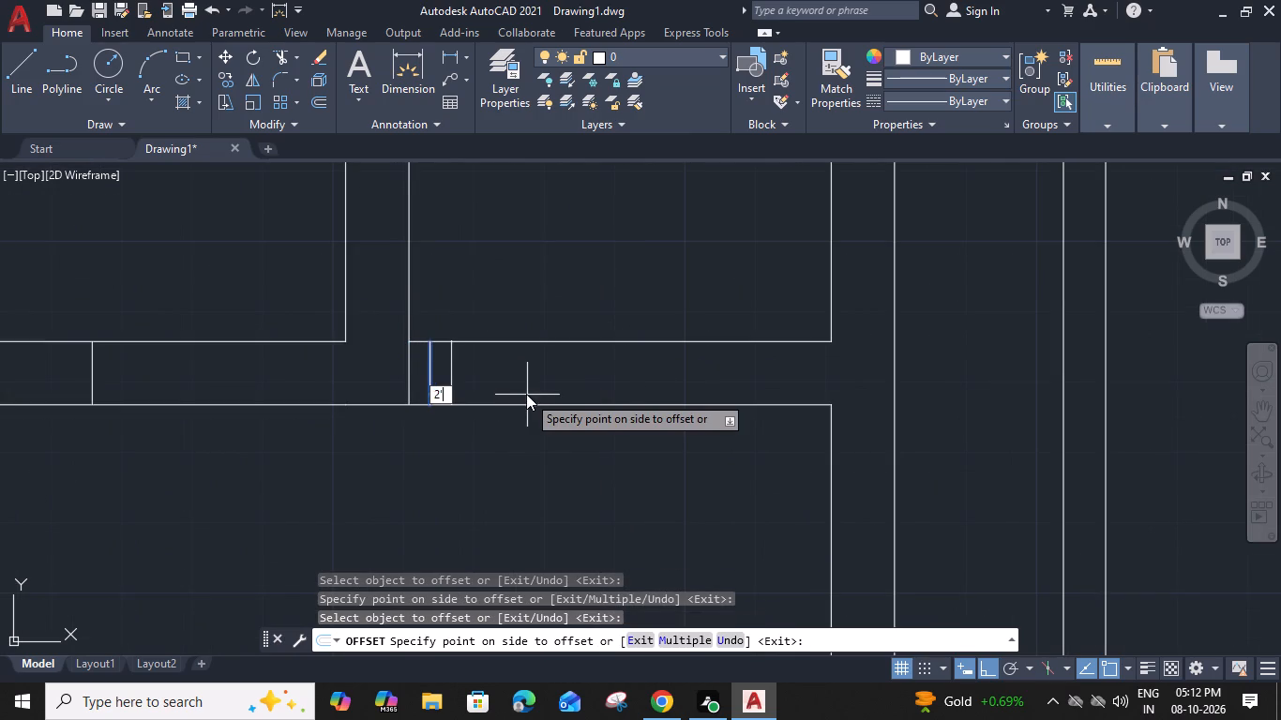
pyautogui.write('6"')
pyautogui.press('Return')
# Offset the midpoint line in the wall between the middle-left and lower-left rooms 2'6" to the east.
pyautogui.scroll(-2, 527, 395)
pyautogui.scroll(-2, 527, 472)
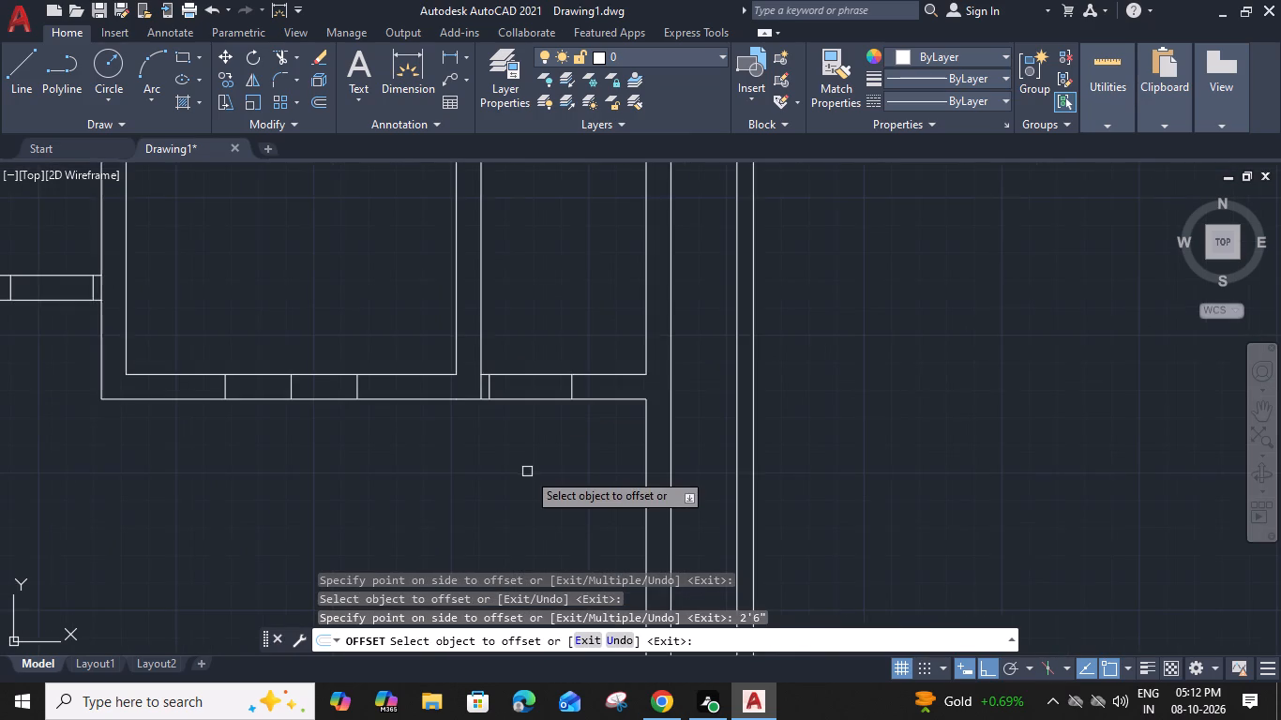
pyautogui.moveTo(529, 461); pyautogui.dragTo(717, 182, button='middle')
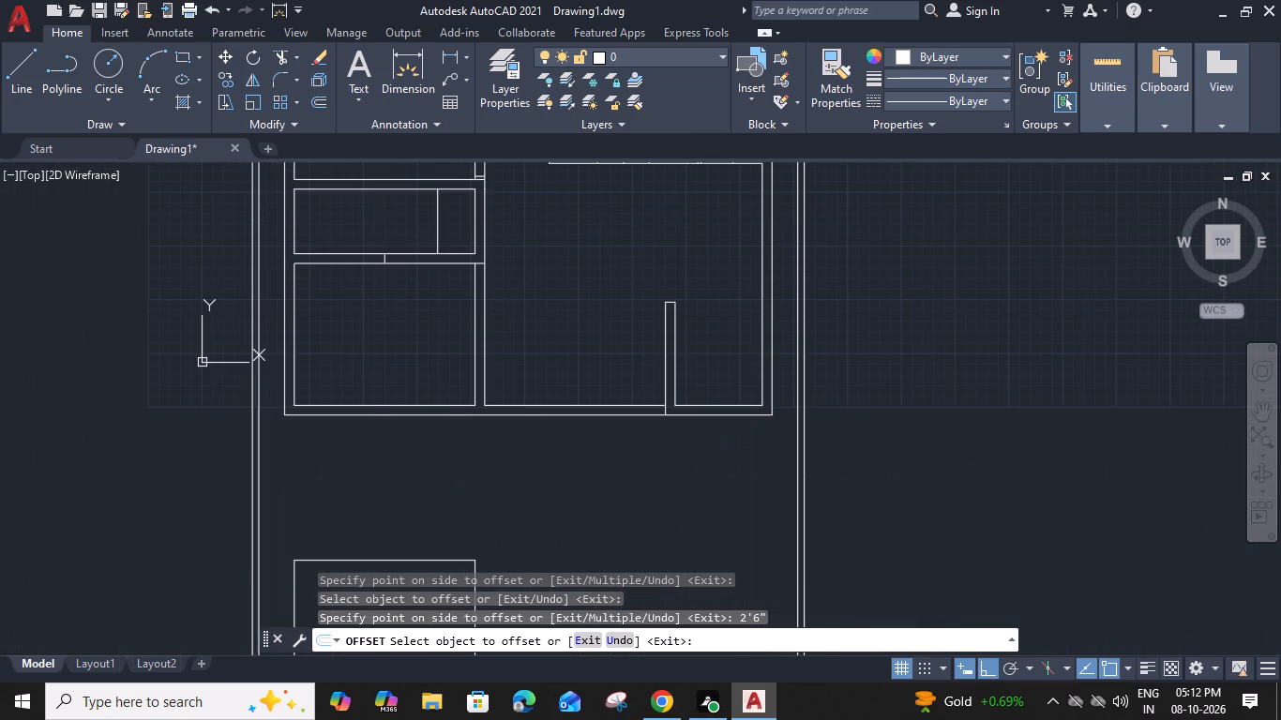
pyautogui.moveTo(340, 253); pyautogui.dragTo(369, 284, button='middle')
pyautogui.scroll(2, 402, 292)
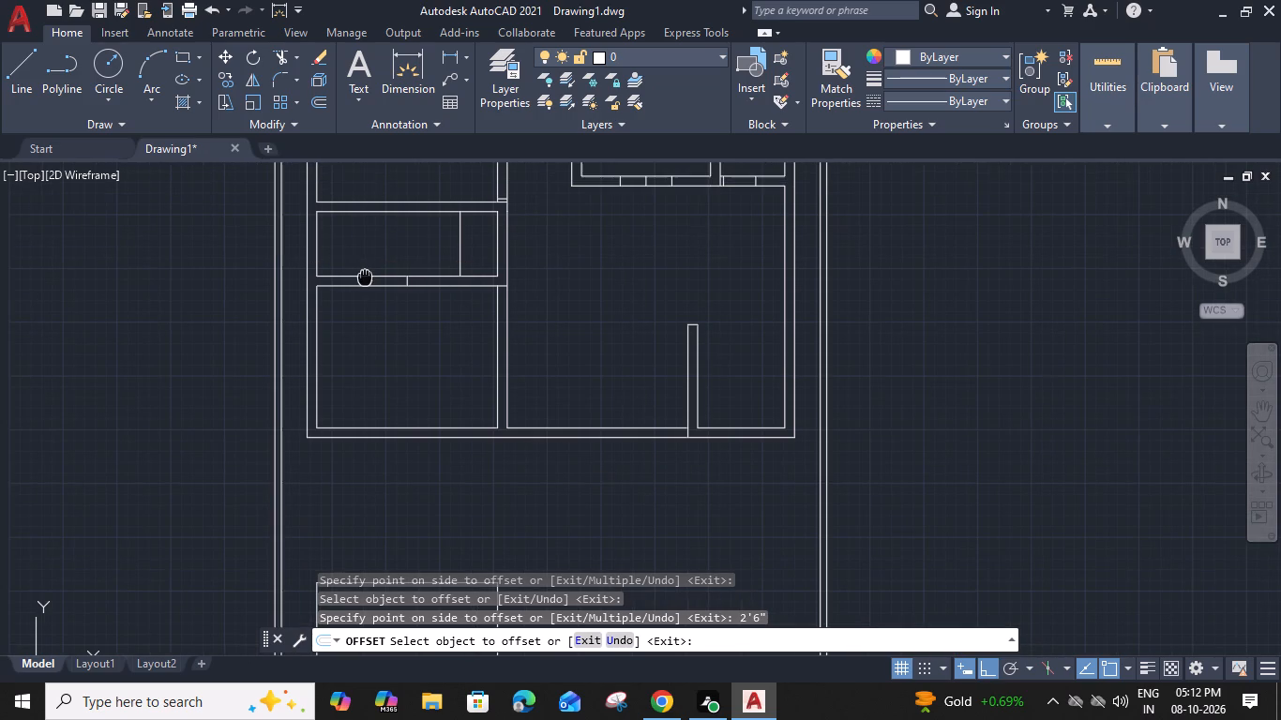
pyautogui.scroll(1, 365, 277)
pyautogui.click(440, 273)
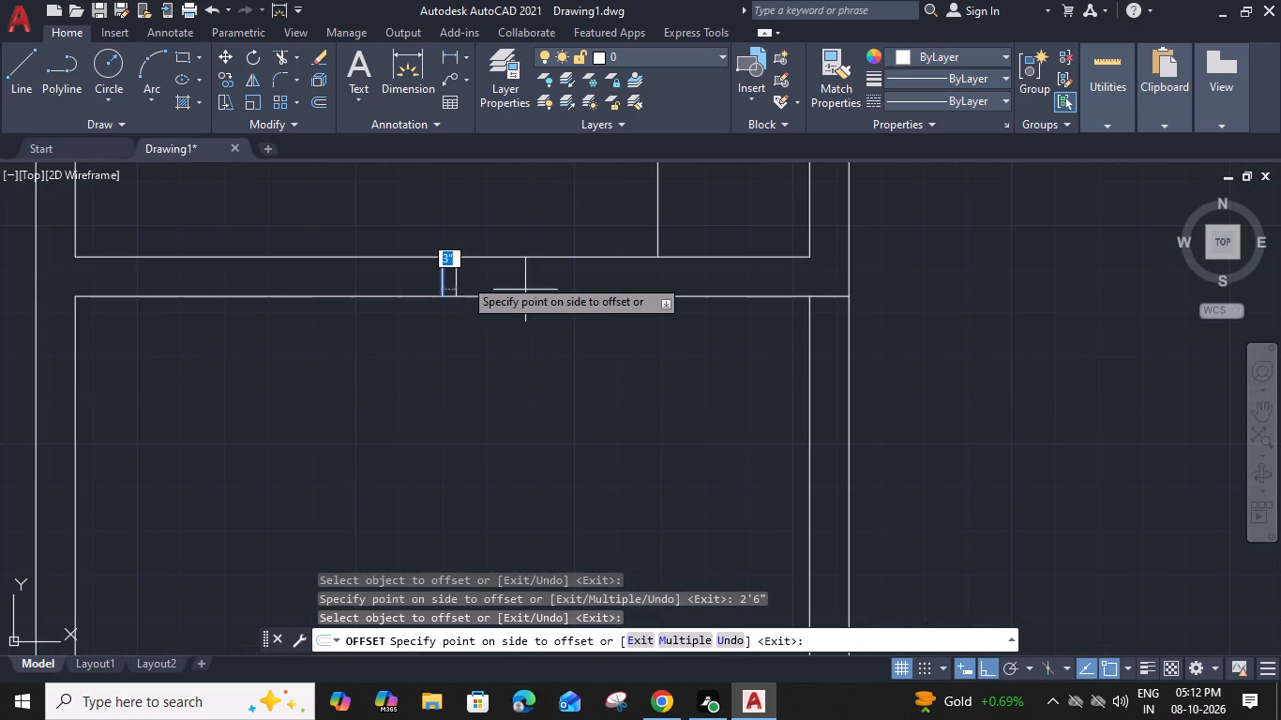
pyautogui.write('2\'6"')
pyautogui.press('Return')
# Mark an opening in the bottom outer wall by offsetting the line below the stub wall 3" west, and that copy another 4'.
pyautogui.scroll(-1, 592, 443)
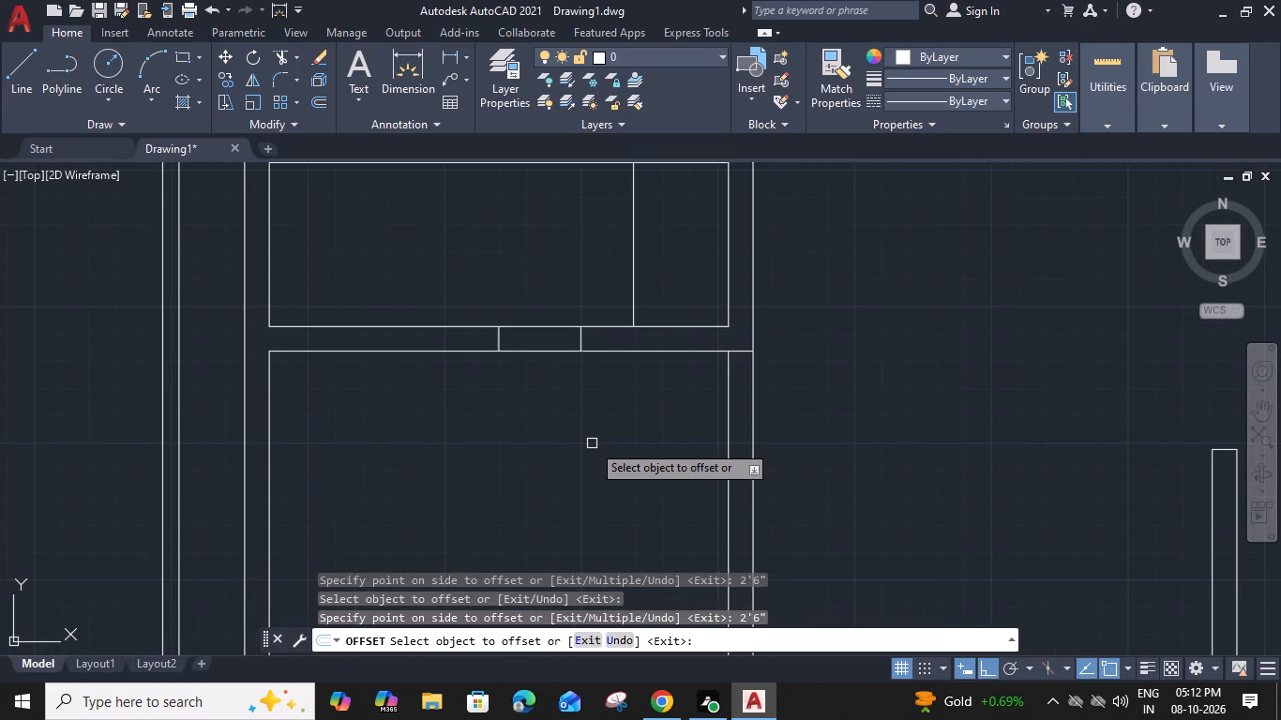
pyautogui.moveTo(591, 430); pyautogui.dragTo(249, 185, button='middle')
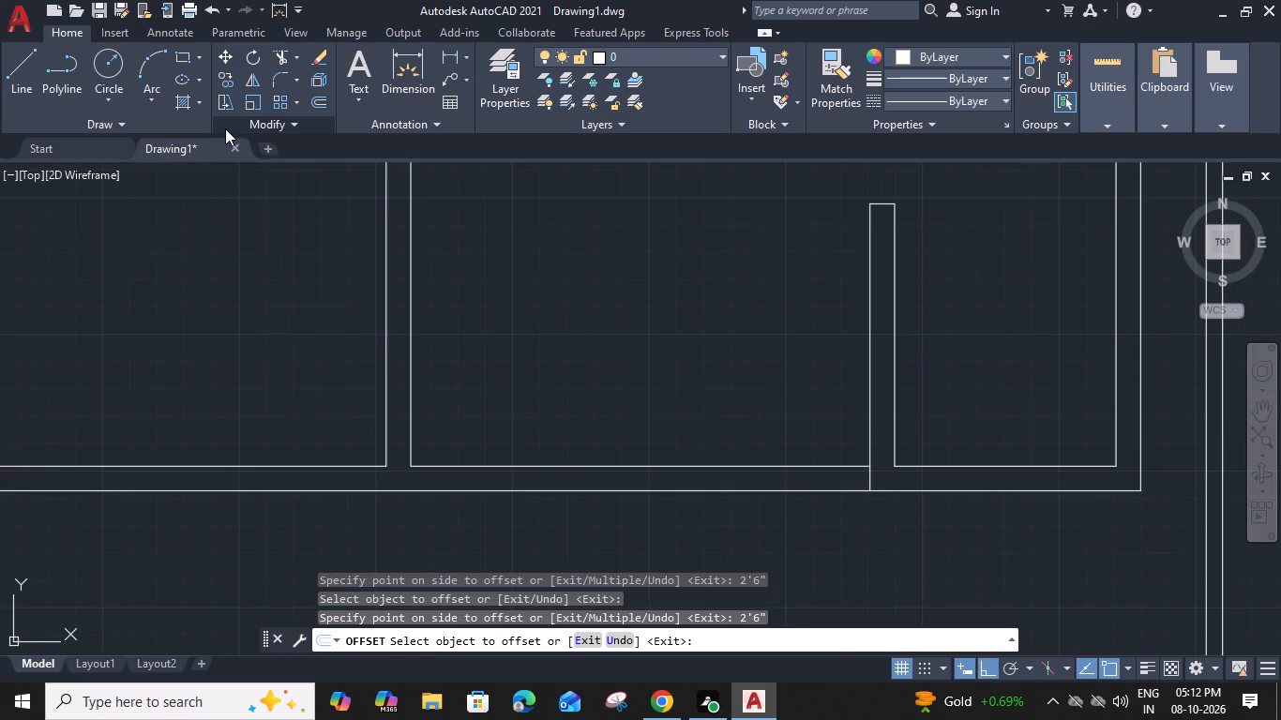
pyautogui.scroll(1, 870, 523)
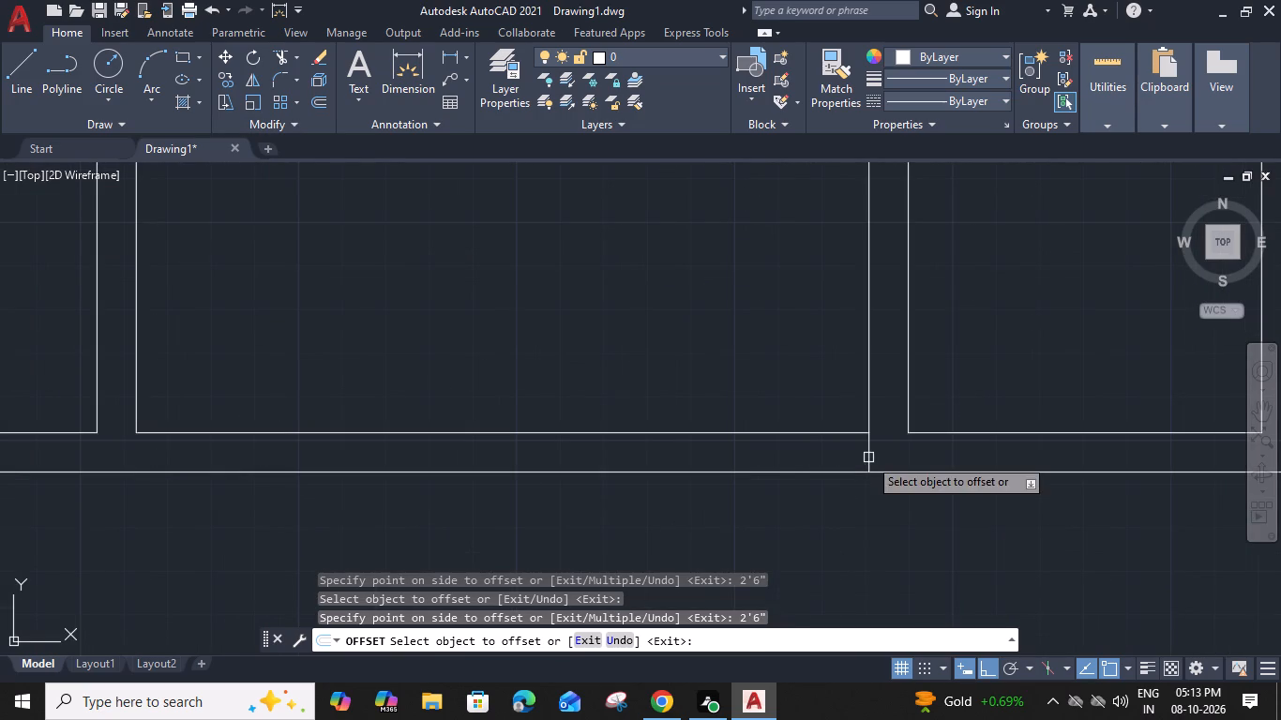
pyautogui.click(868, 457)
pyautogui.click(791, 464)
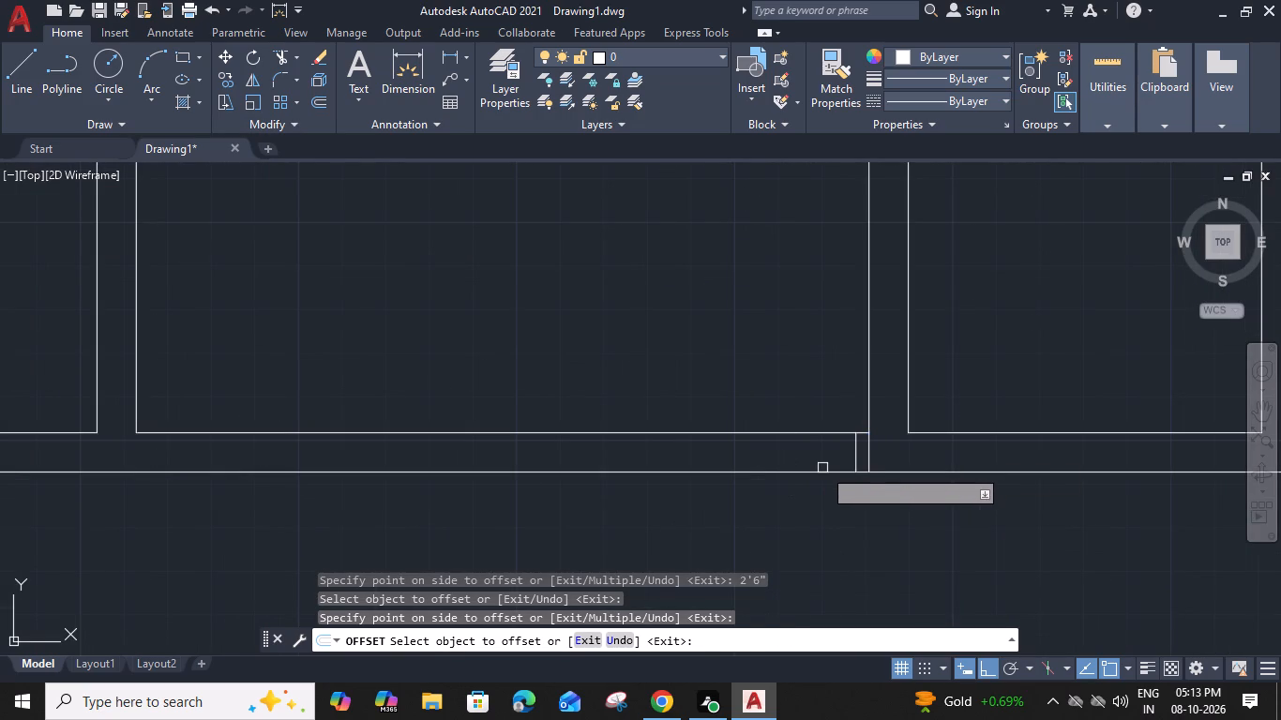
pyautogui.moveTo(857, 457); pyautogui.dragTo(843, 457)
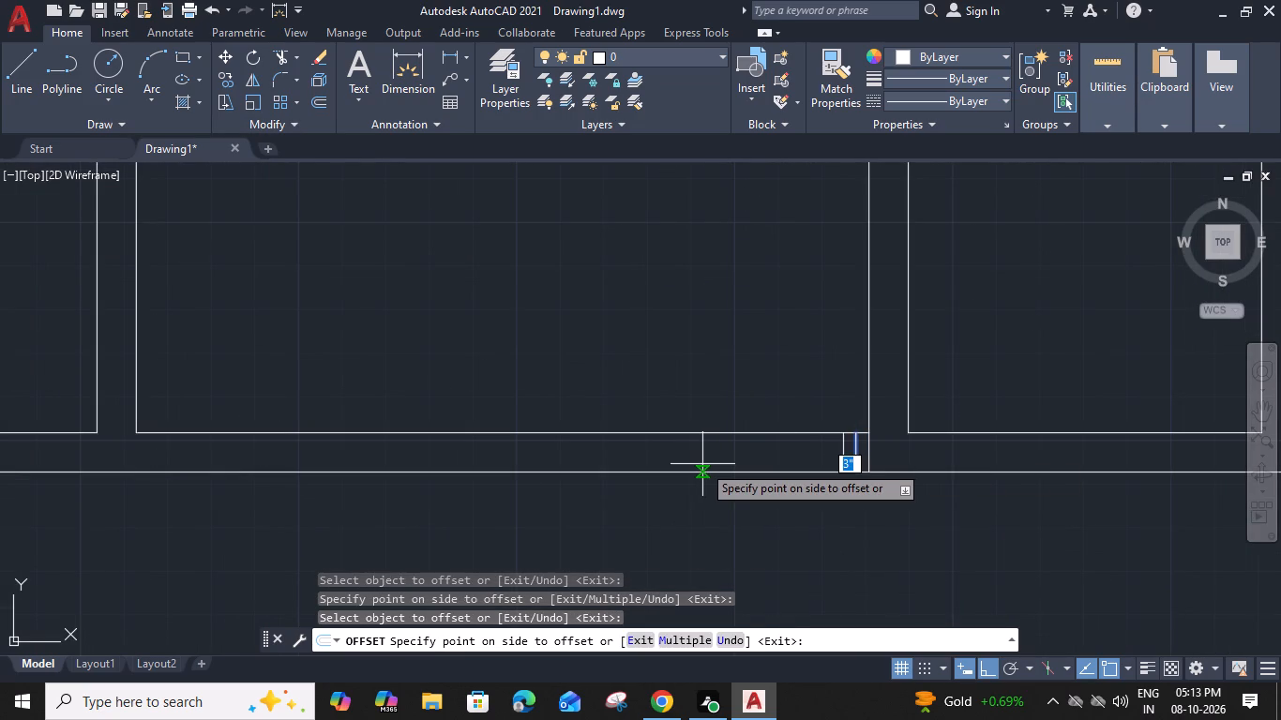
pyautogui.write("4'")
pyautogui.press('space')
# Mark an opening in the lower-left room's right wall by offsetting its top end line 3" downward, and that copy another 3'.
pyautogui.scroll(-3, 702, 464)
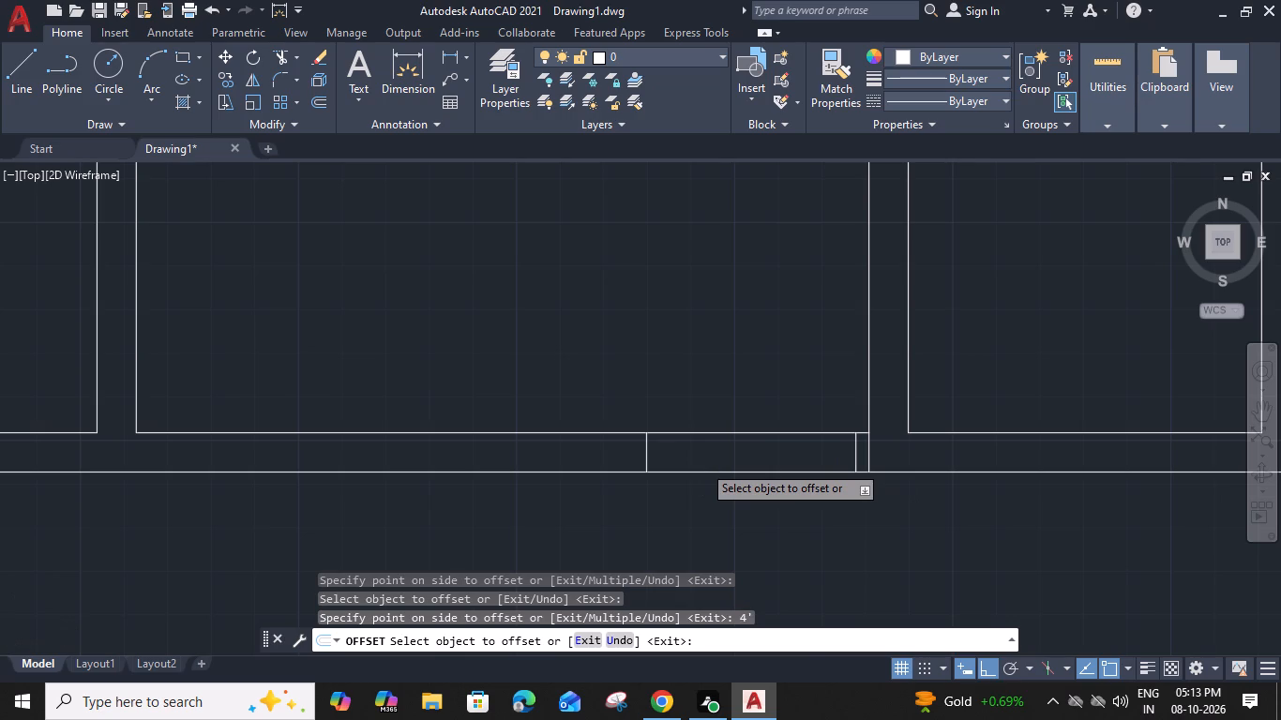
pyautogui.scroll(2, 452, 201)
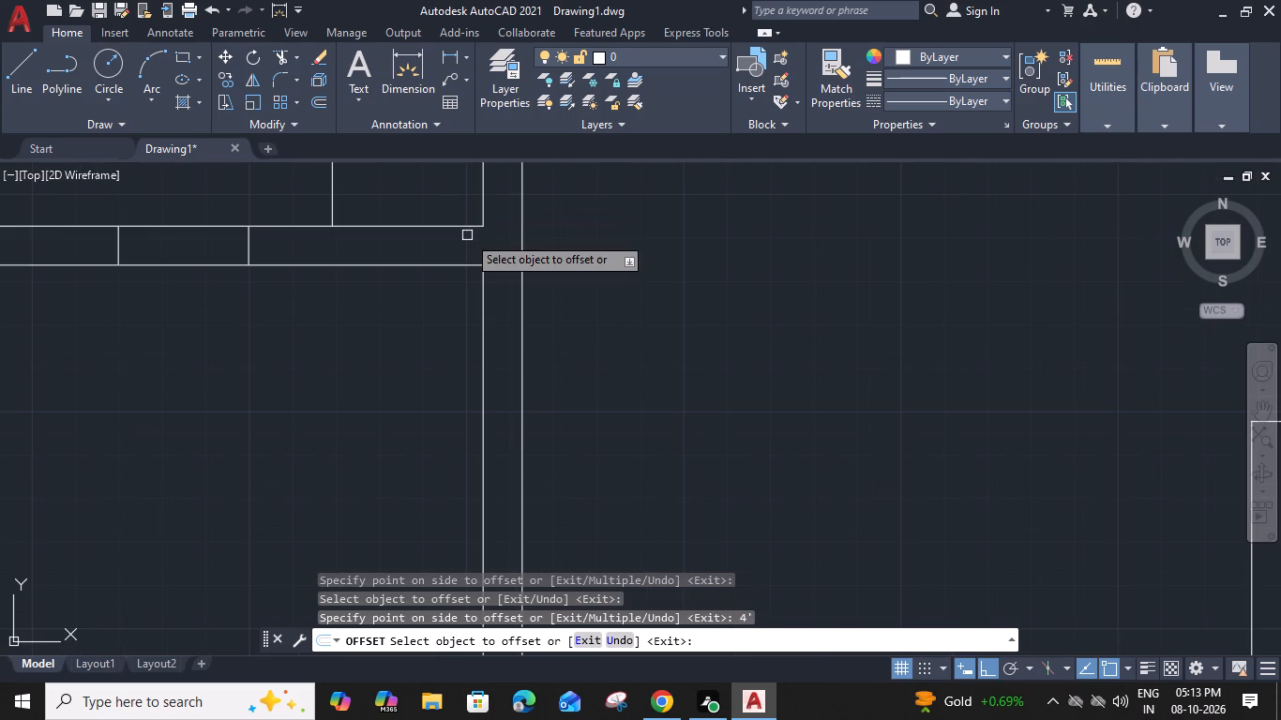
pyautogui.click(498, 263)
pyautogui.click(497, 356)
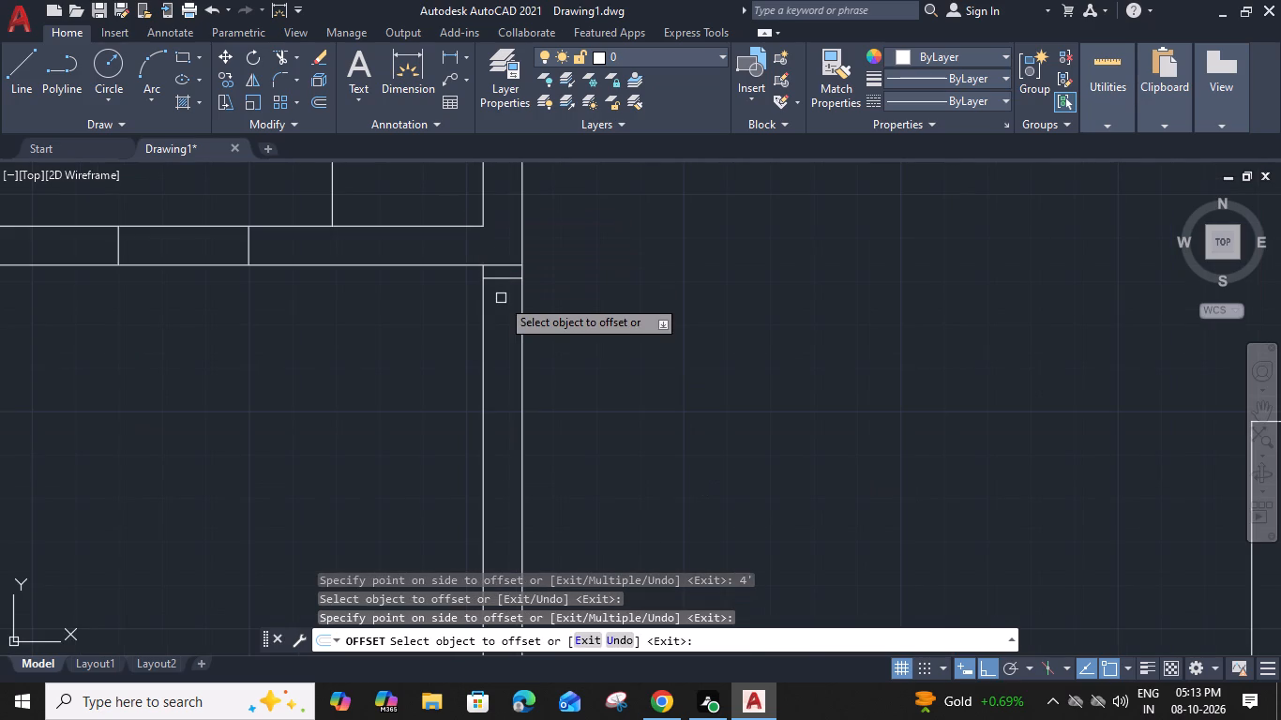
pyautogui.click(508, 280)
pyautogui.write("3'")
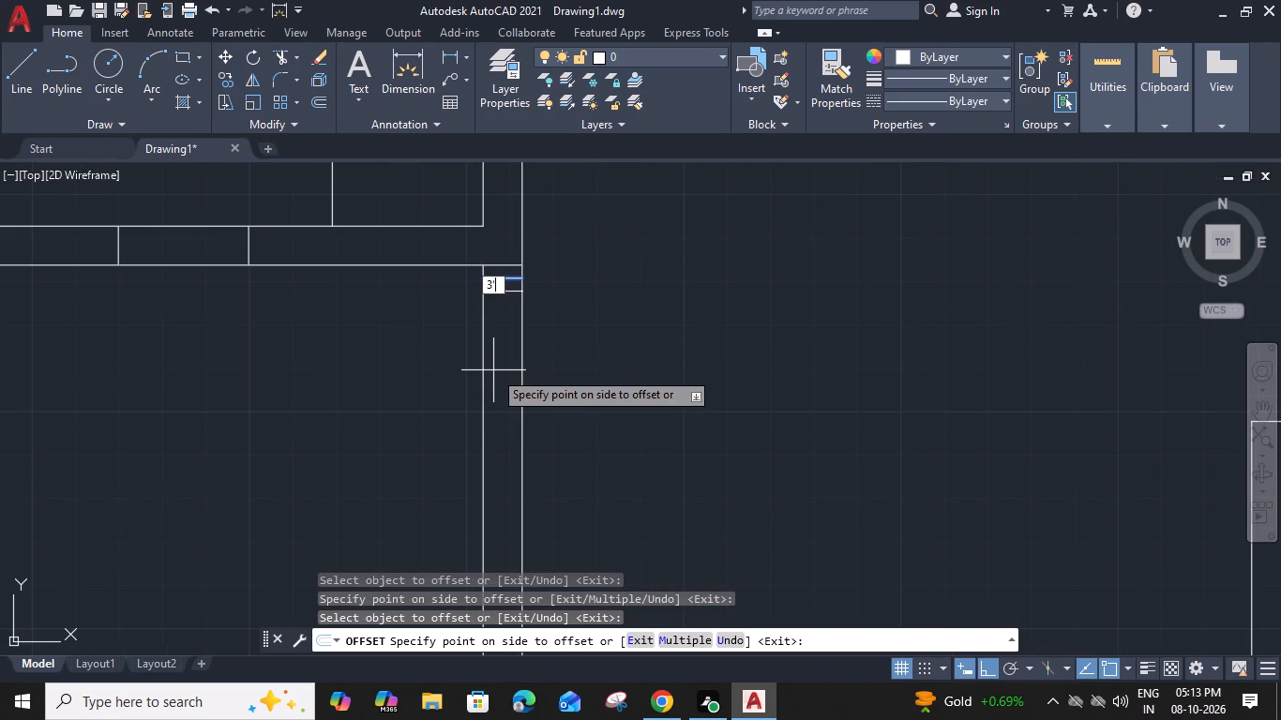
pyautogui.press('space')
pyautogui.press('Escape')
# Trim out the openings in the lower-left room's right wall and upper wall, removing the leftover end line at their junction.
pyautogui.write('tr')
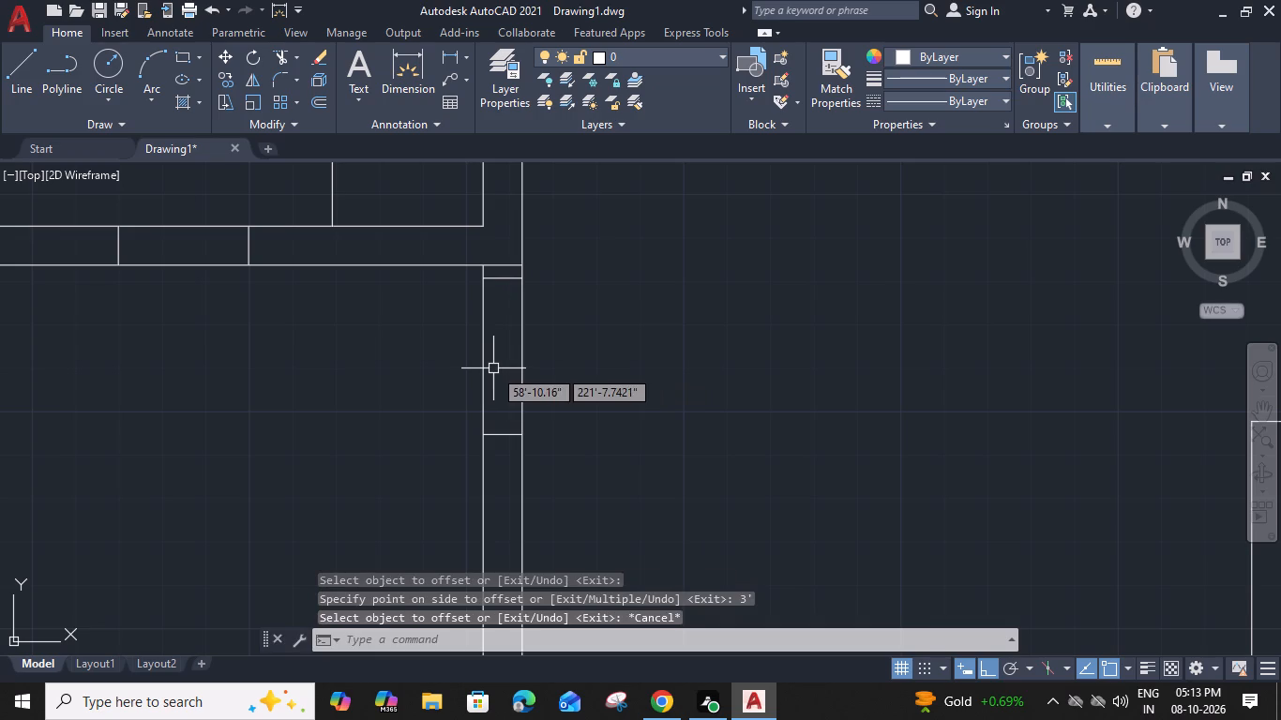
pyautogui.press('space')
pyautogui.click(500, 264)
pyautogui.scroll(-1, 318, 303)
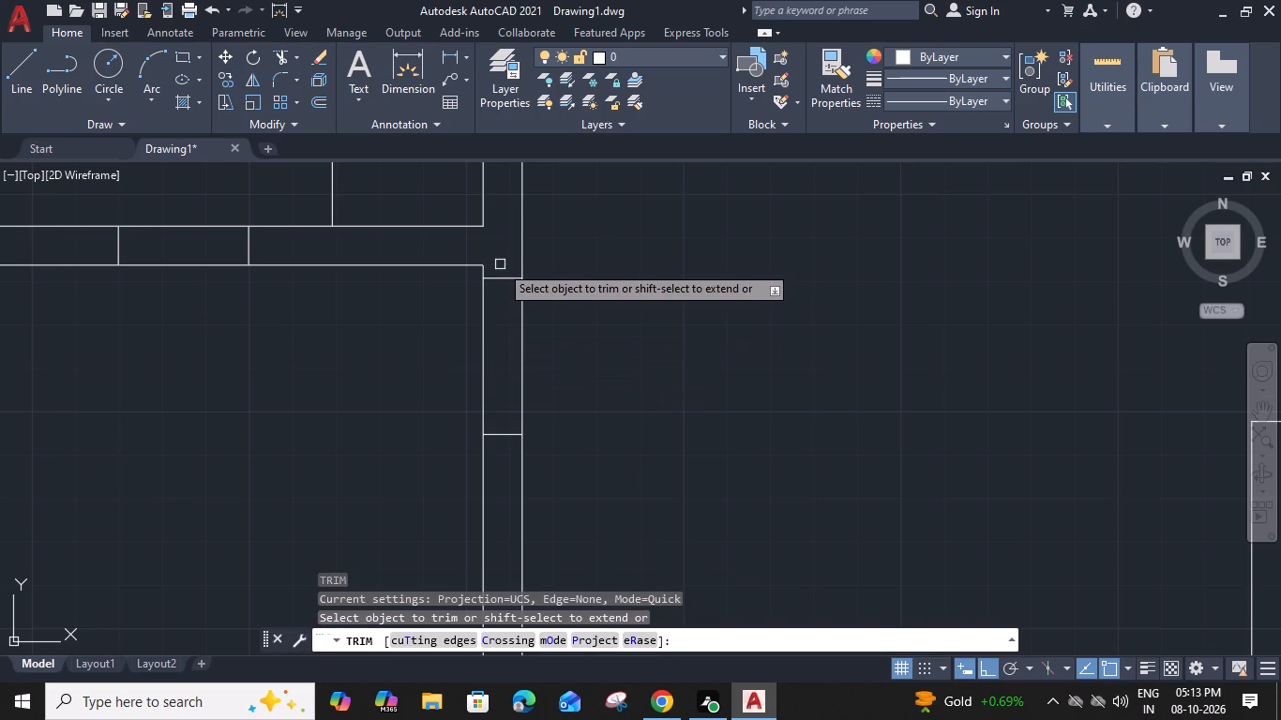
pyautogui.moveTo(314, 306); pyautogui.dragTo(485, 320, button='middle')
pyautogui.click(617, 346)
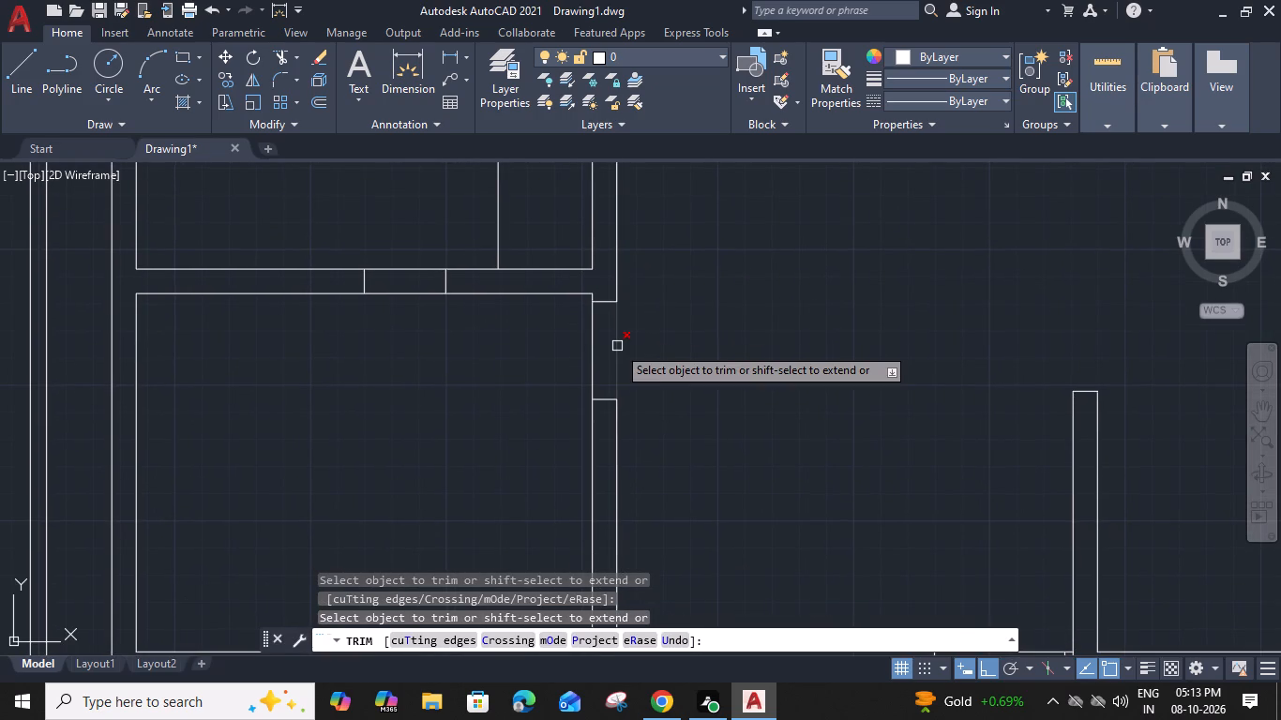
pyautogui.click(596, 345)
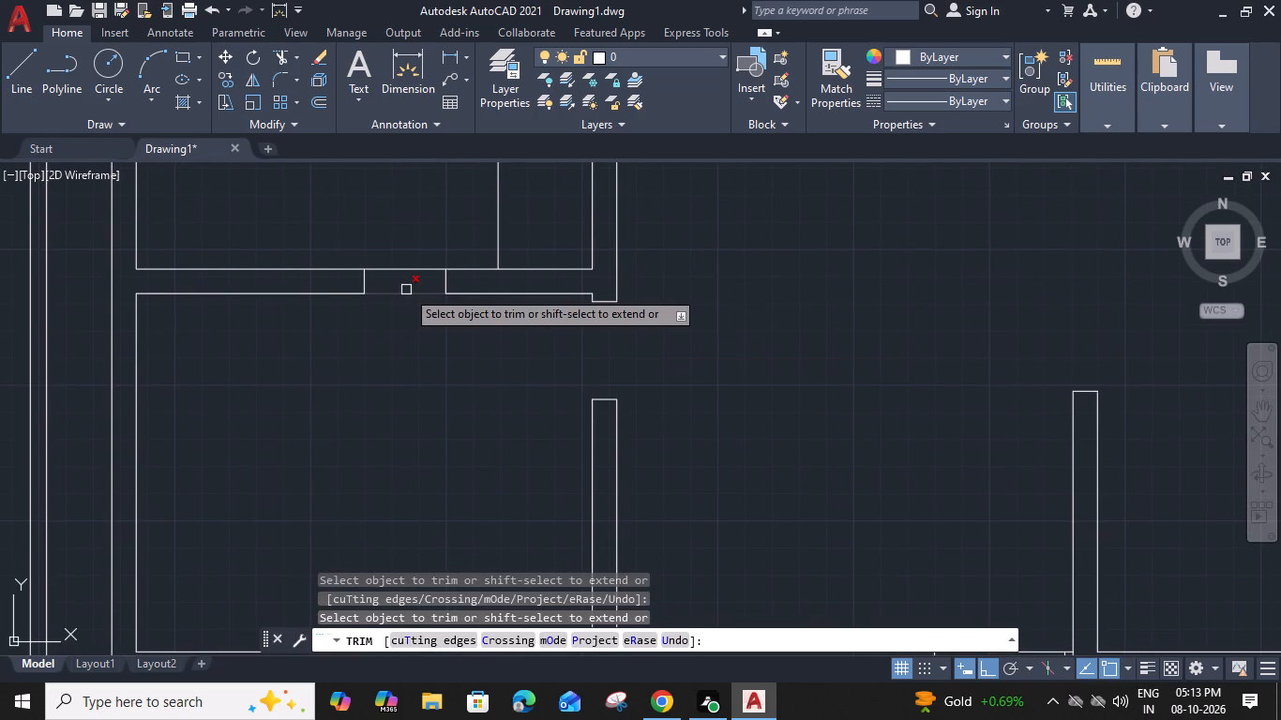
pyautogui.click(406, 290)
pyautogui.click(410, 271)
# Trim out the opening in the upper-left room's right wall, including the end line across the junction below it.
pyautogui.scroll(-1, 412, 275)
pyautogui.moveTo(454, 321); pyautogui.dragTo(449, 367, button='middle')
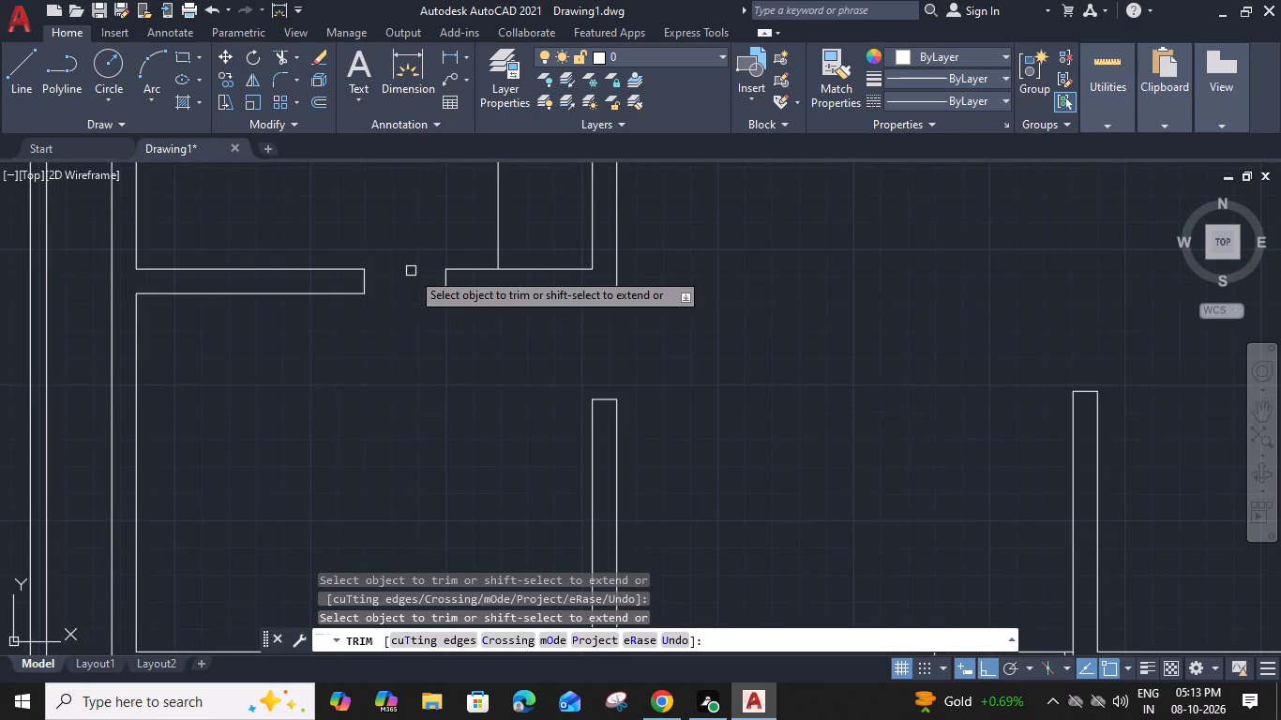
pyautogui.moveTo(449, 367); pyautogui.dragTo(429, 500, button='middle')
pyautogui.scroll(2, 521, 277)
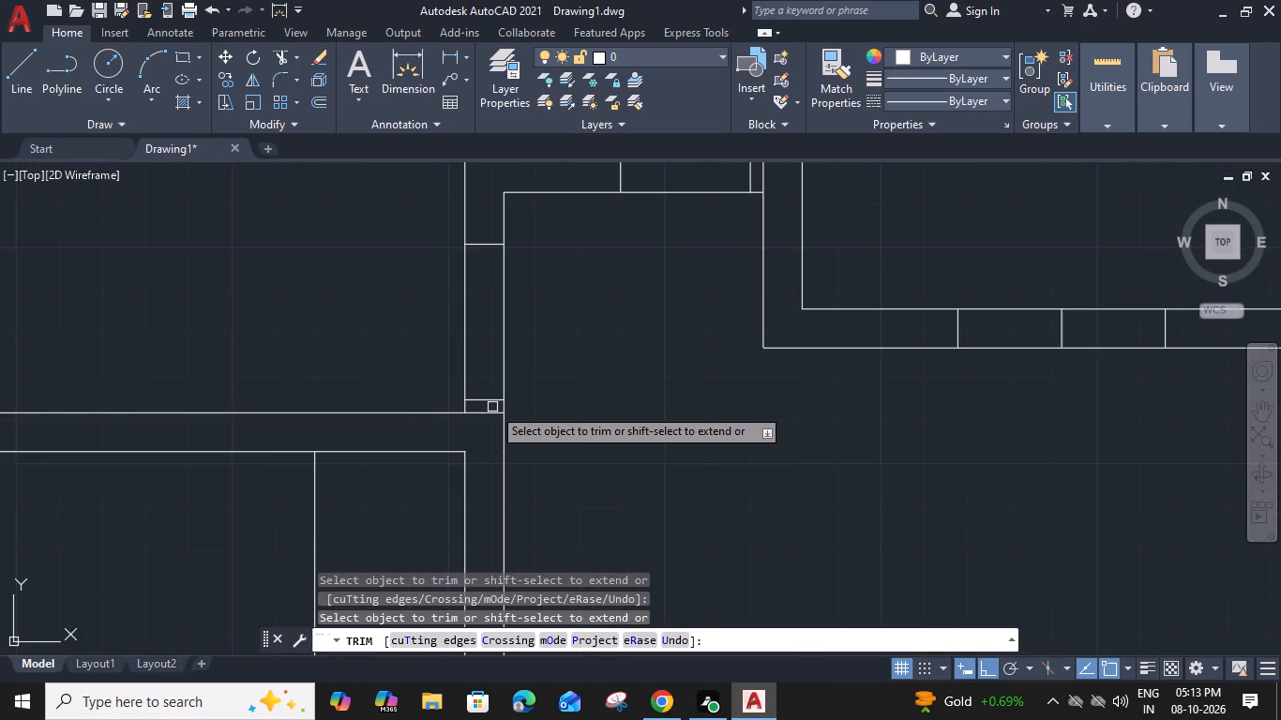
pyautogui.click(492, 412)
pyautogui.click(464, 322)
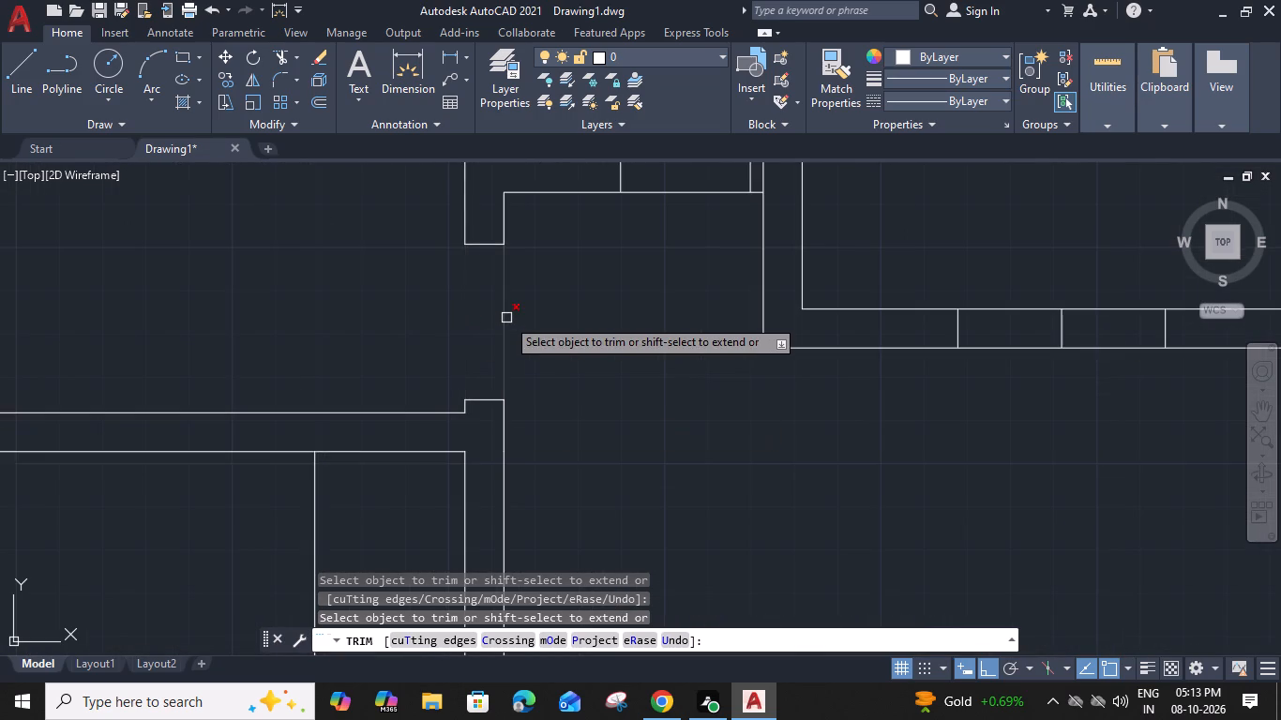
pyautogui.click(506, 318)
# Trim out the opening in the short horizontal wall east of the upper-left room, including its leftover end line.
pyautogui.moveTo(676, 288); pyautogui.dragTo(457, 431, button='middle')
pyautogui.click(546, 319)
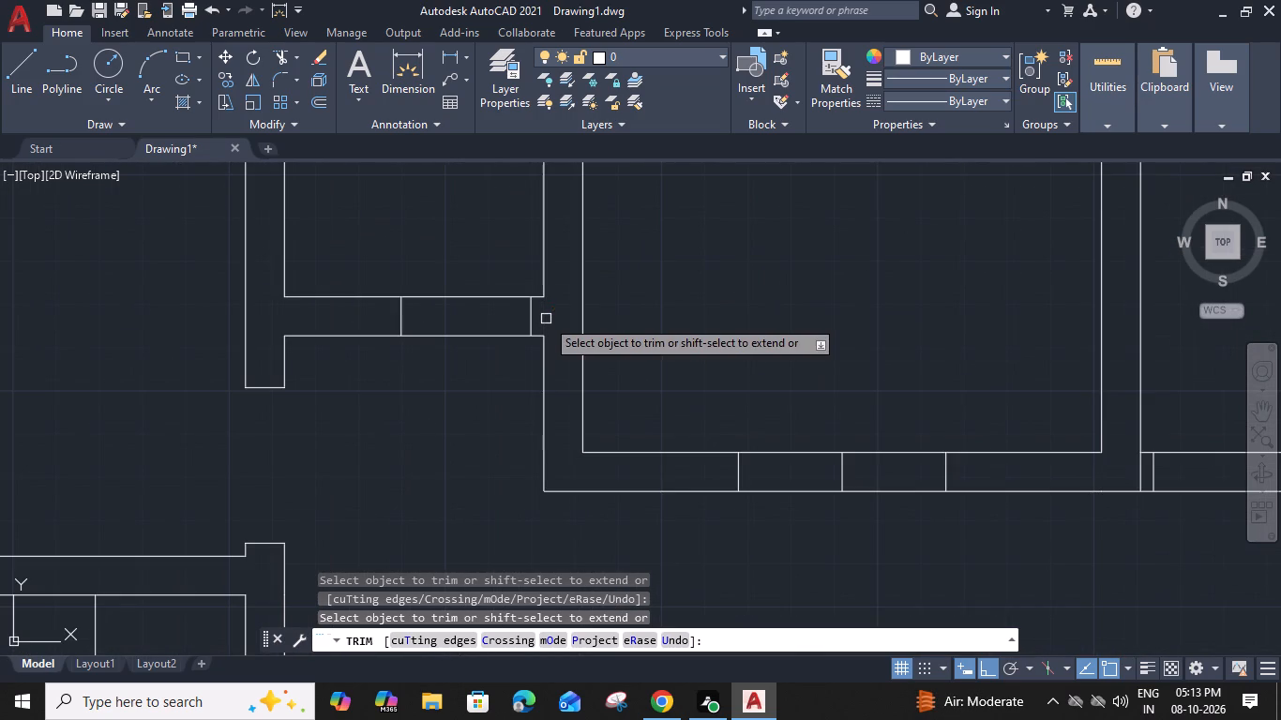
pyautogui.click(484, 299)
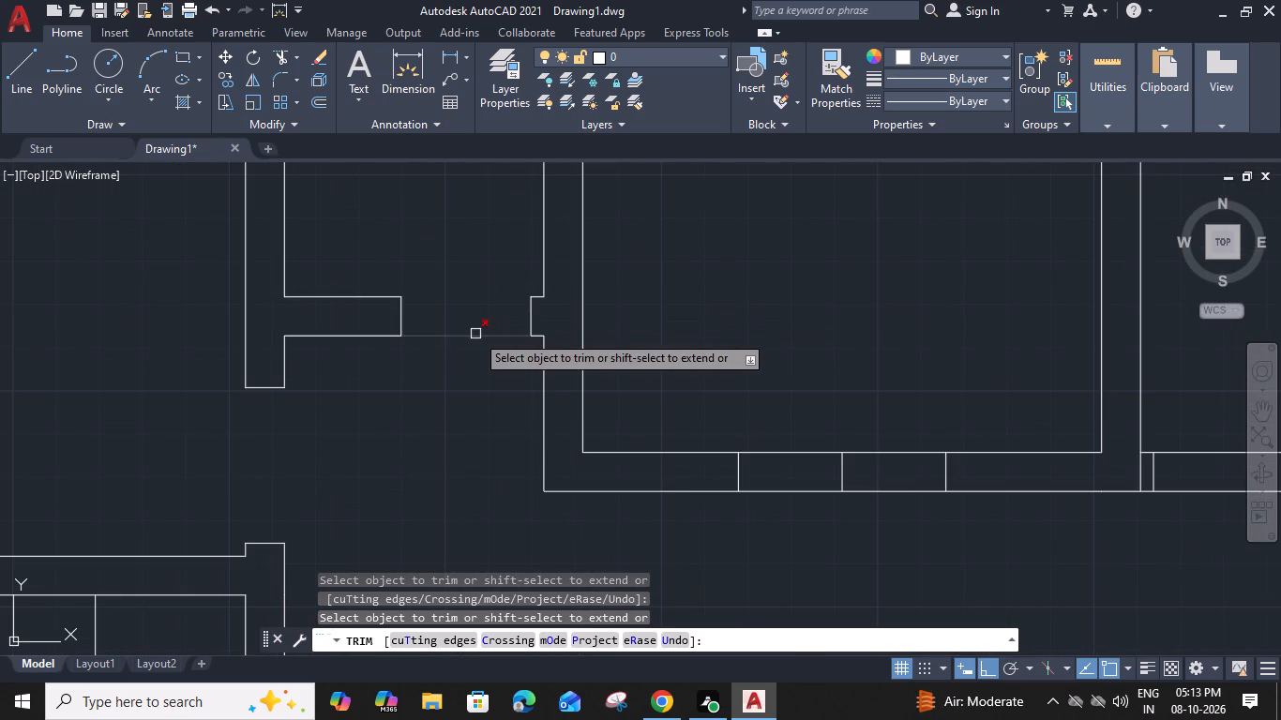
pyautogui.click(475, 334)
# Trim out the opening in the upper-middle room's lower wall, removing its midpoint line and both wall lines between the jambs.
pyautogui.moveTo(688, 548); pyautogui.dragTo(380, 450, button='middle')
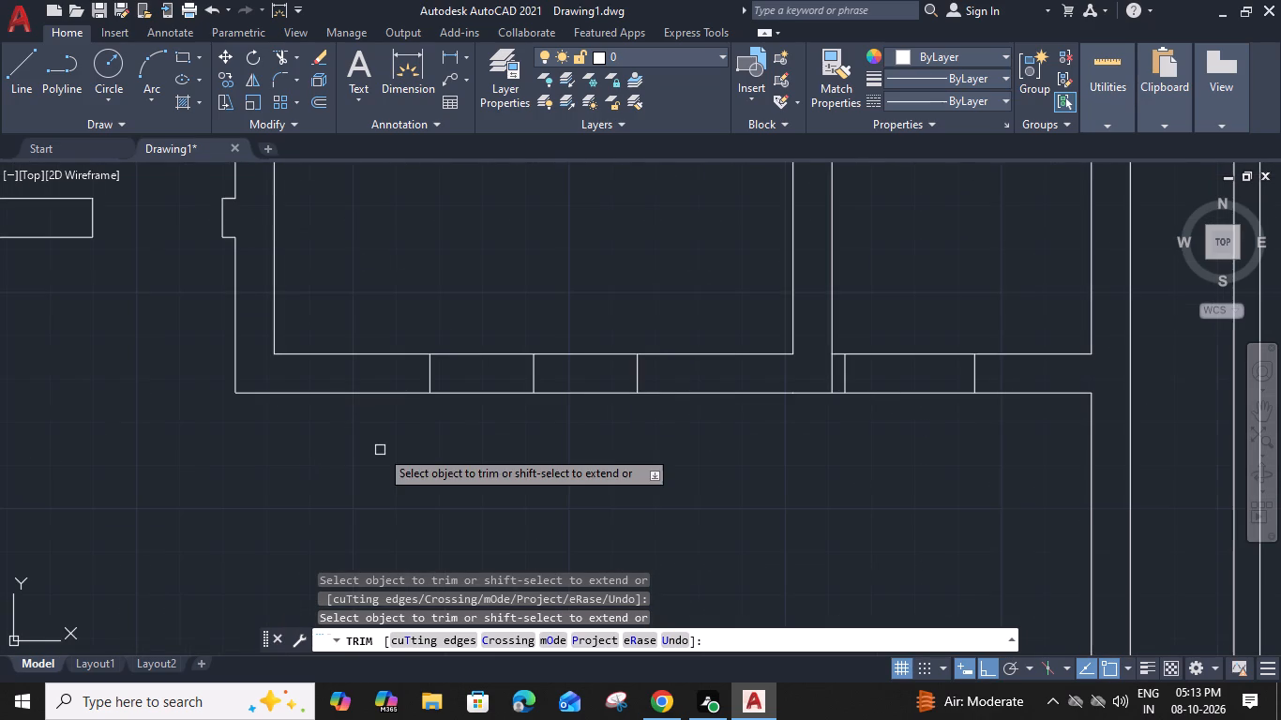
pyautogui.click(533, 379)
pyautogui.click(538, 357)
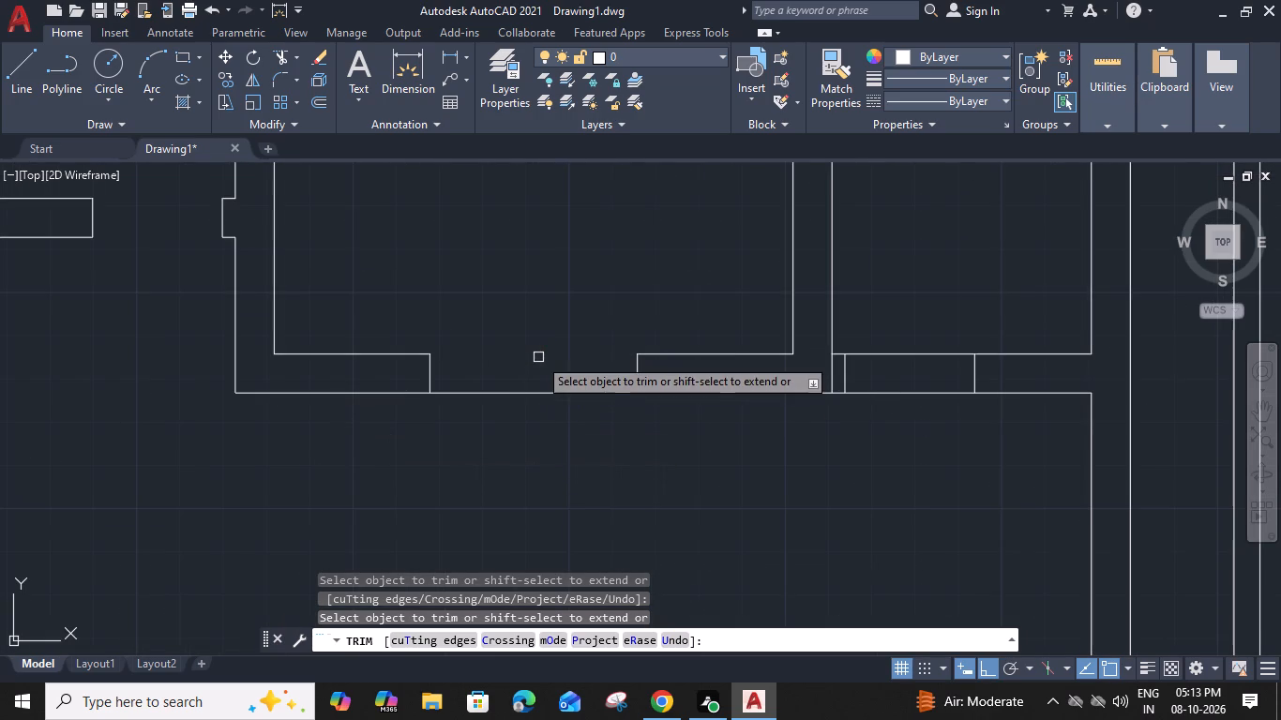
pyautogui.click(530, 397)
# Trim out the opening in the upper-right room's lower wall, including the leftover line at its west end.
pyautogui.moveTo(697, 468); pyautogui.dragTo(232, 459, button='middle')
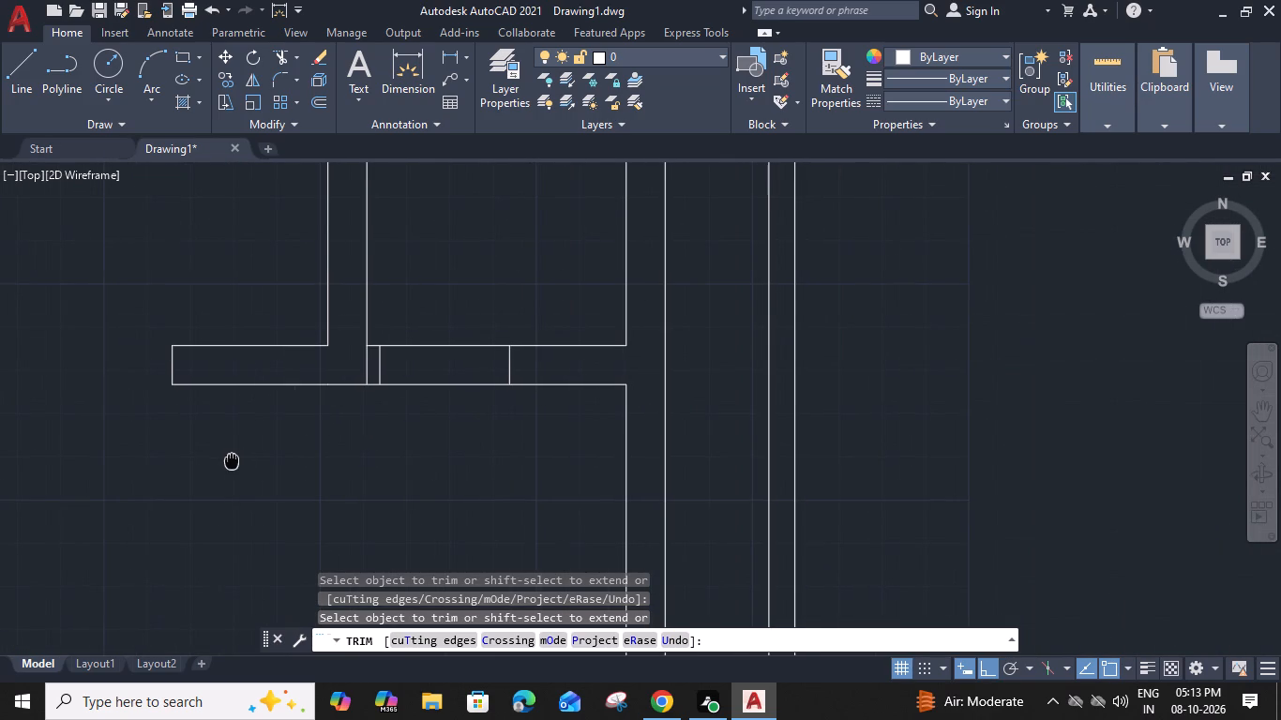
pyautogui.click(365, 371)
pyautogui.click(466, 351)
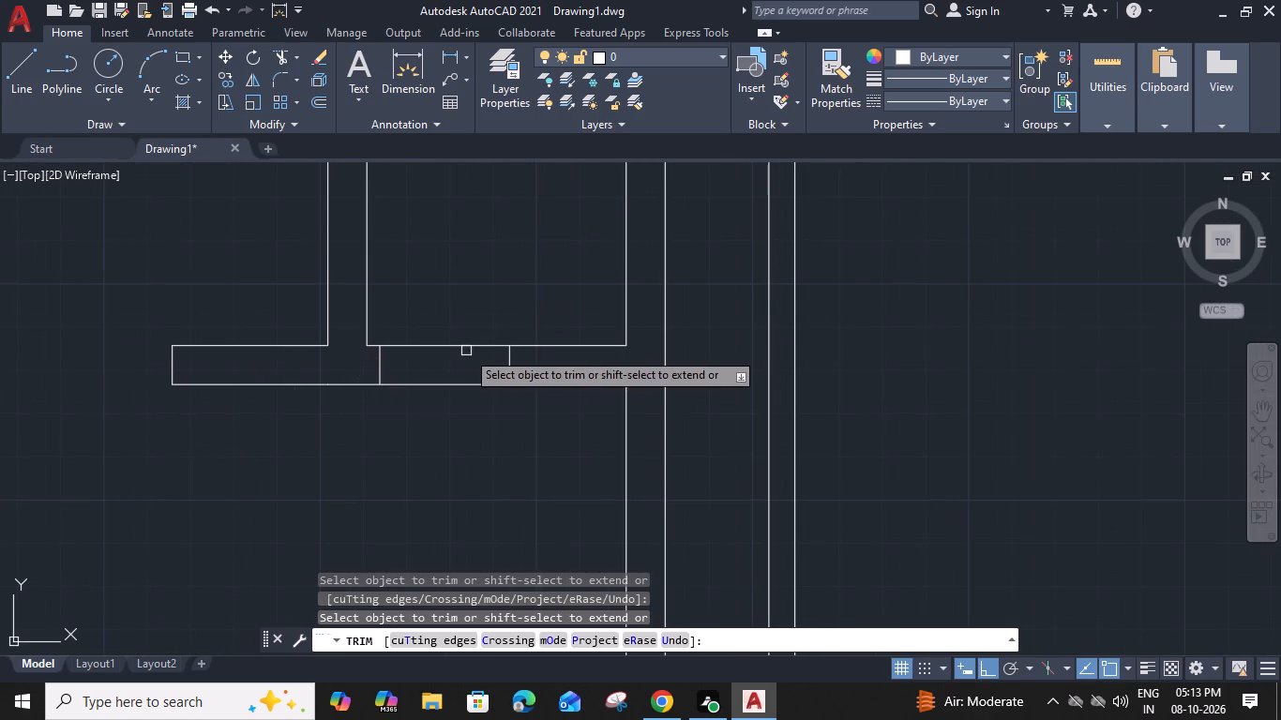
pyautogui.click(469, 325)
pyautogui.click(461, 363)
pyautogui.click(445, 423)
# Trim out the opening in the bottom outer wall beside the stub wall, including the leftover line below the stub.
pyautogui.scroll(-2, 446, 423)
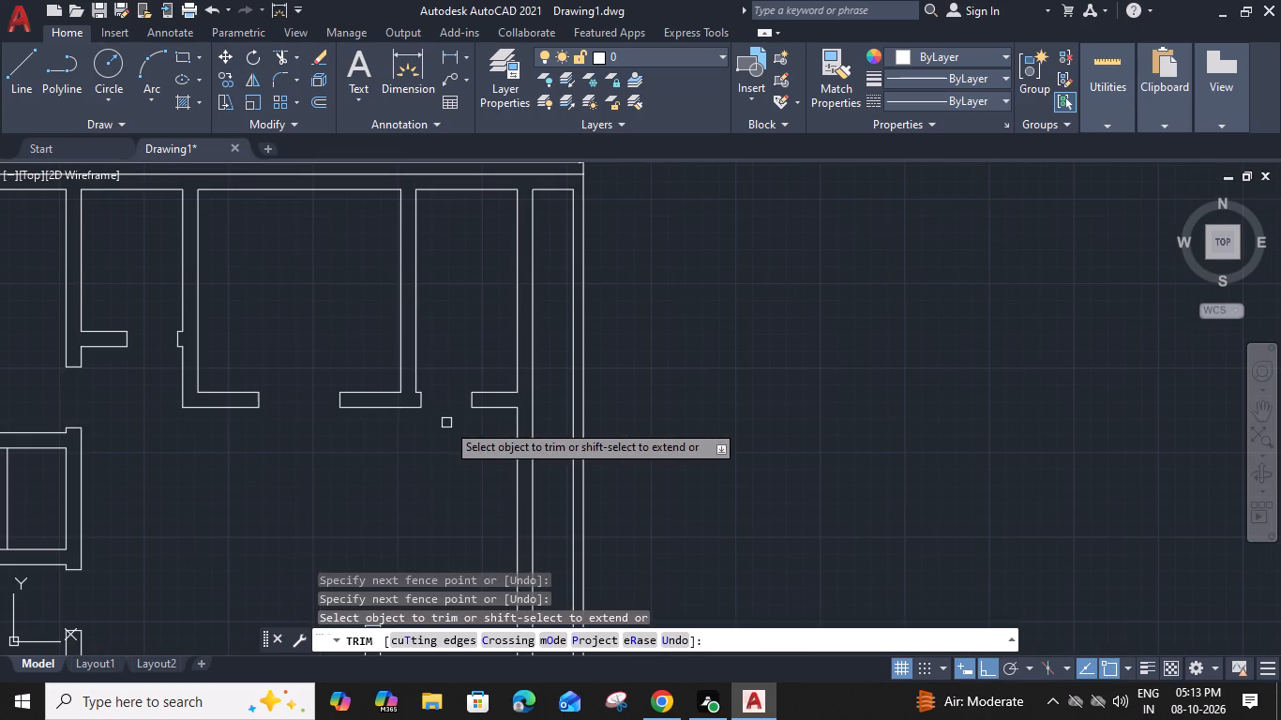
pyautogui.moveTo(451, 500); pyautogui.dragTo(515, 229, button='middle')
pyautogui.scroll(1, 417, 548)
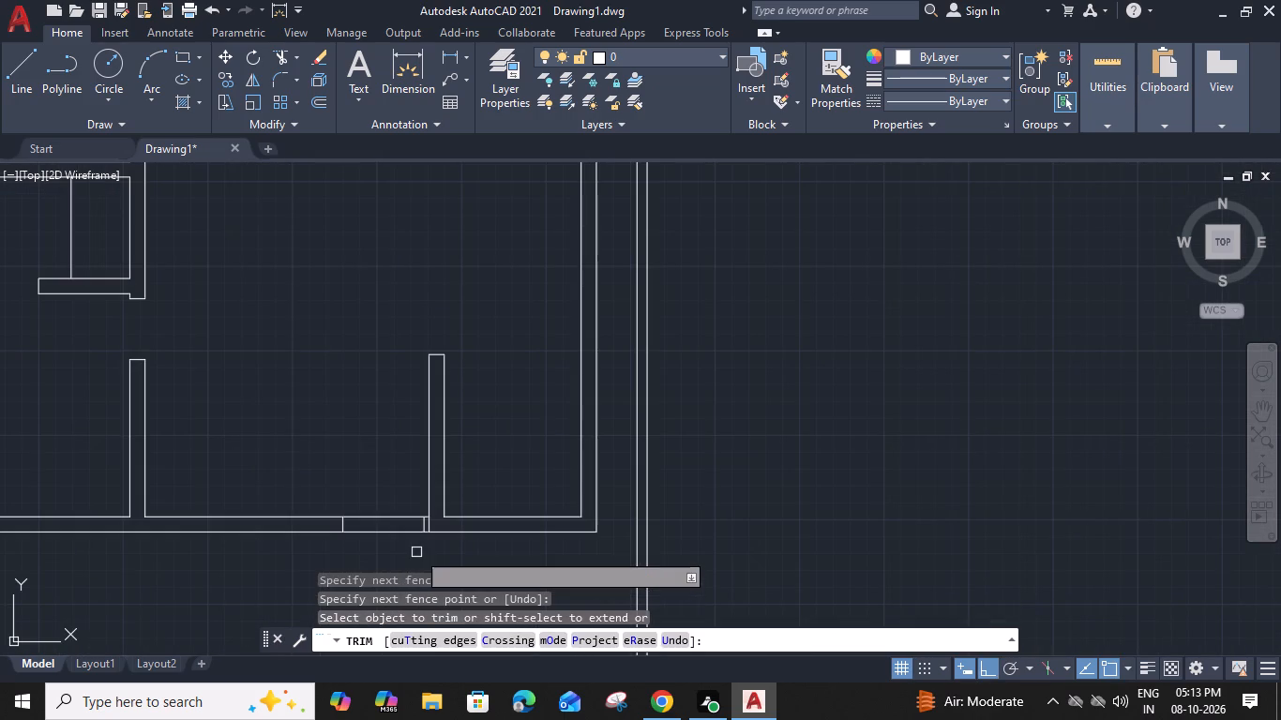
pyautogui.click(435, 508)
pyautogui.click(368, 502)
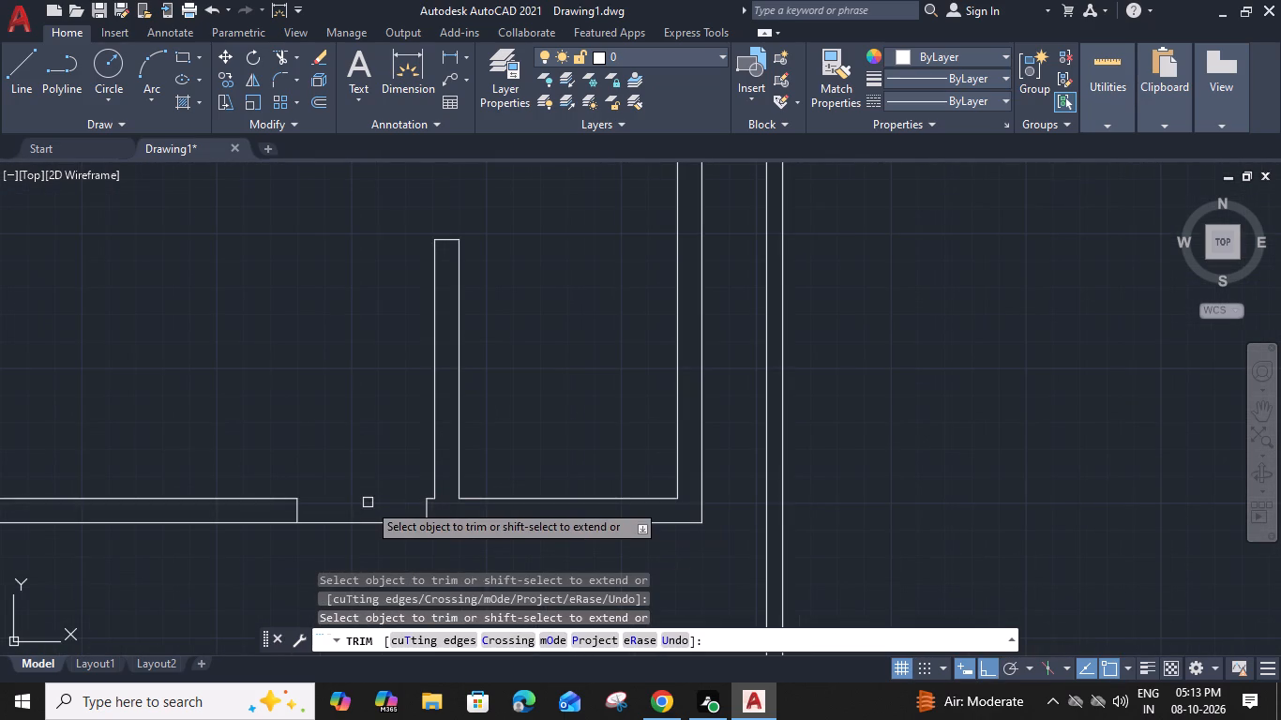
pyautogui.click(362, 526)
pyautogui.scroll(-2, 362, 526)
pyautogui.moveTo(352, 473); pyautogui.dragTo(557, 463, button='middle')
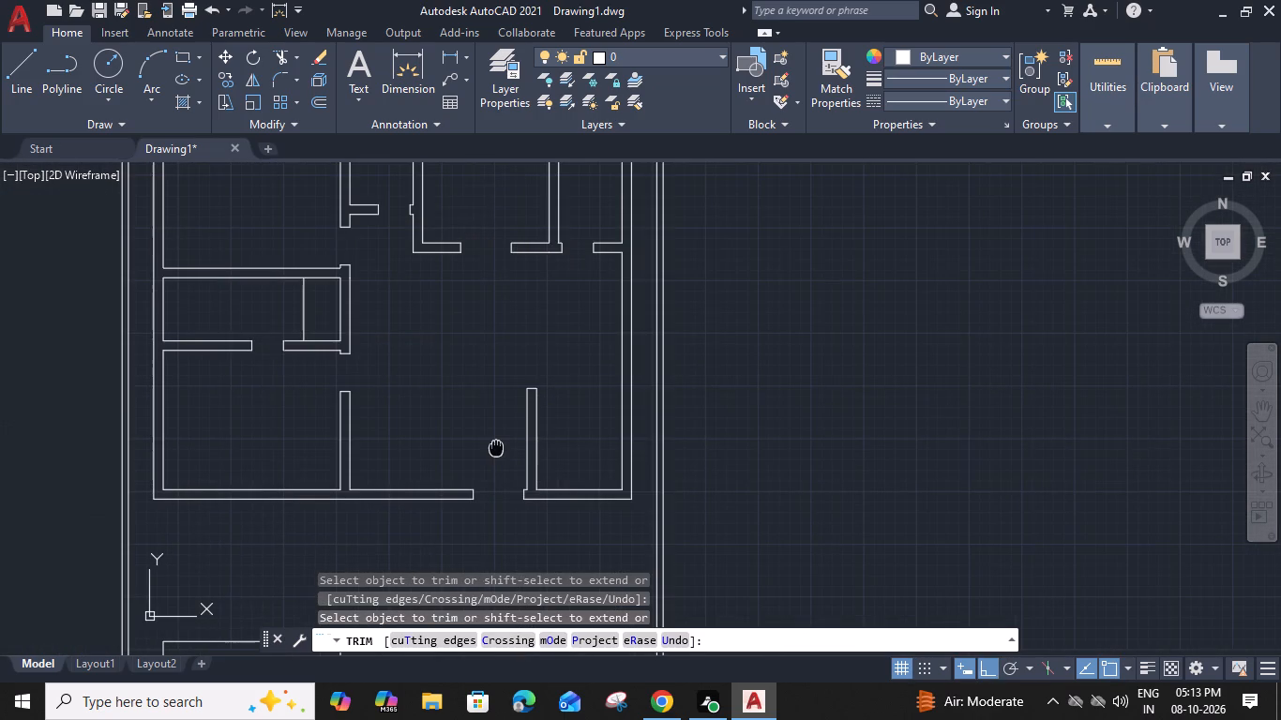
pyautogui.moveTo(557, 463); pyautogui.dragTo(559, 463, button='middle')
pyautogui.press('Escape')
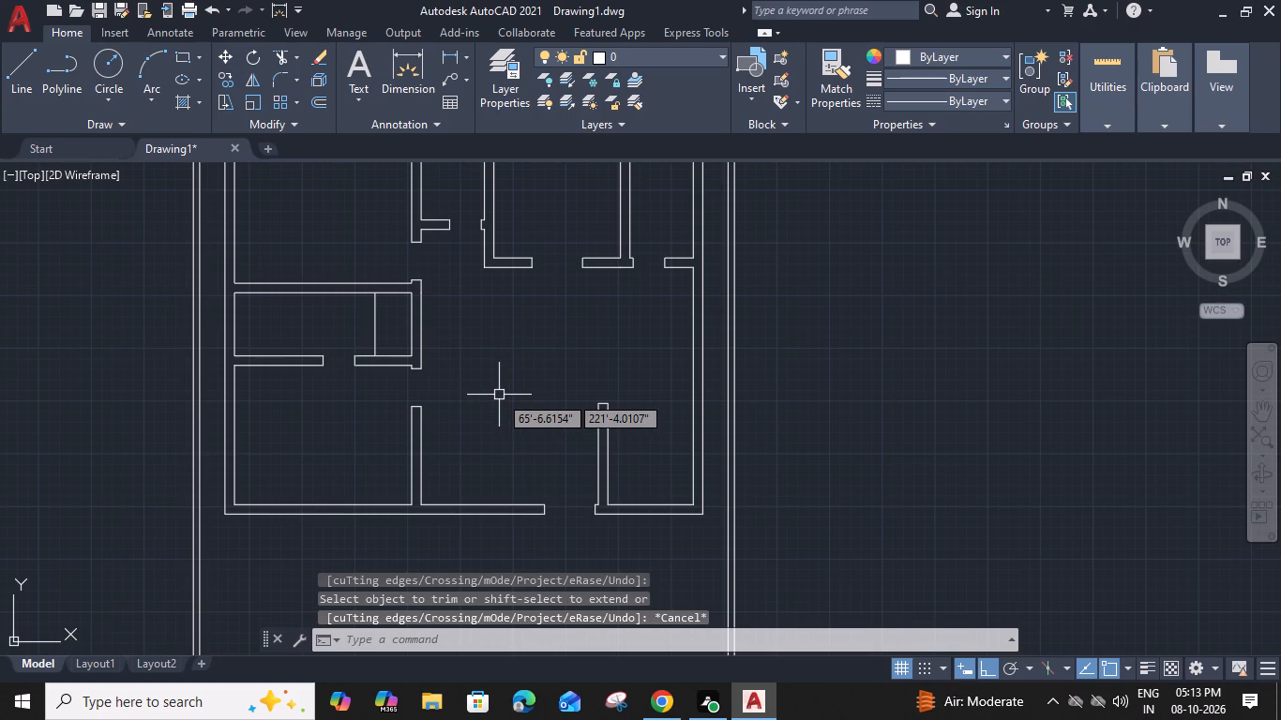
# Insert the Door - Imperial block at the midpoint of the upper end of the lower-left room's right wall.
pyautogui.hotkey('ctrl', '3')
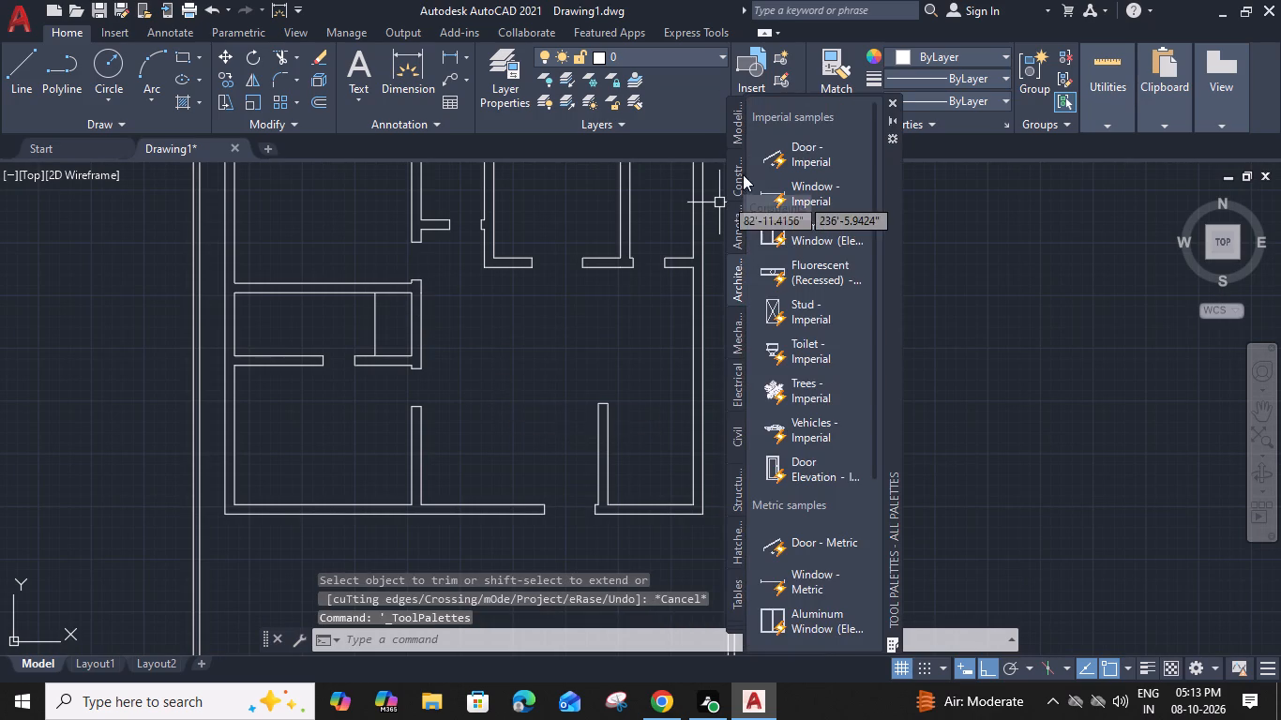
pyautogui.click(769, 159)
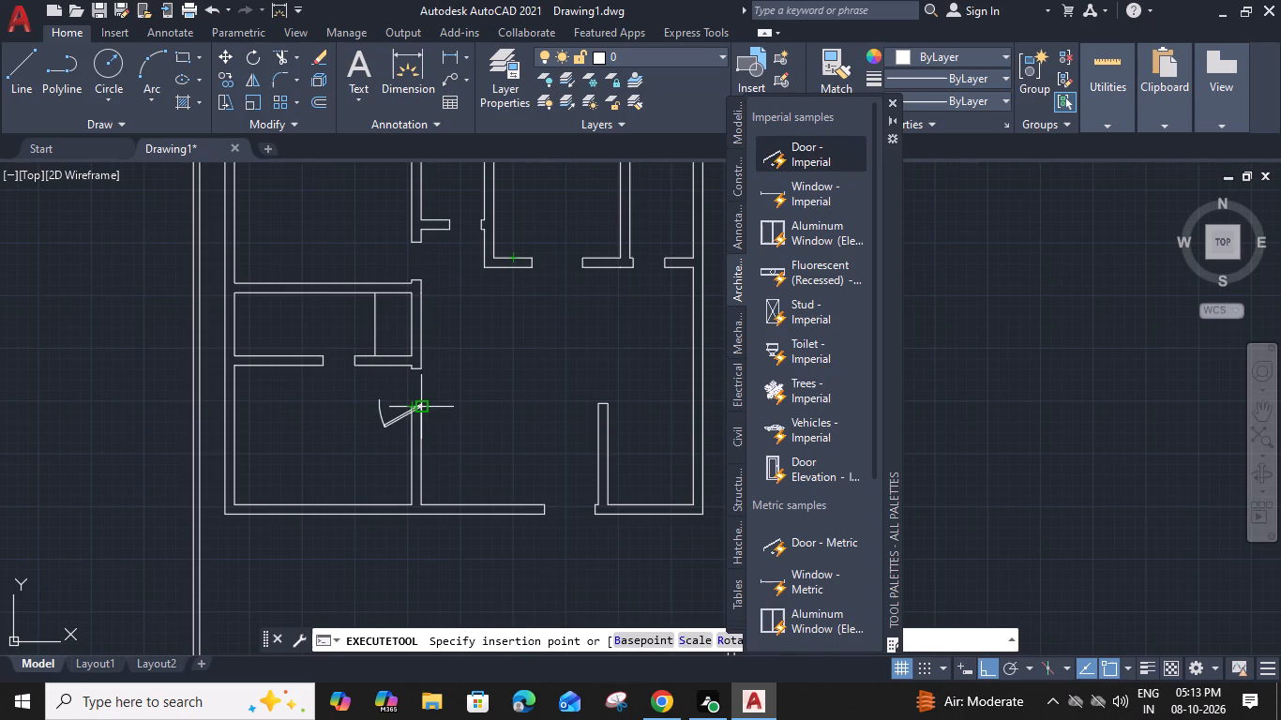
pyautogui.scroll(4, 414, 411)
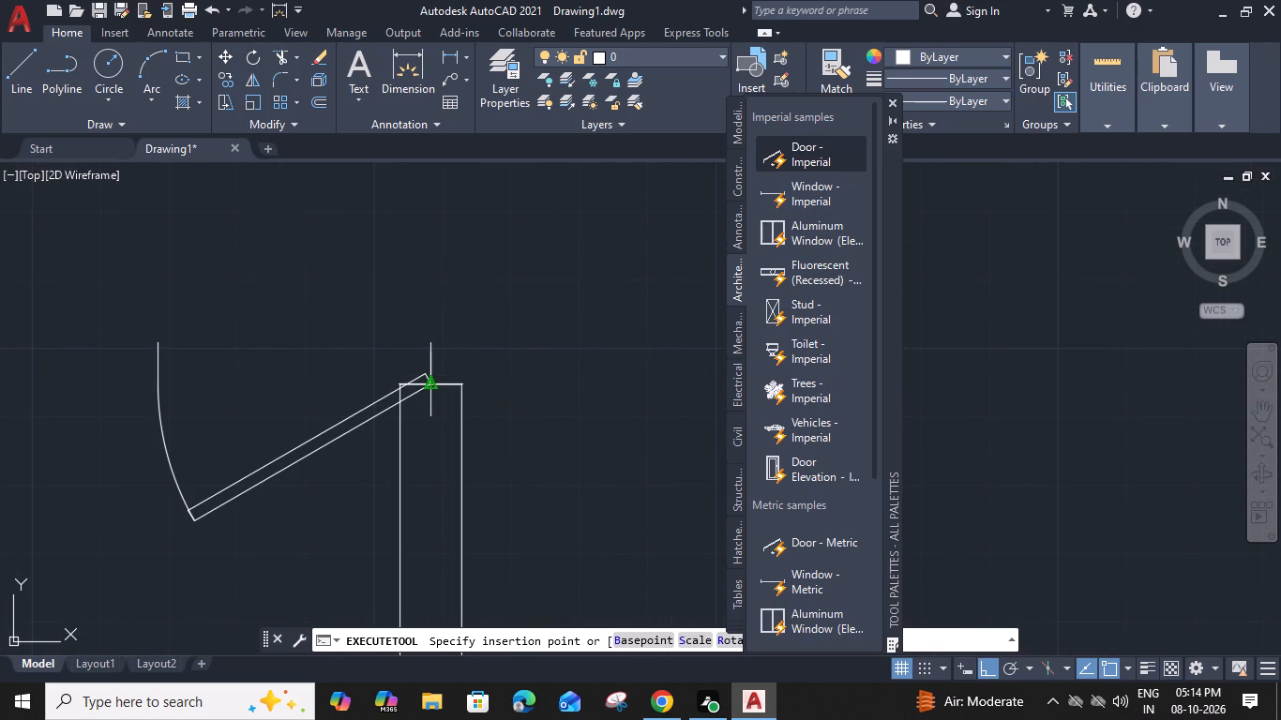
pyautogui.click(426, 381)
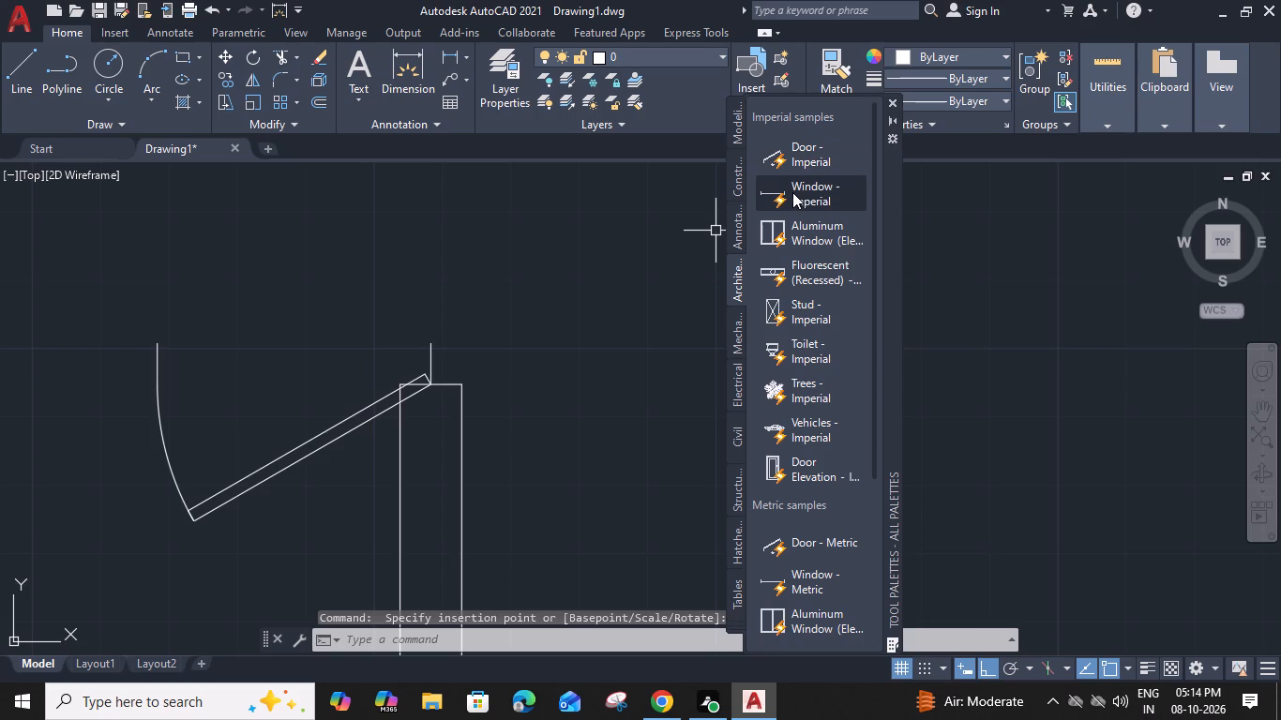
pyautogui.click(893, 106)
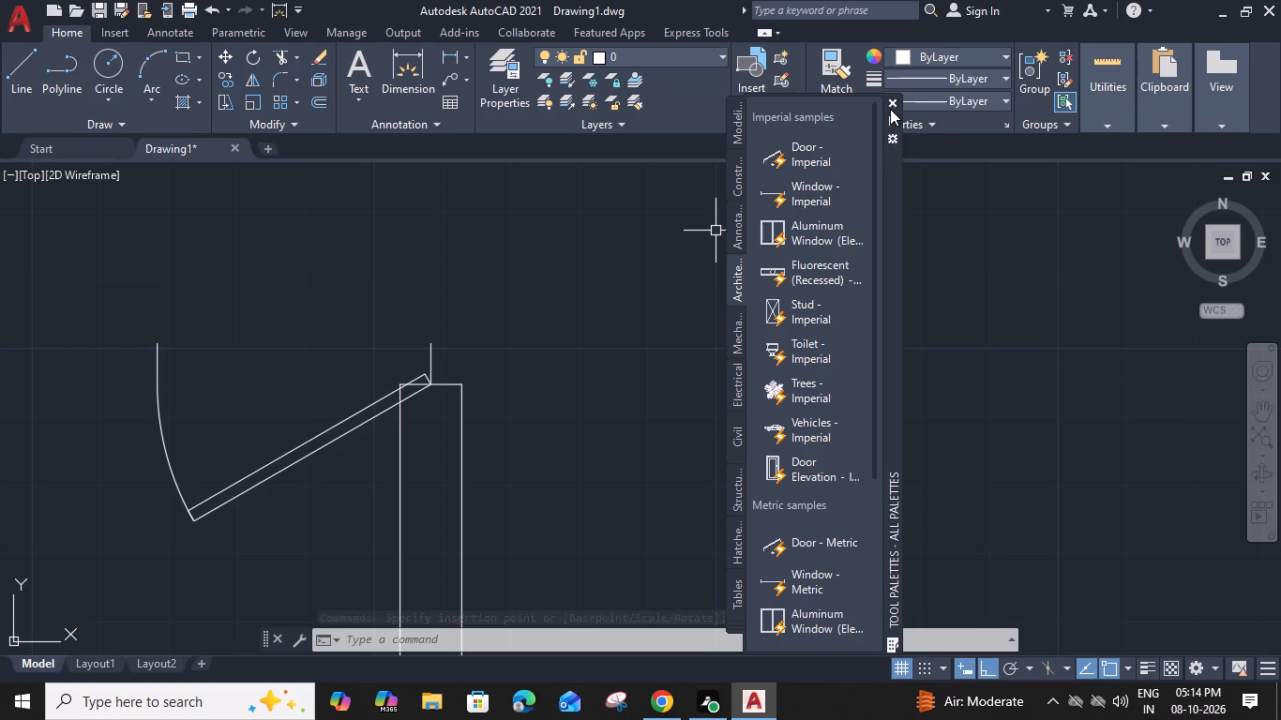
pyautogui.click(890, 109)
pyautogui.click(701, 350)
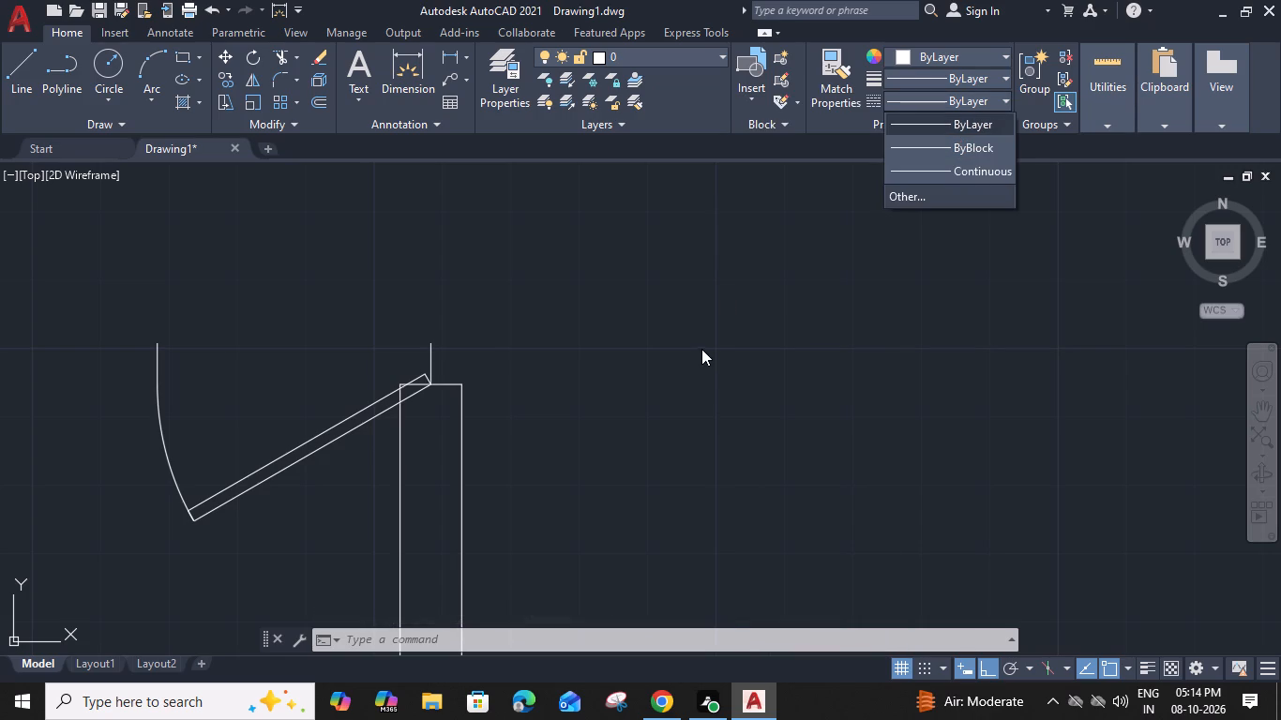
# Move the door by its frame endpoint to the inner corner of the bottom outer wall opening's east jamb.
pyautogui.click(297, 445)
pyautogui.write('m')
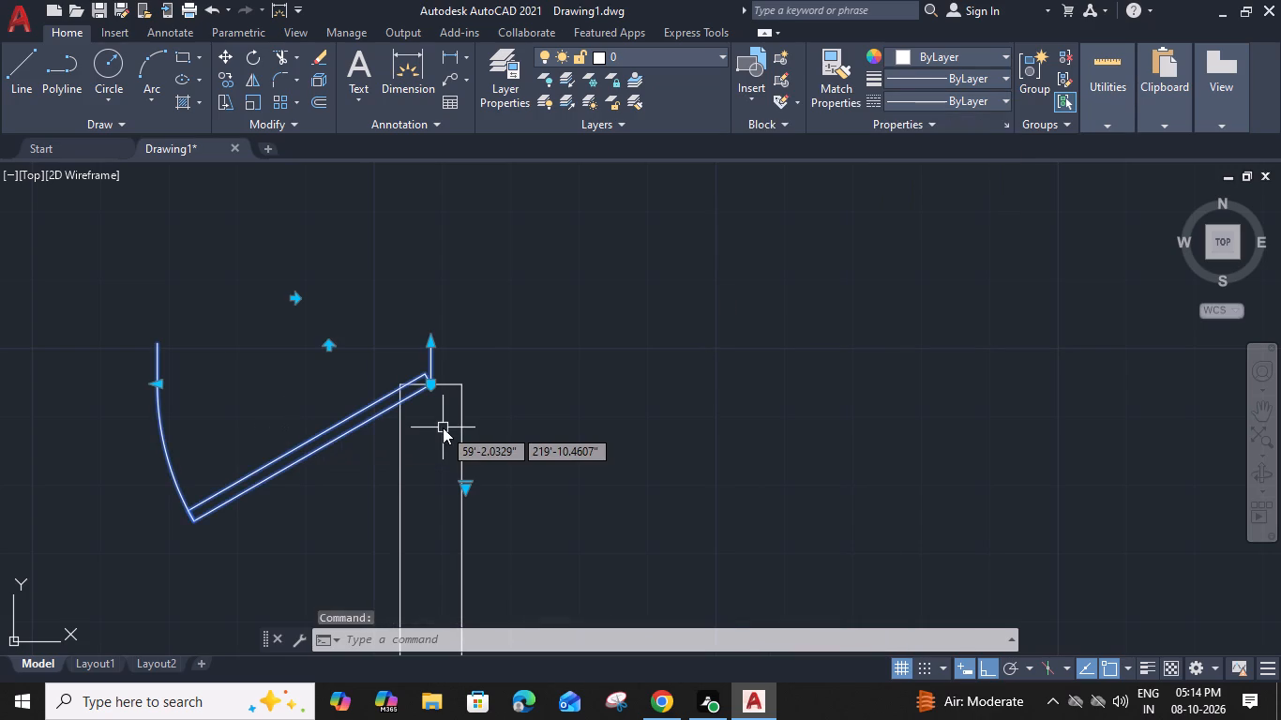
pyautogui.press('space')
pyautogui.click(433, 340)
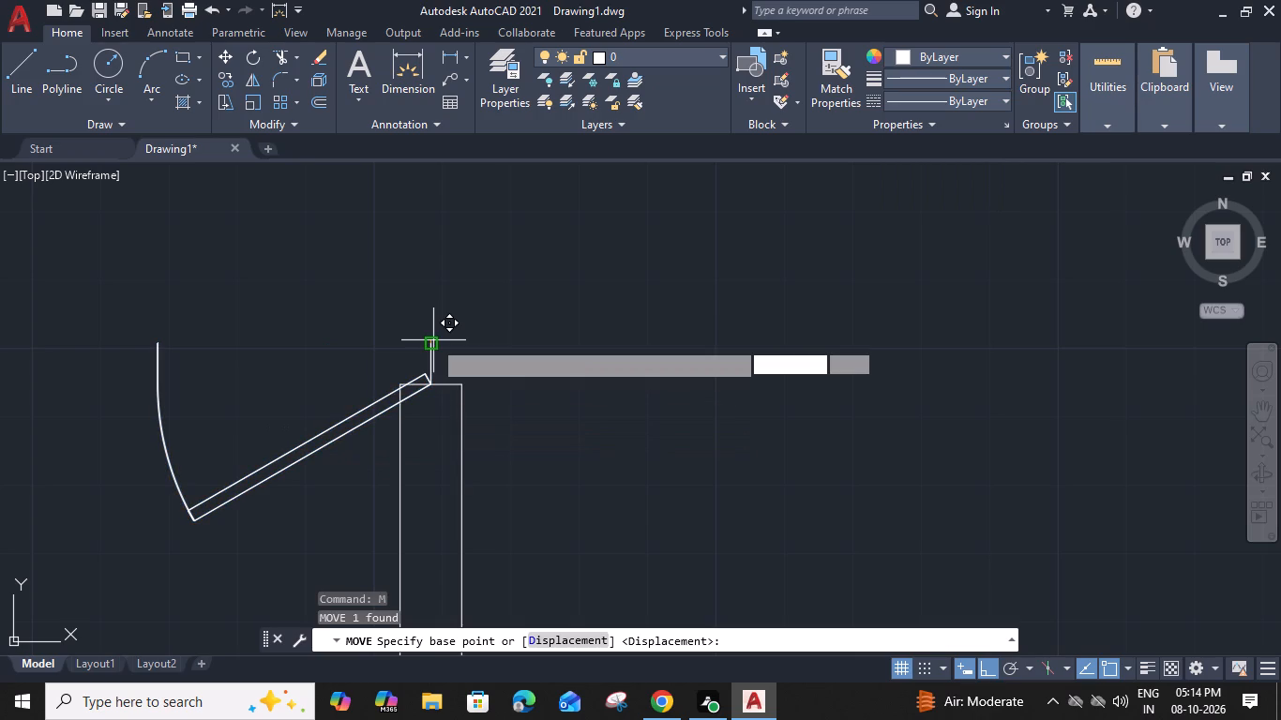
pyautogui.scroll(-4, 433, 345)
pyautogui.scroll(3, 692, 526)
pyautogui.click(789, 474)
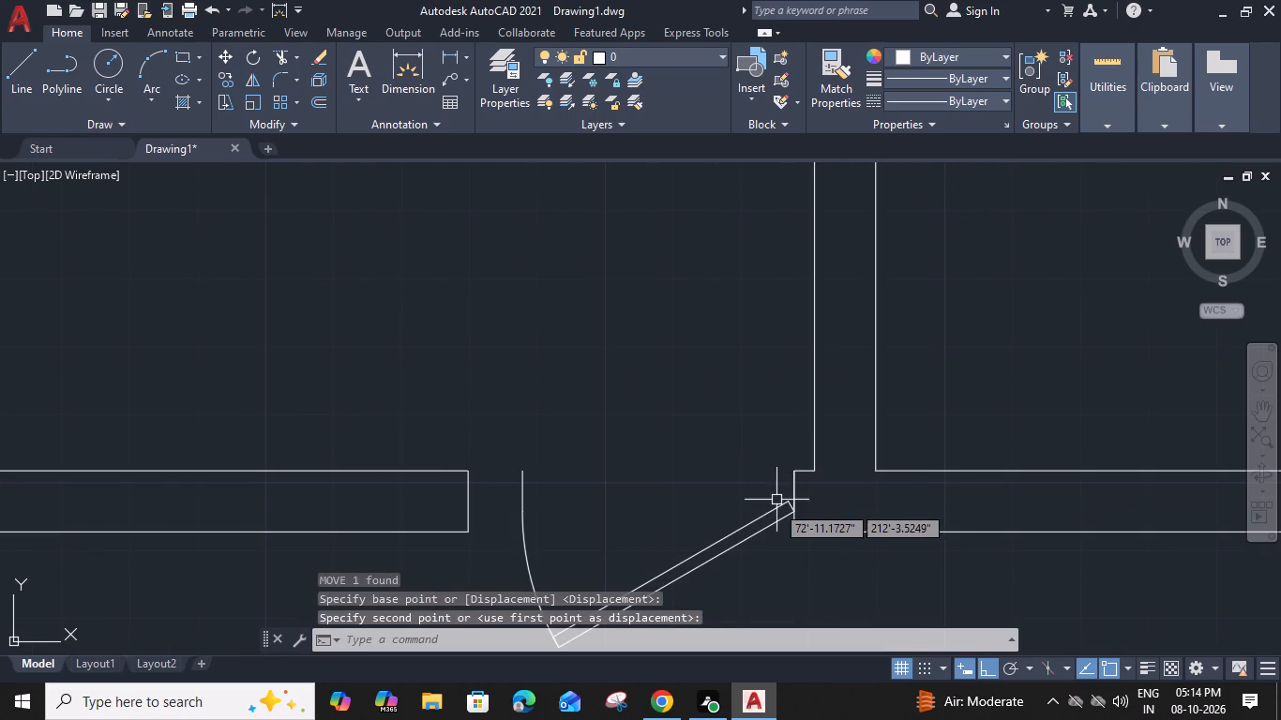
# Flip the door to swing into the building and set its opening angle to Open 90º.
pyautogui.click(752, 536)
pyautogui.click(694, 473)
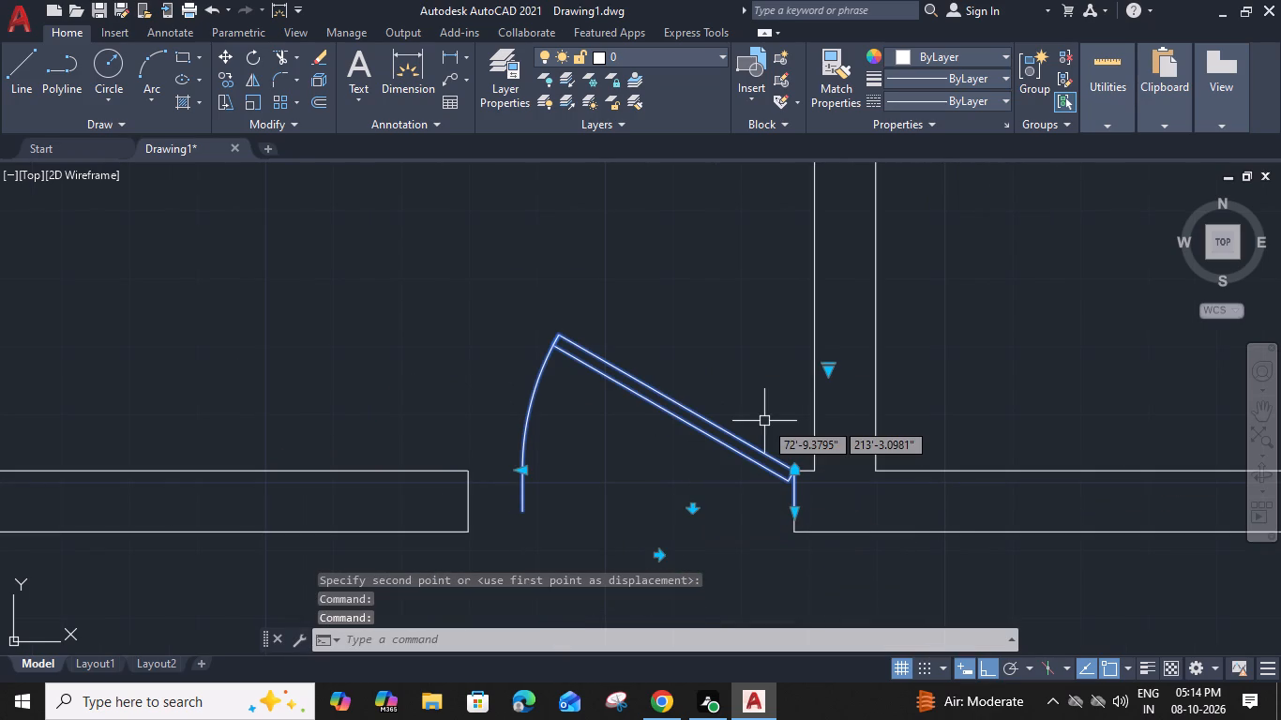
pyautogui.click(831, 369)
pyautogui.click(882, 442)
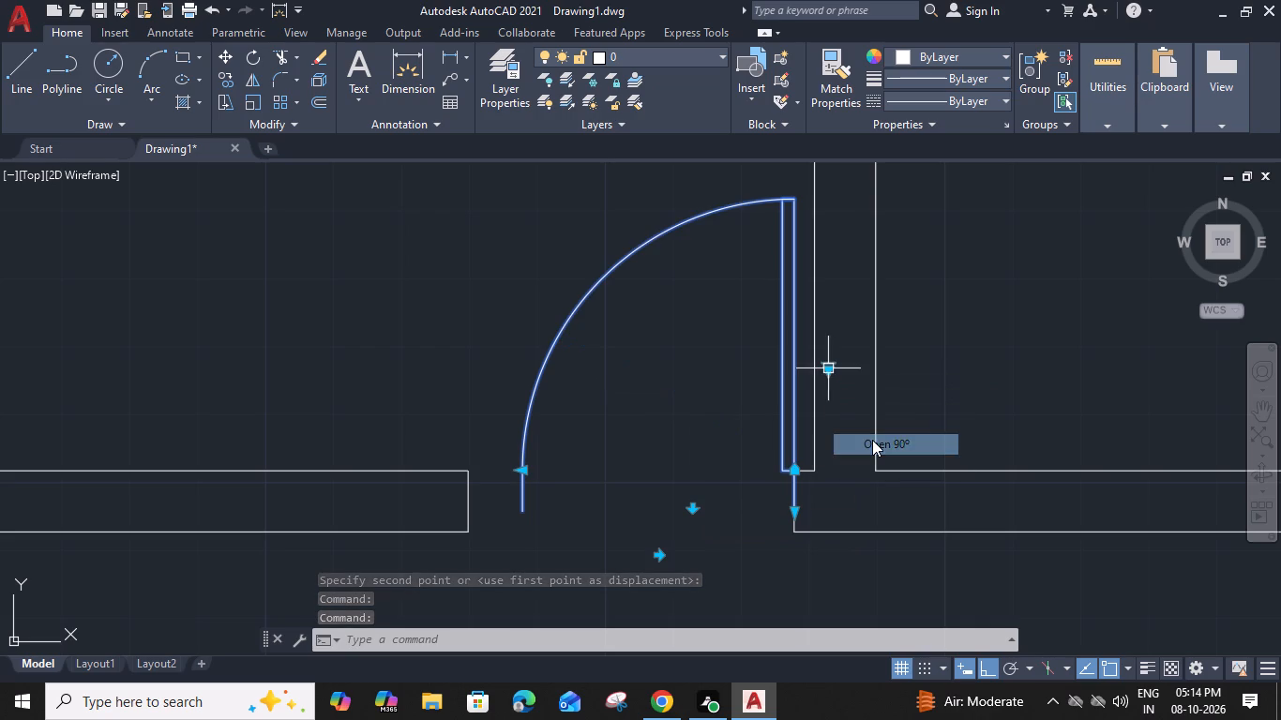
# Scale the door by reference from its east frame end, matching its width to the bottom outer wall opening's west jamb.
pyautogui.write('sc')
pyautogui.press('space')
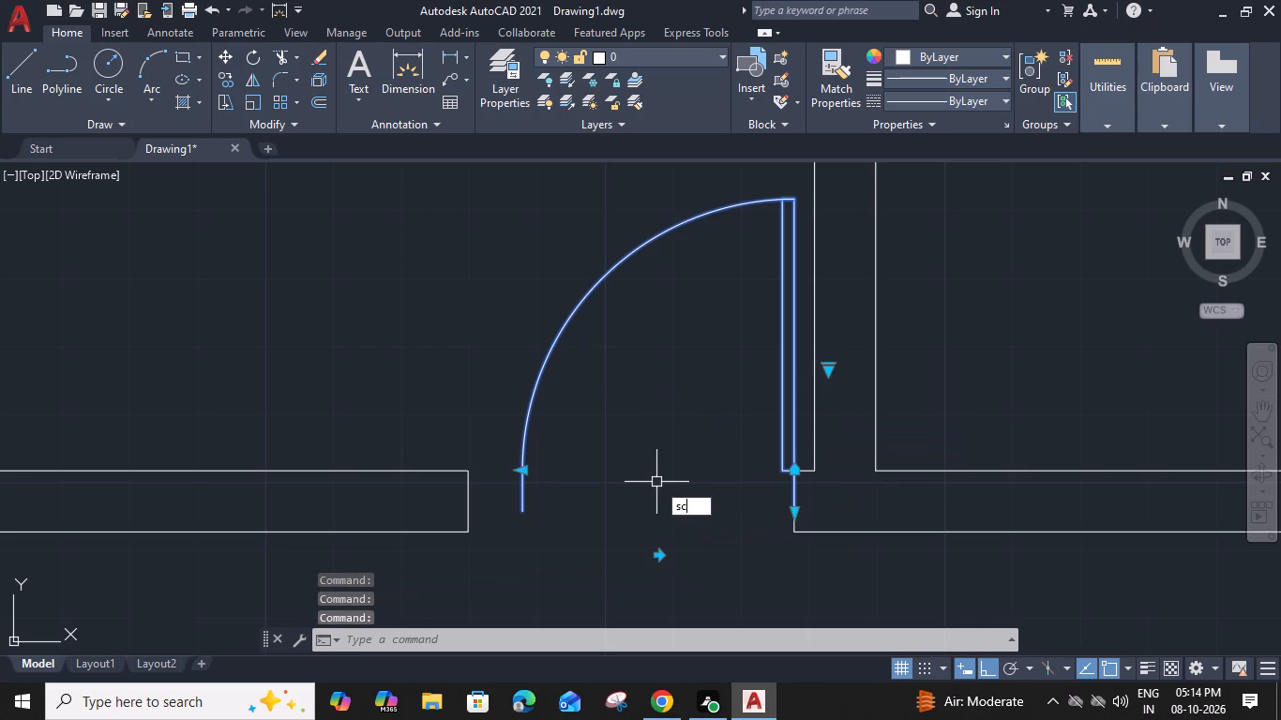
pyautogui.click(796, 517)
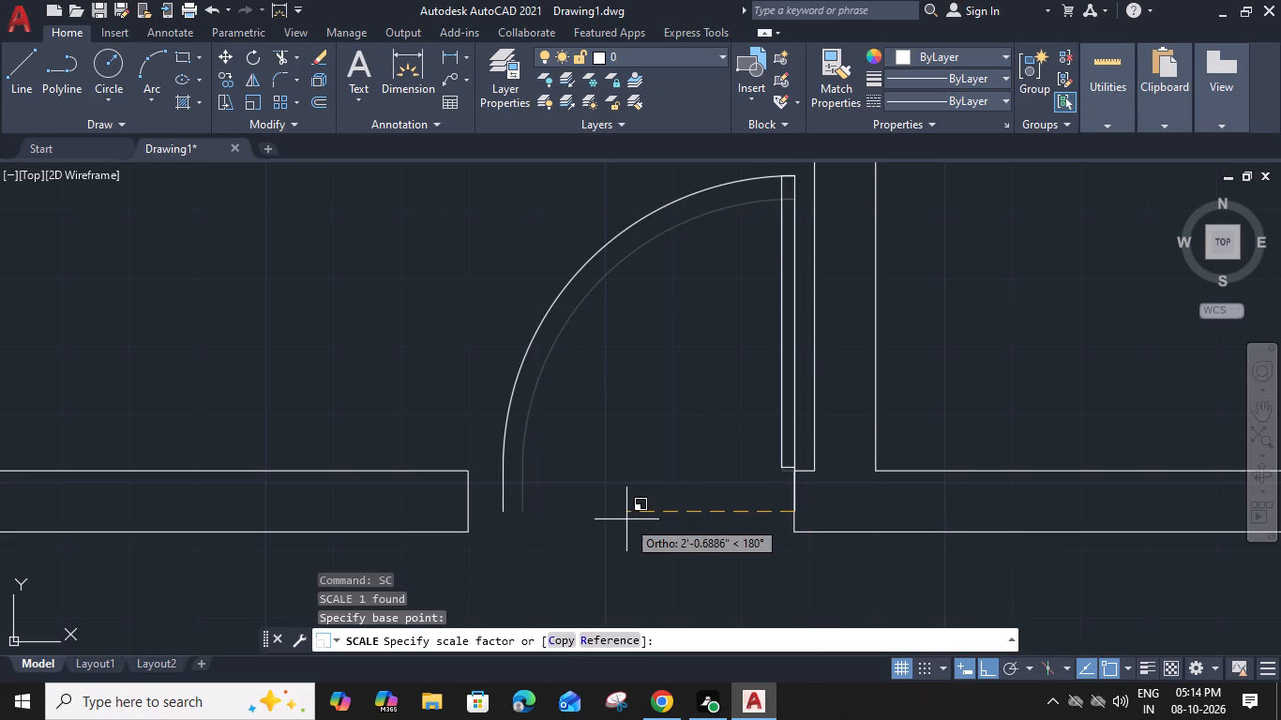
pyautogui.press('r')
pyautogui.press('space')
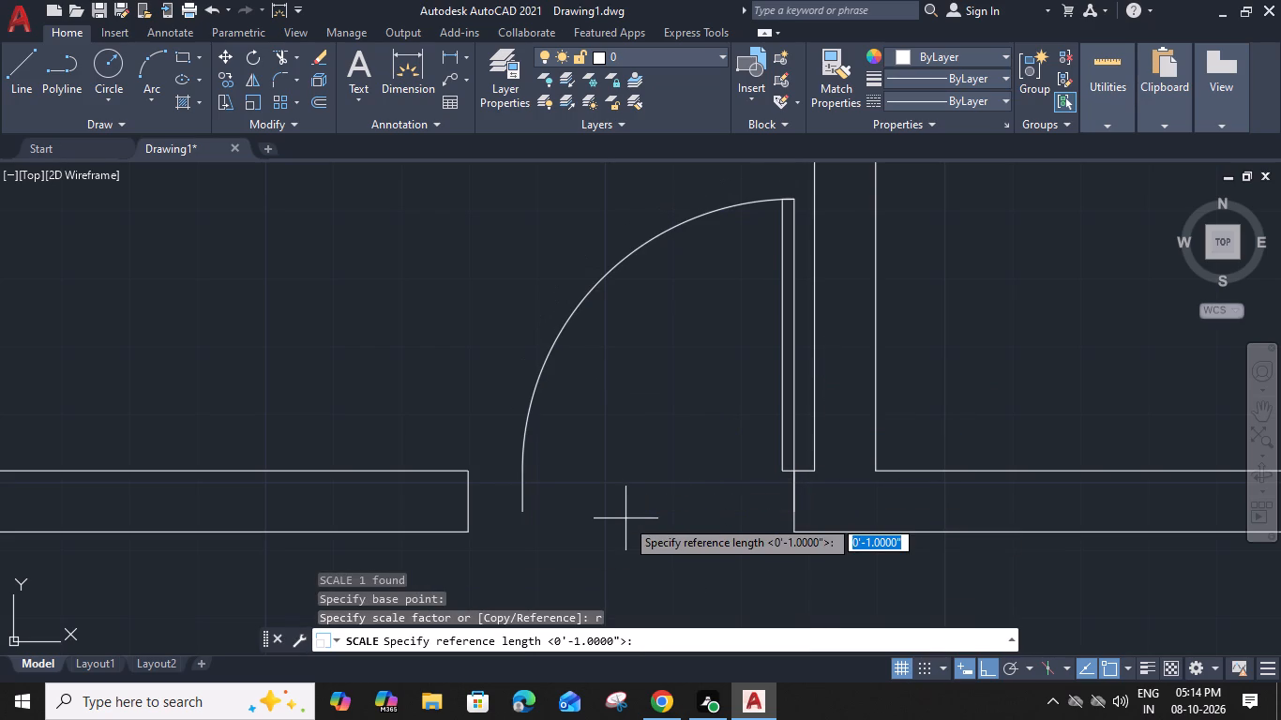
pyautogui.moveTo(793, 510); pyautogui.dragTo(781, 509)
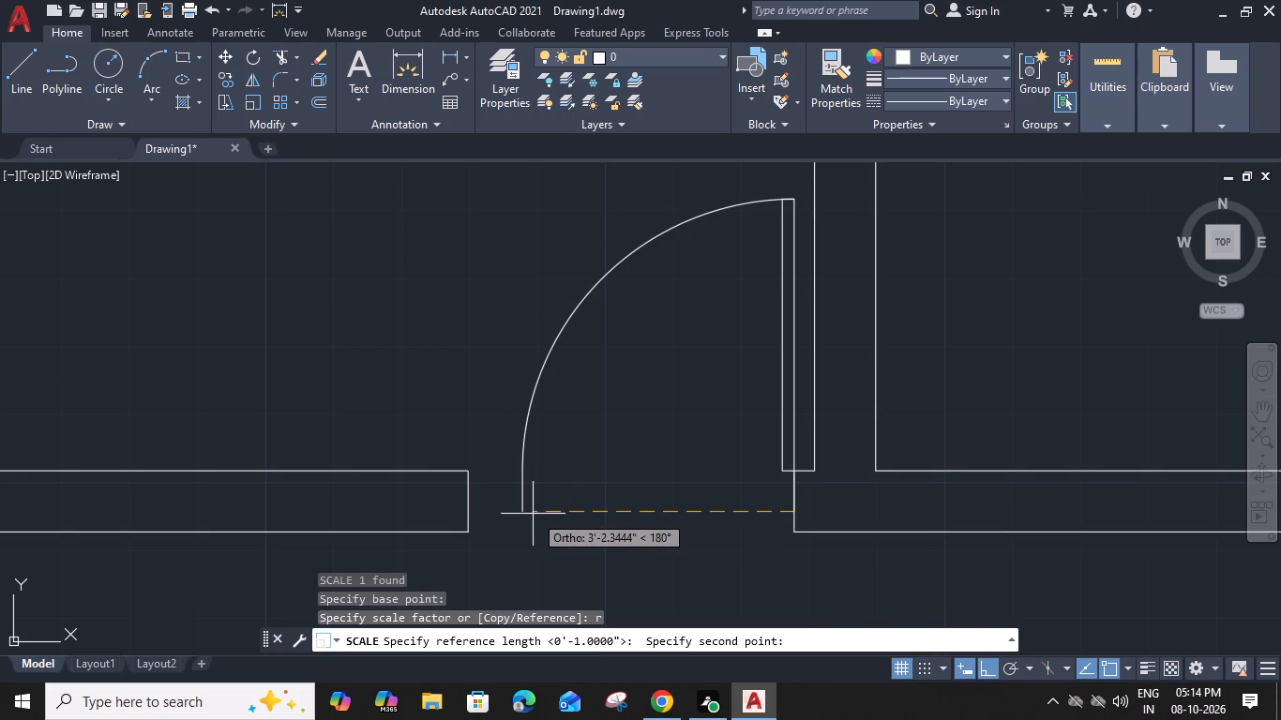
pyautogui.click(524, 510)
pyautogui.click(466, 511)
pyautogui.scroll(-4, 466, 511)
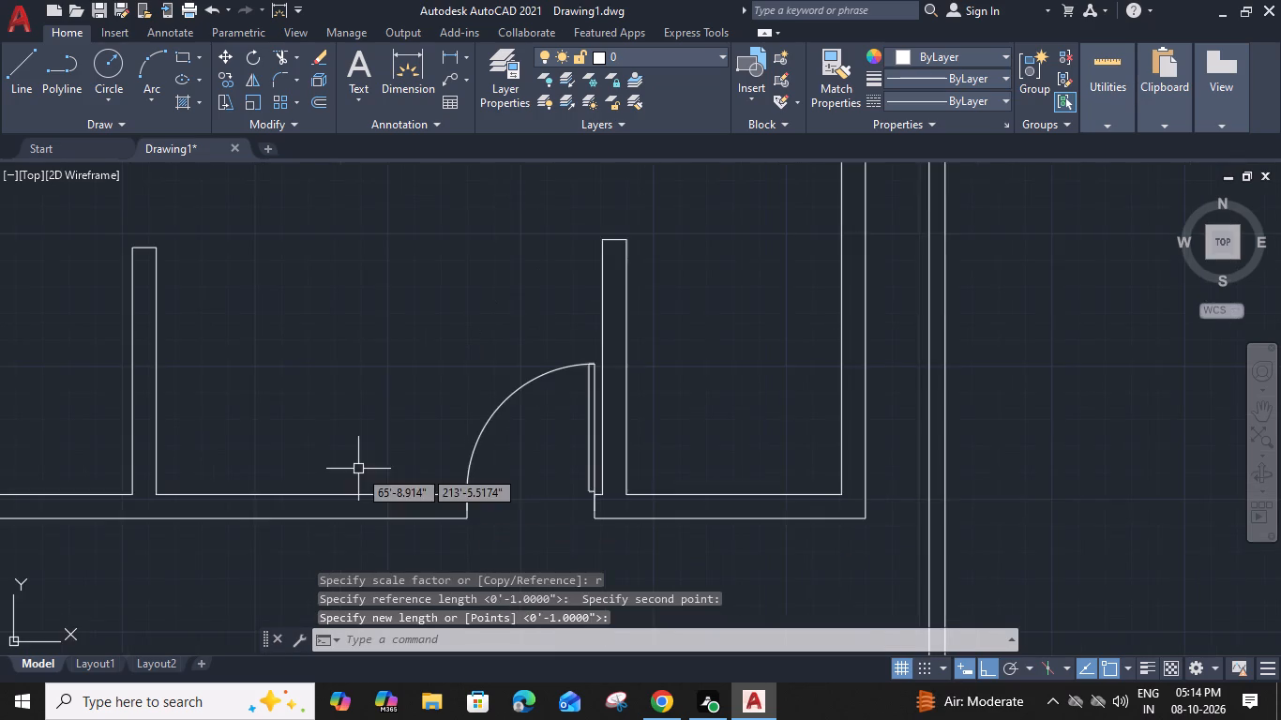
# Copy the bottom entrance door from its east frame end to the wall corner above the lower-left room's doorway.
pyautogui.moveTo(358, 469); pyautogui.dragTo(714, 543, button='middle')
pyautogui.click(844, 498)
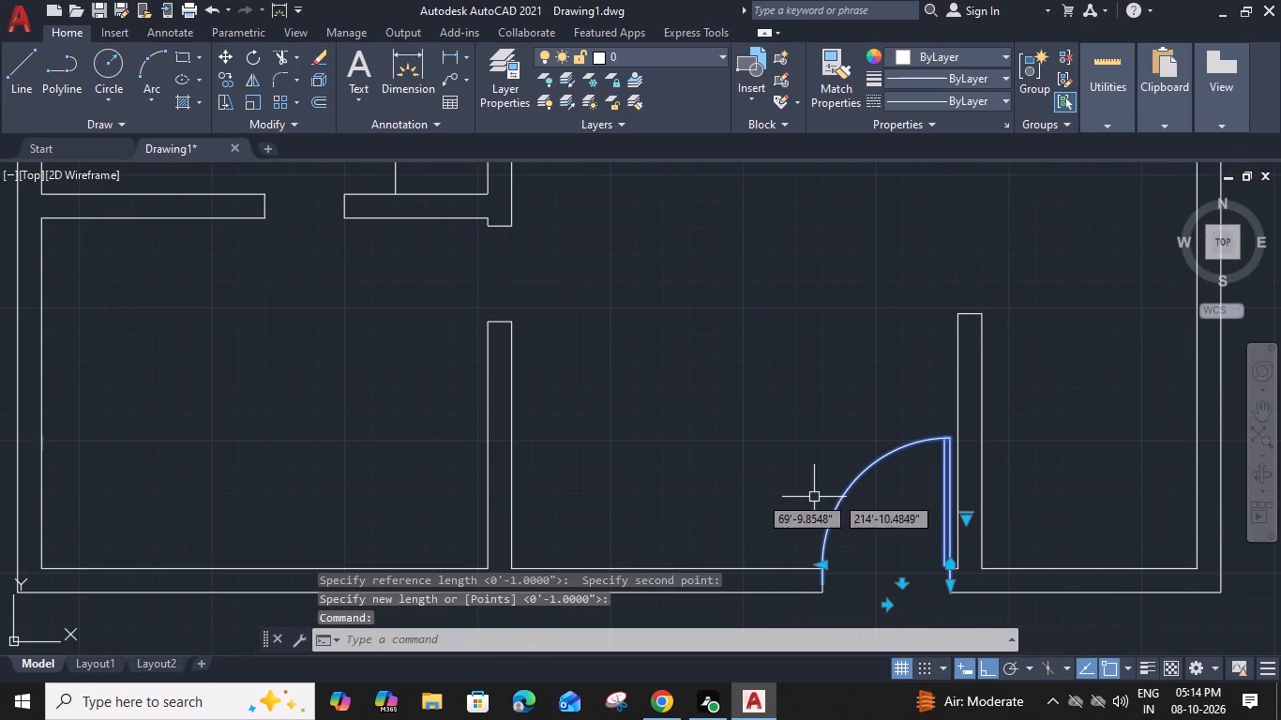
pyautogui.write('co')
pyautogui.press('space')
pyautogui.scroll(-1, 758, 491)
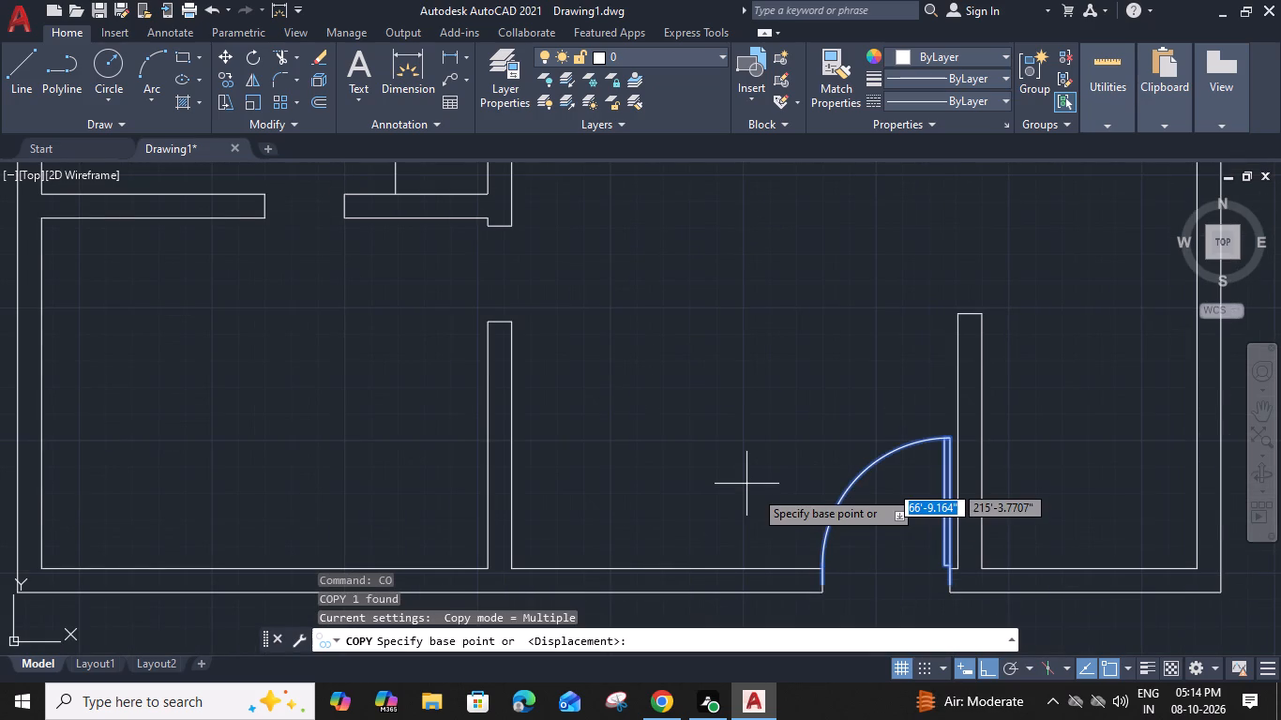
pyautogui.scroll(2, 870, 550)
pyautogui.click(889, 548)
pyautogui.scroll(-2, 451, 491)
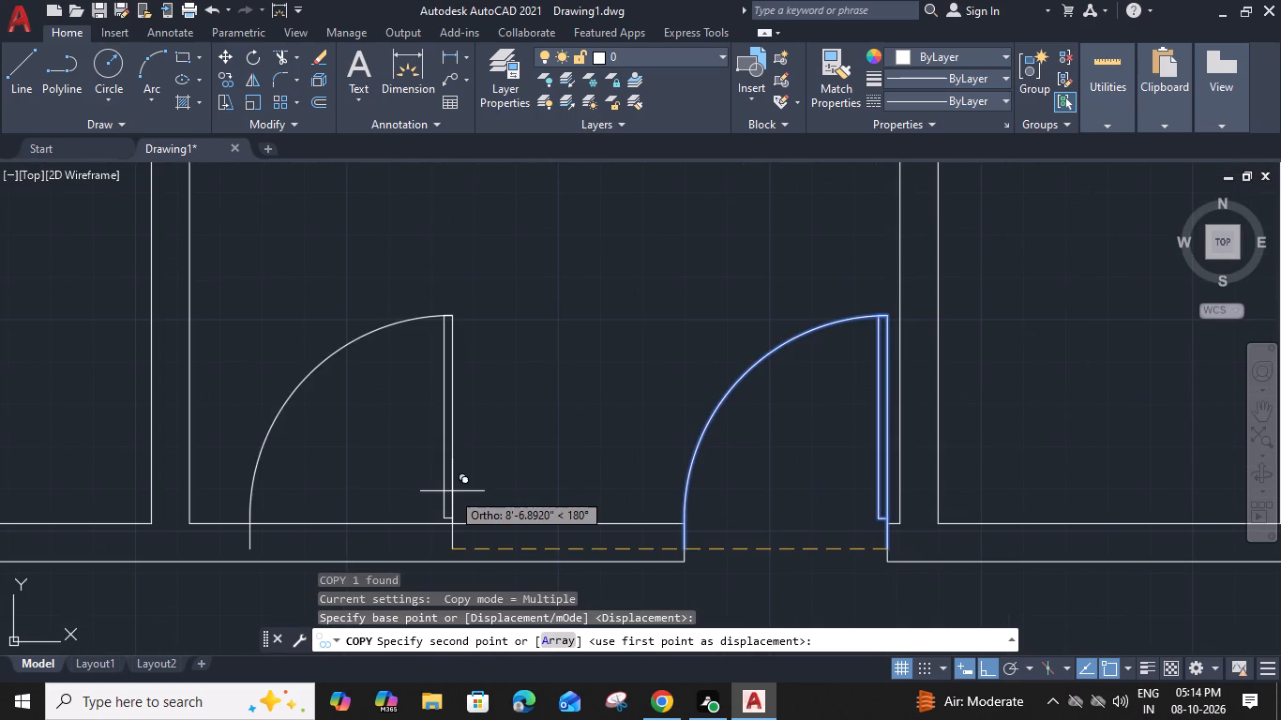
pyautogui.click(348, 295)
pyautogui.press('Escape')
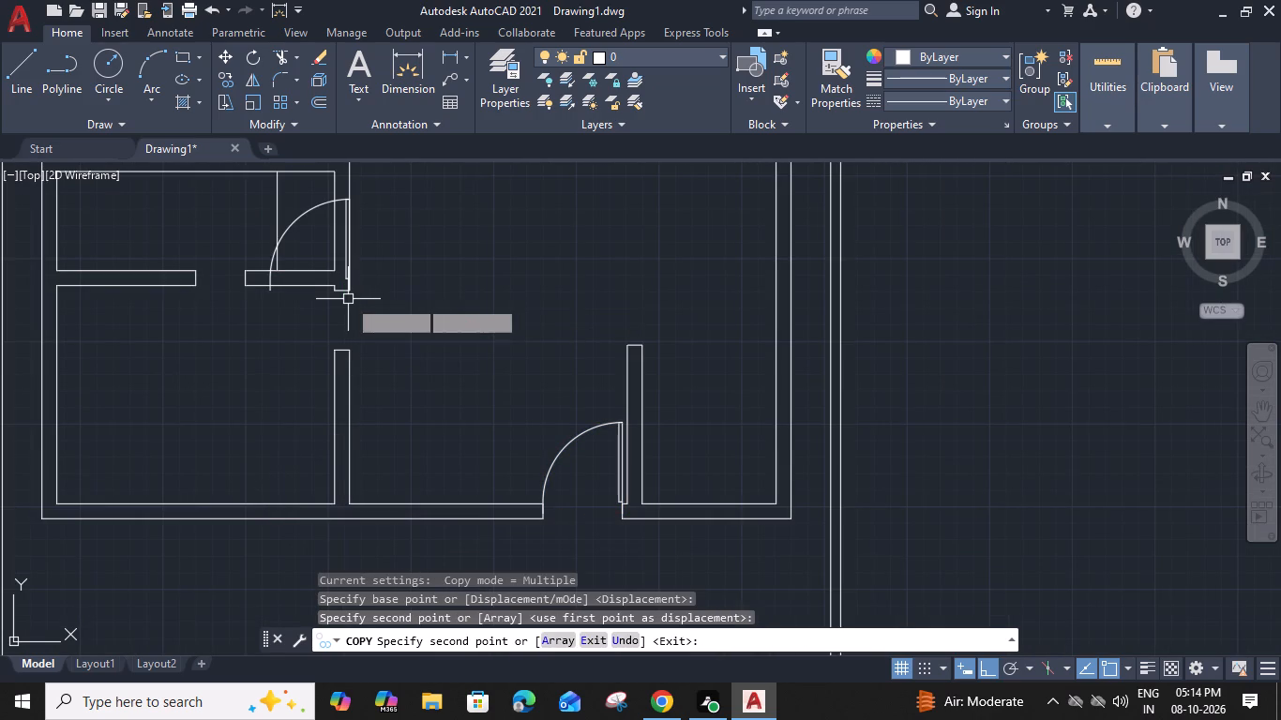
# Rotate the copied door 90° about its frame end so that it spans the lower-left room's doorway.
pyautogui.click(306, 210)
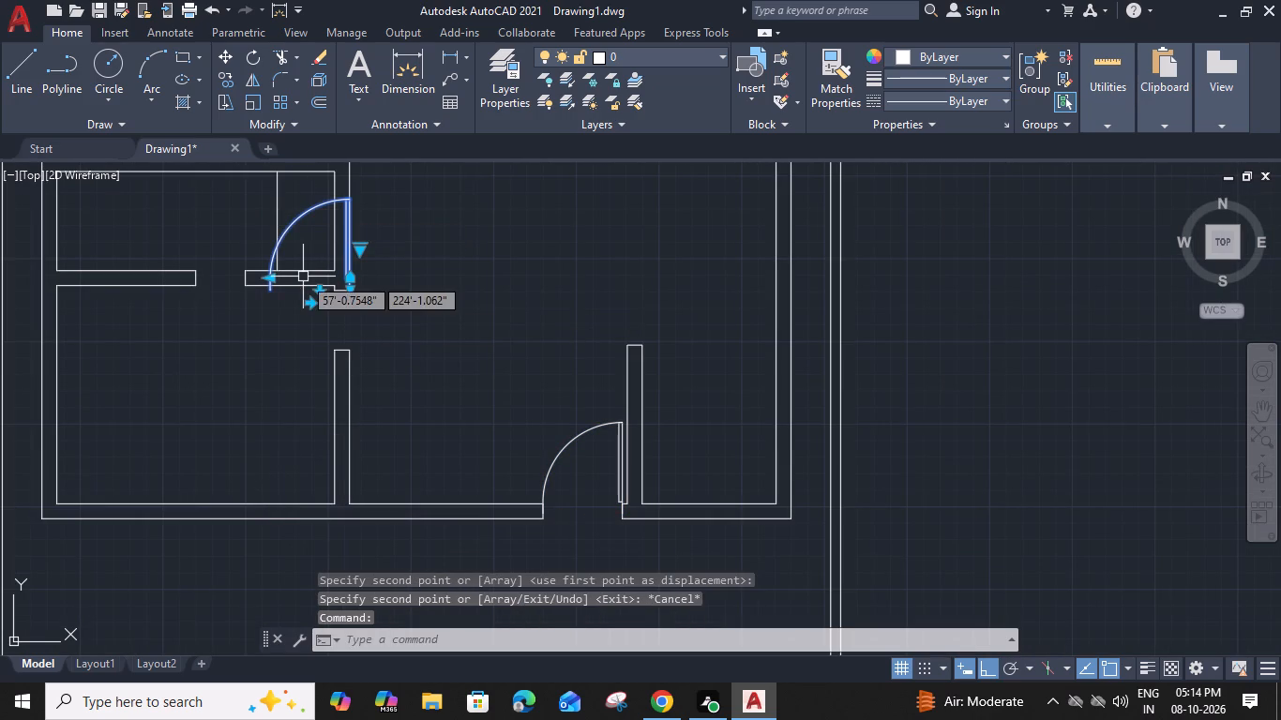
pyautogui.press('r')
pyautogui.write('o')
pyautogui.press('space')
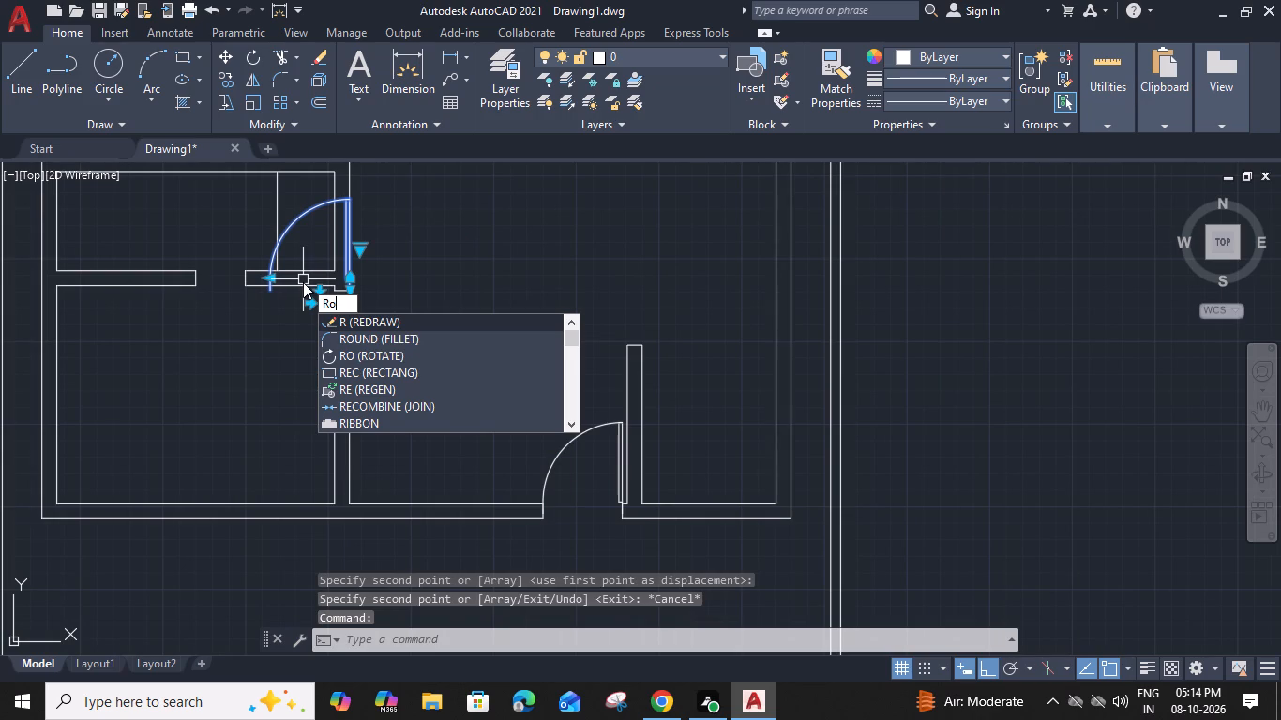
pyautogui.scroll(3, 336, 274)
pyautogui.click(385, 338)
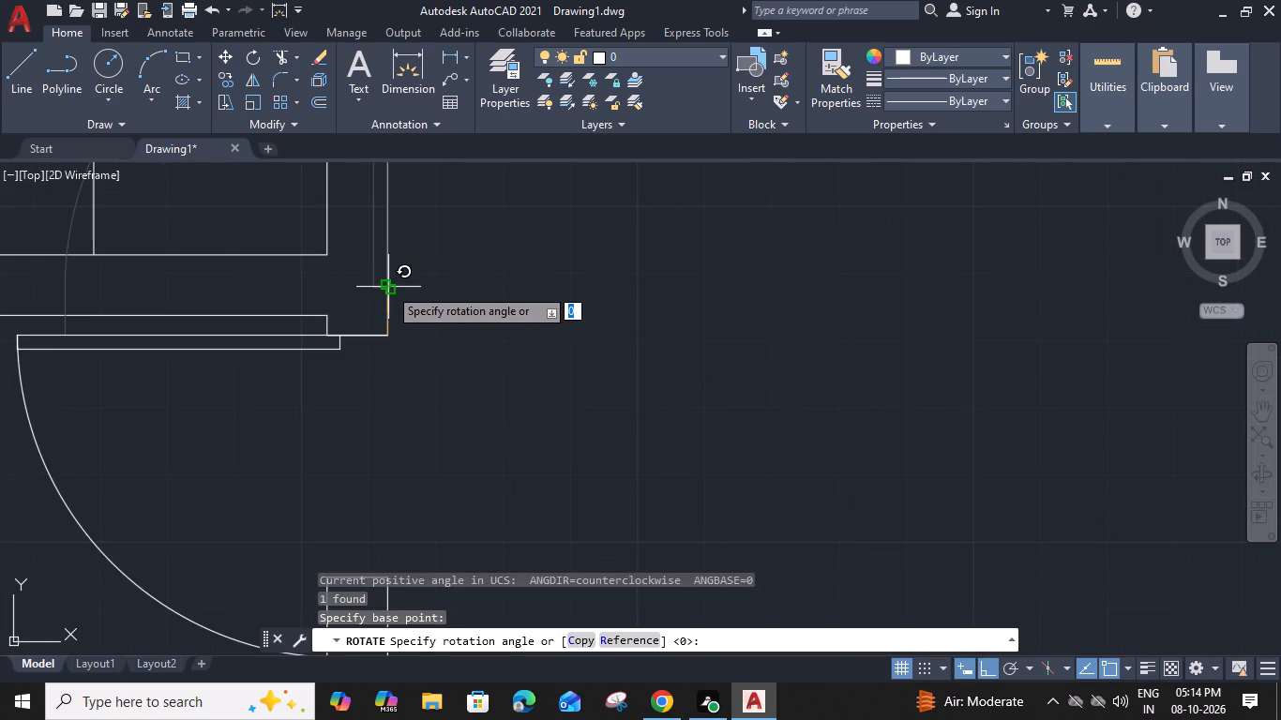
pyautogui.click(388, 287)
pyautogui.scroll(-1, 388, 287)
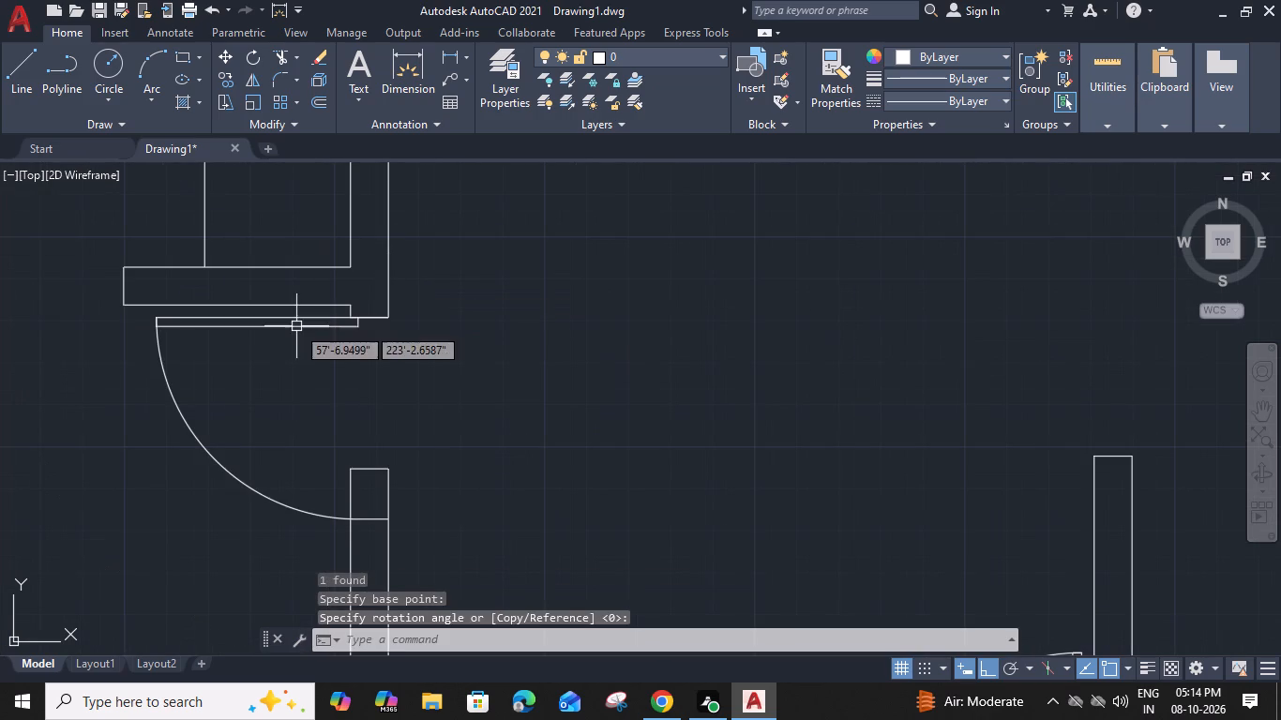
# Scale the rotated door by reference from its upper frame end, matching its width to the doorway's lower jamb.
pyautogui.click(296, 325)
pyautogui.press('s')
pyautogui.write('c')
pyautogui.press('space')
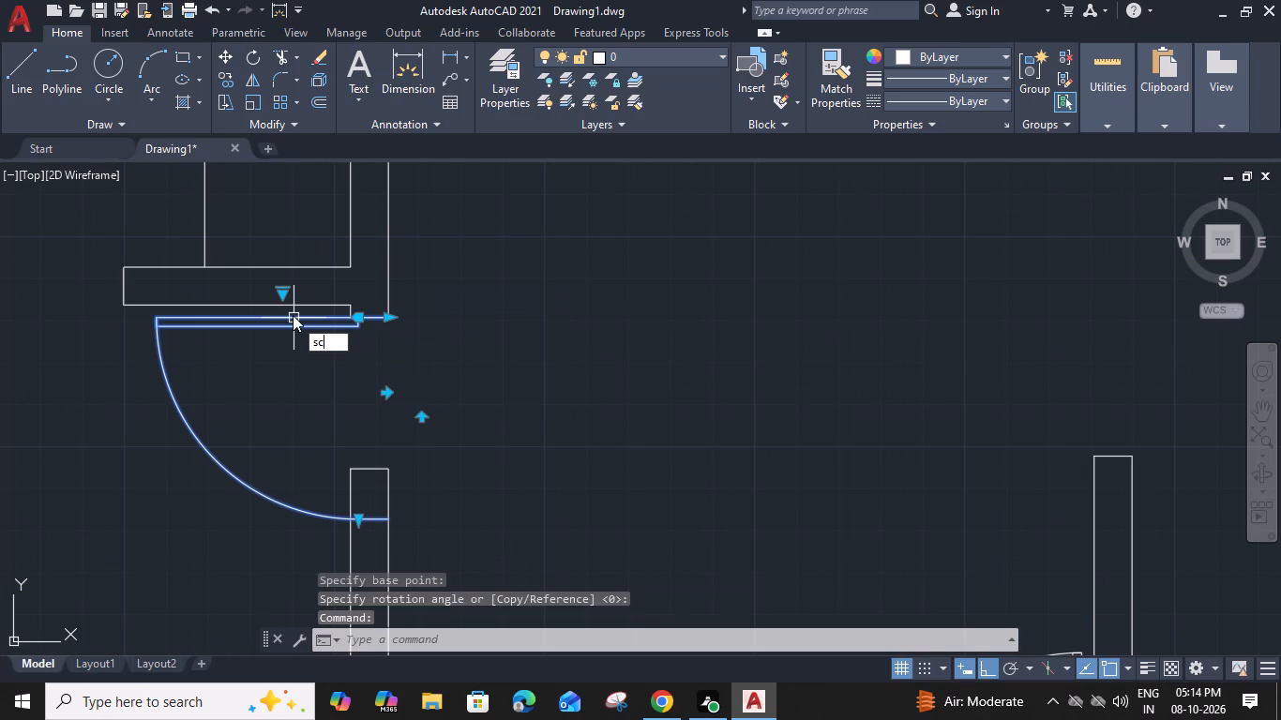
pyautogui.click(386, 319)
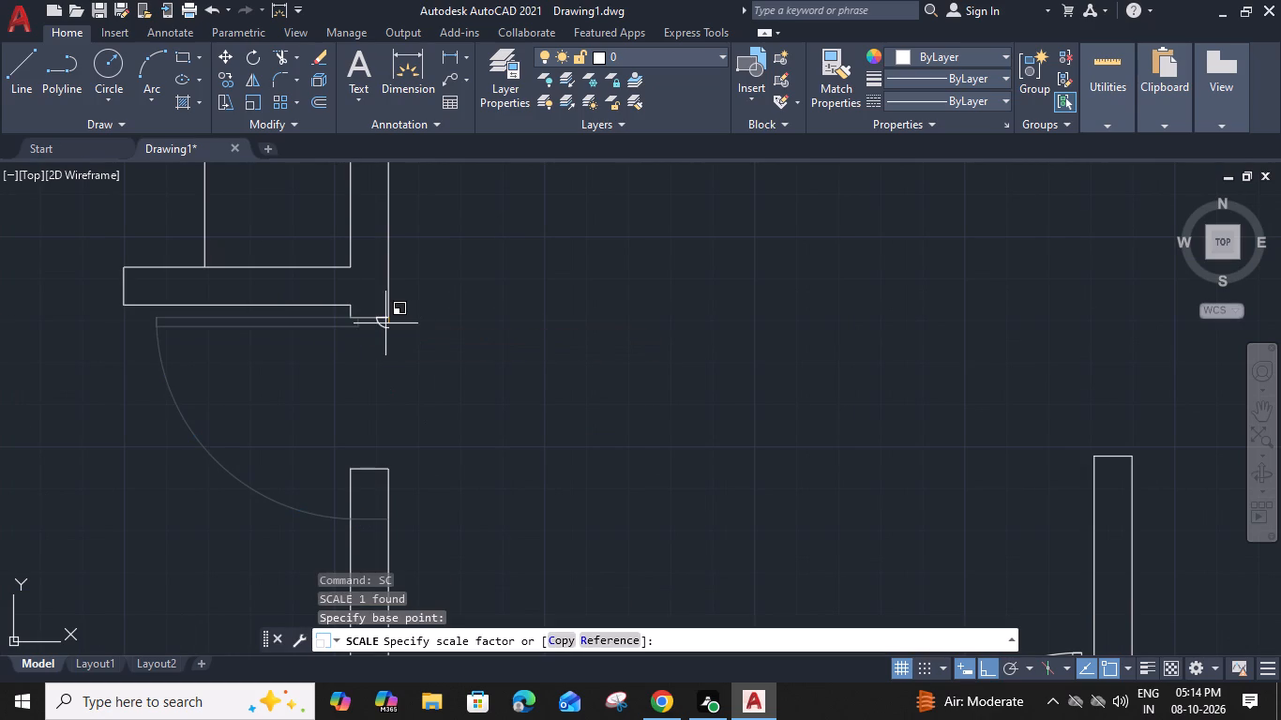
pyautogui.write('r')
pyautogui.press('space')
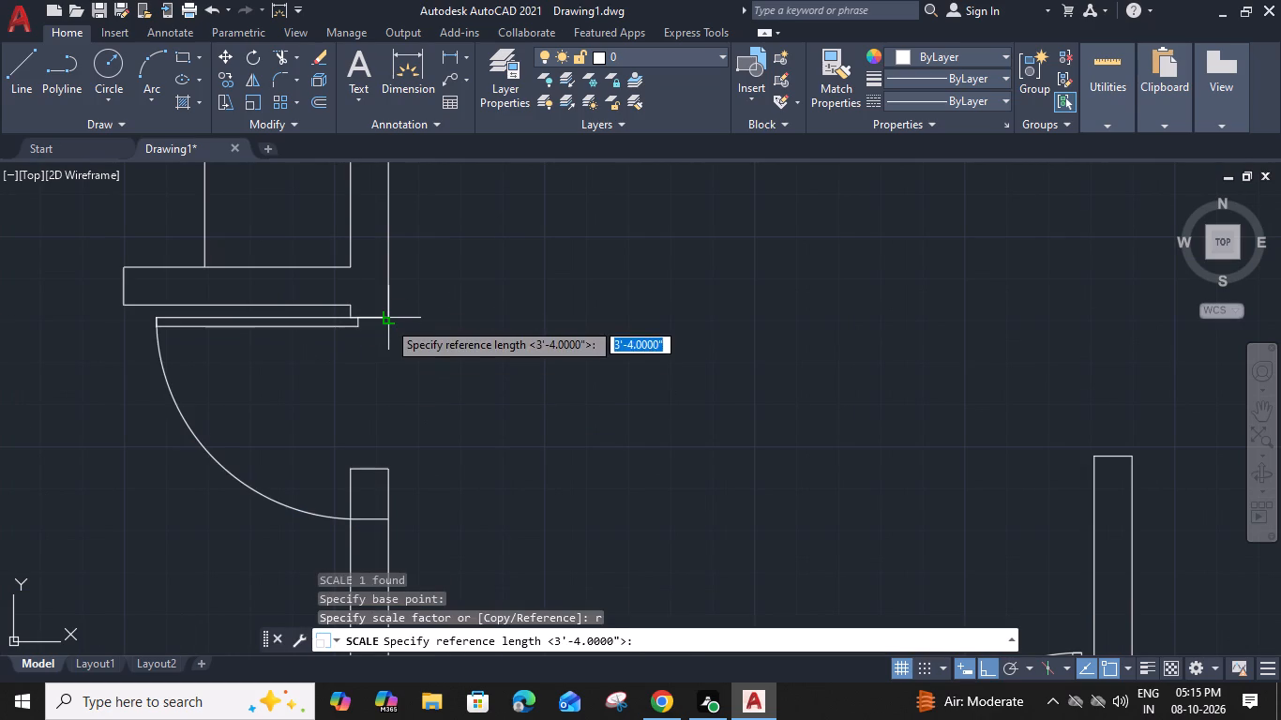
pyautogui.click(387, 320)
pyautogui.click(389, 517)
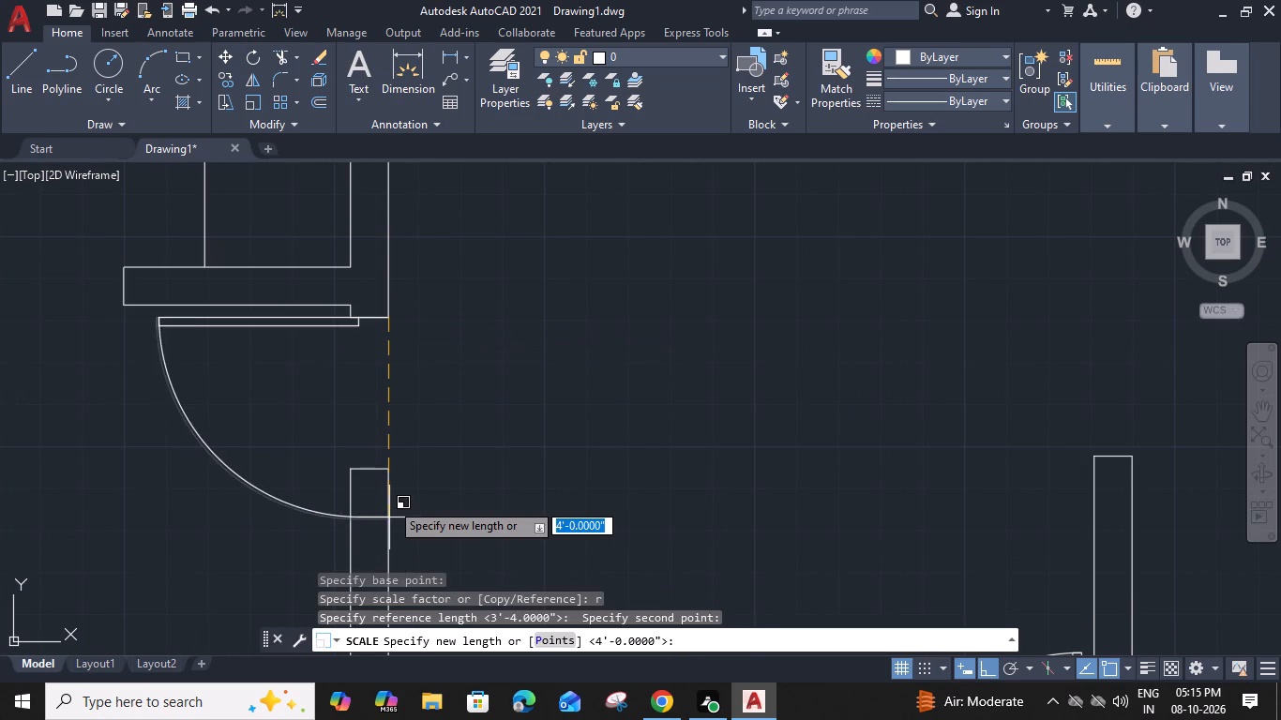
pyautogui.click(391, 473)
# Copy the fitted door from its upper frame end to the upper jamb corner of the upper-left room's doorway.
pyautogui.click(292, 454)
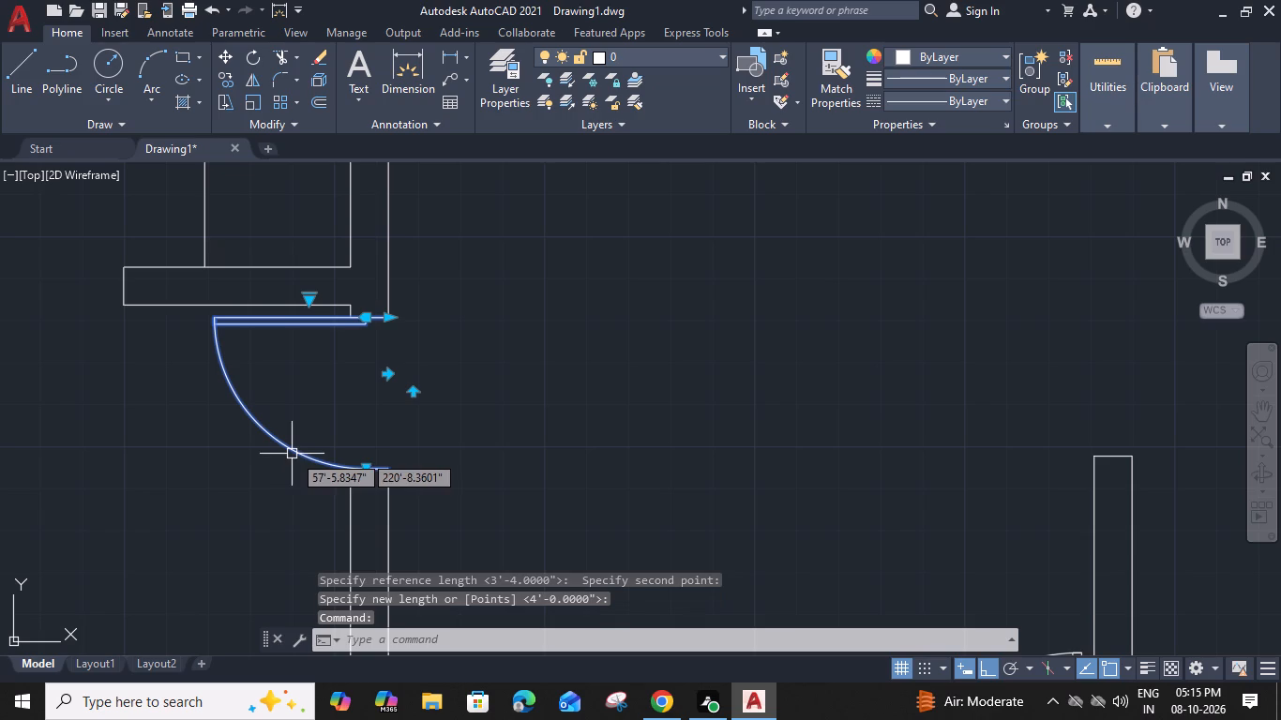
pyautogui.press('c')
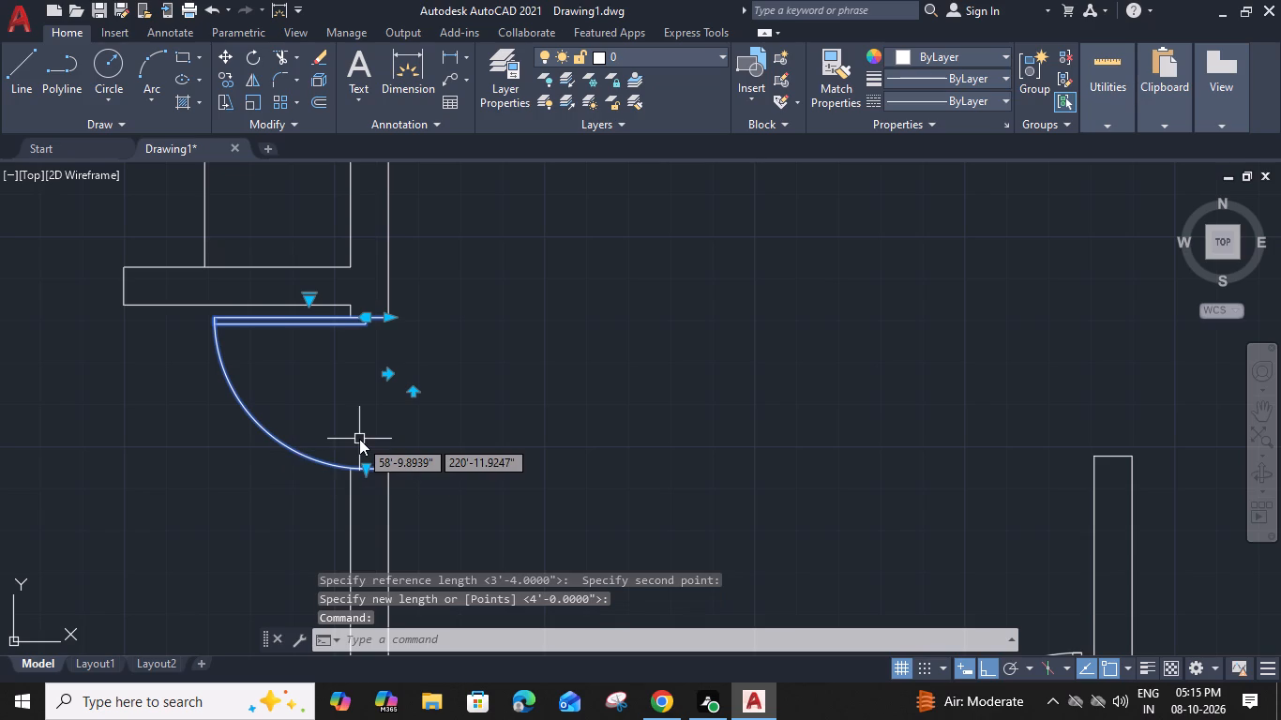
pyautogui.write('o')
pyautogui.press('space')
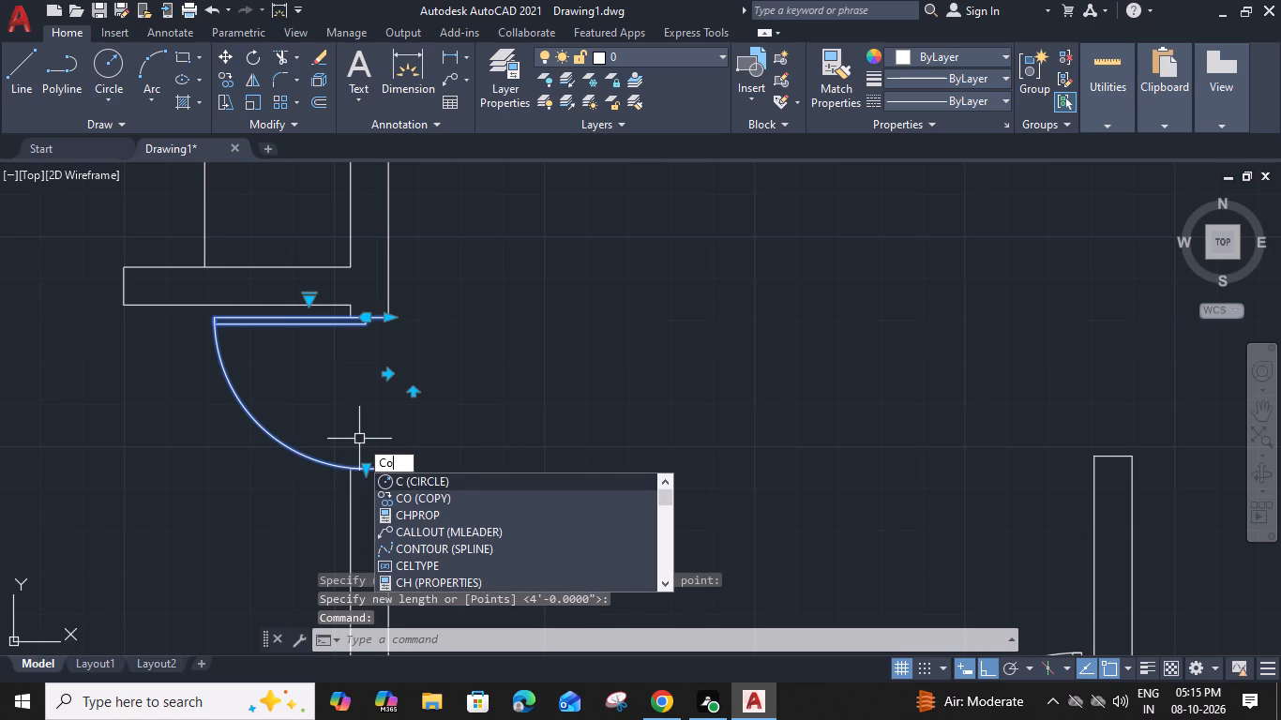
pyautogui.click(386, 315)
pyautogui.scroll(-4, 387, 315)
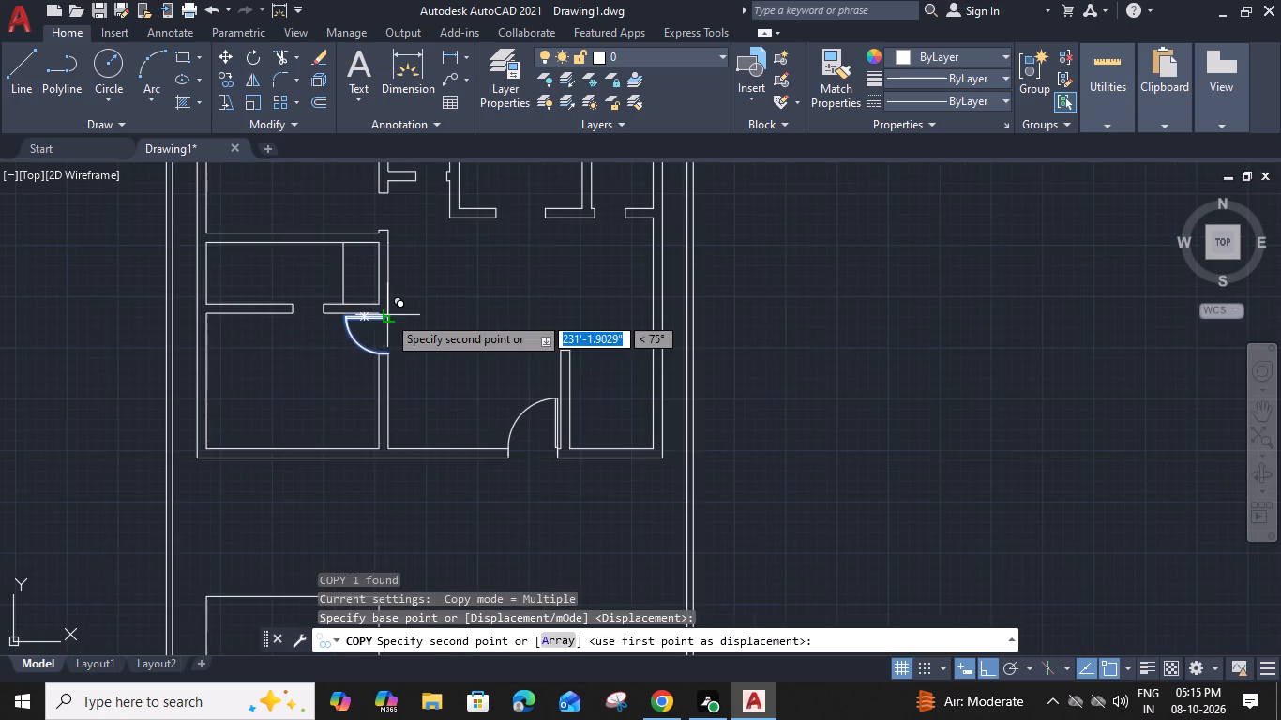
pyautogui.moveTo(387, 309); pyautogui.dragTo(377, 432, button='middle')
pyautogui.scroll(3, 376, 329)
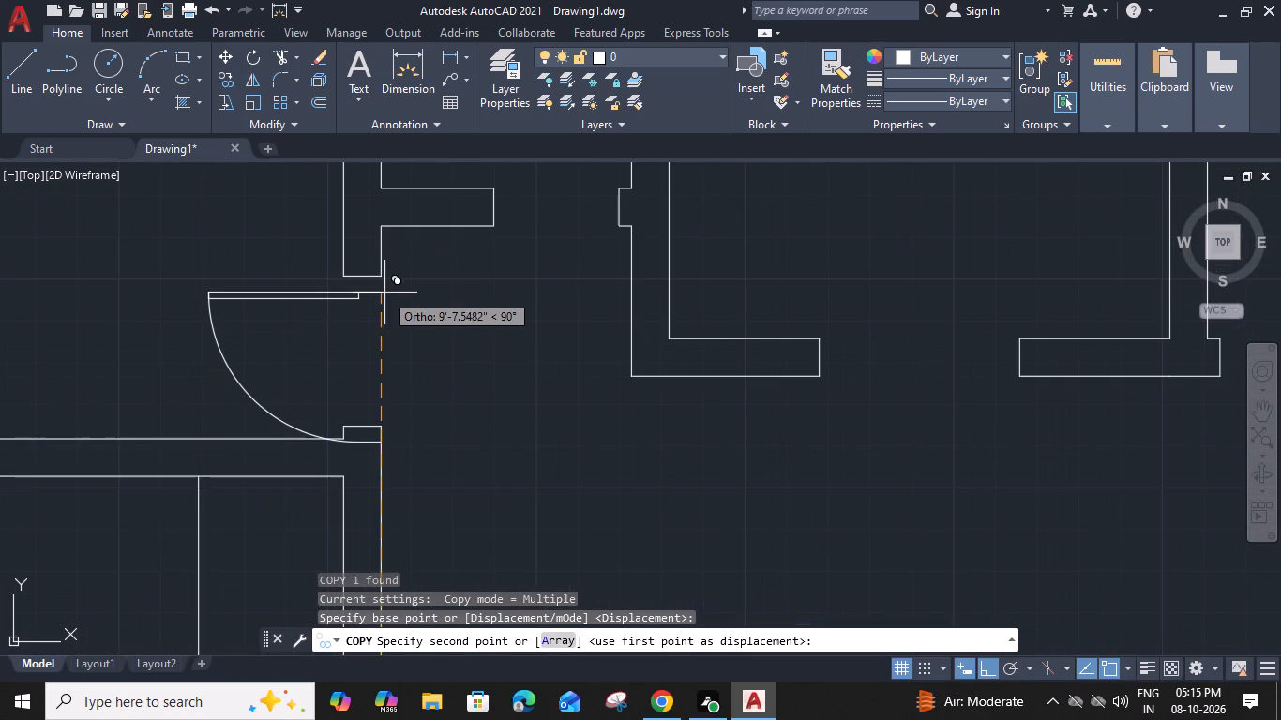
pyautogui.click(382, 276)
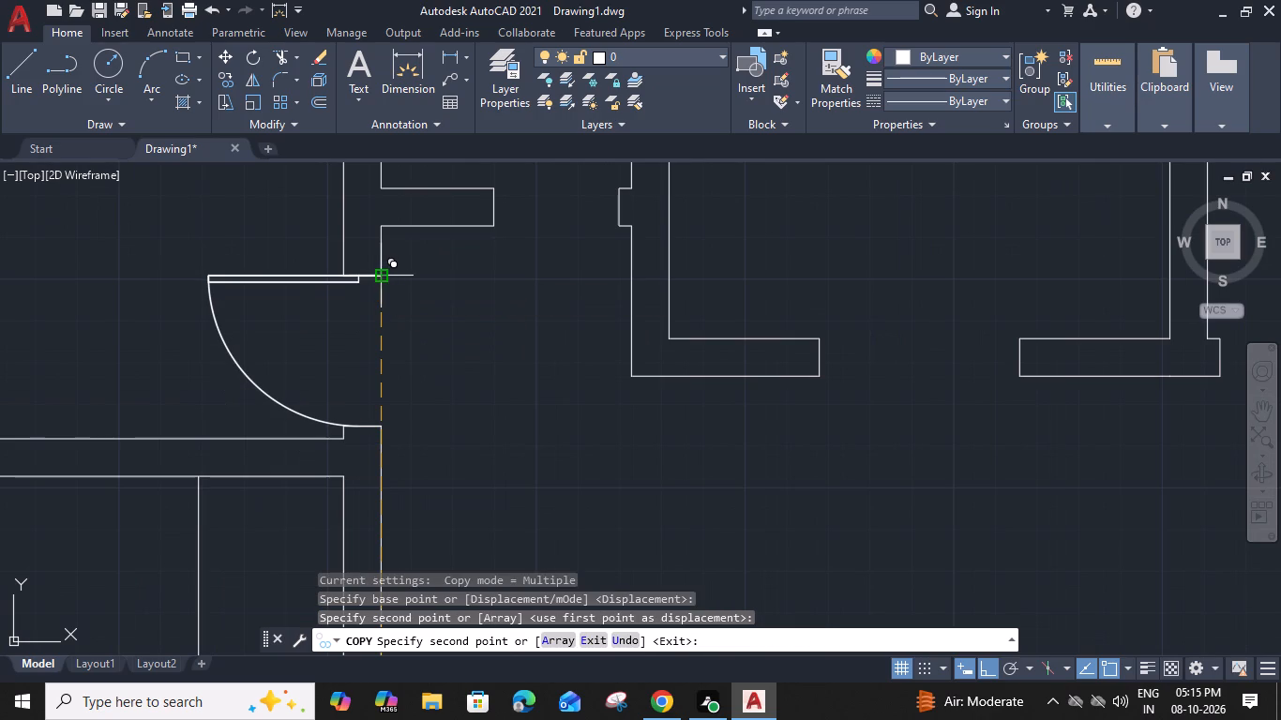
pyautogui.scroll(-2, 373, 349)
pyautogui.press('Escape')
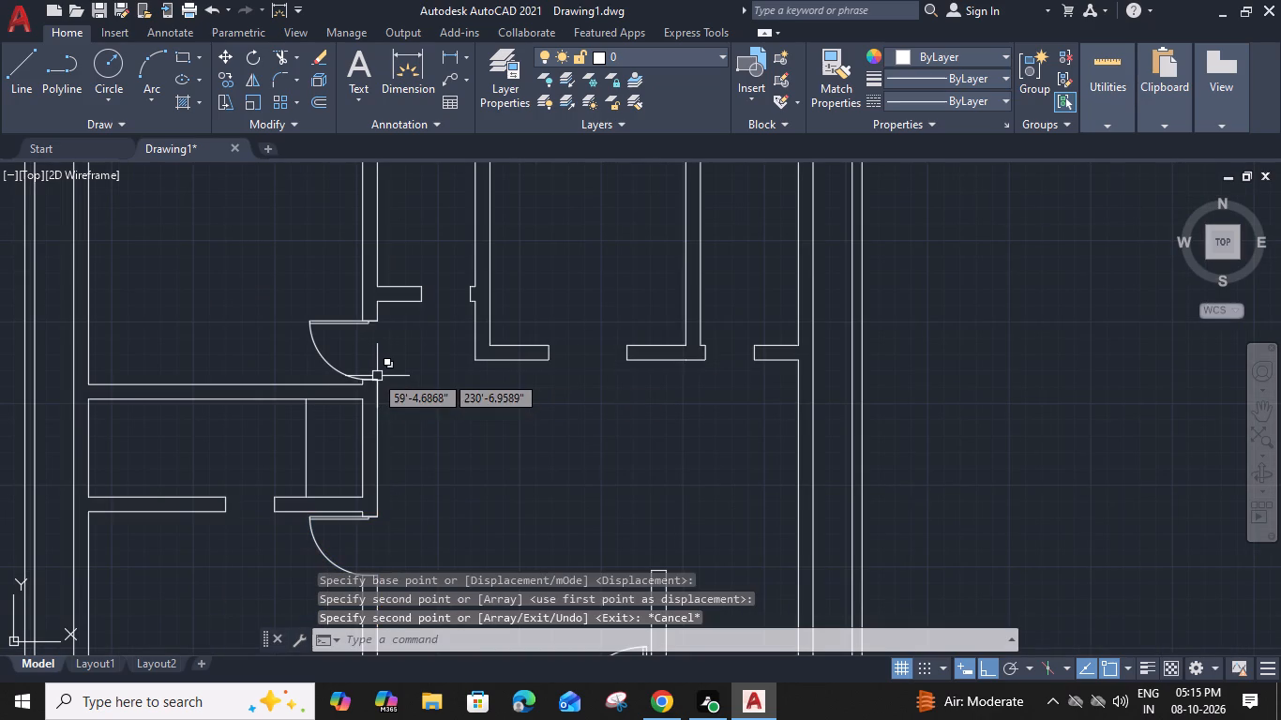
# Flip the upper-left room's door so that its leaf hinges on the lower jamb.
pyautogui.click(323, 357)
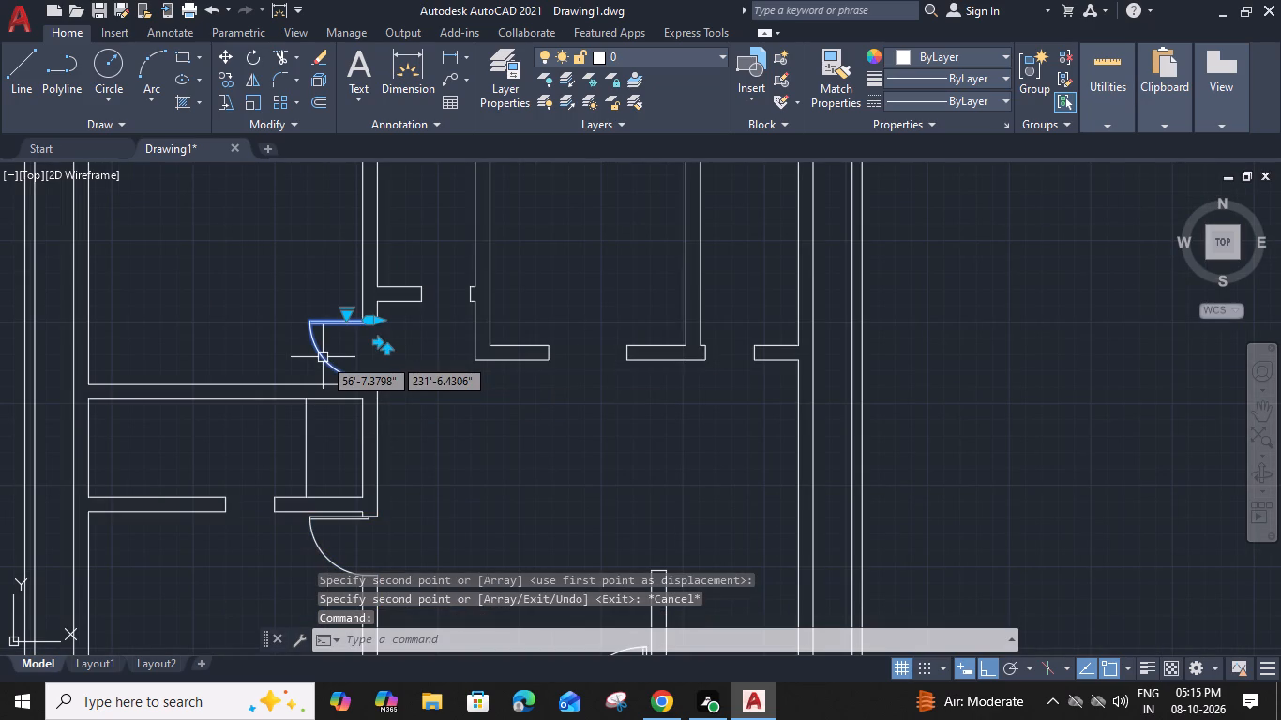
pyautogui.click(391, 349)
pyautogui.press('Escape')
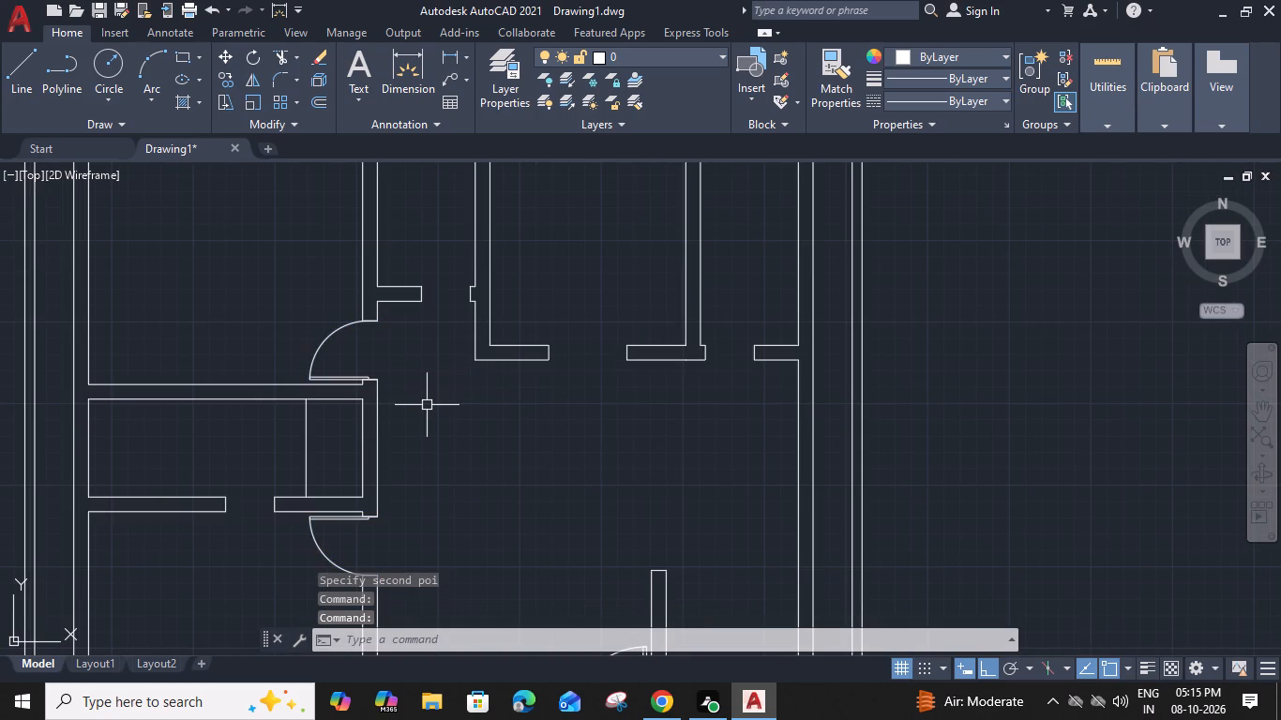
# Copy the flipped door from its hinge-side frame end to the lower corner of the short wall stub just to the north-east.
pyautogui.click(354, 380)
pyautogui.write('co')
pyautogui.press('space')
pyautogui.press('space')
pyautogui.scroll(1, 383, 386)
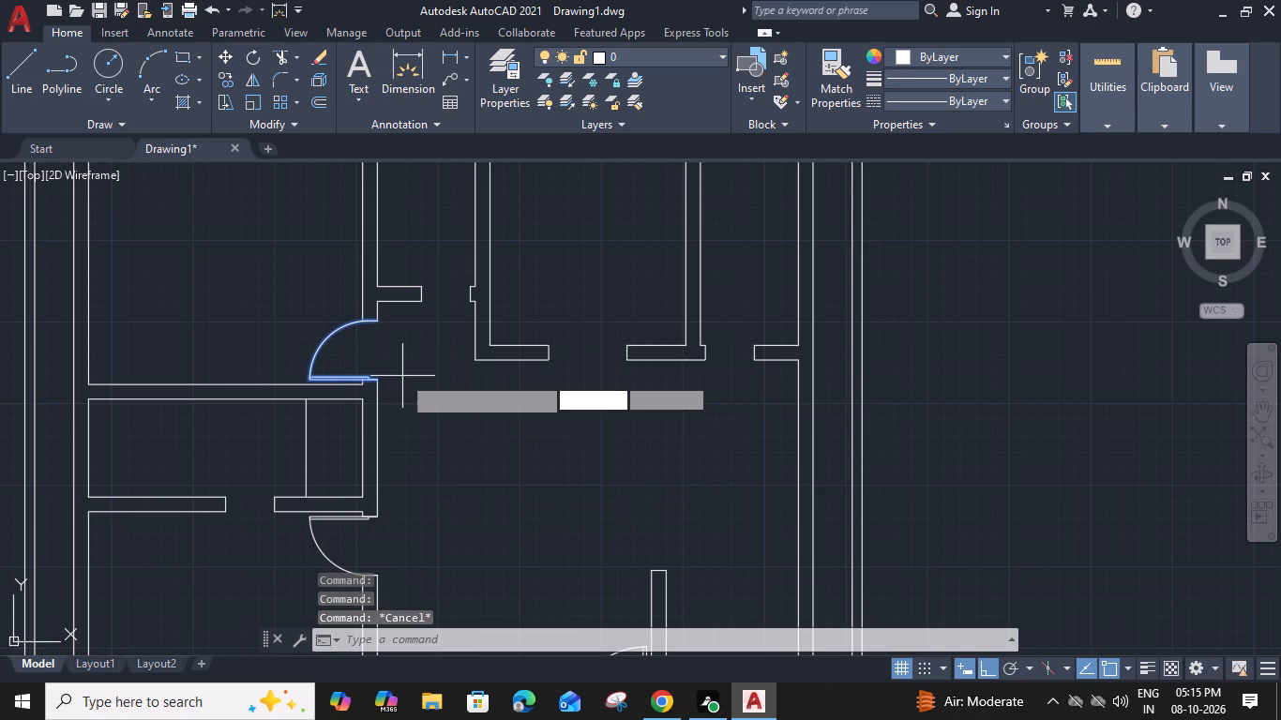
pyautogui.click(376, 375)
pyautogui.click(444, 250)
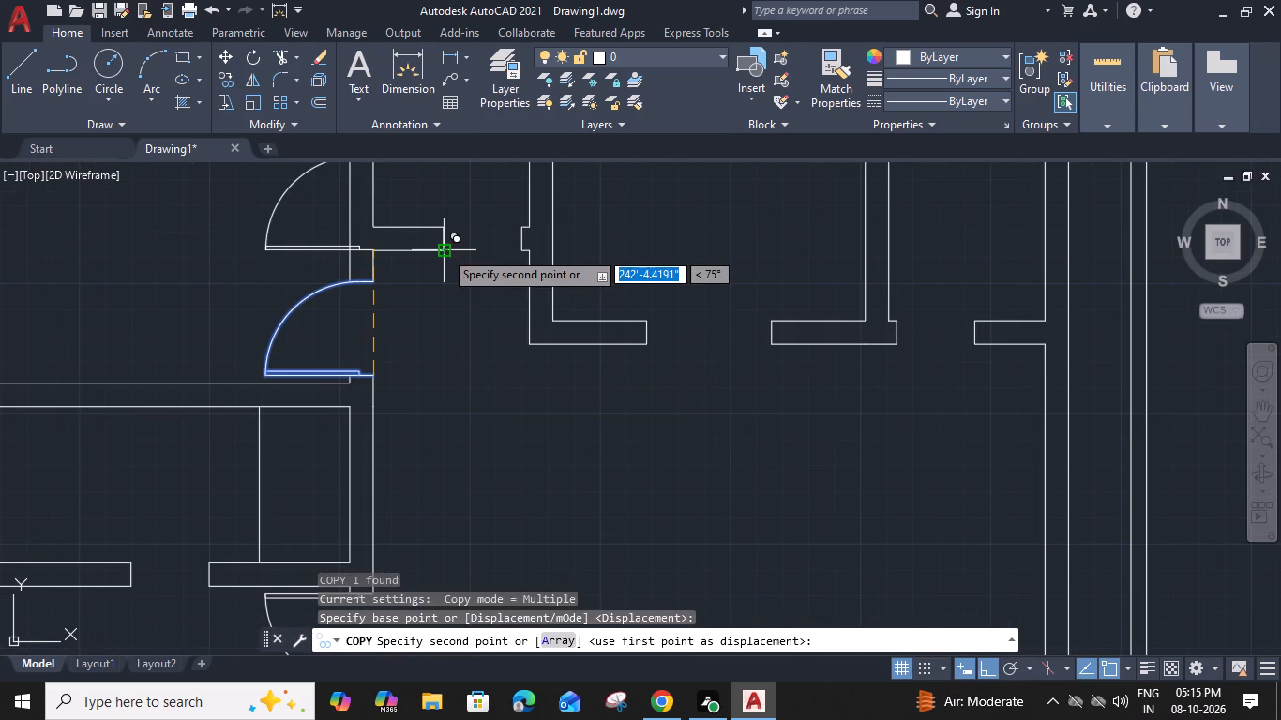
pyautogui.press('Escape')
# Rotate the new door to 270° about the wall stub's lower corner so that it spans the narrow opening and swings north.
pyautogui.moveTo(443, 347); pyautogui.dragTo(300, 491, button='middle')
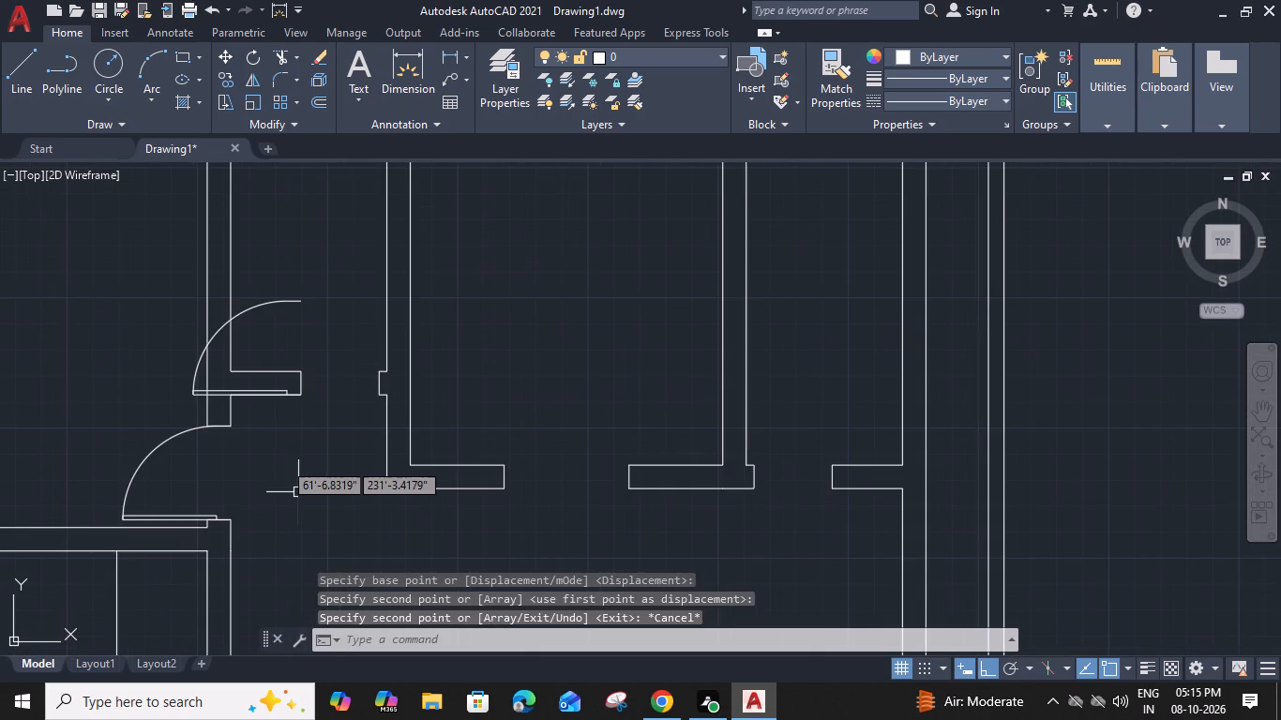
pyautogui.click(281, 304)
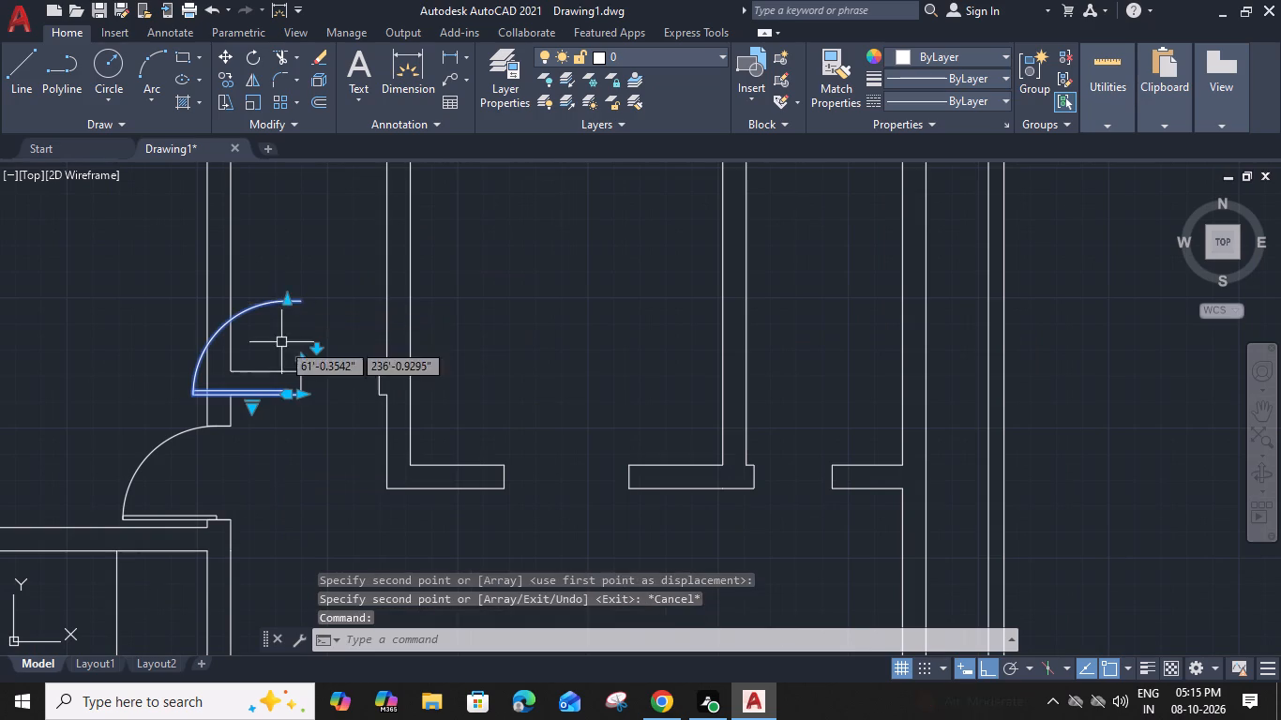
pyautogui.press('r')
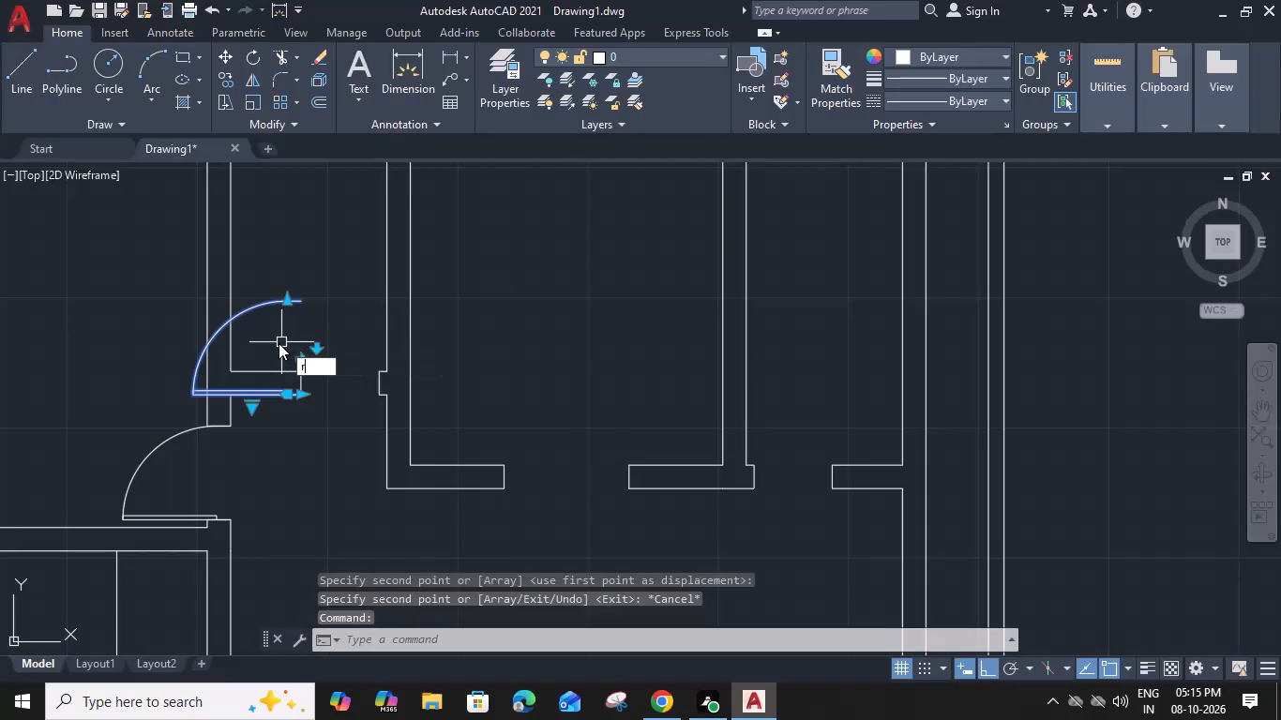
pyautogui.press('o')
pyautogui.press('space')
pyautogui.click(301, 391)
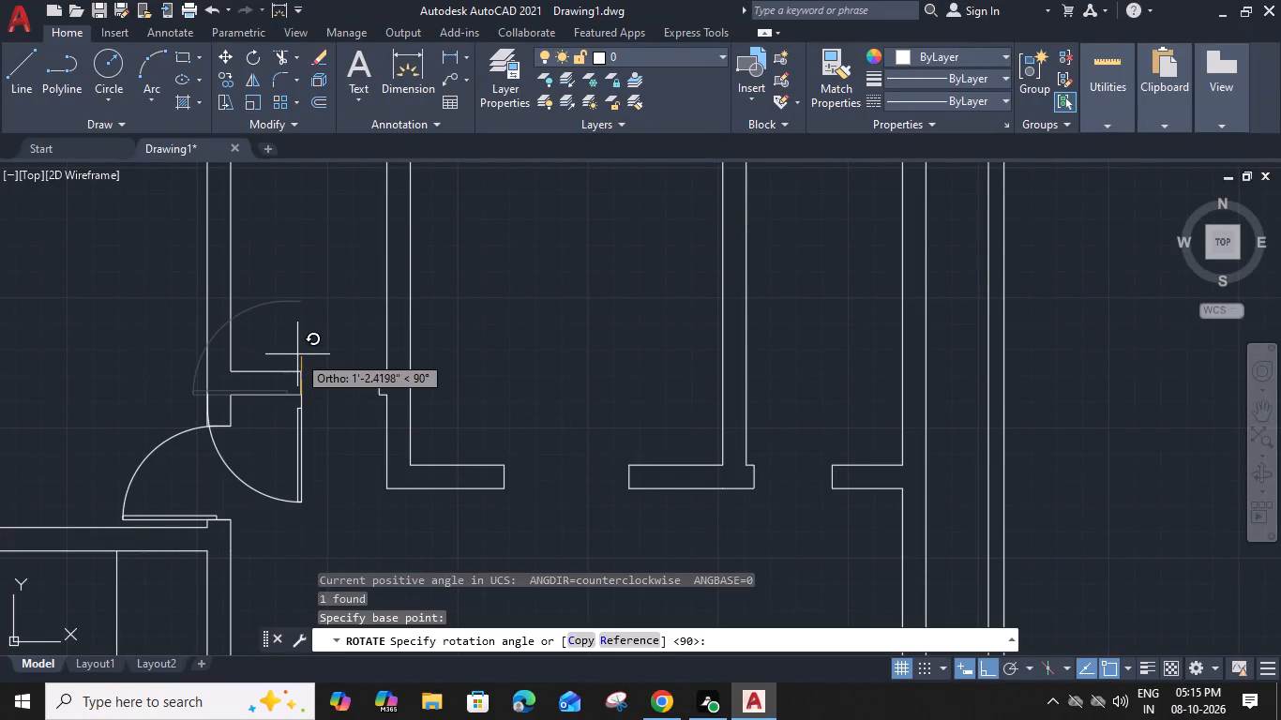
pyautogui.scroll(2, 301, 403)
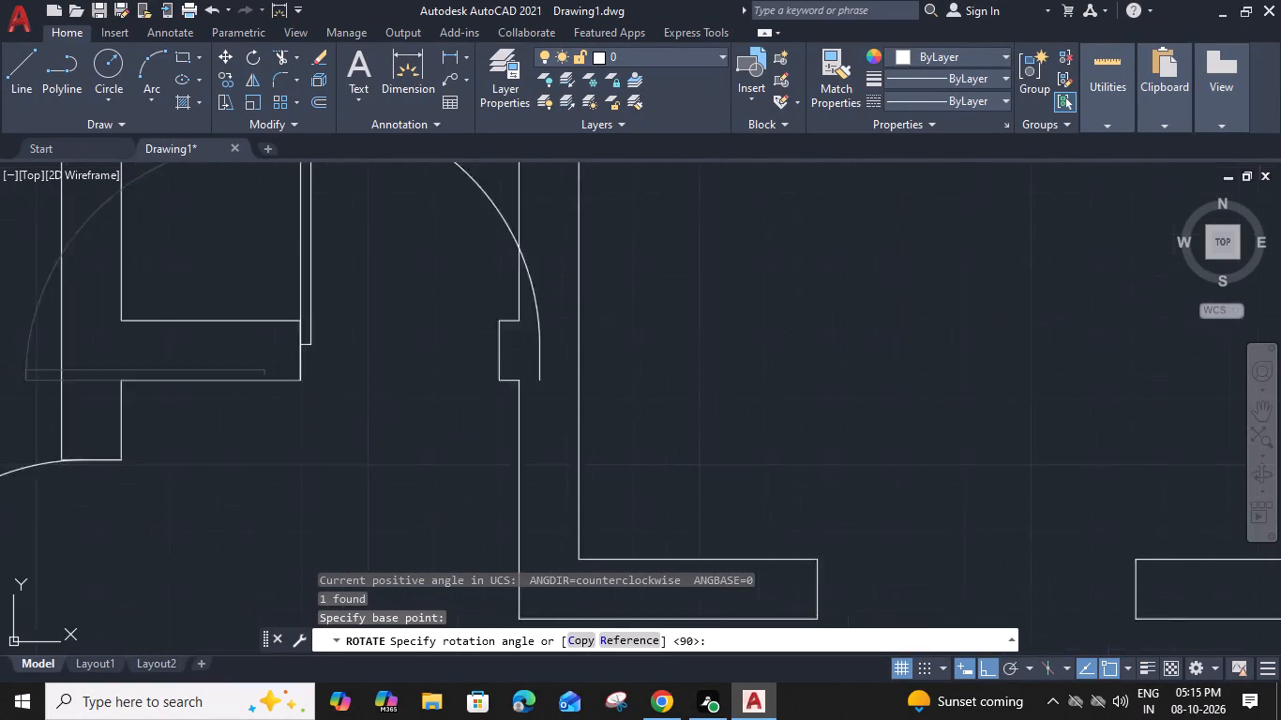
pyautogui.scroll(2, 301, 403)
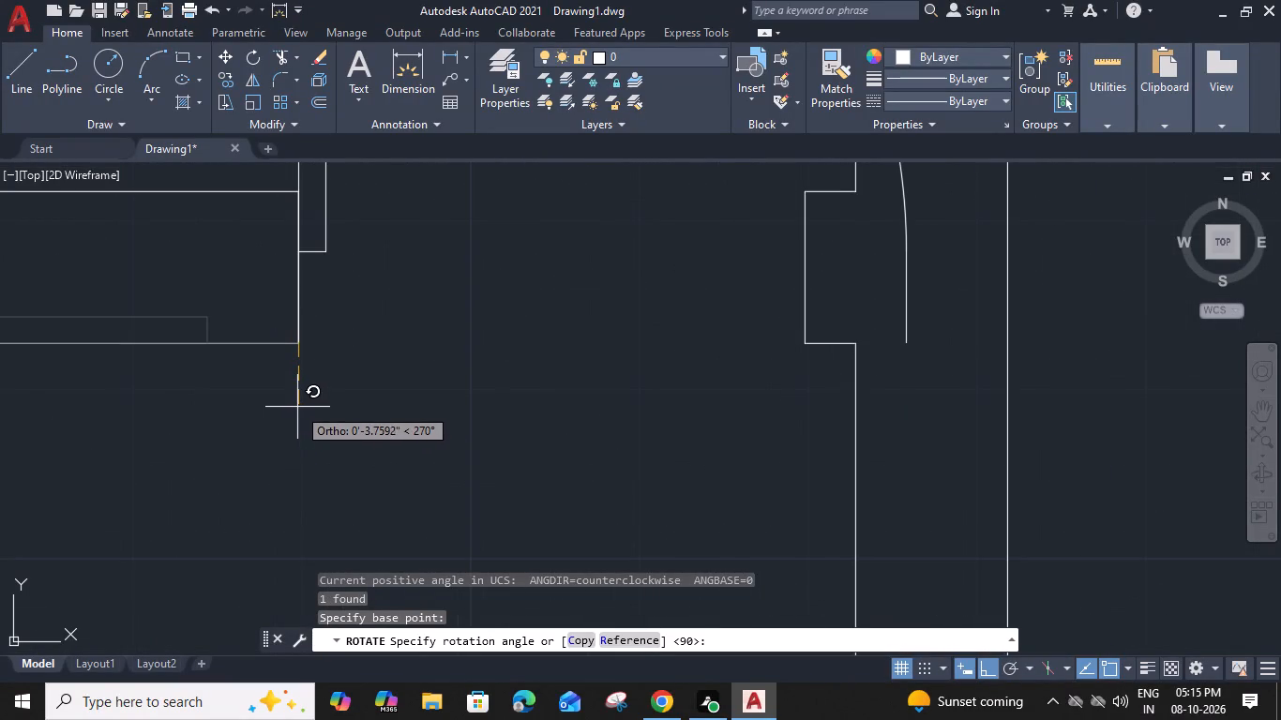
pyautogui.click(297, 407)
pyautogui.scroll(-2, 297, 407)
pyautogui.moveTo(390, 407); pyautogui.dragTo(359, 472, button='middle')
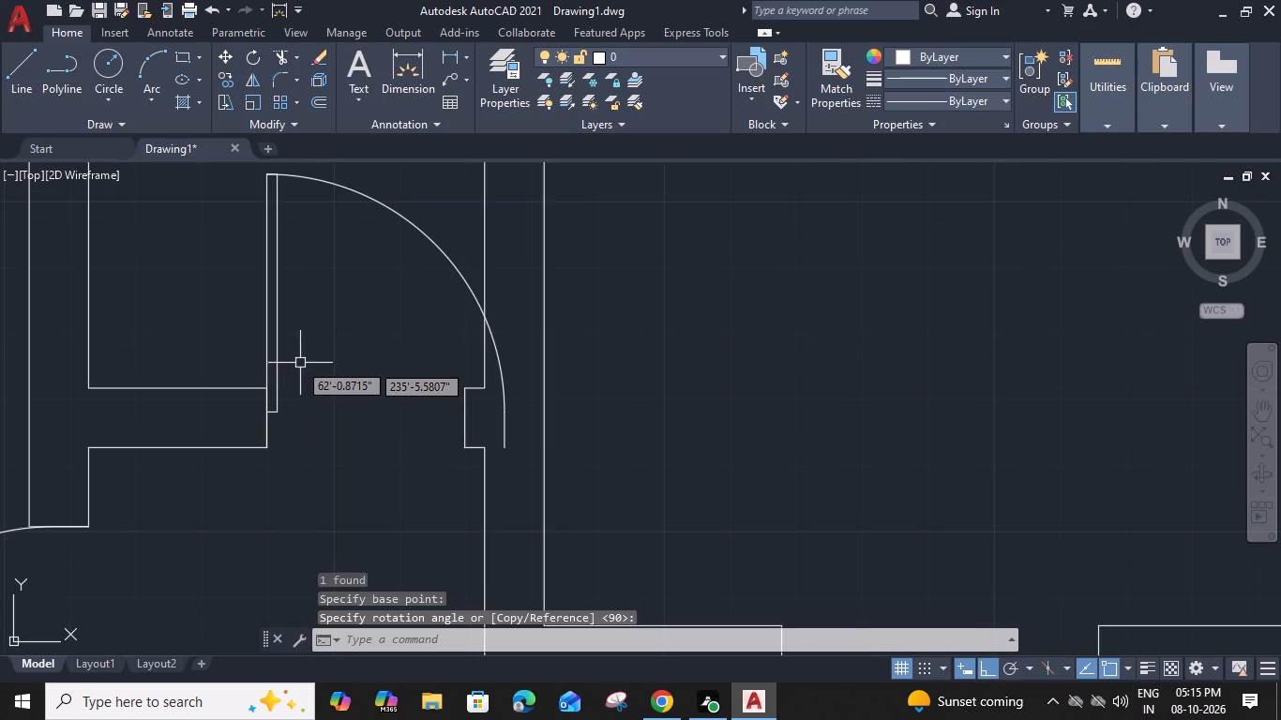
# Scale the narrow opening's door by reference about its west frame end so that its width fits between the opening's jambs.
pyautogui.click(279, 358)
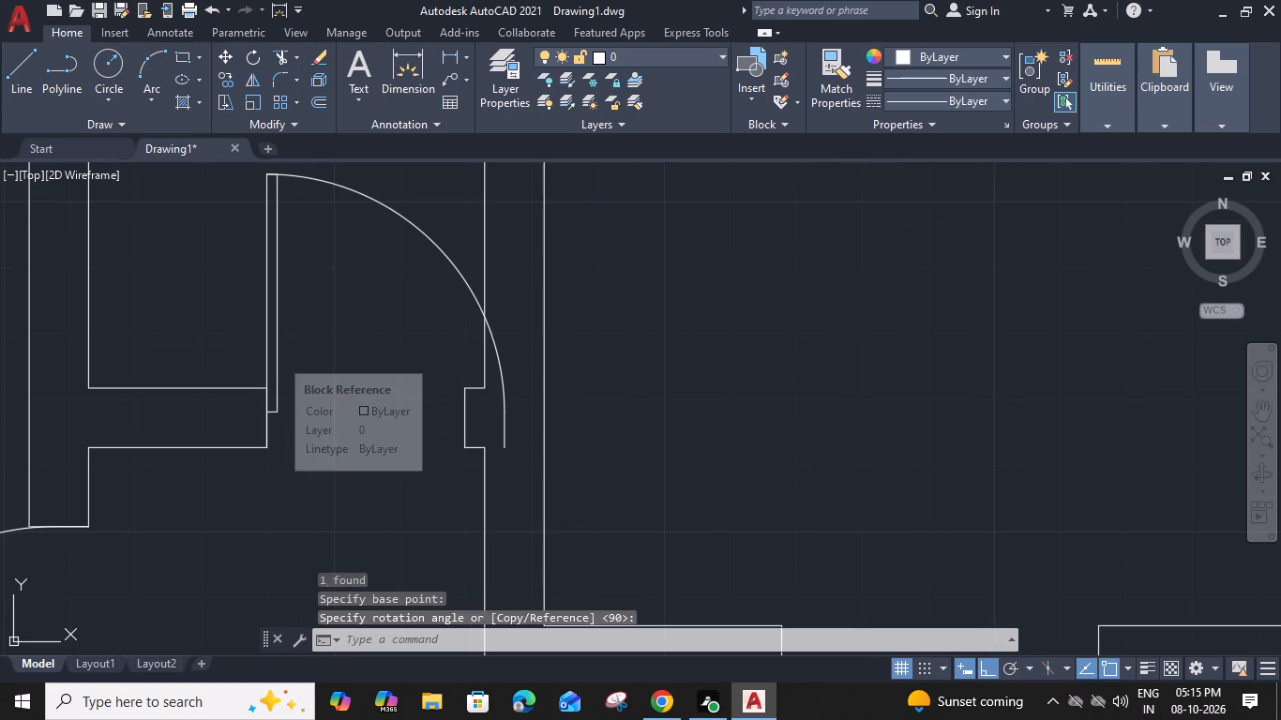
pyautogui.write('sc')
pyautogui.press('space')
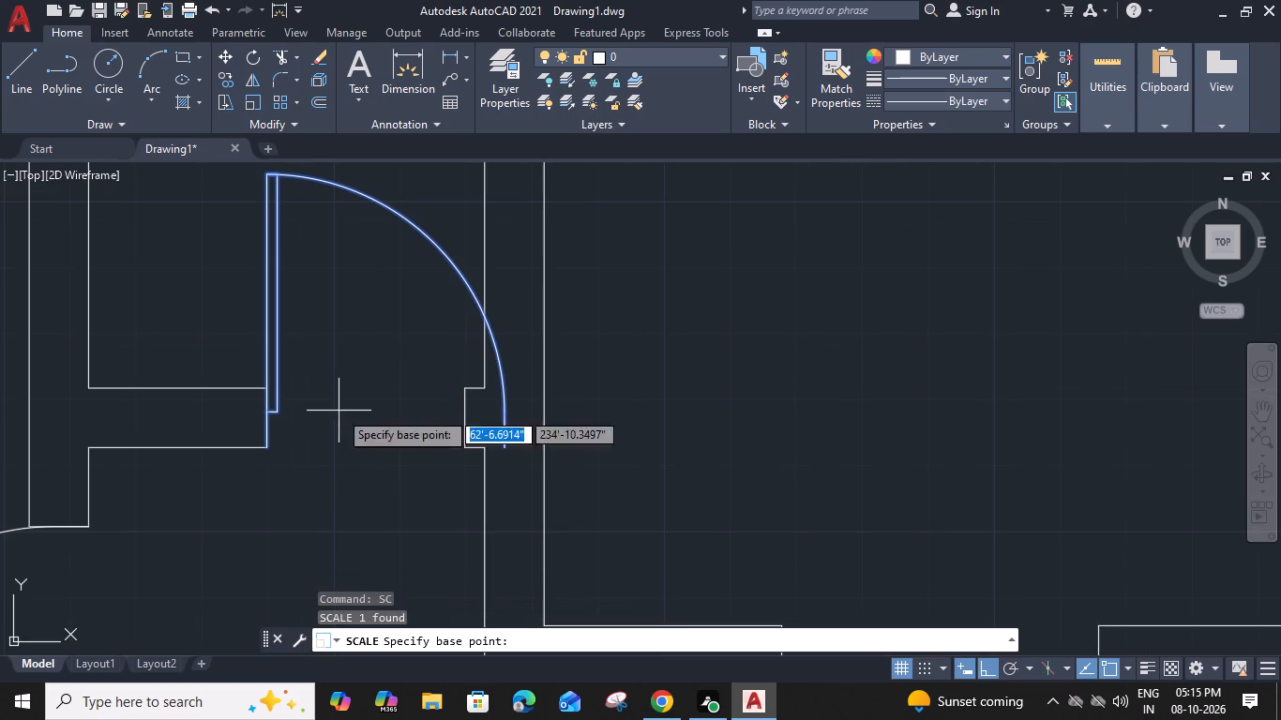
pyautogui.click(270, 449)
pyautogui.write('r')
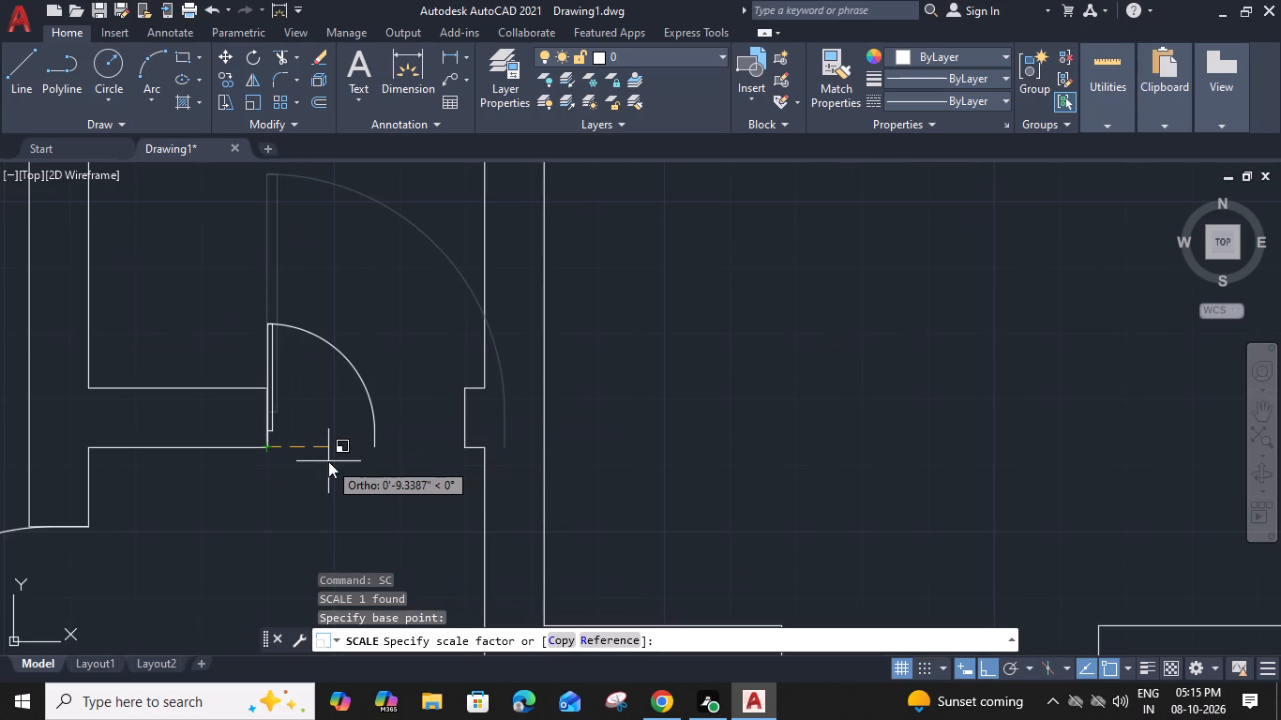
pyautogui.press('space')
pyautogui.click(268, 449)
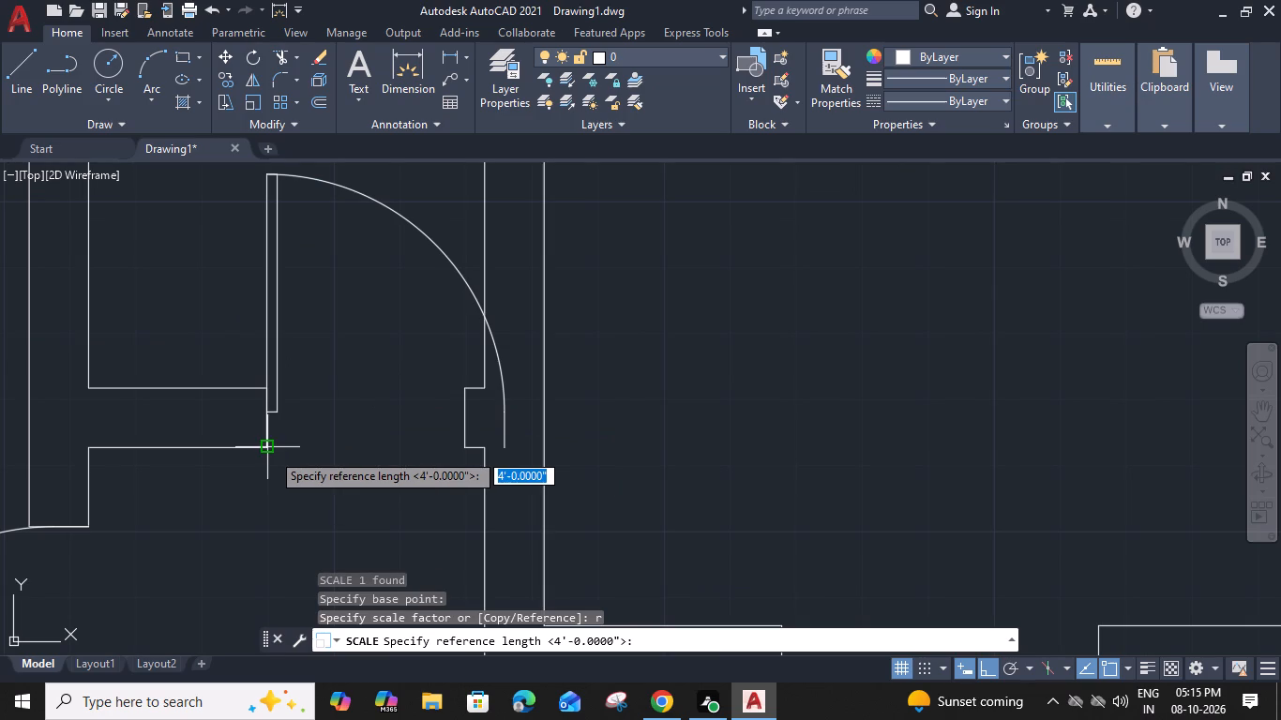
pyautogui.click(505, 449)
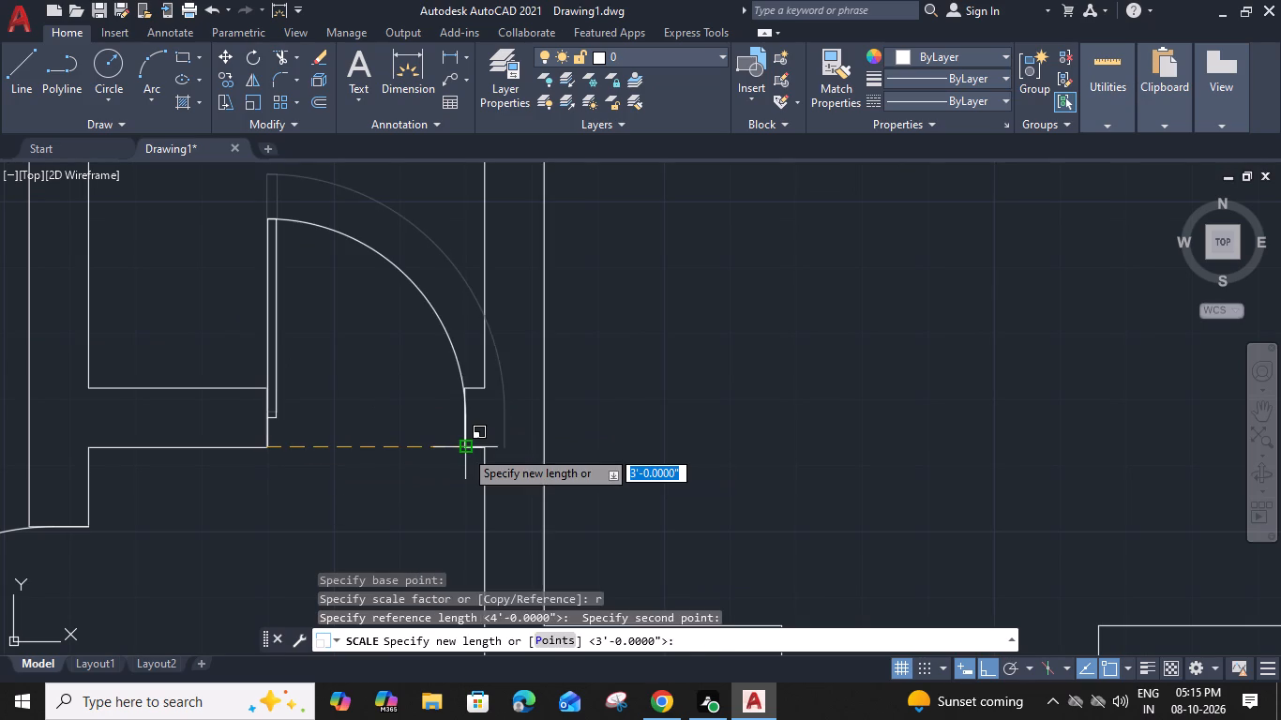
pyautogui.click(464, 449)
# Flip the narrow opening's door so that its leaf hinges on the east jamb.
pyautogui.click(448, 349)
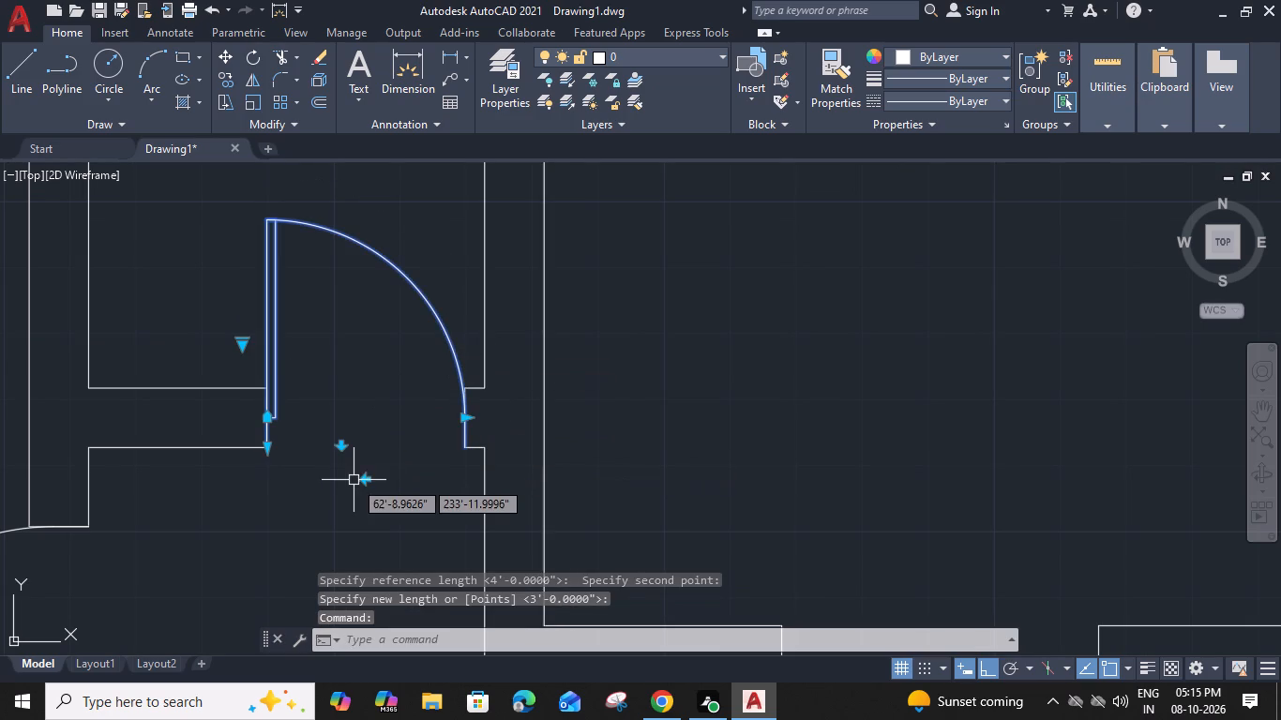
pyautogui.click(366, 481)
# Copy the fitted door from its hinge-side frame end to the lower east jamb corner of the north-east room's narrow doorway.
pyautogui.scroll(-3, 366, 479)
pyautogui.moveTo(377, 482); pyautogui.dragTo(359, 443, button='middle')
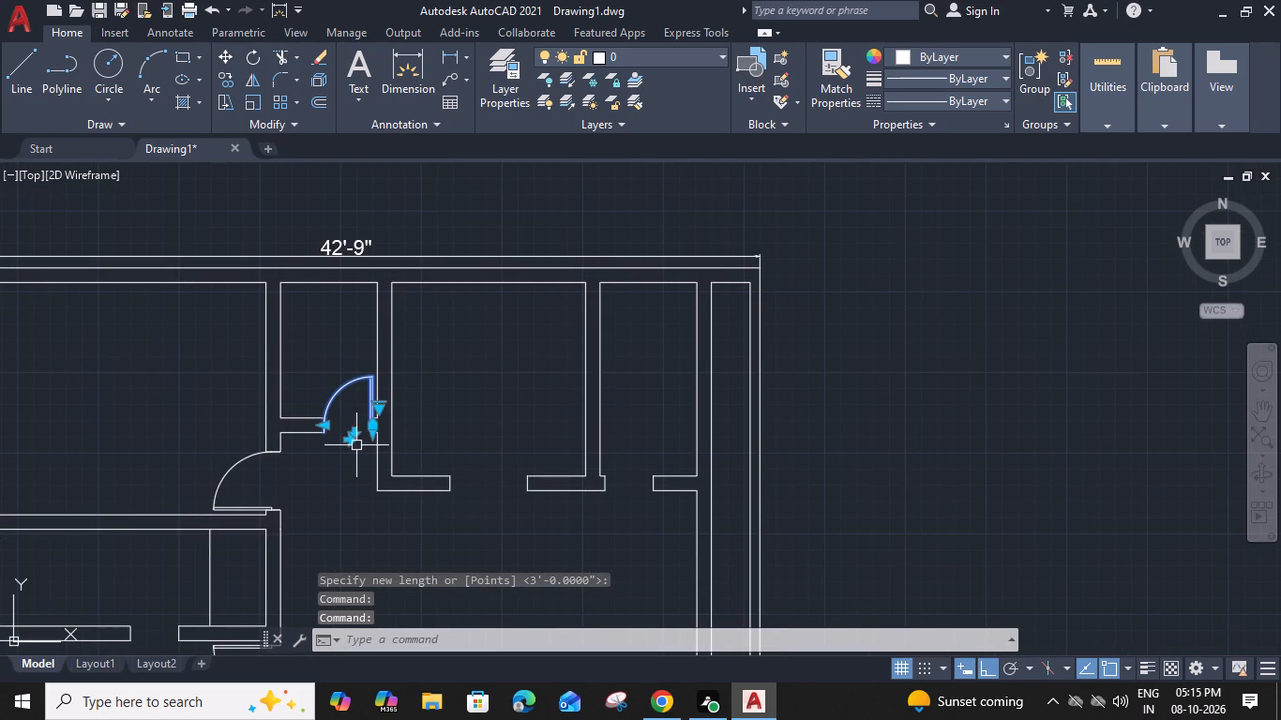
pyautogui.write('co')
pyautogui.press('space')
pyautogui.scroll(2, 372, 427)
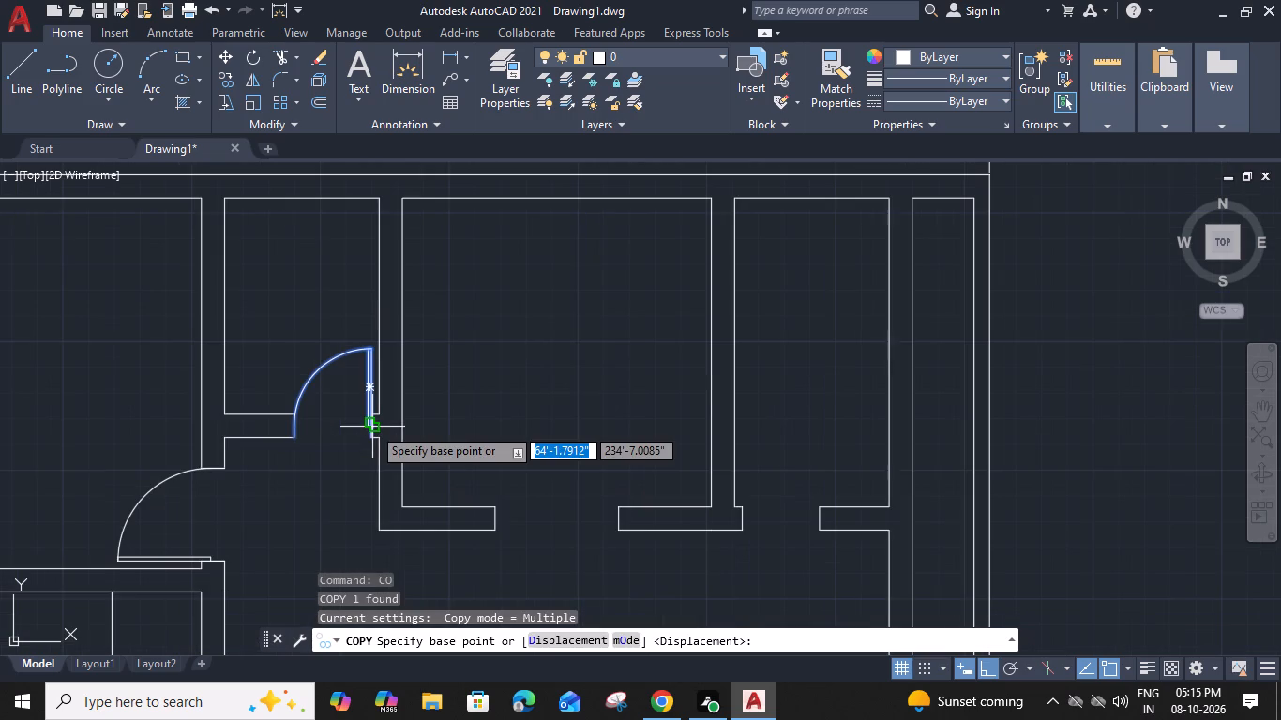
pyautogui.click(370, 446)
pyautogui.scroll(-3, 370, 446)
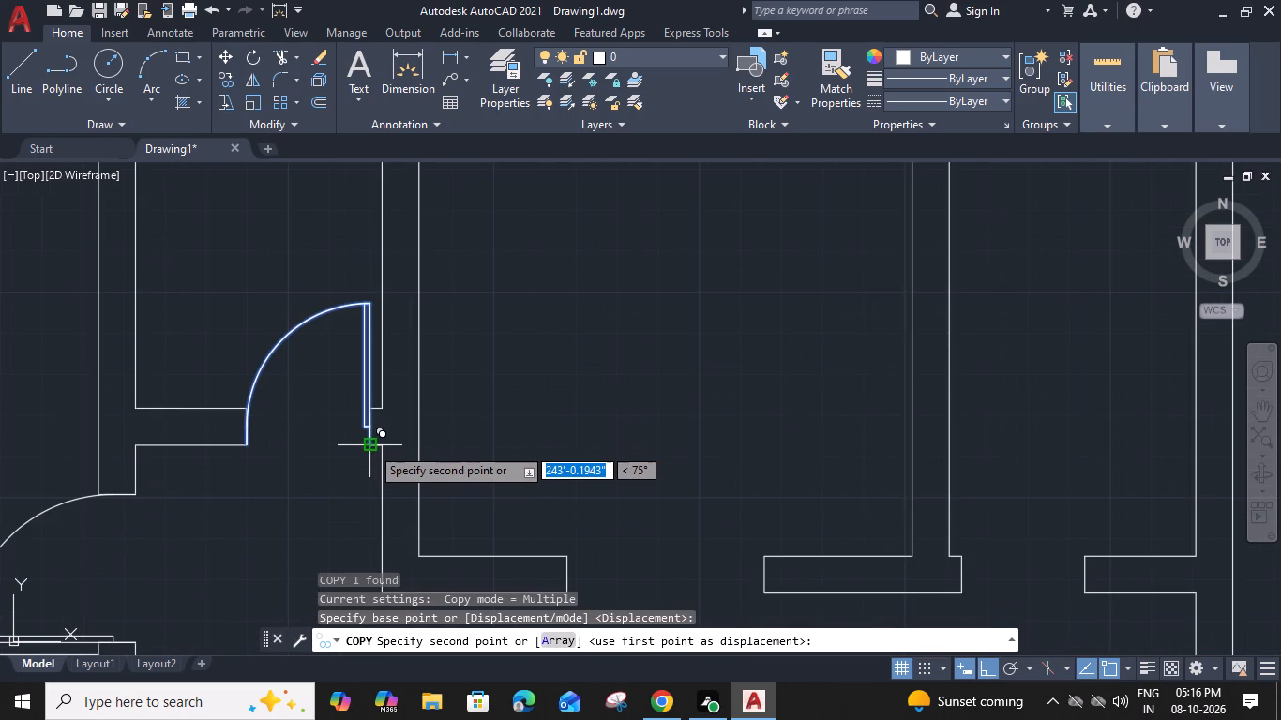
pyautogui.scroll(2, 652, 506)
pyautogui.click(652, 504)
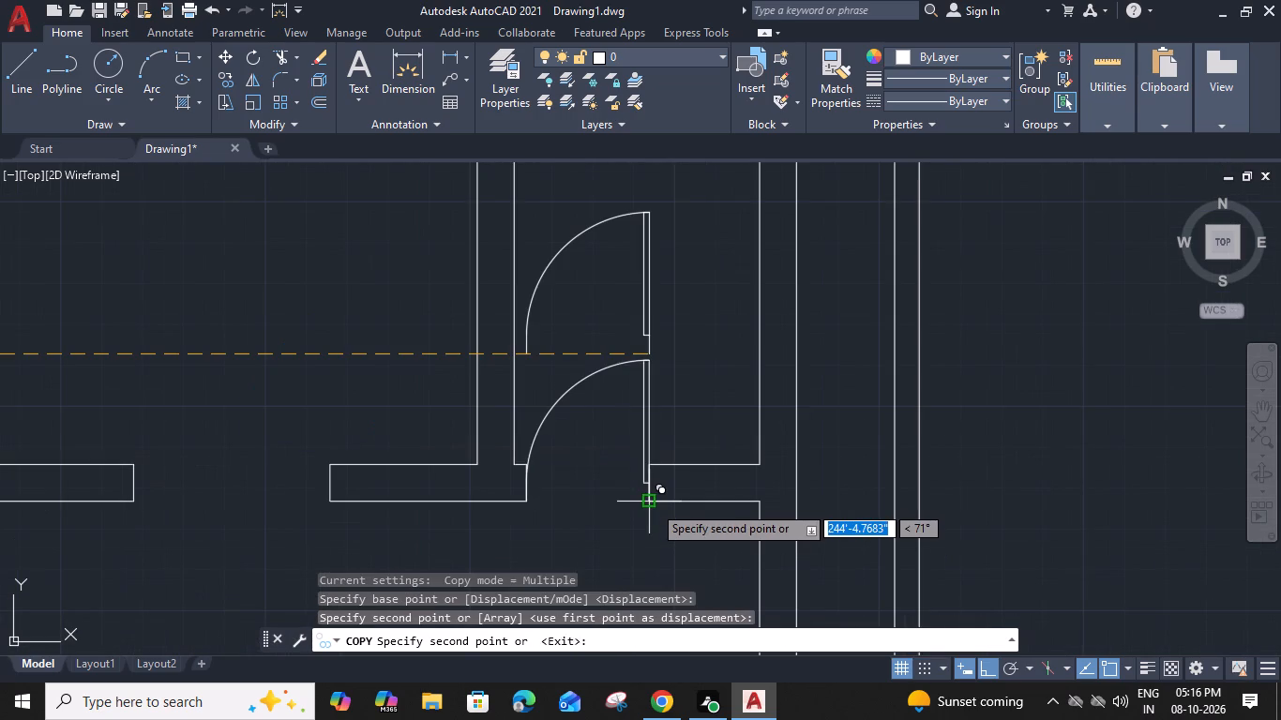
pyautogui.press('Escape')
# Flip the north-east room's door so that its leaf hinges on the west jamb.
pyautogui.click(650, 446)
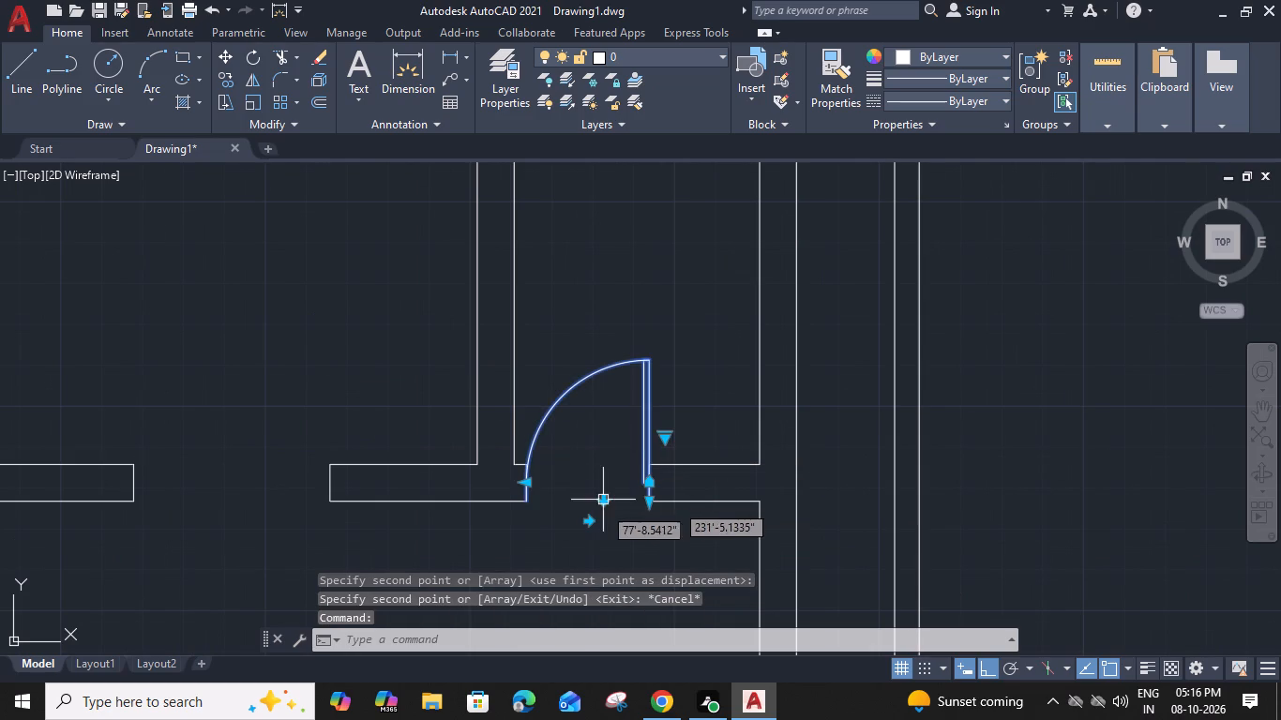
pyautogui.click(586, 526)
# Copy the narrow opening's door from its hinge-side frame end to the lower east jamb corner of the small west room's south doorway.
pyautogui.scroll(-4, 586, 526)
pyautogui.moveTo(412, 528); pyautogui.dragTo(412, 321, button='middle')
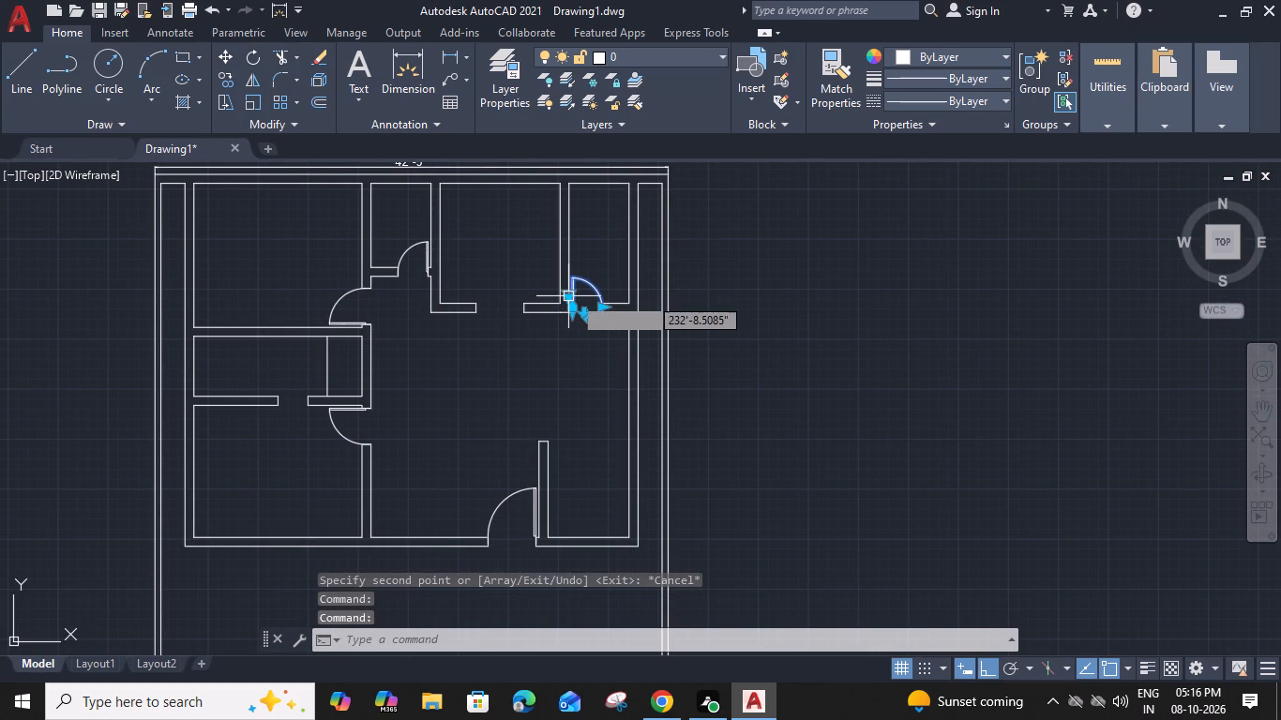
pyautogui.click(407, 249)
pyautogui.press('c')
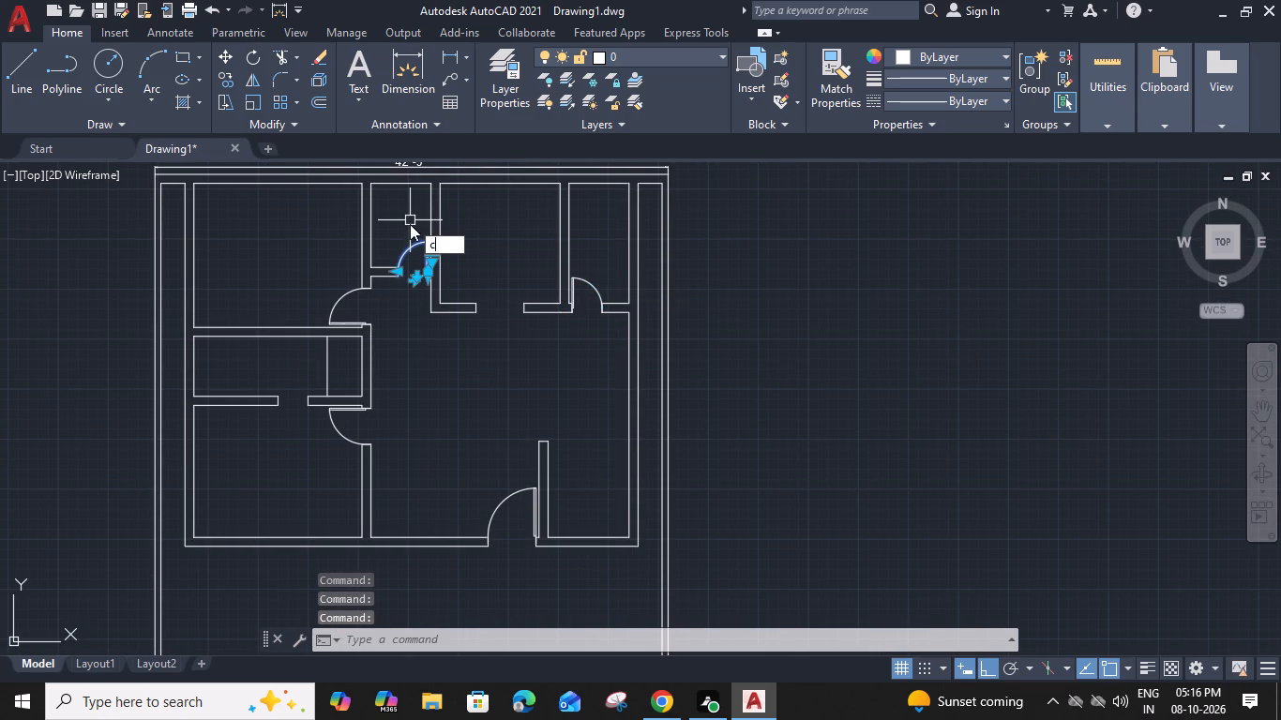
pyautogui.write('o')
pyautogui.press('space')
pyautogui.scroll(2, 438, 288)
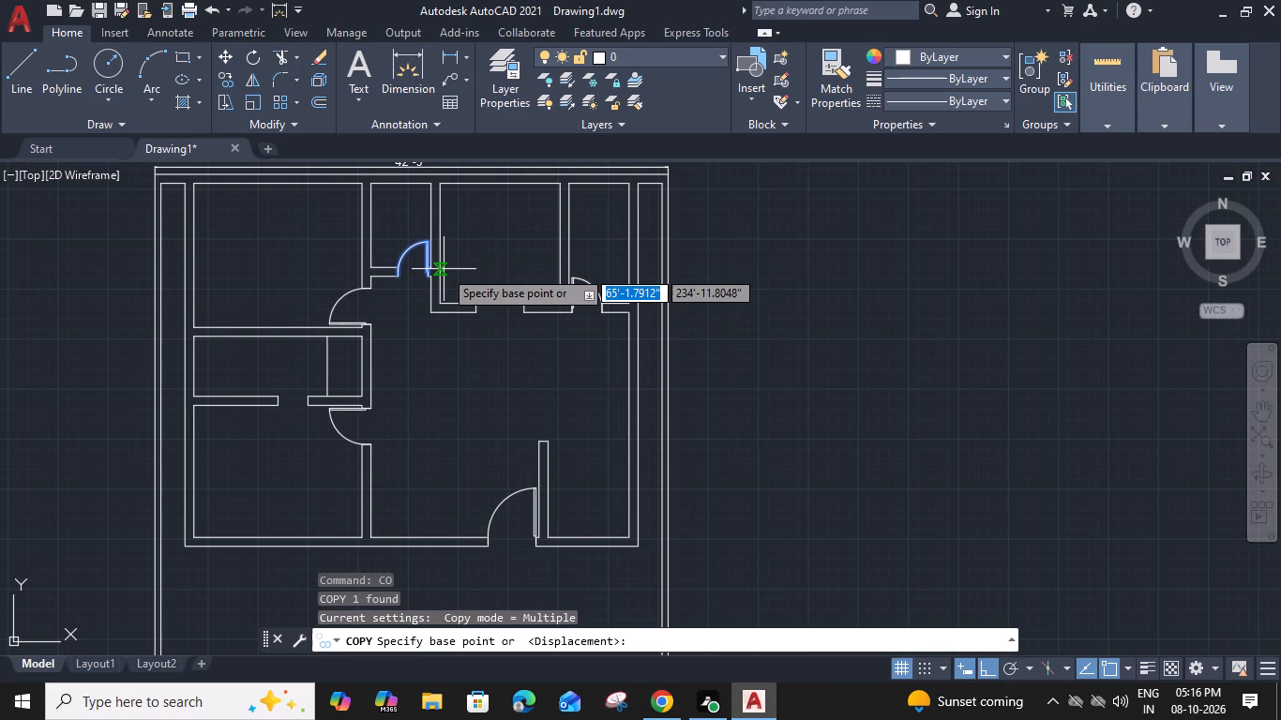
pyautogui.scroll(1, 444, 270)
pyautogui.click(394, 240)
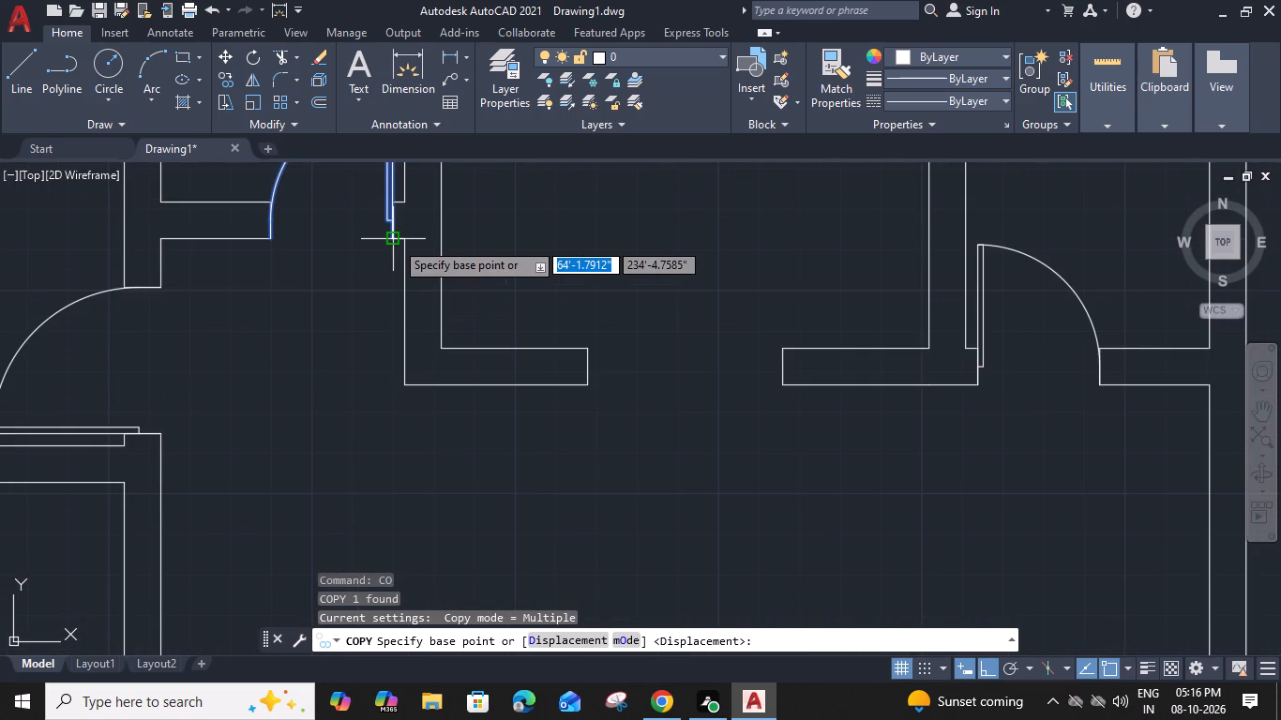
pyautogui.scroll(-3, 394, 240)
pyautogui.scroll(3, 263, 359)
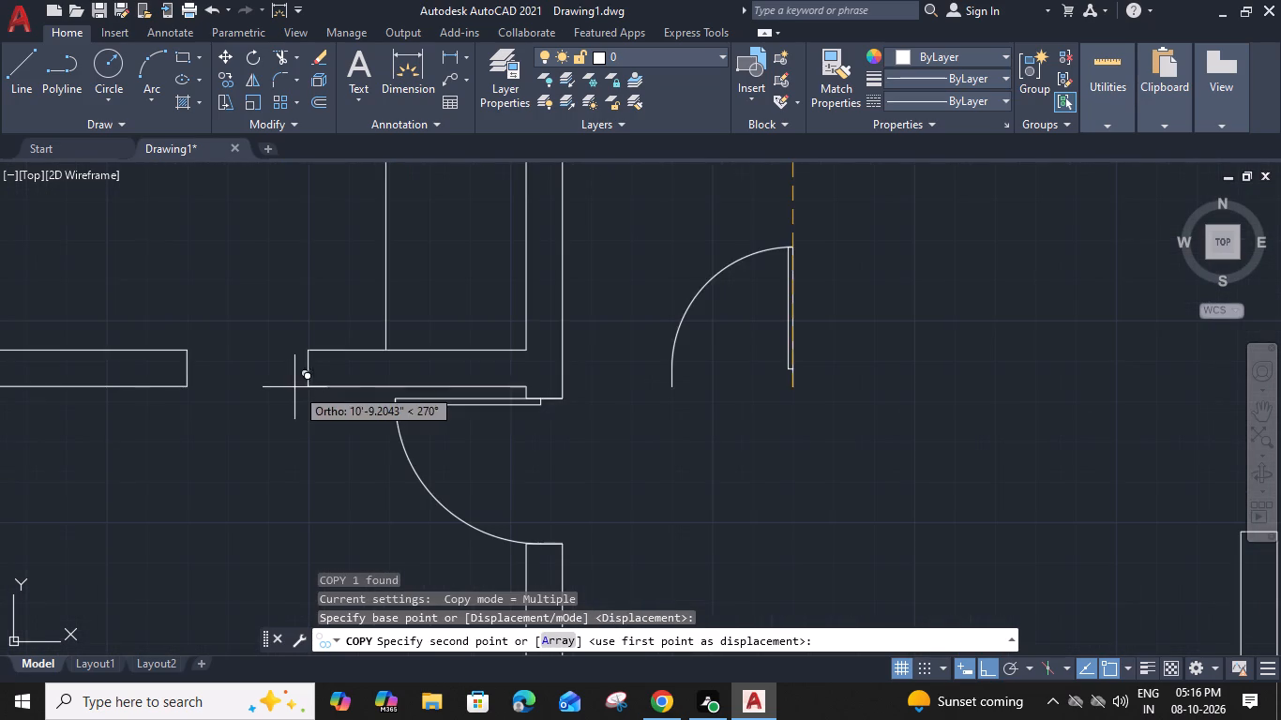
pyautogui.click(303, 389)
pyautogui.press('Escape')
# Review the door placement and remaining openings across the whole floor plan.
pyautogui.scroll(-2, 299, 383)
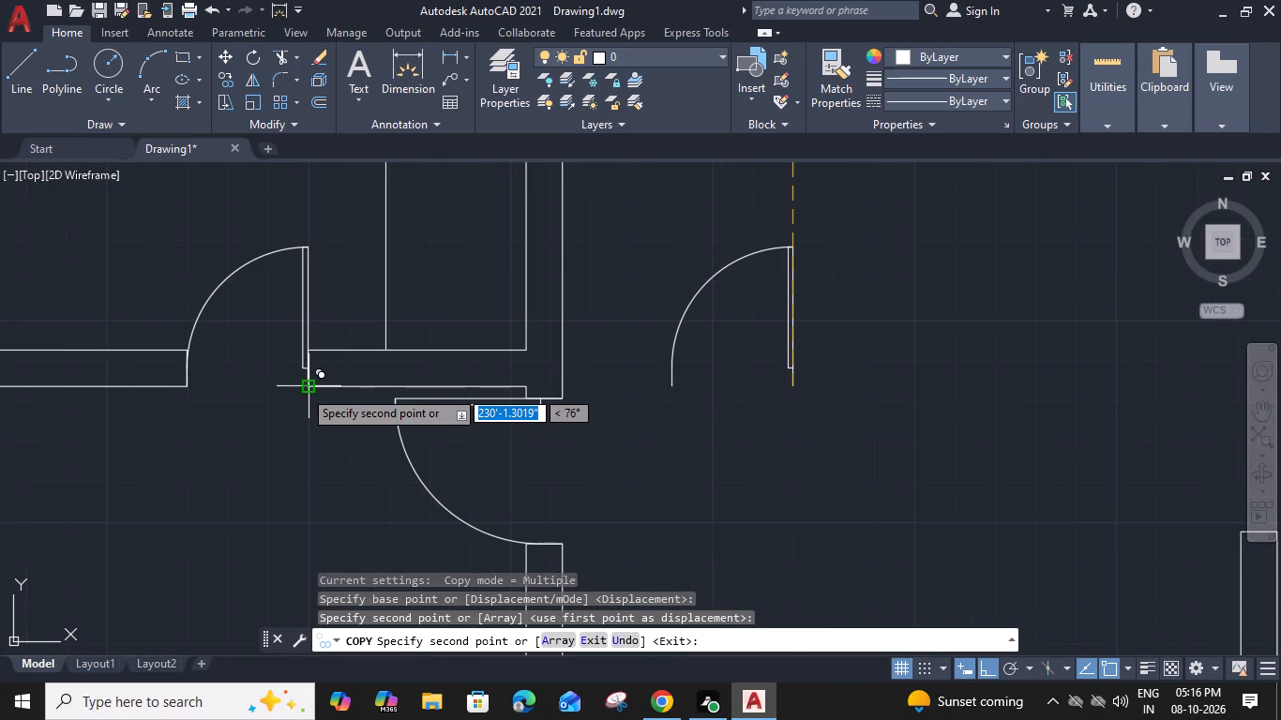
pyautogui.moveTo(529, 411); pyautogui.dragTo(523, 375, button='middle')
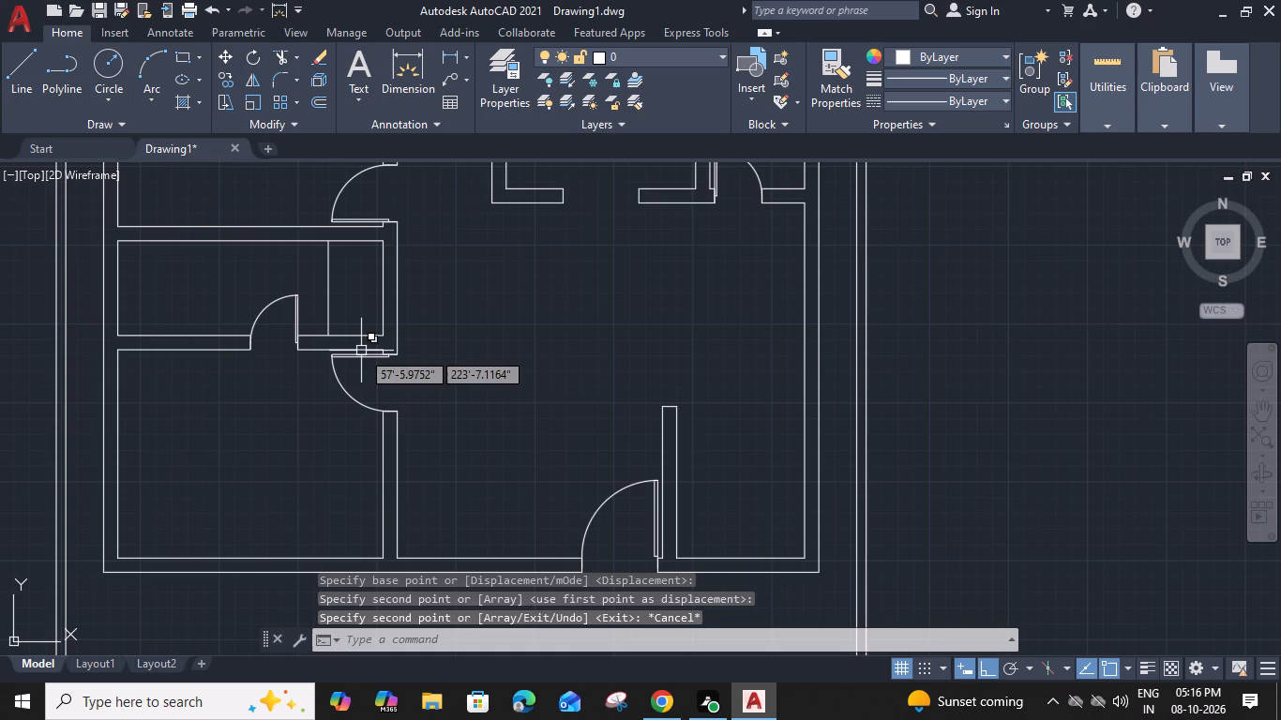
pyautogui.moveTo(575, 421); pyautogui.dragTo(592, 288, button='middle')
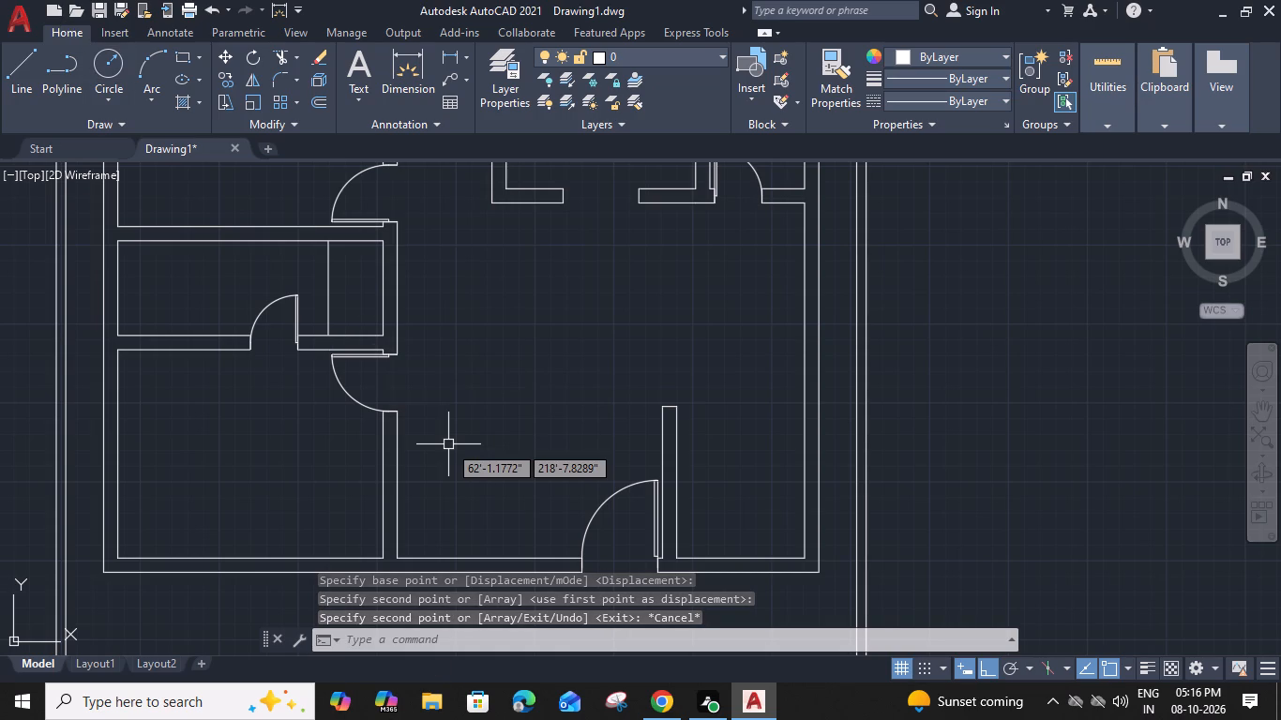
pyautogui.moveTo(592, 288); pyautogui.dragTo(592, 287, button='middle')
pyautogui.moveTo(718, 425); pyautogui.dragTo(714, 427, button='middle')
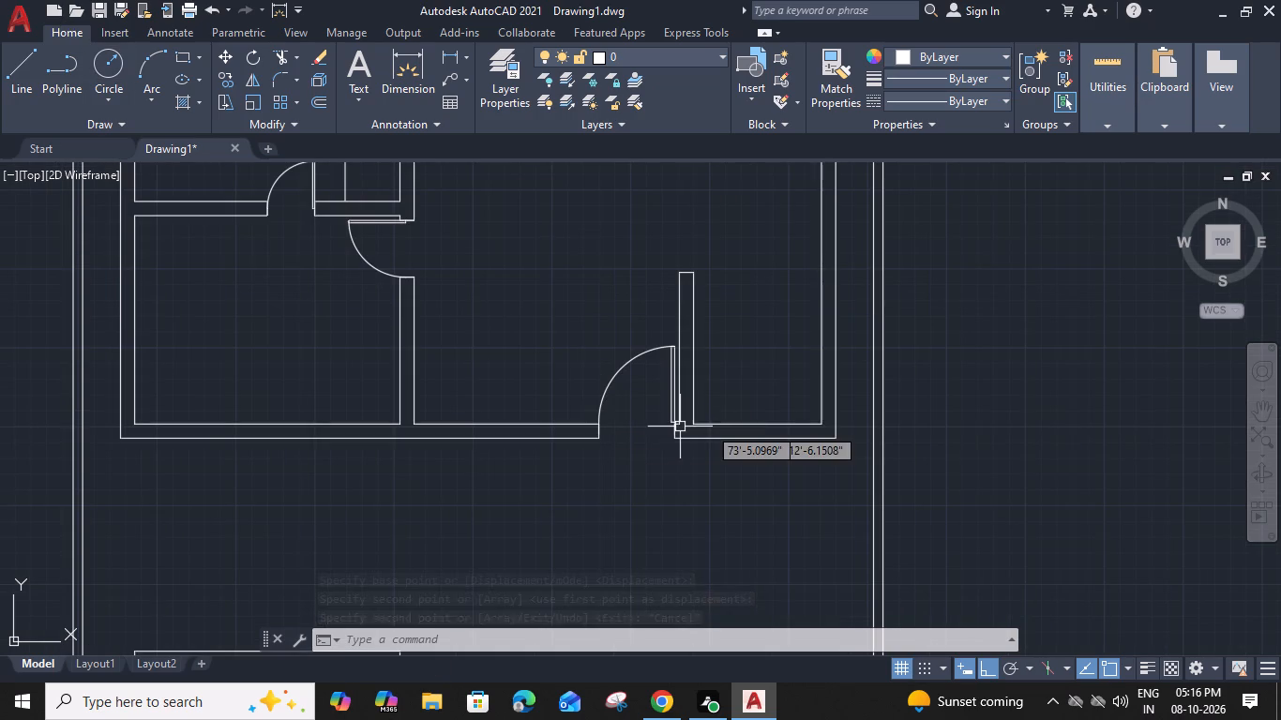
pyautogui.moveTo(714, 427); pyautogui.dragTo(690, 415, button='middle')
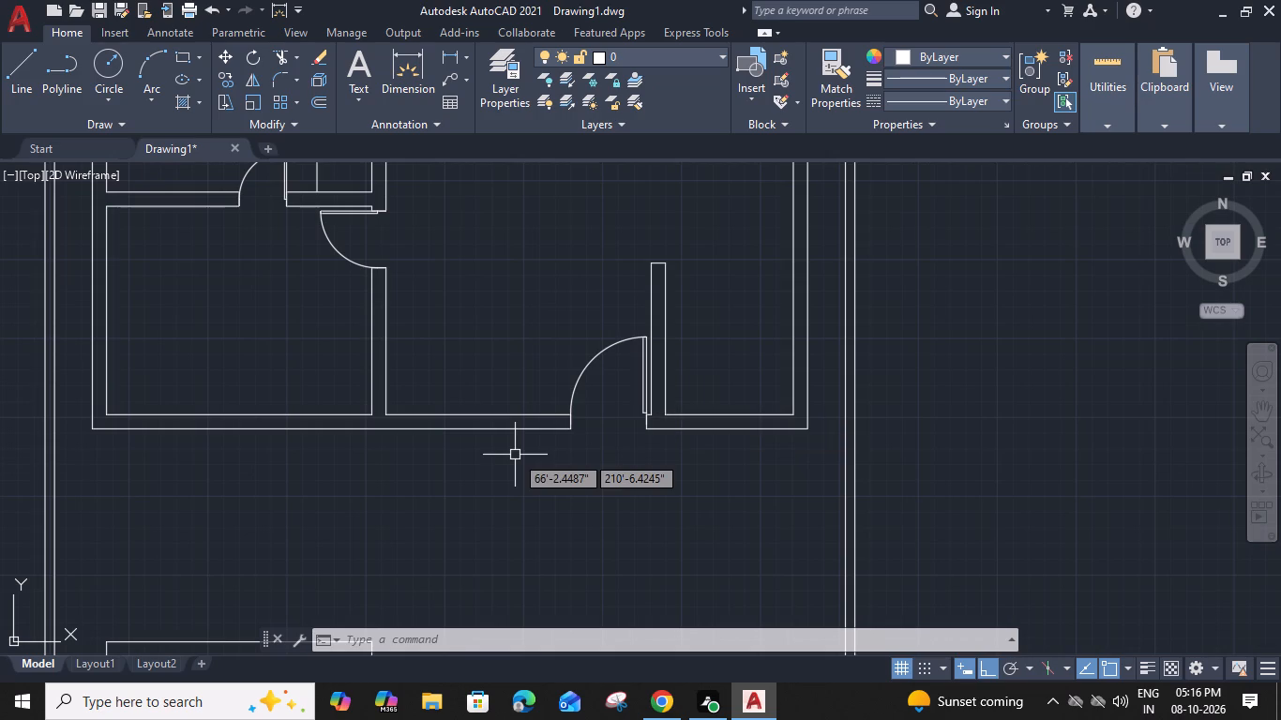
pyautogui.moveTo(515, 438); pyautogui.dragTo(521, 553, button='middle')
pyautogui.scroll(-1, 502, 360)
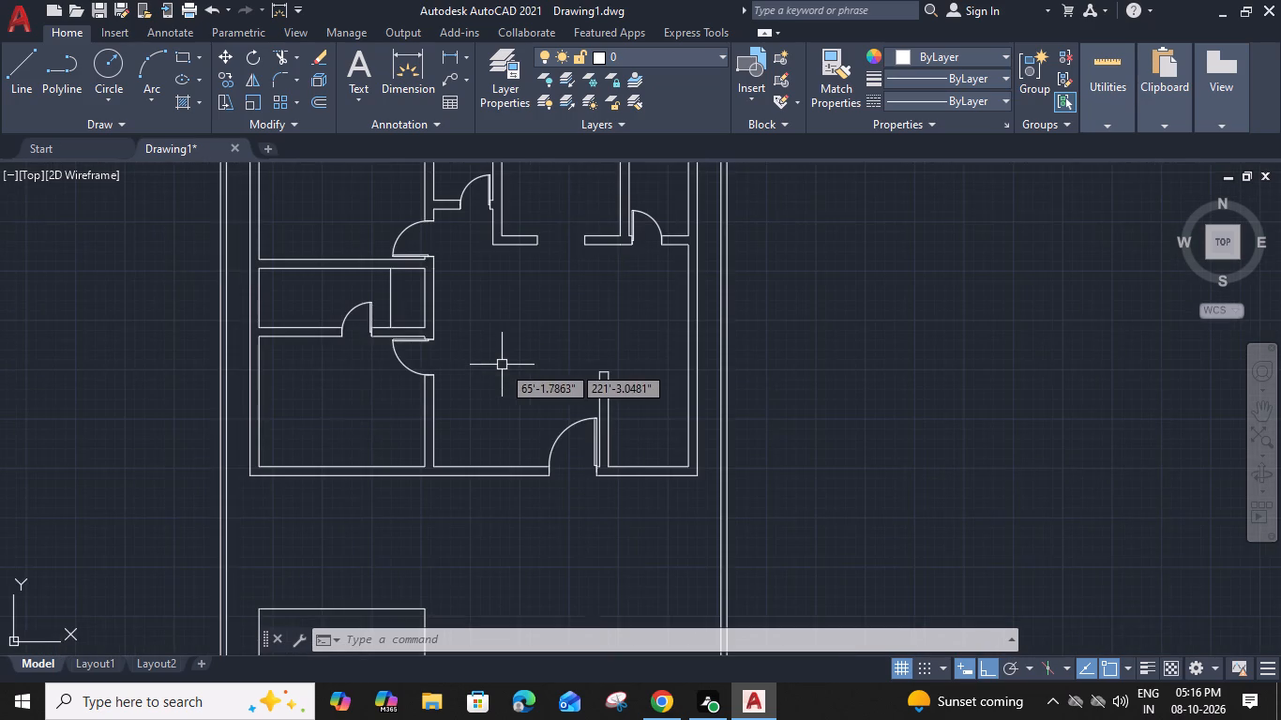
pyautogui.moveTo(503, 365); pyautogui.dragTo(543, 452, button='middle')
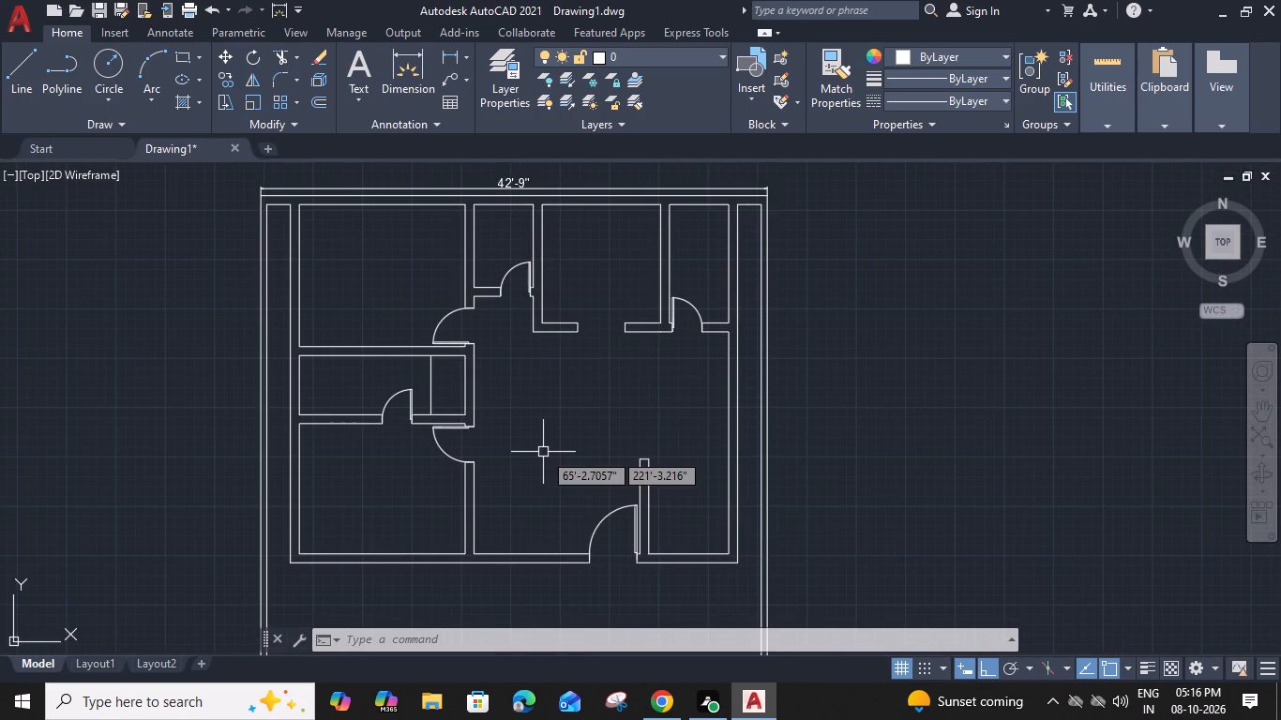
pyautogui.moveTo(546, 443); pyautogui.dragTo(572, 434, button='middle')
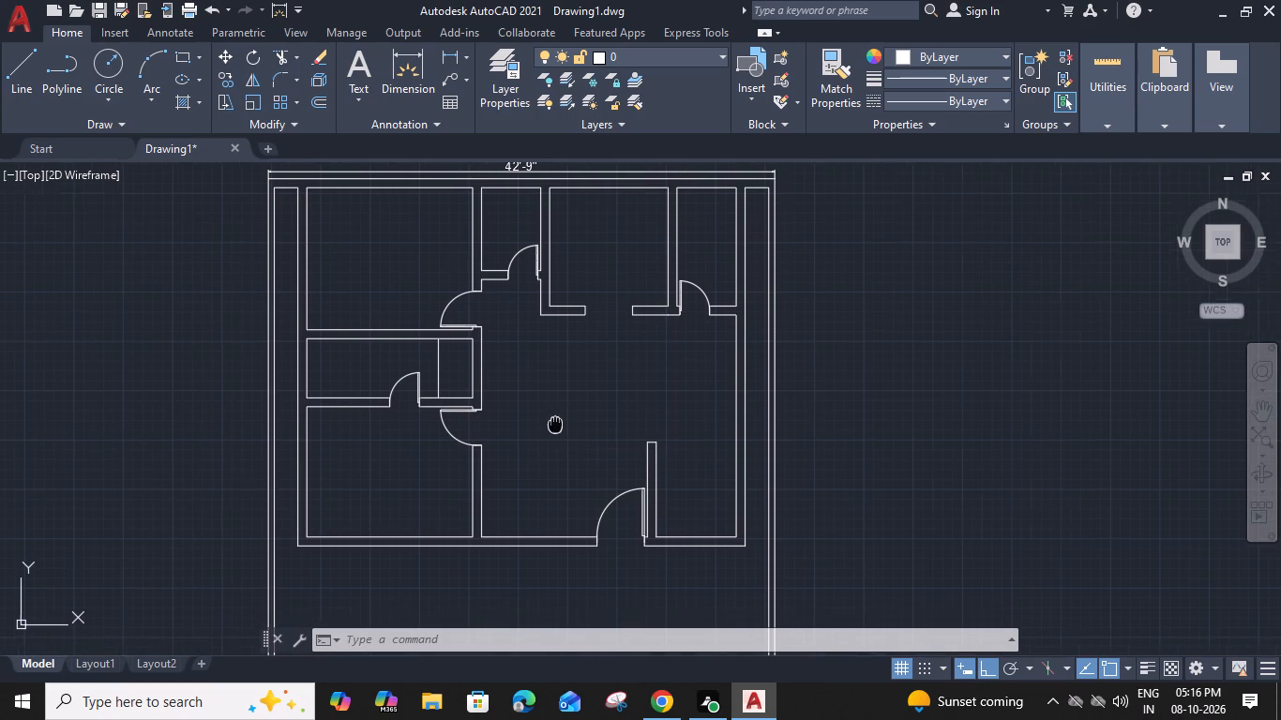
pyautogui.moveTo(572, 434); pyautogui.dragTo(570, 443, button='middle')
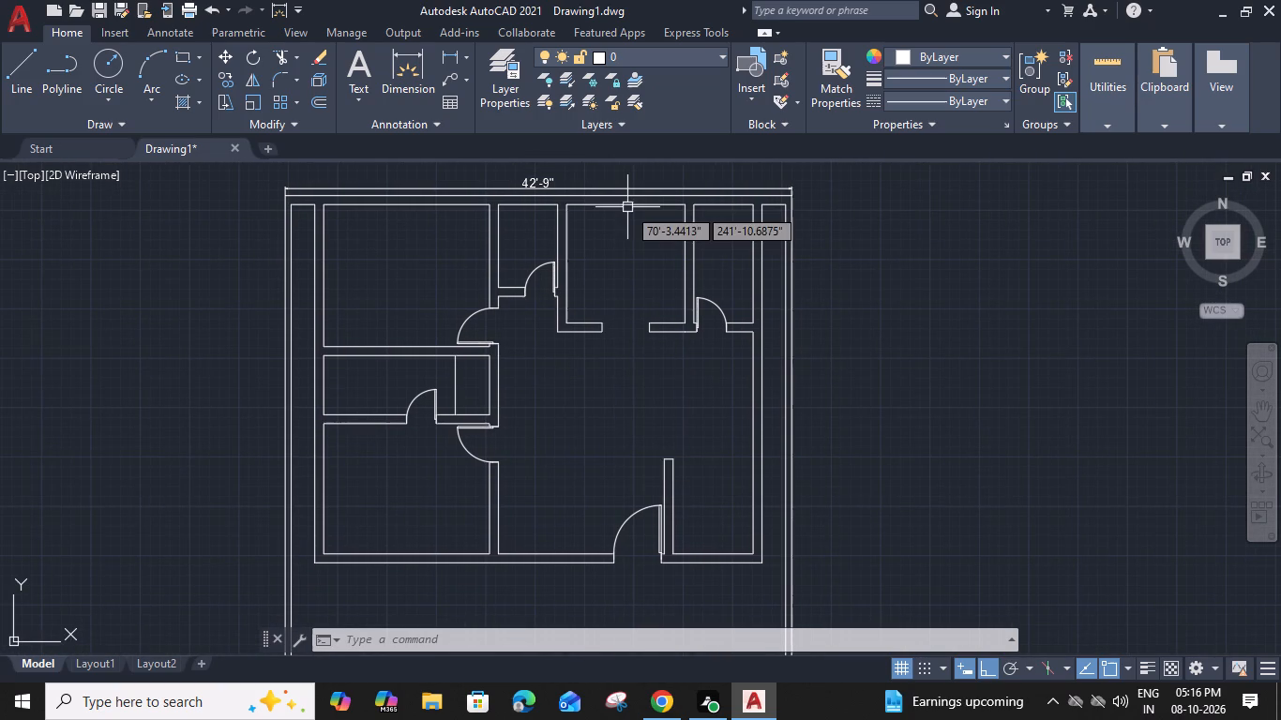
# Offset the north, west and east inner wall lines of the top room with the wide south opening 2' inward.
pyautogui.click(627, 207)
pyautogui.write('o')
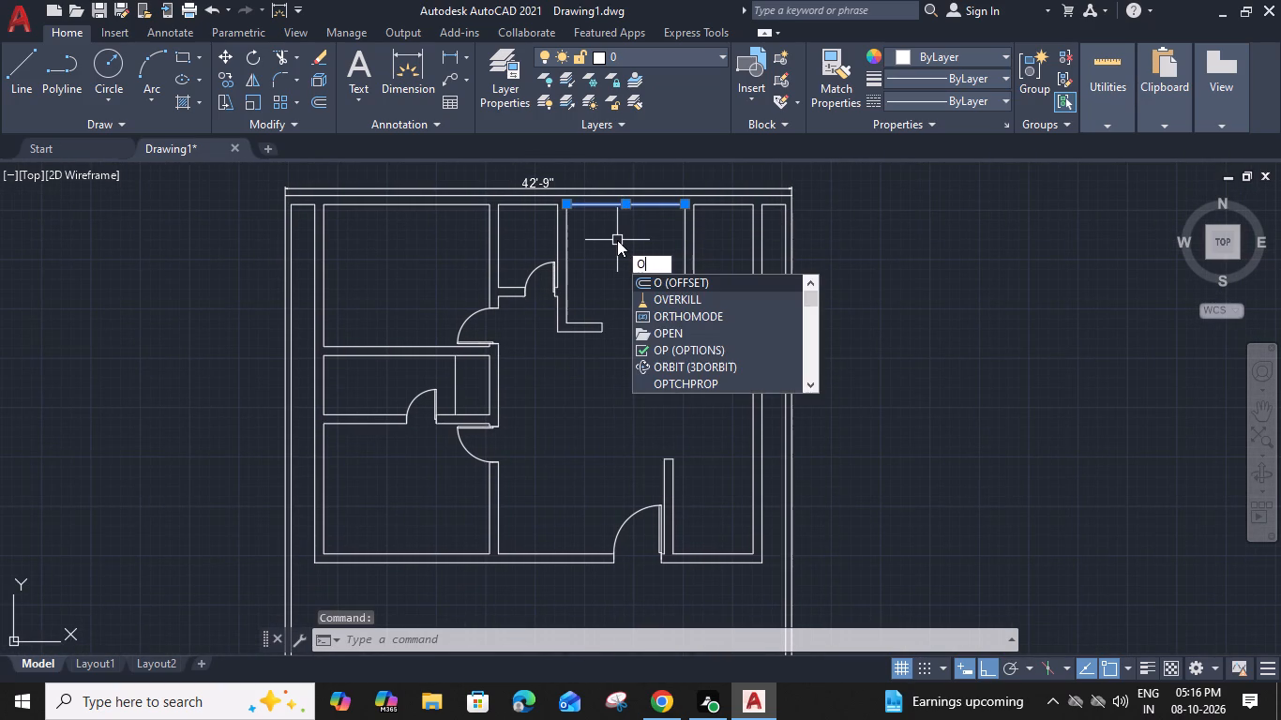
pyautogui.press('space')
pyautogui.press('2')
pyautogui.write("'")
pyautogui.press('space')
pyautogui.click(616, 246)
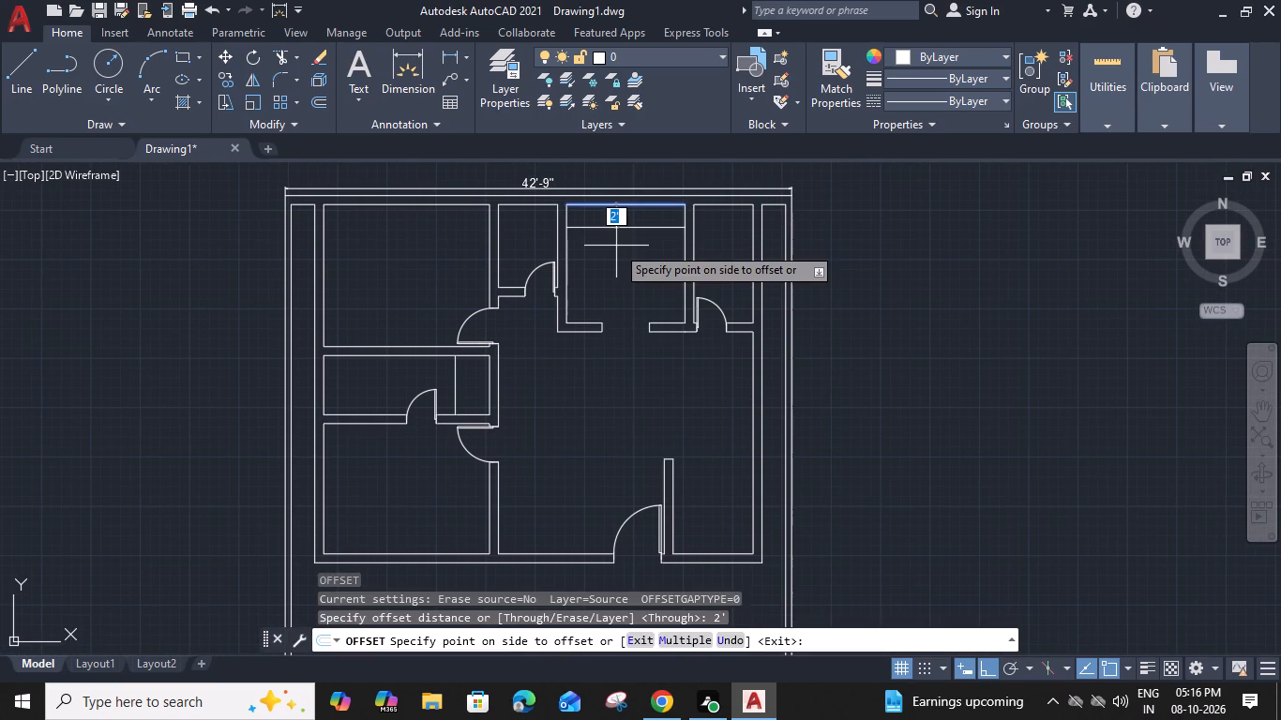
pyautogui.click(569, 260)
pyautogui.click(605, 272)
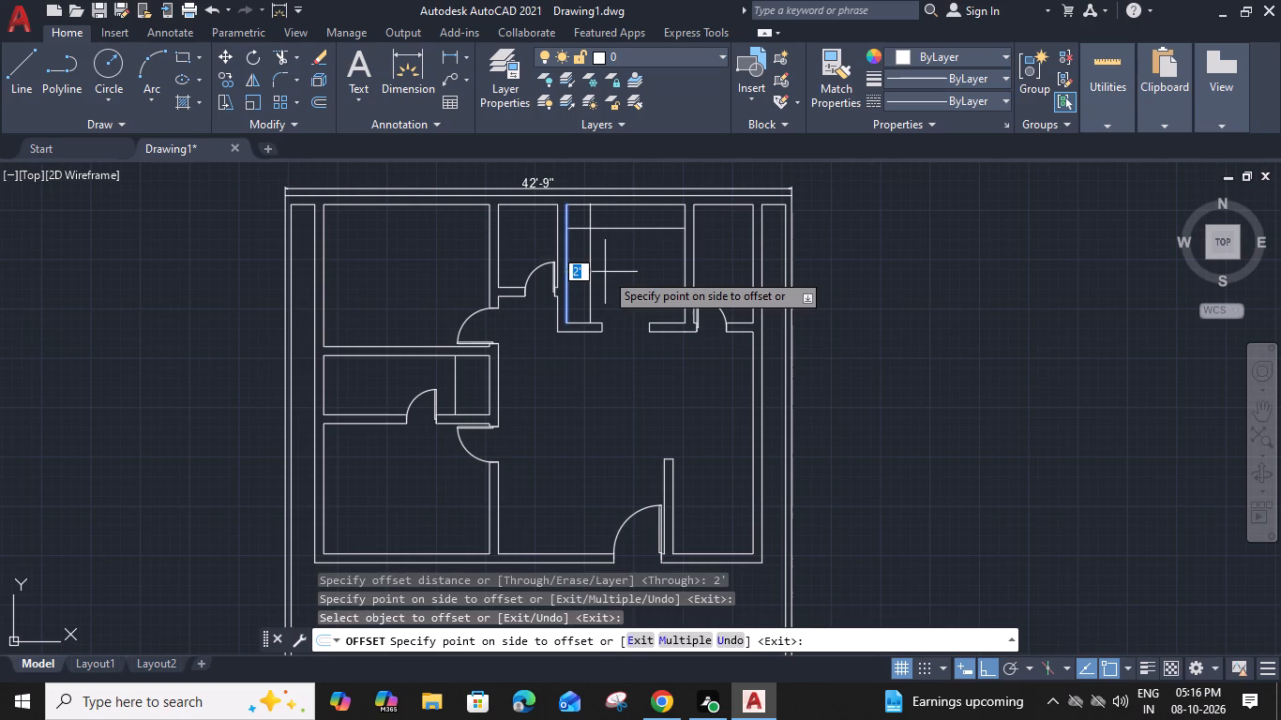
pyautogui.click(682, 256)
pyautogui.click(649, 257)
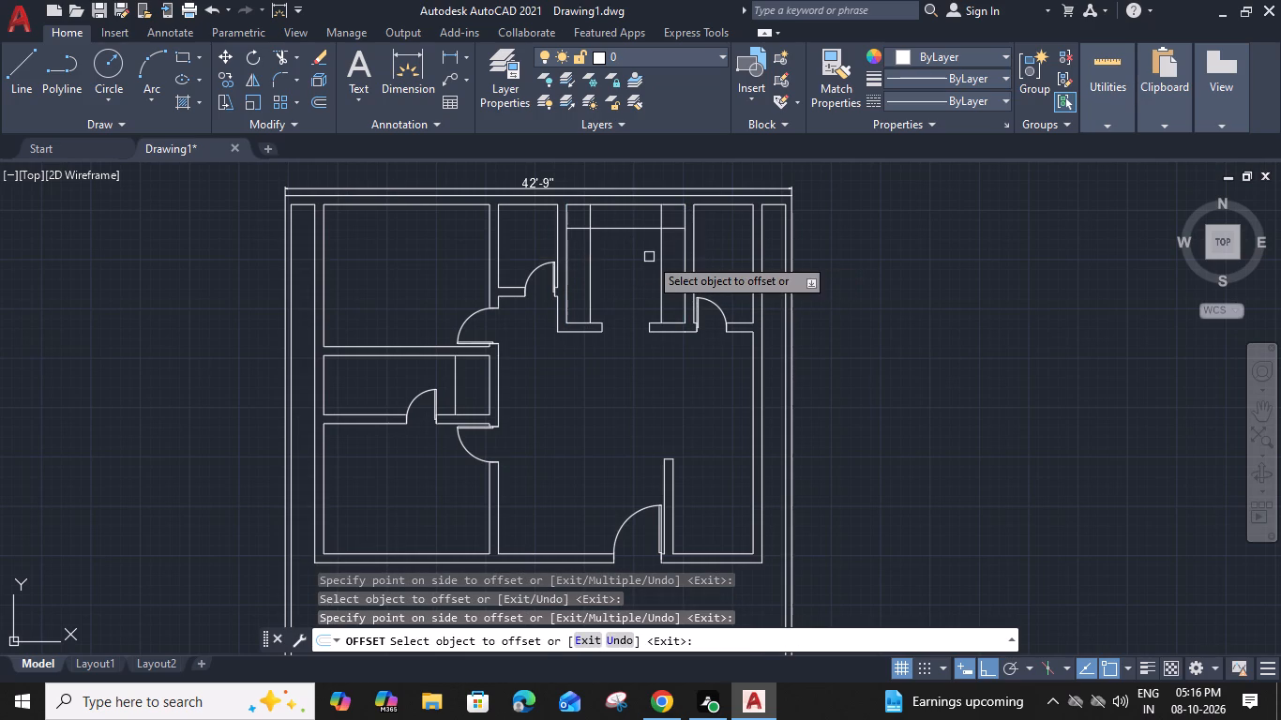
pyautogui.press('Escape')
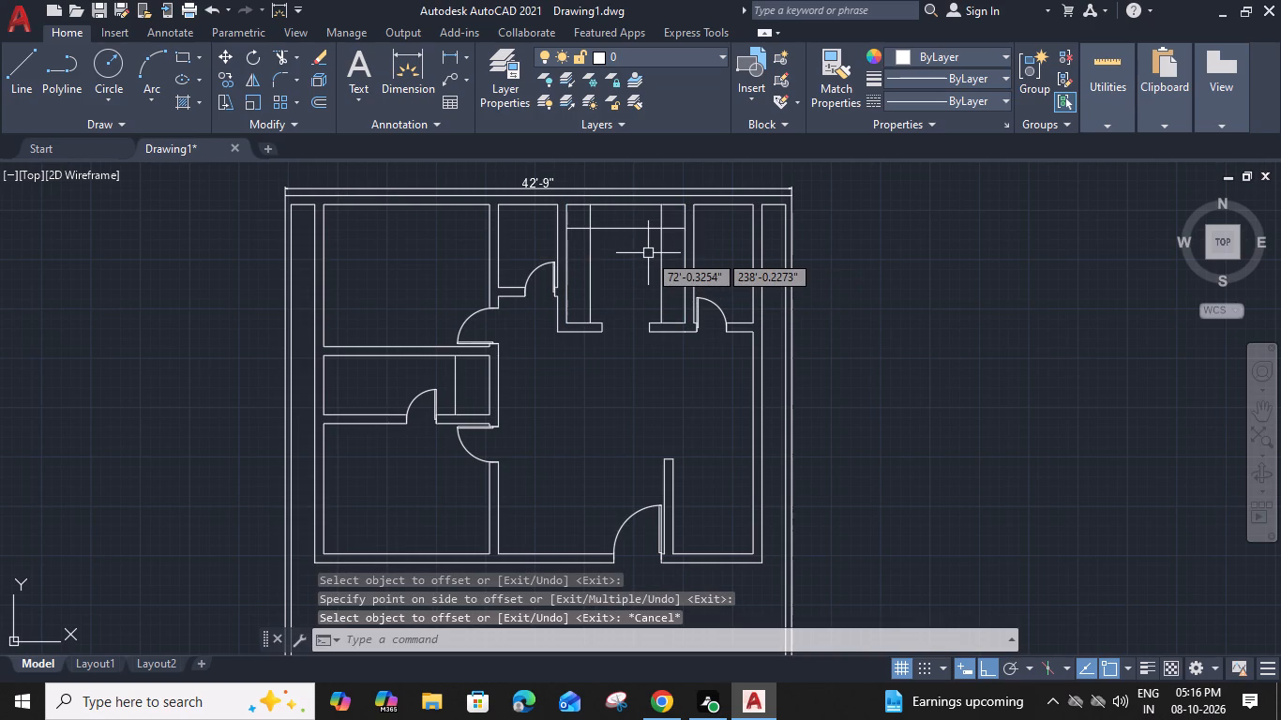
# Trim the overlapping offset line ends at both upper corners to leave a U-shaped counter outline in that room.
pyautogui.write('tr')
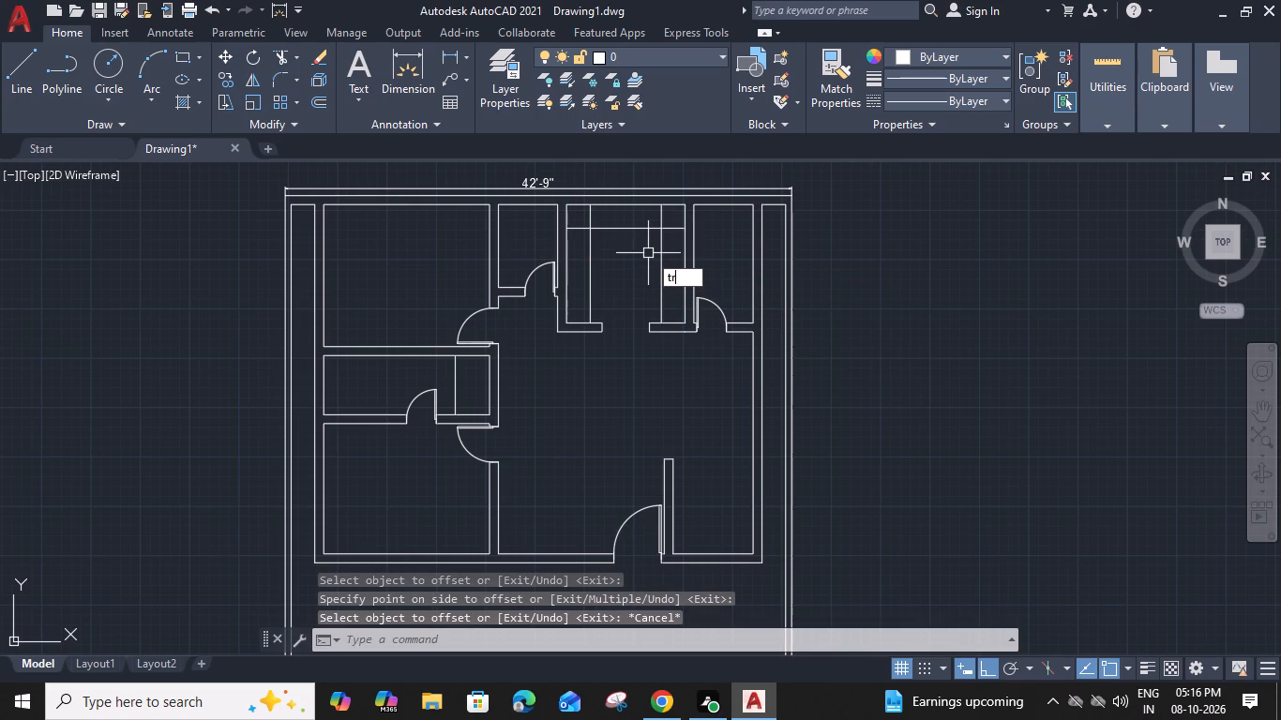
pyautogui.press('space')
pyautogui.scroll(2, 661, 217)
pyautogui.click(661, 217)
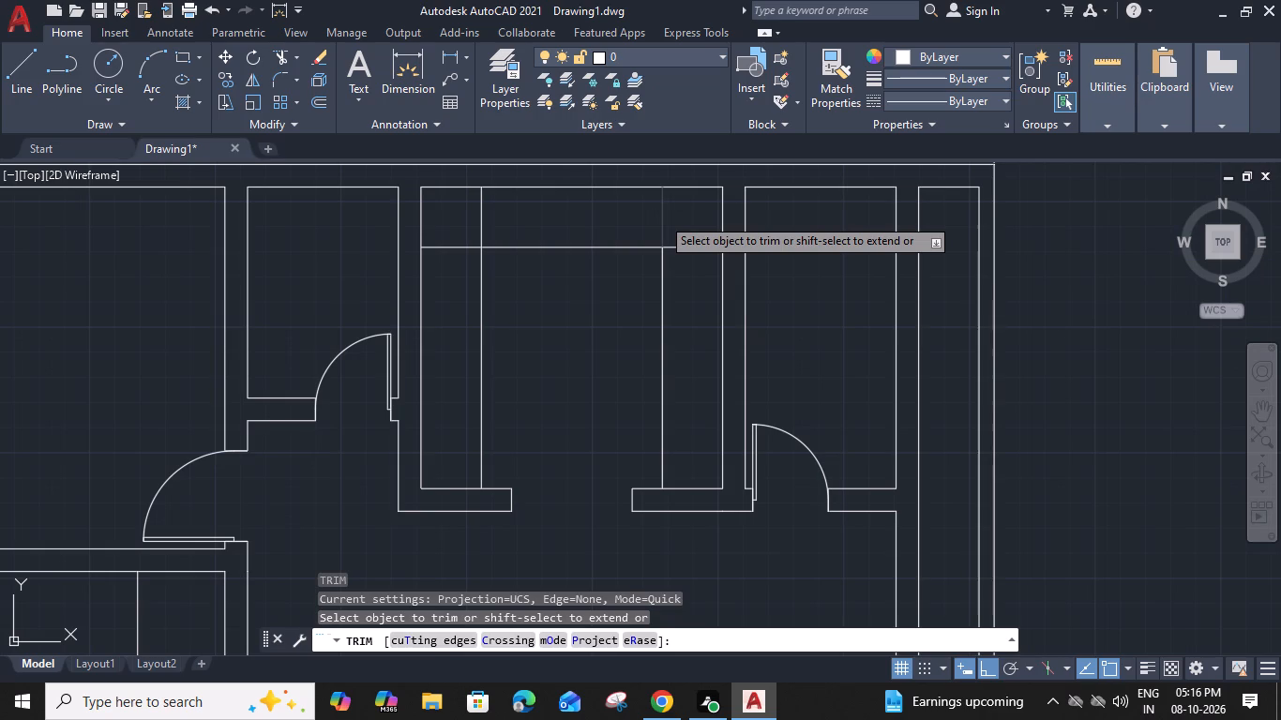
pyautogui.click(684, 243)
pyautogui.click(528, 208)
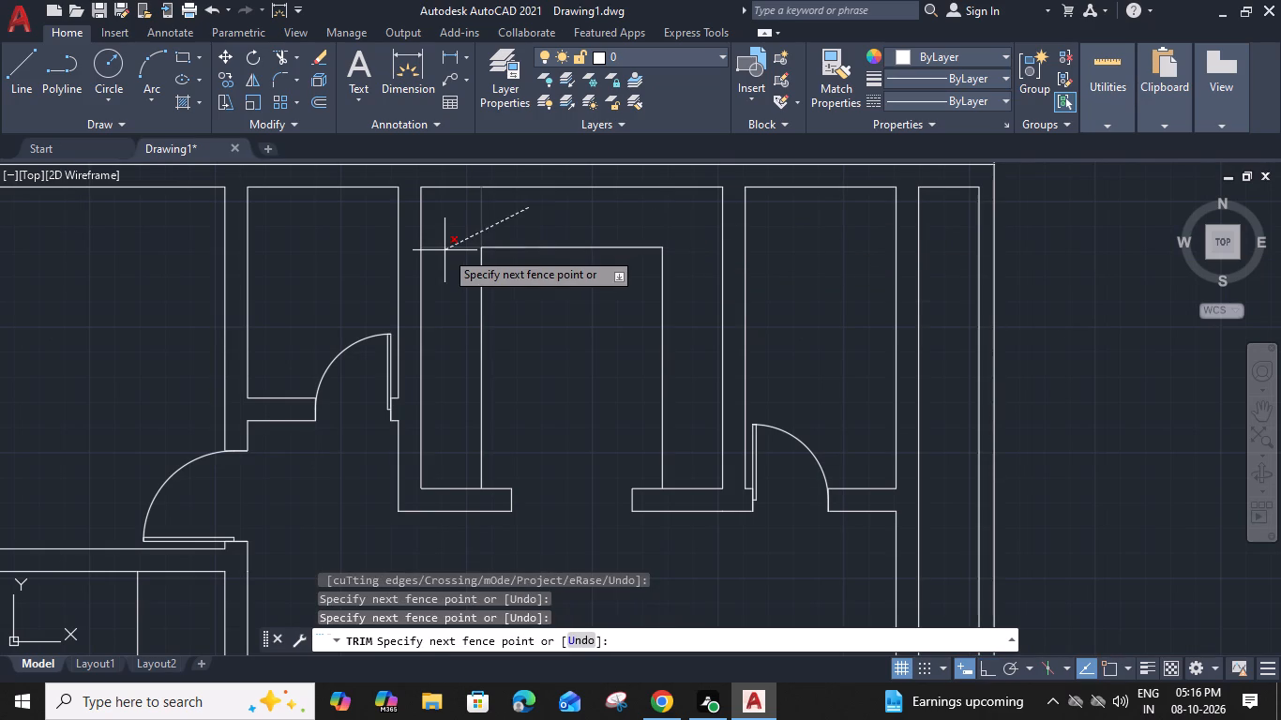
pyautogui.click(445, 251)
pyautogui.press('Escape')
# Offset the west, north and east front lines of the counter outline 2" toward the room's interior.
pyautogui.click(479, 301)
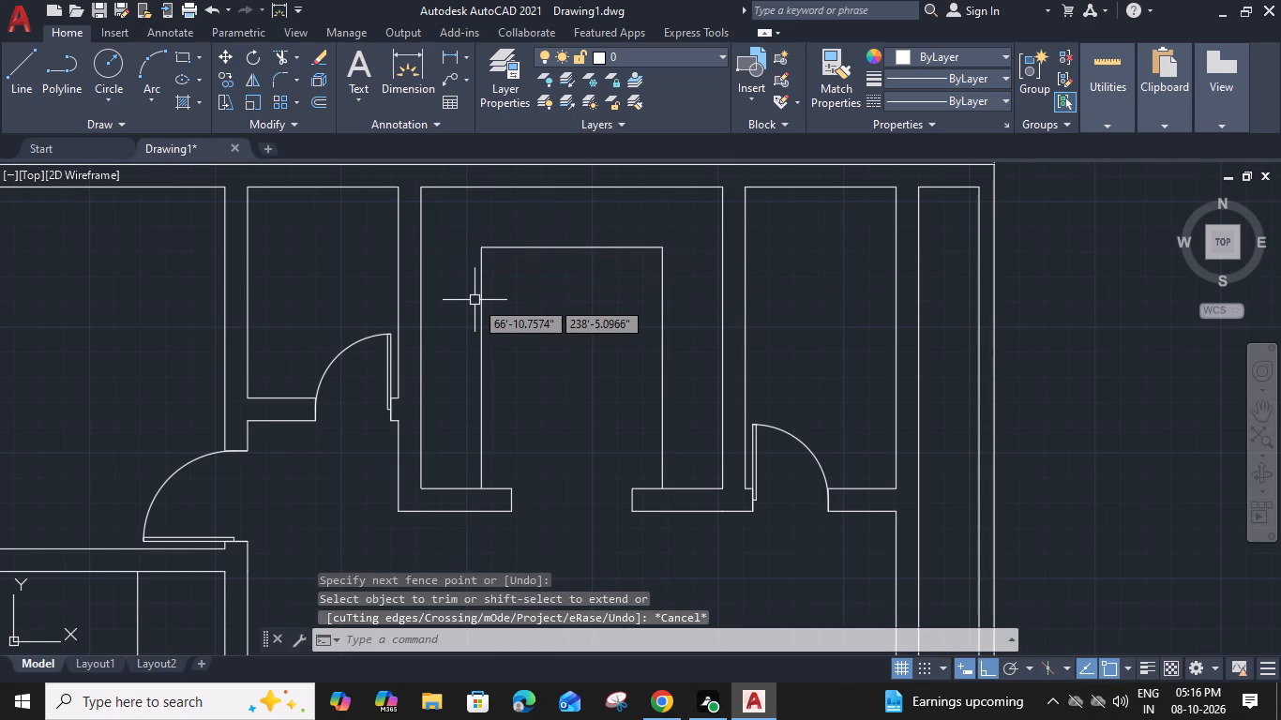
pyautogui.write('o 2"')
pyautogui.press('Return')
pyautogui.click(528, 320)
pyautogui.moveTo(545, 247); pyautogui.dragTo(541, 258)
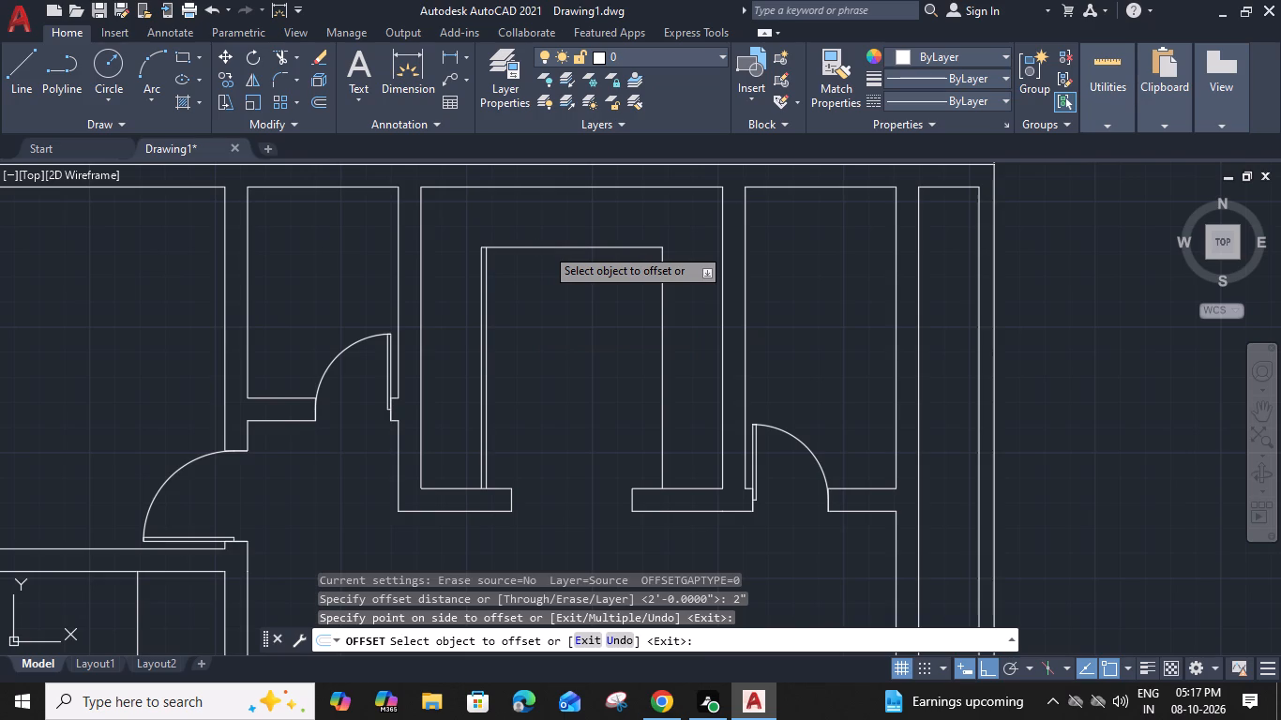
pyautogui.click(527, 318)
pyautogui.click(664, 315)
pyautogui.click(625, 315)
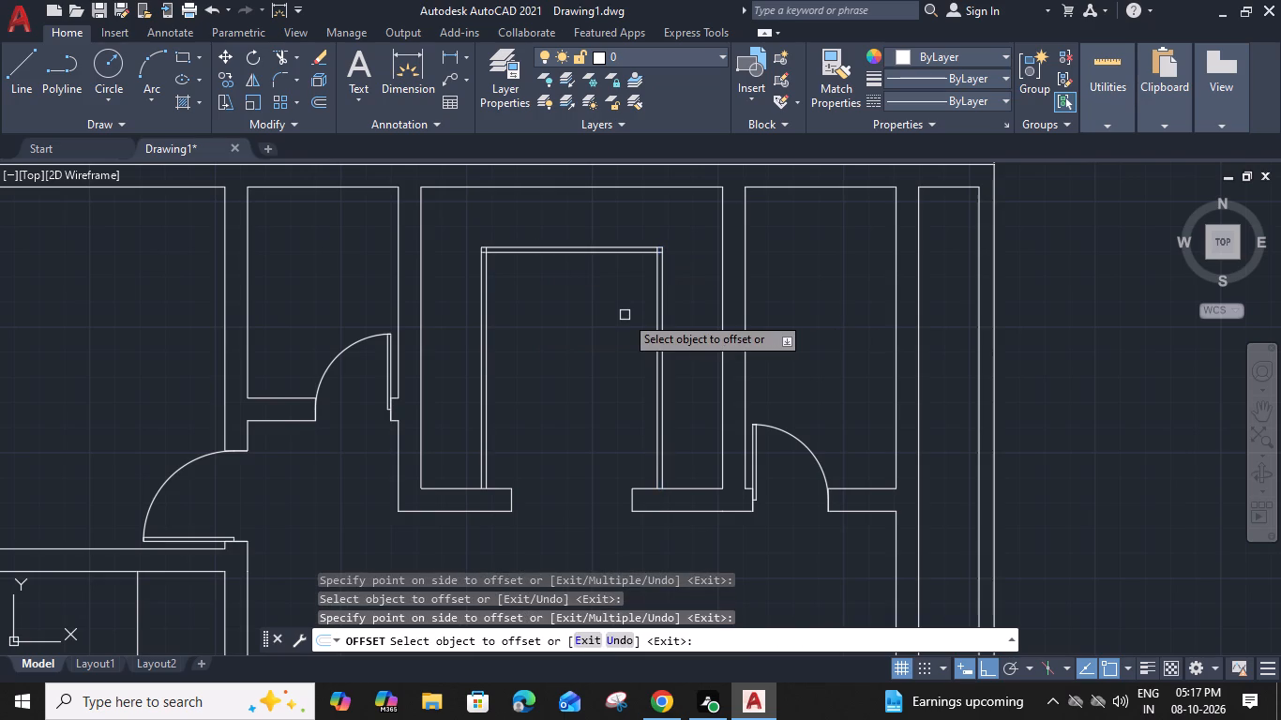
pyautogui.press('Escape')
# Draw a horizontal line about 2'-2" long across the counter's west leg, from the west wall to its inner edging line.
pyautogui.write('l')
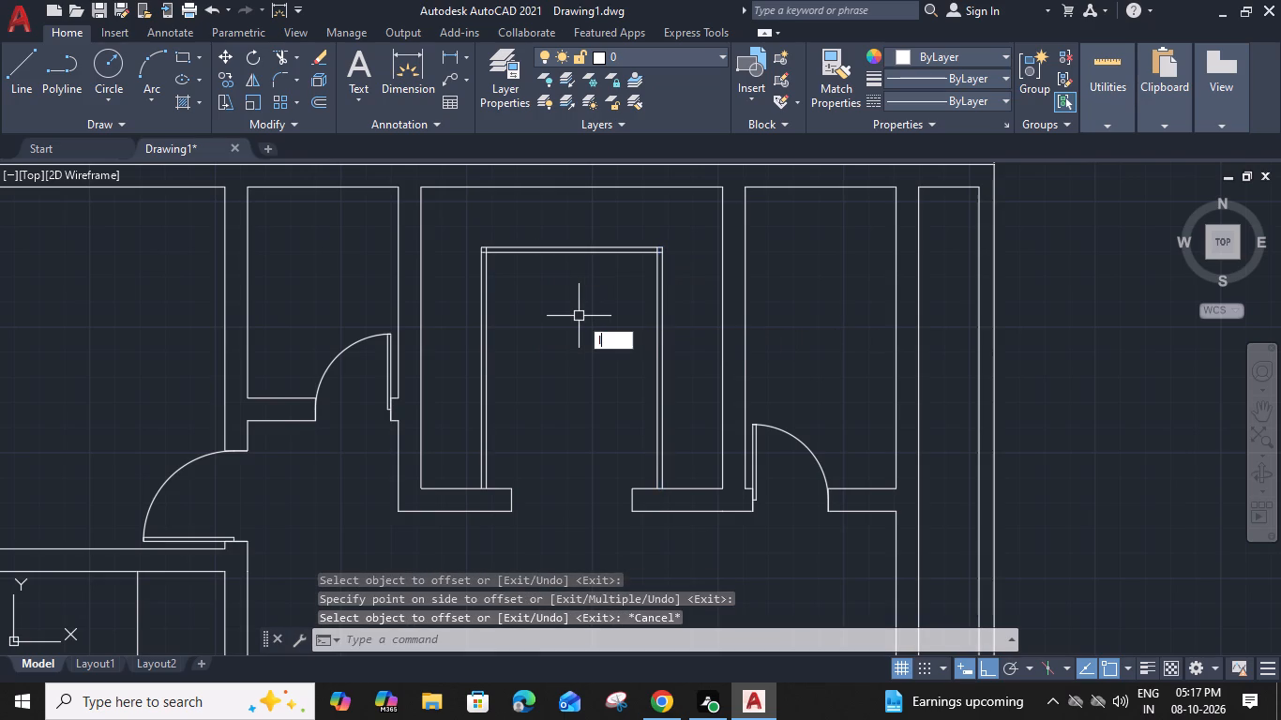
pyautogui.press('space')
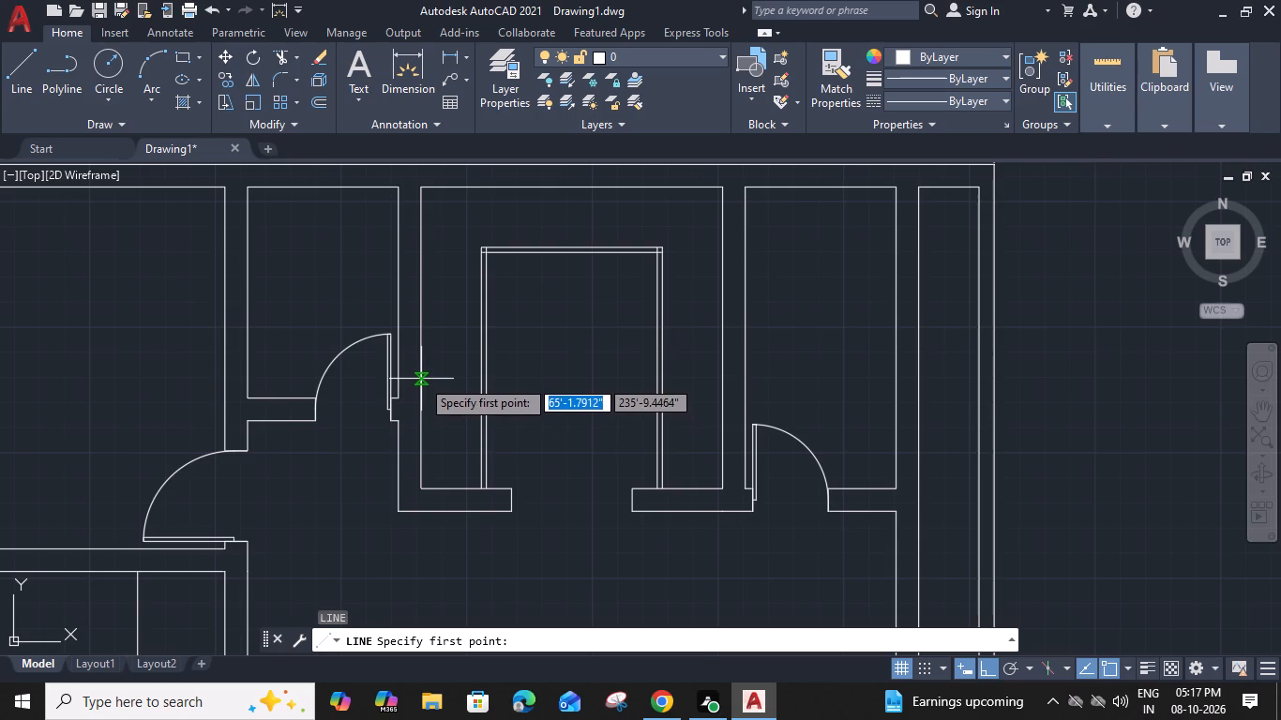
pyautogui.click(421, 379)
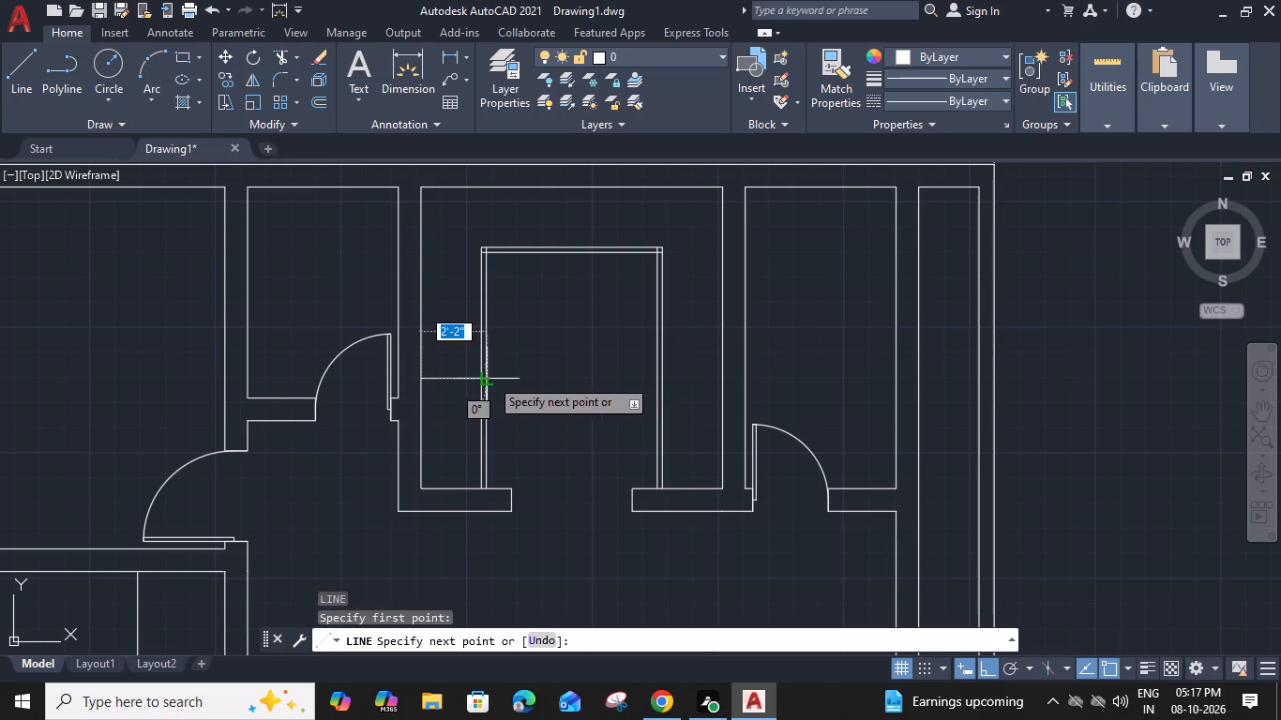
pyautogui.click(490, 378)
pyautogui.press('Escape')
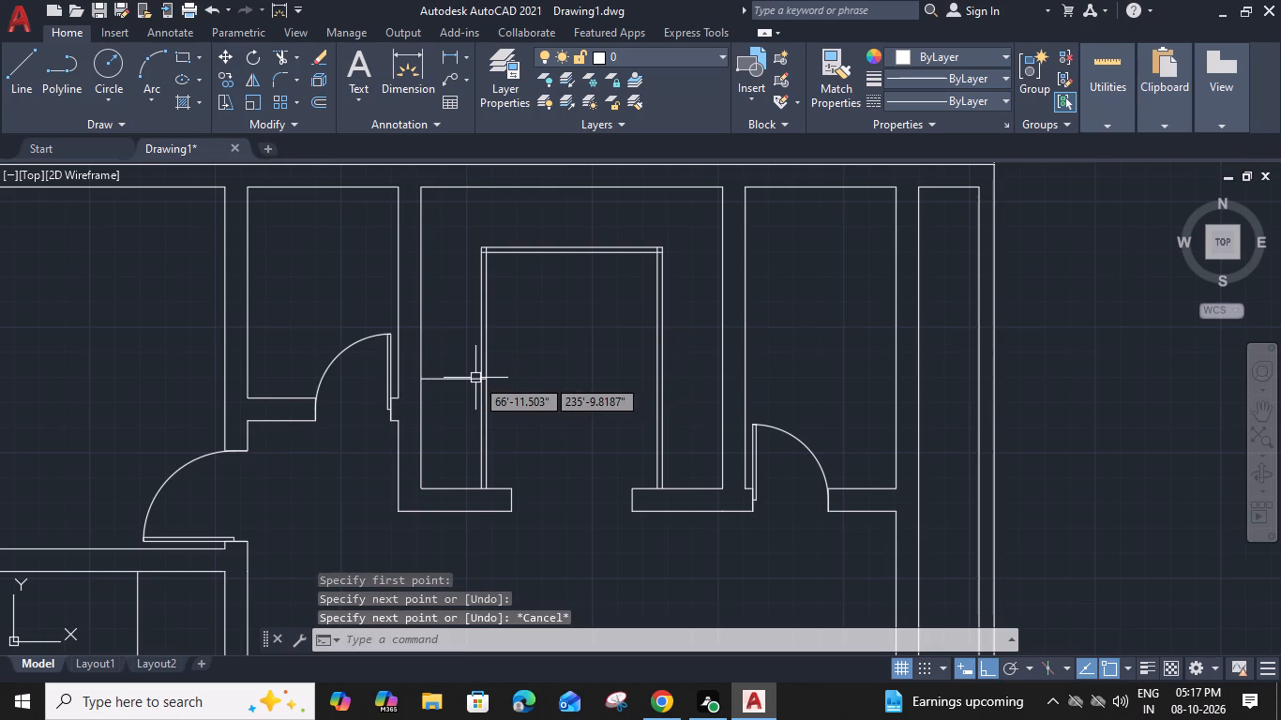
# Offset the line crossing the west counter leg 2" southward.
pyautogui.scroll(1, 459, 378)
pyautogui.click(460, 378)
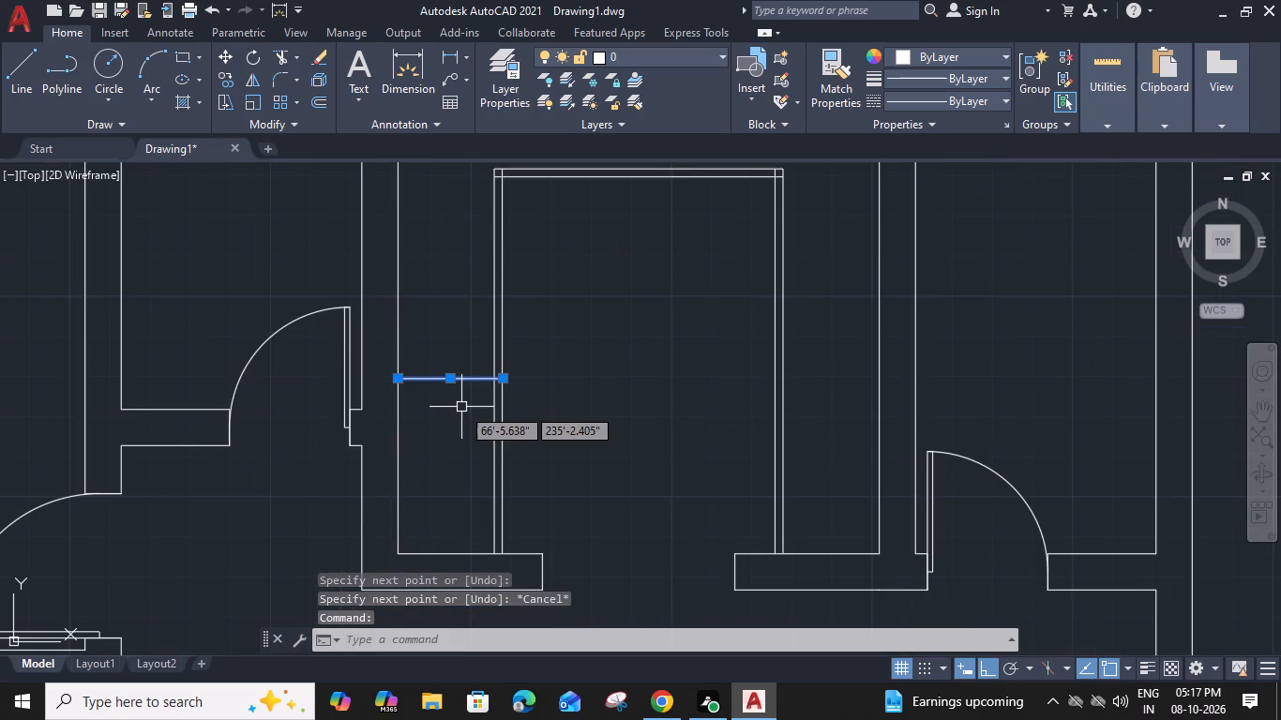
pyautogui.press('o')
pyautogui.press('space')
pyautogui.press('2')
pyautogui.hotkey('shift', '"')
pyautogui.press('Return')
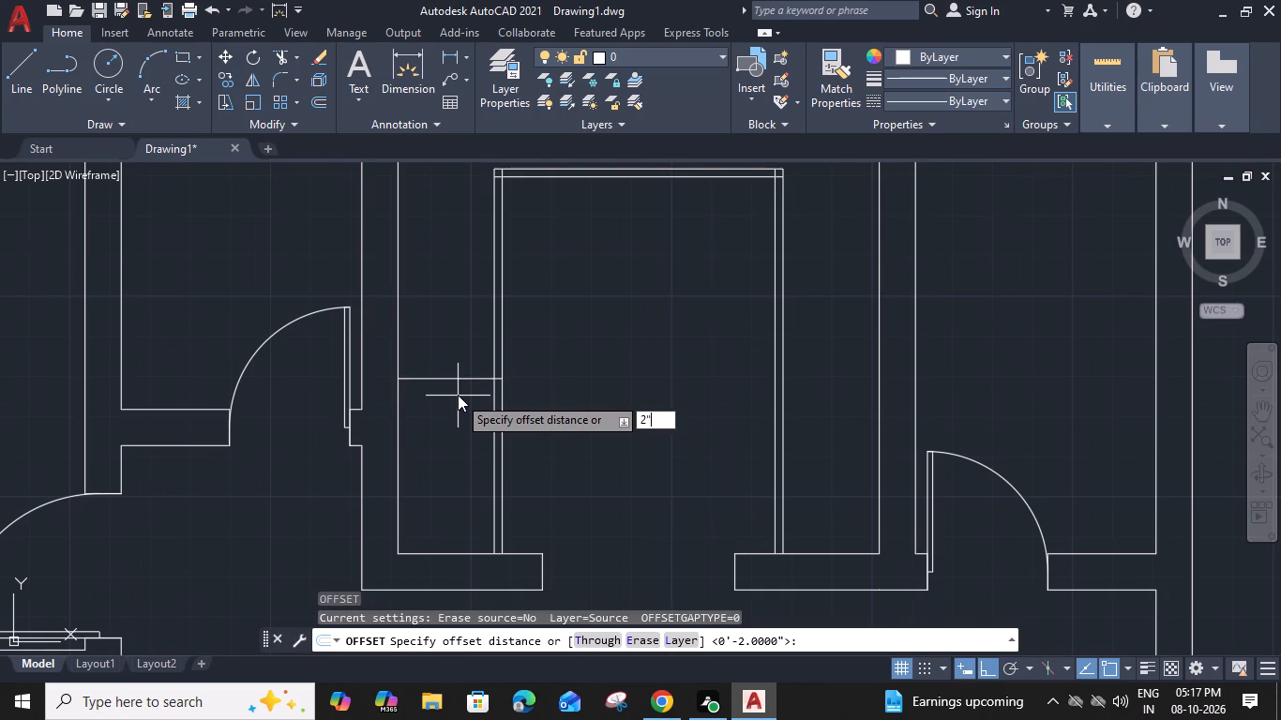
pyautogui.click(458, 396)
pyautogui.press('Escape')
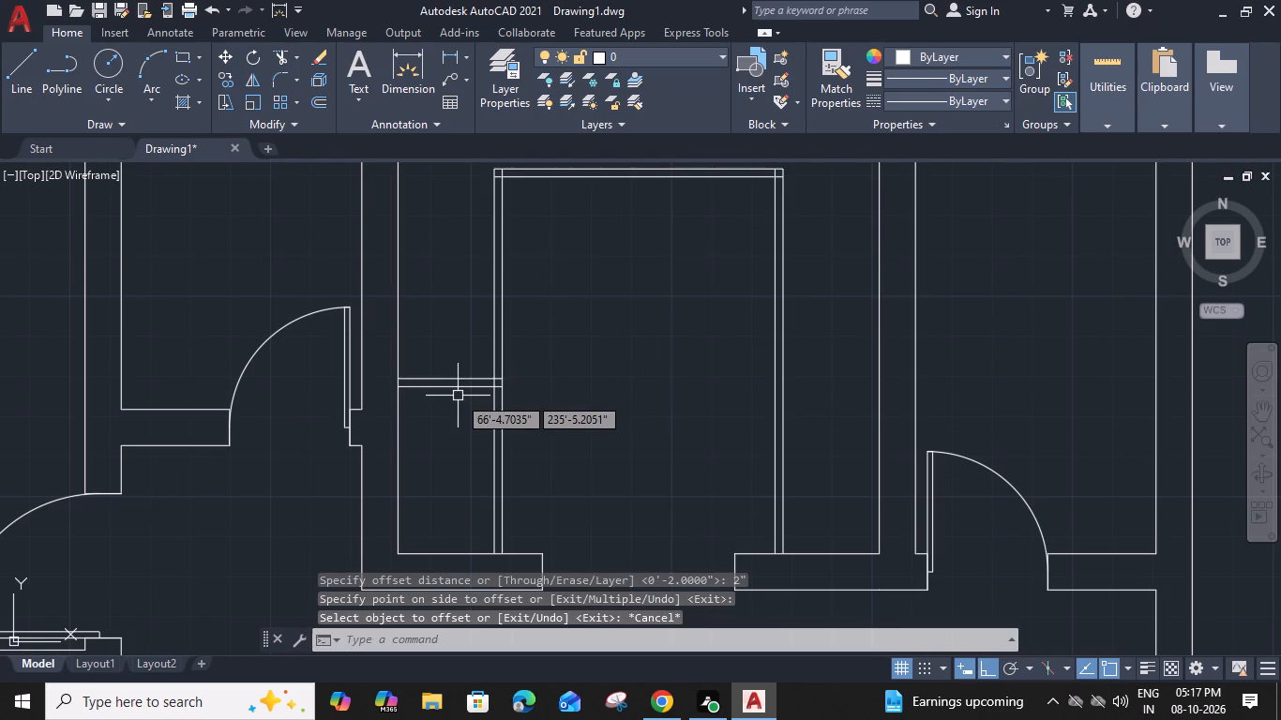
# Trim the west leg's counter lines below the new end lines and clear the overlapping ends at that corner.
pyautogui.write('tr')
pyautogui.press('space')
pyautogui.click(495, 401)
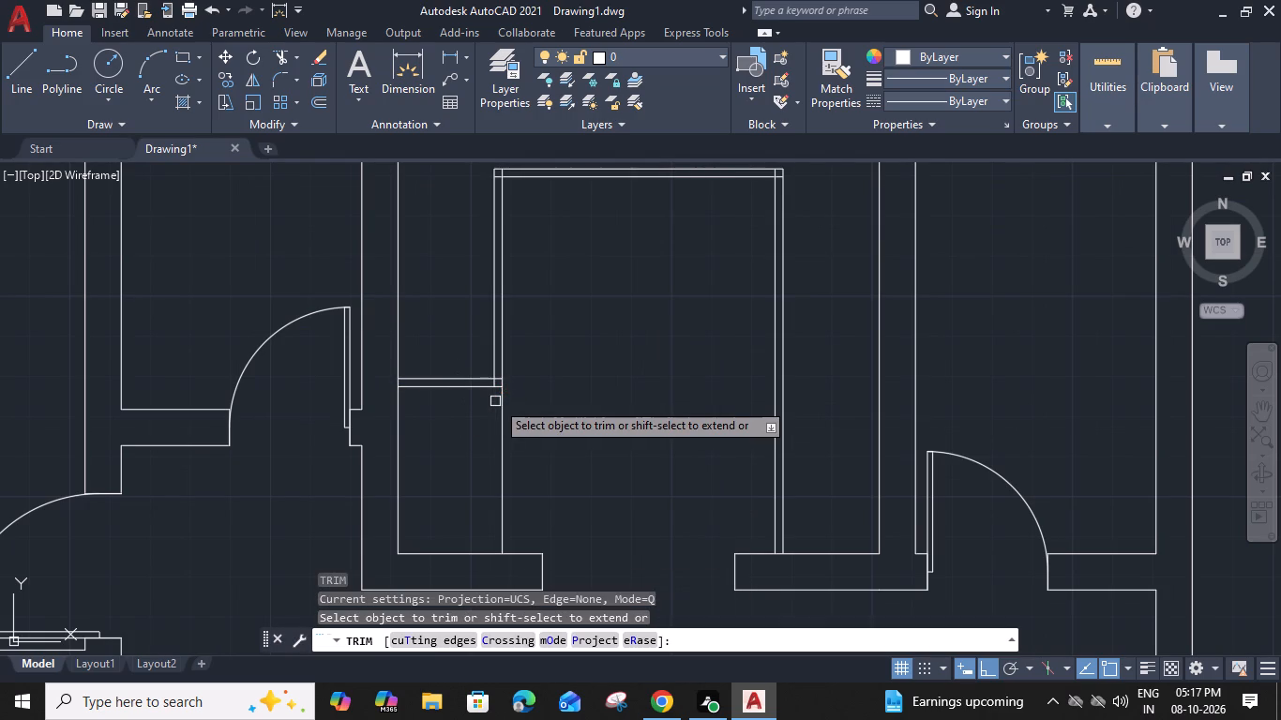
pyautogui.click(505, 403)
pyautogui.scroll(3, 497, 380)
pyautogui.click(497, 372)
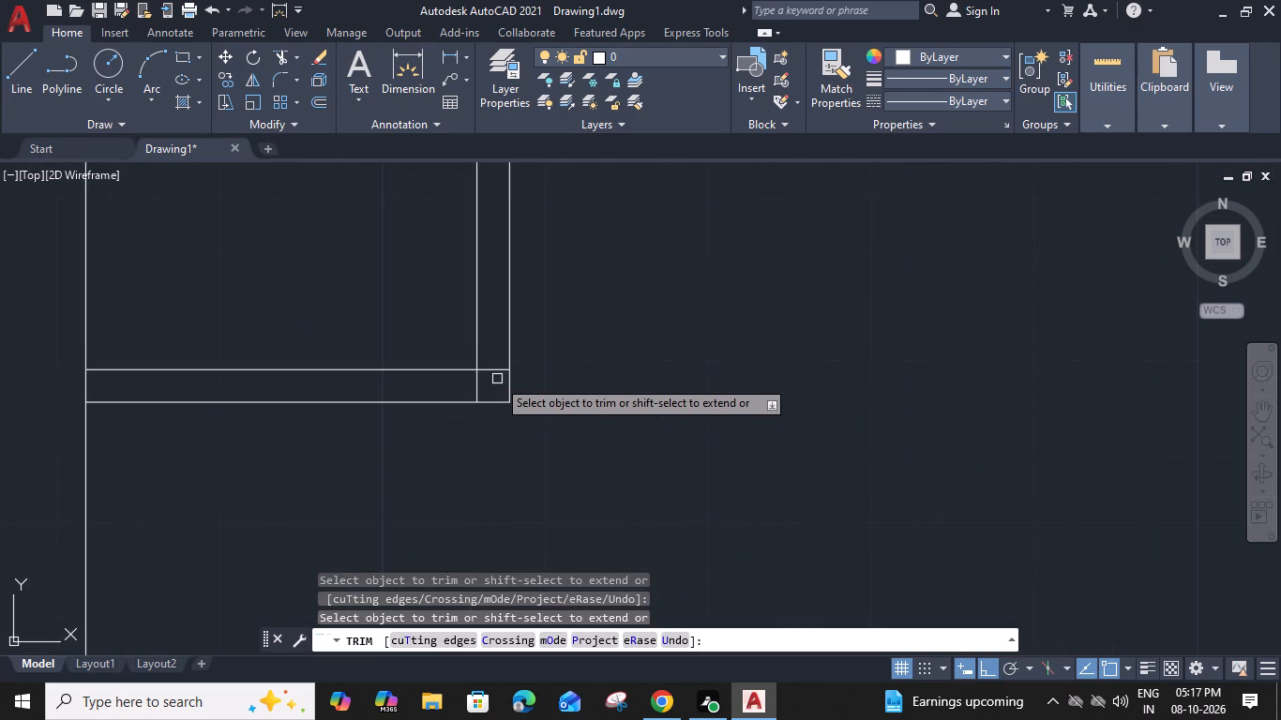
pyautogui.click(477, 380)
pyautogui.scroll(-2, 477, 380)
# Trim the overlapping ends of the inner edging lines at the counter's northwest and northeast corners.
pyautogui.moveTo(558, 254); pyautogui.dragTo(505, 208, button='middle')
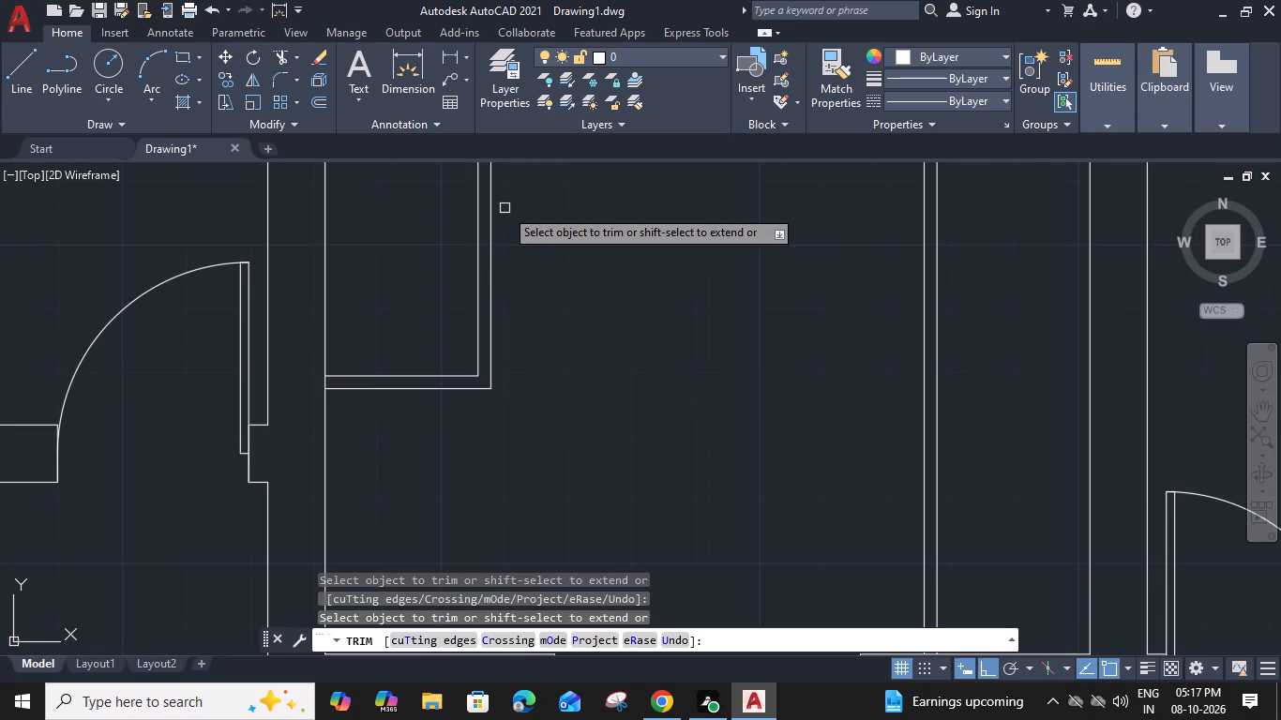
pyautogui.moveTo(505, 208); pyautogui.dragTo(465, 487, button='middle')
pyautogui.scroll(2, 413, 274)
pyautogui.click(370, 289)
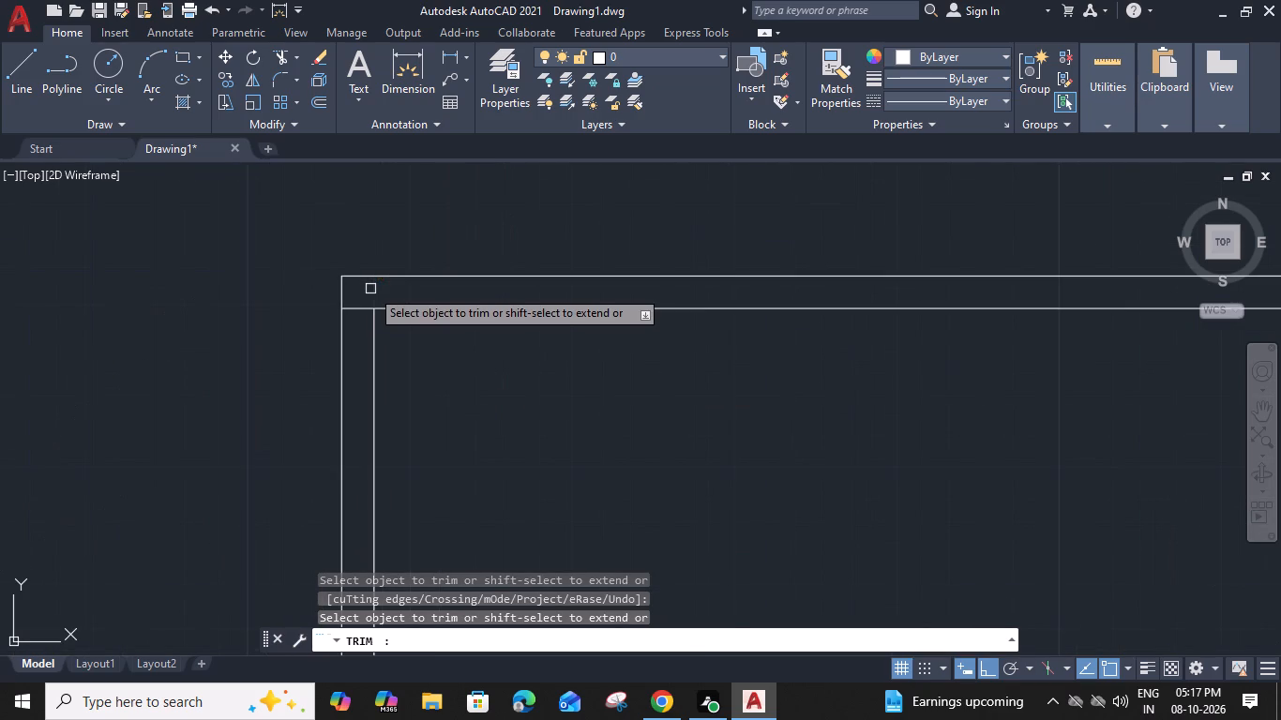
pyautogui.click(362, 308)
pyautogui.scroll(-3, 362, 308)
pyautogui.scroll(3, 640, 318)
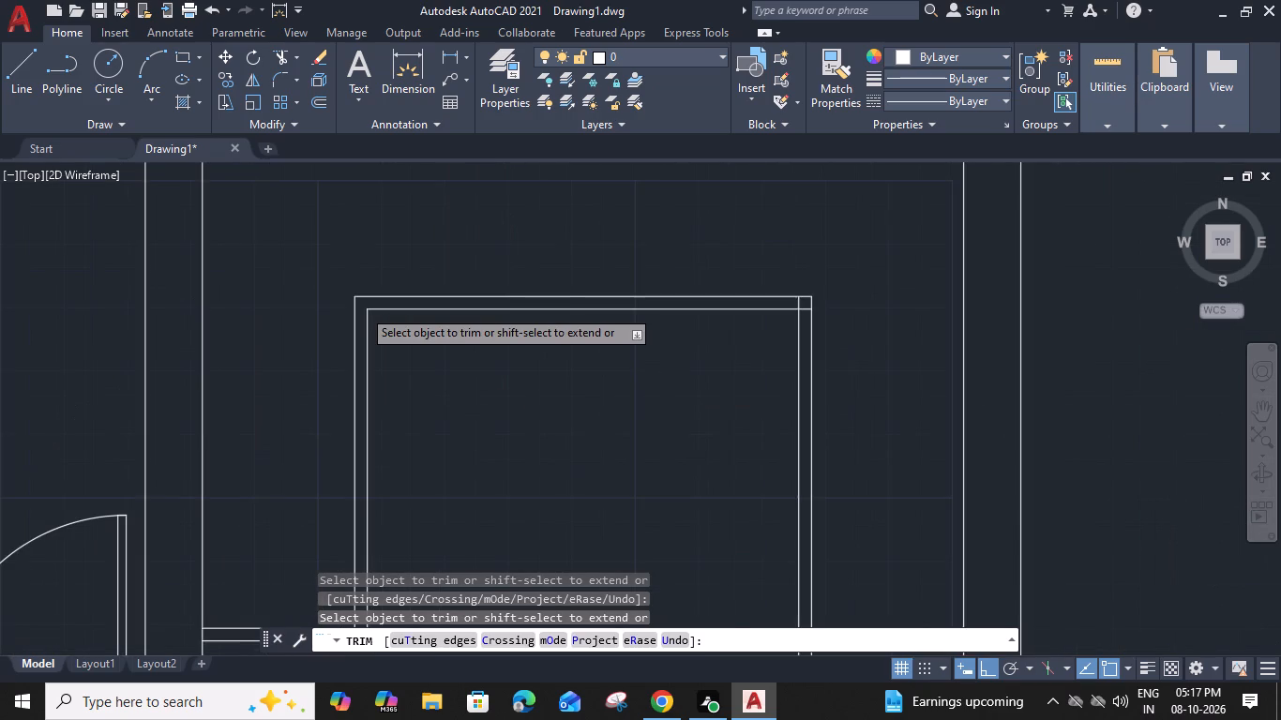
pyautogui.click(639, 286)
pyautogui.click(624, 269)
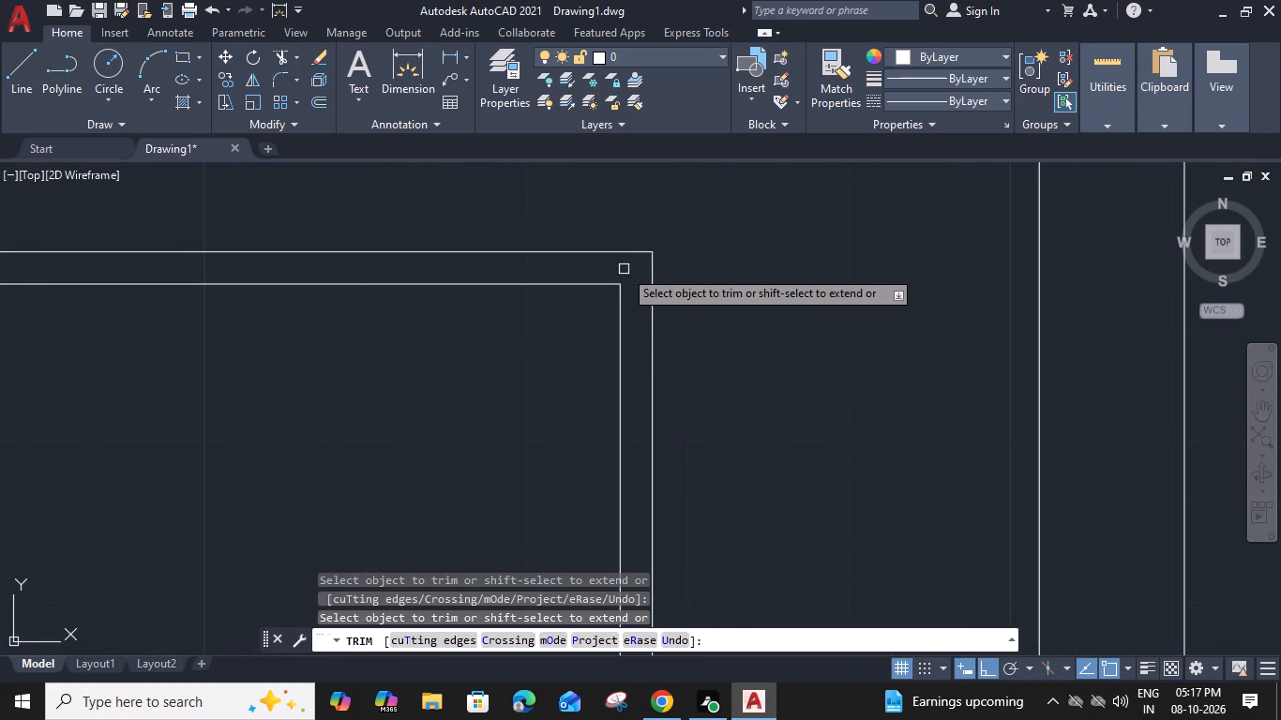
pyautogui.press('Escape')
# Load the ISO dash linetype ACAD_ISO02W100 into the drawing.
pyautogui.click(632, 277)
pyautogui.click(501, 324)
pyautogui.scroll(-3, 250, 380)
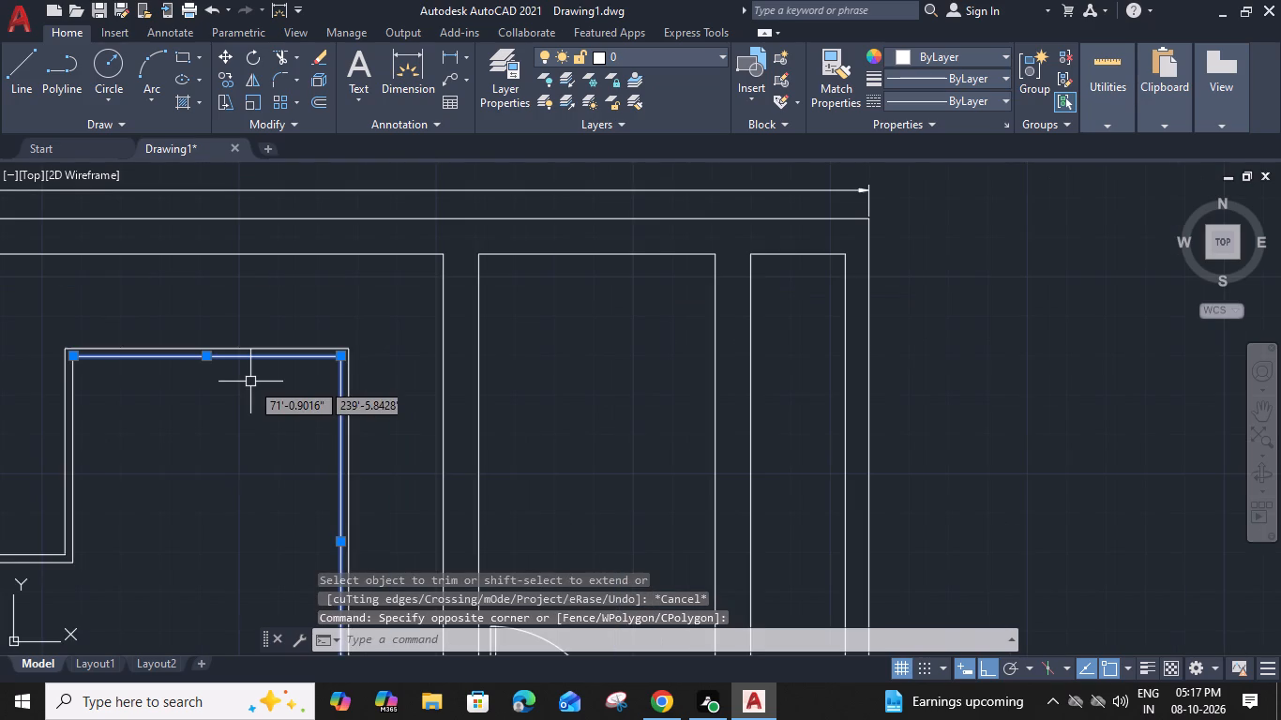
pyautogui.moveTo(286, 358); pyautogui.dragTo(599, 277, button='middle')
pyautogui.scroll(3, 405, 491)
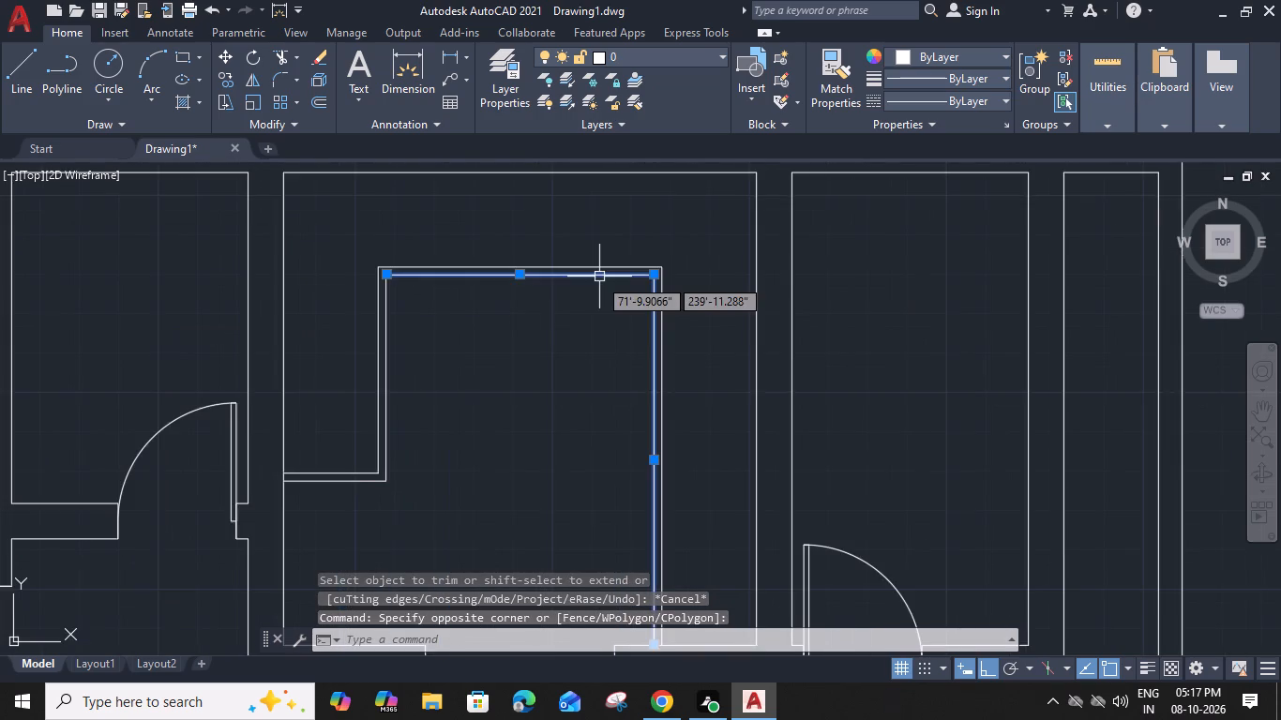
pyautogui.keyDown('shift'); pyautogui.click(355, 435); pyautogui.keyUp('shift')
pyautogui.keyDown('shift'); pyautogui.click(294, 493); pyautogui.keyUp('shift')
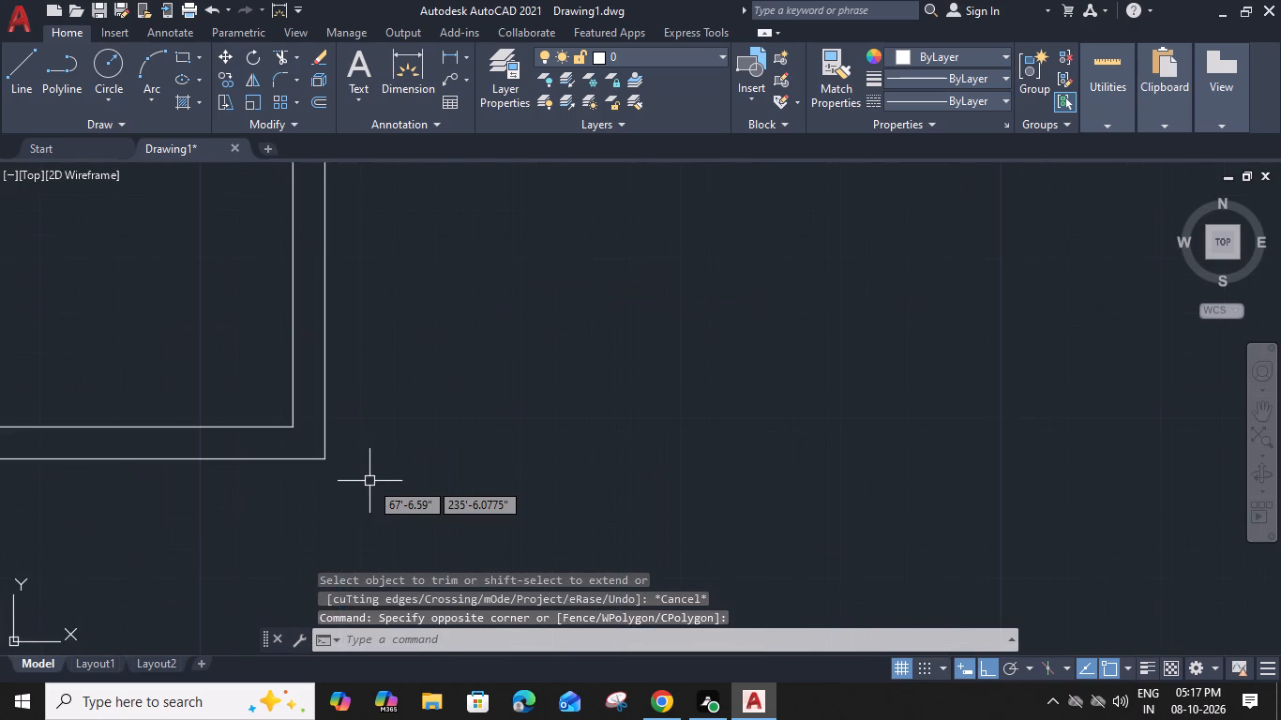
pyautogui.click(994, 100)
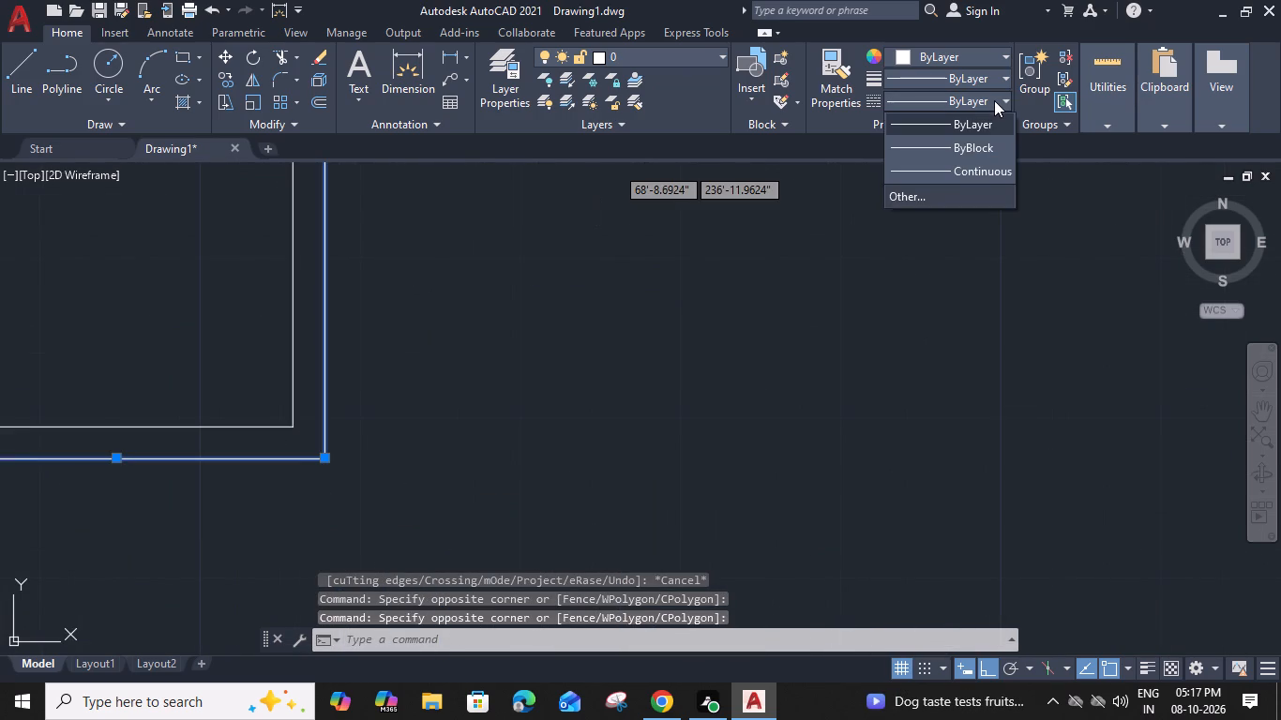
pyautogui.click(938, 192)
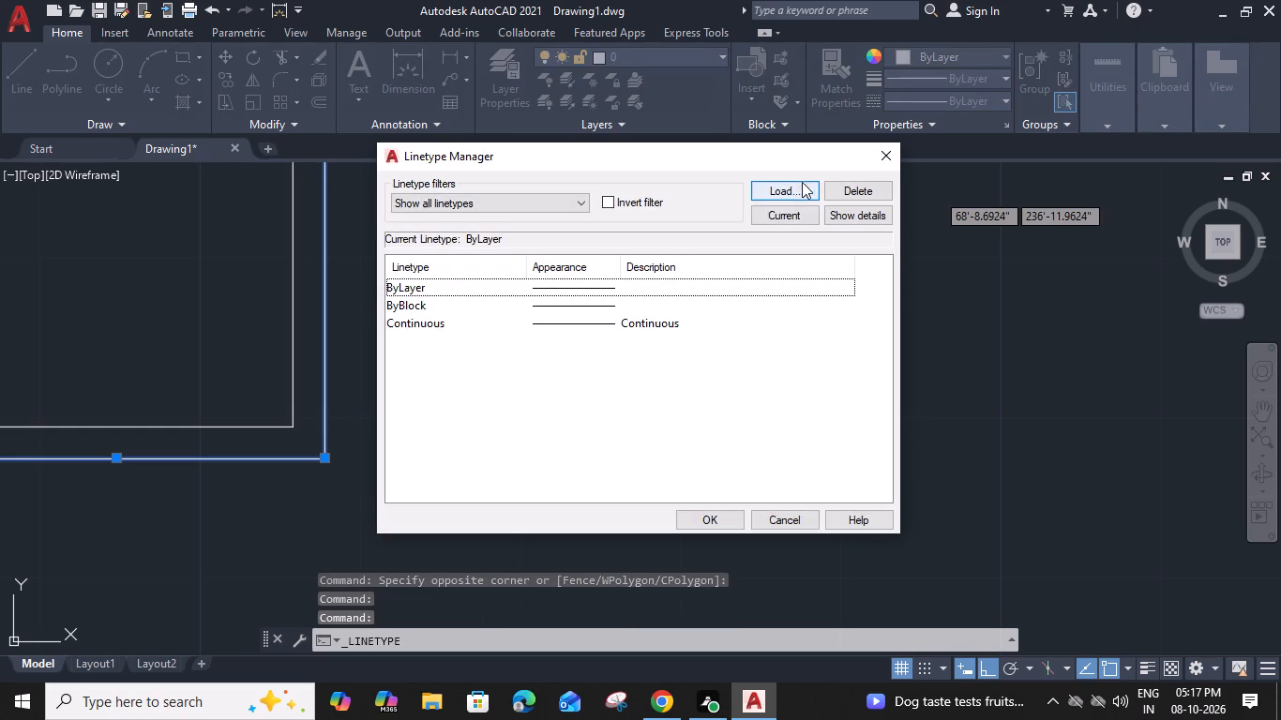
pyautogui.click(775, 191)
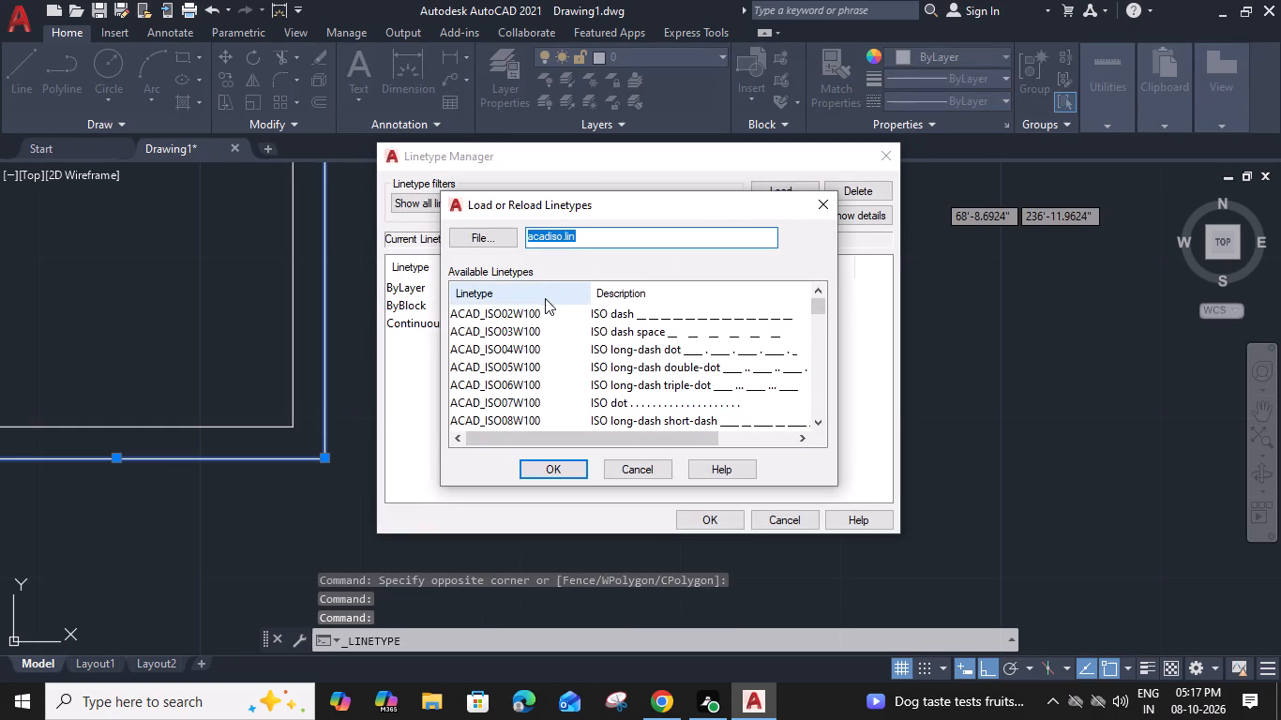
pyautogui.click(540, 309)
pyautogui.click(540, 474)
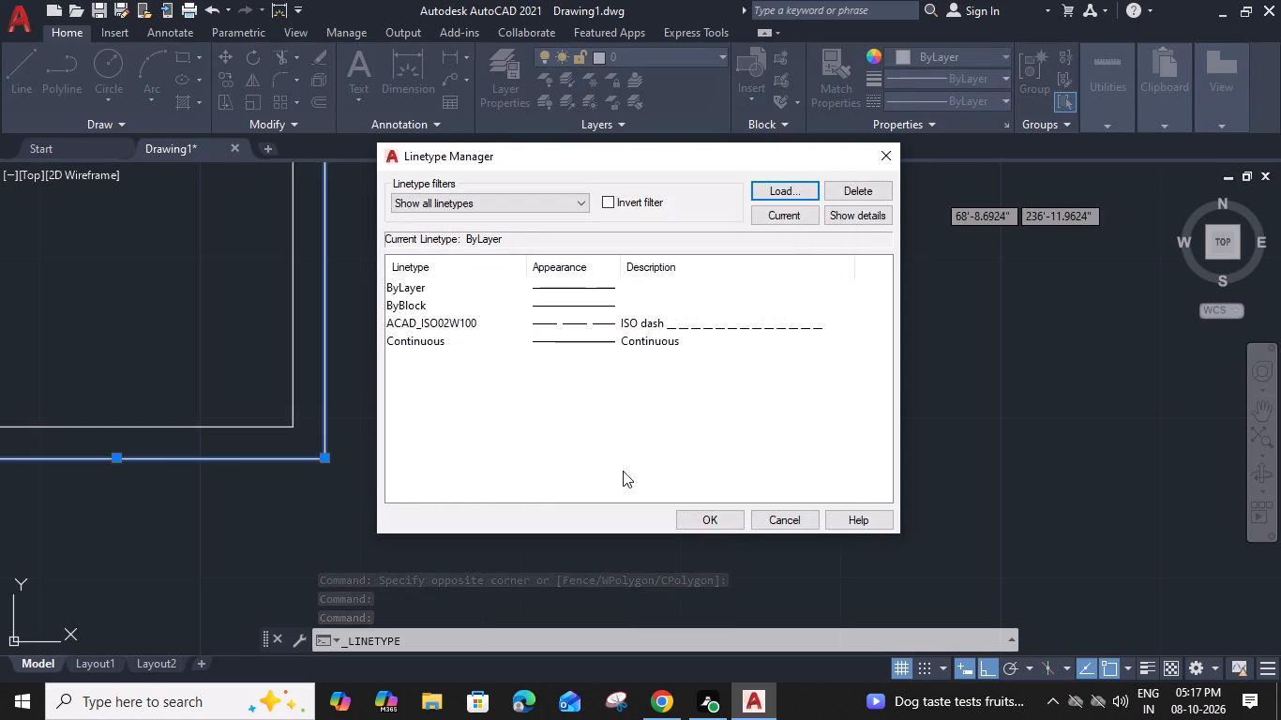
pyautogui.click(710, 515)
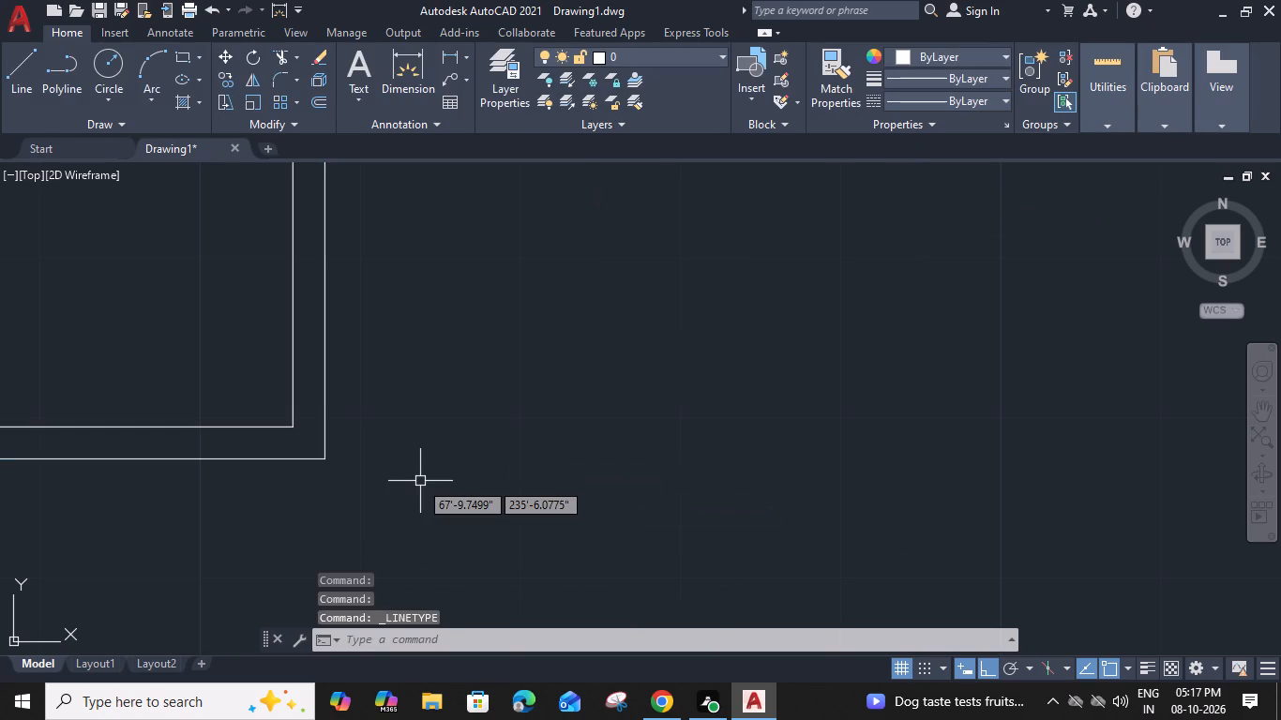
# Apply the ACAD_ISO02W100 linetype to the counter's inner edging lines: west leg, its south end, north and east.
pyautogui.moveTo(353, 418); pyautogui.dragTo(339, 434)
pyautogui.click(294, 491)
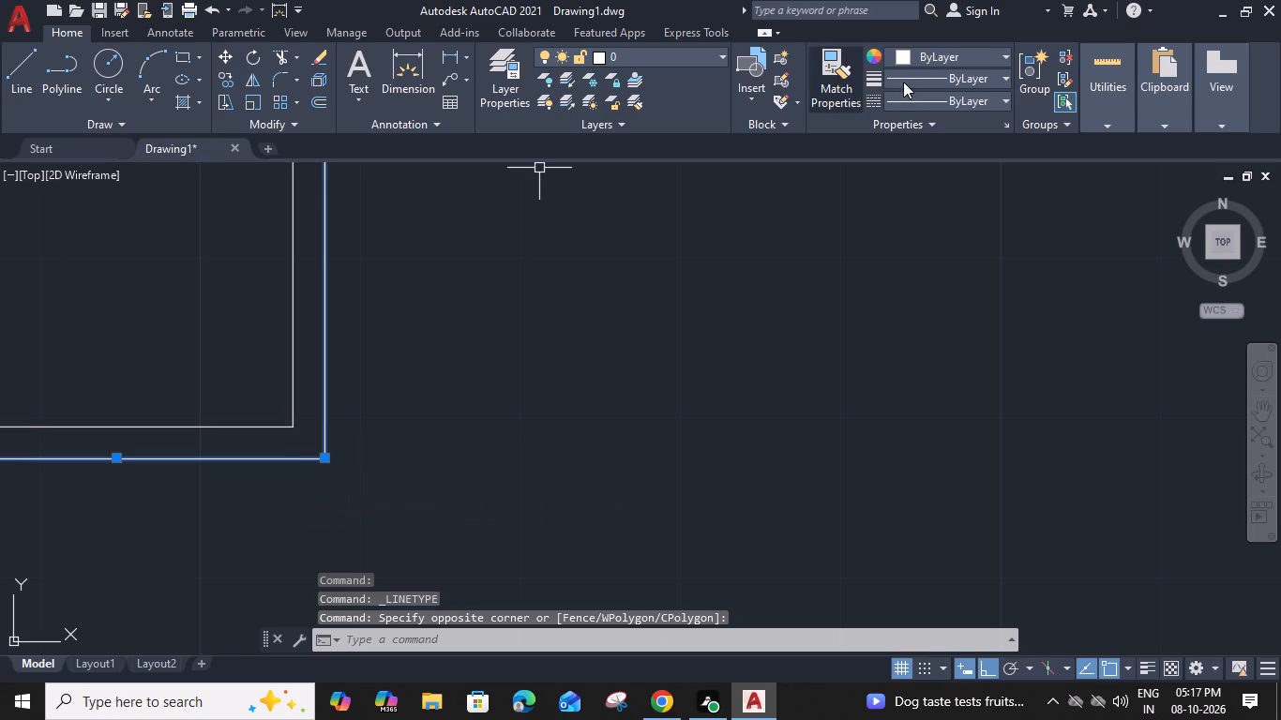
pyautogui.click(950, 103)
pyautogui.click(934, 163)
pyautogui.scroll(-4, 671, 217)
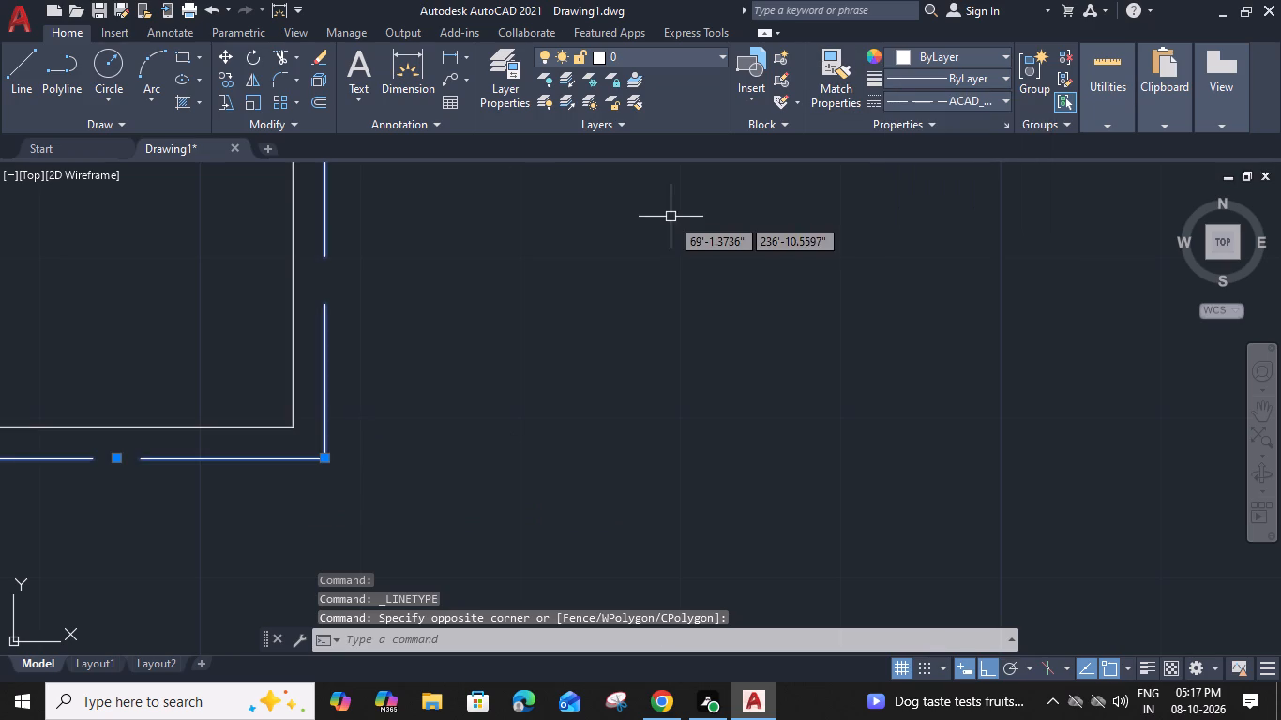
pyautogui.moveTo(694, 223); pyautogui.dragTo(428, 445, button='middle')
pyautogui.scroll(3, 596, 296)
pyautogui.click(559, 275)
pyautogui.click(506, 323)
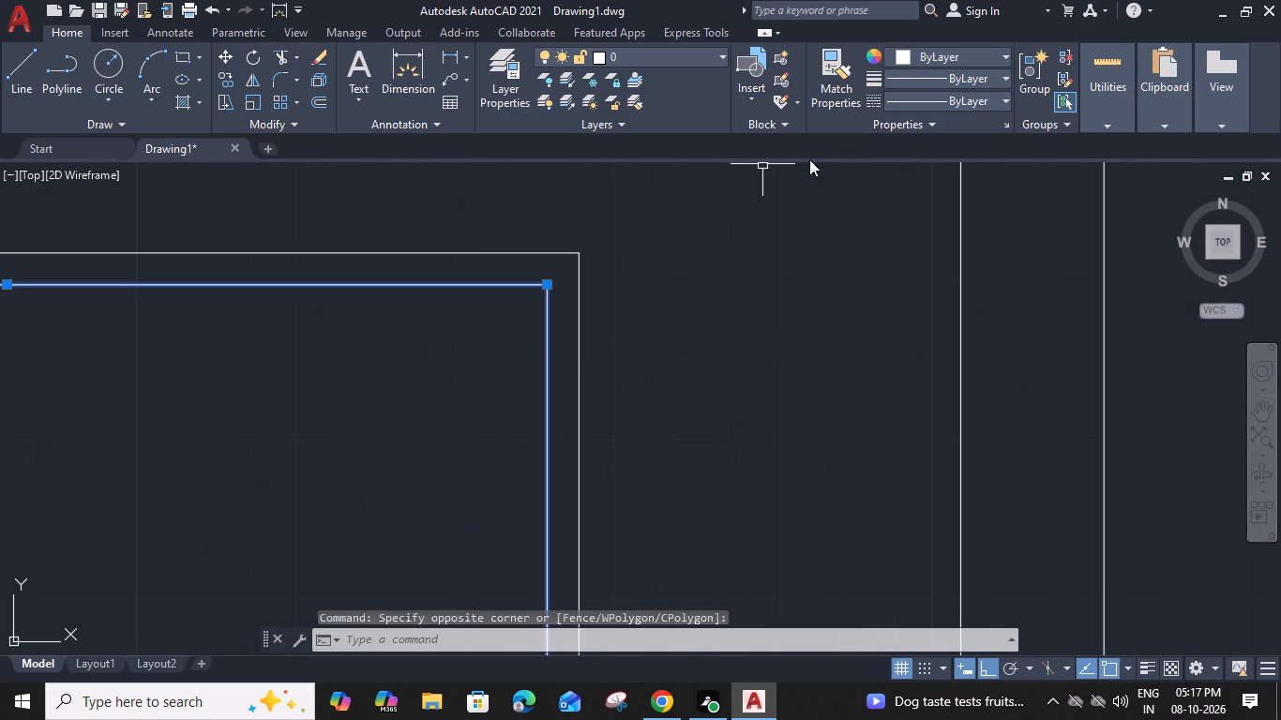
pyautogui.click(968, 108)
pyautogui.click(954, 178)
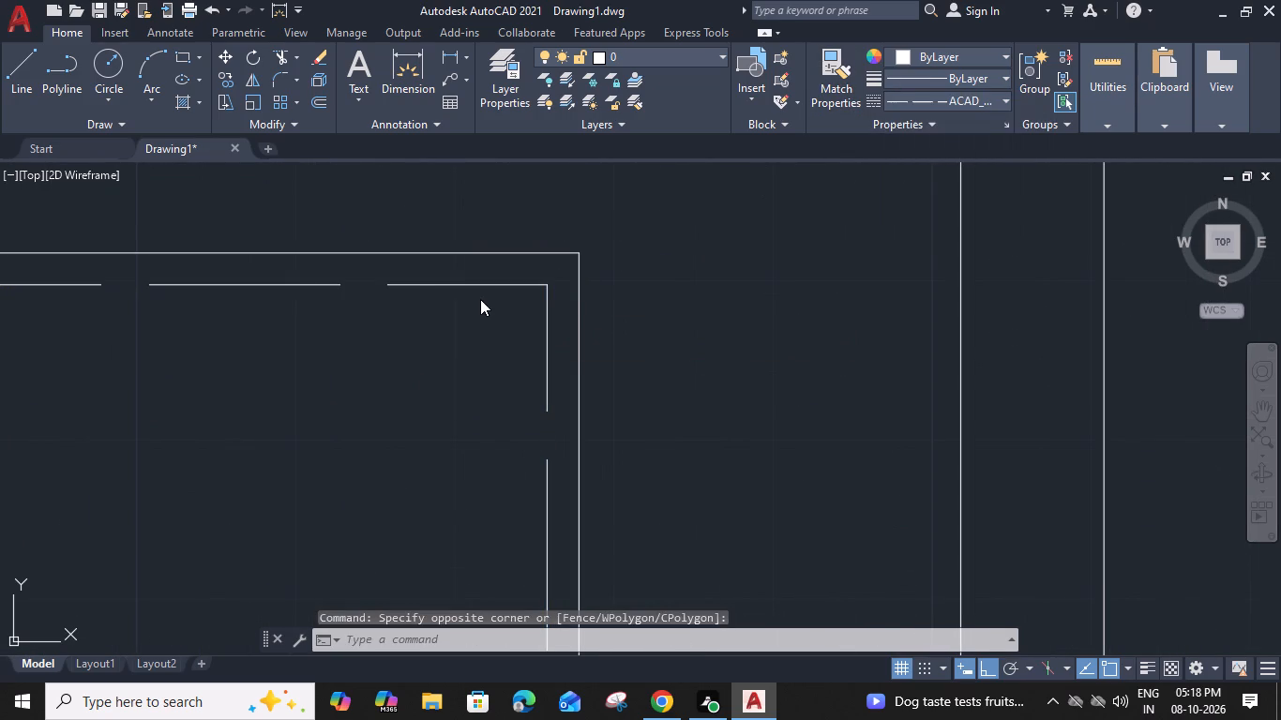
pyautogui.scroll(-4, 480, 299)
pyautogui.moveTo(409, 362); pyautogui.dragTo(493, 324, button='middle')
pyautogui.press('Escape')
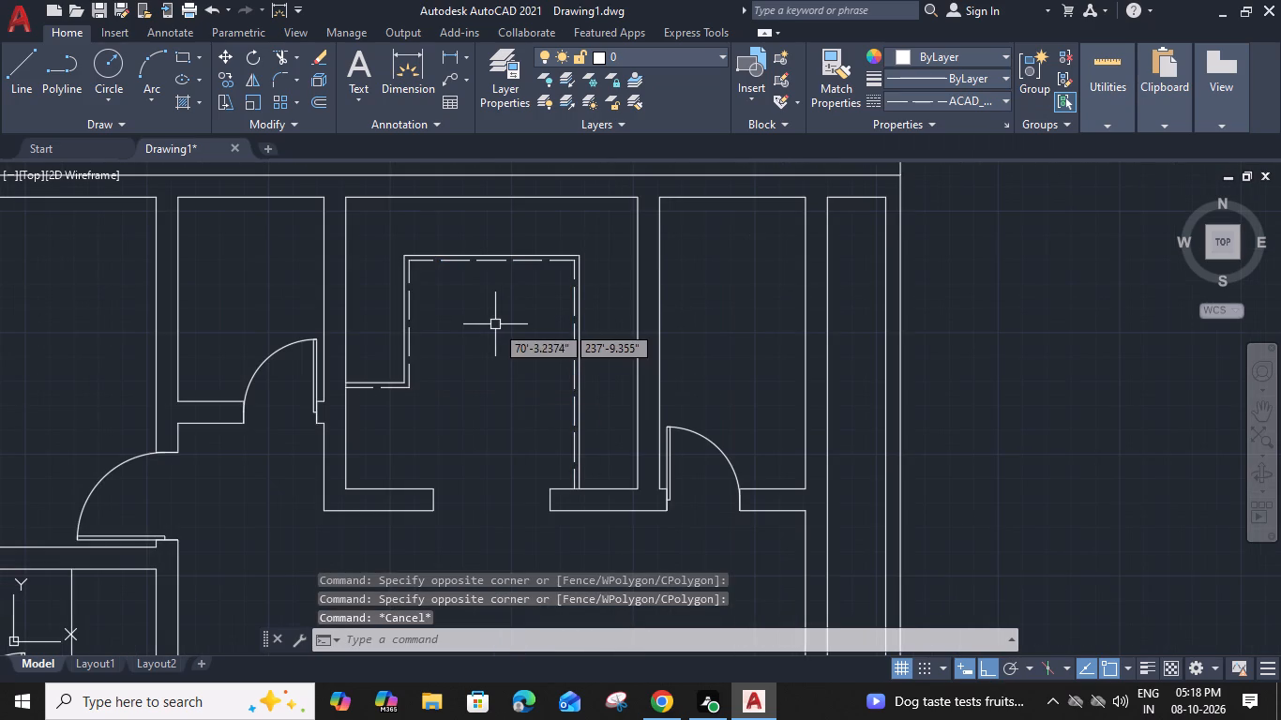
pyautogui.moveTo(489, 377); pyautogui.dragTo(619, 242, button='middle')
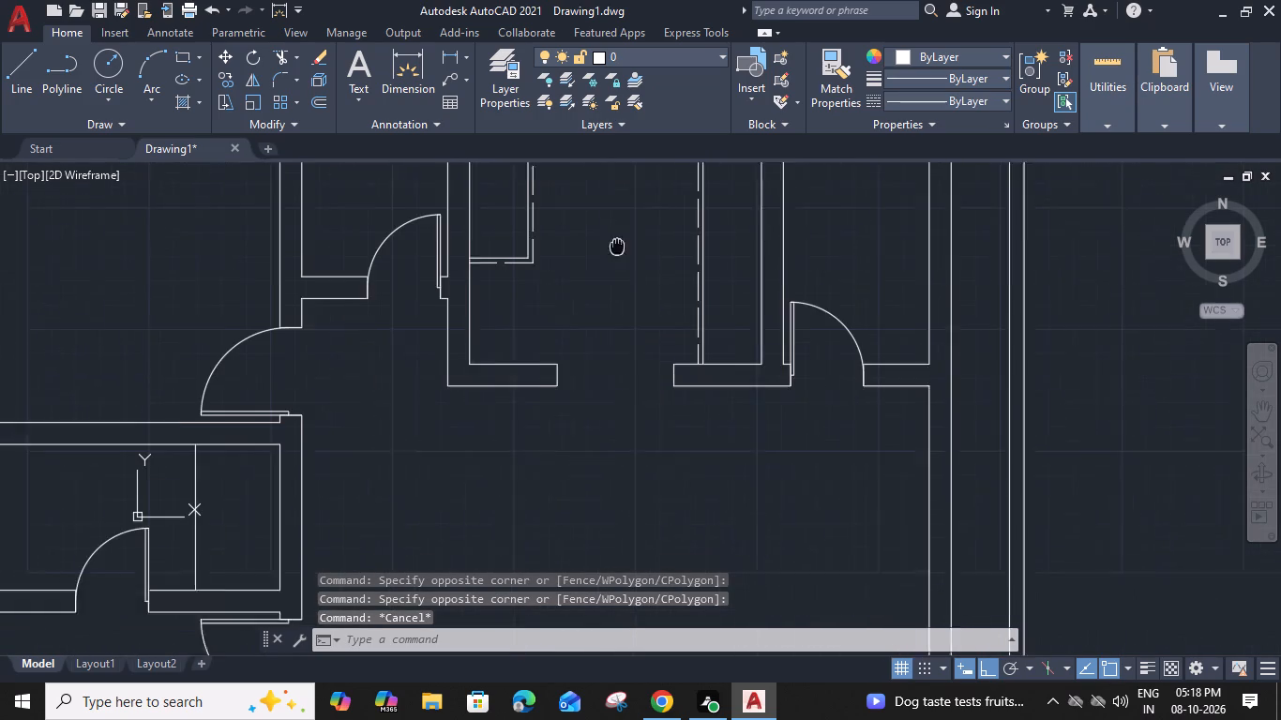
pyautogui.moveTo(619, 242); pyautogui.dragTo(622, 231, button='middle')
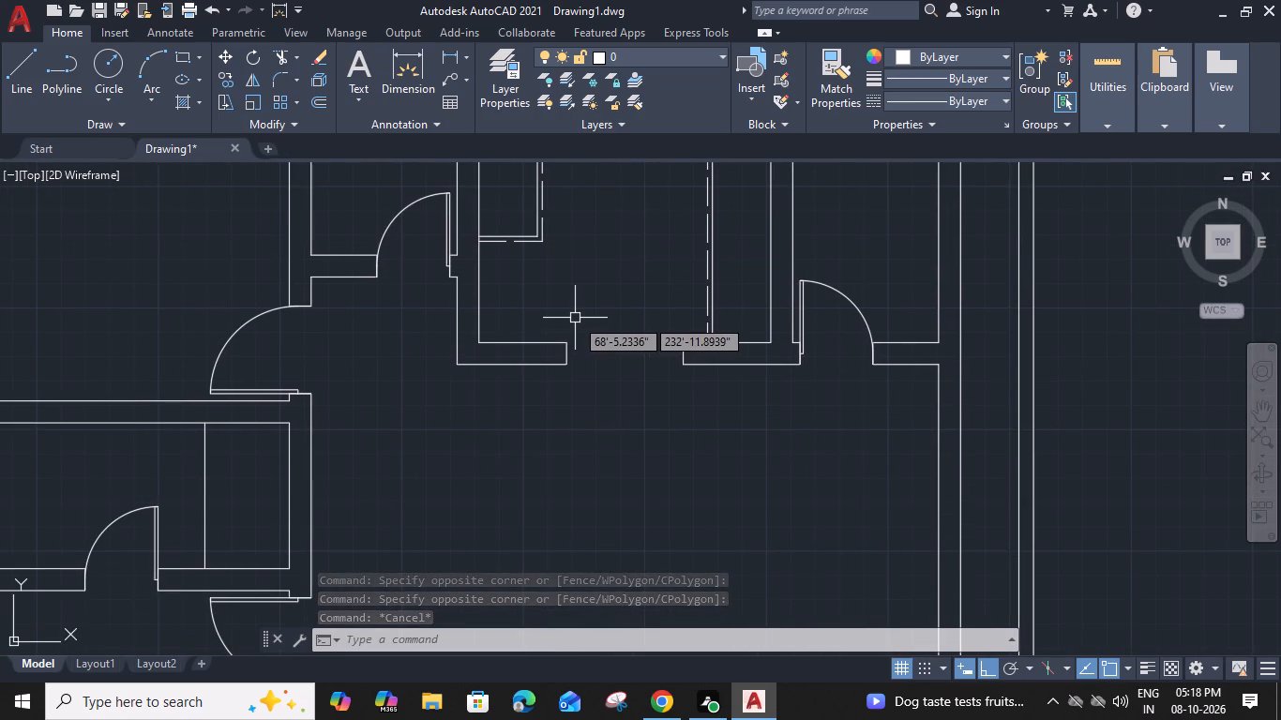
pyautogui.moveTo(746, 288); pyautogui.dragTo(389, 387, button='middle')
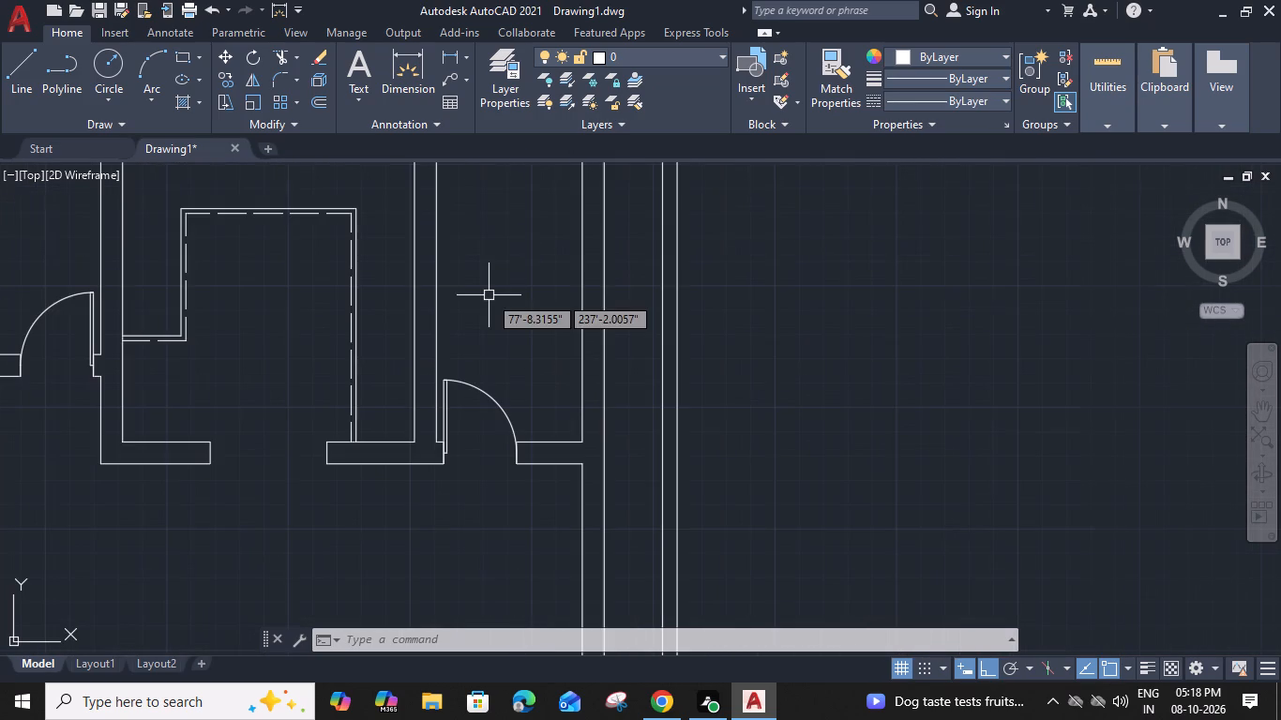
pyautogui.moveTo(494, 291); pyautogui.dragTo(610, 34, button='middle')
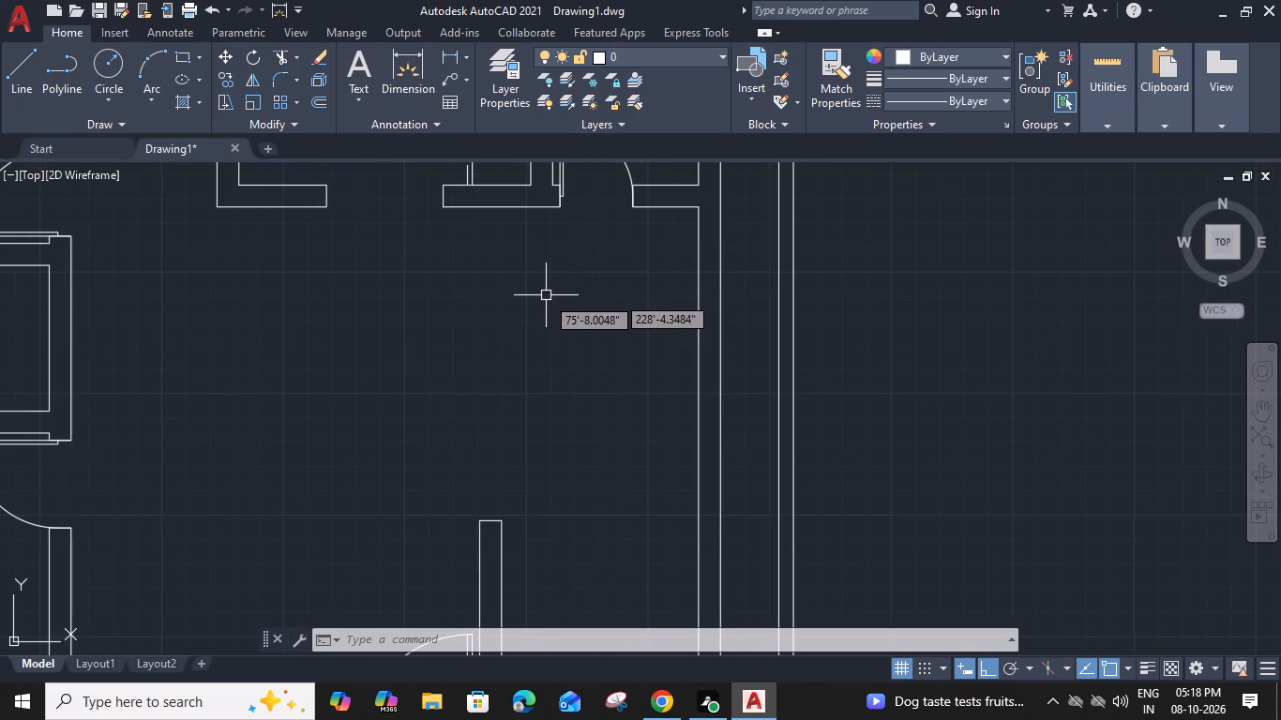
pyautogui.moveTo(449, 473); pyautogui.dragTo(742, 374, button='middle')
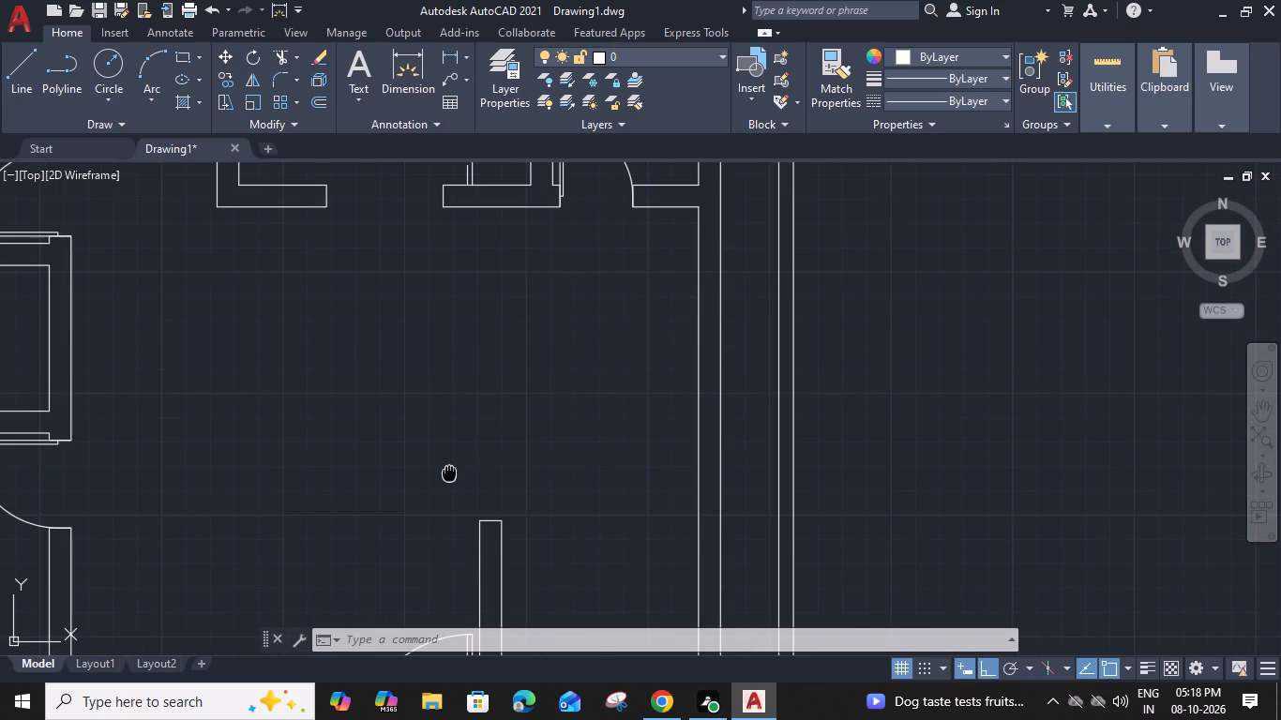
# Insert the Bed - Queen block from the Home - Space Planner library into the southwest room.
pyautogui.moveTo(742, 374); pyautogui.dragTo(822, 209, button='middle')
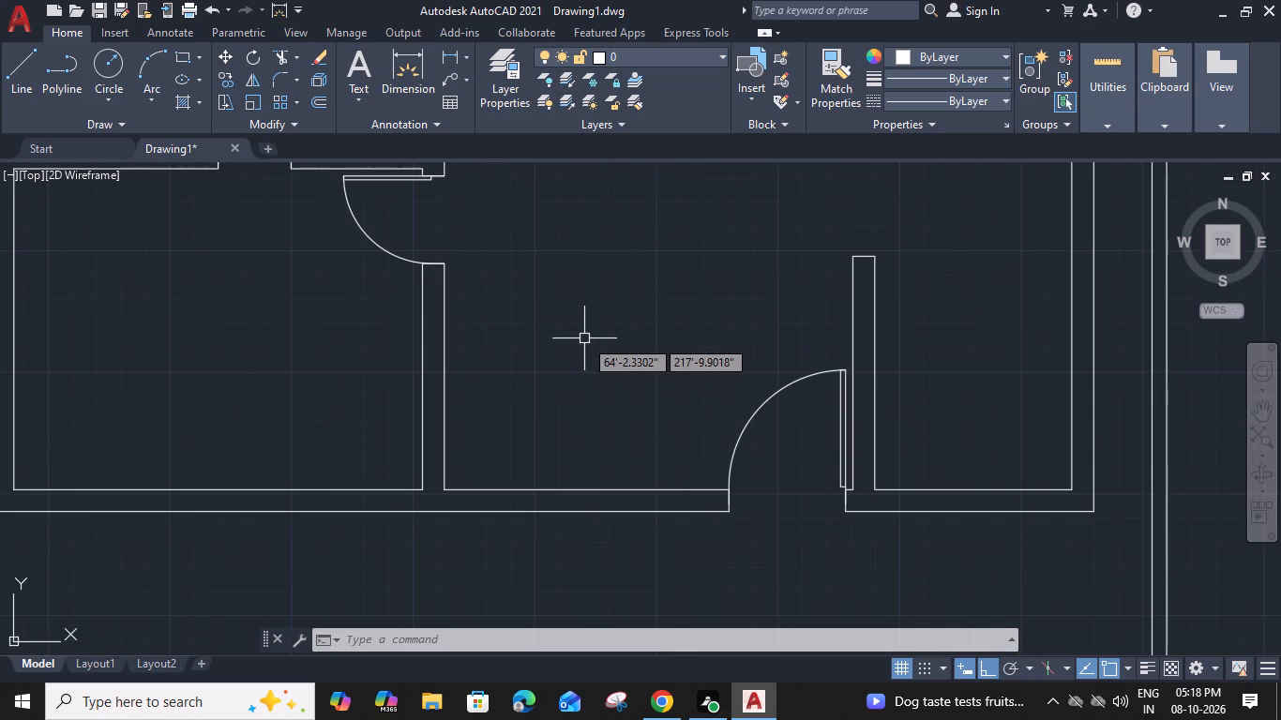
pyautogui.hotkey('ctrl', '2')
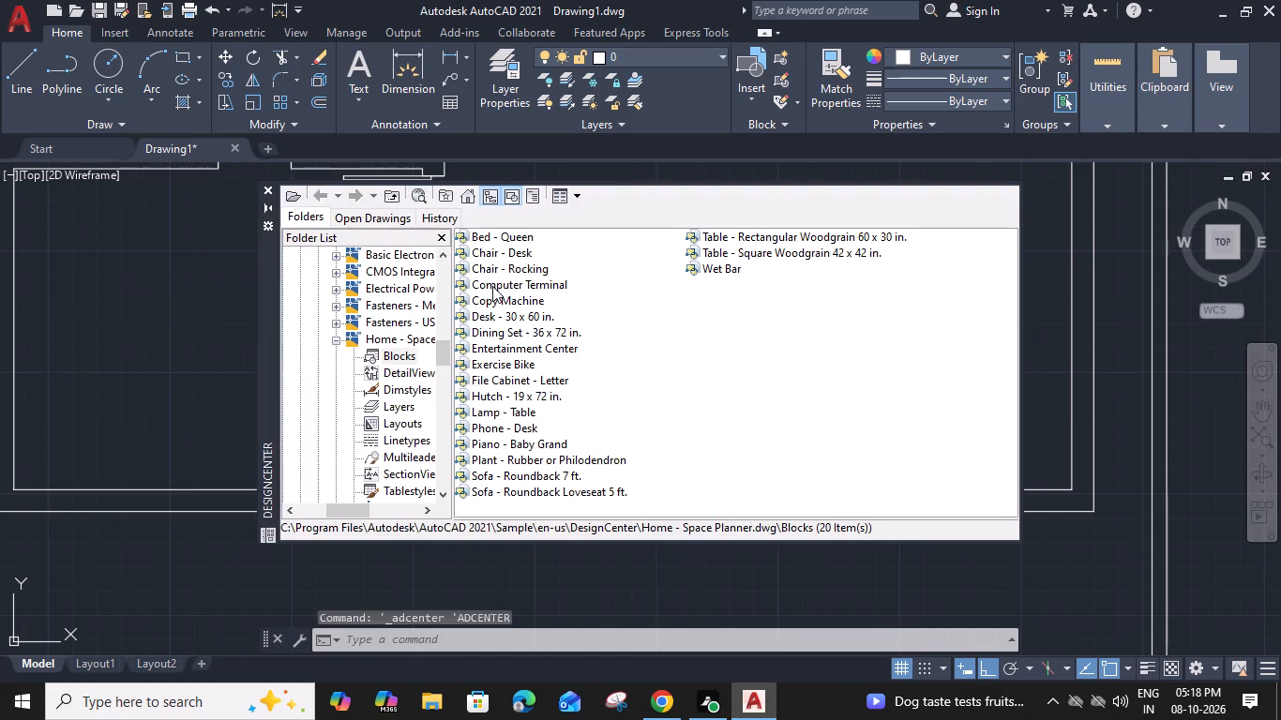
pyautogui.moveTo(493, 236); pyautogui.dragTo(161, 287)
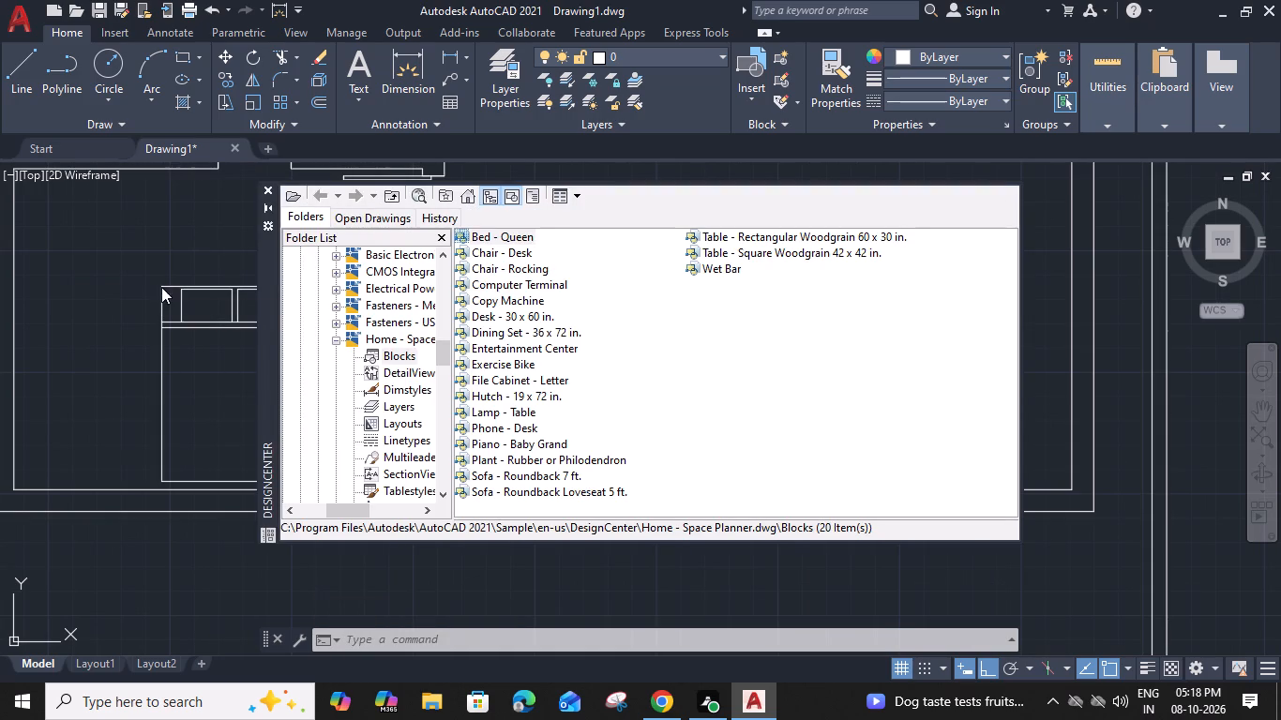
pyautogui.click(265, 188)
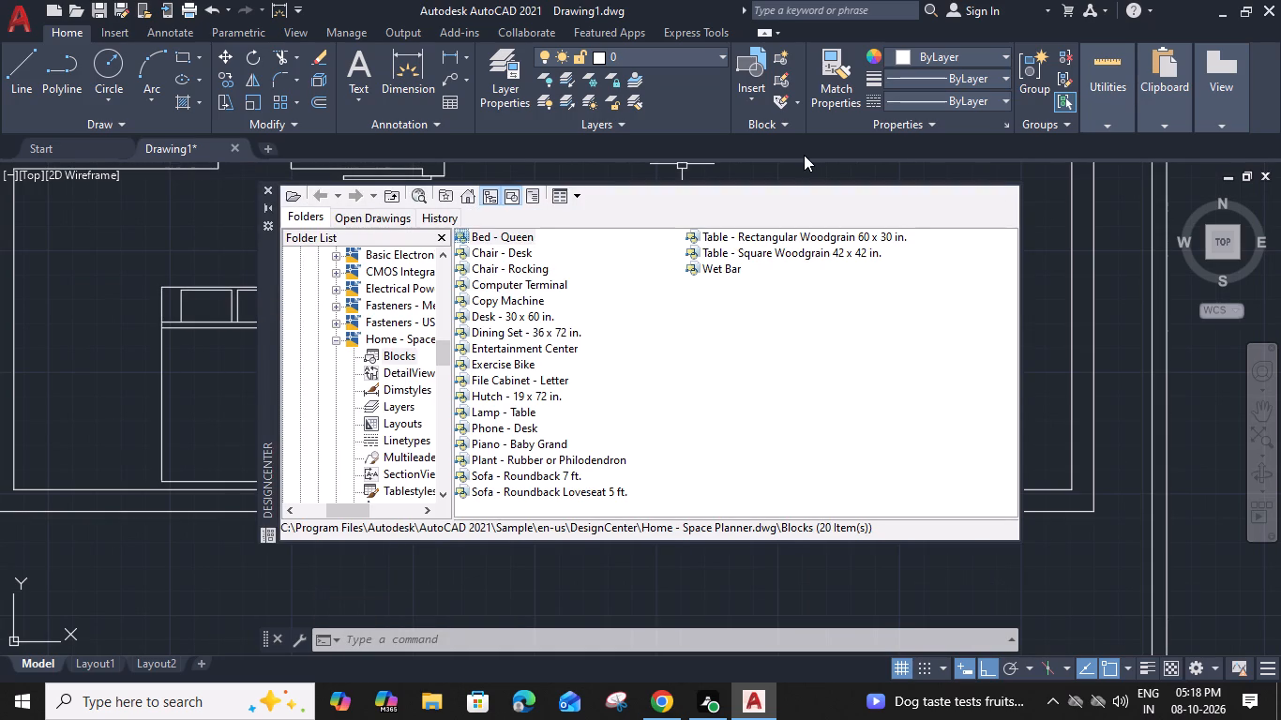
# Rotate the queen bed 90° about its northwest corner so its head faces west.
pyautogui.click(168, 283)
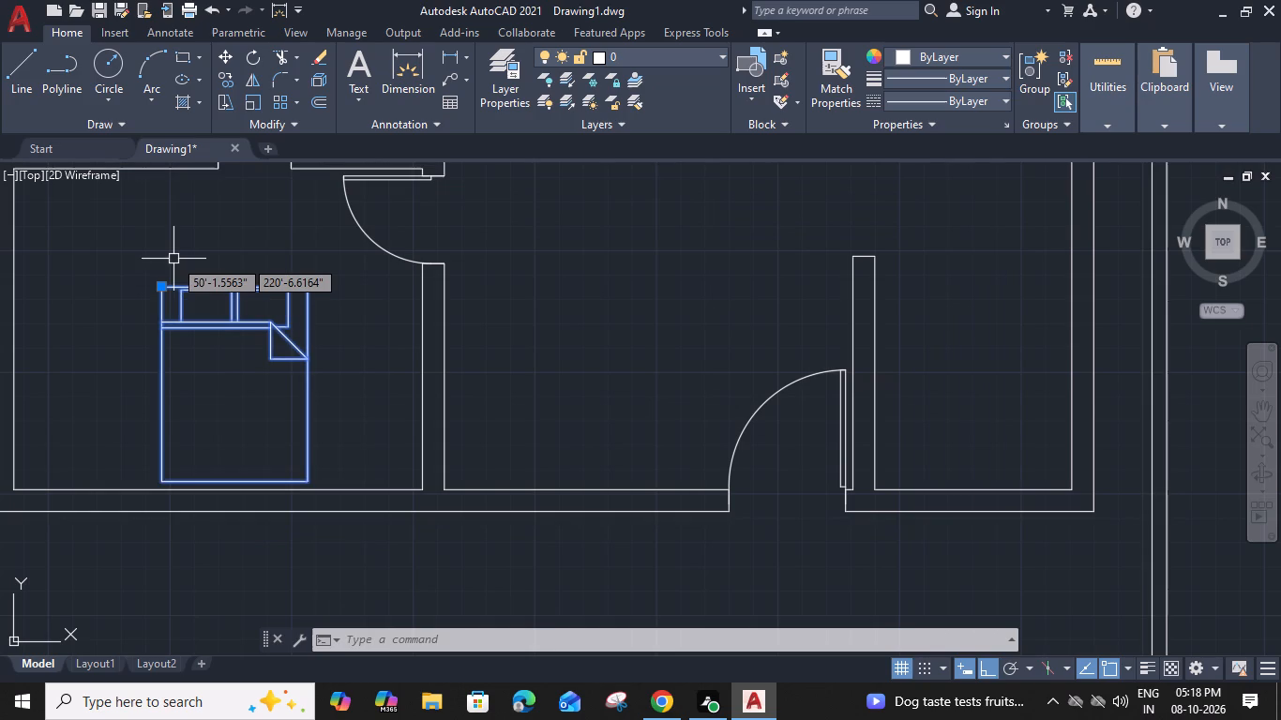
pyautogui.write('ro')
pyautogui.press('space')
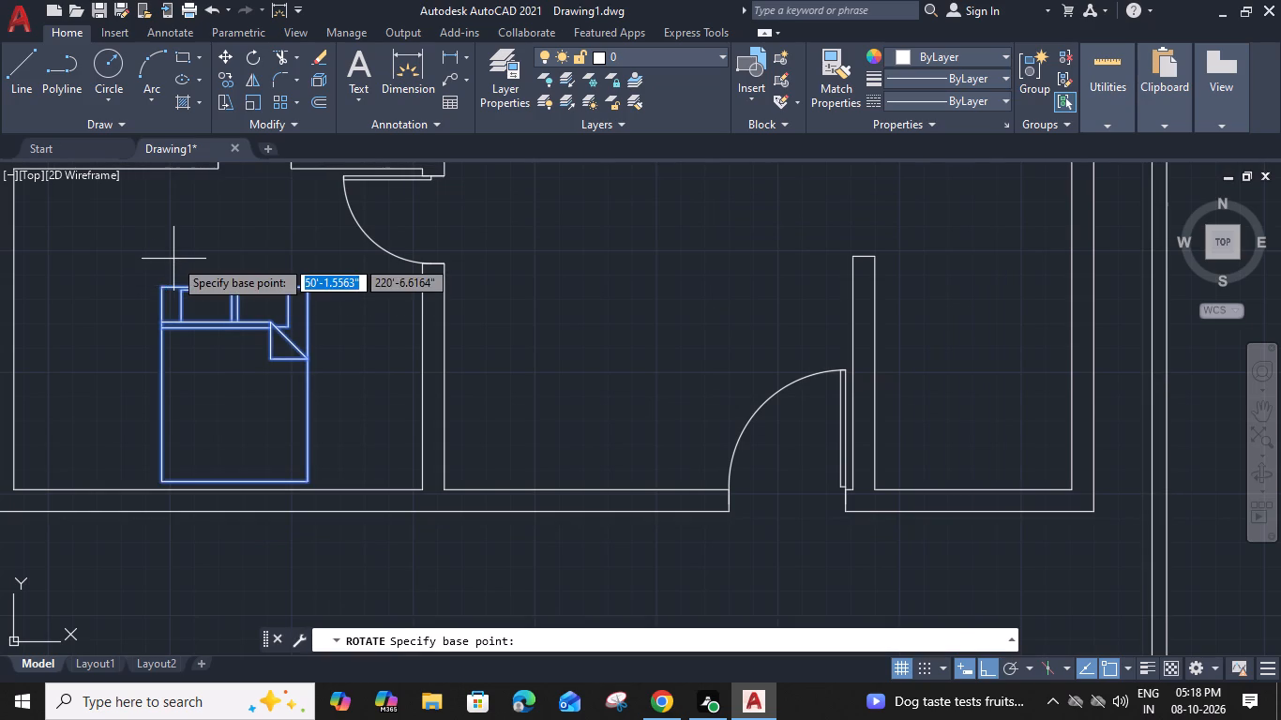
pyautogui.click(159, 283)
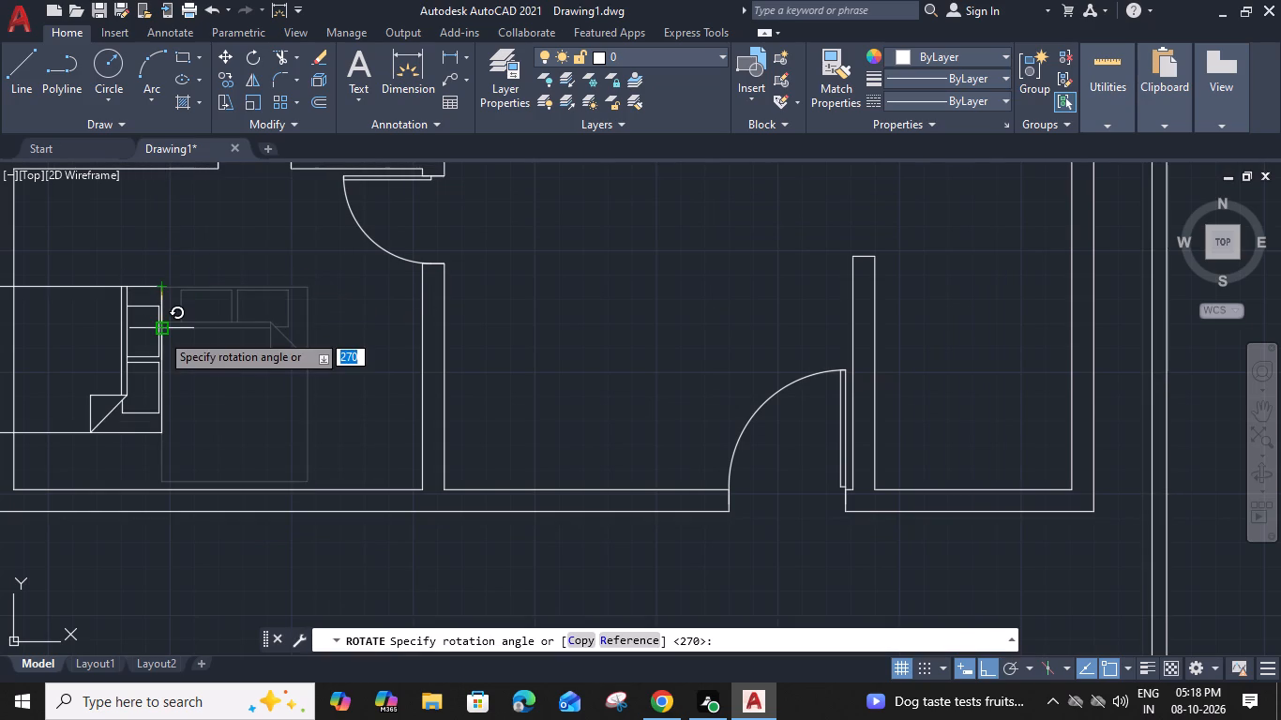
pyautogui.scroll(4, 162, 271)
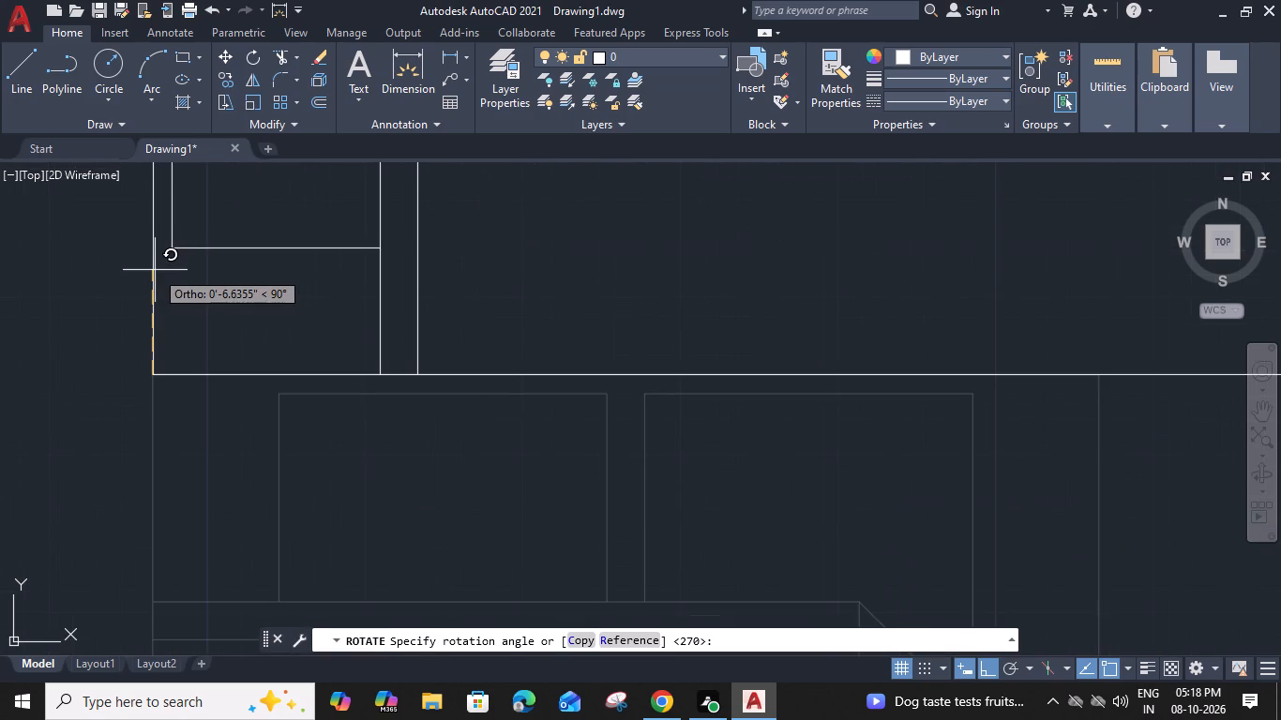
pyautogui.click(152, 269)
pyautogui.scroll(-3, 152, 269)
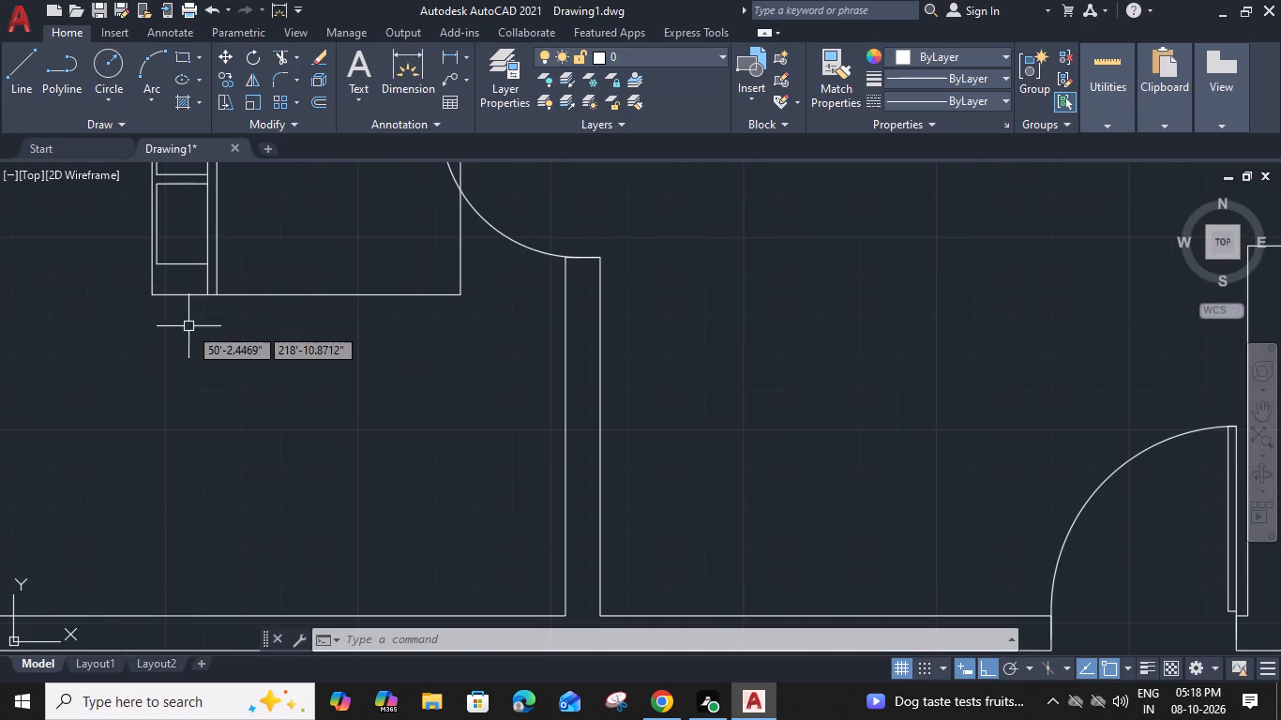
# Move the bed by the midpoint of its head side to the midpoint of the southwest room's west wall.
pyautogui.click(219, 288)
pyautogui.moveTo(222, 327); pyautogui.dragTo(437, 402, button='middle')
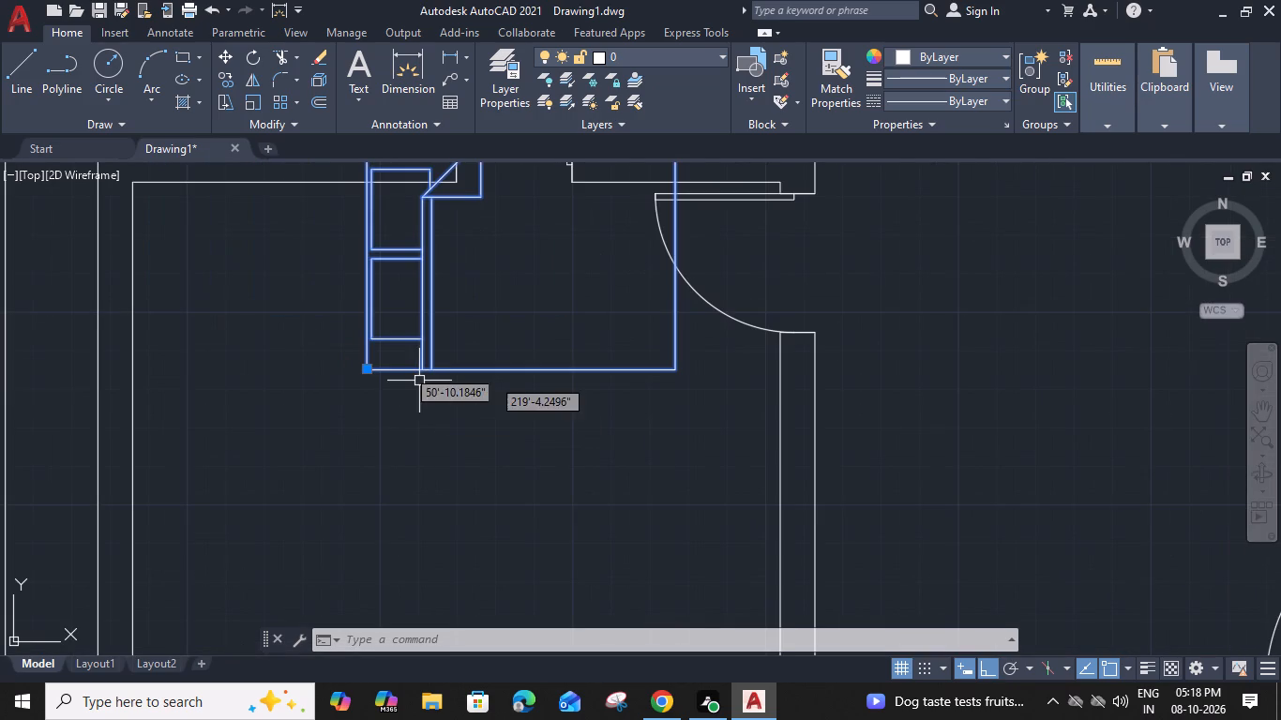
pyautogui.press('m')
pyautogui.press('space')
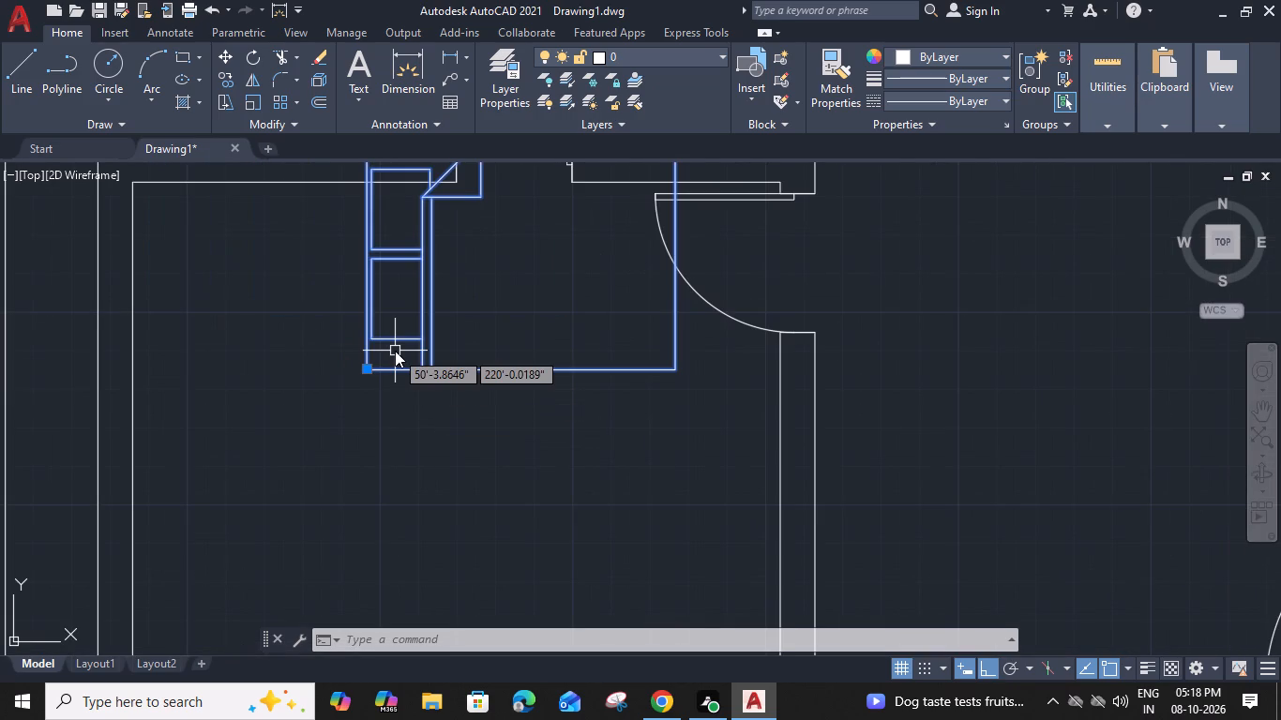
pyautogui.click(366, 253)
pyautogui.scroll(-1, 161, 449)
pyautogui.moveTo(167, 443); pyautogui.dragTo(210, 406, button='middle')
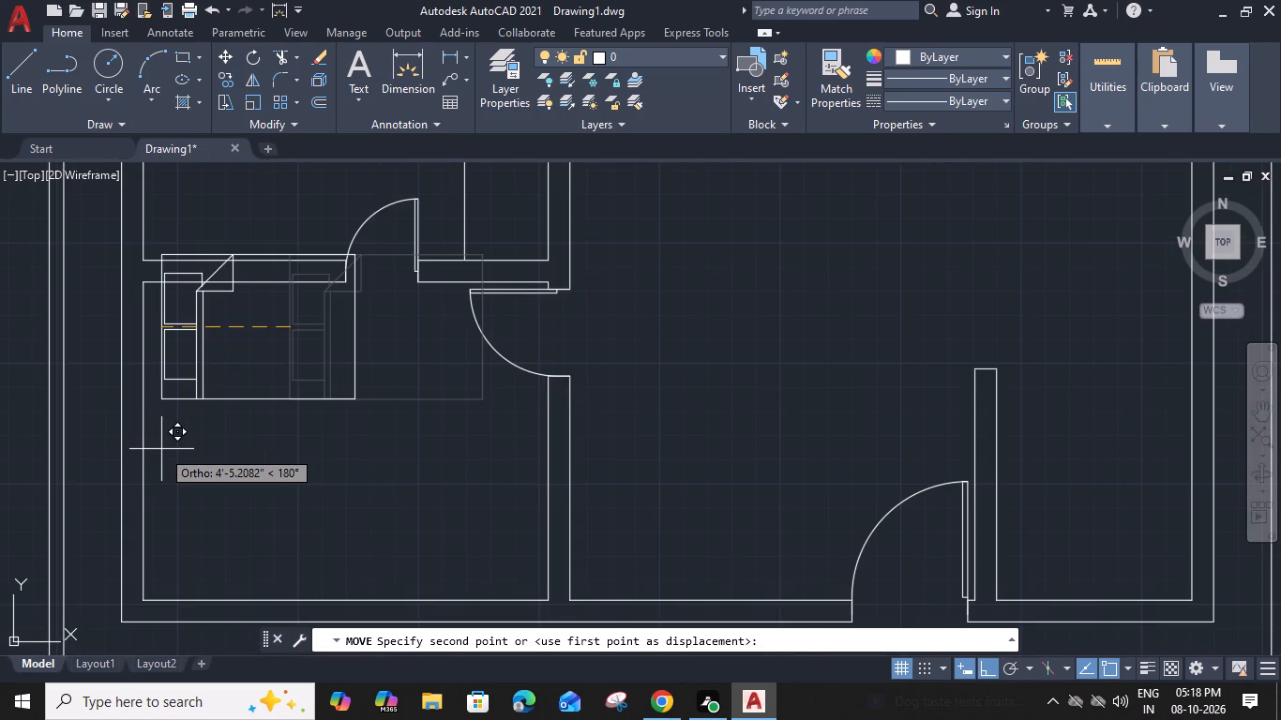
pyautogui.moveTo(210, 406); pyautogui.dragTo(285, 376, button='middle')
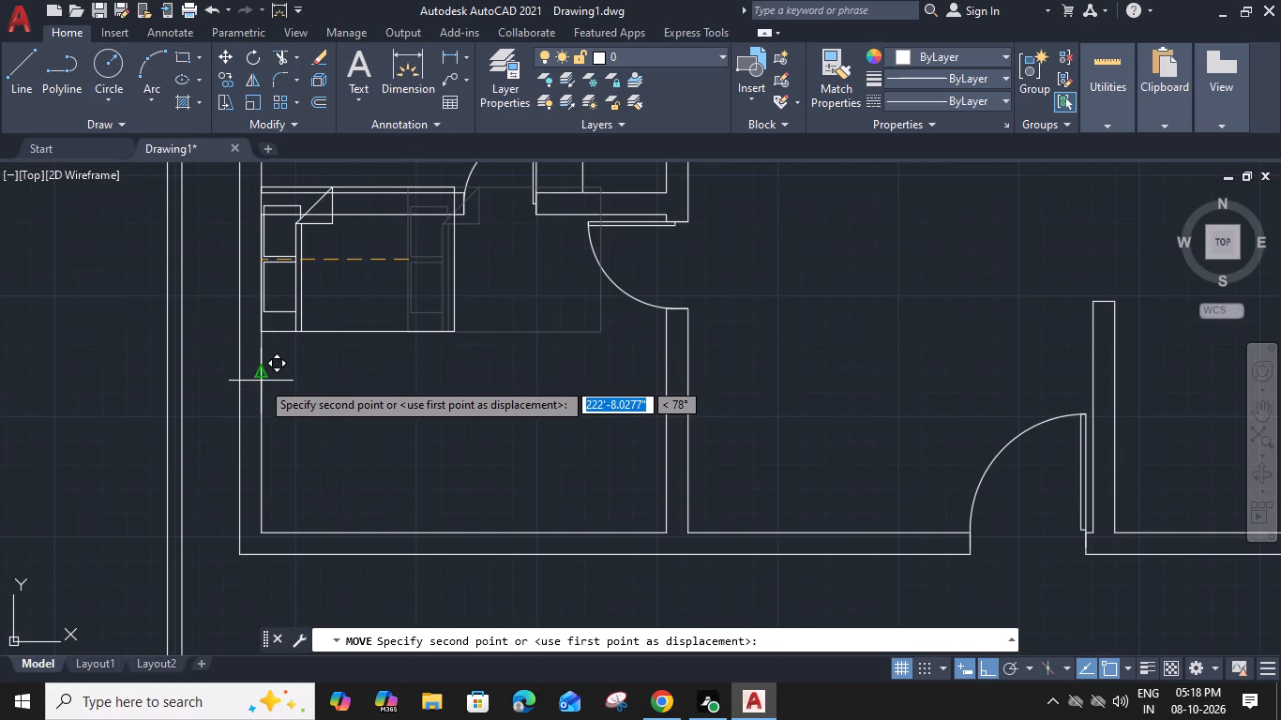
pyautogui.click(261, 376)
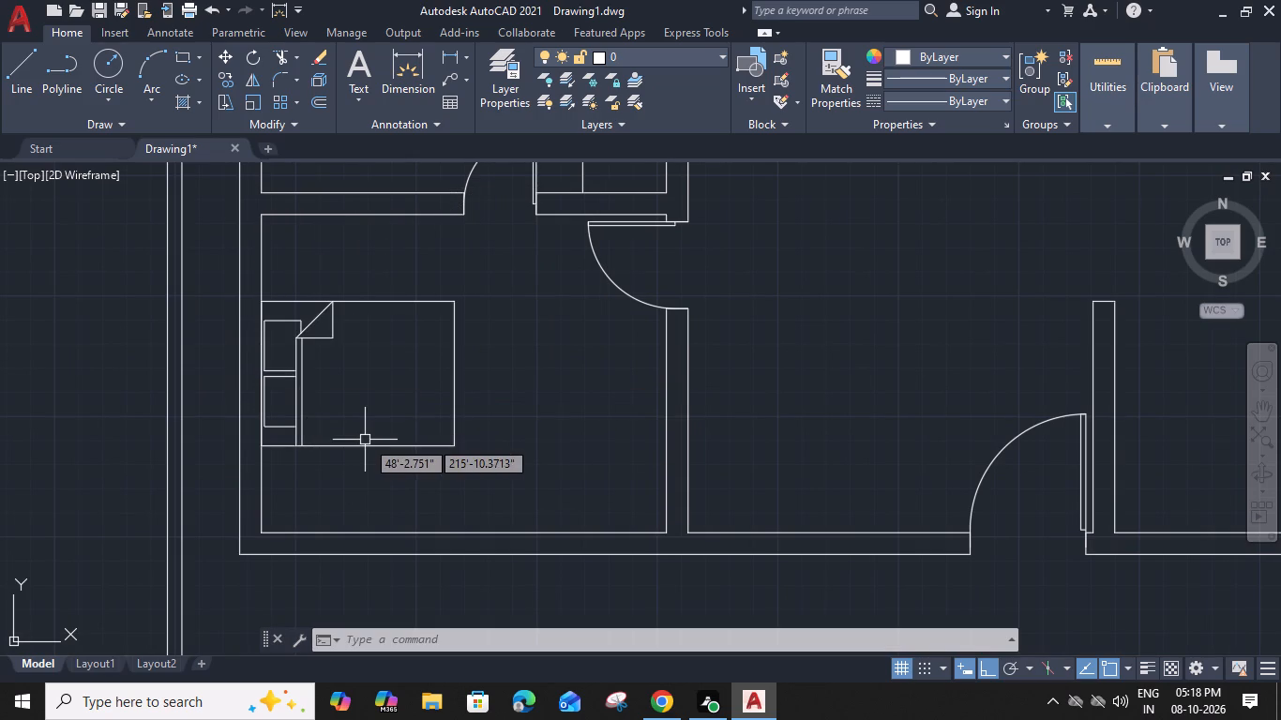
# Copy the bed to the northwest room, with its head side centred on the midpoint of the west wall.
pyautogui.click(368, 444)
pyautogui.write('co')
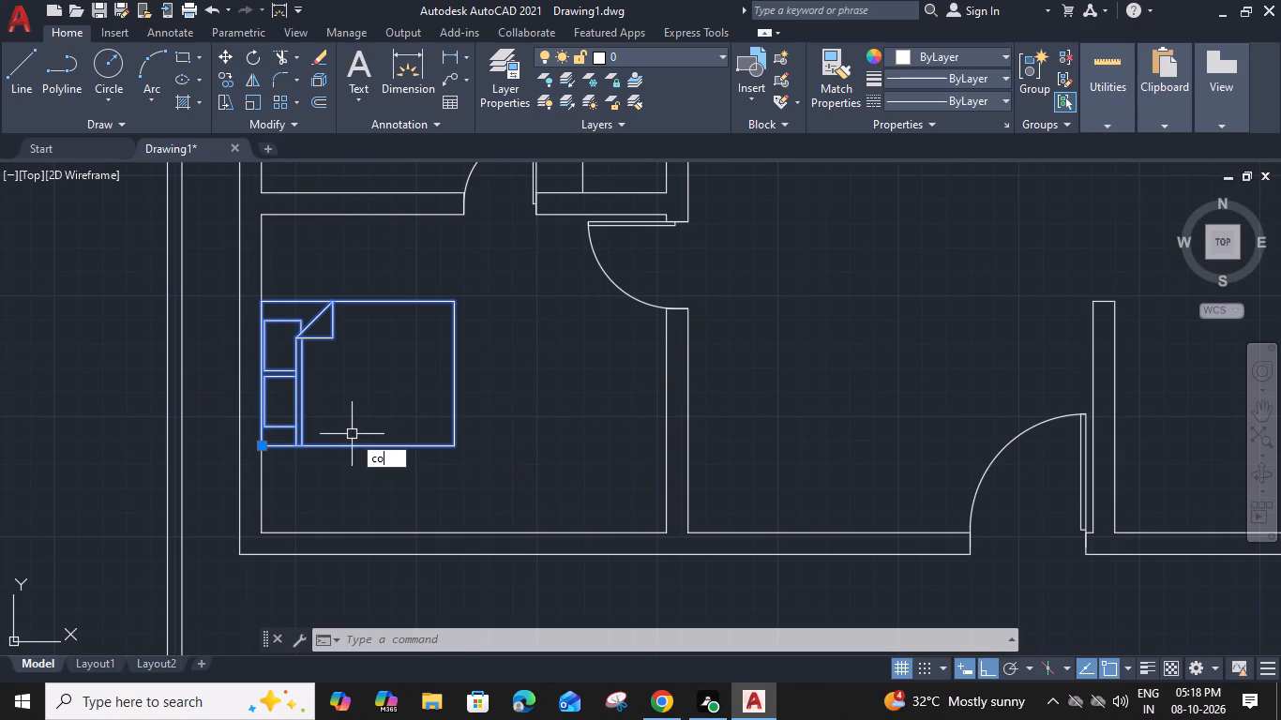
pyautogui.press('space')
pyautogui.click(257, 376)
pyautogui.scroll(-3, 257, 374)
pyautogui.scroll(4, 259, 227)
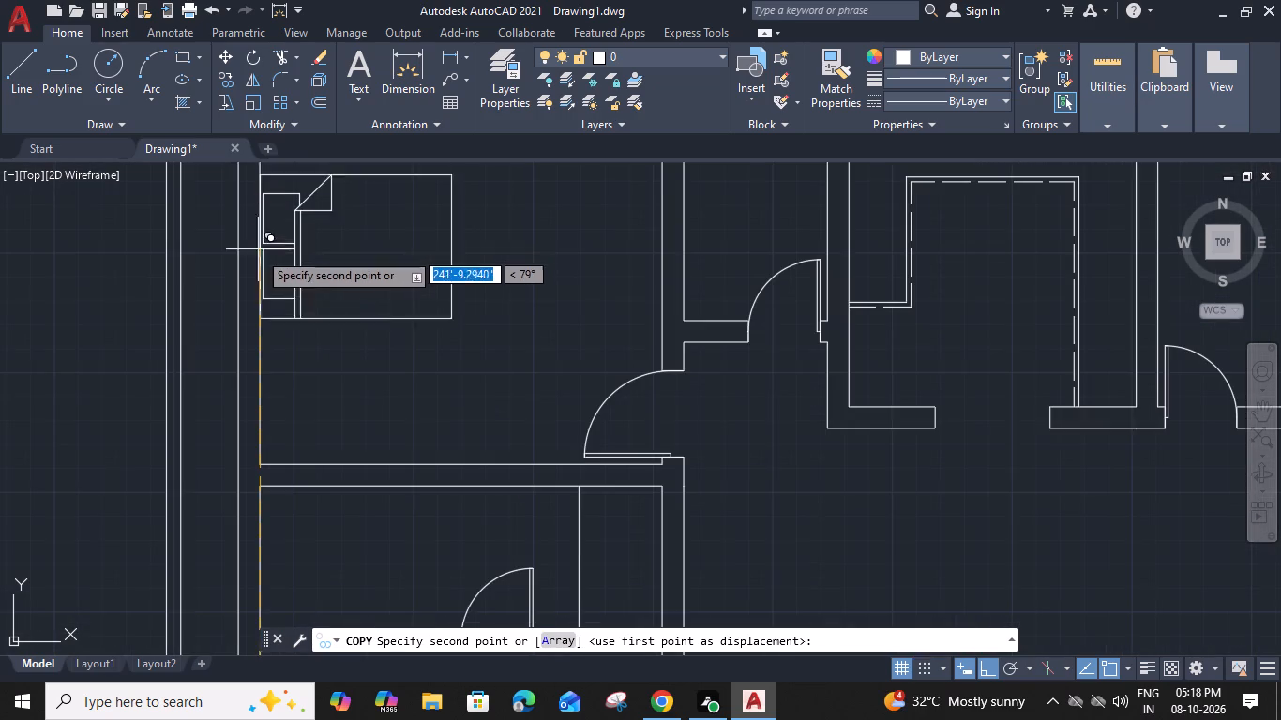
pyautogui.scroll(-1, 260, 268)
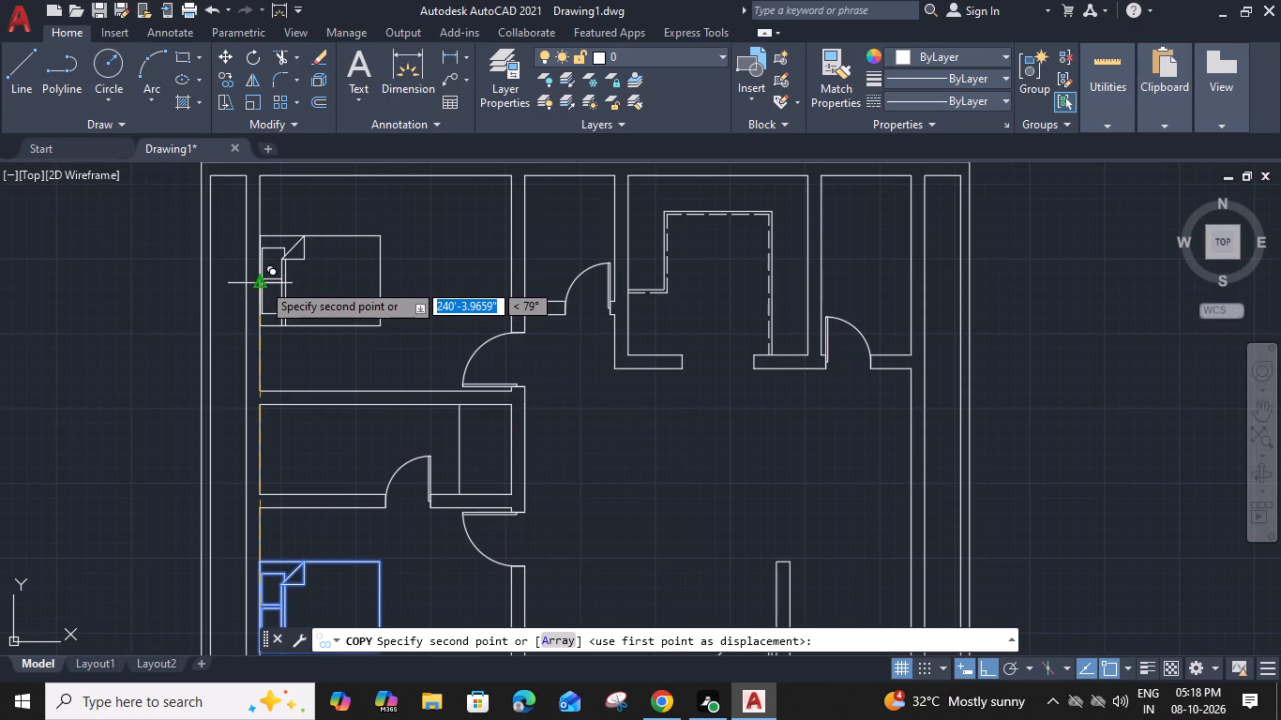
pyautogui.click(262, 282)
pyautogui.press('Escape')
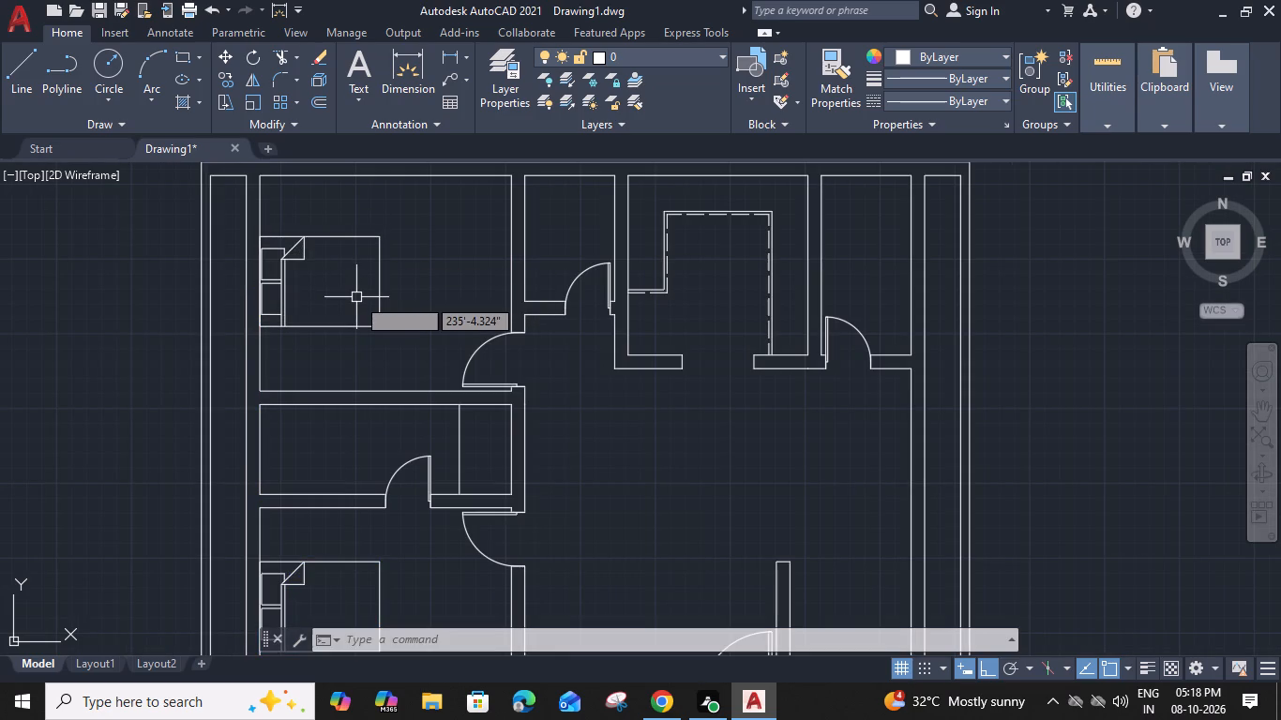
# Draw a line across the south entrance door opening, joining the outer wall corners.
pyautogui.scroll(-2, 431, 399)
pyautogui.moveTo(462, 400); pyautogui.dragTo(482, 367, button='middle')
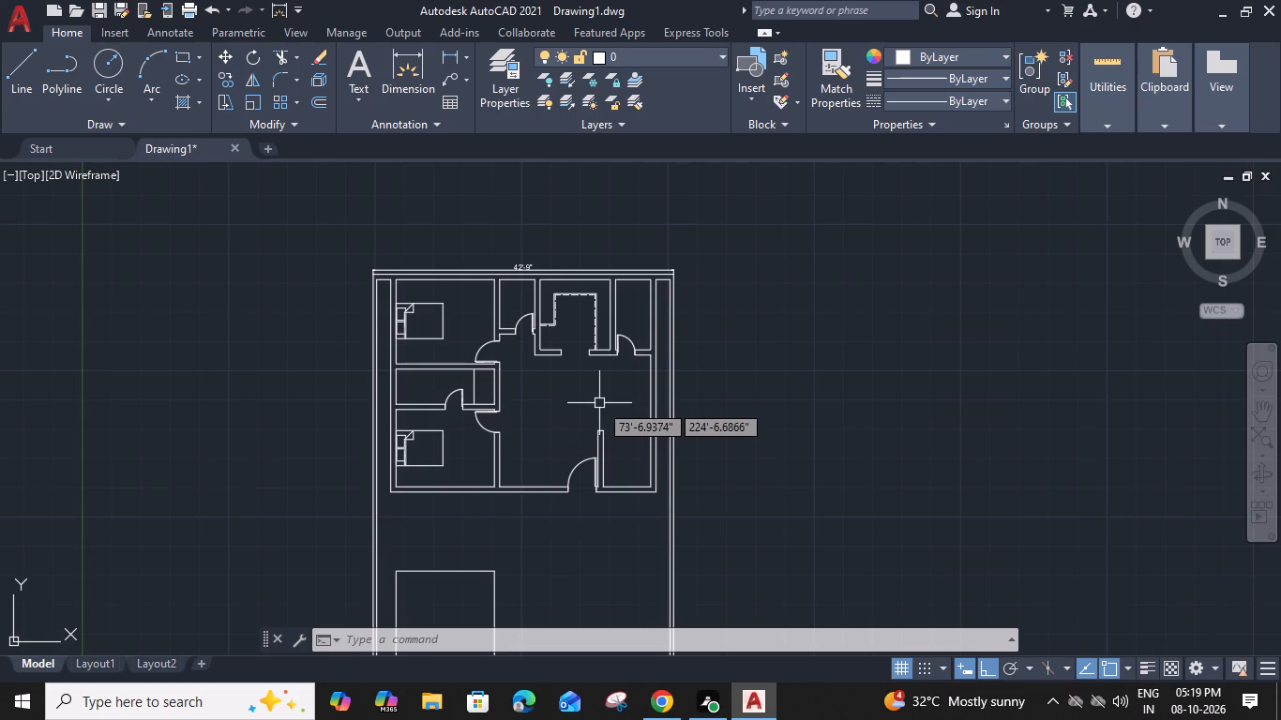
pyautogui.scroll(1, 576, 497)
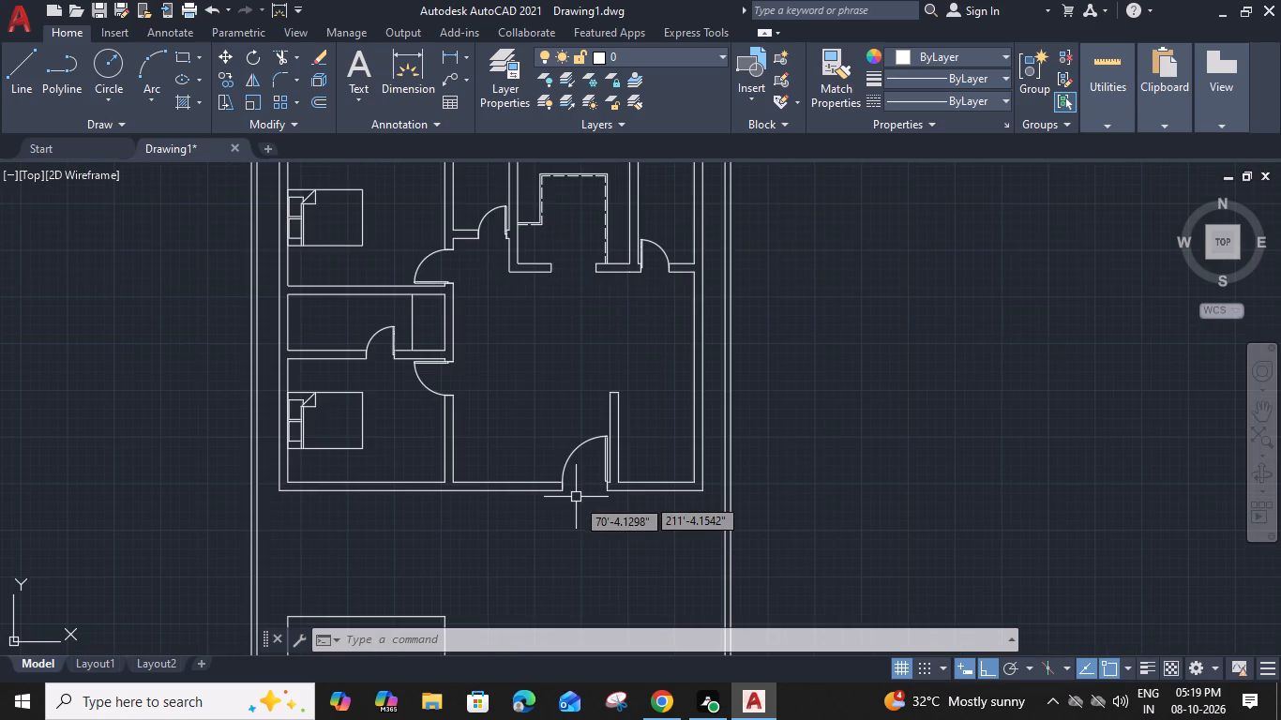
pyautogui.scroll(2, 604, 506)
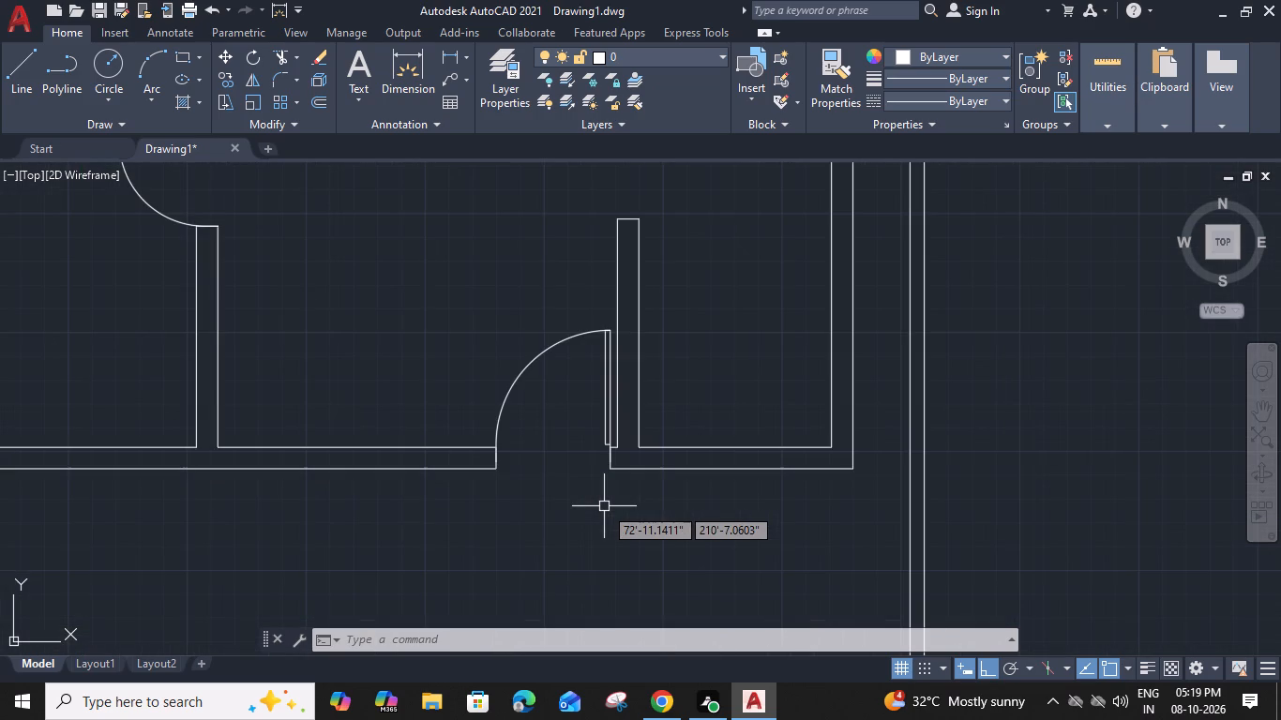
pyautogui.write('l')
pyautogui.press('space')
pyautogui.scroll(2, 603, 489)
pyautogui.click(614, 442)
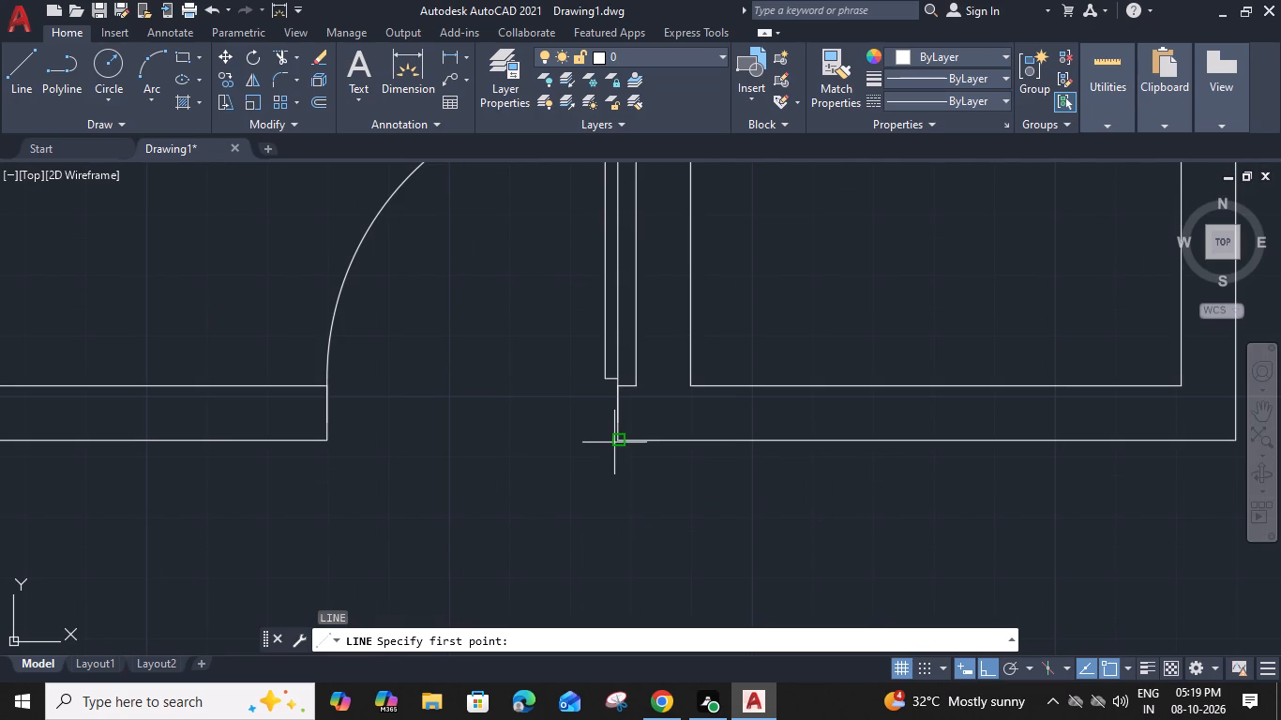
pyautogui.click(324, 443)
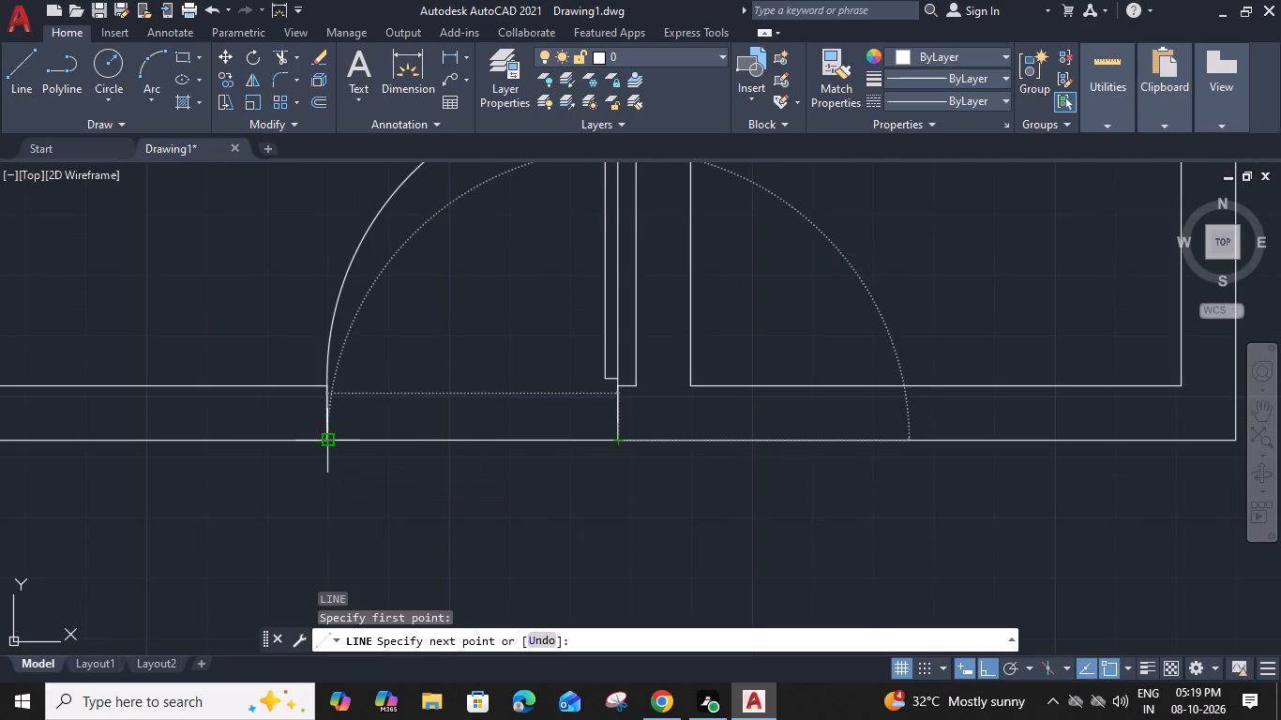
pyautogui.press('Escape')
# Offset the entrance threshold line 2' outward to the south.
pyautogui.click(446, 438)
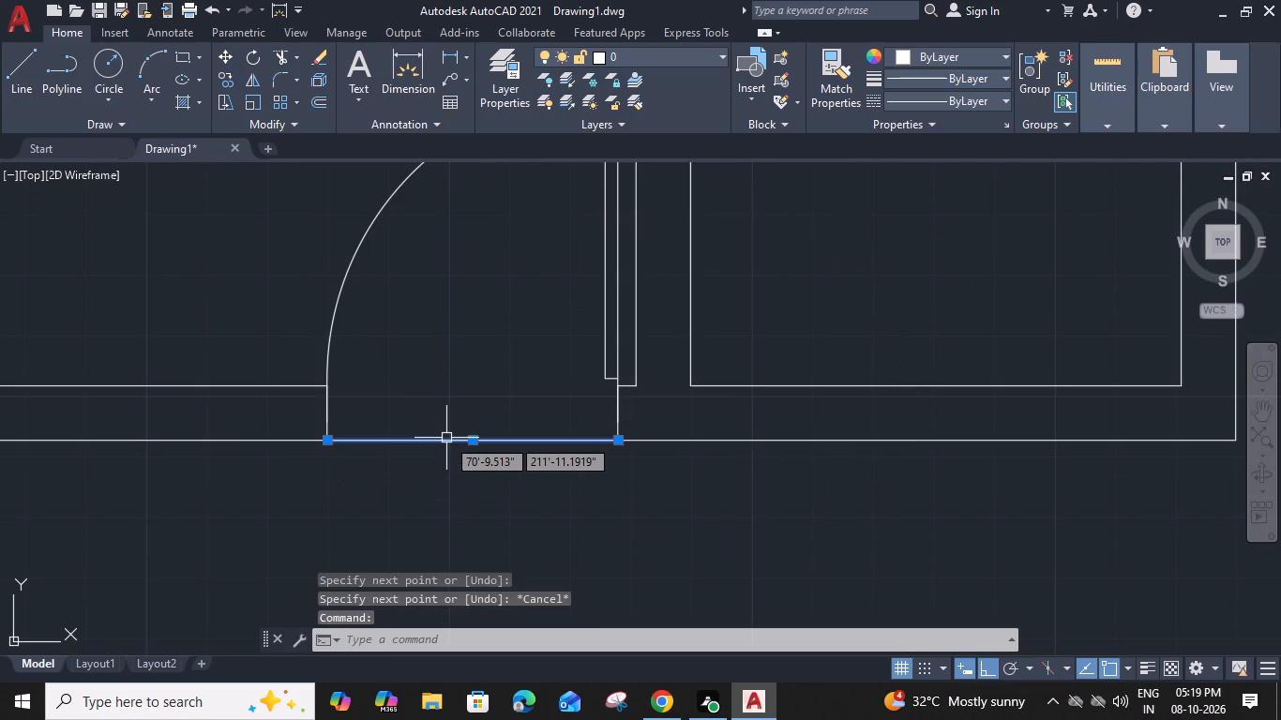
pyautogui.write("o 2'")
pyautogui.press('space')
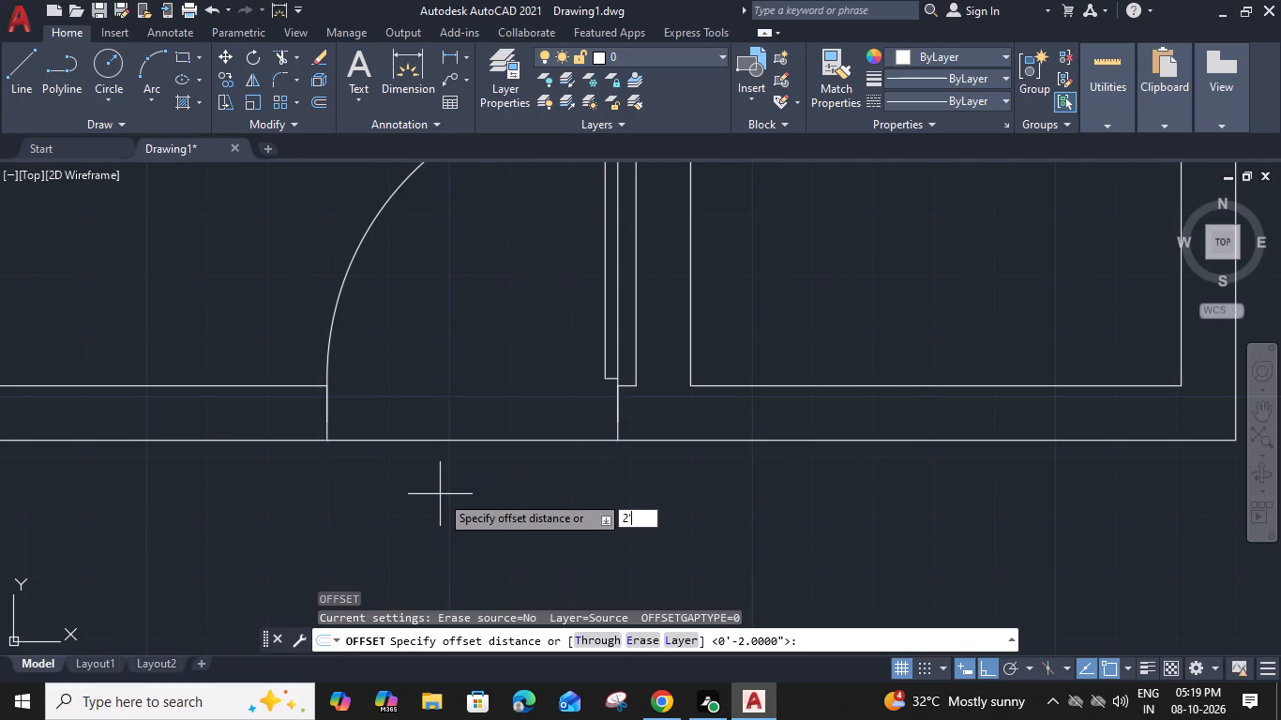
pyautogui.click(440, 494)
pyautogui.scroll(-2, 447, 505)
pyautogui.moveTo(449, 488); pyautogui.dragTo(453, 403, button='middle')
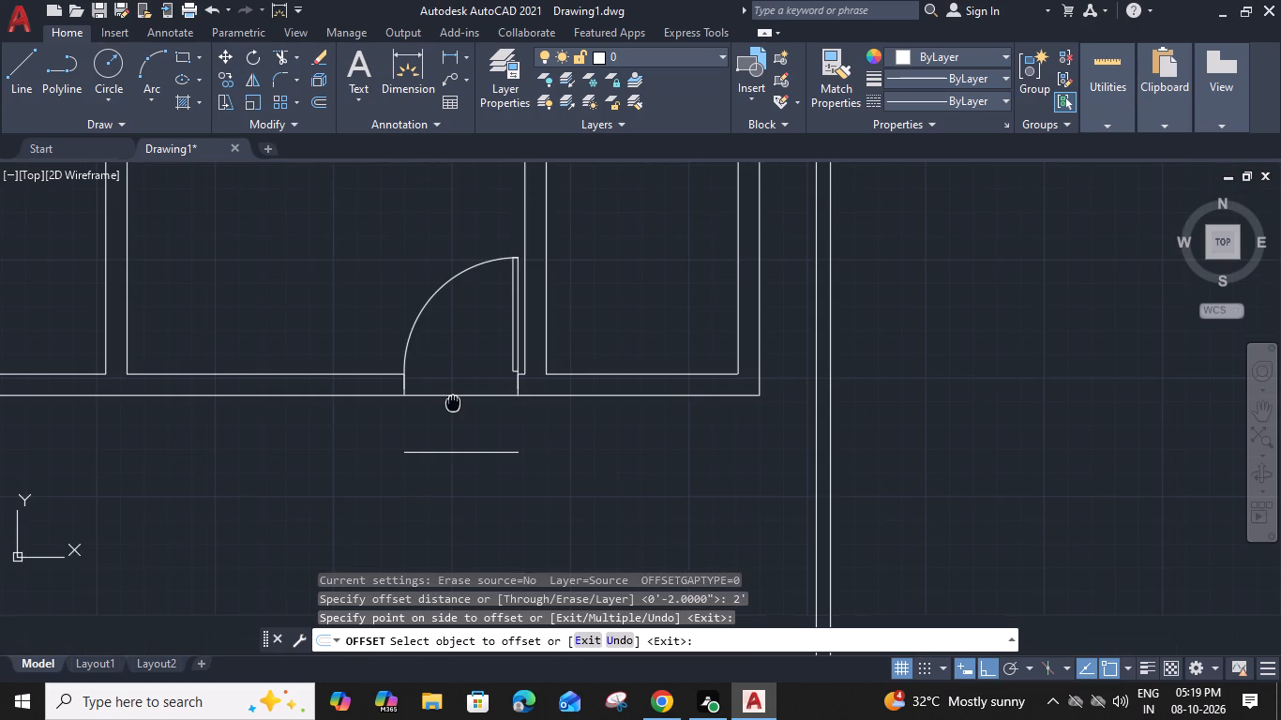
# Offset three successive step lines at 11" spacing southward from the line 2' outside the entrance.
pyautogui.click(470, 452)
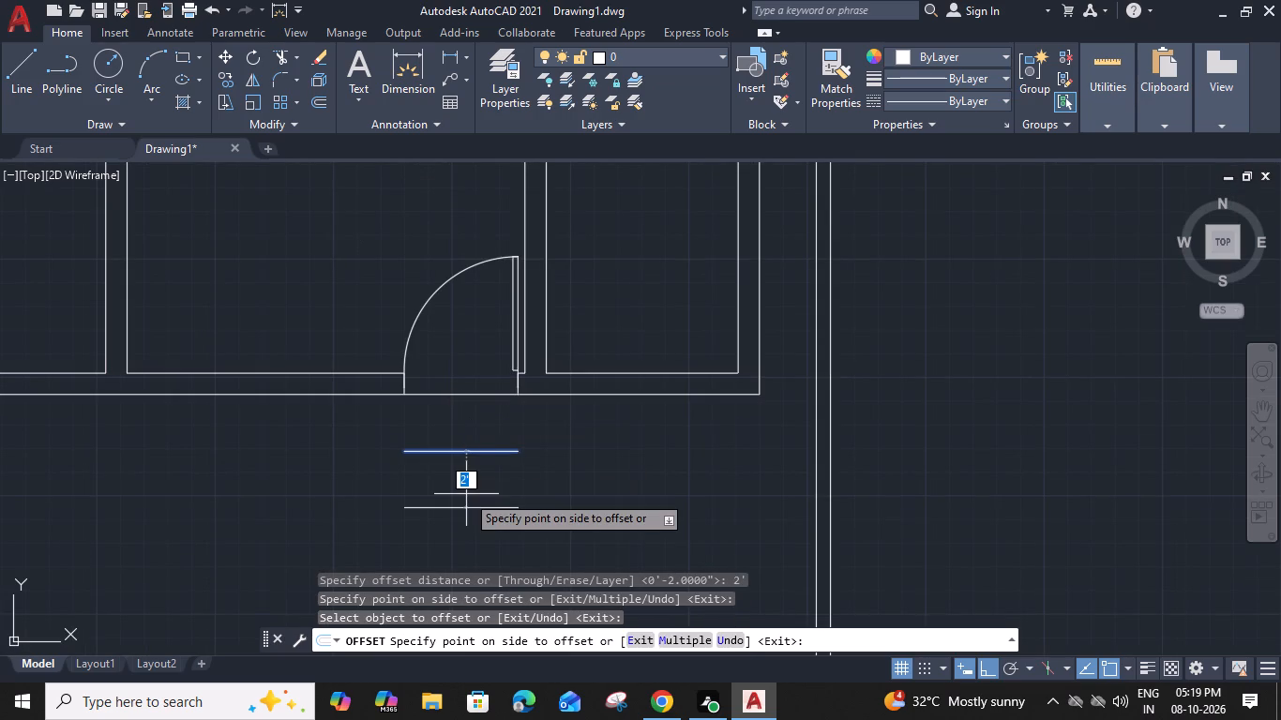
pyautogui.write('11')
pyautogui.hotkey('shift', '"')
pyautogui.press('Return')
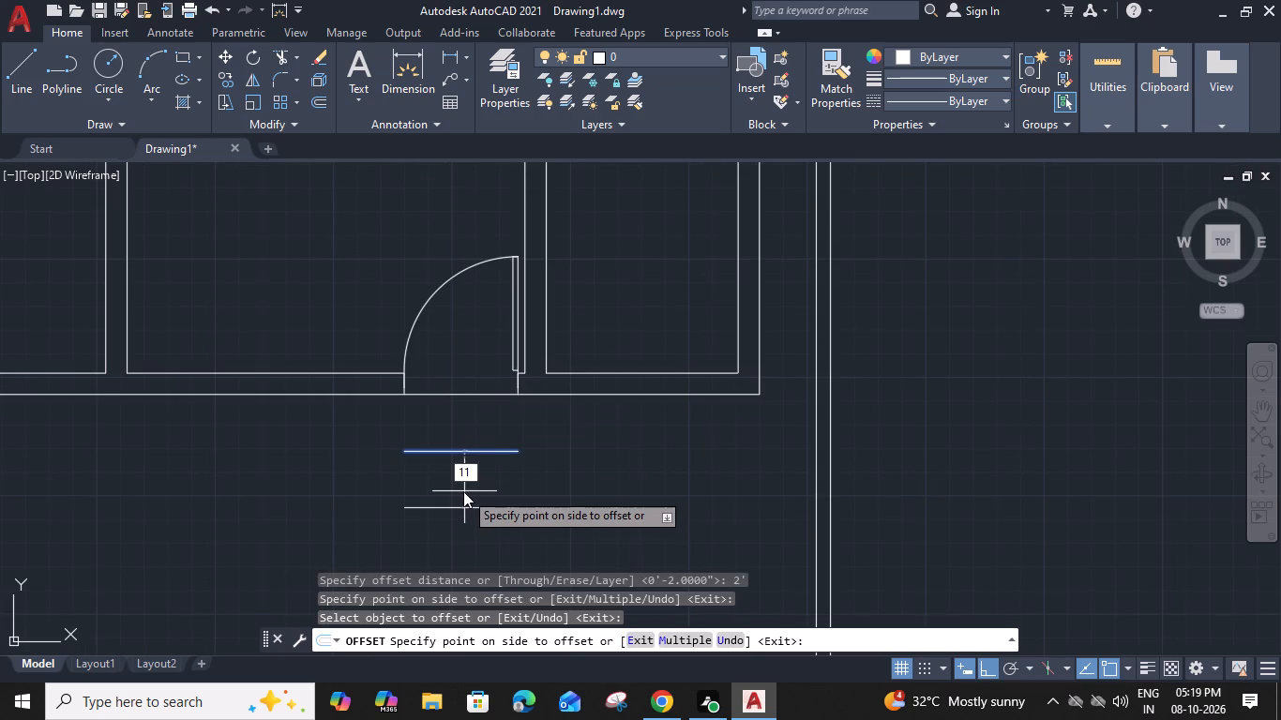
pyautogui.click(475, 474)
pyautogui.press('1')
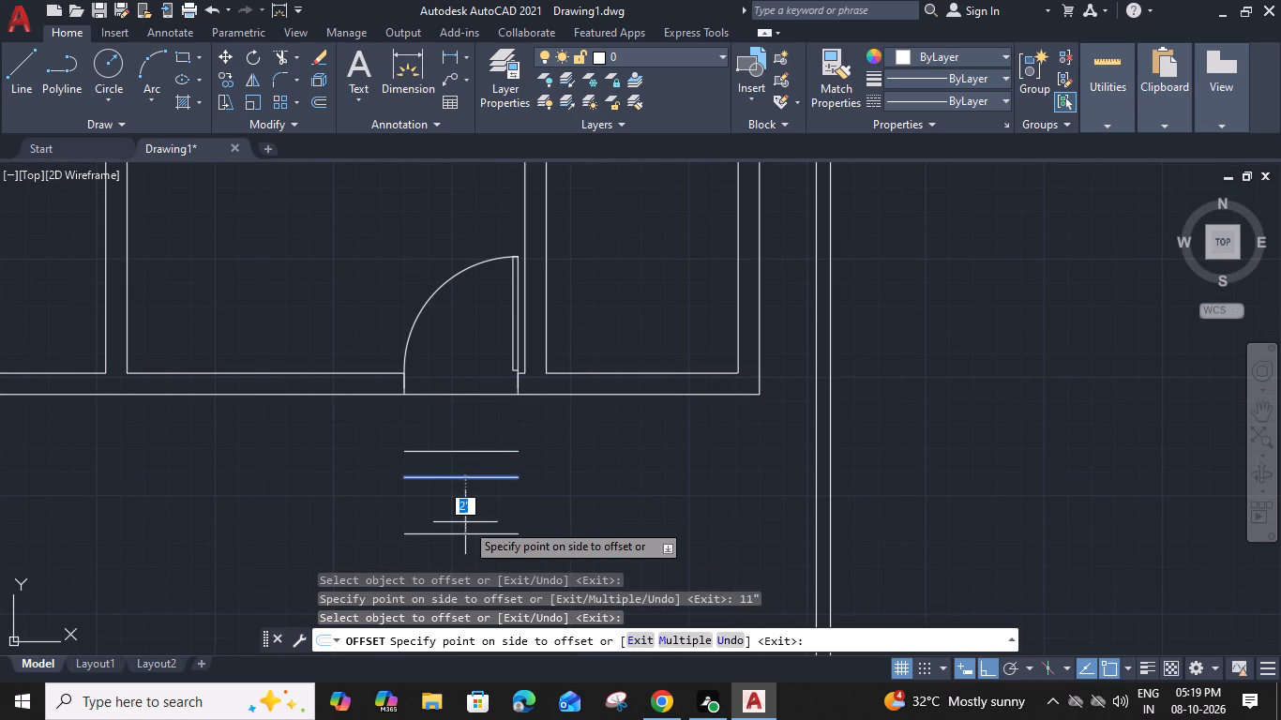
pyautogui.press('1')
pyautogui.hotkey('shift', '"')
pyautogui.press('Return')
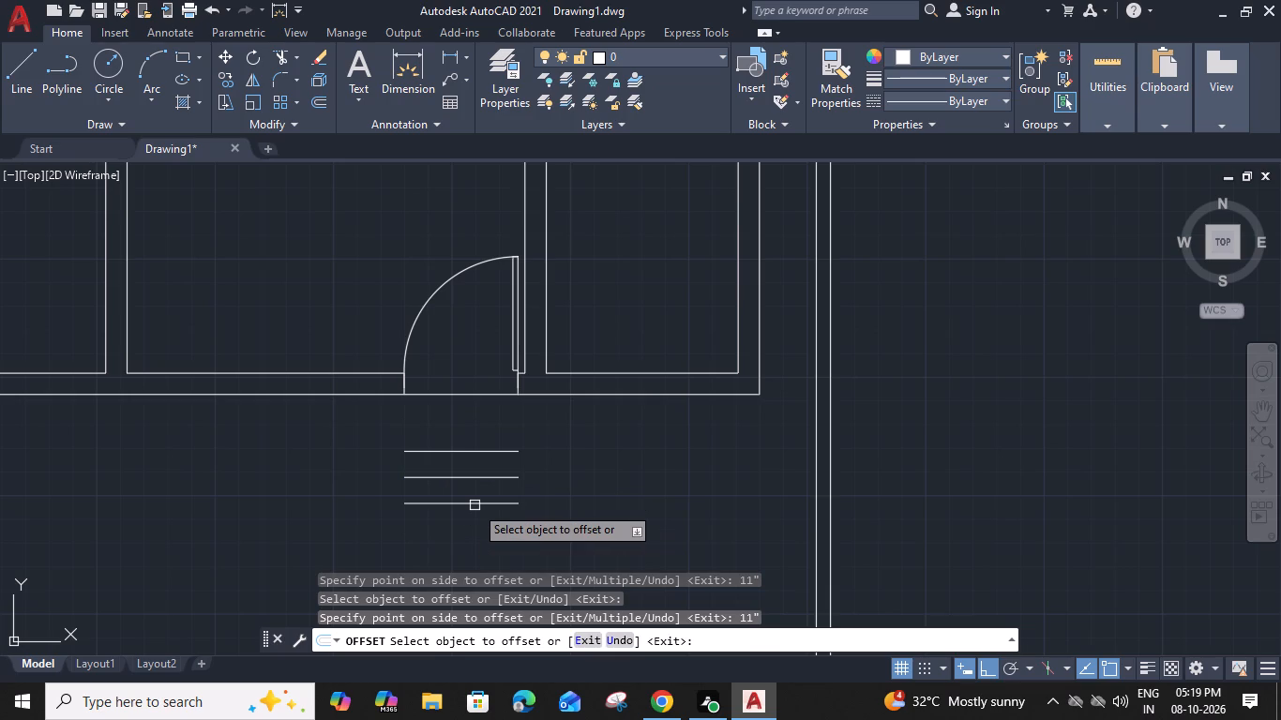
pyautogui.click(475, 505)
pyautogui.press('1')
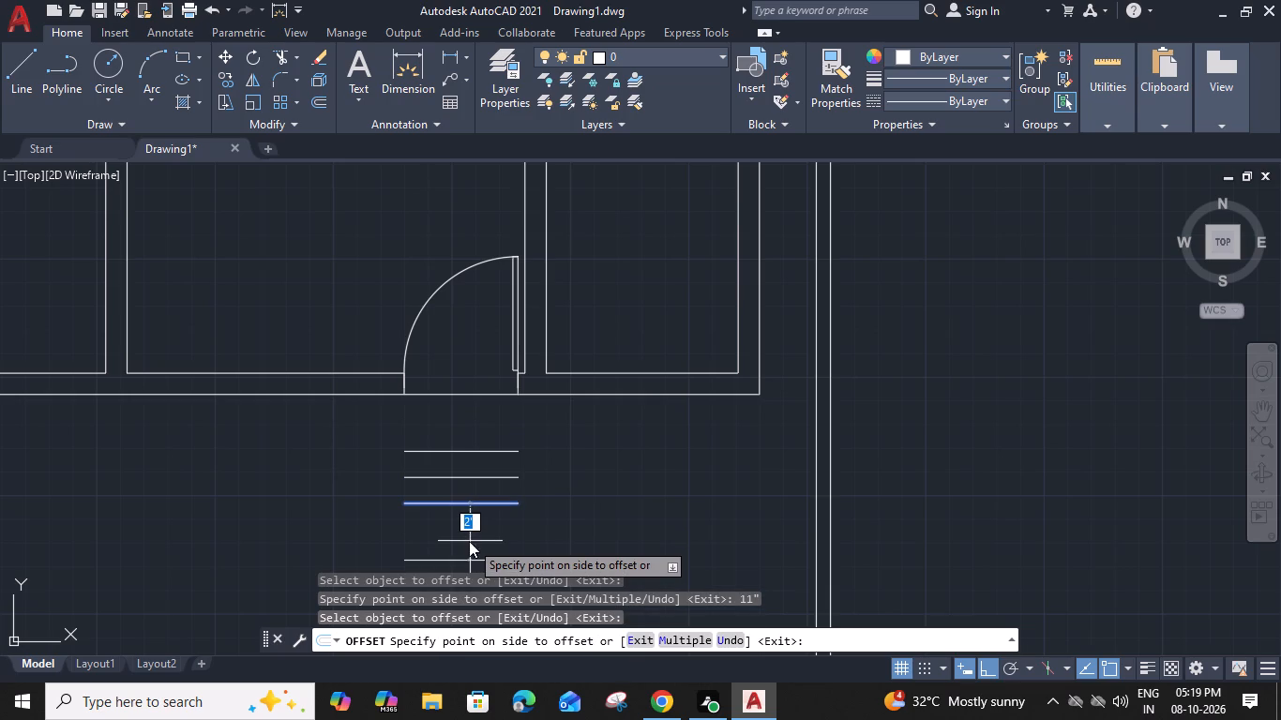
pyautogui.hotkey('shift', '"')
pyautogui.press('BackSpace')
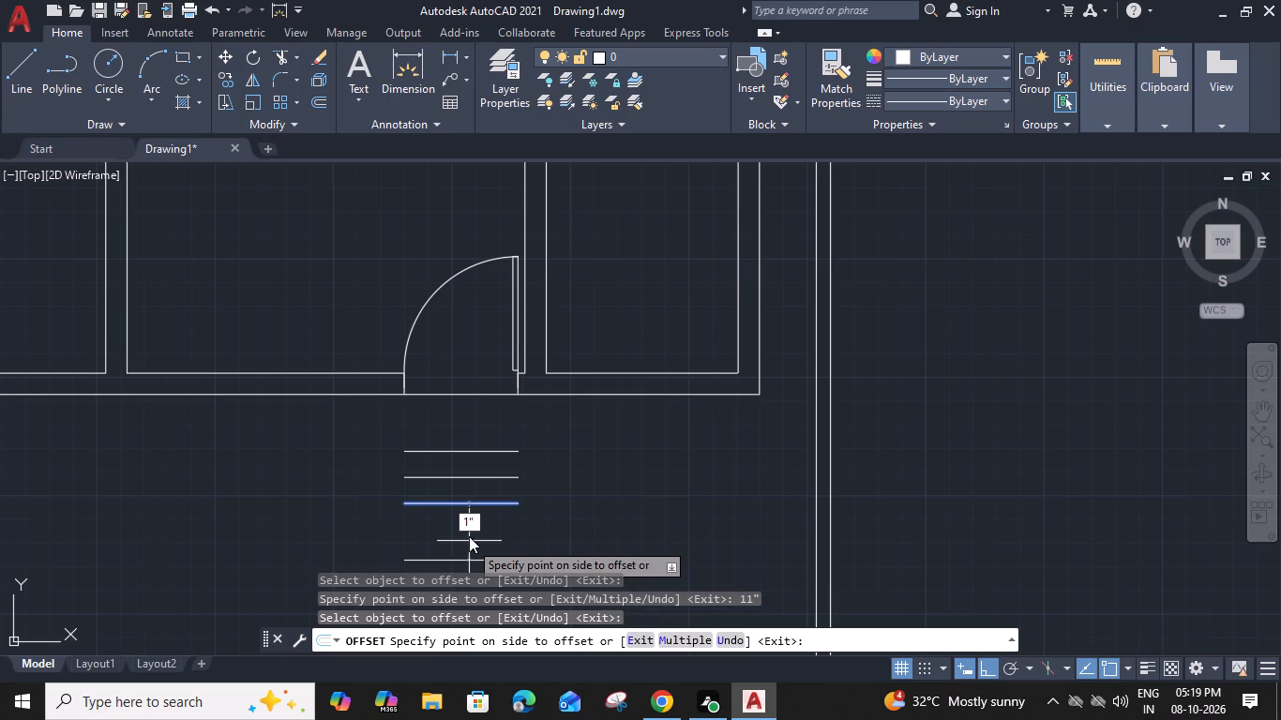
pyautogui.press('BackSpace')
pyautogui.press('1')
pyautogui.press('1')
pyautogui.hotkey('shift', '"')
pyautogui.press('Return')
pyautogui.moveTo(469, 536); pyautogui.dragTo(469, 538, button='middle')
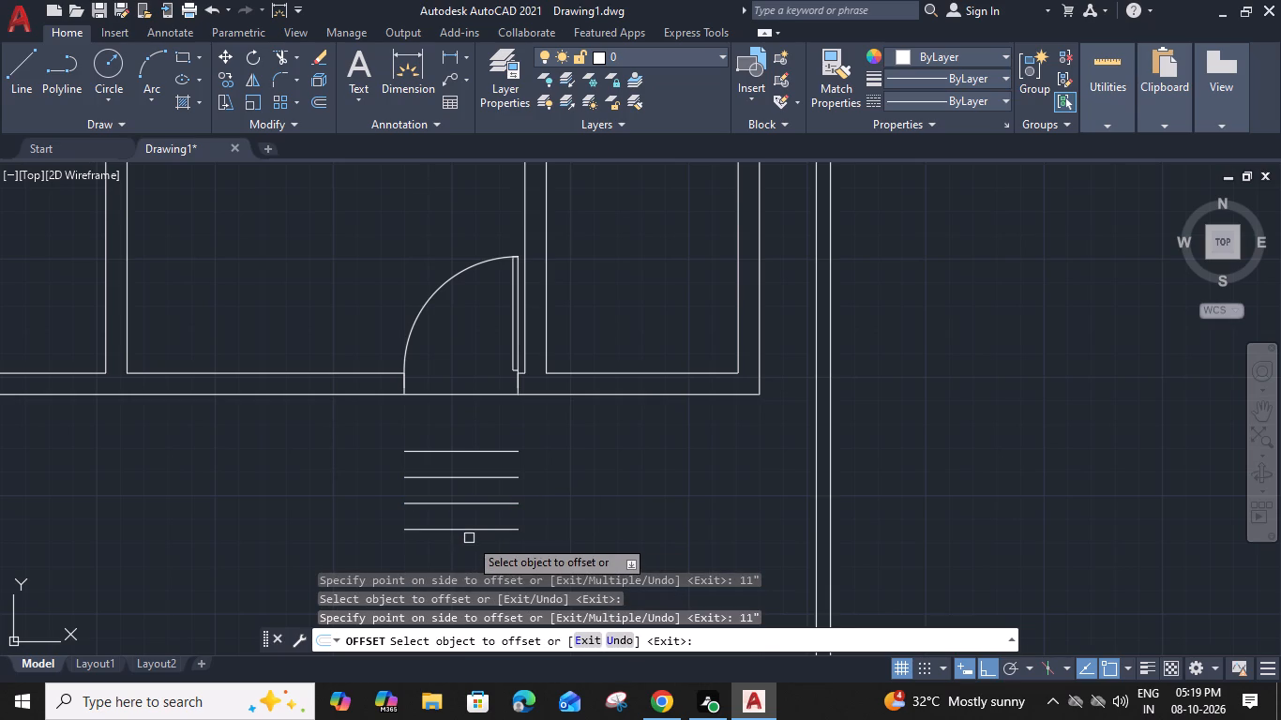
# Offset the outermost entrance step line another 11" to the south.
pyautogui.moveTo(469, 538); pyautogui.dragTo(466, 466, button='middle')
pyautogui.click(470, 461)
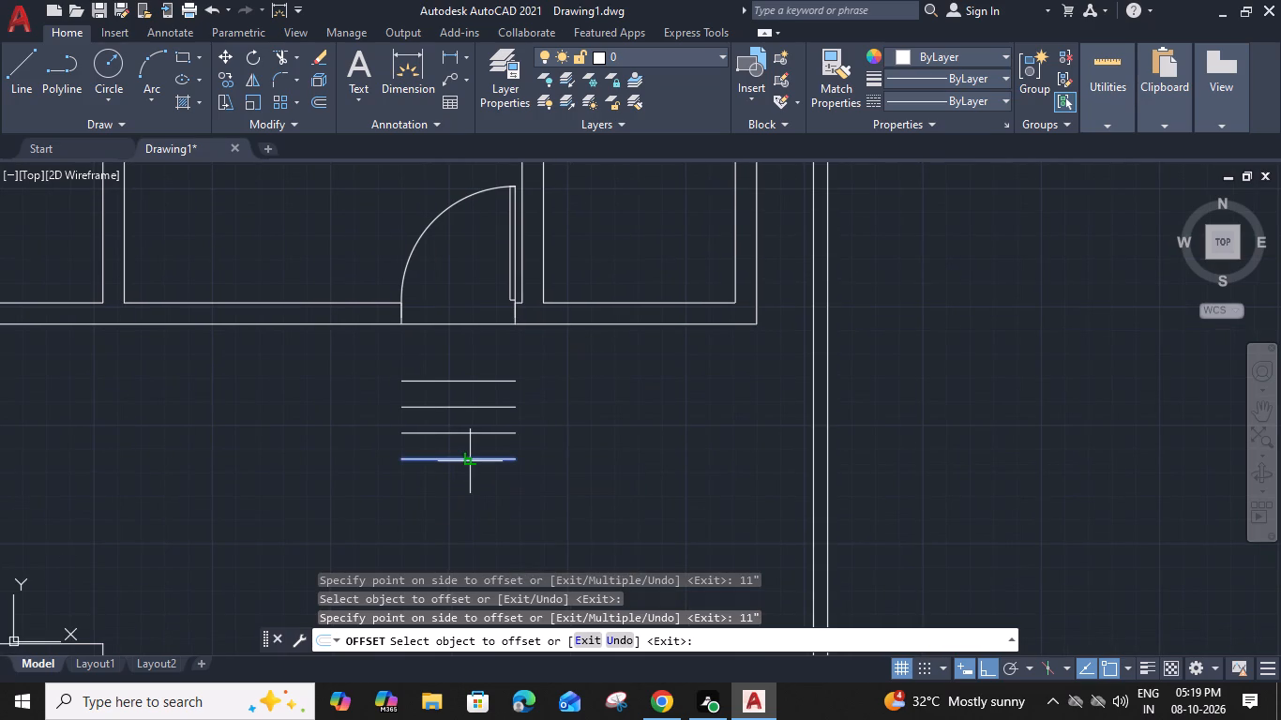
pyautogui.write('11"')
pyautogui.press('Return')
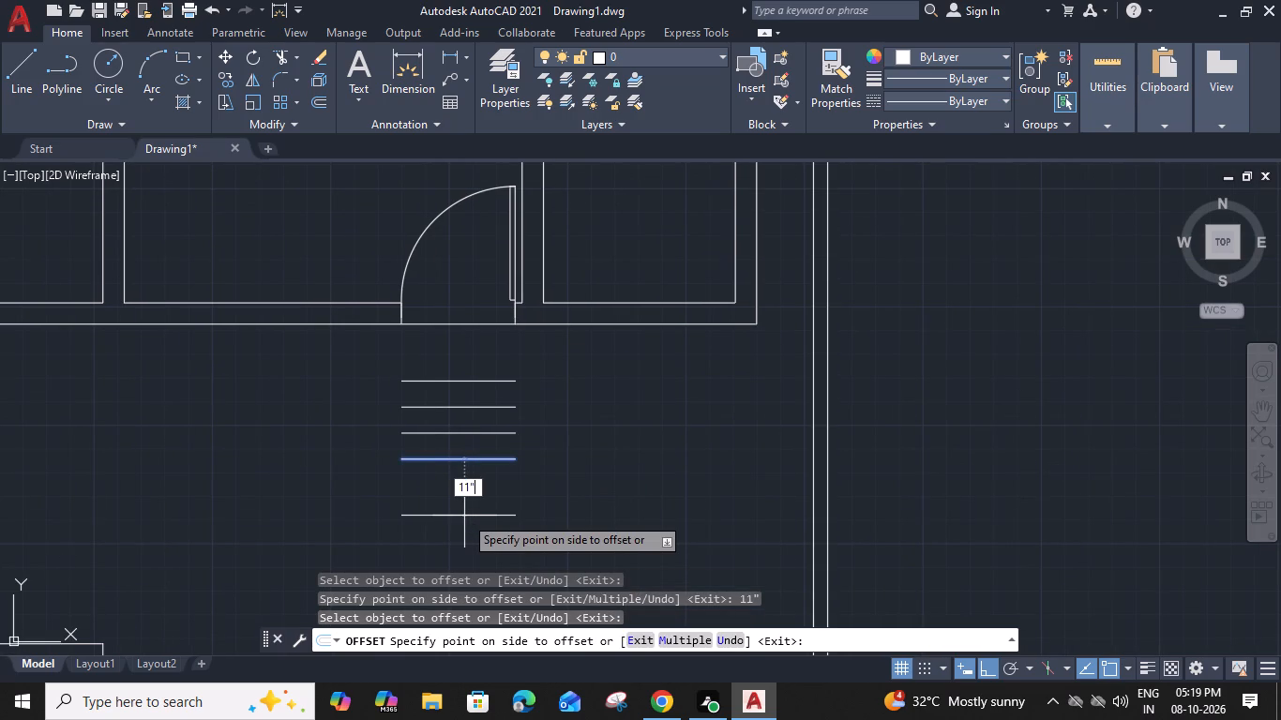
pyautogui.press('Escape')
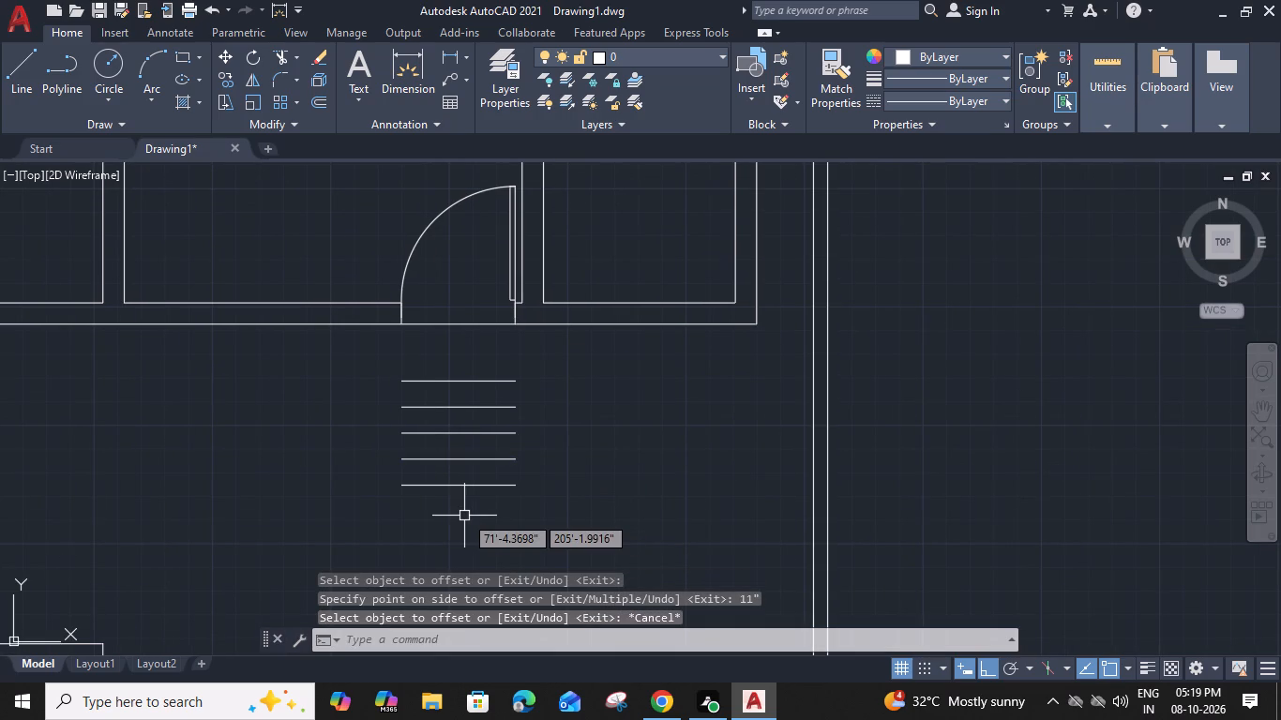
# Draw the east side line of the entrance steps, about 6' south from the outer wall, aligned with the interior wall's east face.
pyautogui.press('l')
pyautogui.press('space')
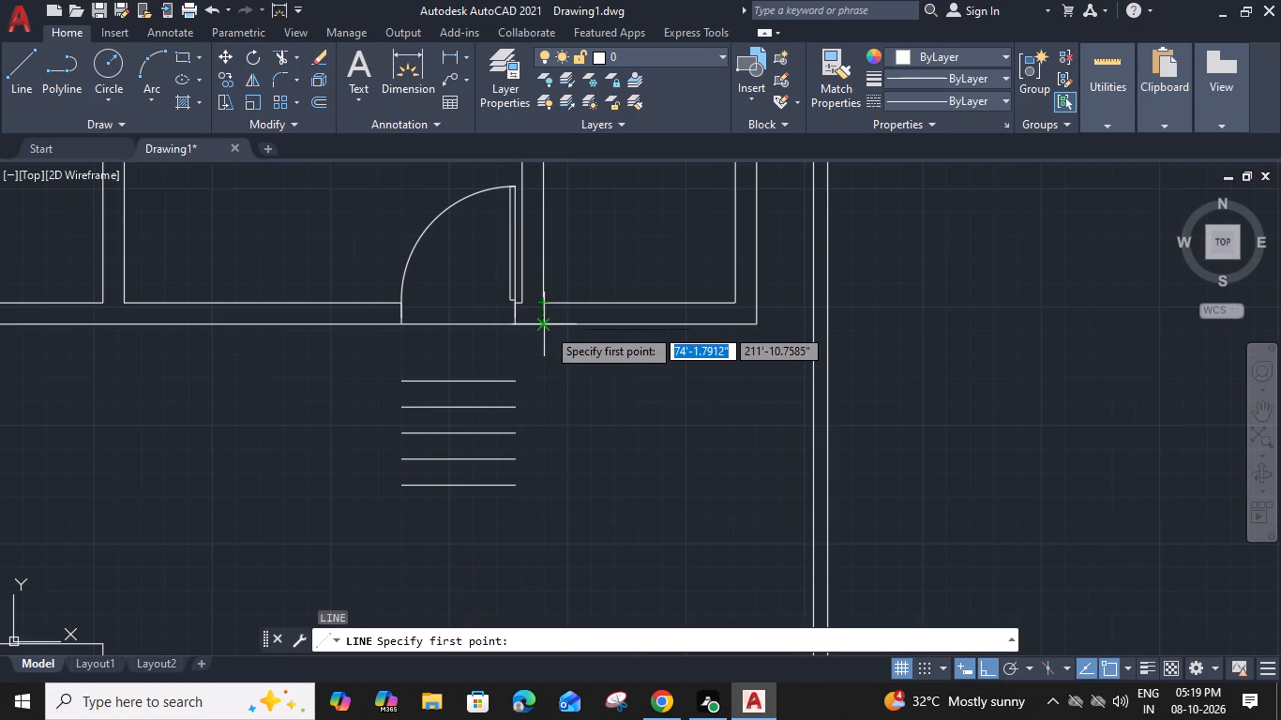
pyautogui.click(547, 327)
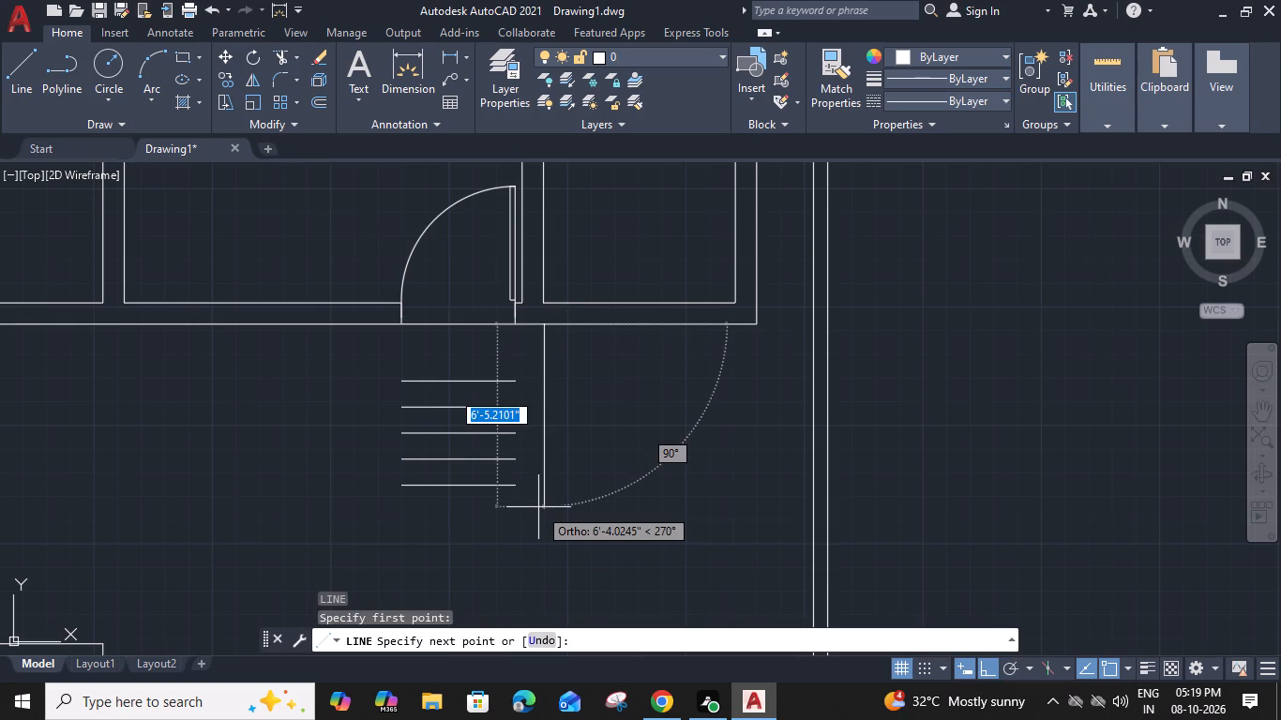
pyautogui.click(542, 497)
pyautogui.press('Escape')
# Extend the five step lines to the east side line and trim that line's overhang below the last step.
pyautogui.write('ex')
pyautogui.press('space')
pyautogui.moveTo(482, 364); pyautogui.dragTo(482, 372)
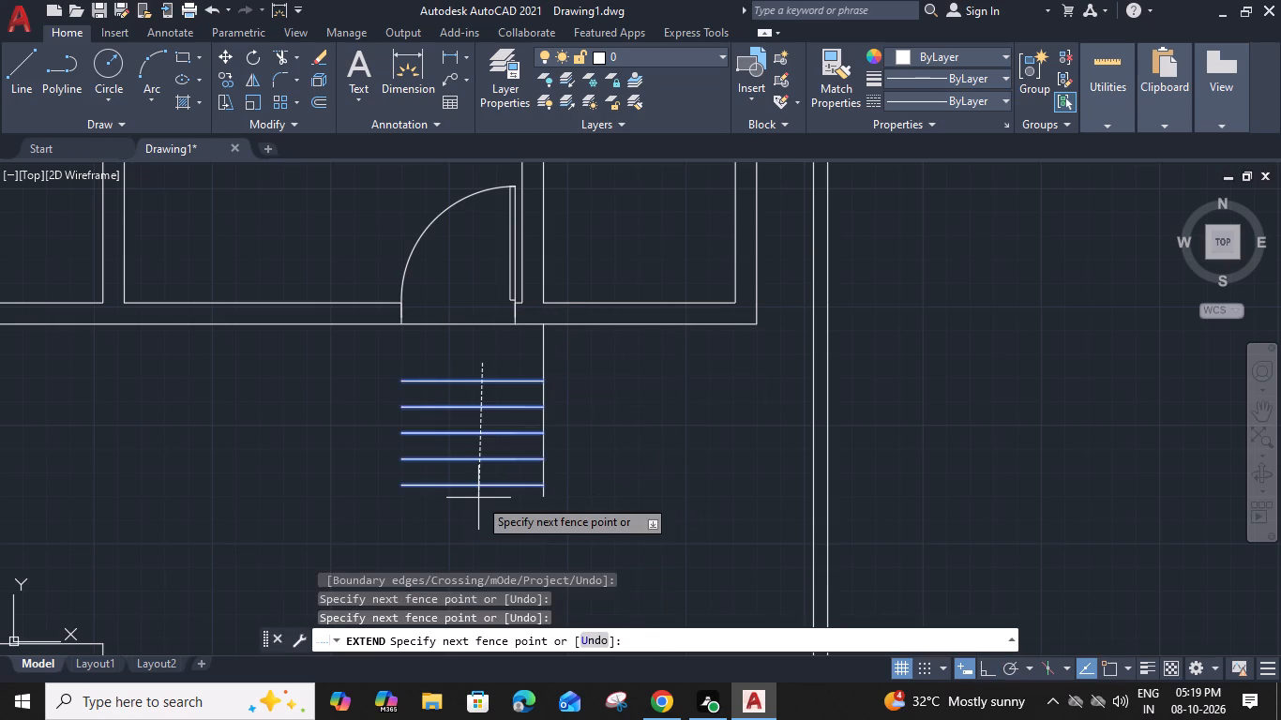
pyautogui.click(478, 498)
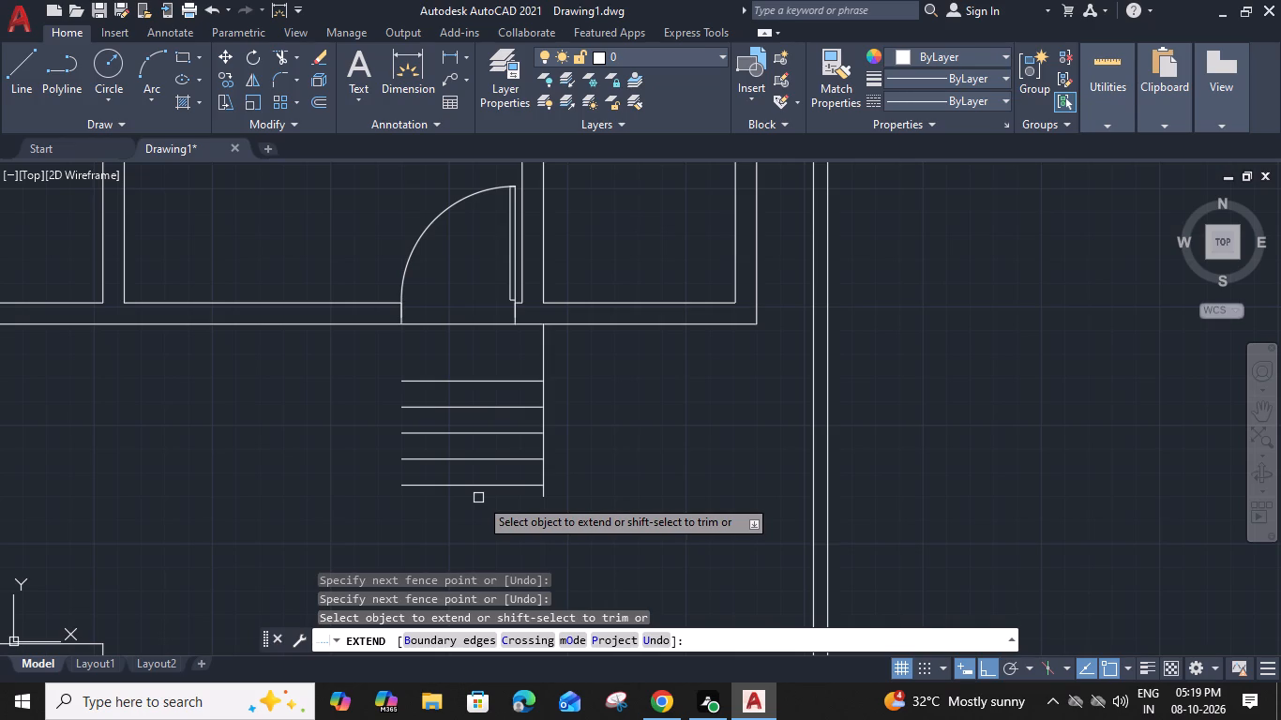
pyautogui.keyDown('shift'); pyautogui.click(544, 494); pyautogui.keyUp('shift')
pyautogui.press('Escape')
# Draw the west side line of the entrance steps, about 6' south from the outer wall, just west of the door opening.
pyautogui.write('l')
pyautogui.press('space')
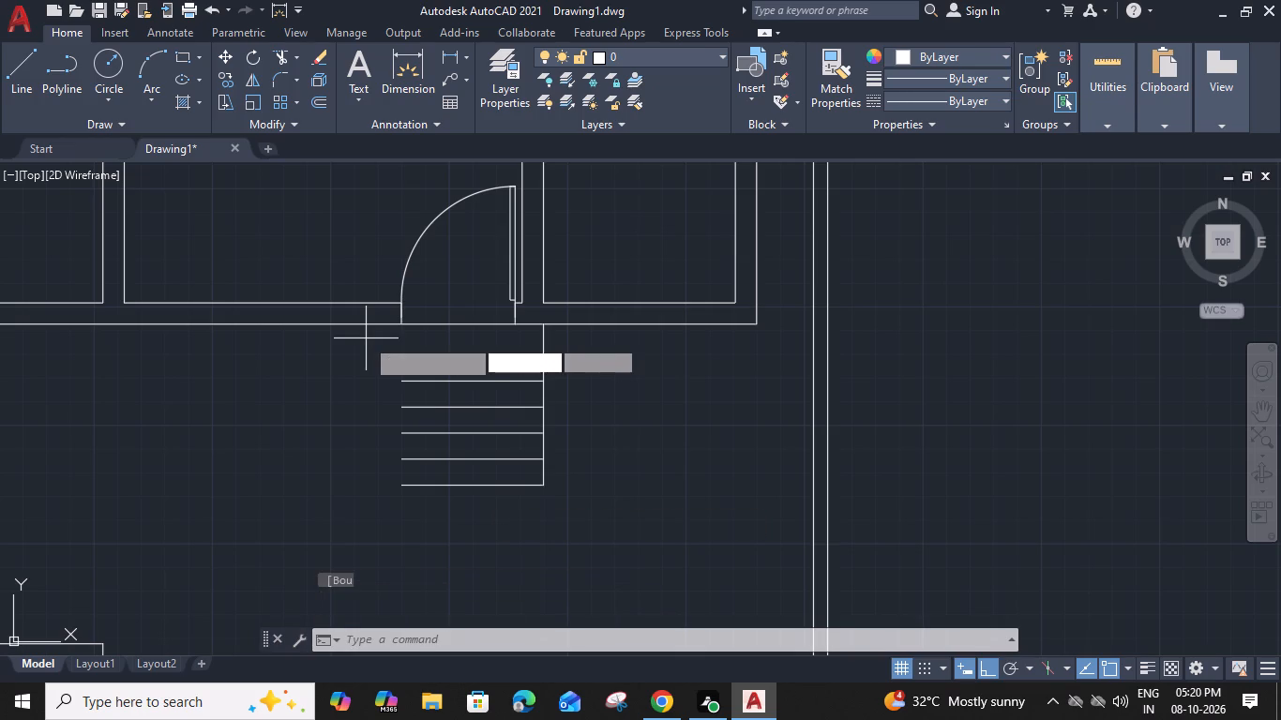
pyautogui.click(376, 325)
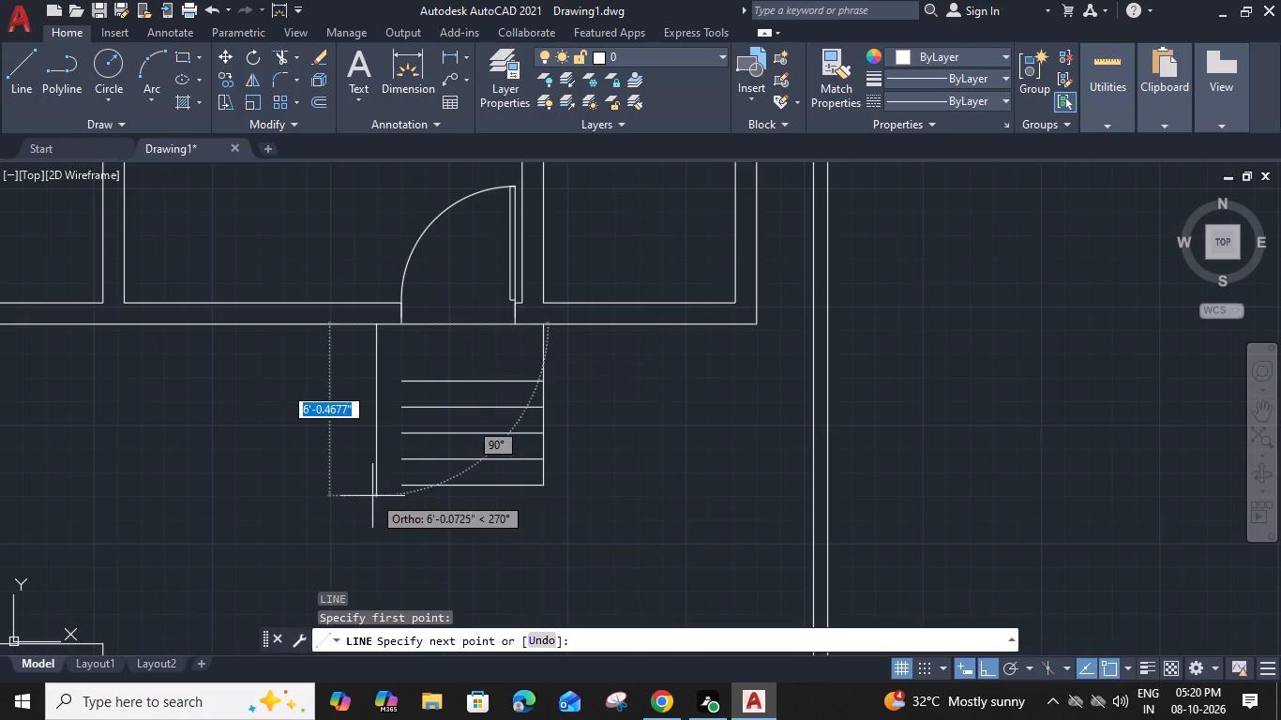
pyautogui.click(373, 496)
pyautogui.press('Escape')
# Extend the five step lines to the west side line and trim that line's overhang below the last step.
pyautogui.write('ex')
pyautogui.press('space')
pyautogui.click(436, 371)
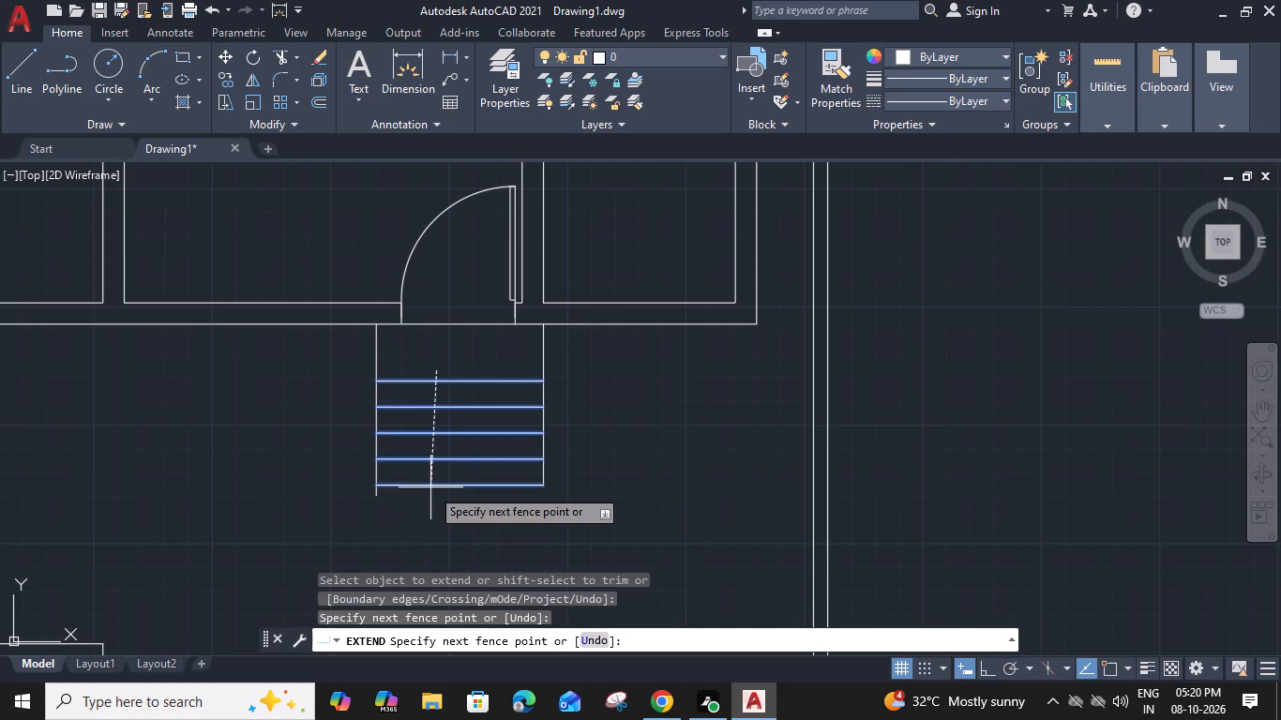
pyautogui.click(430, 487)
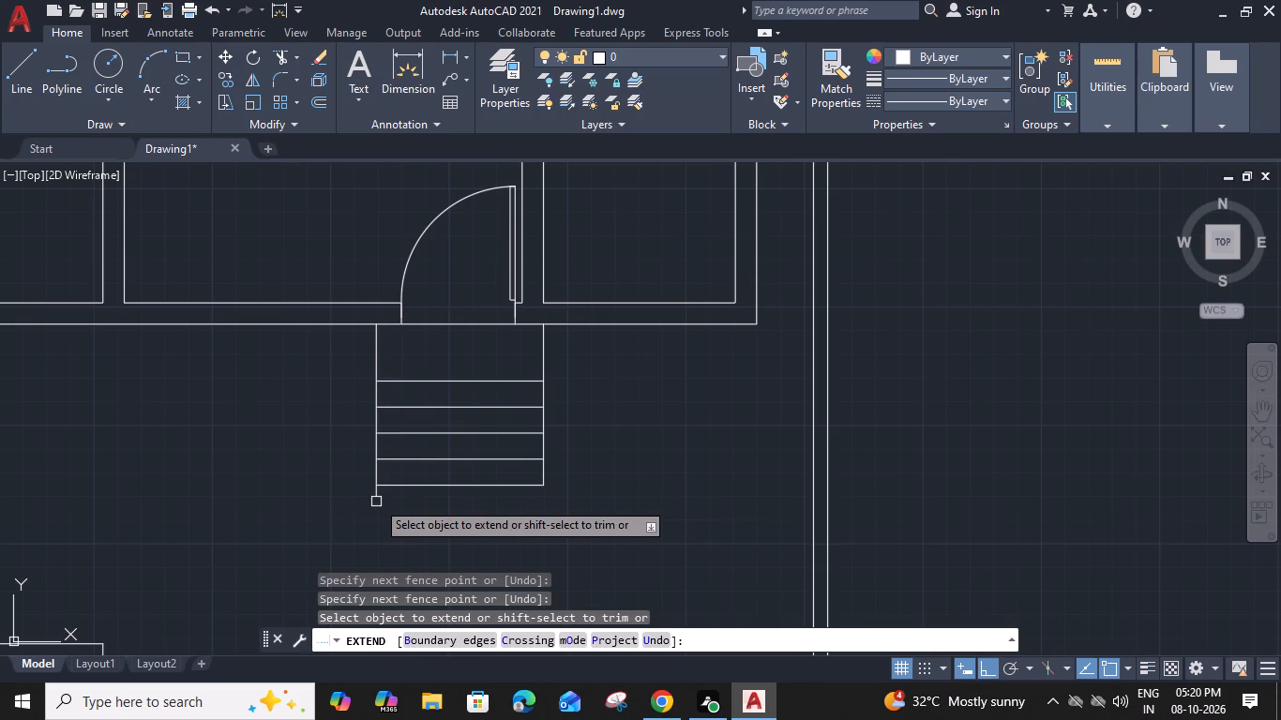
pyautogui.keyDown('shift'); pyautogui.click(377, 500); pyautogui.keyUp('shift')
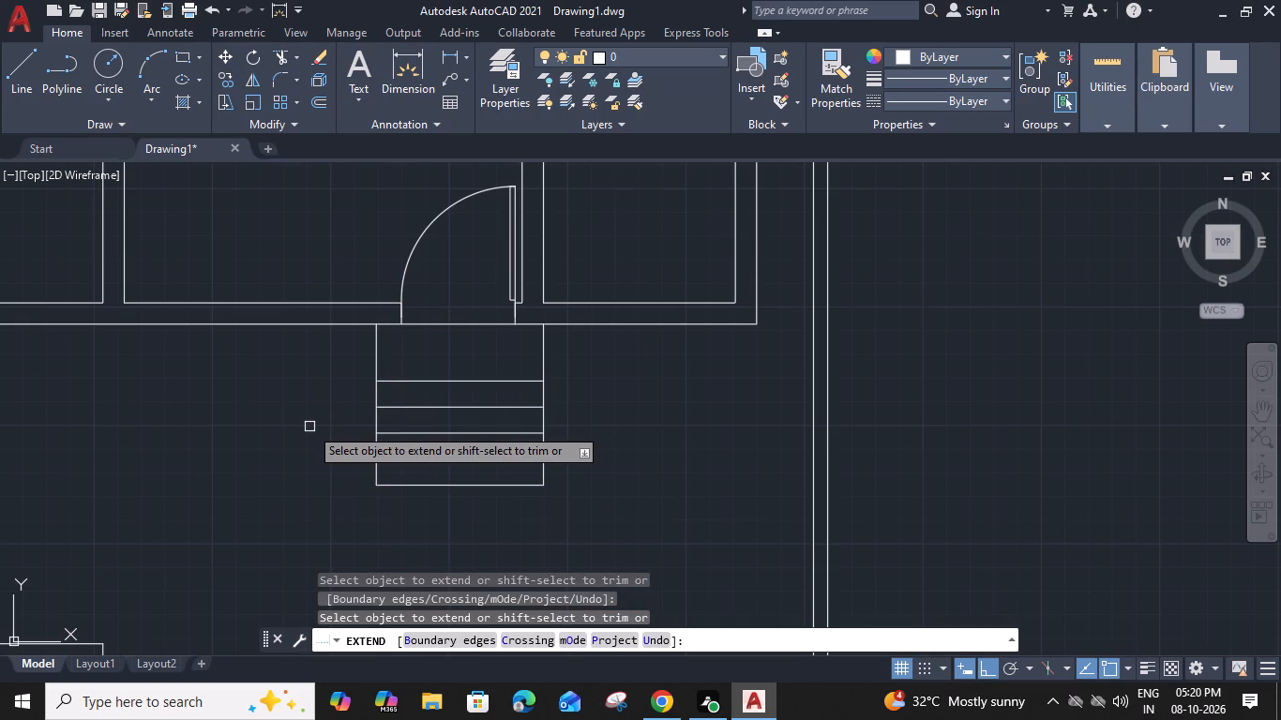
pyautogui.scroll(-1, 328, 420)
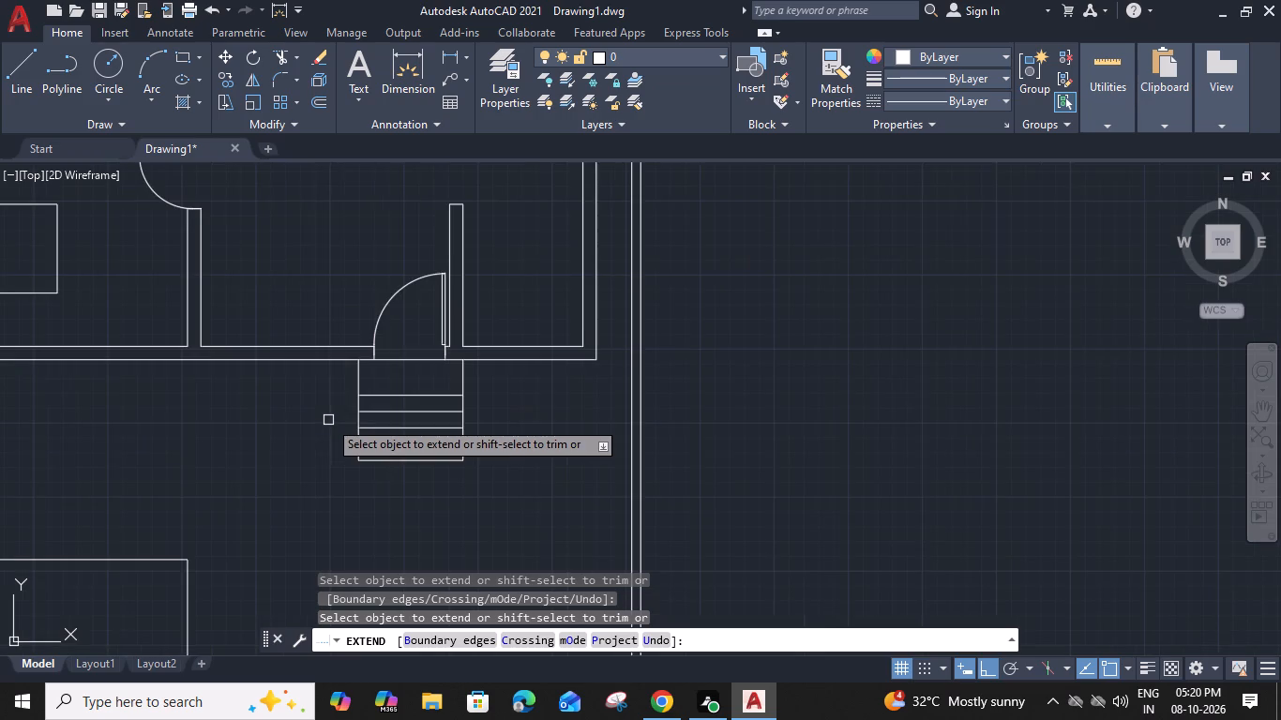
pyautogui.moveTo(334, 420); pyautogui.dragTo(496, 423, button='middle')
pyautogui.press('Escape')
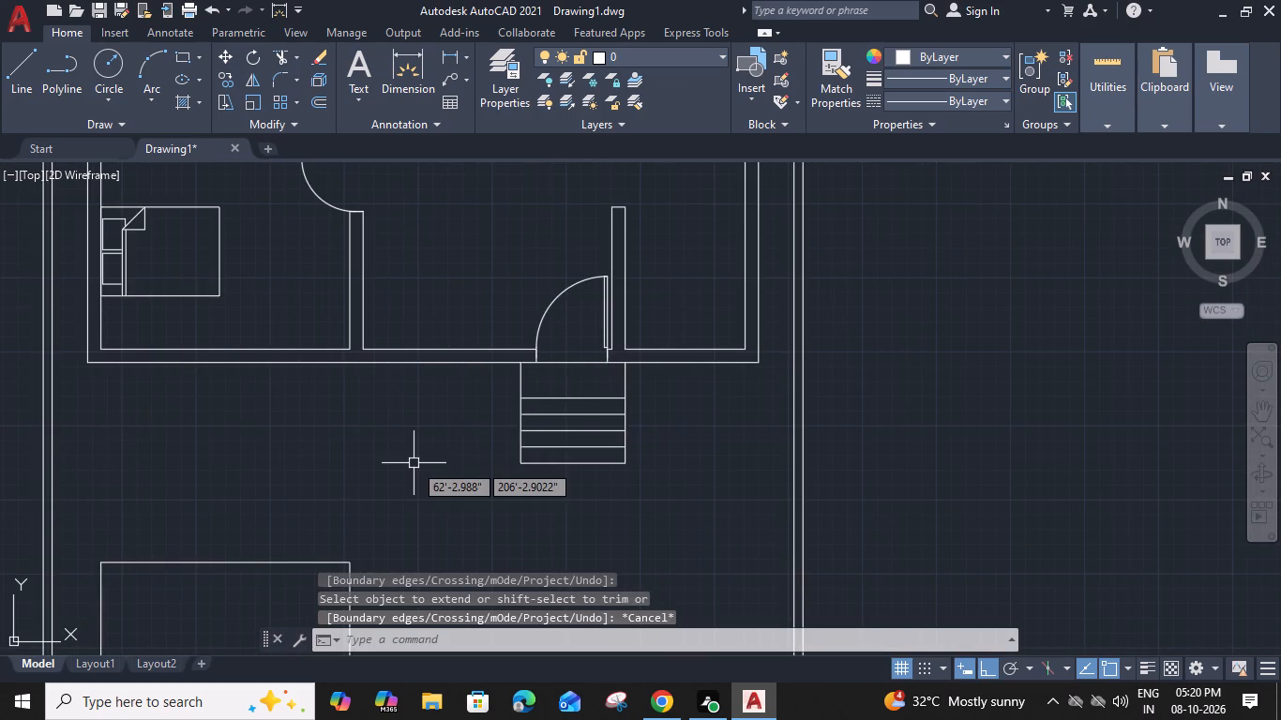
# Delete the long narrow rectangular outline lying south of the house, inside the boundary walls.
pyautogui.scroll(-1, 414, 463)
pyautogui.moveTo(423, 453); pyautogui.dragTo(580, 275, button='middle')
pyautogui.scroll(-1, 576, 334)
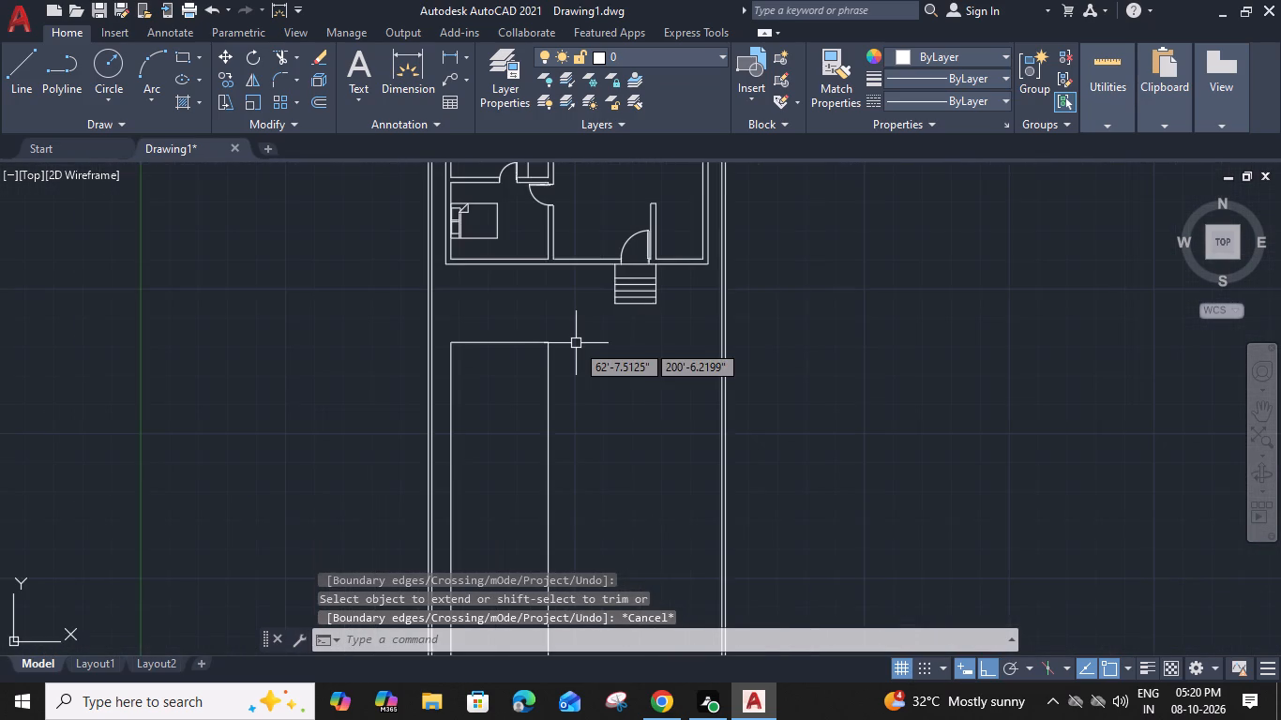
pyautogui.scroll(-2, 578, 348)
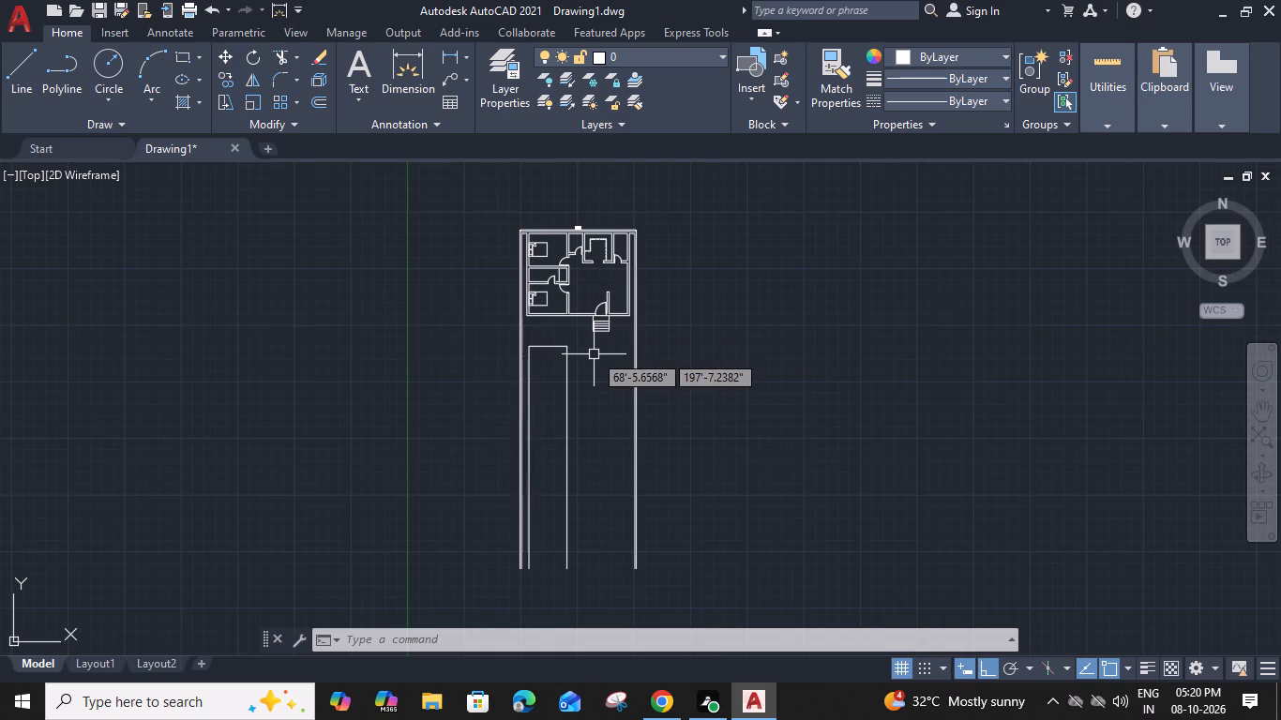
pyautogui.scroll(3, 581, 334)
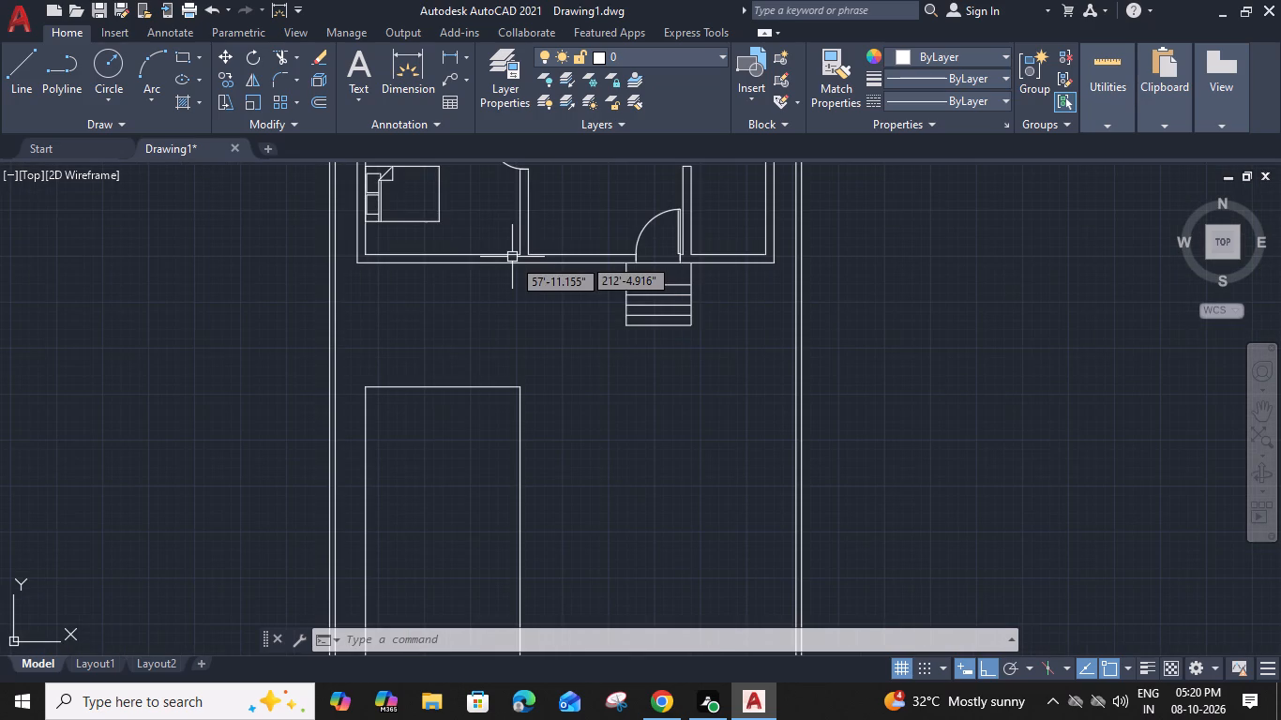
pyautogui.moveTo(553, 370); pyautogui.dragTo(553, 379)
pyautogui.click(363, 451)
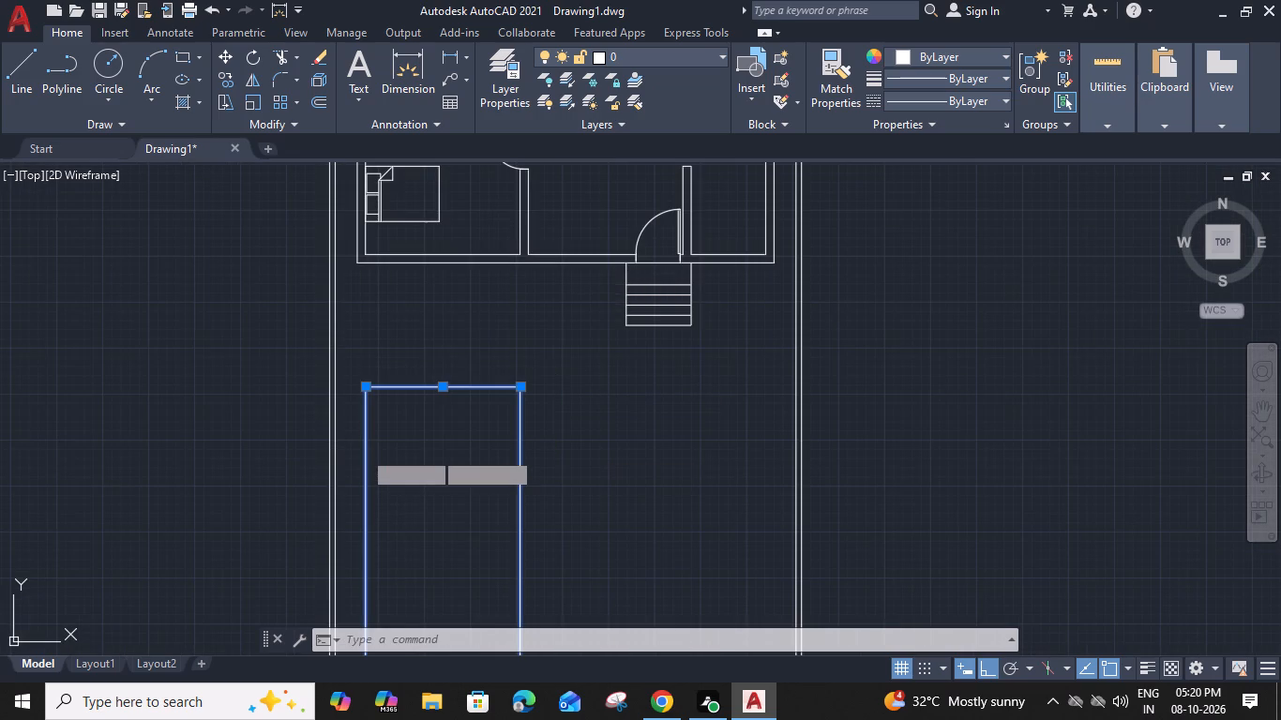
pyautogui.press('Delete')
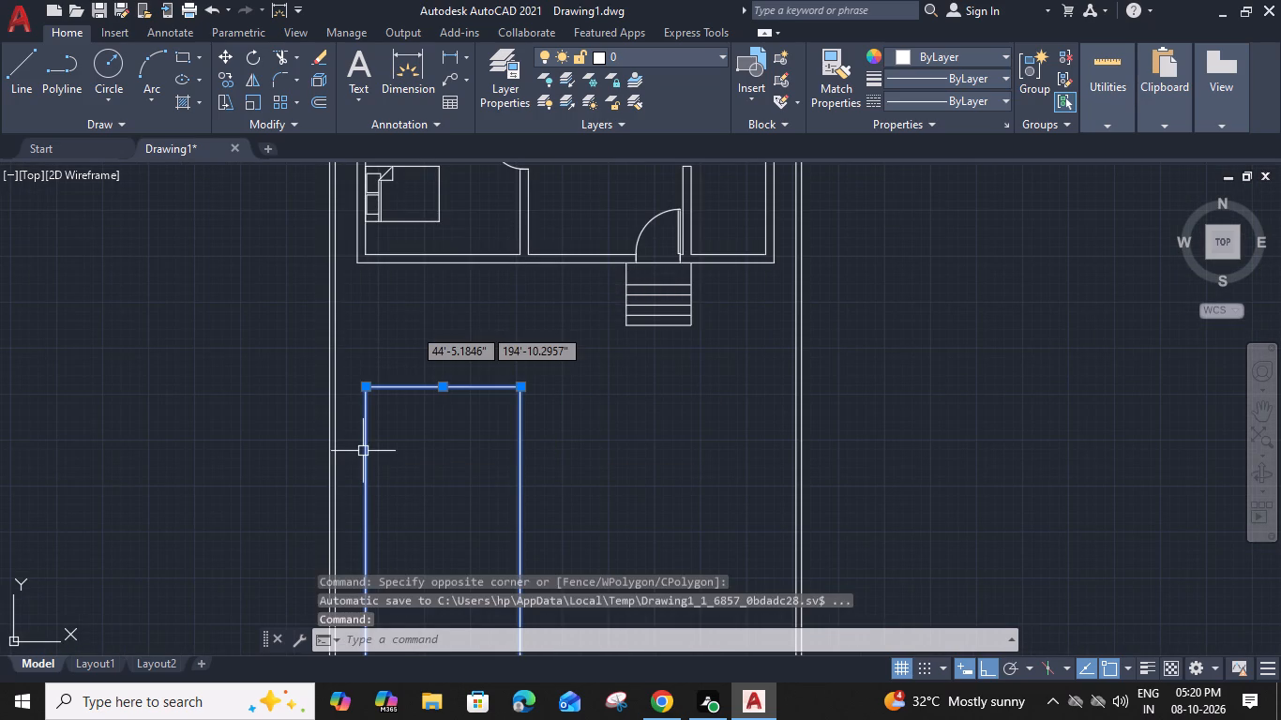
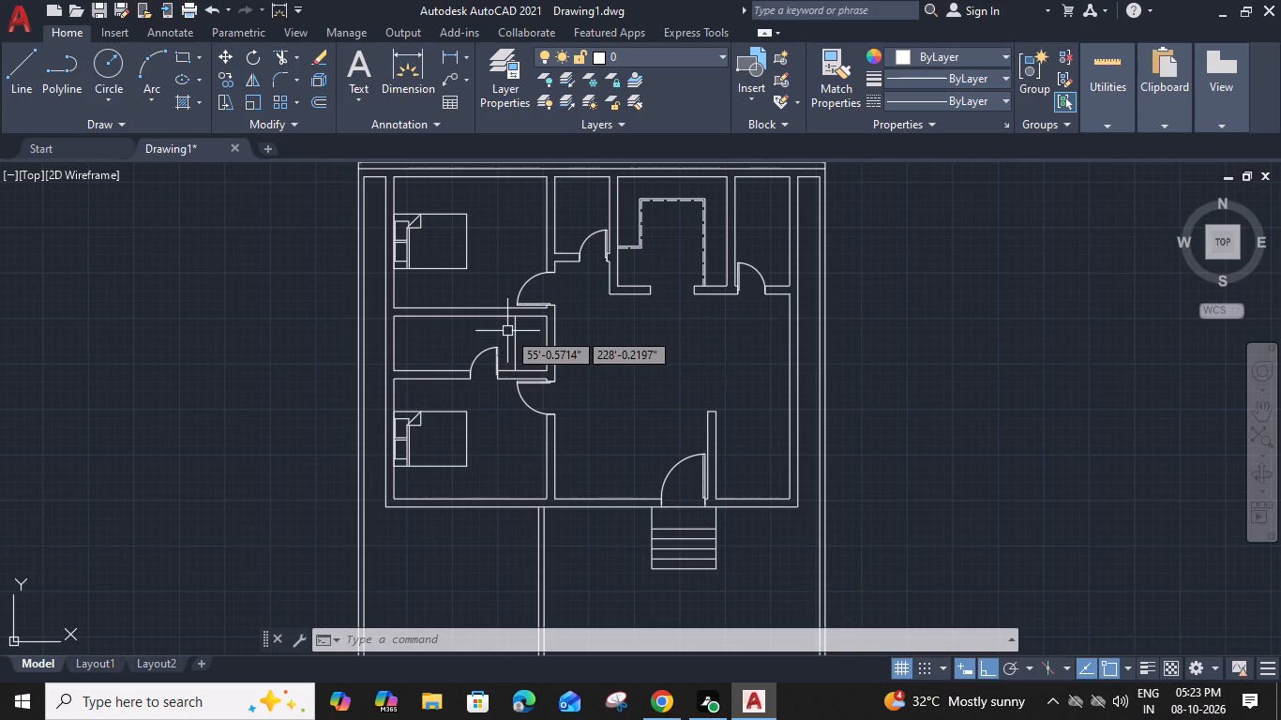
# Insert the "Sofa - Roundback 7 ft." block from the Home - Space Planner DesignCenter blocks into the open area south of the southwest bedroom.
pyautogui.moveTo(509, 253); pyautogui.dragTo(544, 251, button='middle')
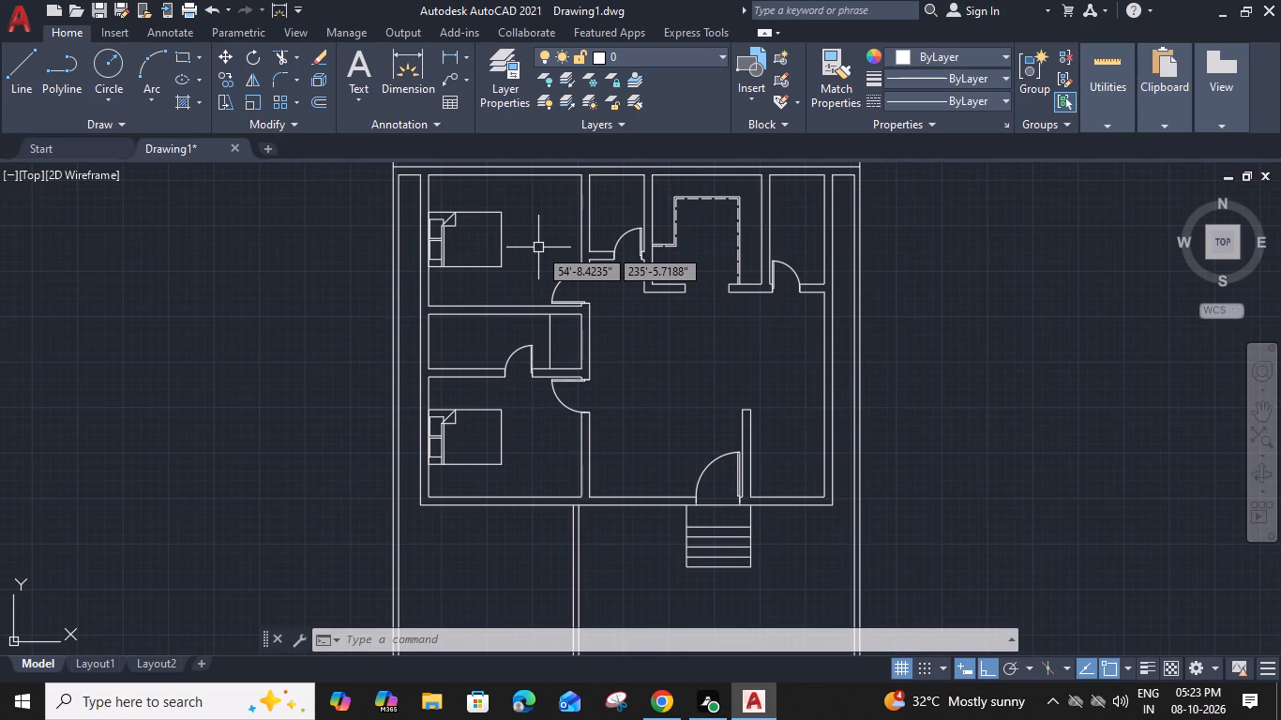
pyautogui.hotkey('ctrl', '2')
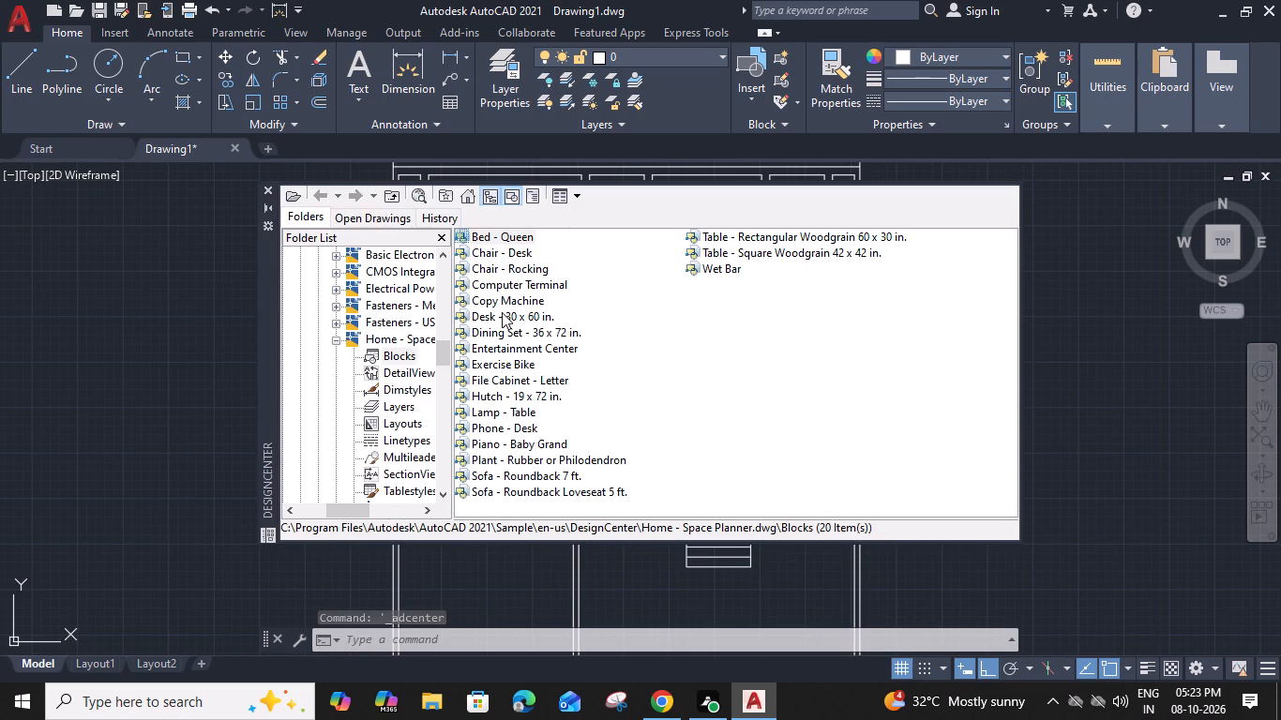
pyautogui.click(510, 472)
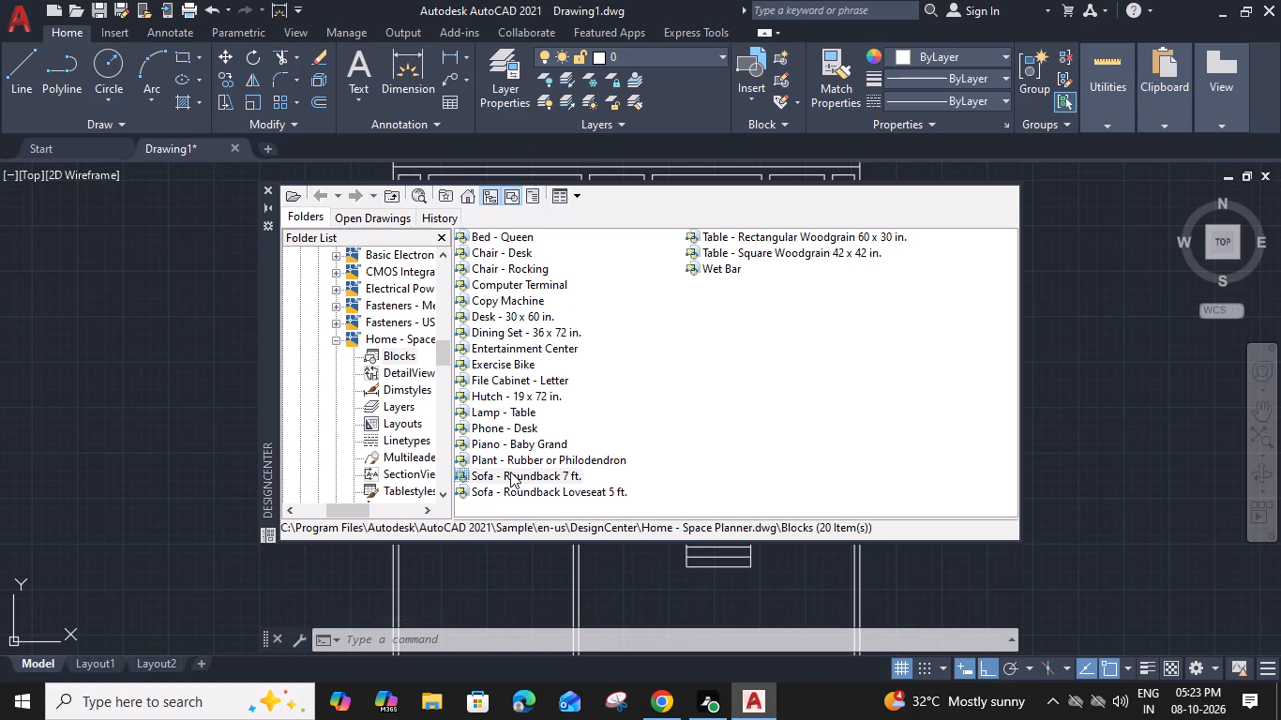
pyautogui.moveTo(507, 471); pyautogui.dragTo(494, 558)
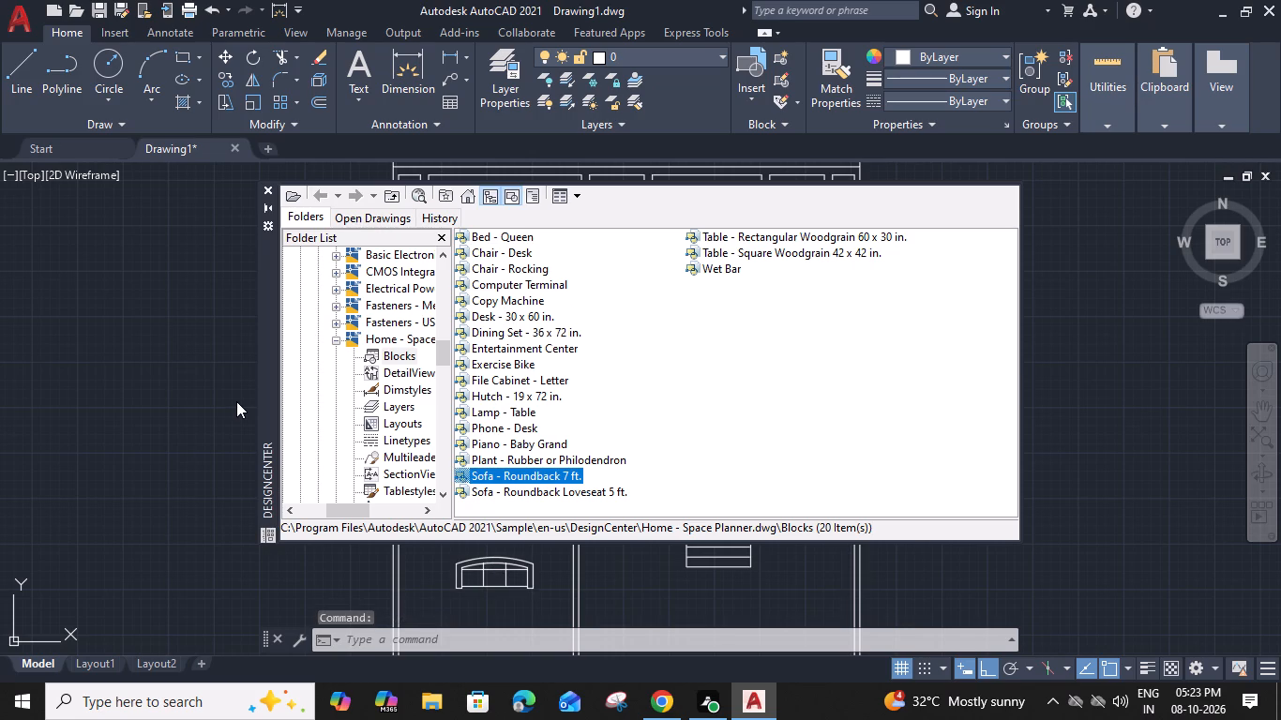
pyautogui.click(271, 190)
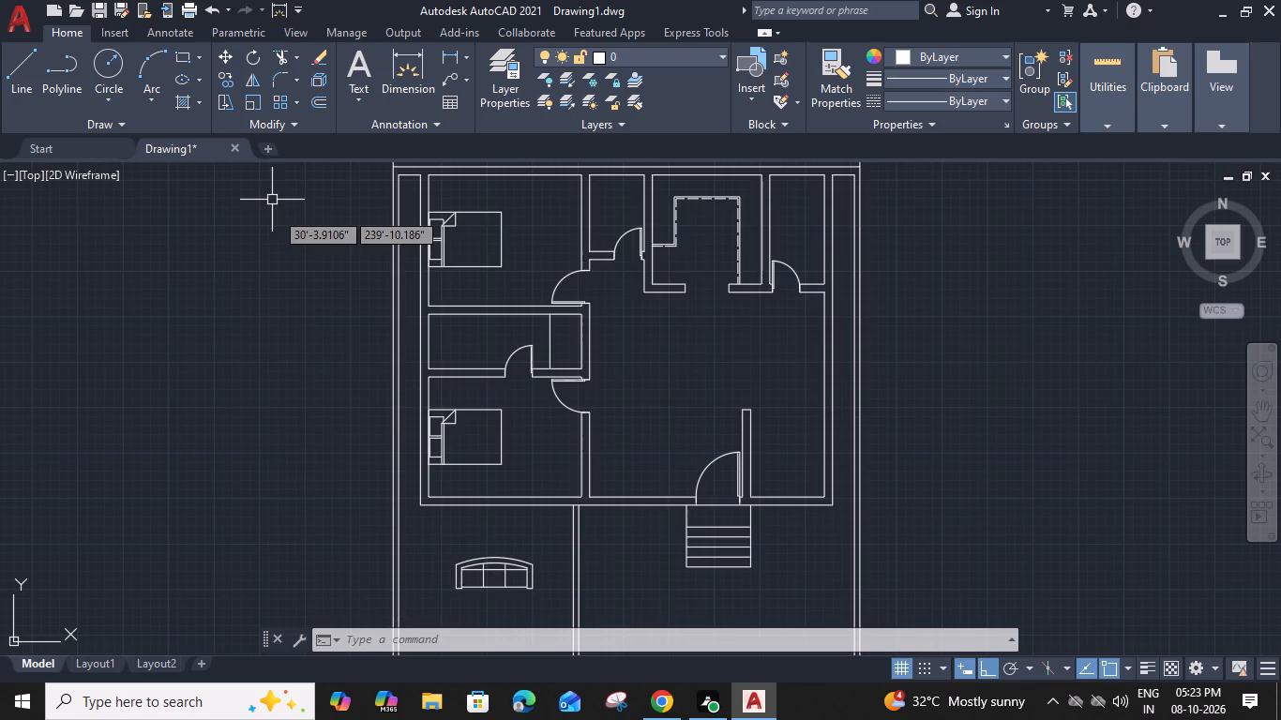
# Rotate the sofa 90° about the east end of its back so that its back faces west.
pyautogui.moveTo(536, 524); pyautogui.dragTo(536, 398, button='middle')
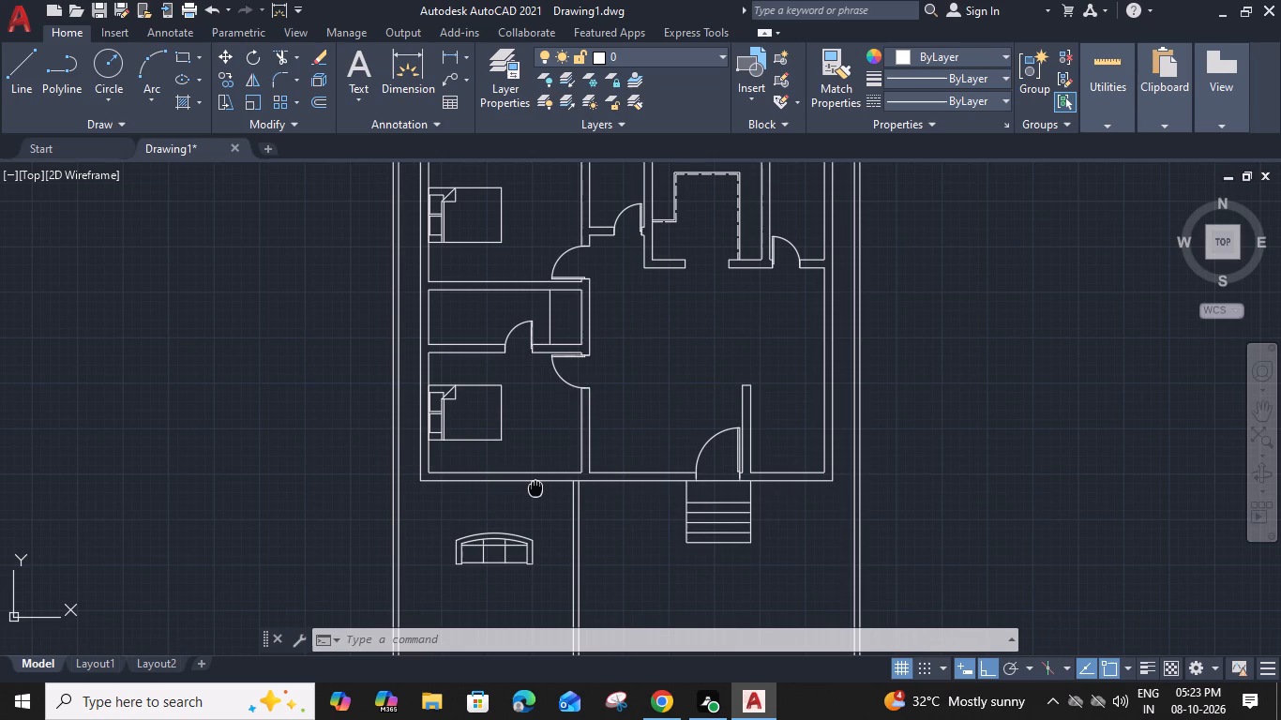
pyautogui.click(527, 445)
pyautogui.press('r')
pyautogui.write('o')
pyautogui.press('space')
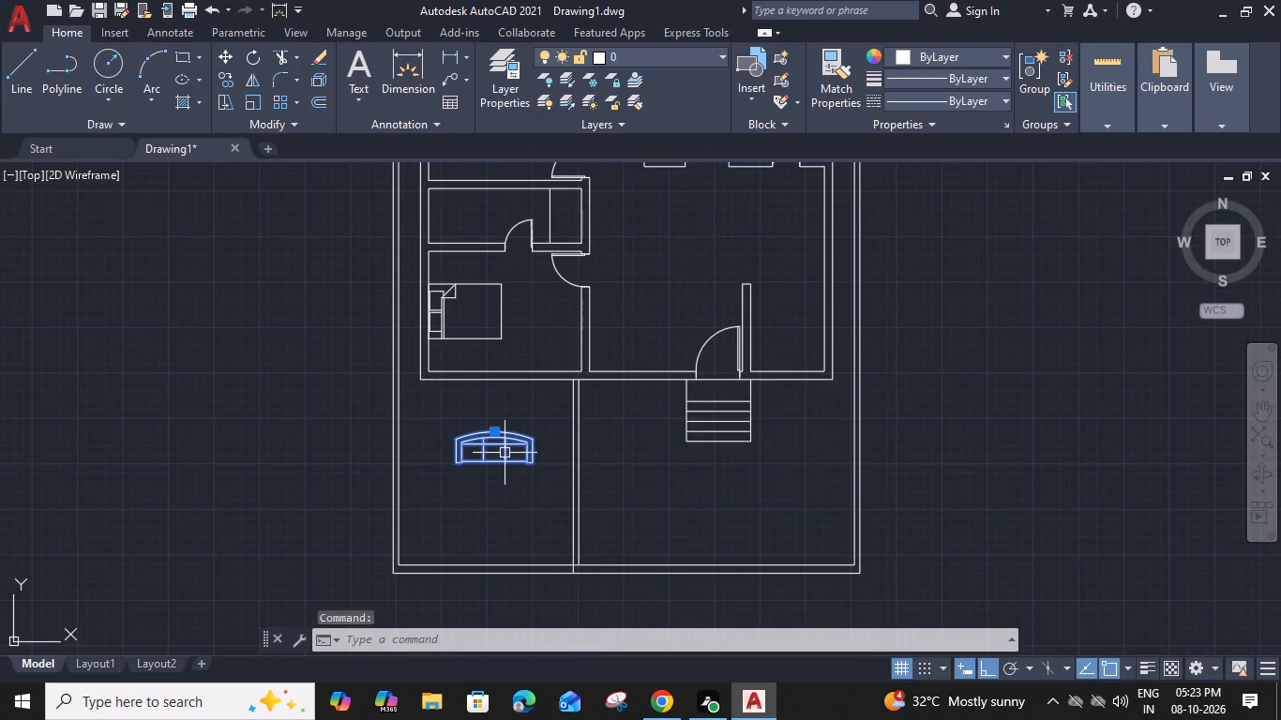
pyautogui.click(533, 436)
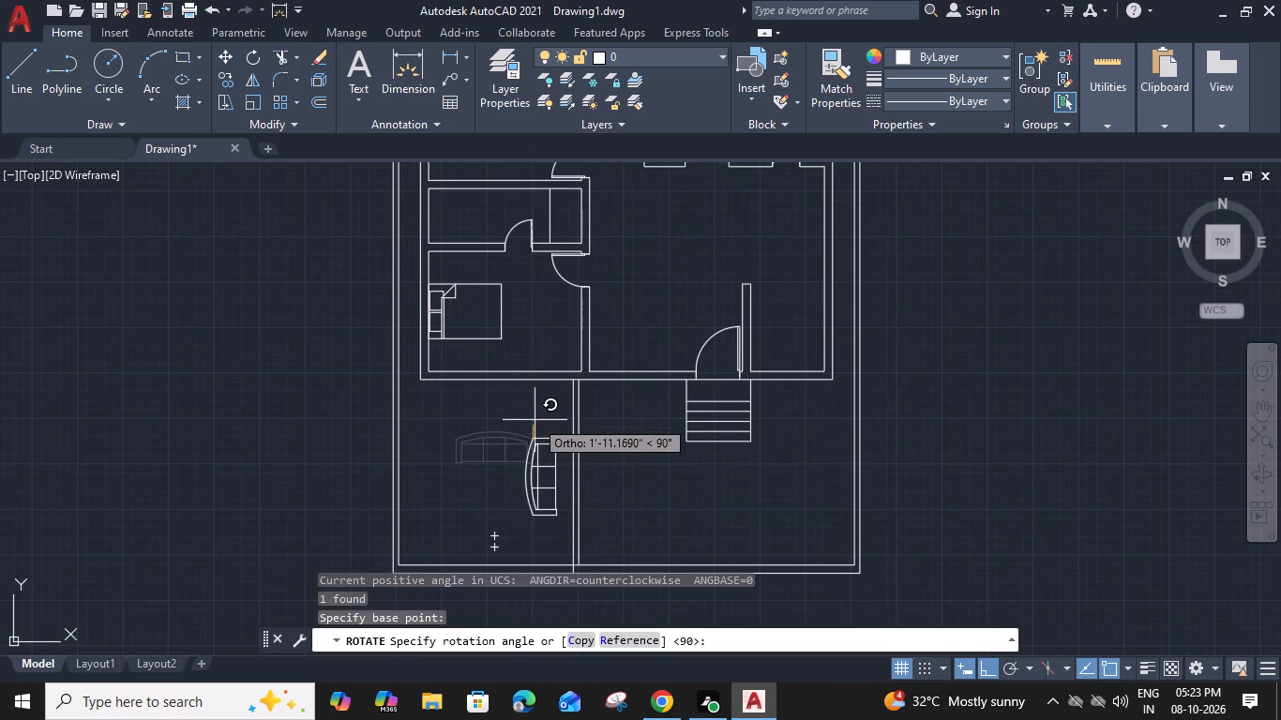
pyautogui.scroll(4, 535, 424)
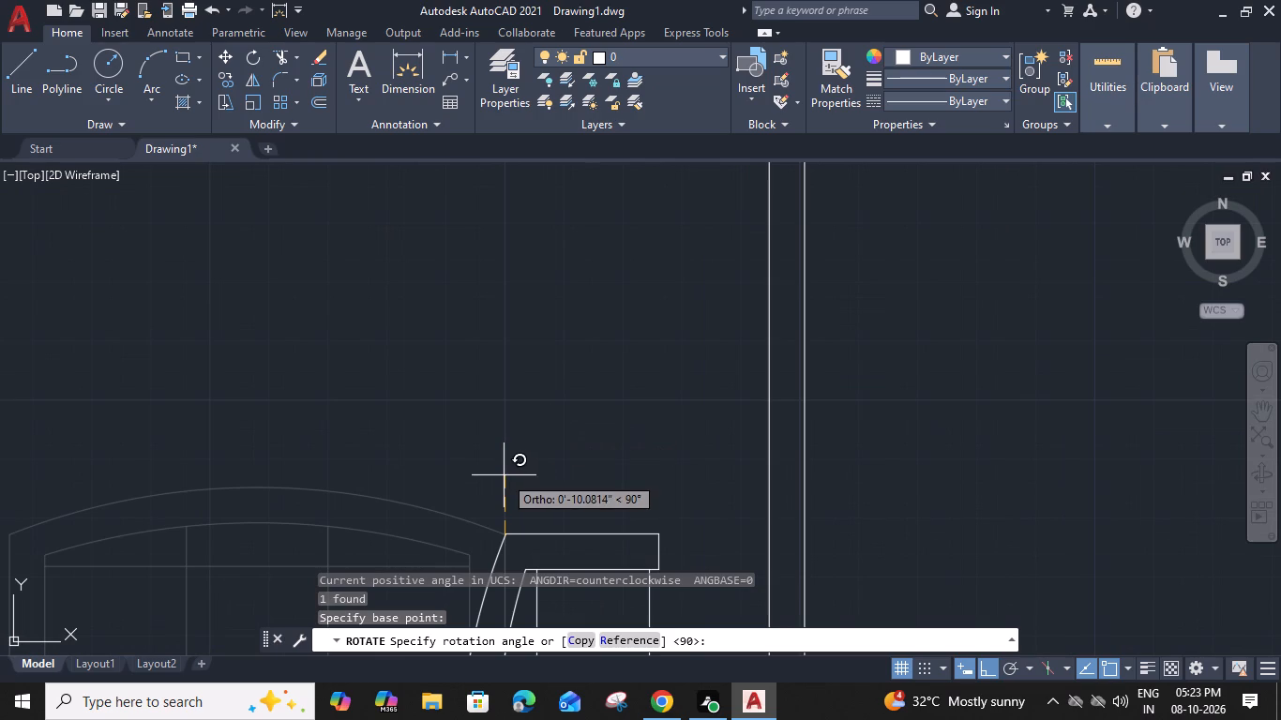
pyautogui.click(504, 475)
# Move the sofa east past the southern dividing wall and about 14'-2" north into the living room, west of the entrance door.
pyautogui.scroll(-3, 505, 475)
pyautogui.click(542, 489)
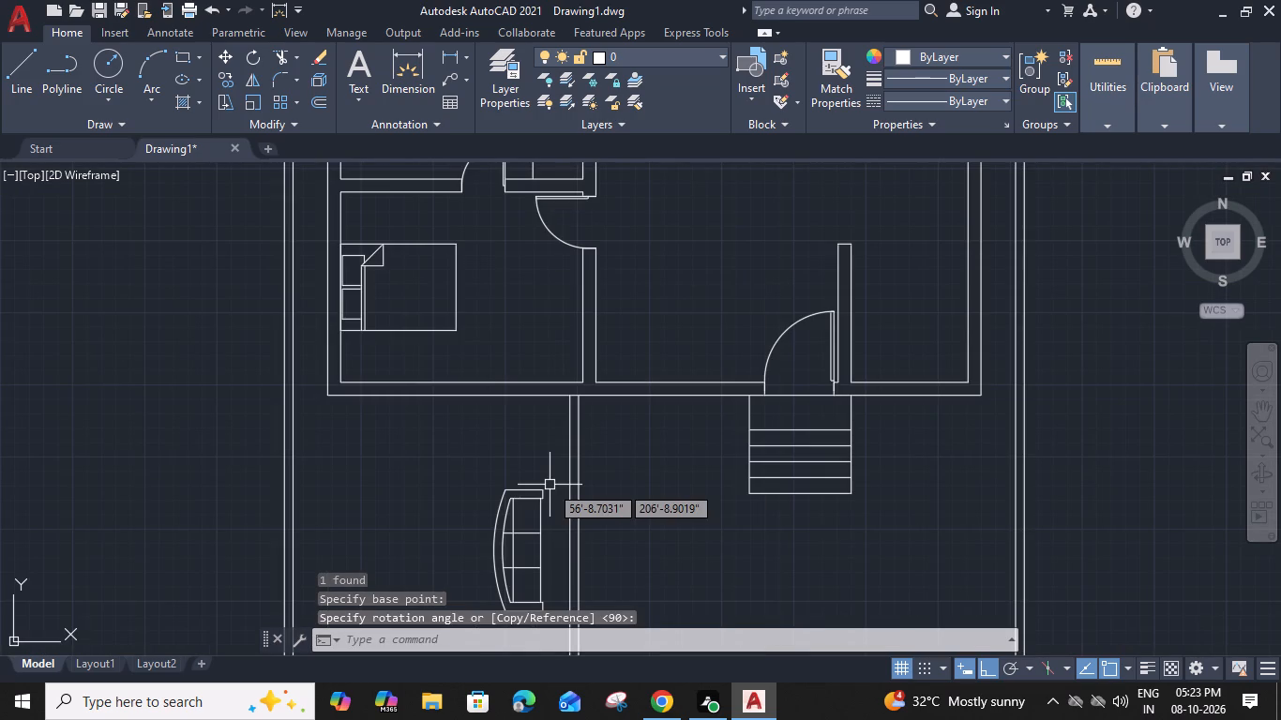
pyautogui.press('m')
pyautogui.press('space')
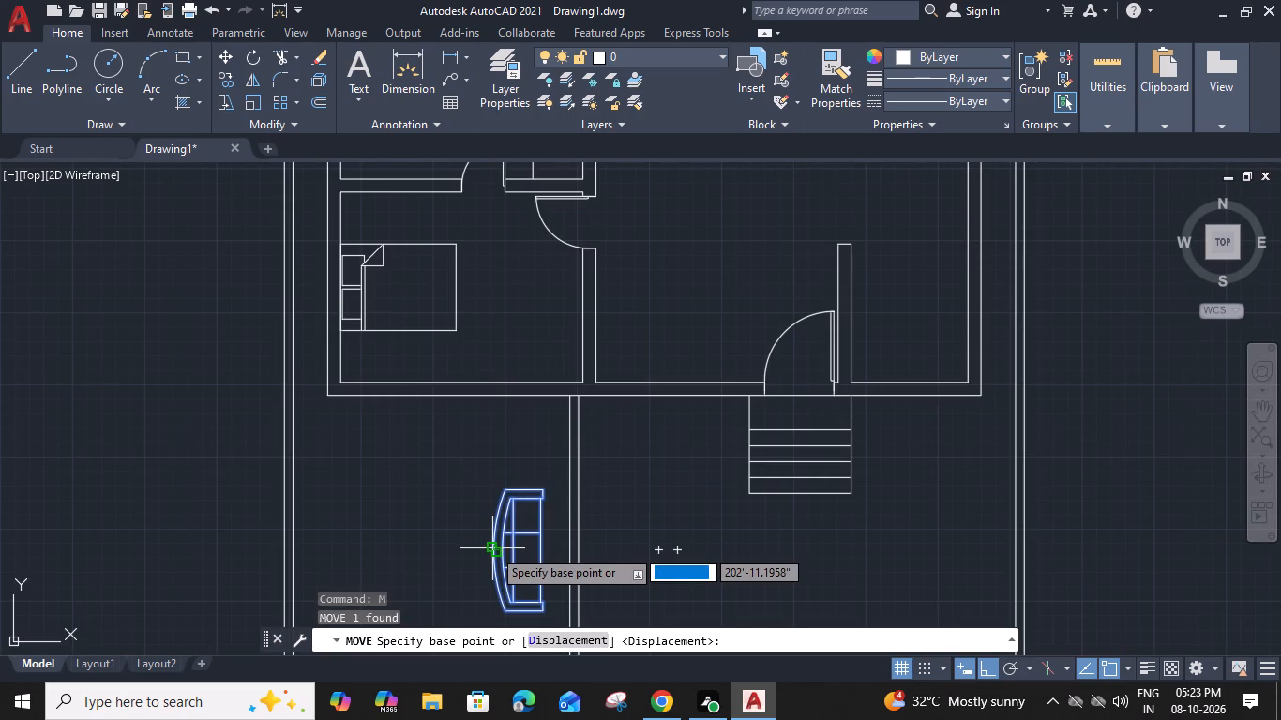
pyautogui.click(492, 548)
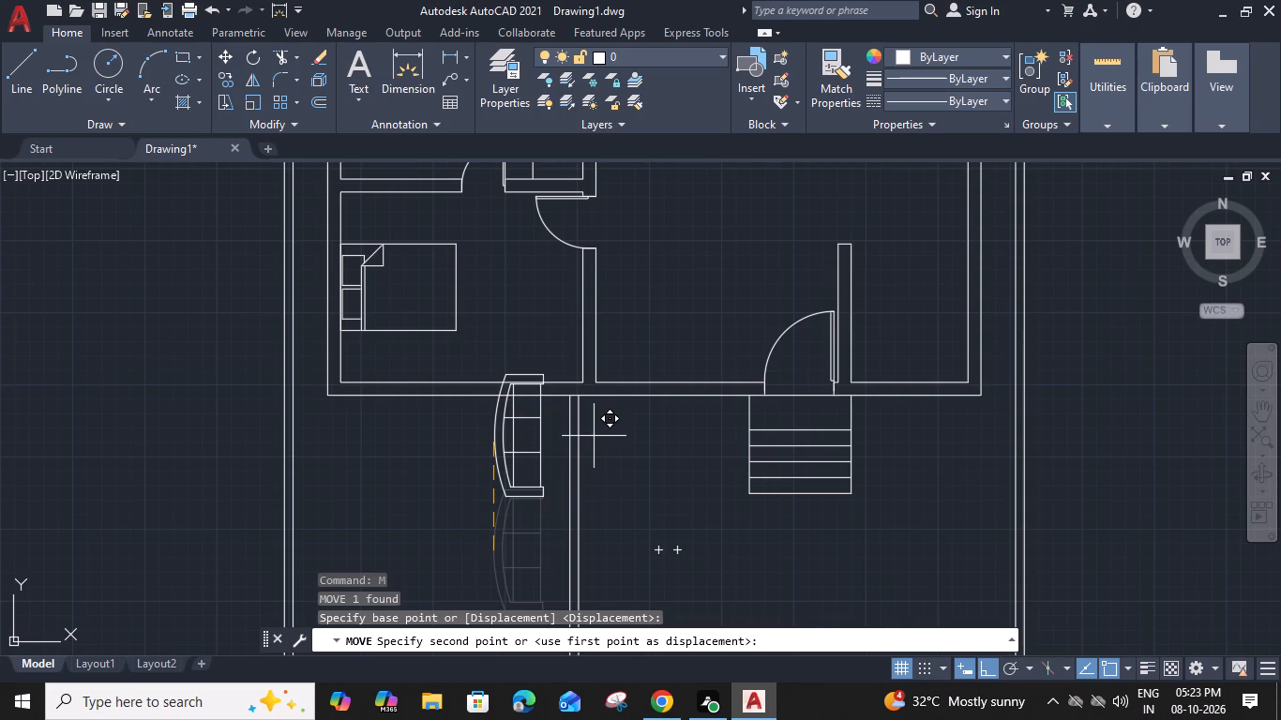
pyautogui.click(646, 492)
pyautogui.click(656, 502)
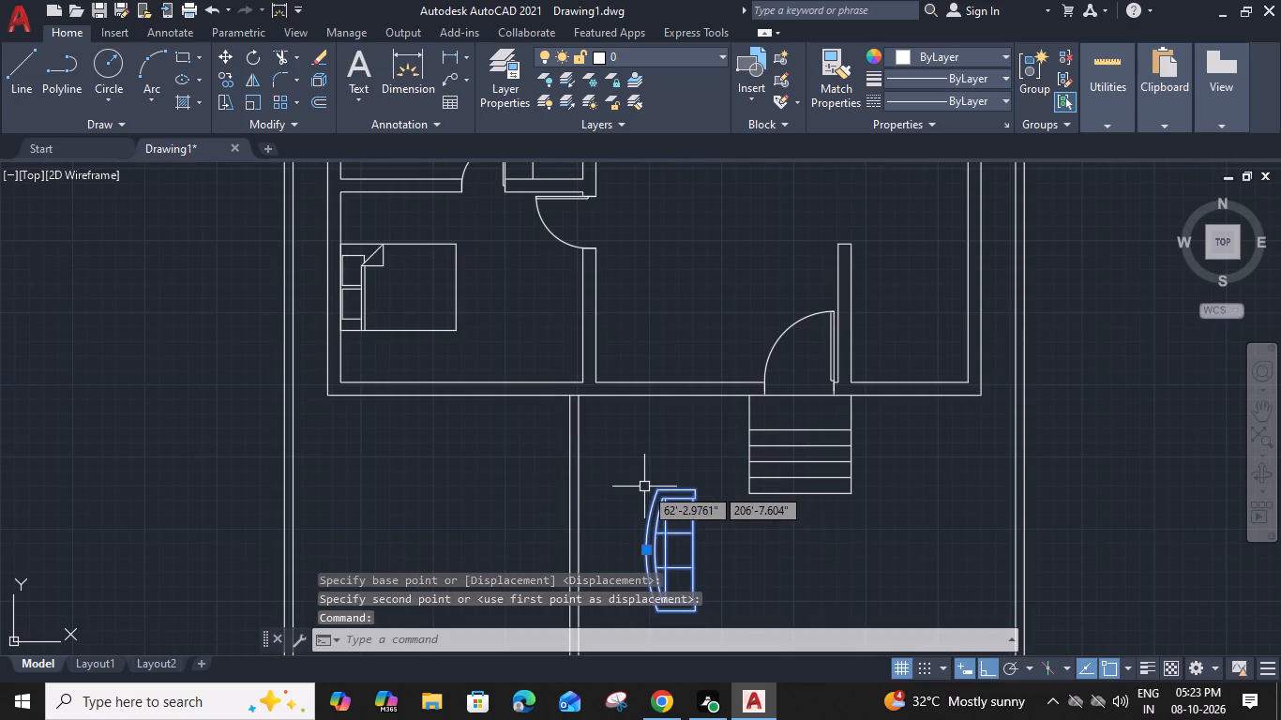
pyautogui.press('m')
pyautogui.press('space')
pyautogui.moveTo(656, 489); pyautogui.dragTo(655, 475)
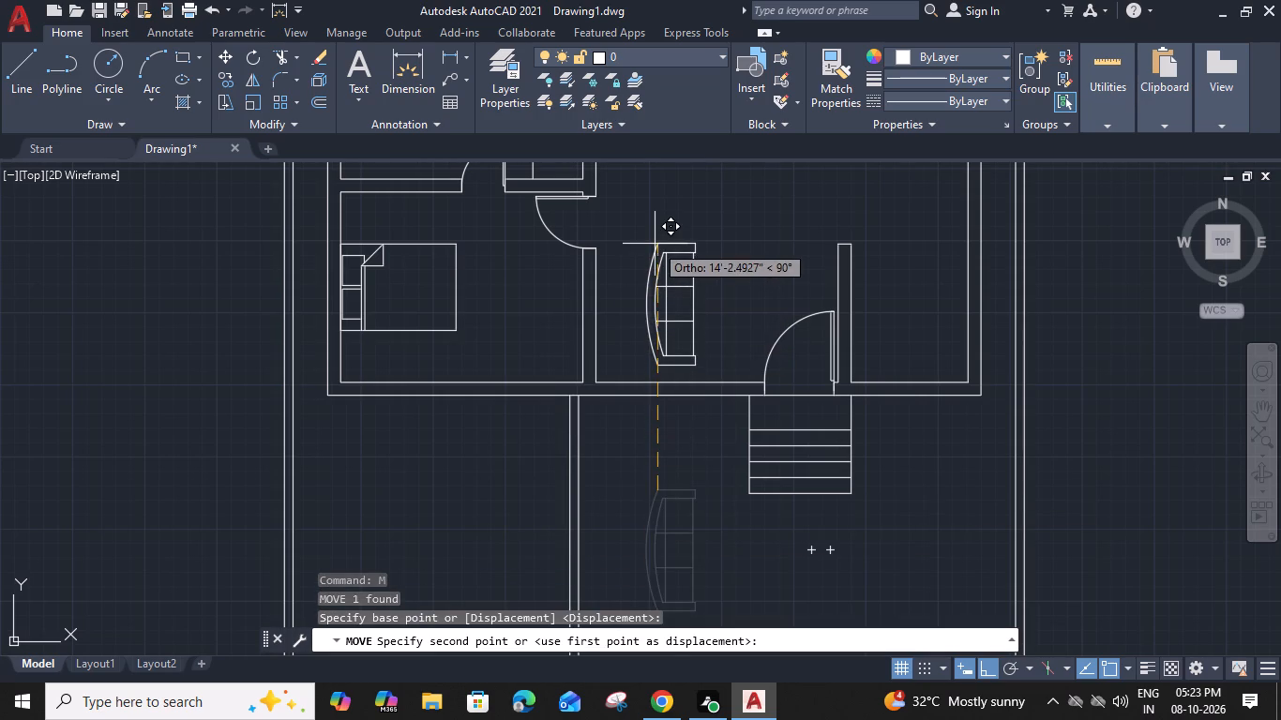
pyautogui.click(655, 244)
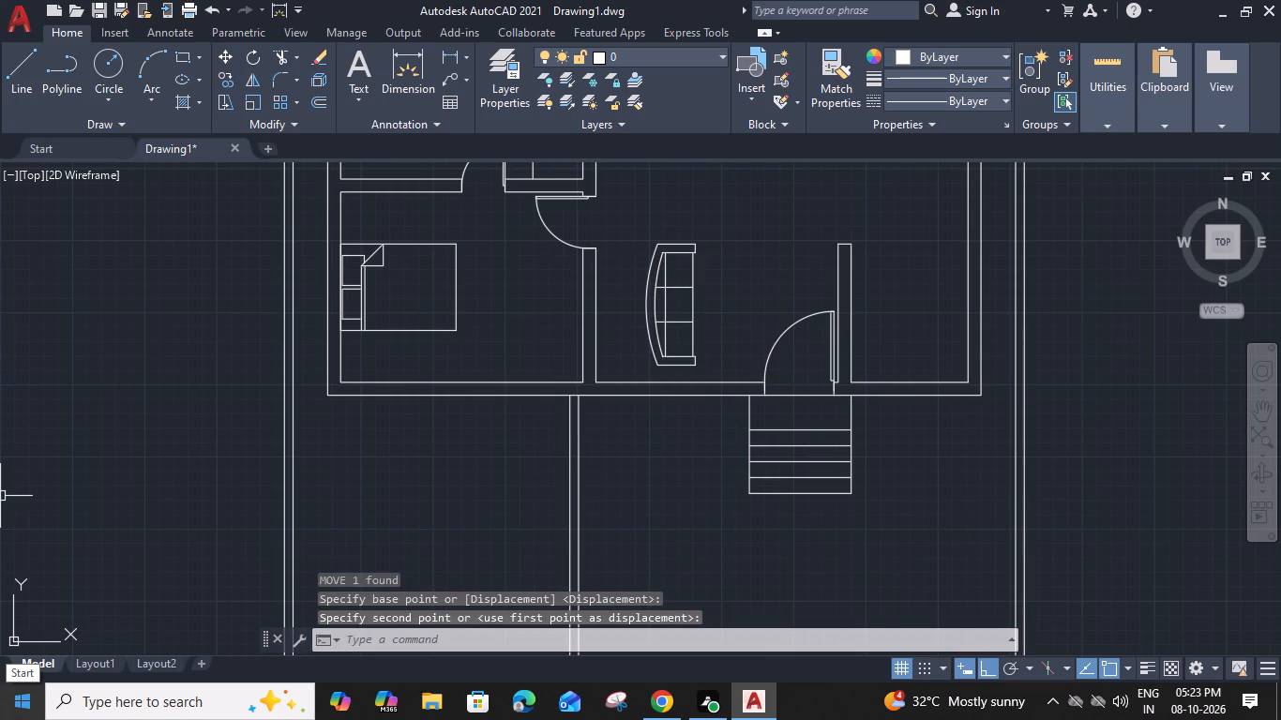
# Move the sofa about 2' west, closer to the wall shared with the southwest bedroom.
pyautogui.moveTo(739, 307); pyautogui.dragTo(743, 309, button='middle')
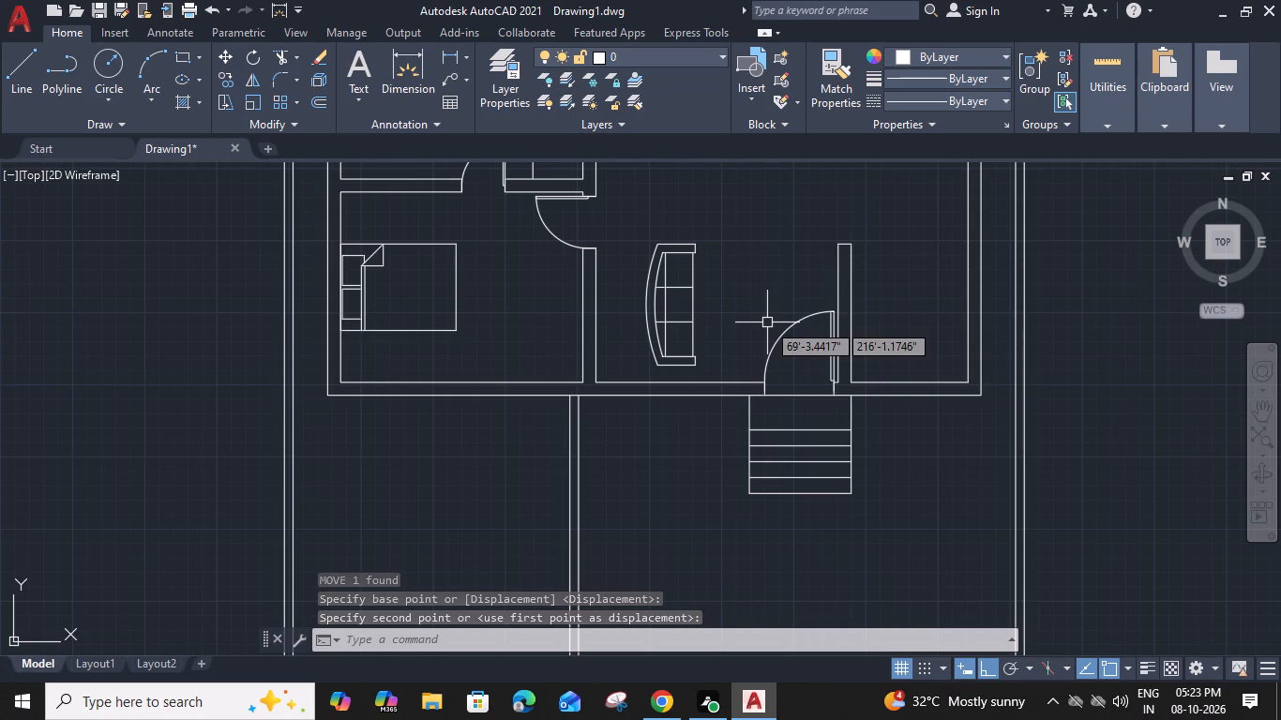
pyautogui.moveTo(743, 309); pyautogui.dragTo(795, 327, button='middle')
pyautogui.scroll(1, 701, 318)
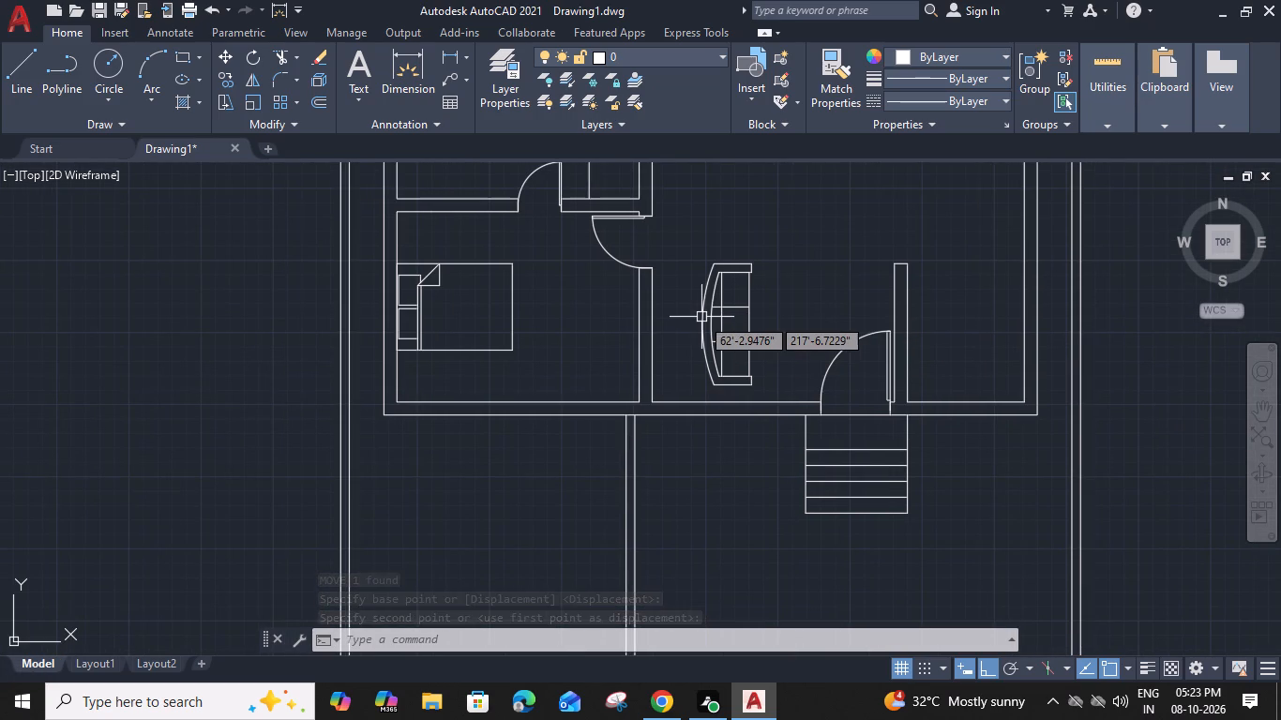
pyautogui.click(701, 330)
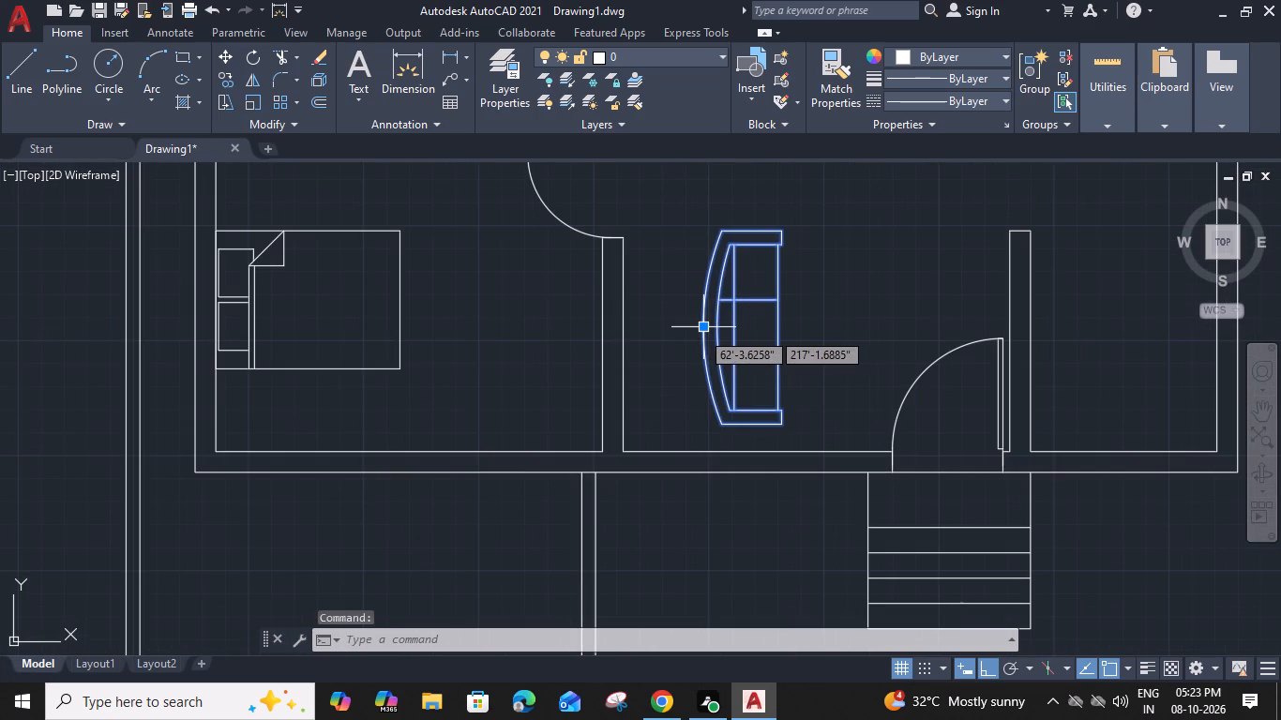
pyautogui.write('m')
pyautogui.press('space')
pyautogui.click(701, 331)
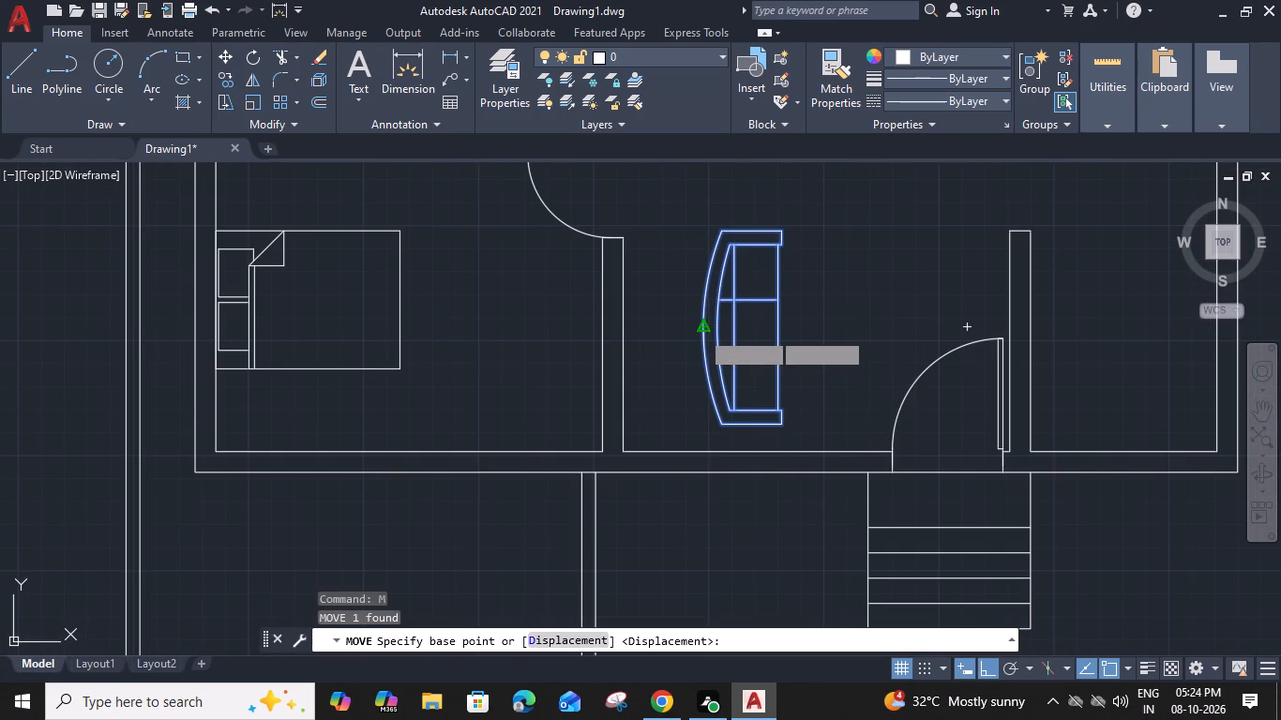
pyautogui.click(646, 328)
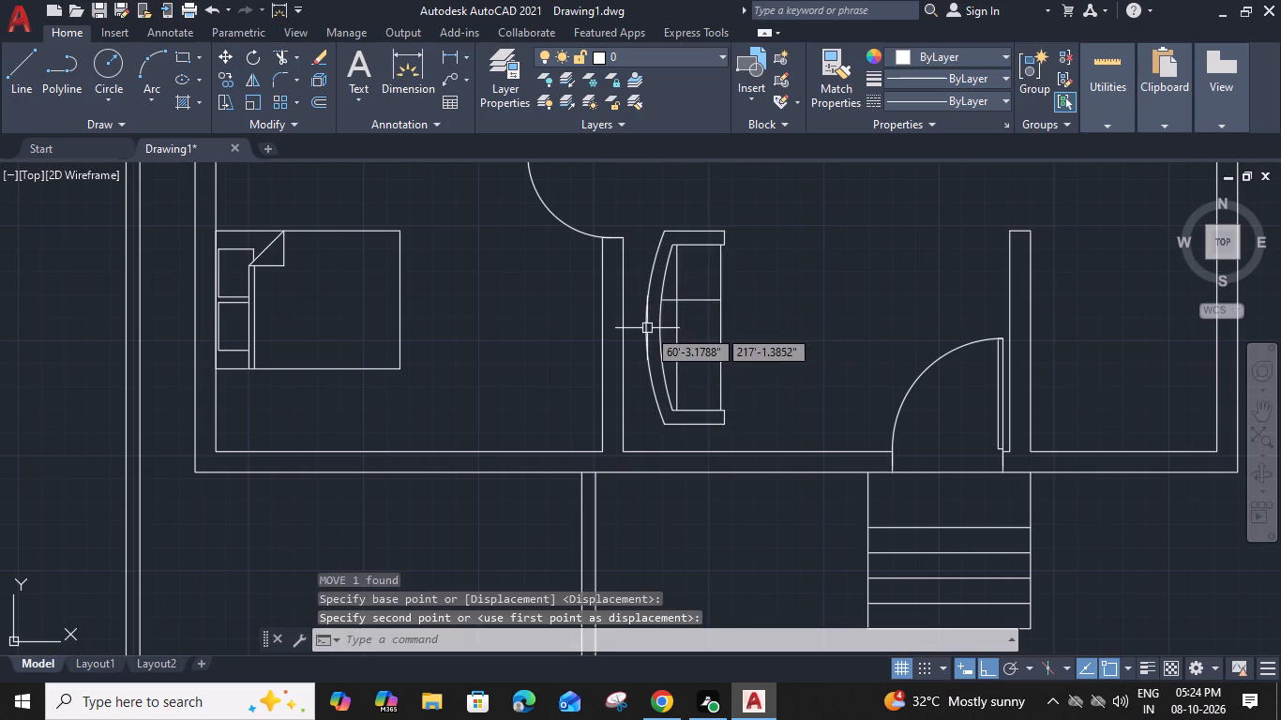
# Scale the sofa down freehand, using the middle of its south end as the base point.
pyautogui.scroll(-2, 647, 328)
pyautogui.click(666, 290)
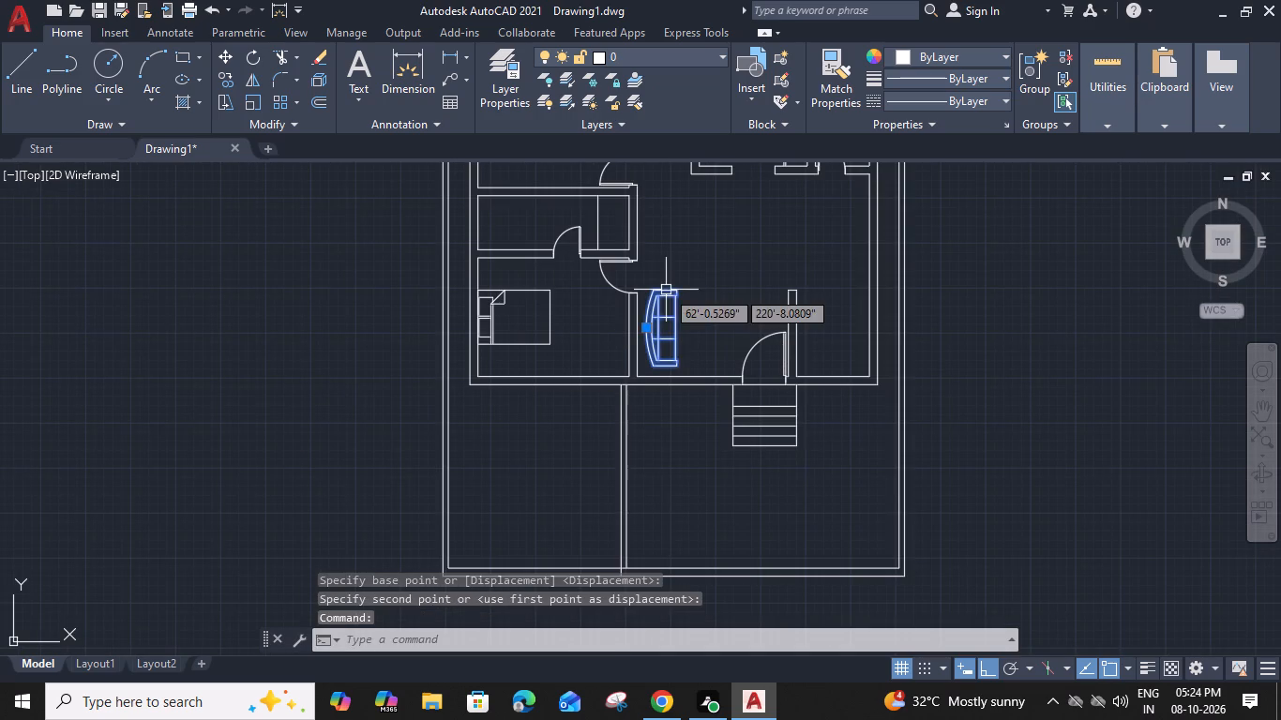
pyautogui.write('sc')
pyautogui.press('space')
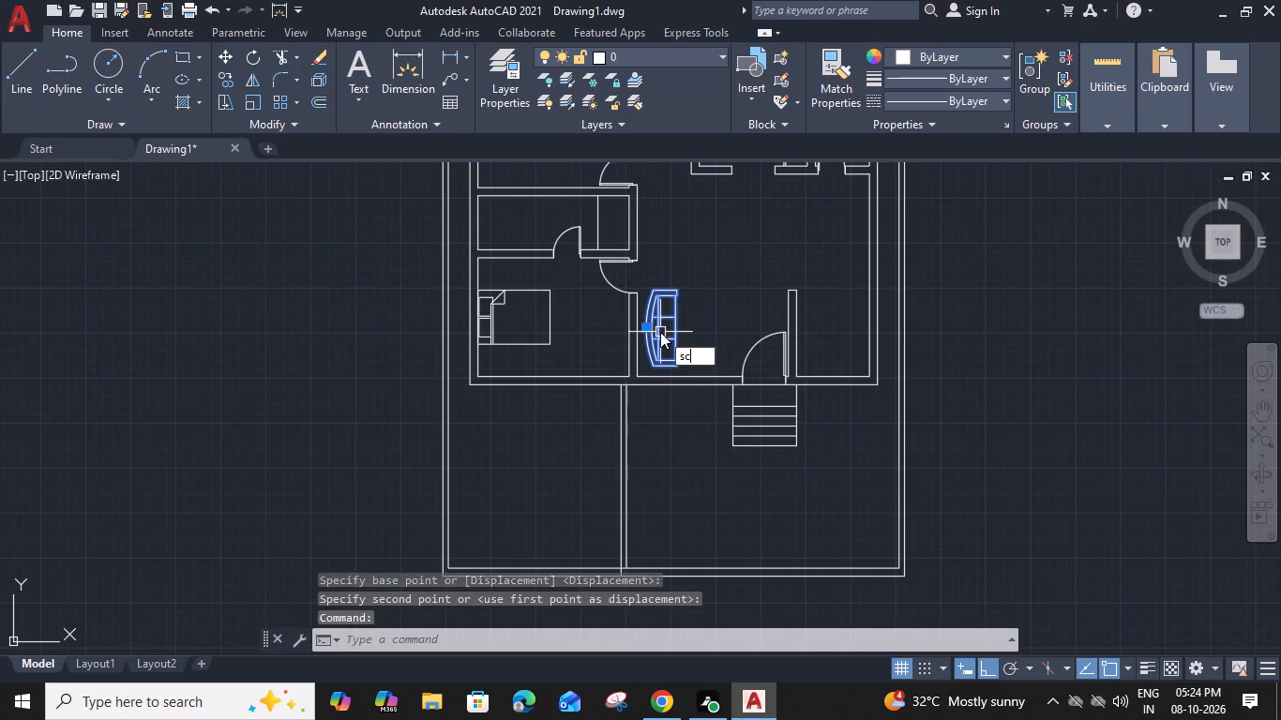
pyautogui.scroll(2, 678, 376)
pyautogui.moveTo(664, 347); pyautogui.dragTo(655, 461, button='middle')
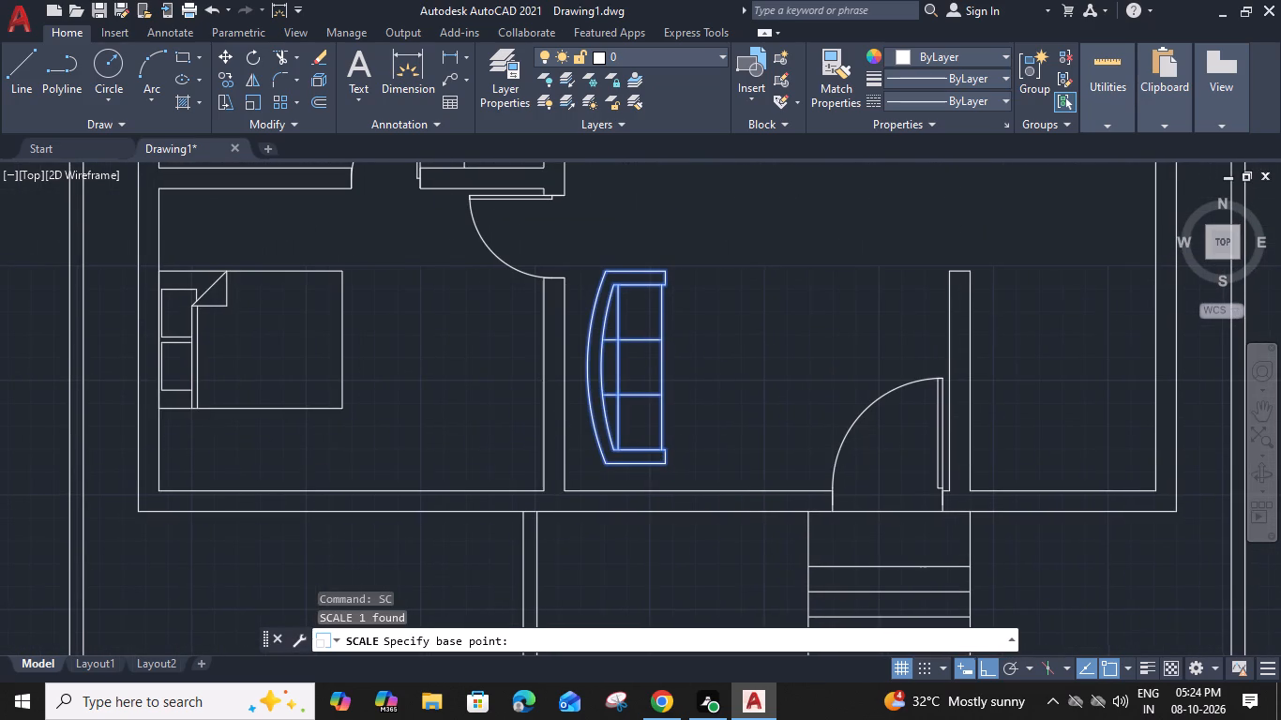
pyautogui.click(641, 465)
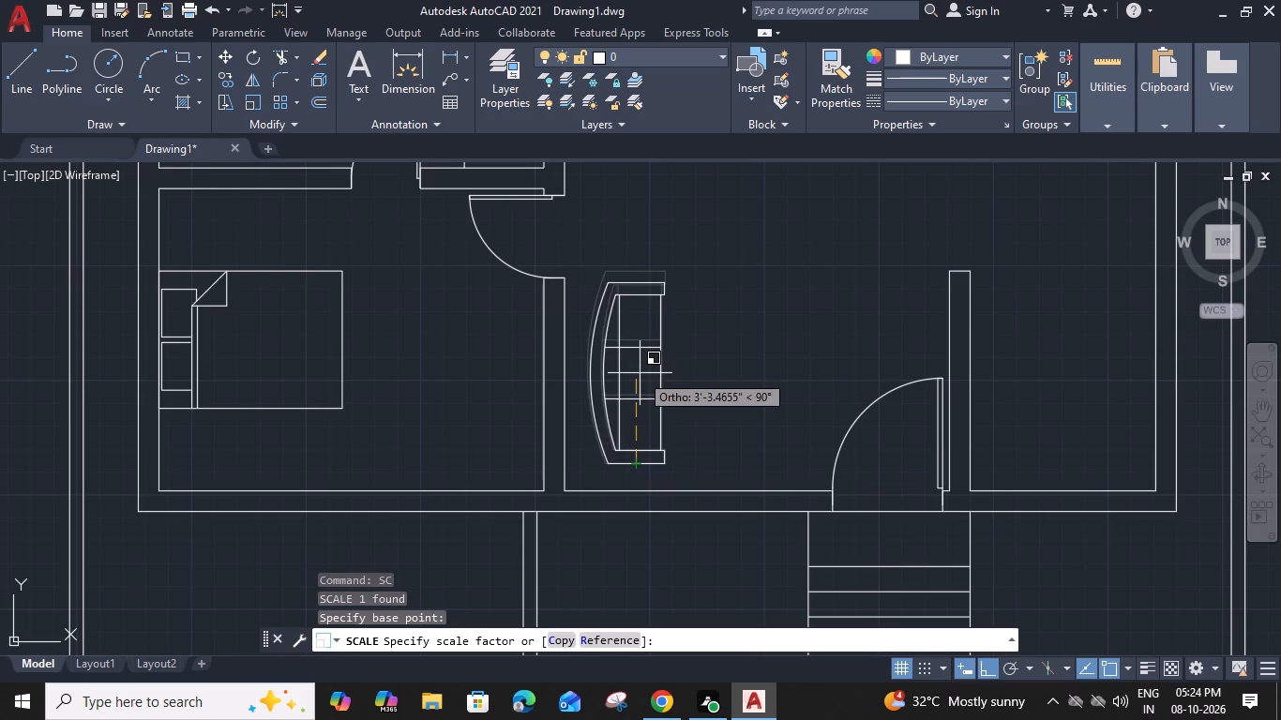
pyautogui.click(640, 386)
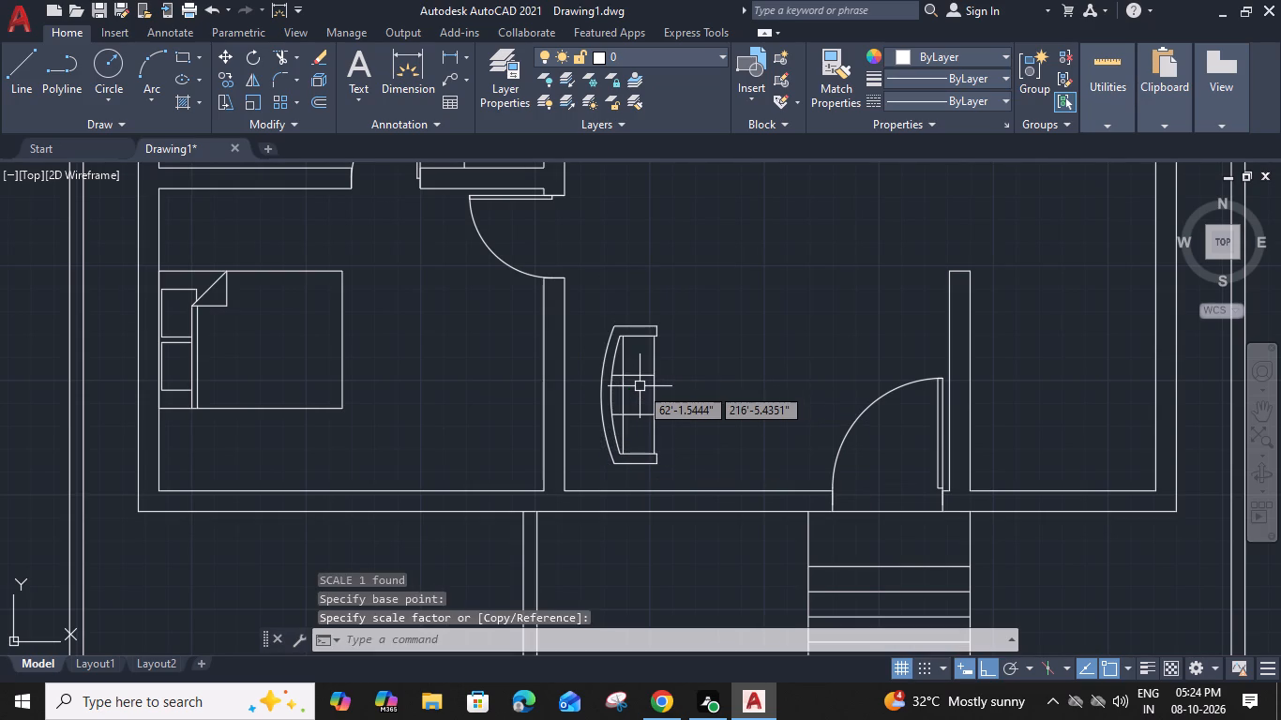
# Move the sofa about 10" north and about 9" west, bringing its back near the southwest bedroom's east wall.
pyautogui.click(655, 386)
pyautogui.write('m')
pyautogui.press('space')
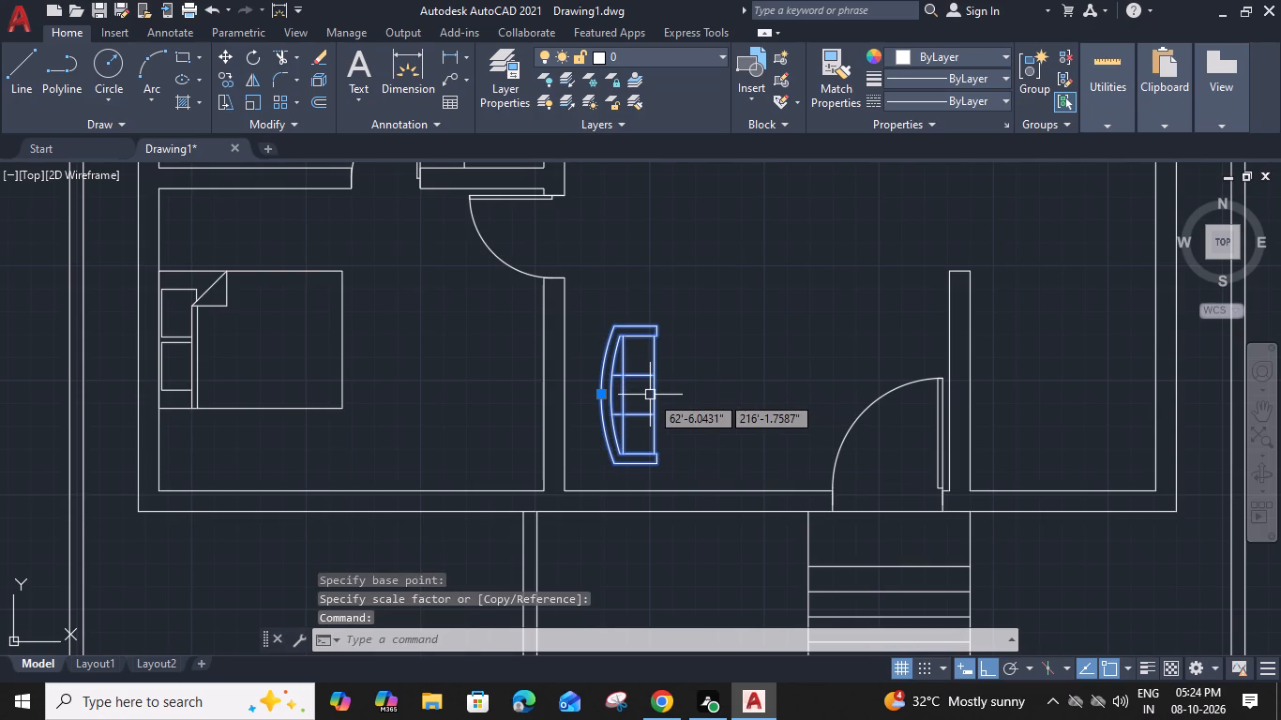
pyautogui.click(595, 396)
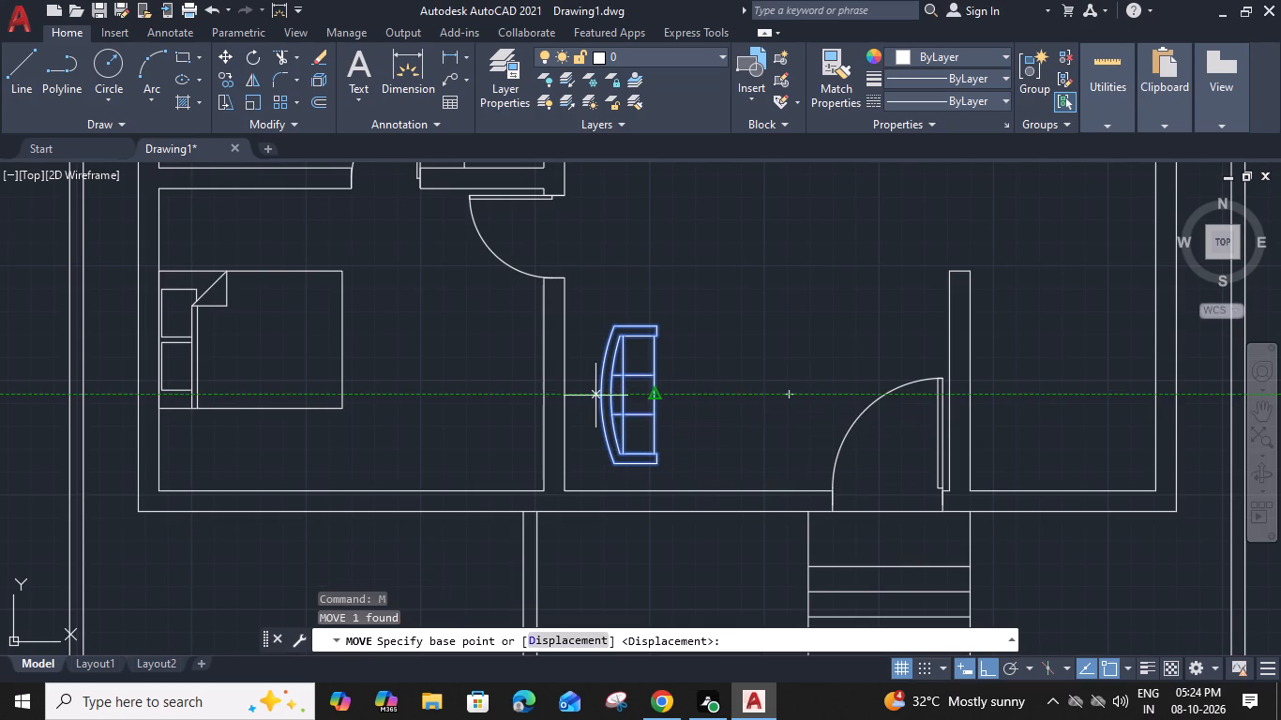
pyautogui.click(595, 371)
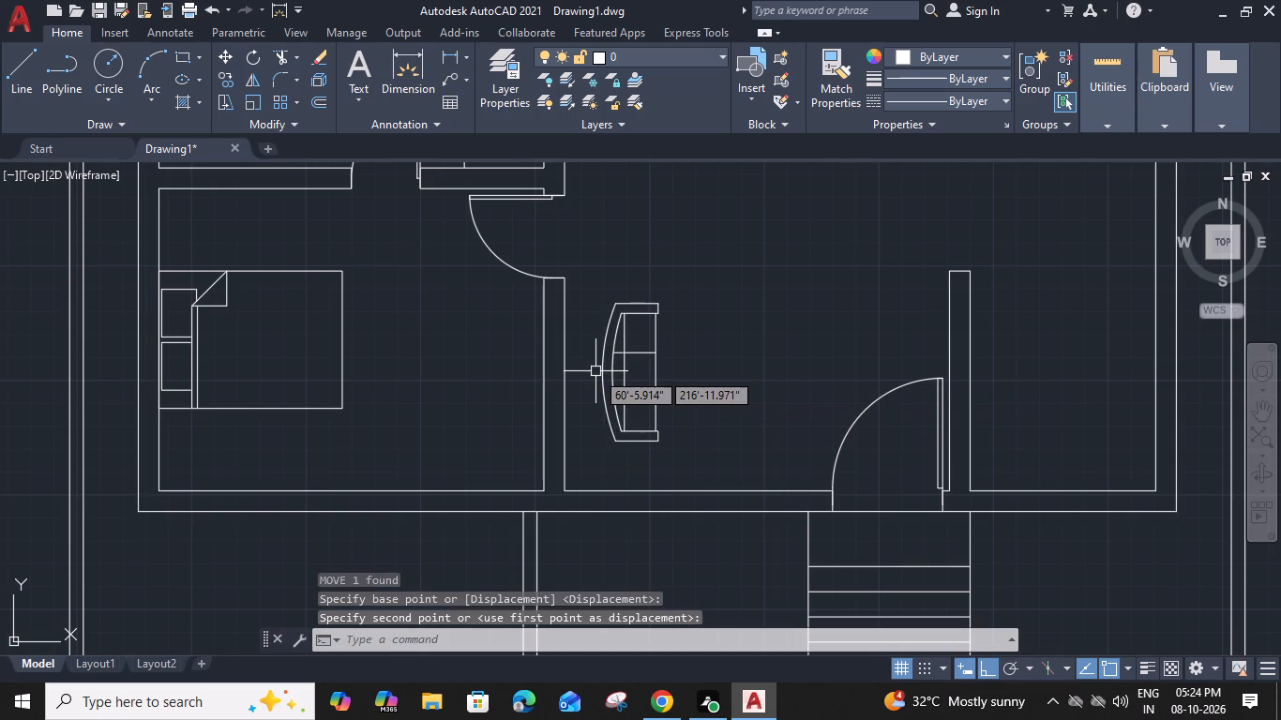
pyautogui.click(604, 367)
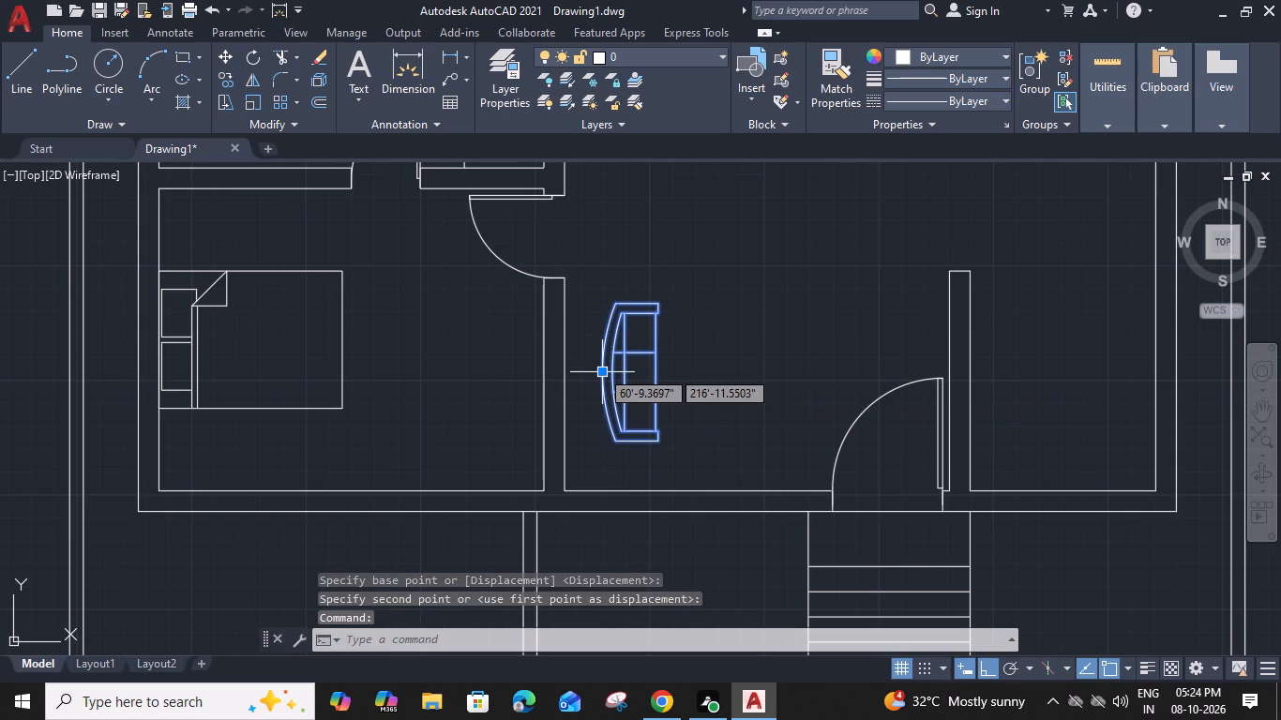
pyautogui.write('m')
pyautogui.press('space')
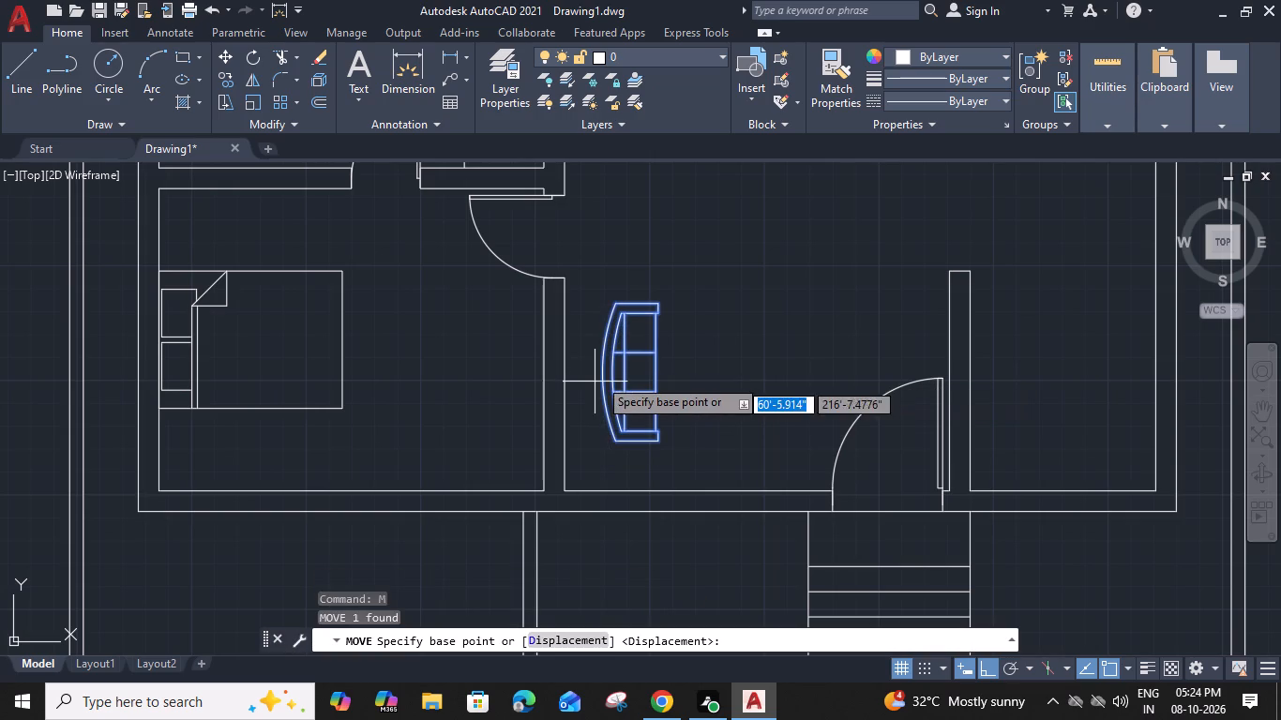
pyautogui.click(604, 371)
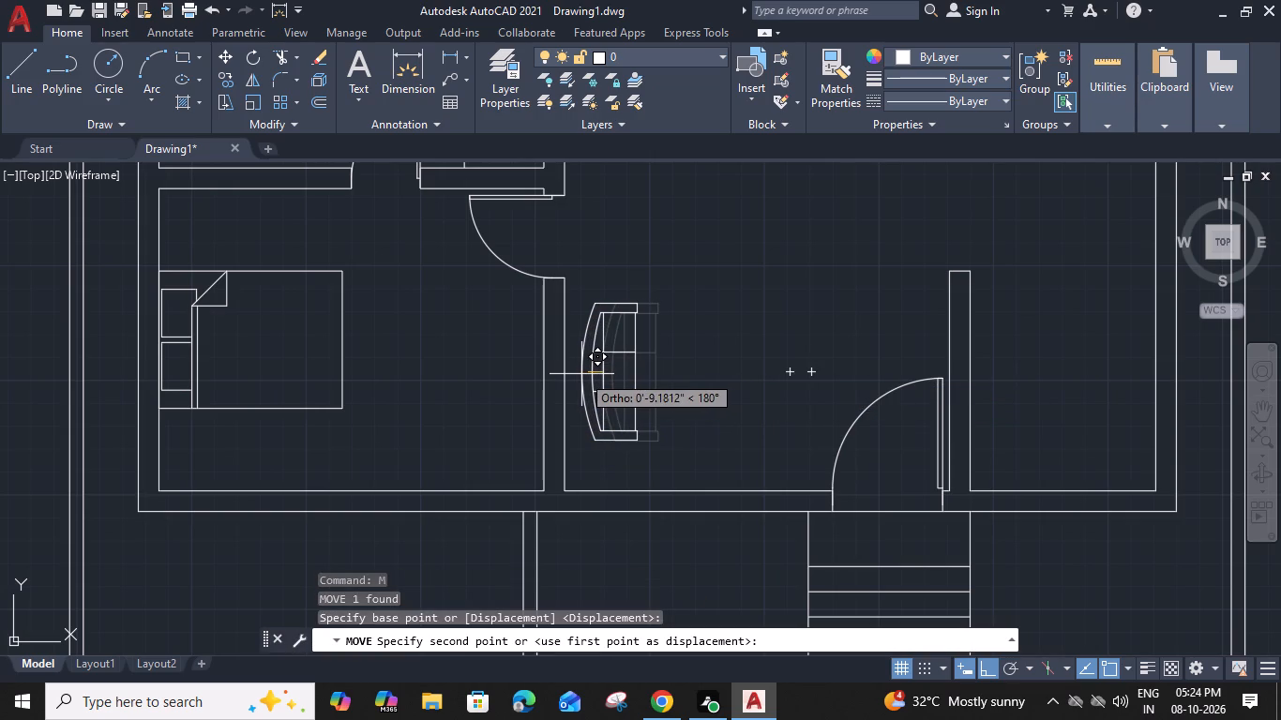
pyautogui.click(581, 374)
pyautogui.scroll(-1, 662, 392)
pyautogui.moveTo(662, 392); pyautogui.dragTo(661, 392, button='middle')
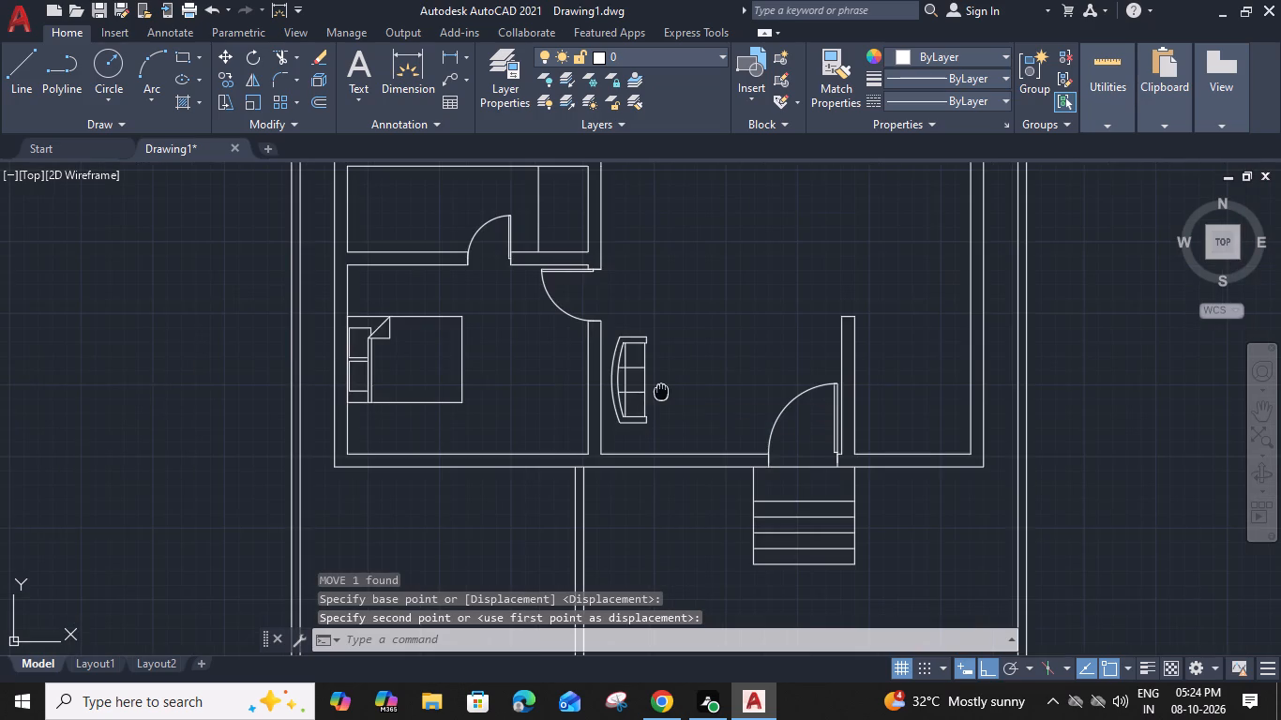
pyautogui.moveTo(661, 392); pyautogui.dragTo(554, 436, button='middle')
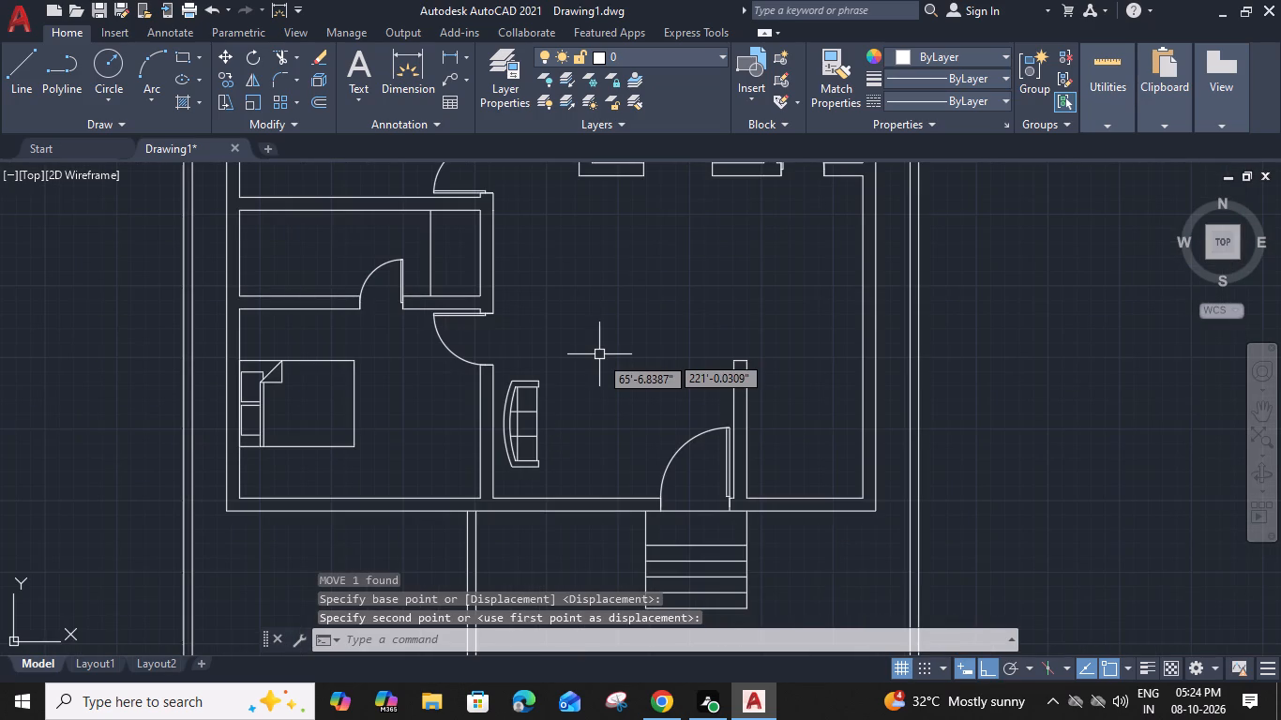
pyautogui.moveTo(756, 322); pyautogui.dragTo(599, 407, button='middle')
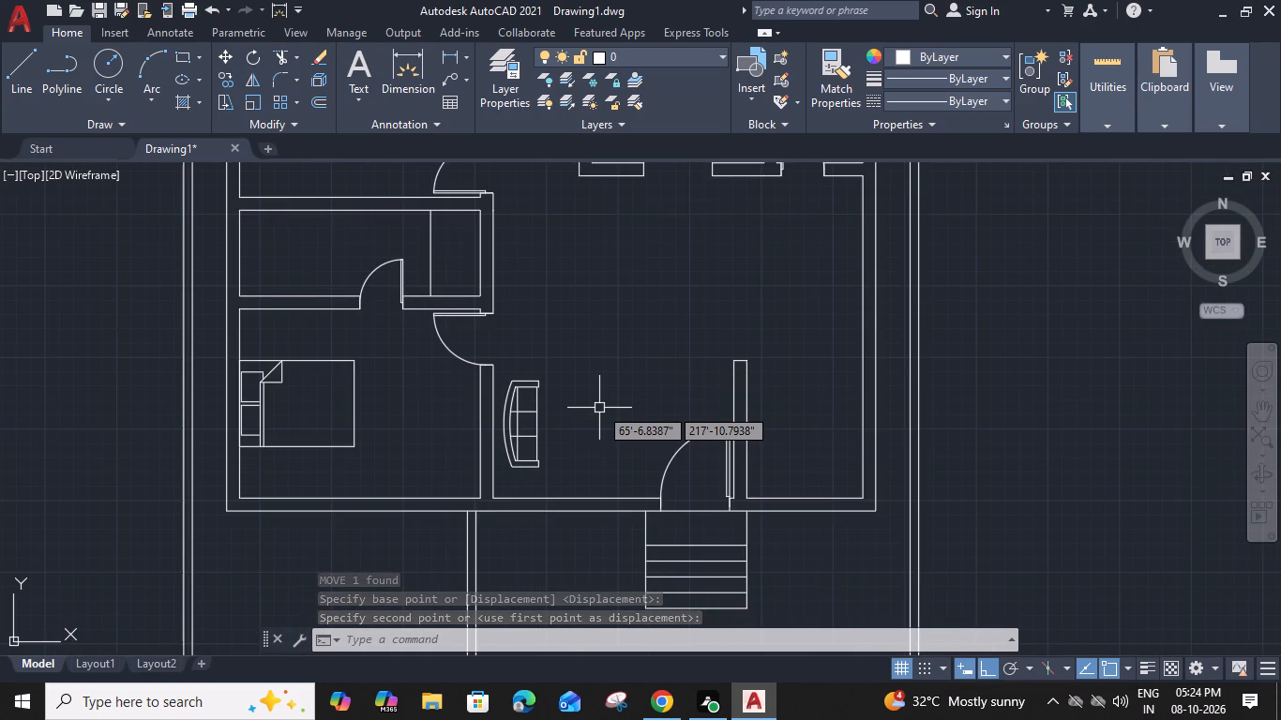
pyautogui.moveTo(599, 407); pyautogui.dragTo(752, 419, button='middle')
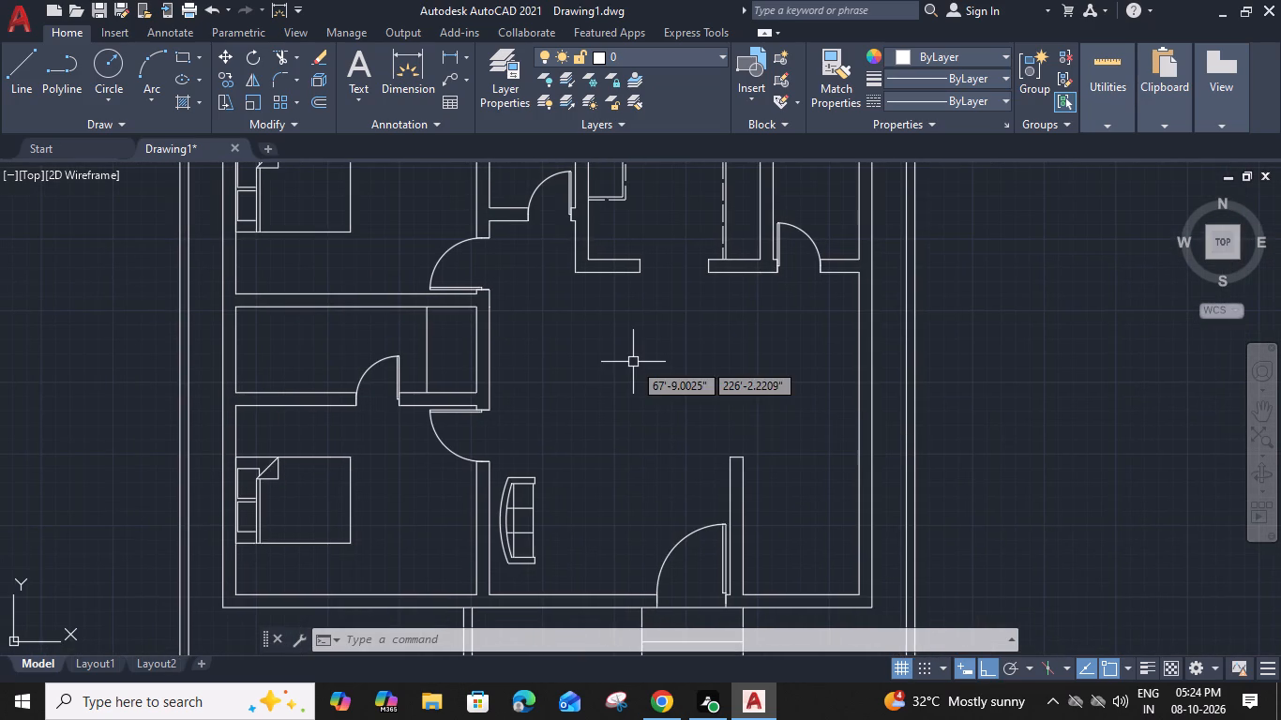
# Start a multiline text in the living room, northeast of the sofa, with a text height of 8".
pyautogui.moveTo(587, 363); pyautogui.dragTo(606, 362, button='middle')
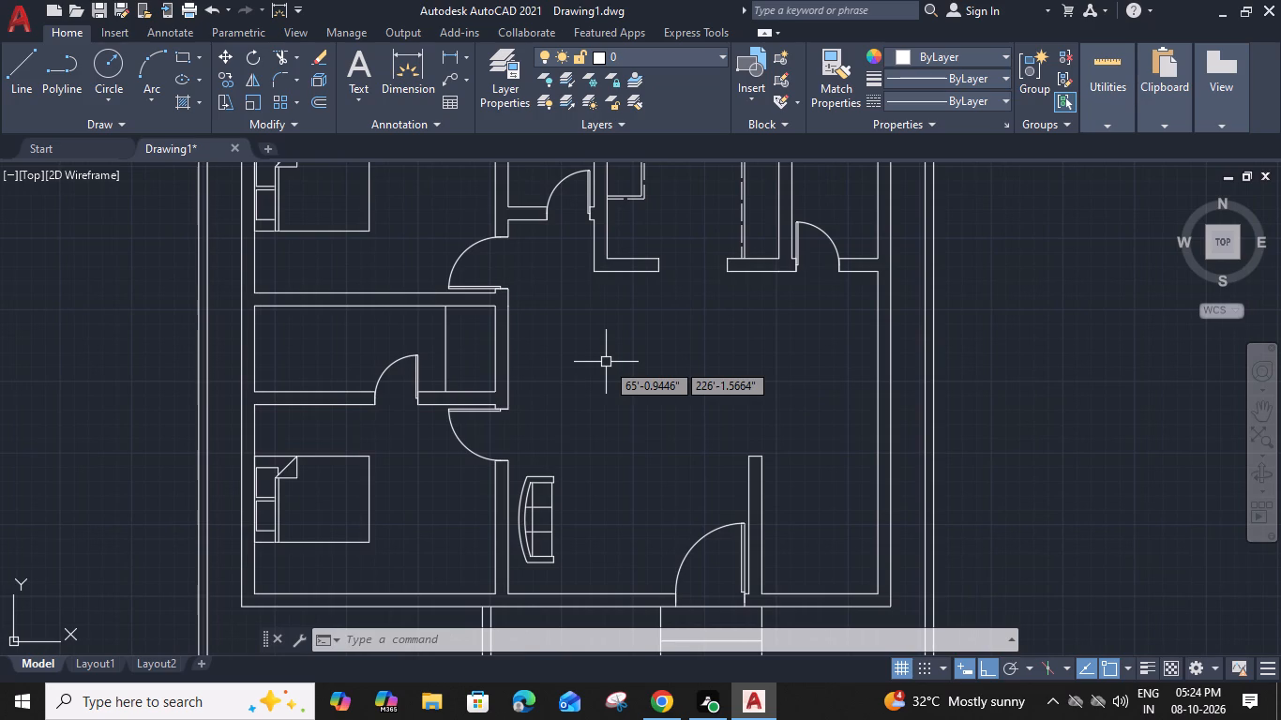
pyautogui.moveTo(631, 406); pyautogui.dragTo(632, 398, button='middle')
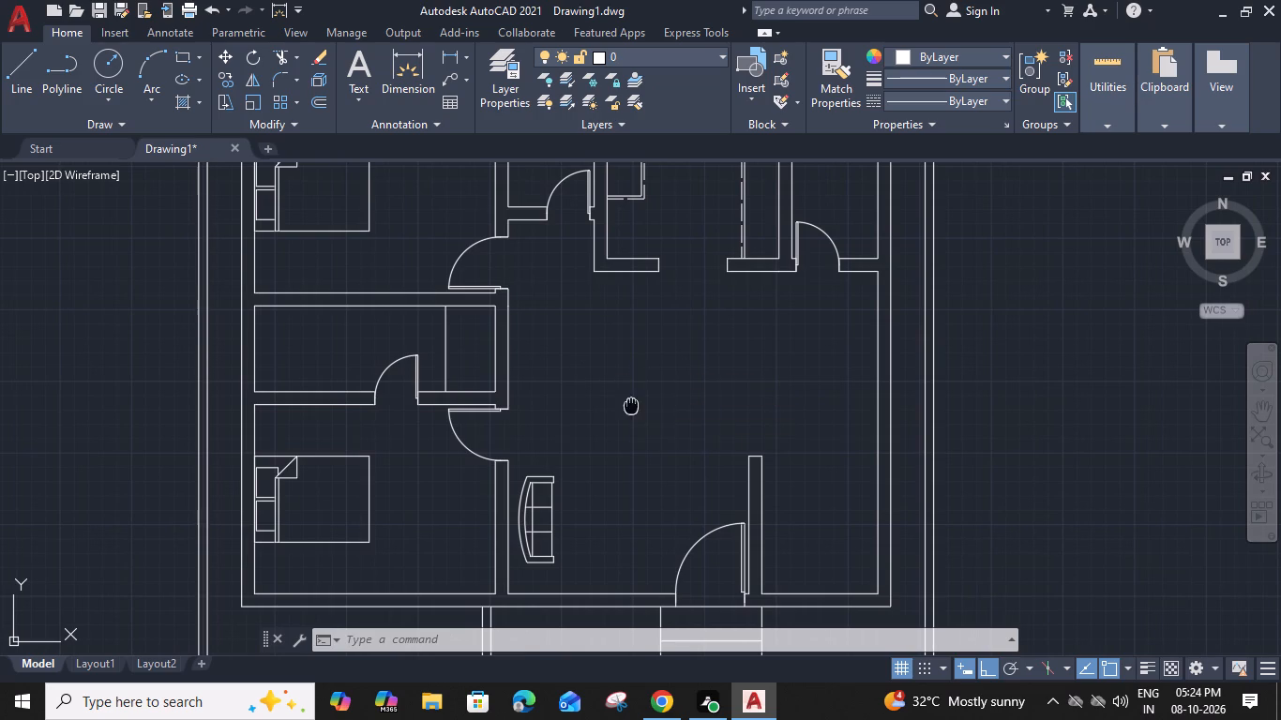
pyautogui.moveTo(632, 398); pyautogui.dragTo(632, 346, button='middle')
pyautogui.write('mt')
pyautogui.press('space')
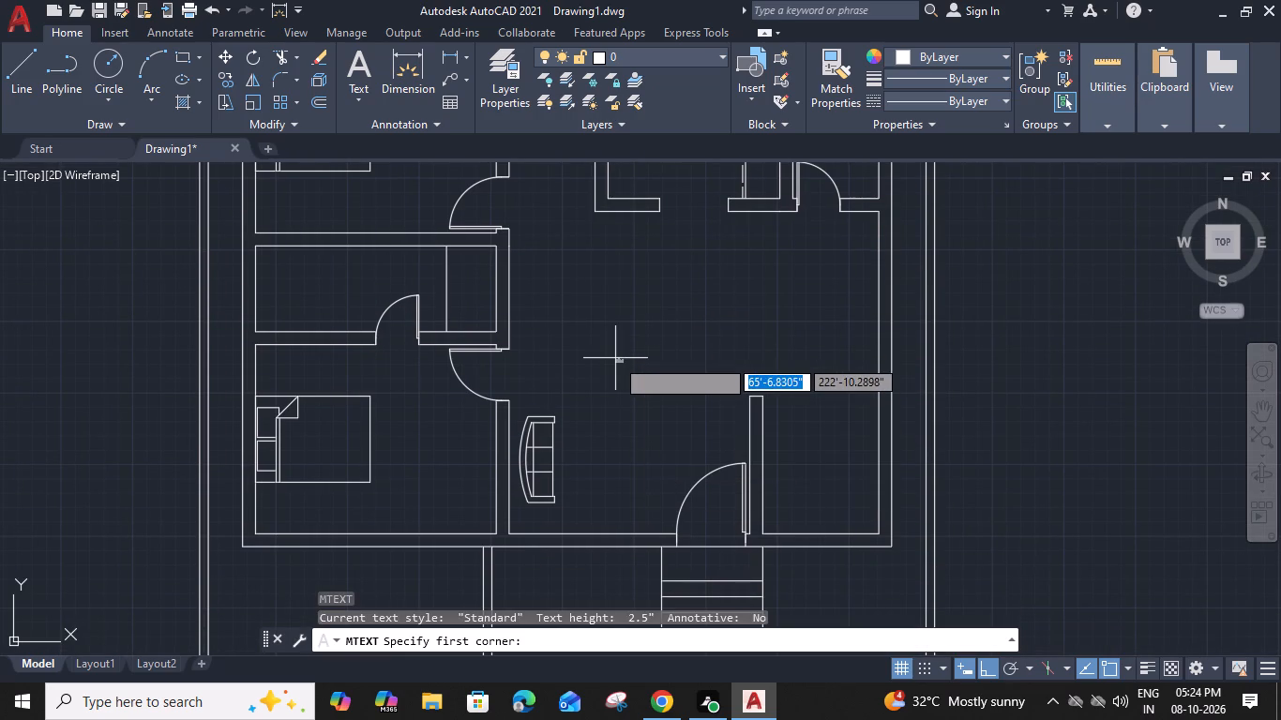
pyautogui.click(615, 358)
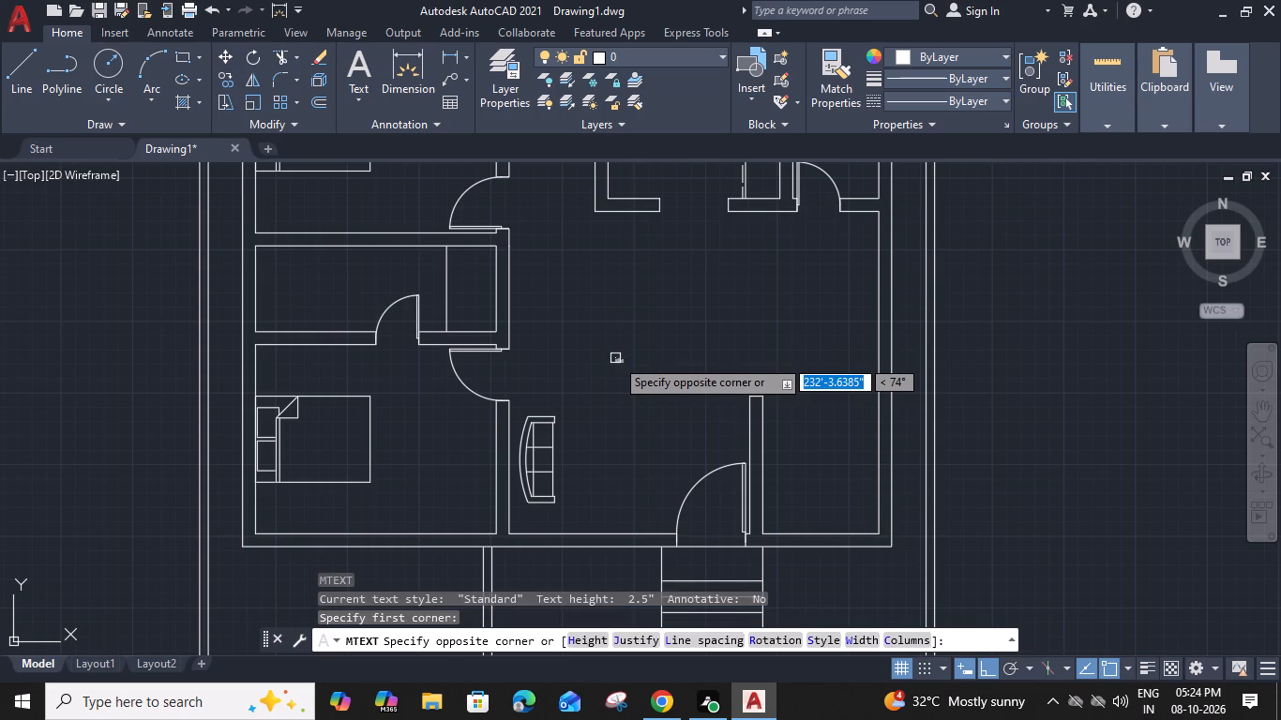
pyautogui.click(738, 385)
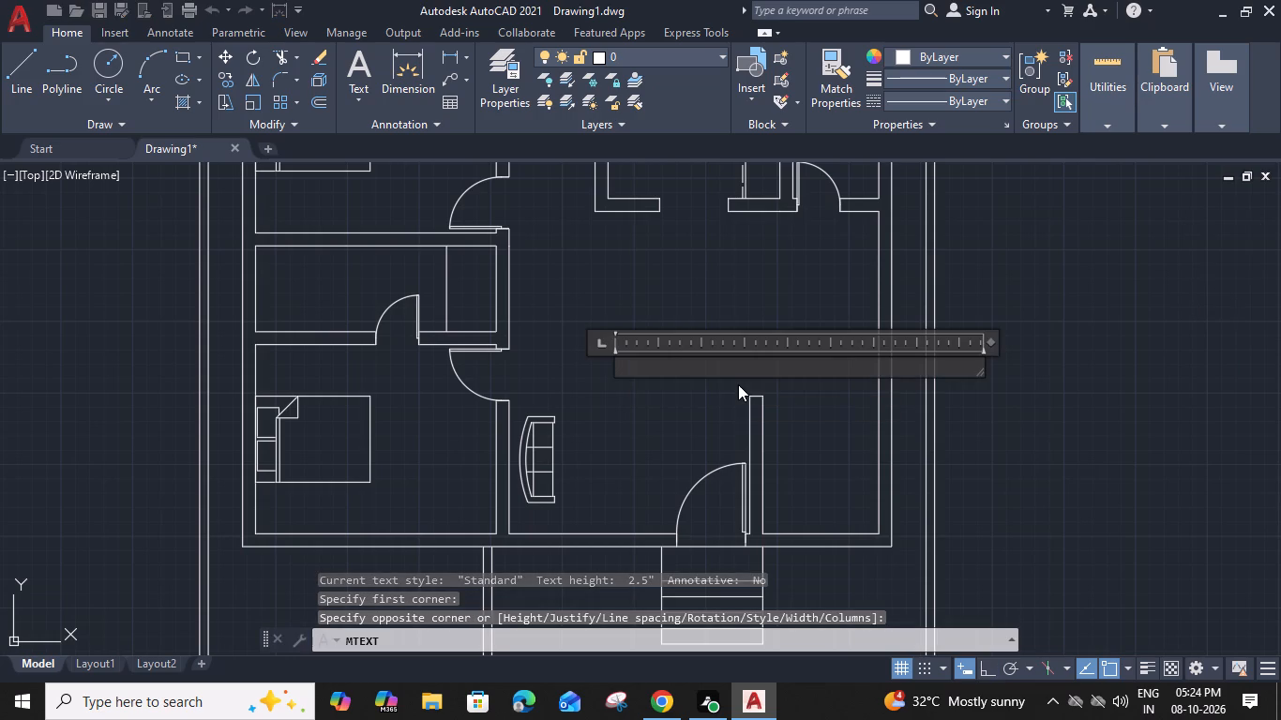
pyautogui.moveTo(739, 385); pyautogui.dragTo(446, 378, button='middle')
pyautogui.moveTo(619, 397); pyautogui.dragTo(480, 405, button='middle')
pyautogui.moveTo(849, 349); pyautogui.dragTo(626, 348)
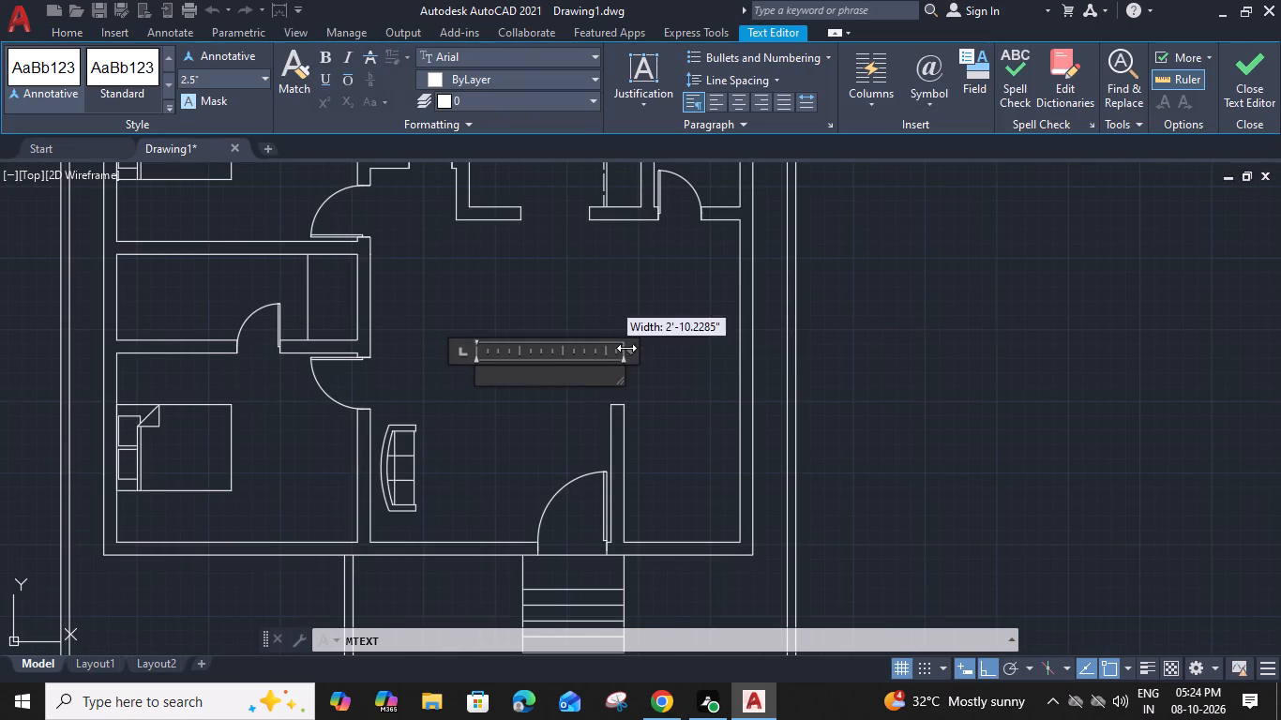
pyautogui.moveTo(626, 348); pyautogui.dragTo(609, 349)
pyautogui.click(239, 78)
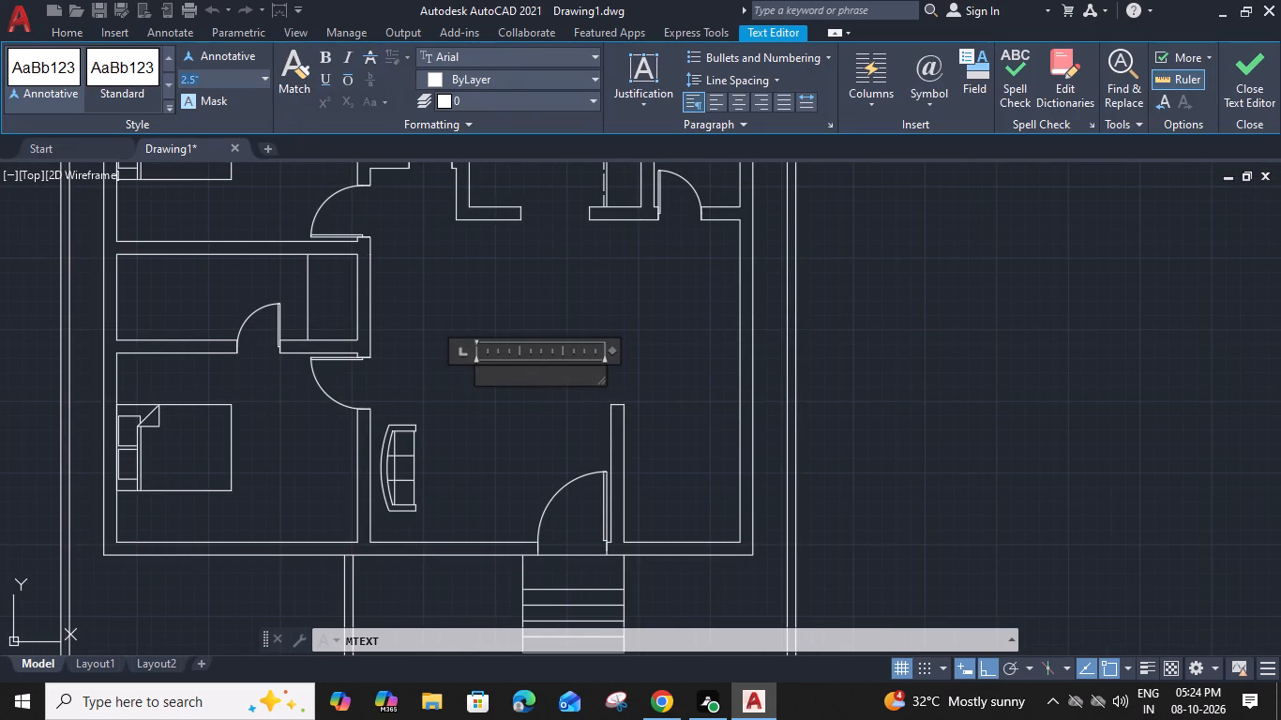
pyautogui.press('9')
pyautogui.press('BackSpace')
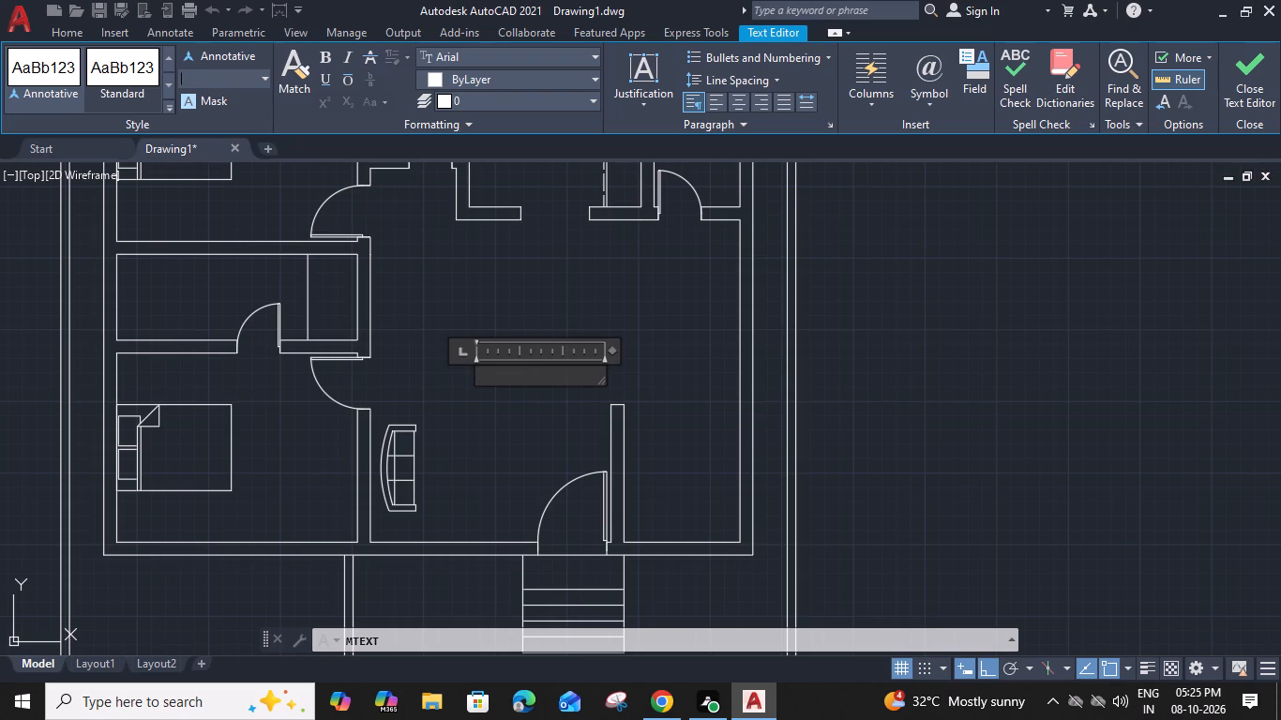
pyautogui.press('8')
pyautogui.hotkey('shift', '"')
pyautogui.press('Return')
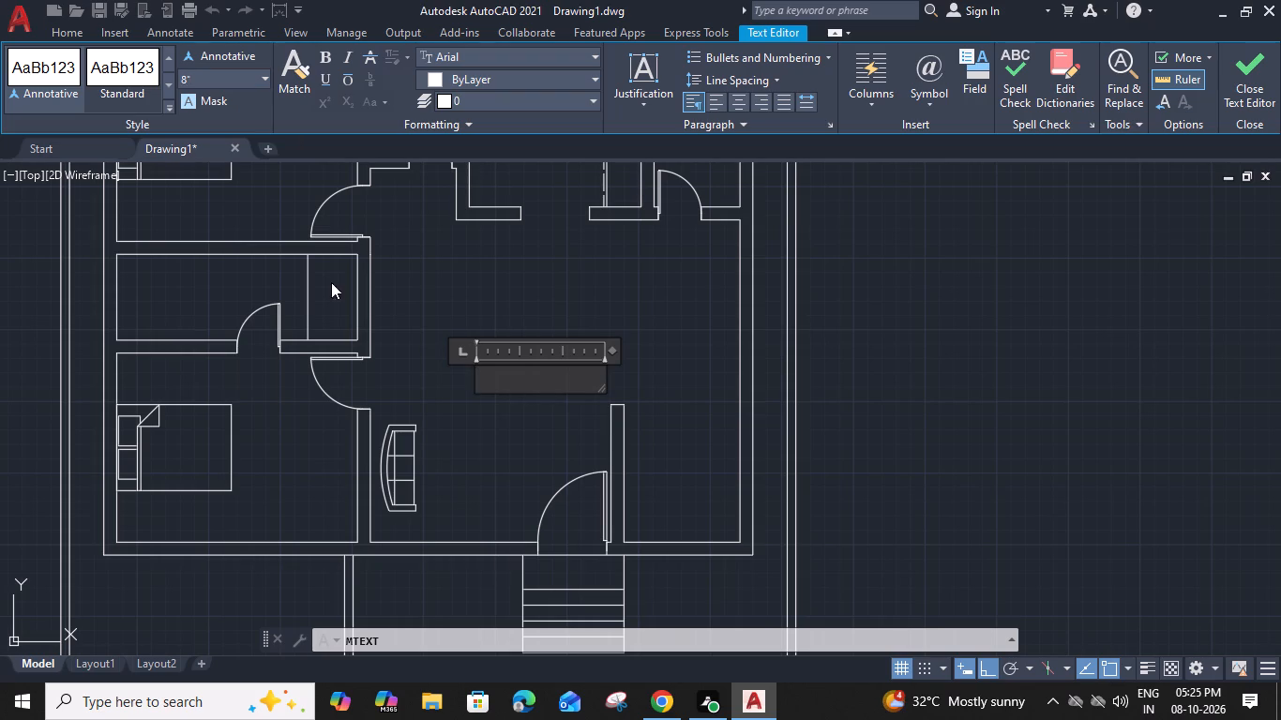
# Enter LIVING ROOM in capitals as the first line and widen the text frame to fit it on one line.
pyautogui.write('li')
pyautogui.press('v')
pyautogui.press('i')
pyautogui.press('BackSpace')
pyautogui.press('BackSpace')
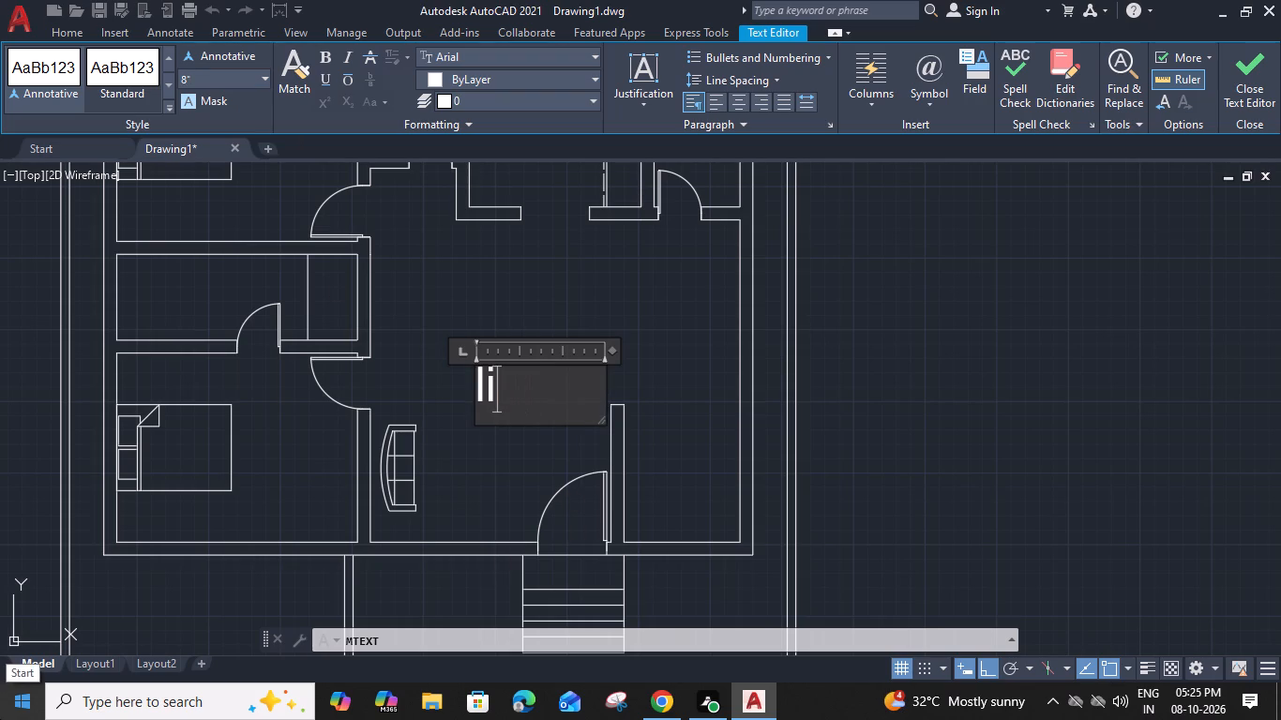
pyautogui.press('BackSpace')
pyautogui.press('BackSpace')
pyautogui.write('LI')
pyautogui.write('VI')
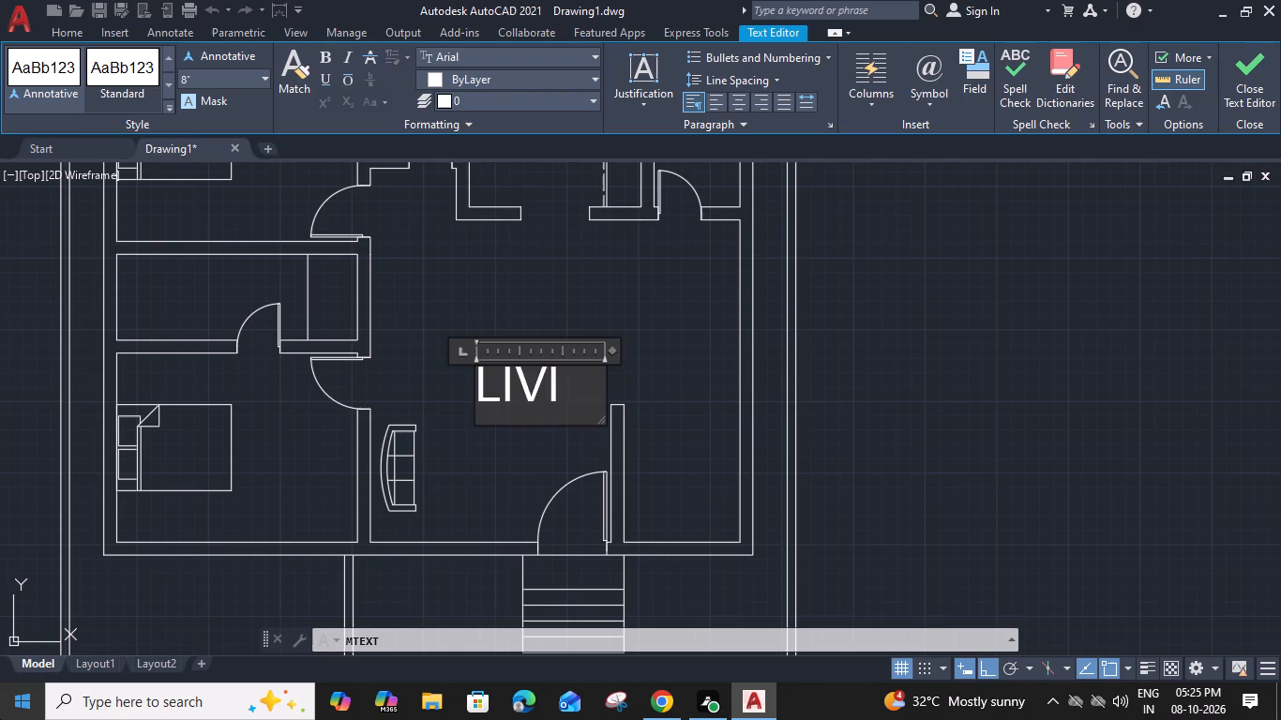
pyautogui.press('n')
pyautogui.press('g')
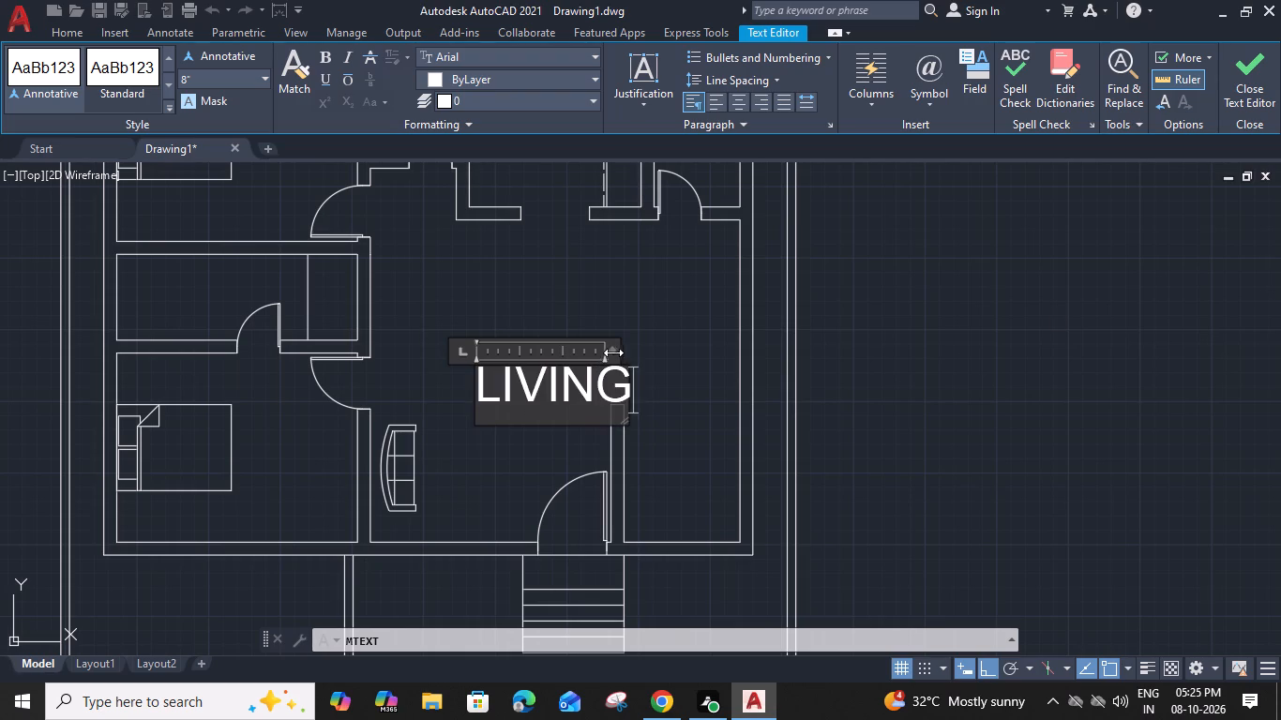
pyautogui.moveTo(614, 352); pyautogui.dragTo(756, 366)
pyautogui.press('space')
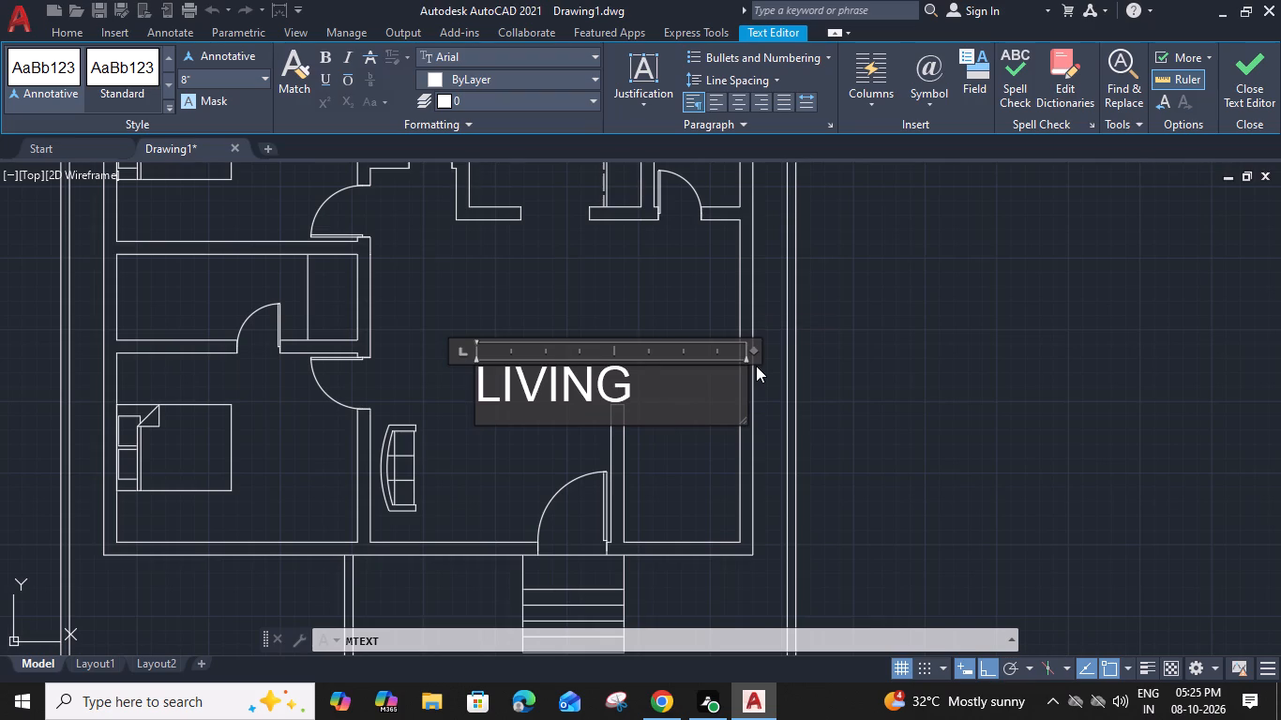
pyautogui.write('ROOM')
pyautogui.moveTo(754, 353); pyautogui.dragTo(753, 352)
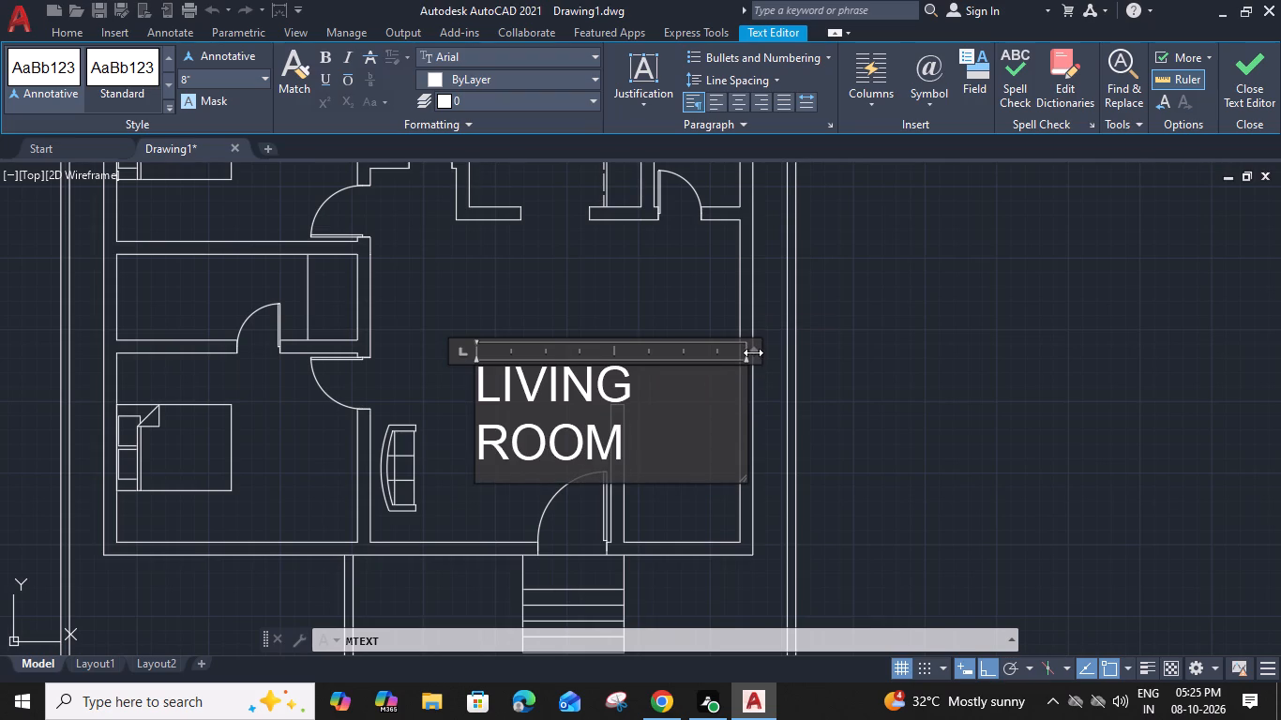
pyautogui.moveTo(753, 352); pyautogui.dragTo(803, 353)
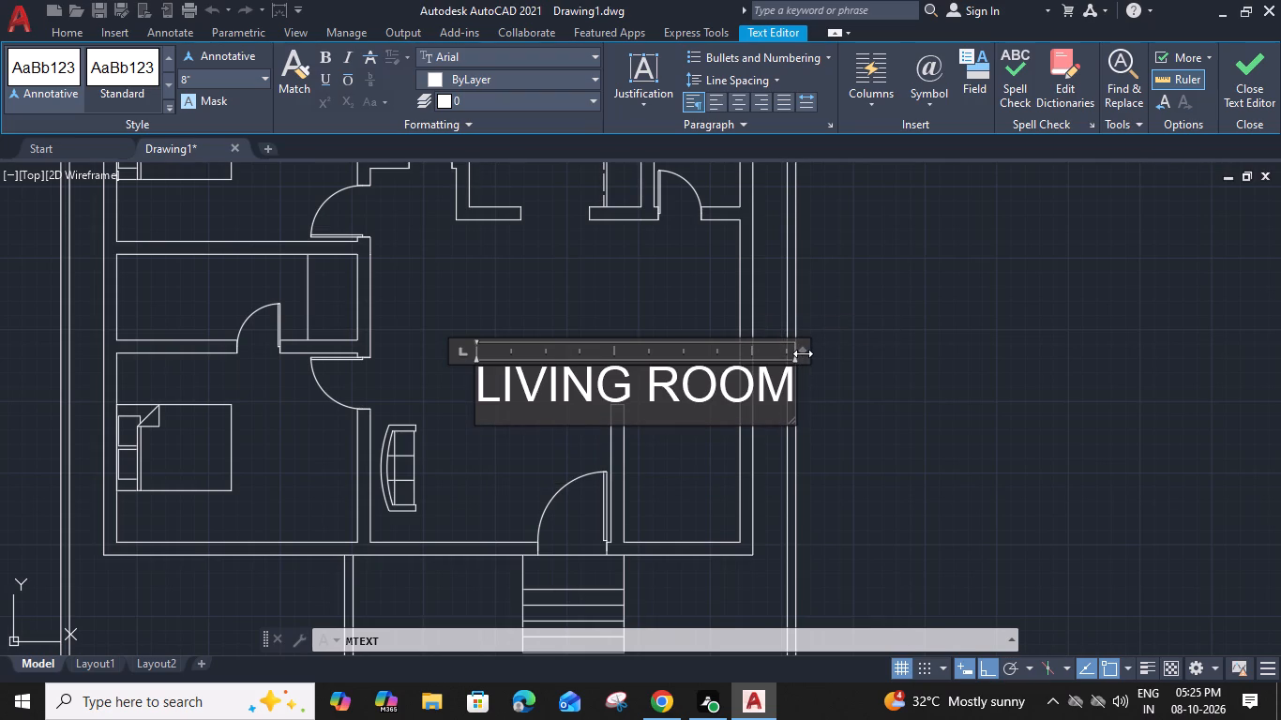
pyautogui.click(804, 352)
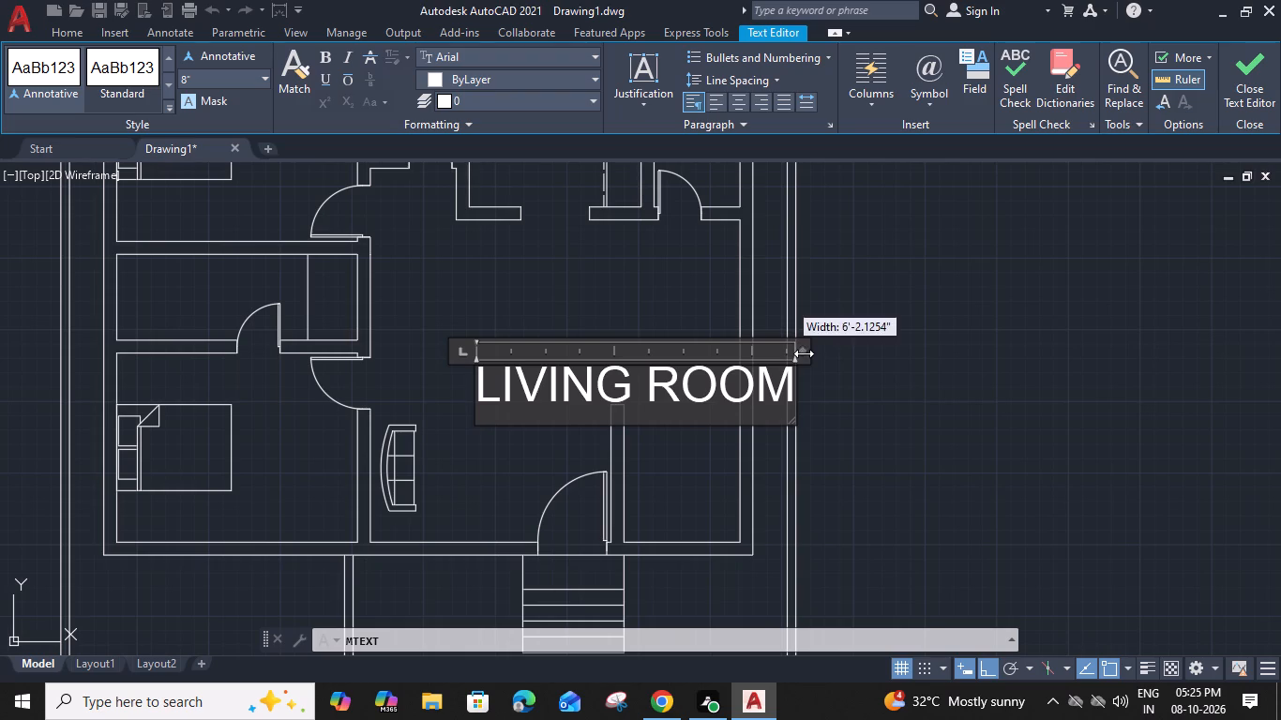
pyautogui.press('space')
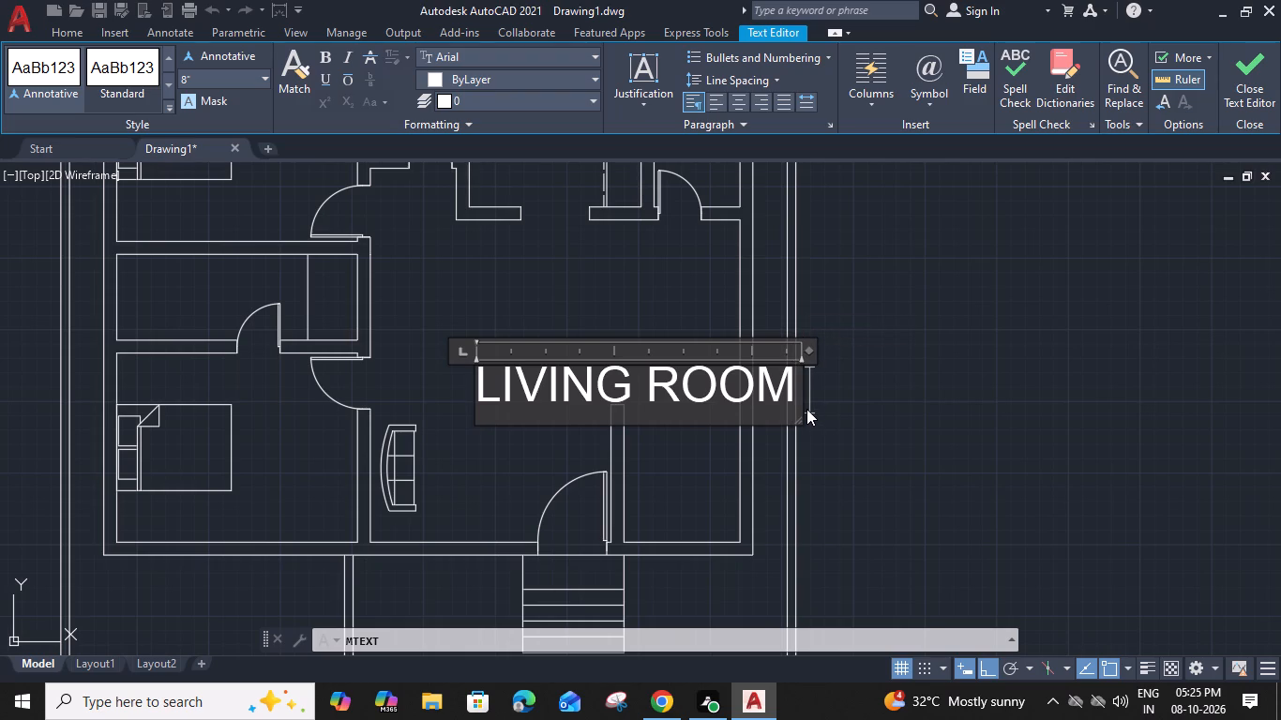
# Add 16'-0"X14'-0" as the second line, indent it two spaces under the room name, and finish the text.
pyautogui.press('Return')
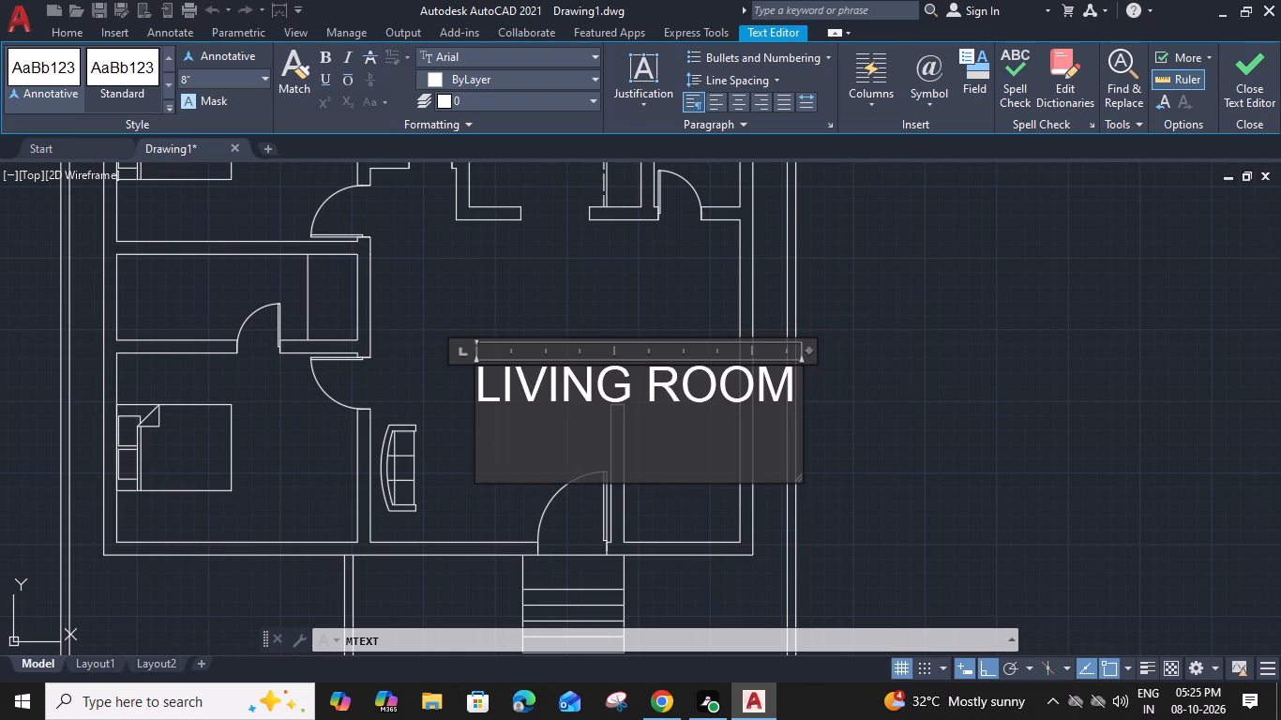
pyautogui.write("16'")
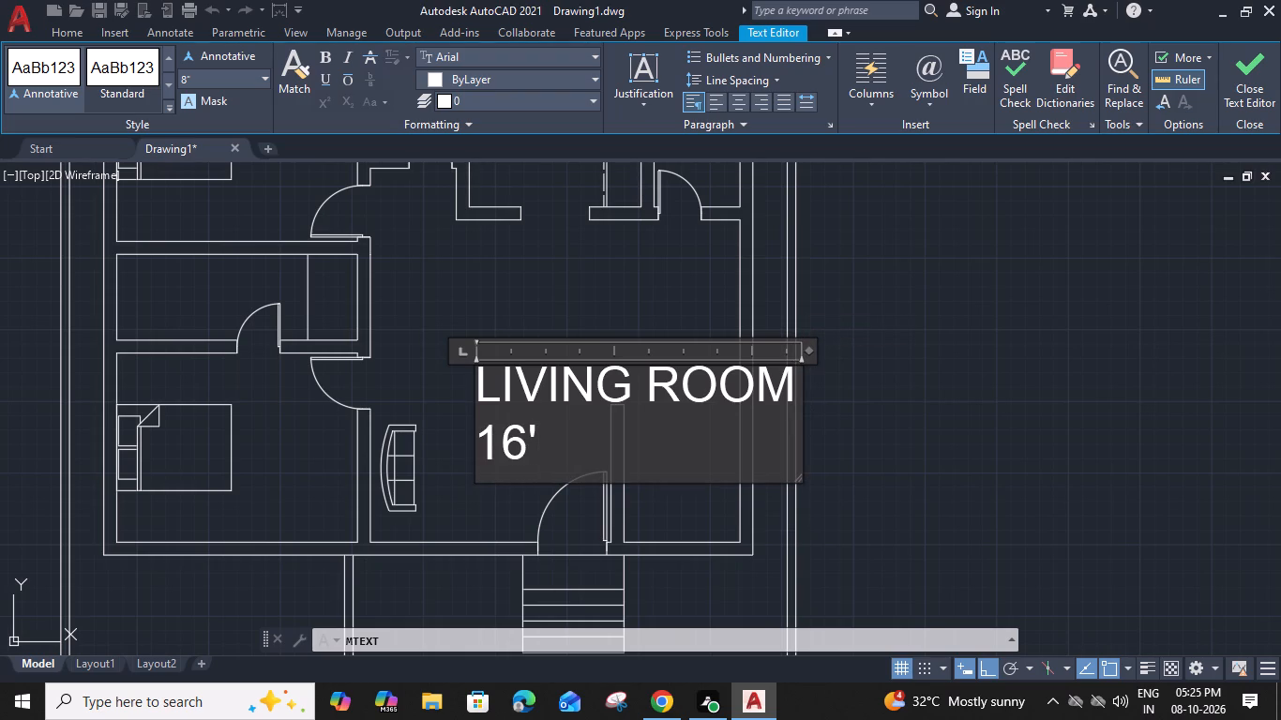
pyautogui.write('-0"')
pyautogui.press('Return')
pyautogui.press('BackSpace')
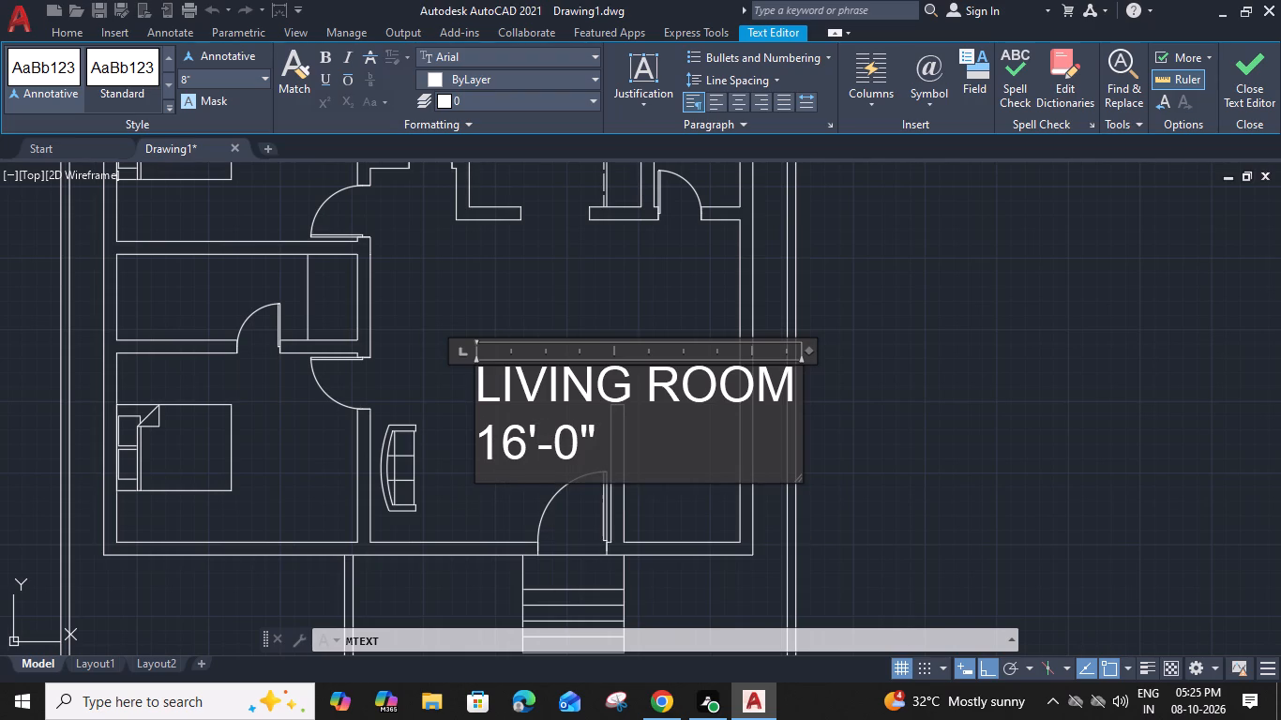
pyautogui.press('x')
pyautogui.write("14'-0")
pyautogui.hotkey('shift', '"')
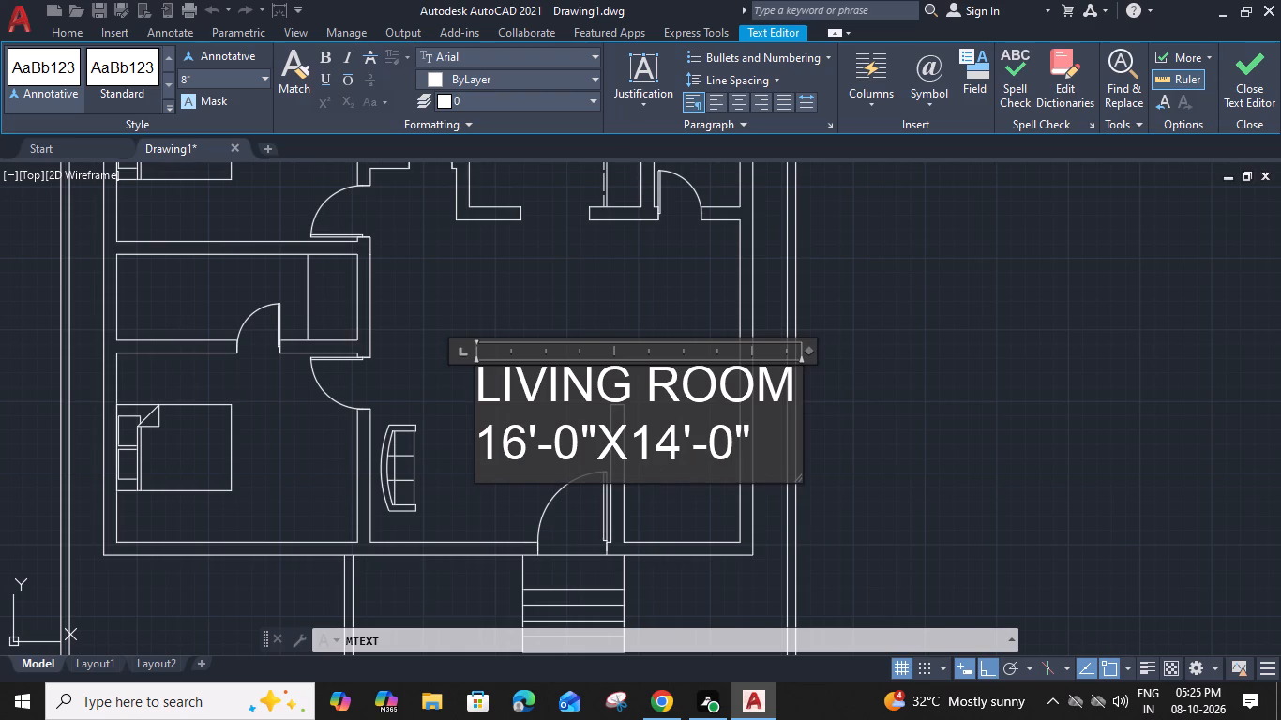
pyautogui.click(476, 453)
pyautogui.press('space')
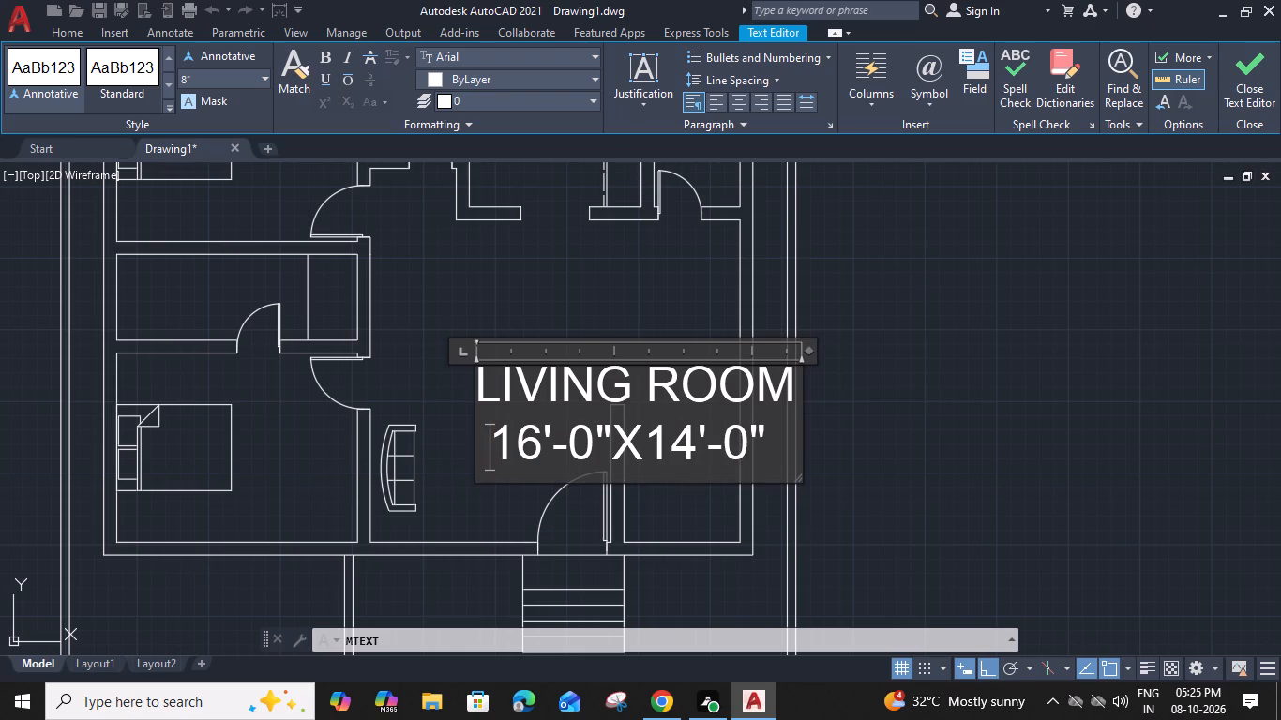
pyautogui.press('space')
pyautogui.click(866, 426)
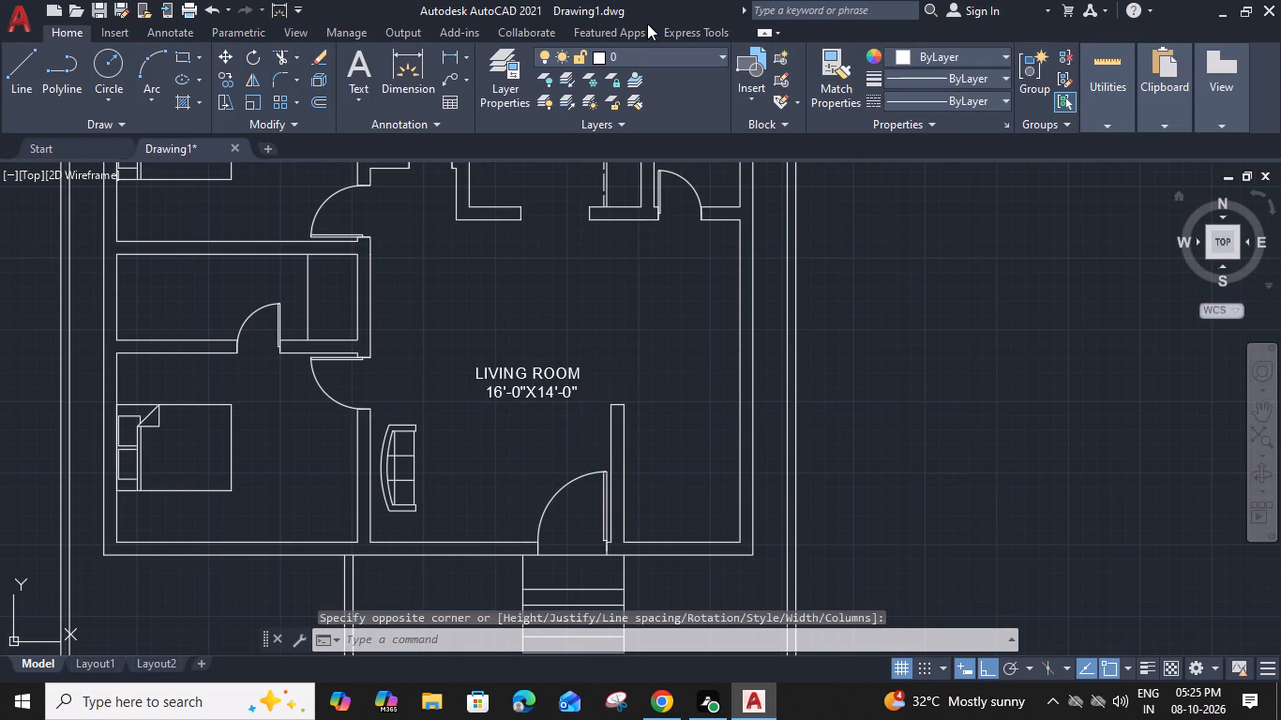
# Move the LIVING ROOM label a short distance straight west, toward the southwest bedroom's door.
pyautogui.click(474, 371)
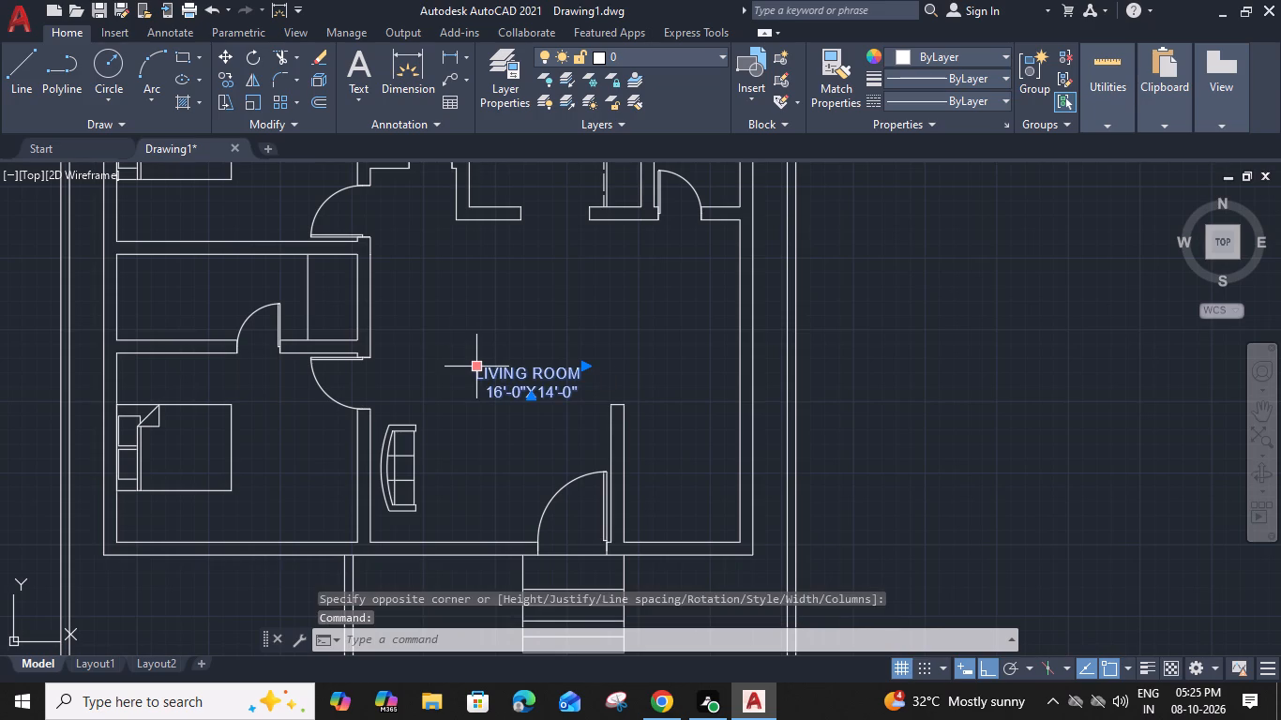
pyautogui.write('M')
pyautogui.press('space')
pyautogui.click(474, 371)
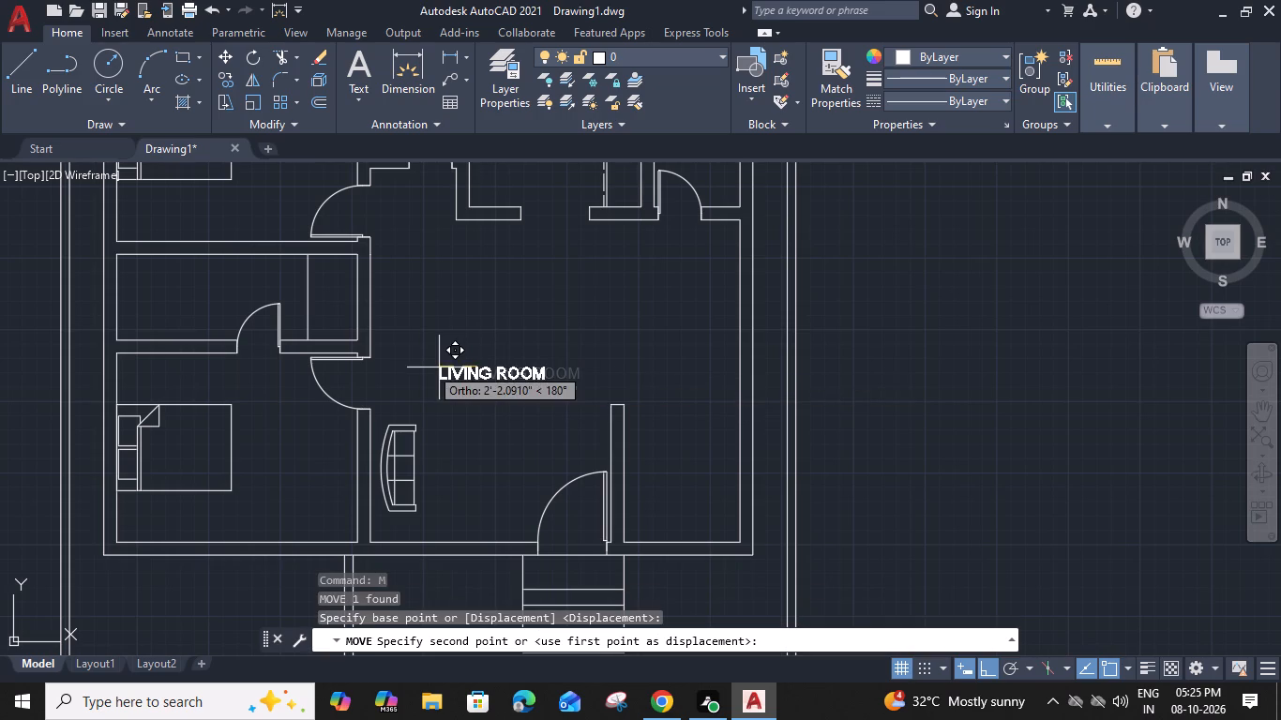
pyautogui.click(430, 367)
# Move the LIVING ROOM label slightly straight south, to just northeast of the sofa.
pyautogui.click(487, 373)
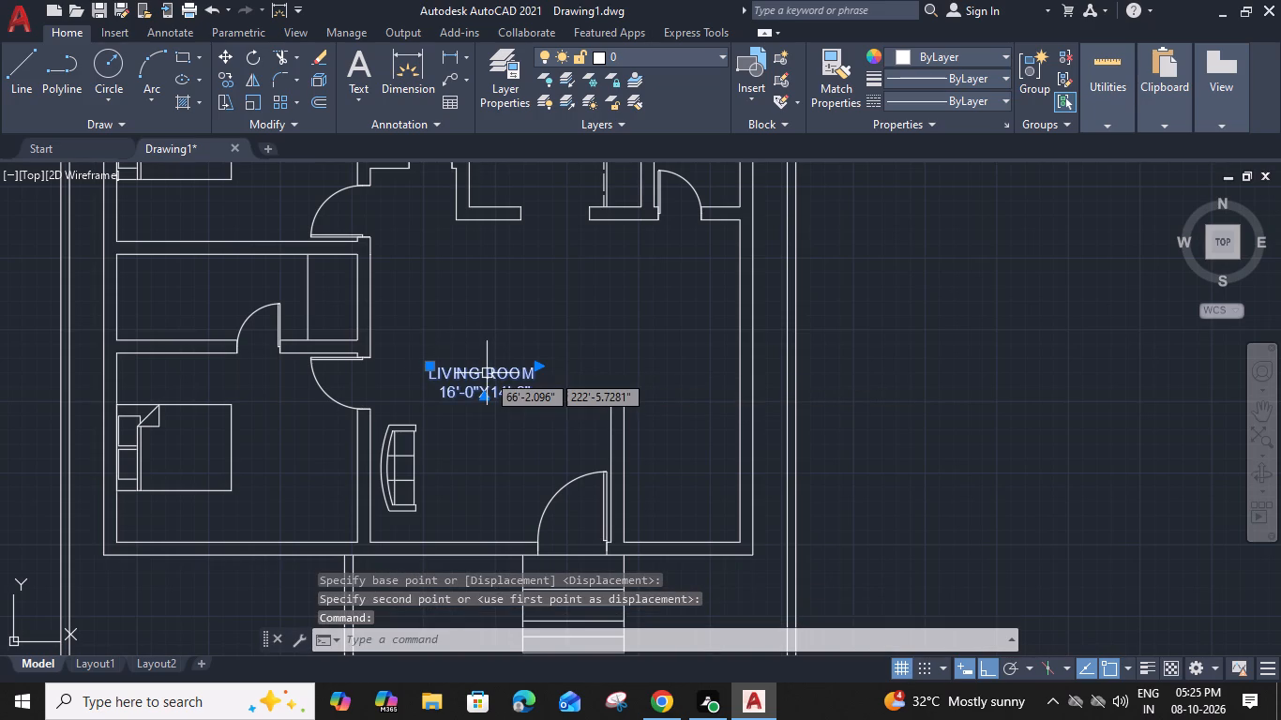
pyautogui.write('M')
pyautogui.press('space')
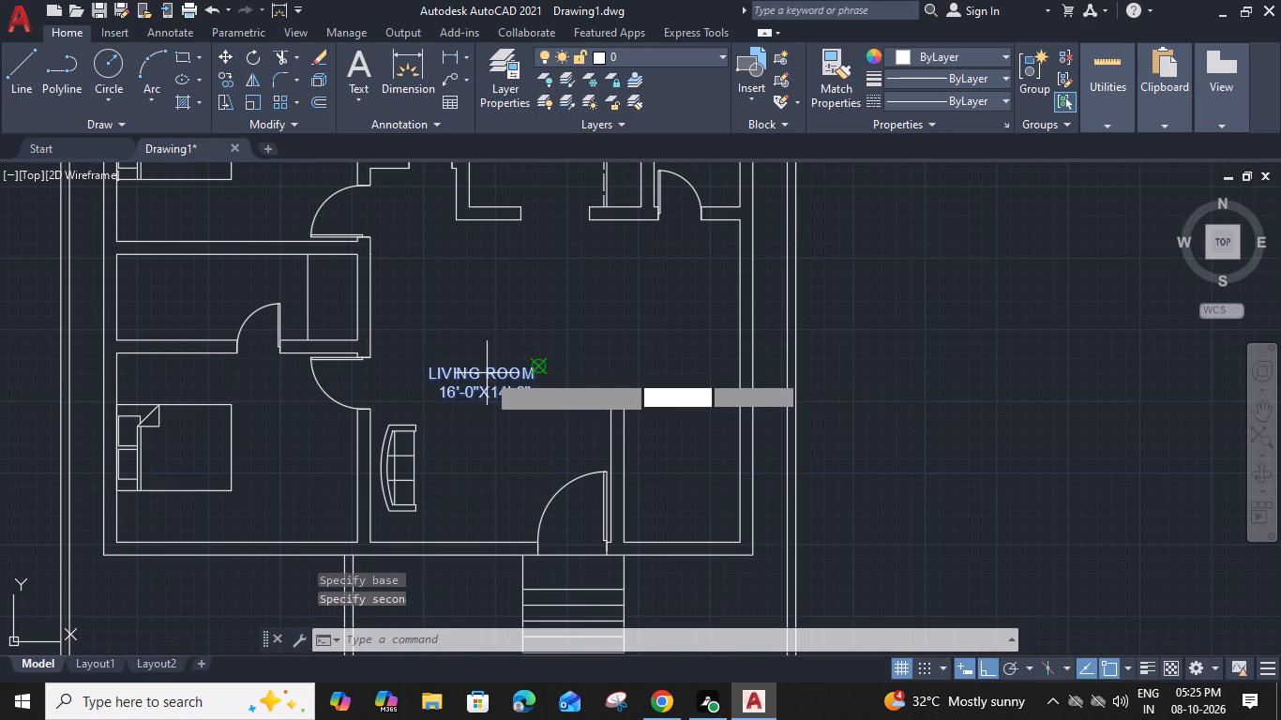
pyautogui.click(538, 369)
pyautogui.click(541, 397)
# Copy the LIVING ROOM label straight north, to the north part of the open area near the northwest bedroom's door.
pyautogui.moveTo(572, 292); pyautogui.dragTo(665, 353, button='middle')
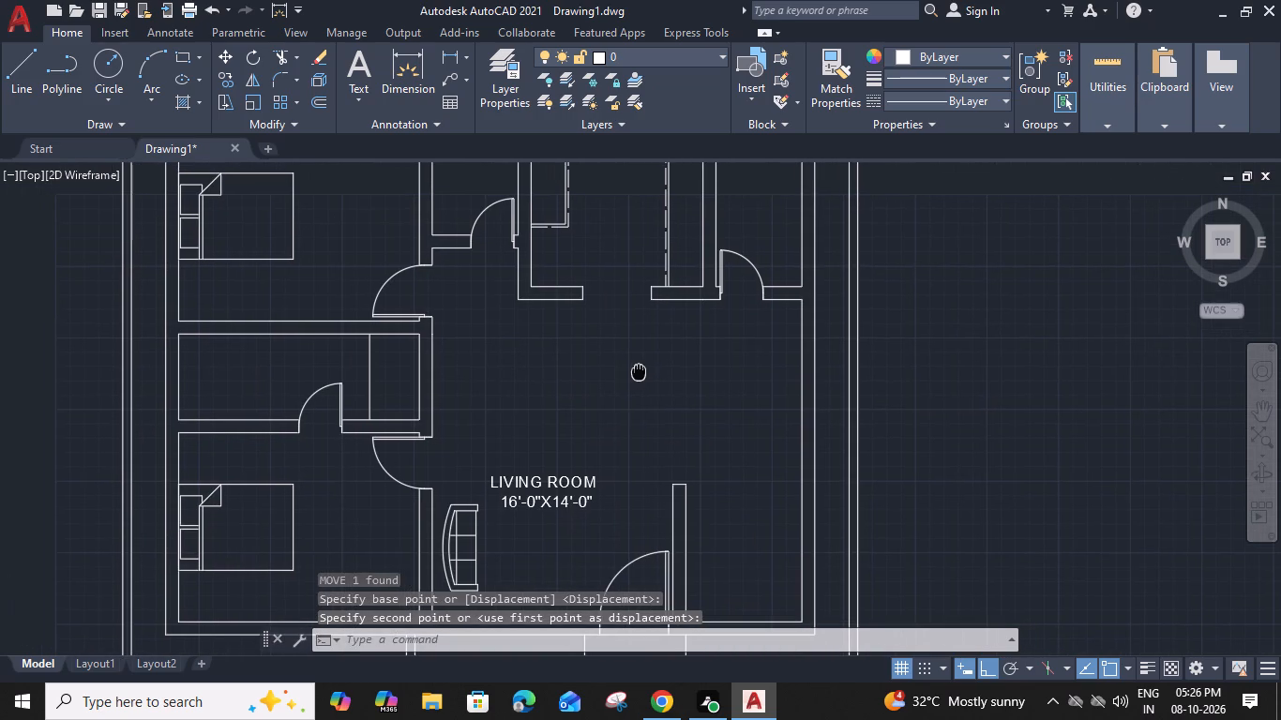
pyautogui.click(595, 463)
pyautogui.press('c')
pyautogui.write('O')
pyautogui.press('space')
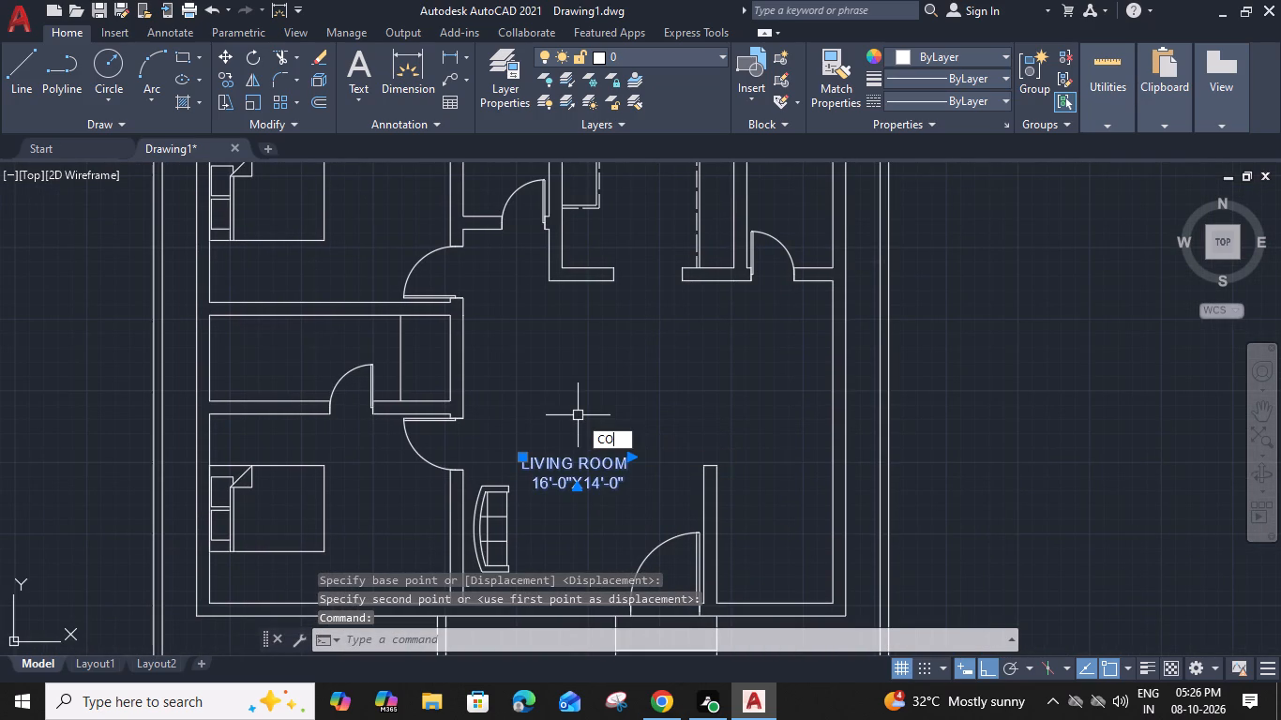
pyautogui.click(523, 456)
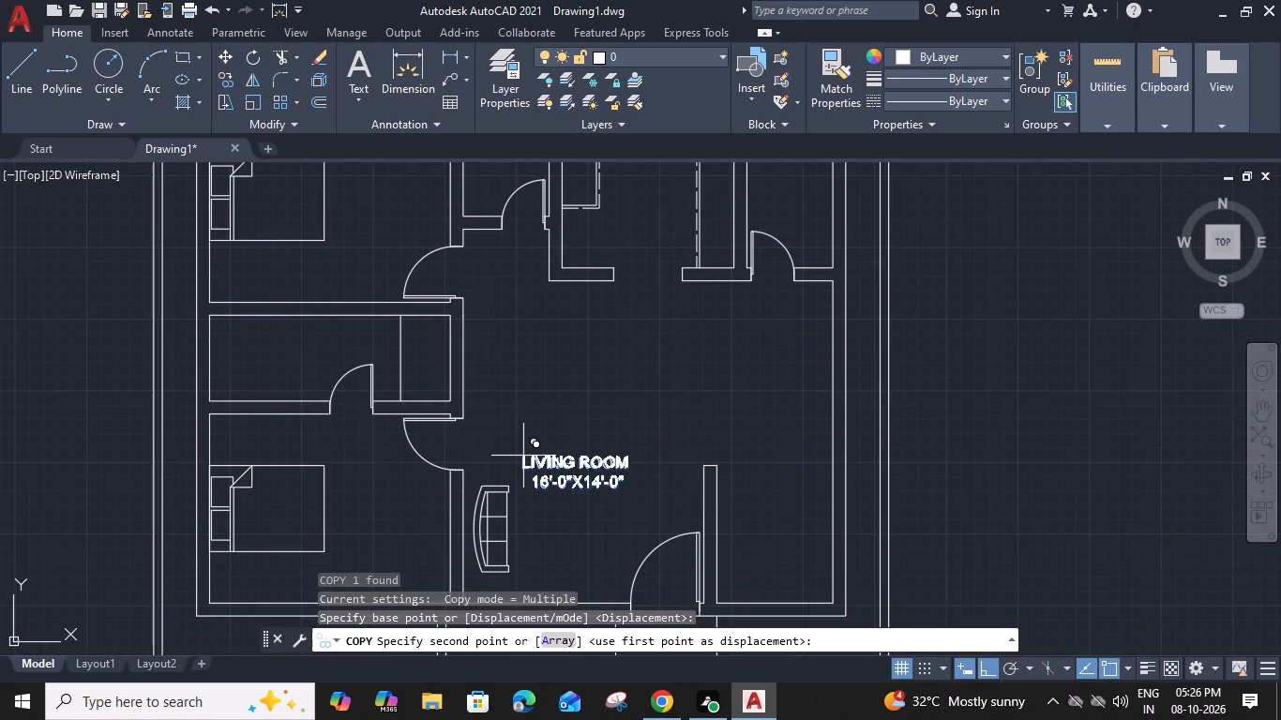
pyautogui.click(546, 312)
pyautogui.press('Escape')
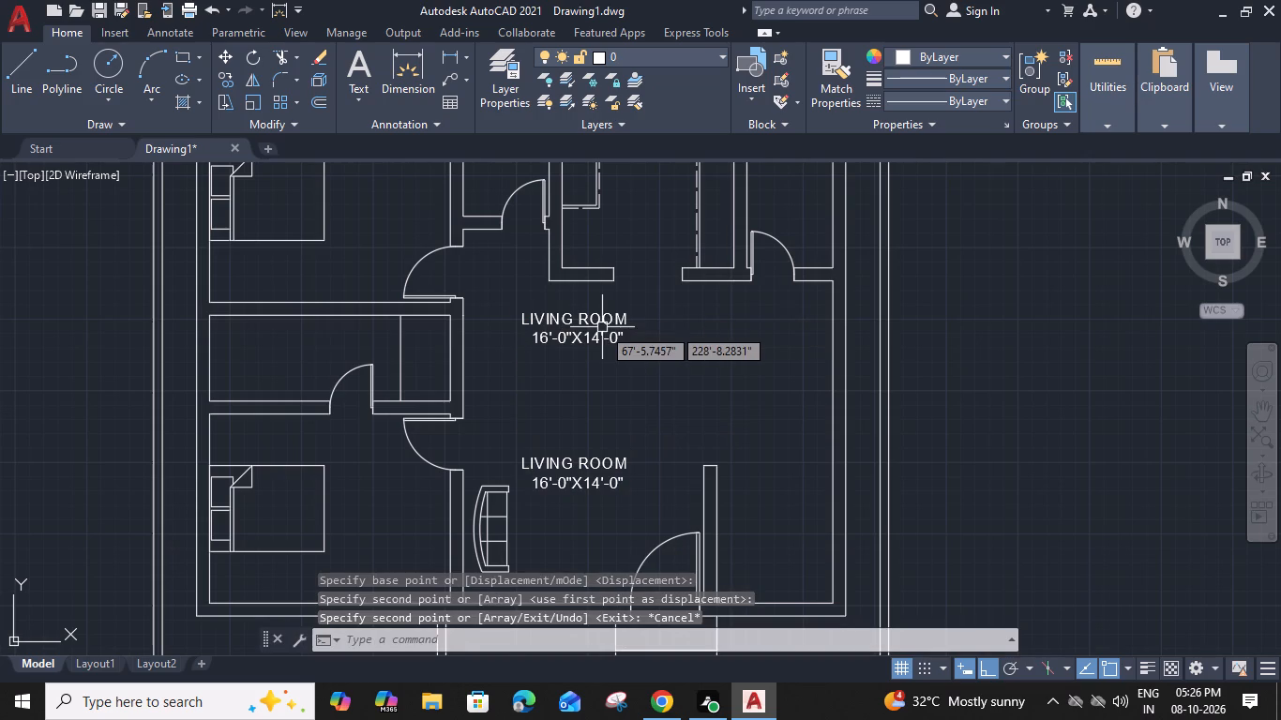
# Move the northern LIVING ROOM label a short distance straight east, south of the opening in the north wall.
pyautogui.click(604, 329)
pyautogui.write('M')
pyautogui.press('space')
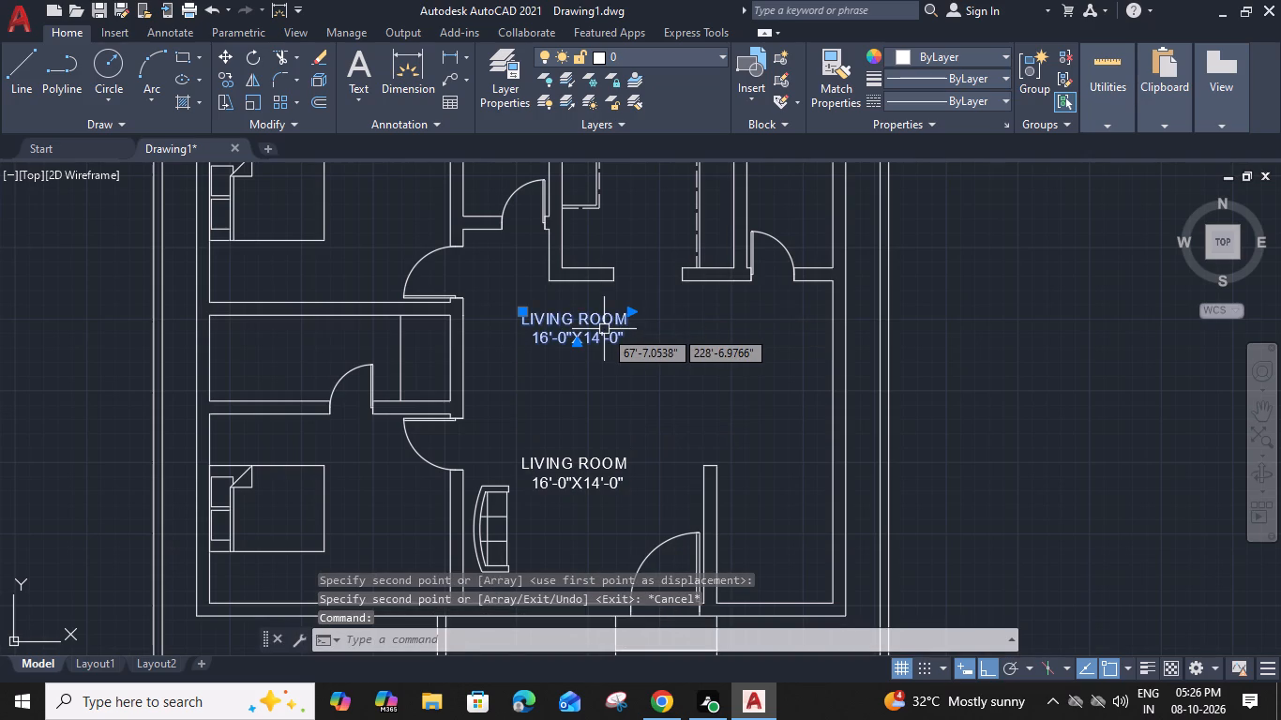
pyautogui.click(633, 343)
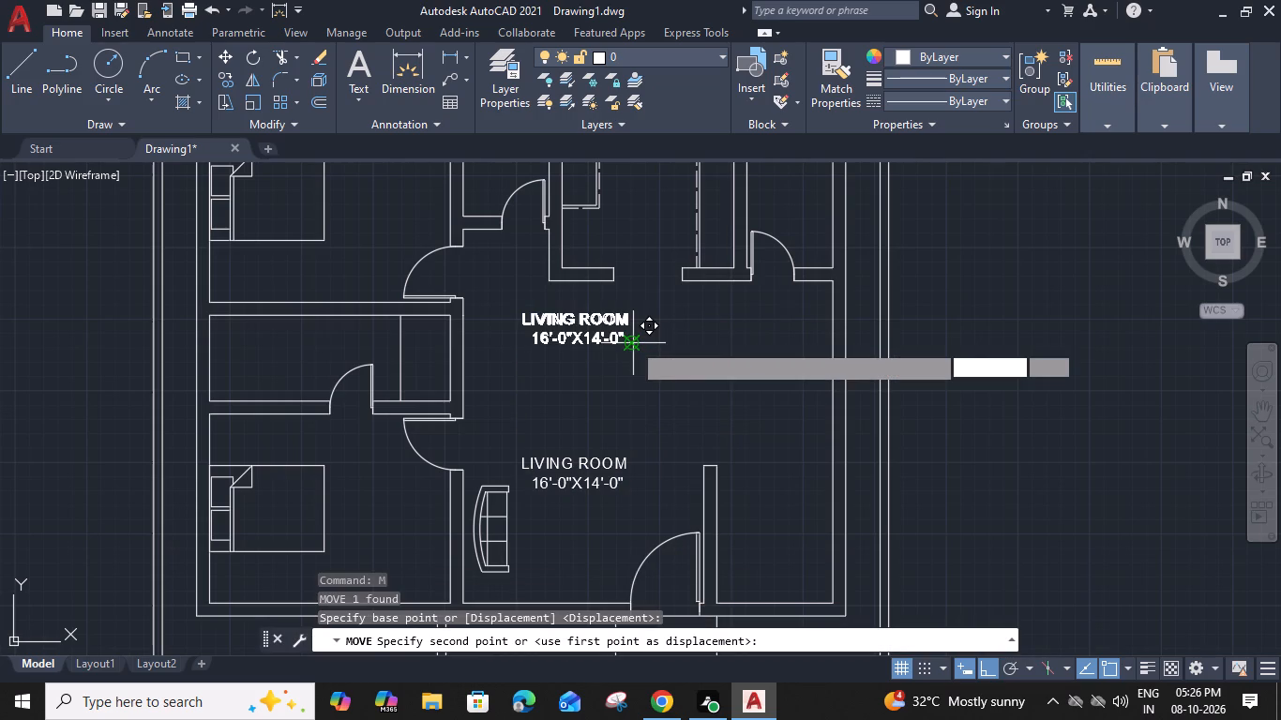
pyautogui.click(710, 343)
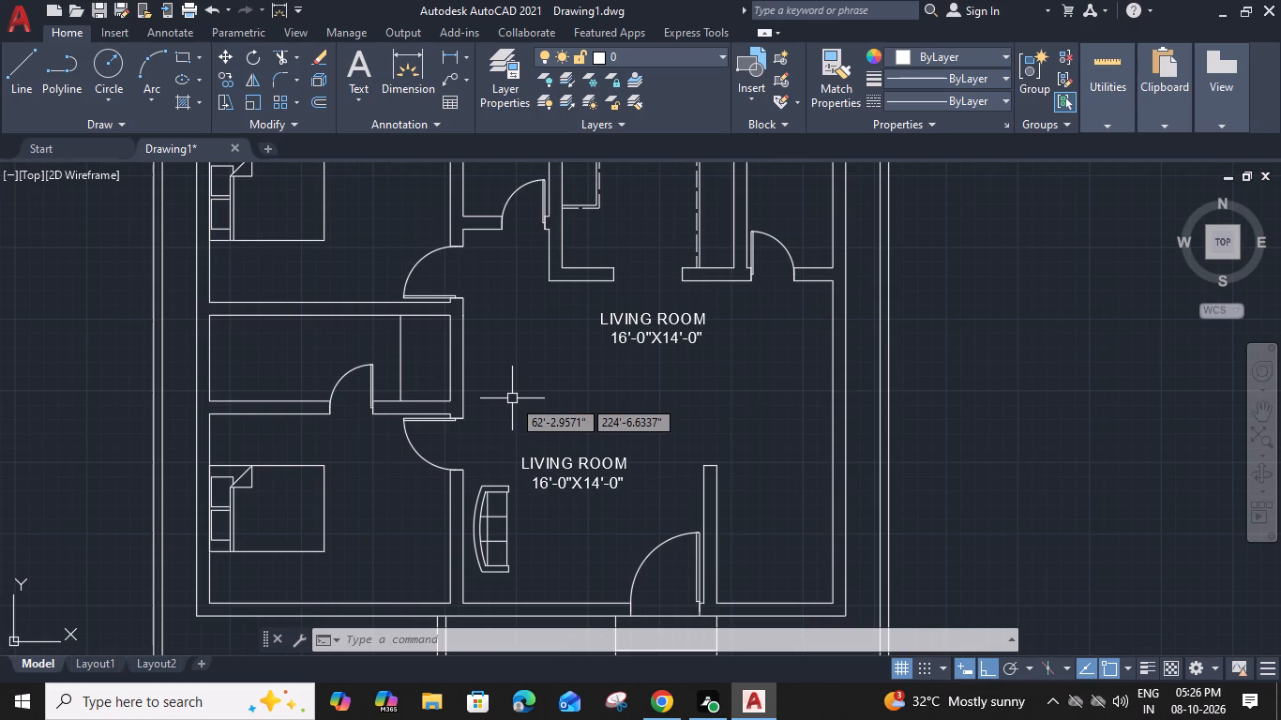
# Offset the open area's west wall line between the two bedroom doors 3' east, and offset that new line 6" farther east.
pyautogui.click(463, 392)
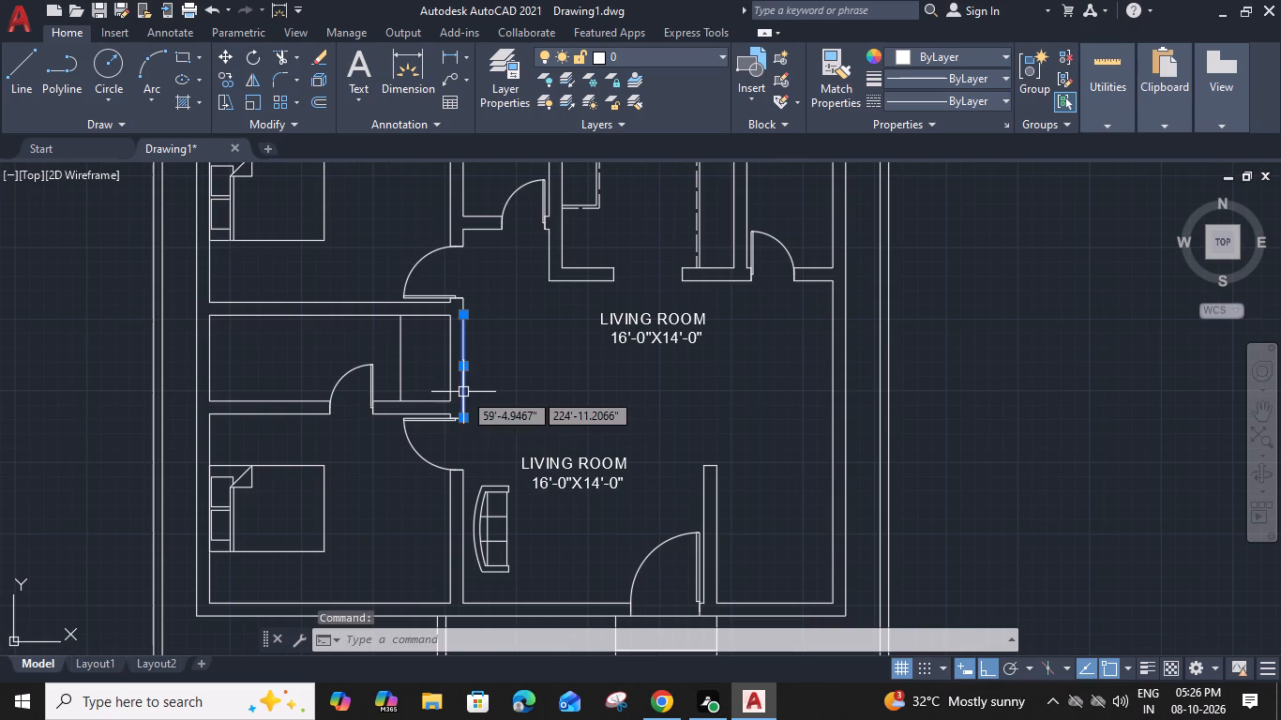
pyautogui.write('O')
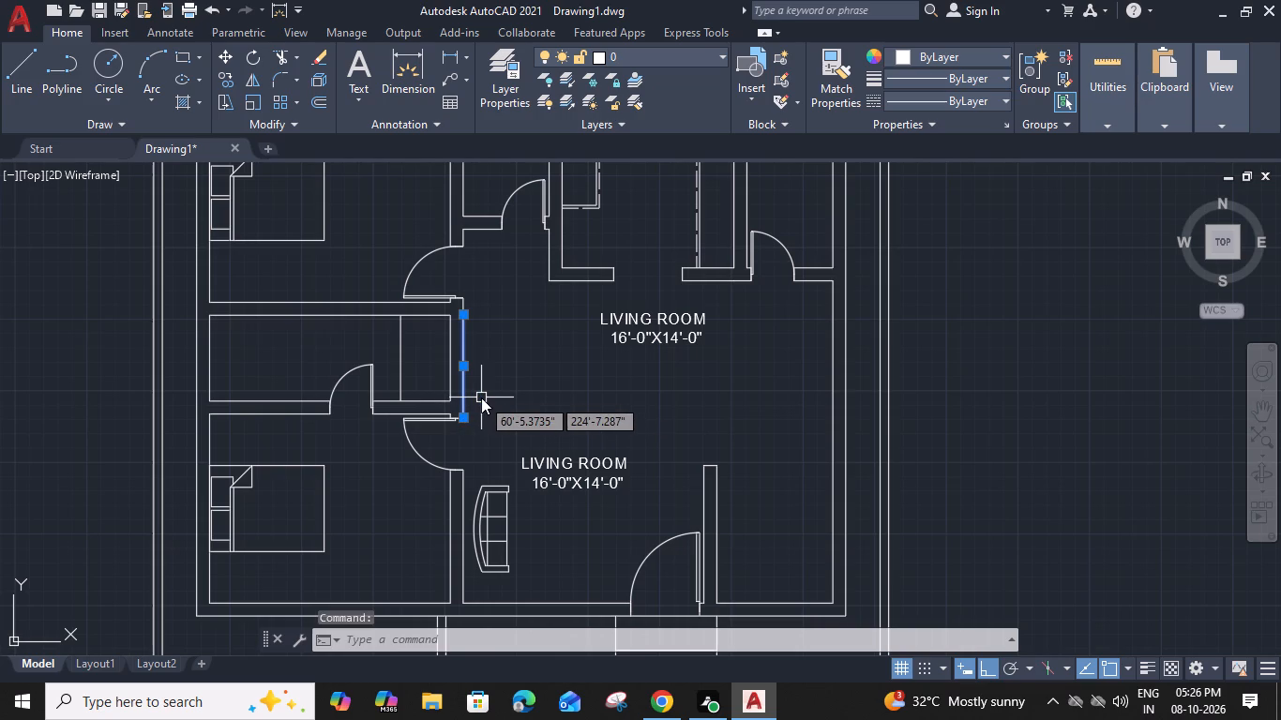
pyautogui.press('space')
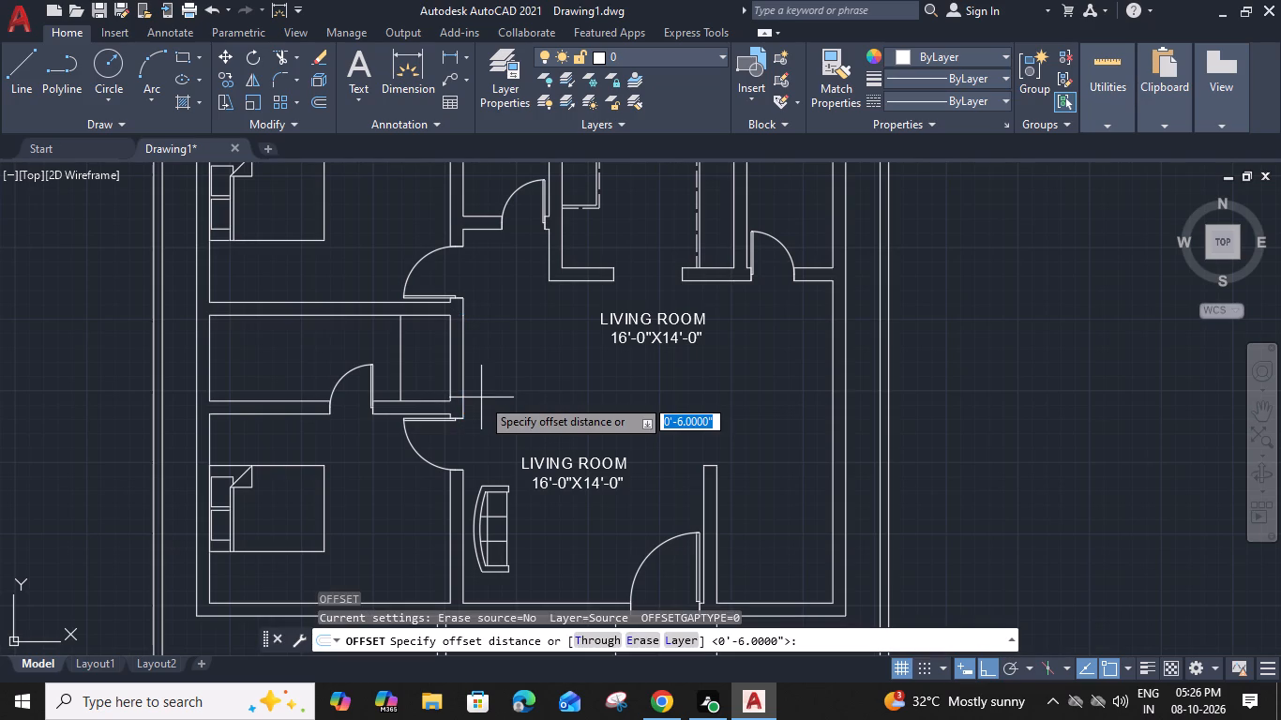
pyautogui.write("3'")
pyautogui.press('space')
pyautogui.click(486, 397)
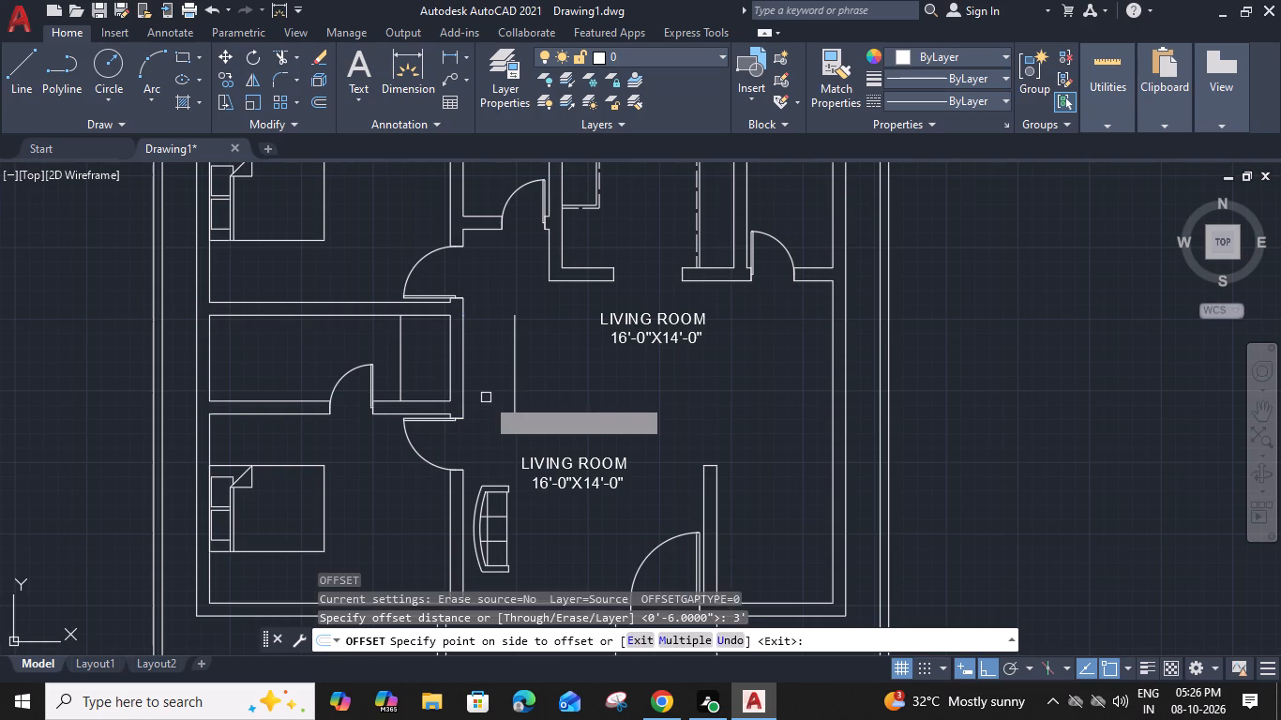
pyautogui.click(517, 382)
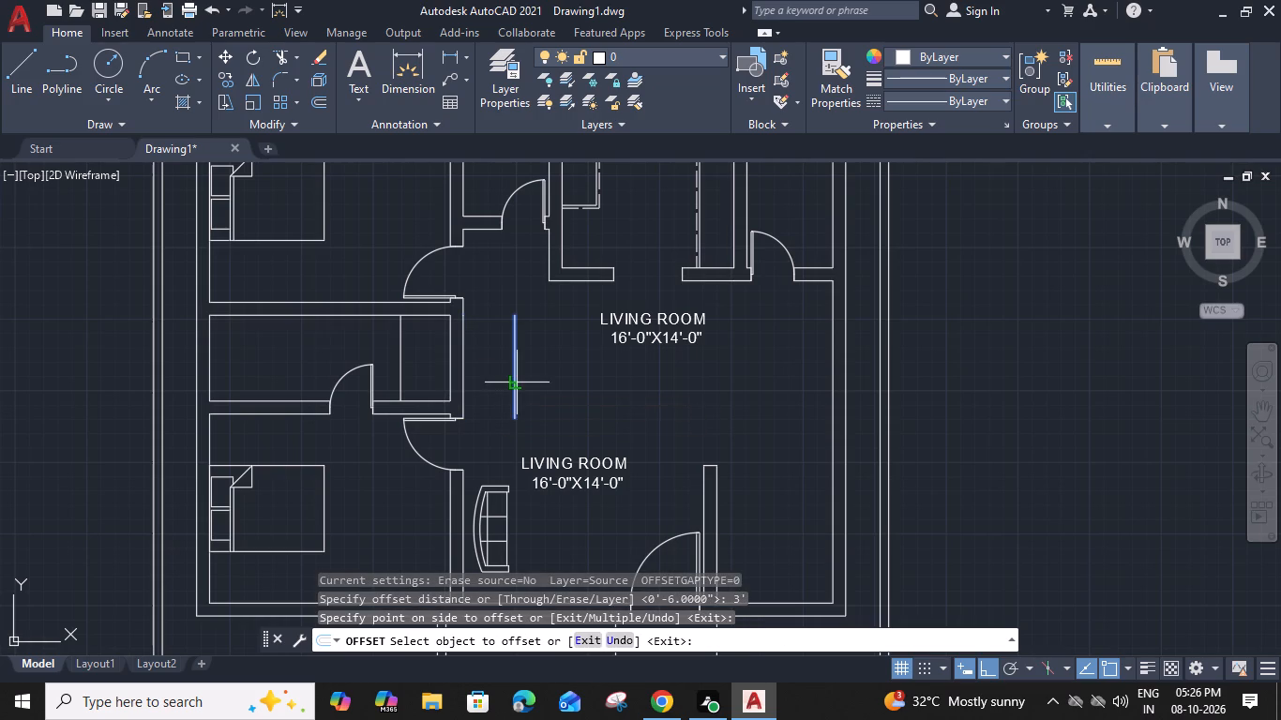
pyautogui.write('6"')
pyautogui.press('Return')
# Offset the easternmost new vertical line 3' east, and offset the resulting line another 2" east.
pyautogui.click(525, 383)
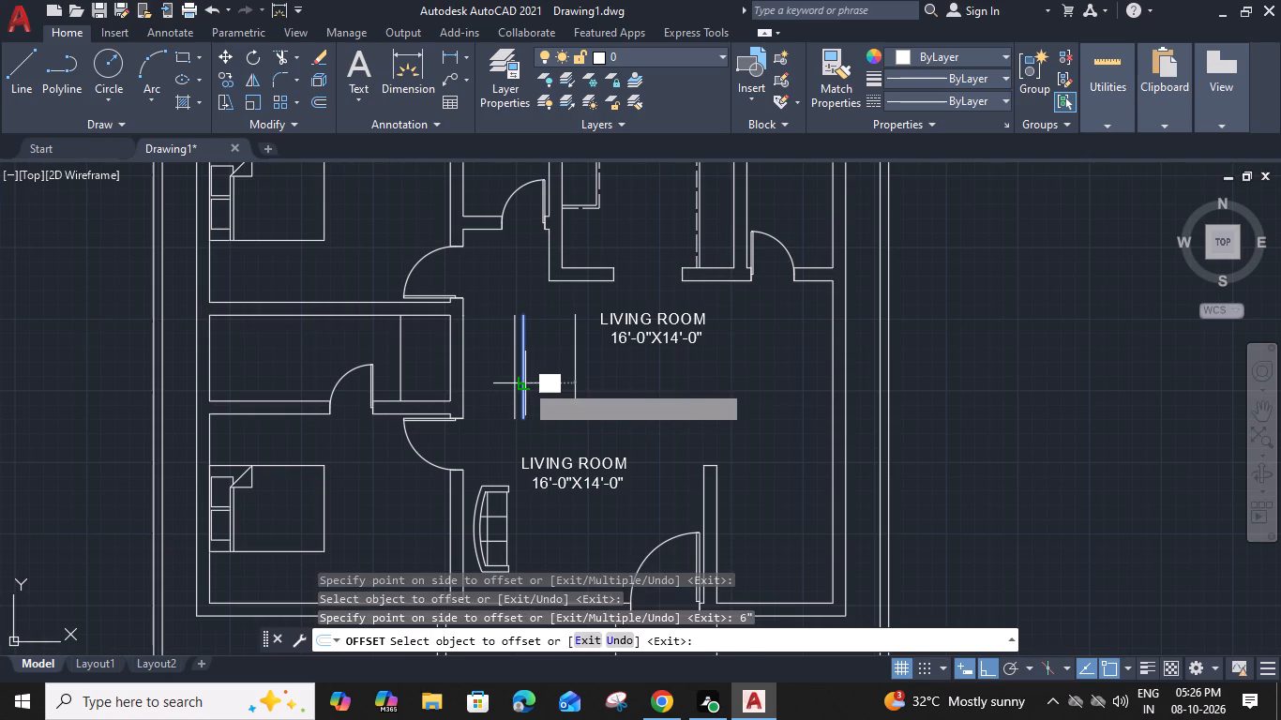
pyautogui.click(547, 386)
pyautogui.click(576, 381)
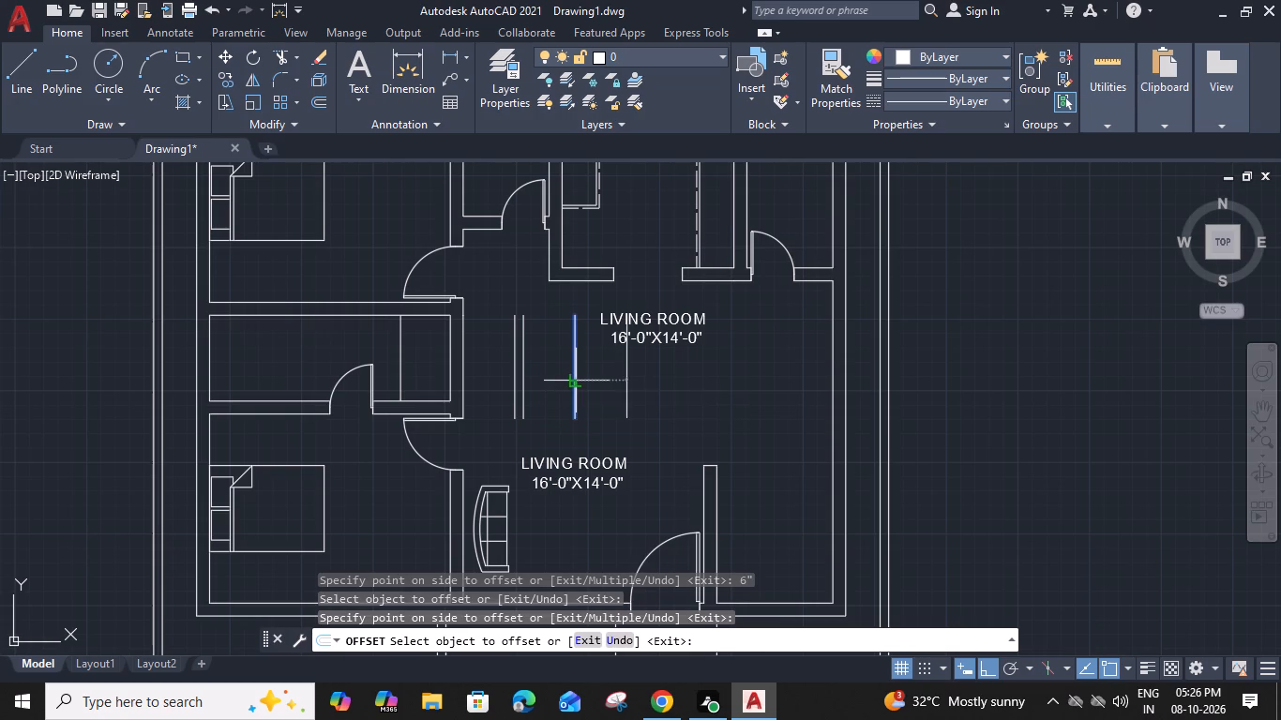
pyautogui.press('2')
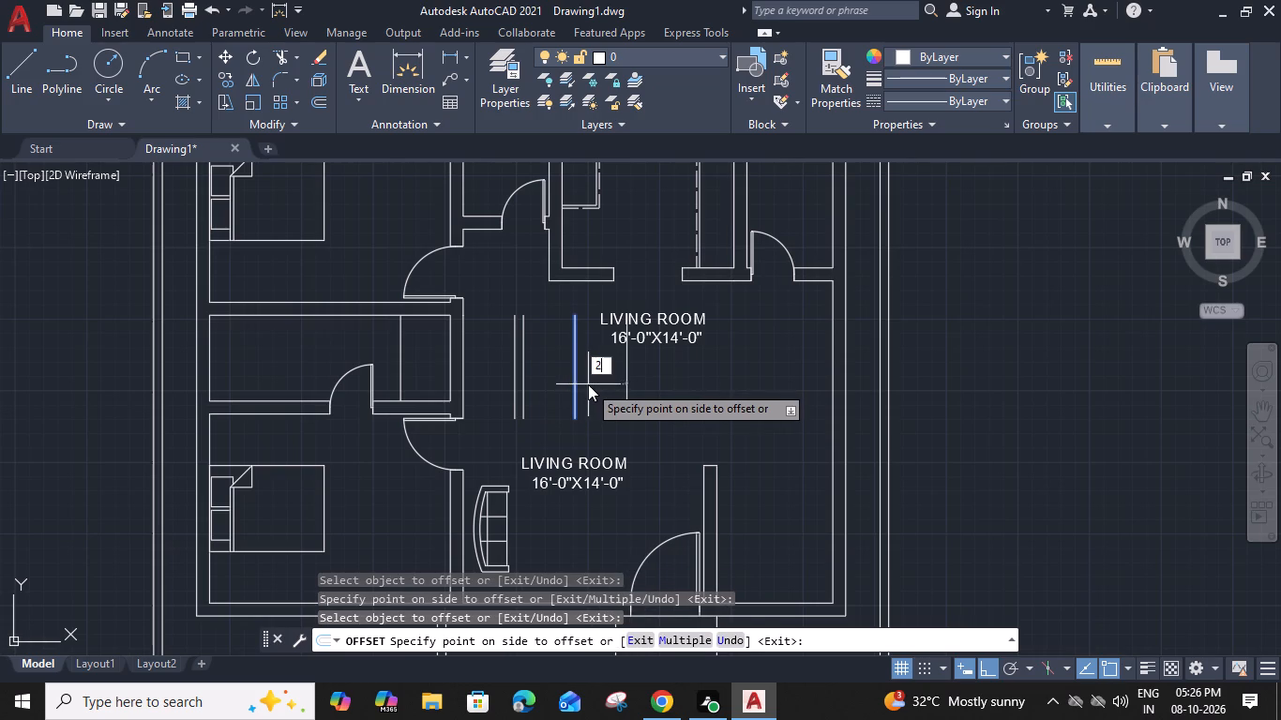
pyautogui.hotkey('shift', '"')
pyautogui.press('Return')
pyautogui.press('Escape')
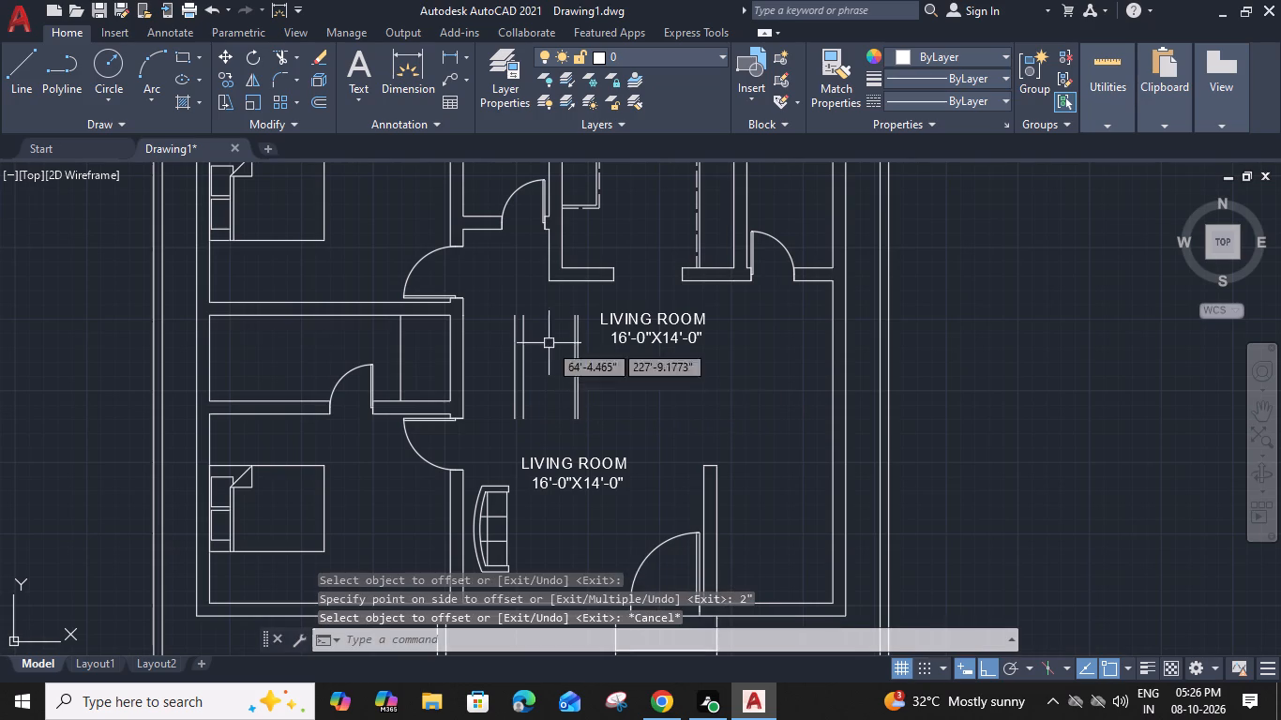
# Draw a 6'-8" horizontal line from the west wall to the north end of the easternmost offset line.
pyautogui.moveTo(549, 343); pyautogui.dragTo(540, 354, button='middle')
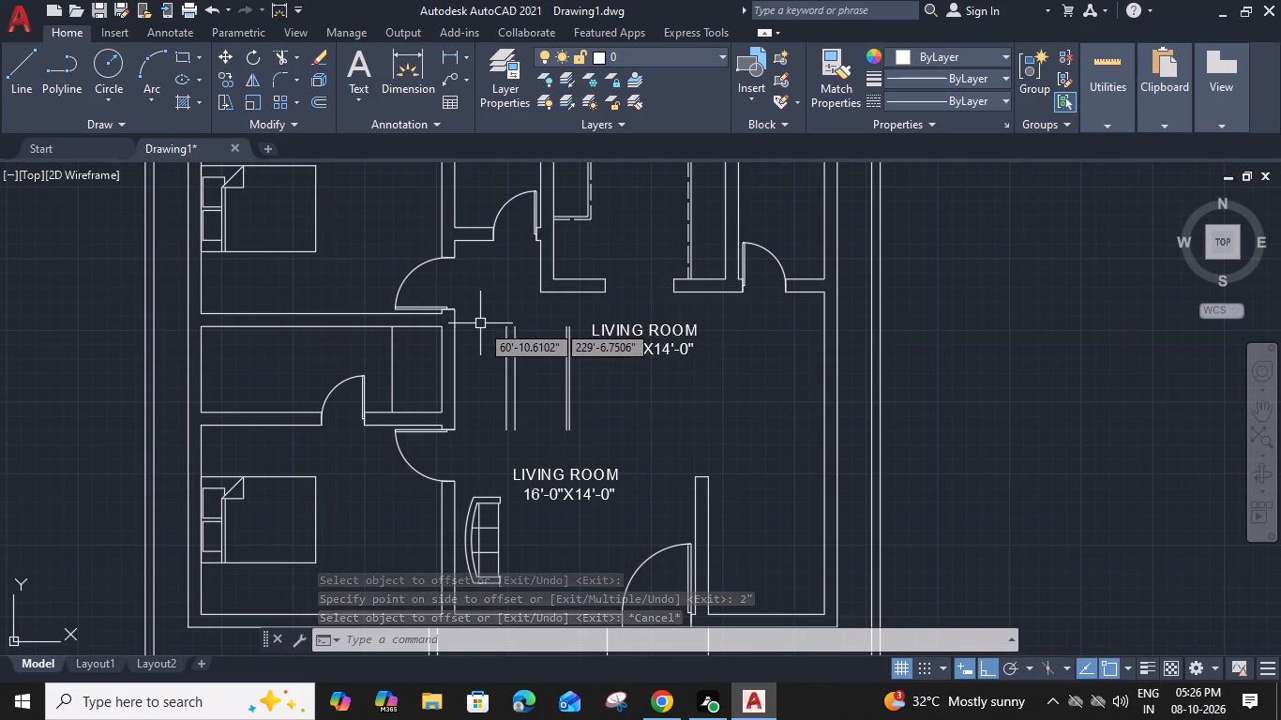
pyautogui.press('l')
pyautogui.press('space')
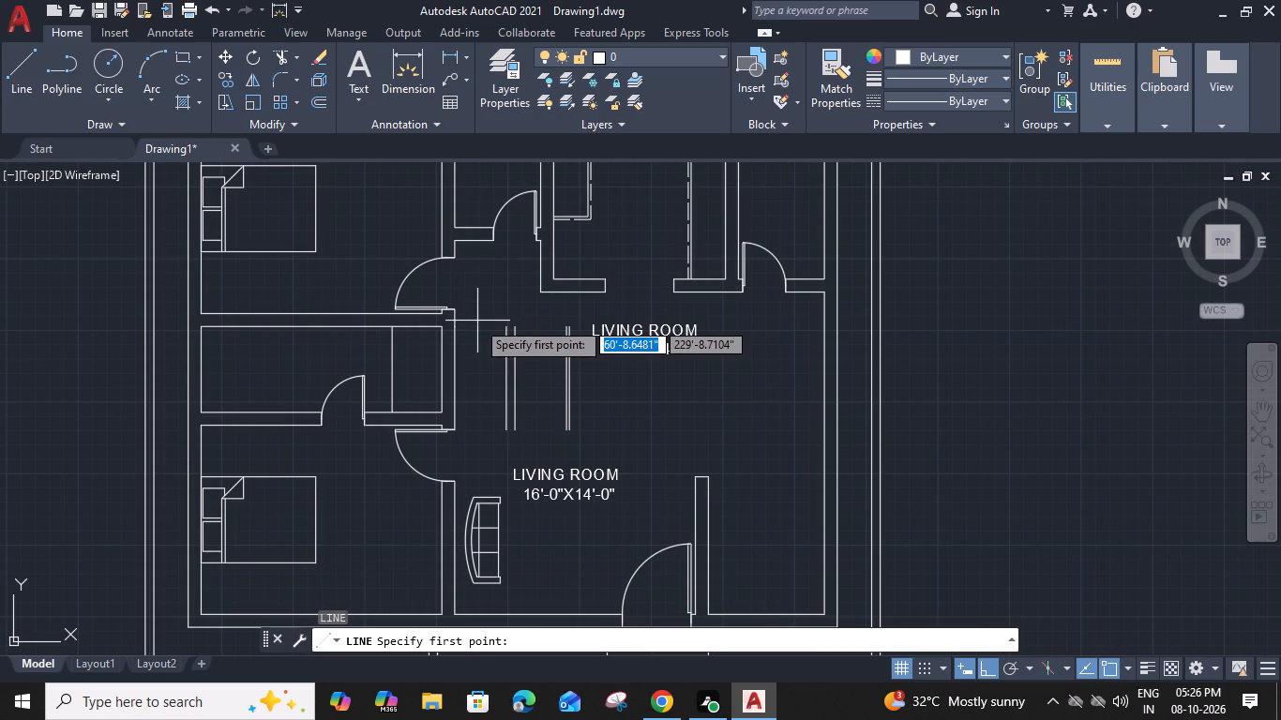
pyautogui.click(454, 328)
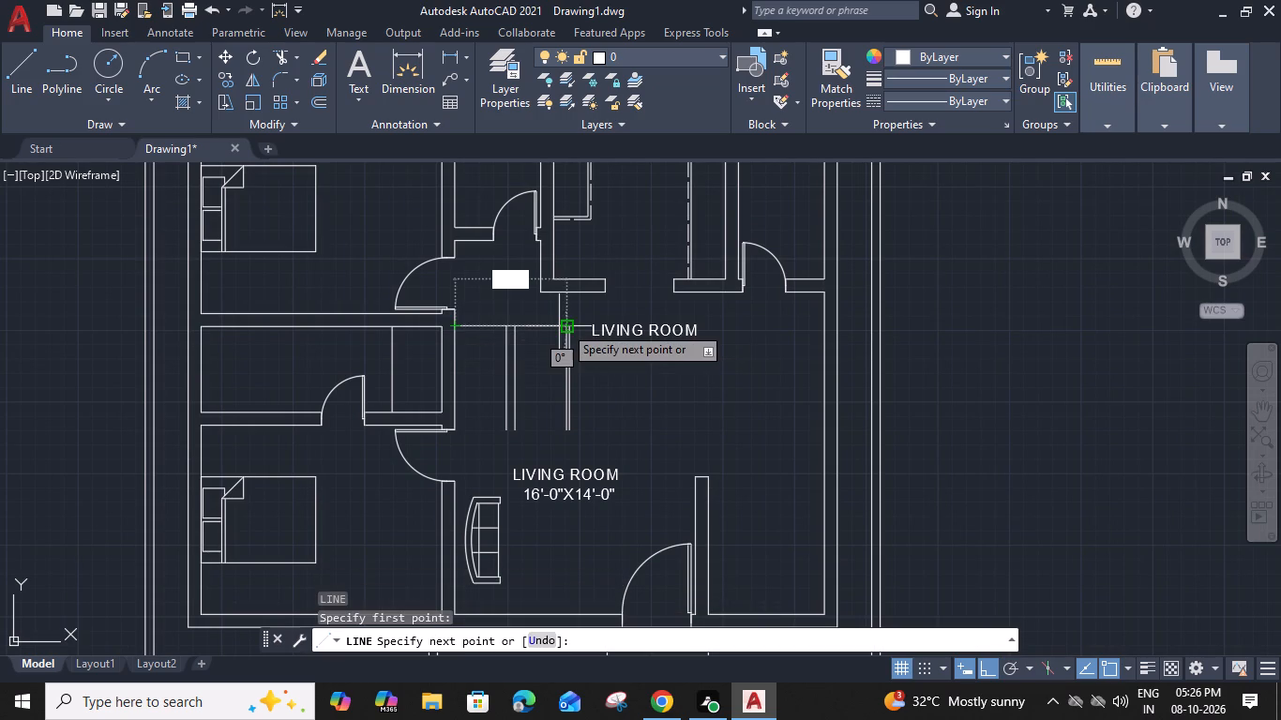
pyautogui.scroll(3, 574, 327)
pyautogui.click(562, 318)
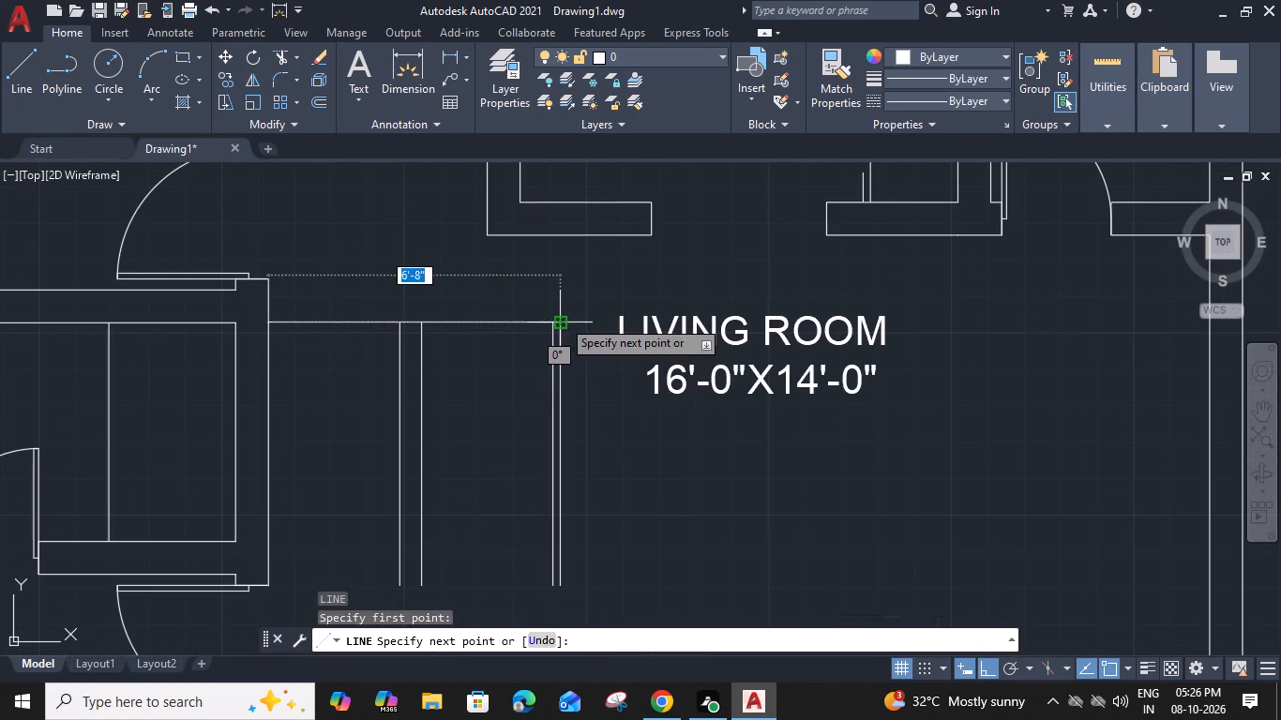
pyautogui.press('Escape')
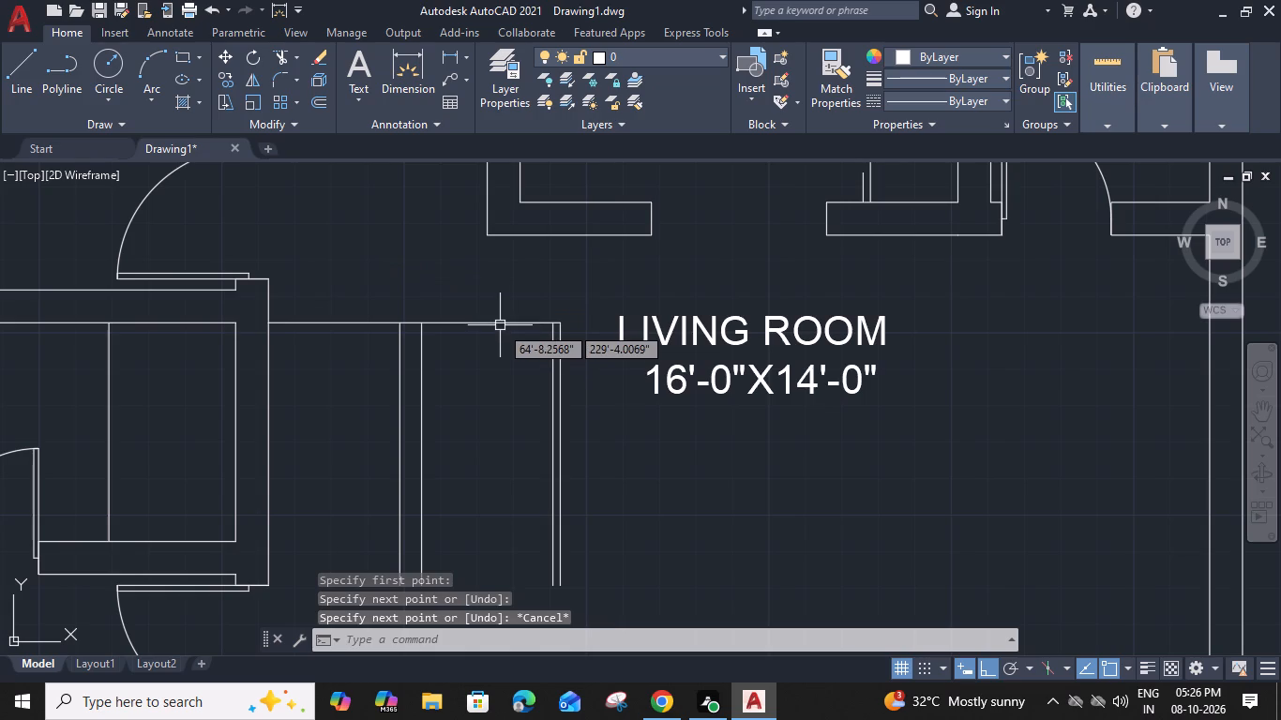
# Offset the new horizontal line 3' south, and offset the same line 6" north.
pyautogui.click(500, 325)
pyautogui.press('l')
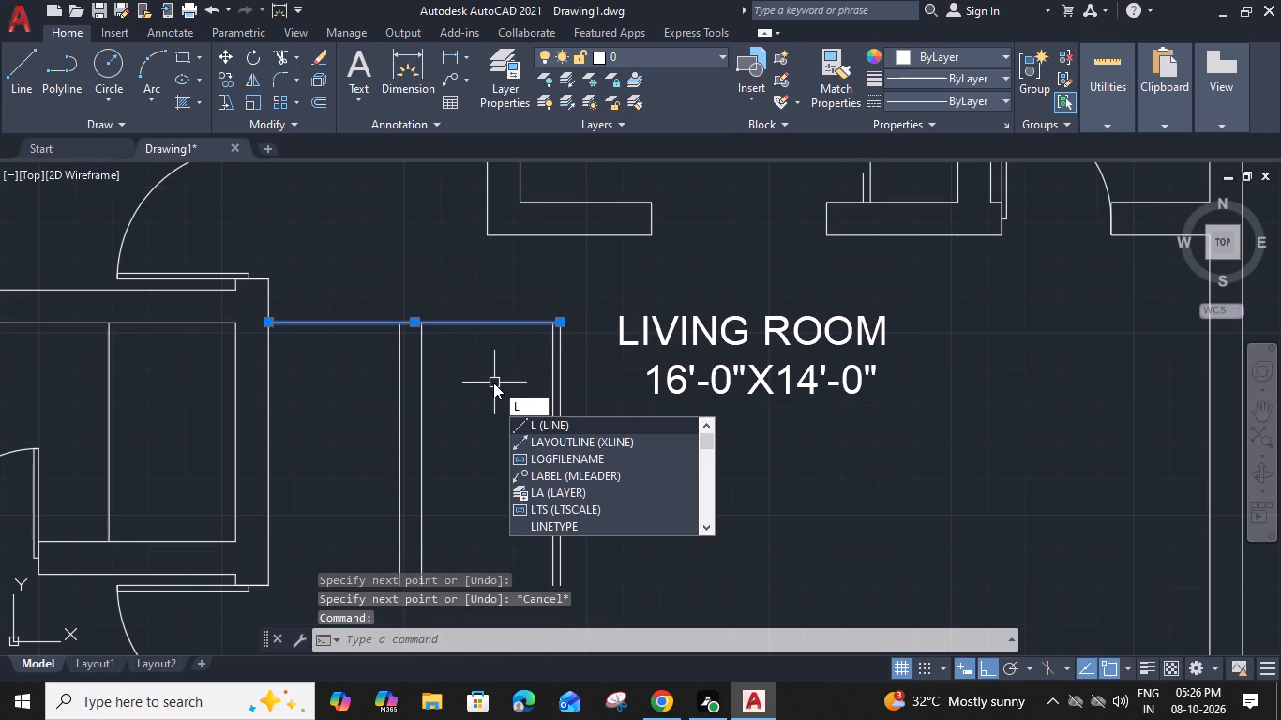
pyautogui.press('BackSpace')
pyautogui.write('O')
pyautogui.press('space')
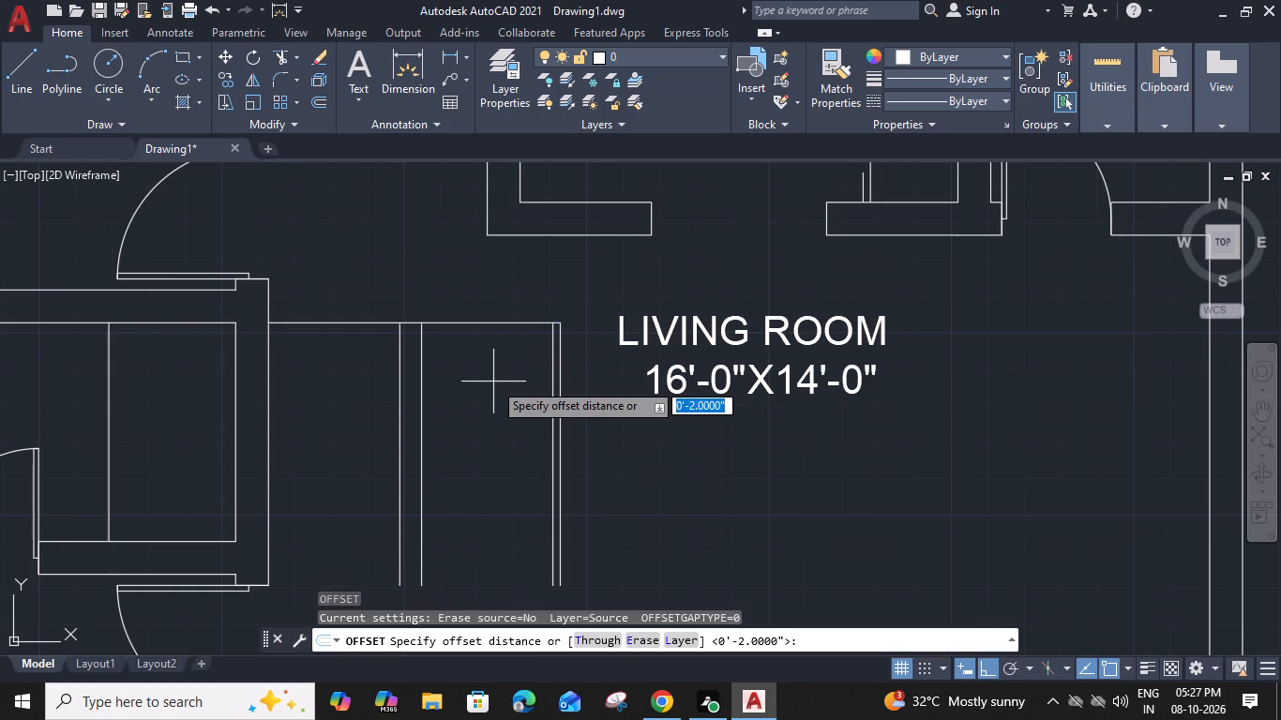
pyautogui.write("3'")
pyautogui.press('space')
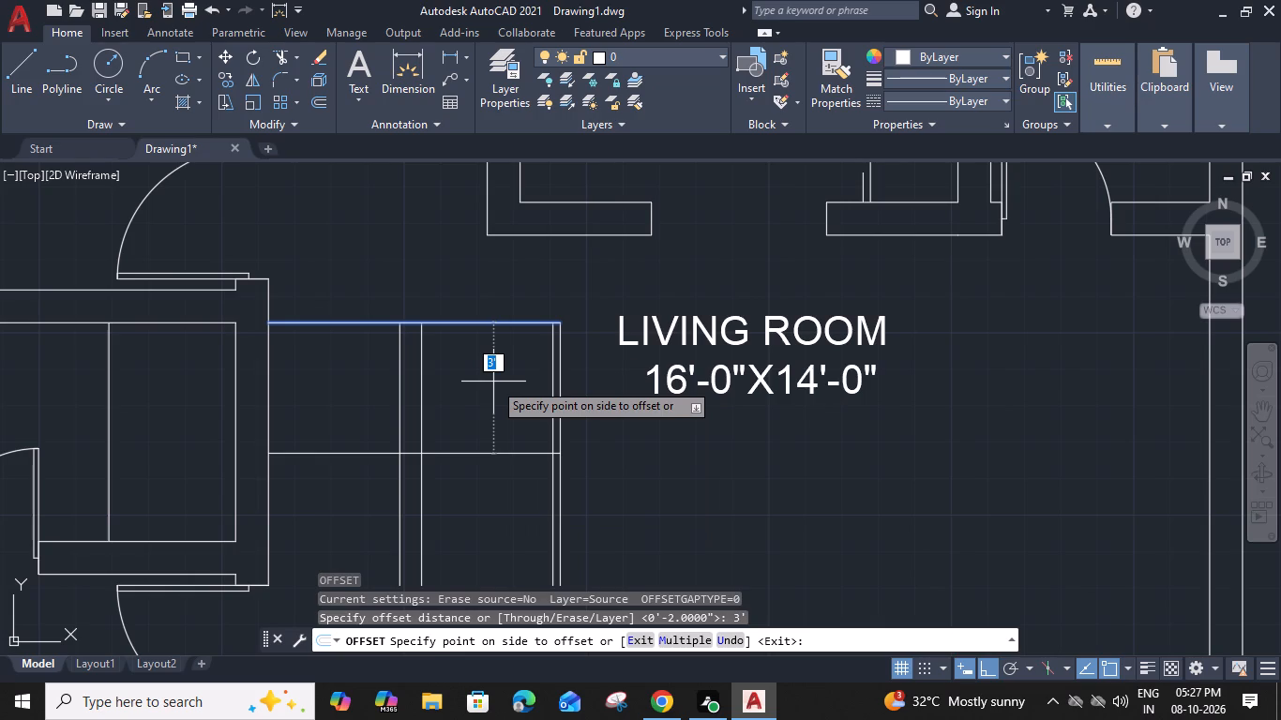
pyautogui.click(492, 381)
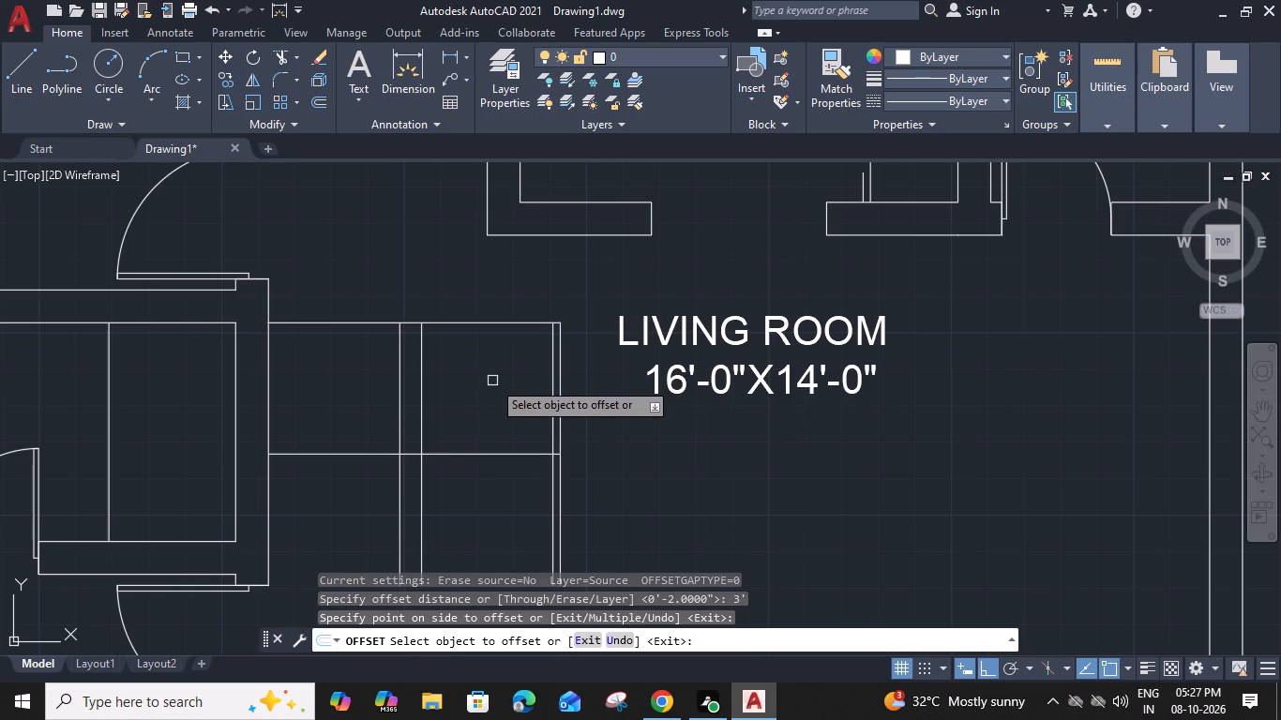
pyautogui.click(460, 321)
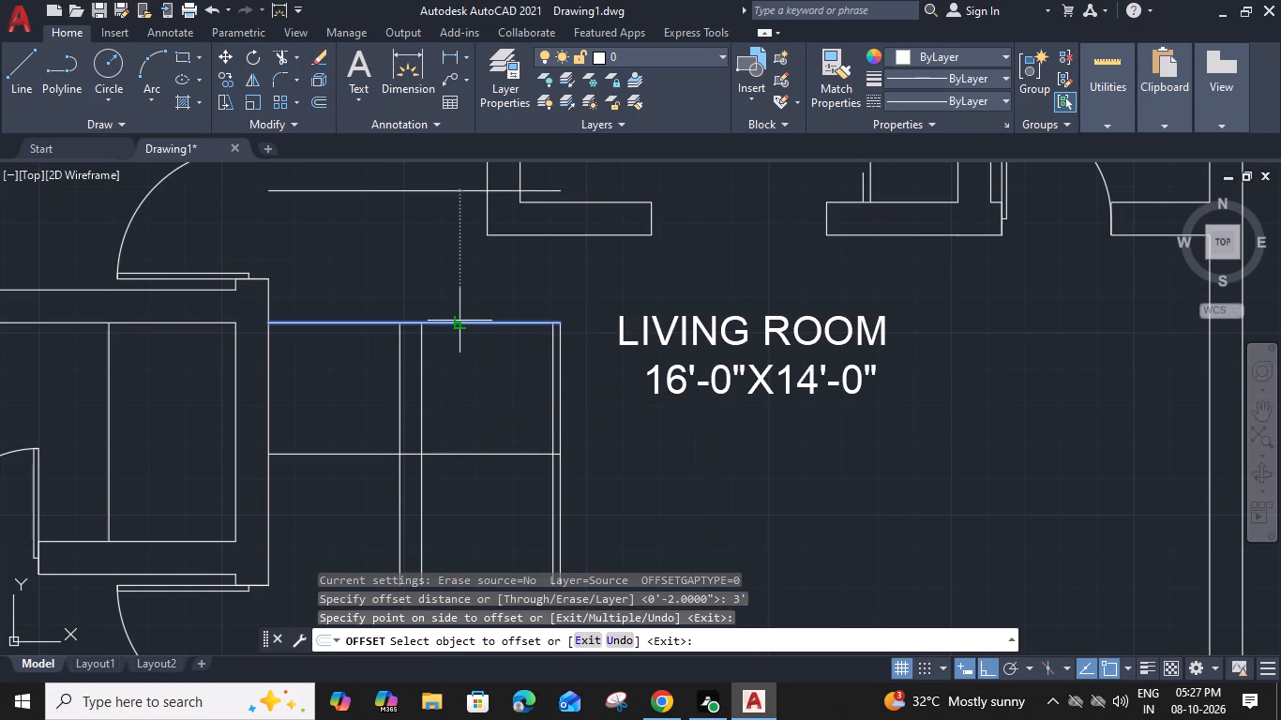
pyautogui.write('6"')
pyautogui.press('Return')
pyautogui.press('Escape')
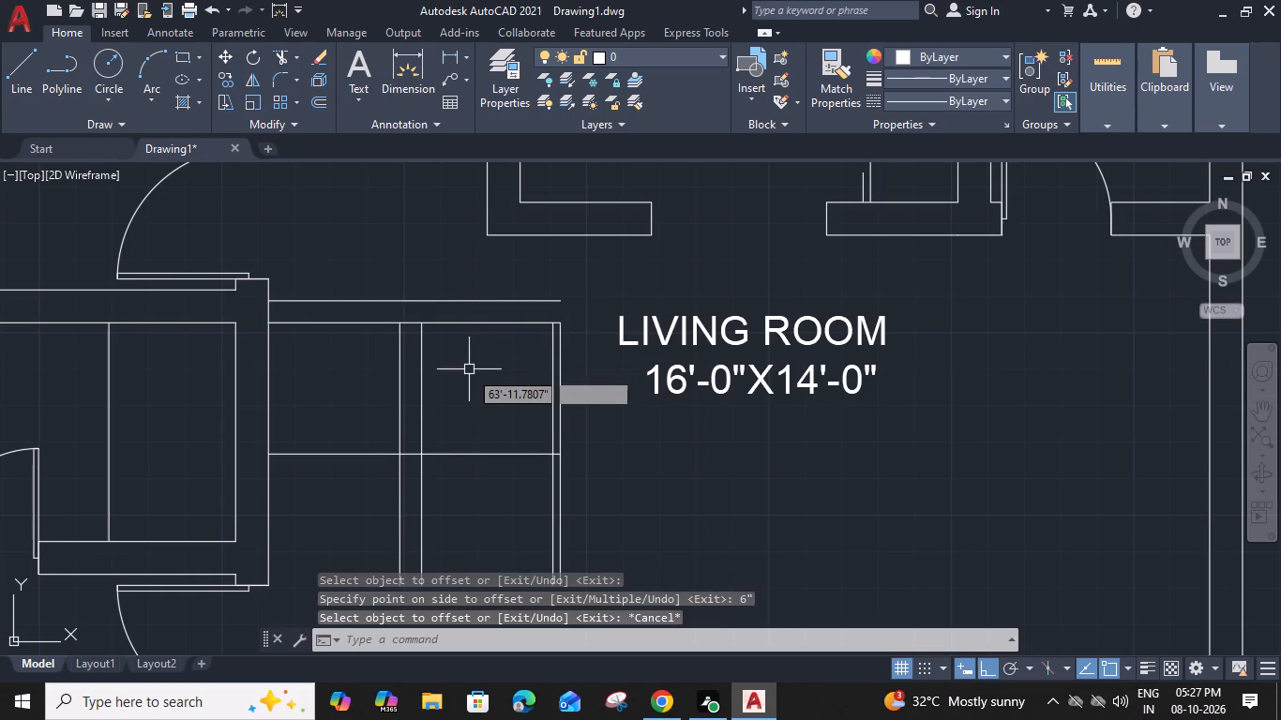
# Extend the two easternmost vertical lines to the northernmost horizontal line and trim the overlapping pieces at the northeast corner.
pyautogui.press('e')
pyautogui.press('x')
pyautogui.press('space')
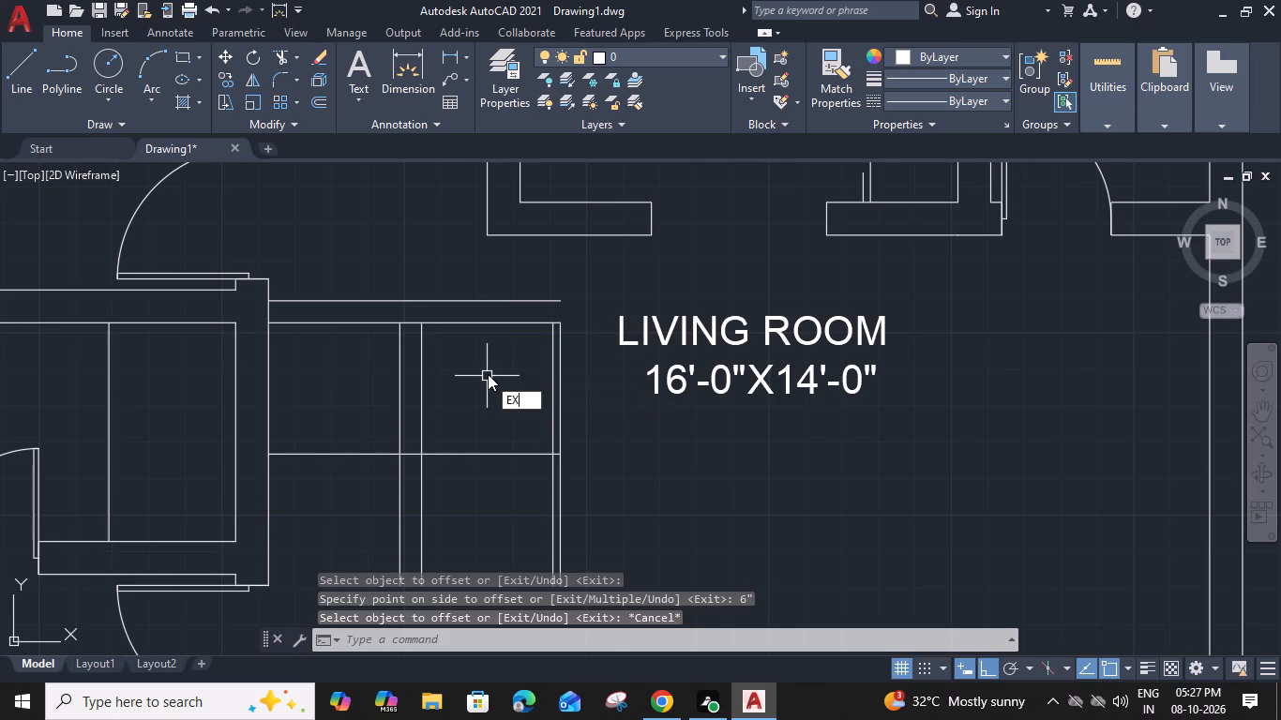
pyautogui.click(564, 347)
pyautogui.click(554, 345)
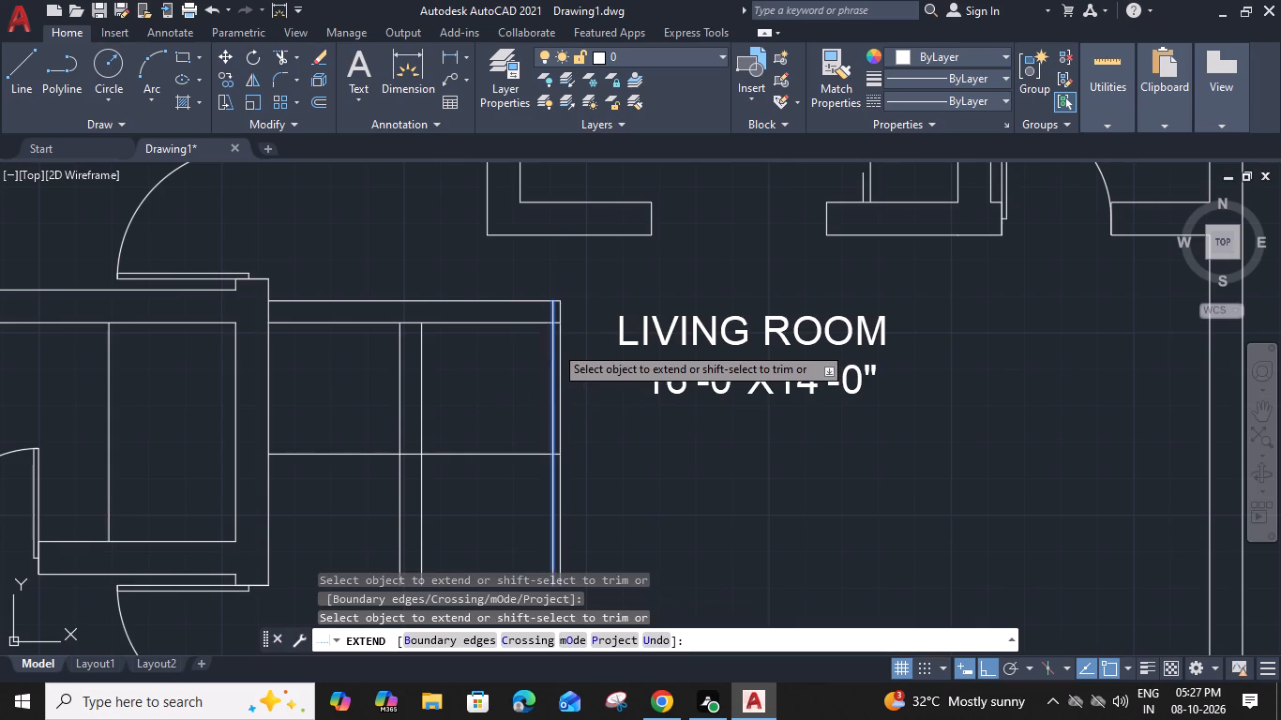
pyautogui.scroll(2, 558, 314)
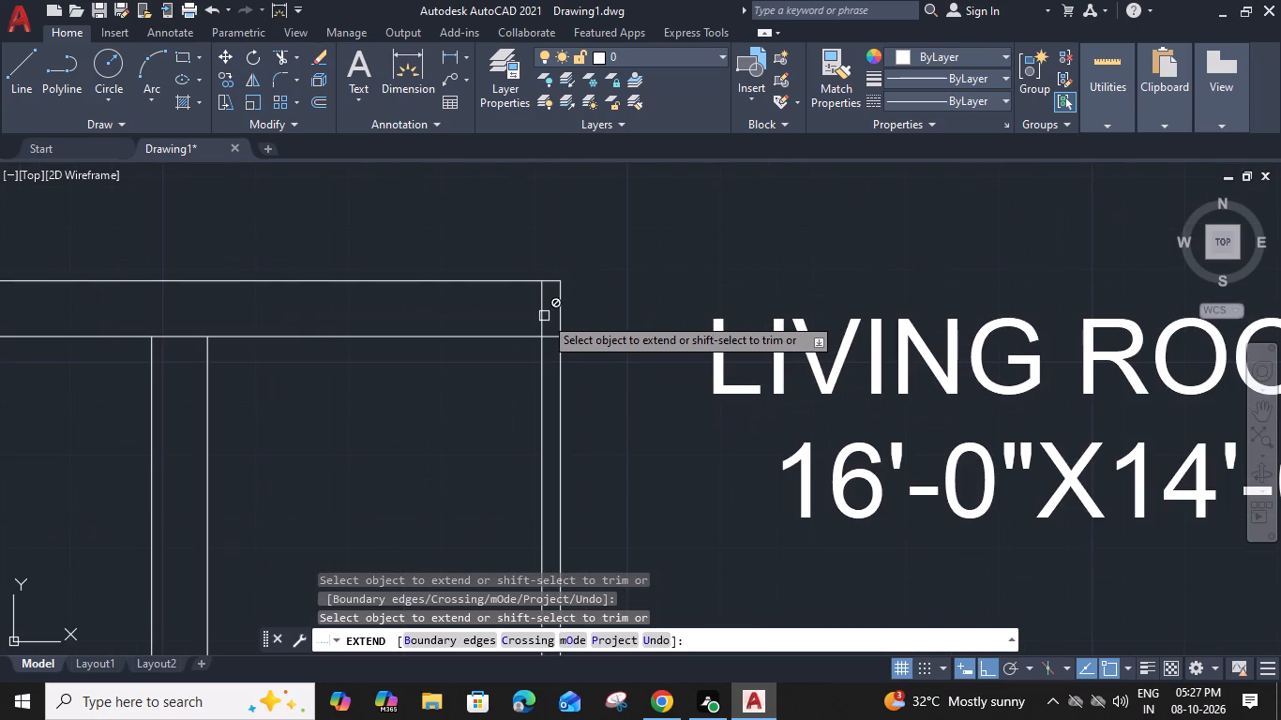
pyautogui.keyDown('shift'); pyautogui.click(544, 316); pyautogui.keyUp('shift')
pyautogui.keyDown('shift'); pyautogui.click(550, 336); pyautogui.keyUp('shift')
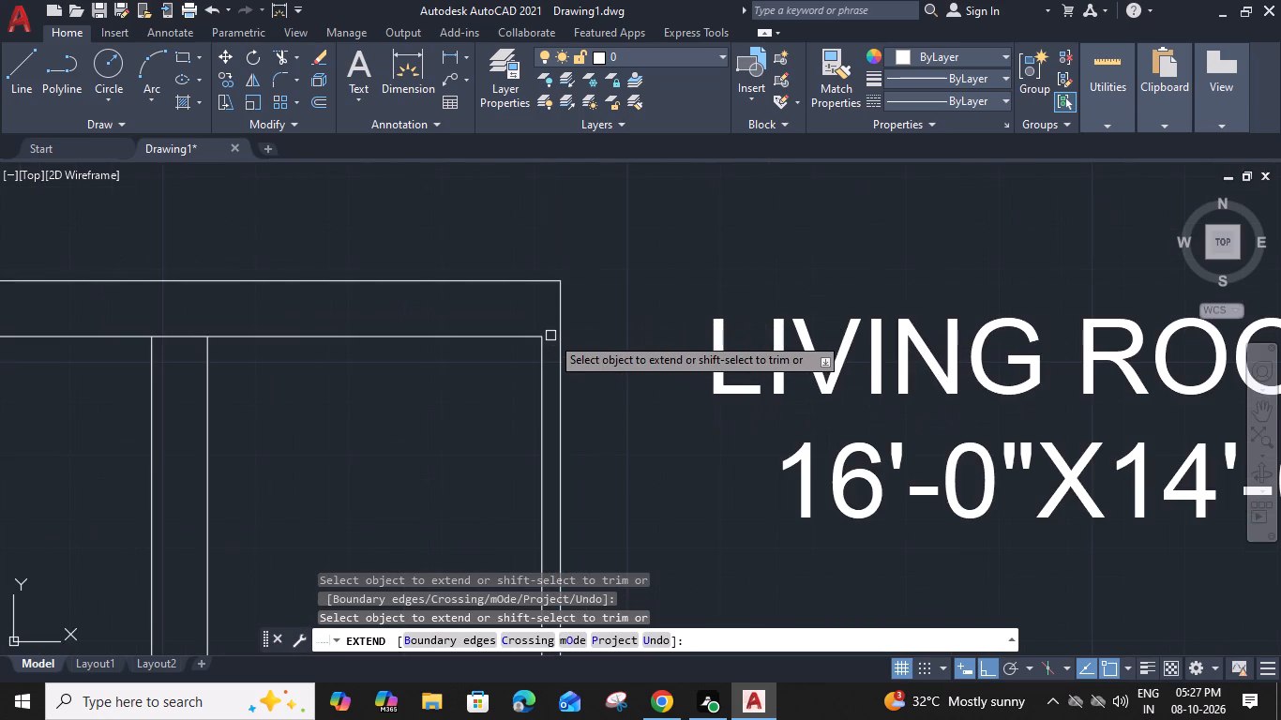
# Trim the 6"-spaced vertical pair north of the middle horizontal line, and trim that line's end between the two east lines.
pyautogui.scroll(-2, 549, 339)
pyautogui.click(260, 442)
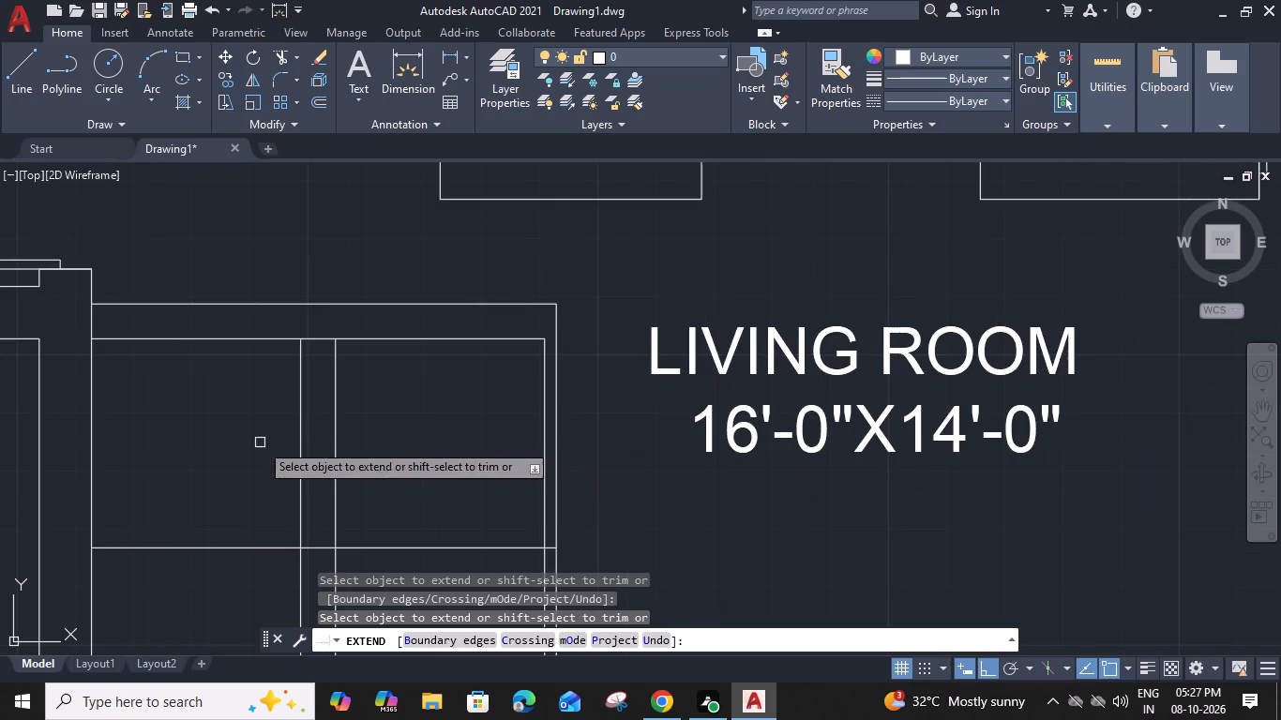
pyautogui.keyDown('shift'); pyautogui.click(415, 460); pyautogui.keyUp('shift')
pyautogui.scroll(2, 553, 551)
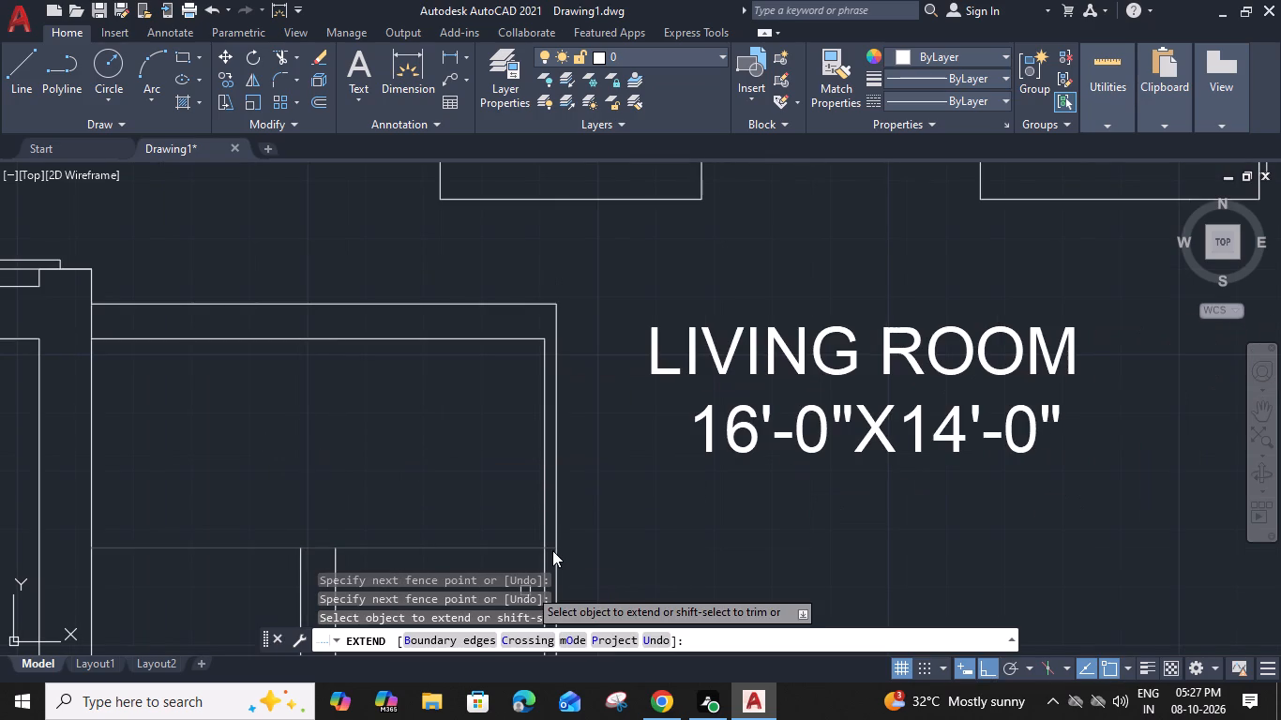
pyautogui.keyDown('shift'); pyautogui.click(550, 547); pyautogui.keyUp('shift')
pyautogui.scroll(-3, 550, 547)
pyautogui.moveTo(454, 508); pyautogui.dragTo(595, 315, button='middle')
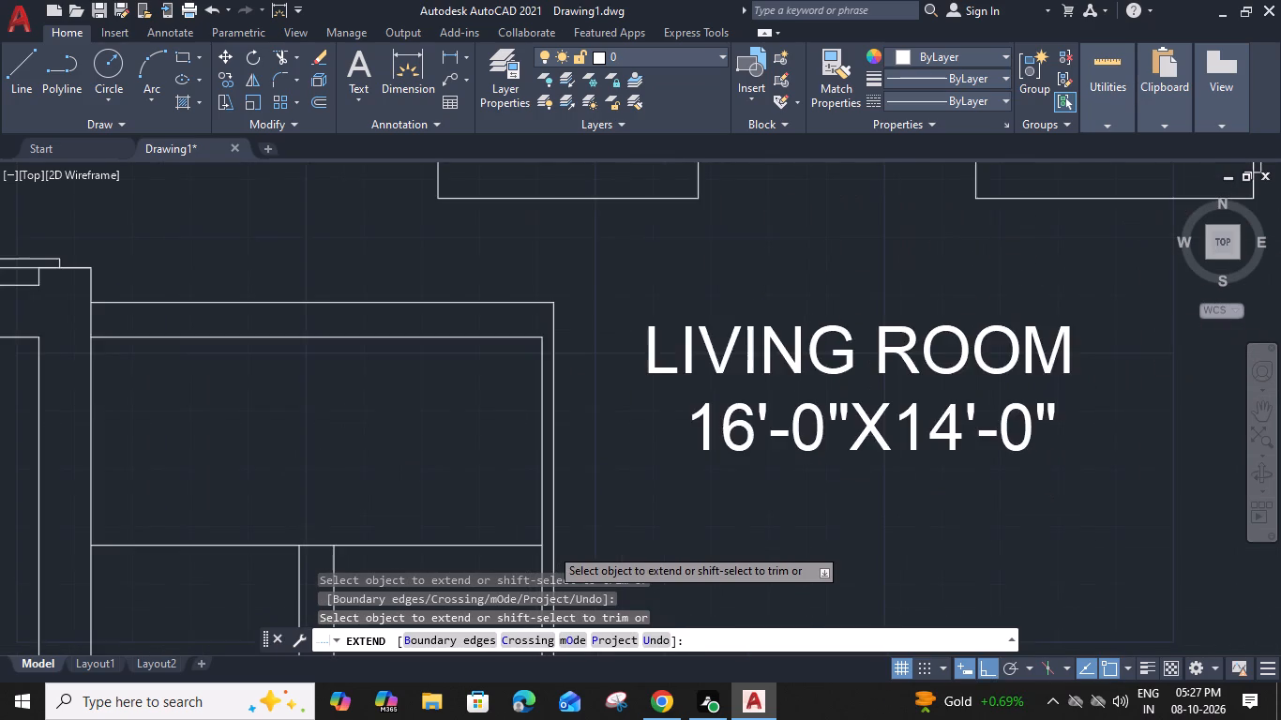
pyautogui.moveTo(595, 315); pyautogui.dragTo(598, 312, button='middle')
pyautogui.press('Escape')
pyautogui.press('Escape')
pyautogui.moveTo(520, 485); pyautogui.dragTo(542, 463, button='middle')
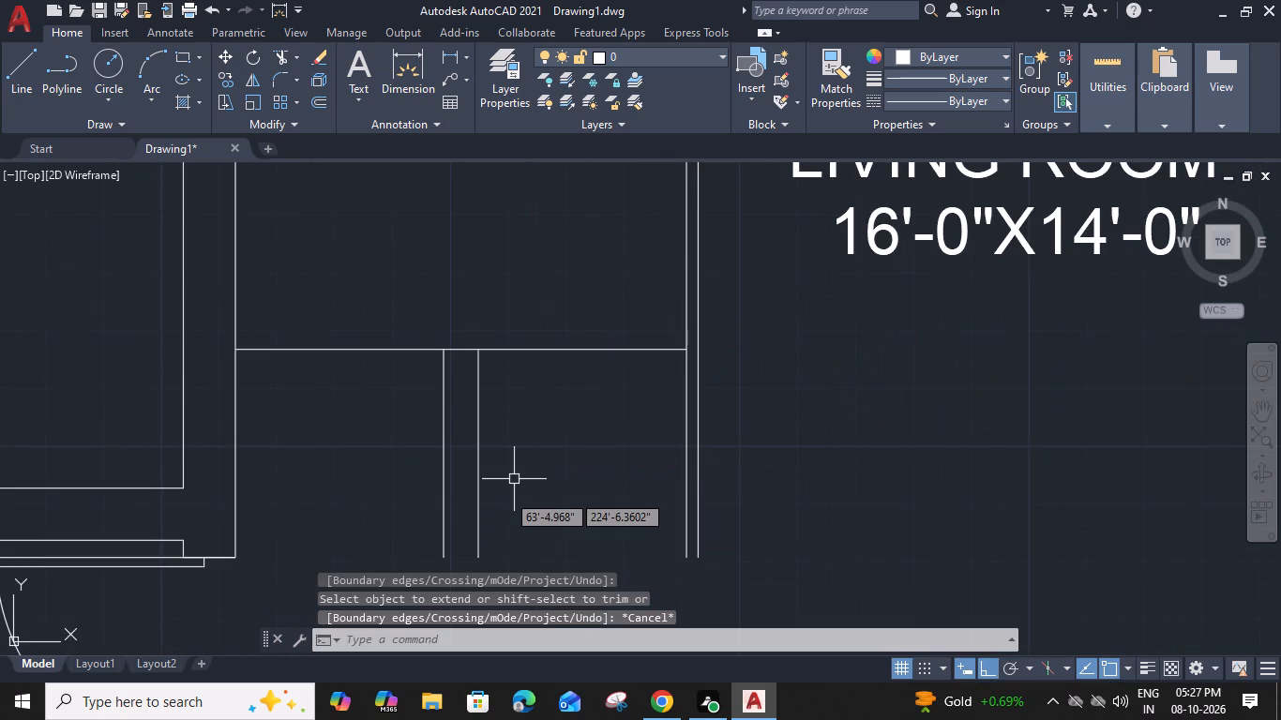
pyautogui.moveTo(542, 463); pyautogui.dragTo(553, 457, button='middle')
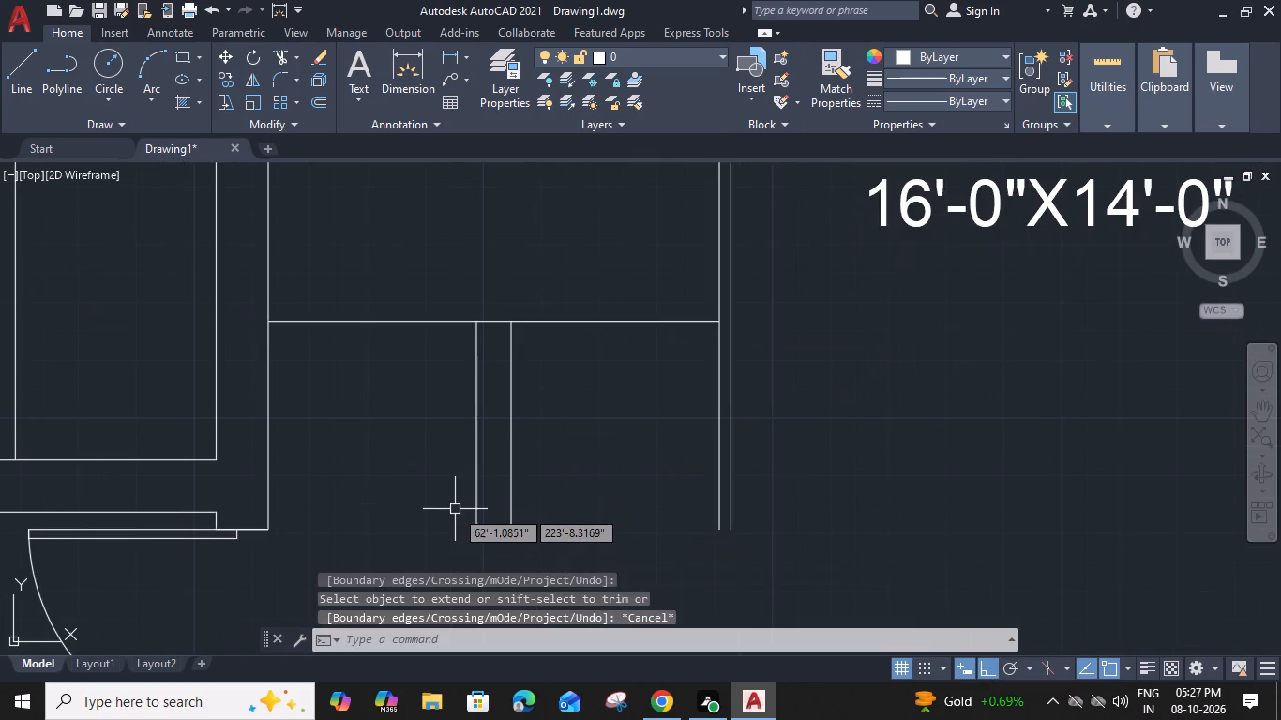
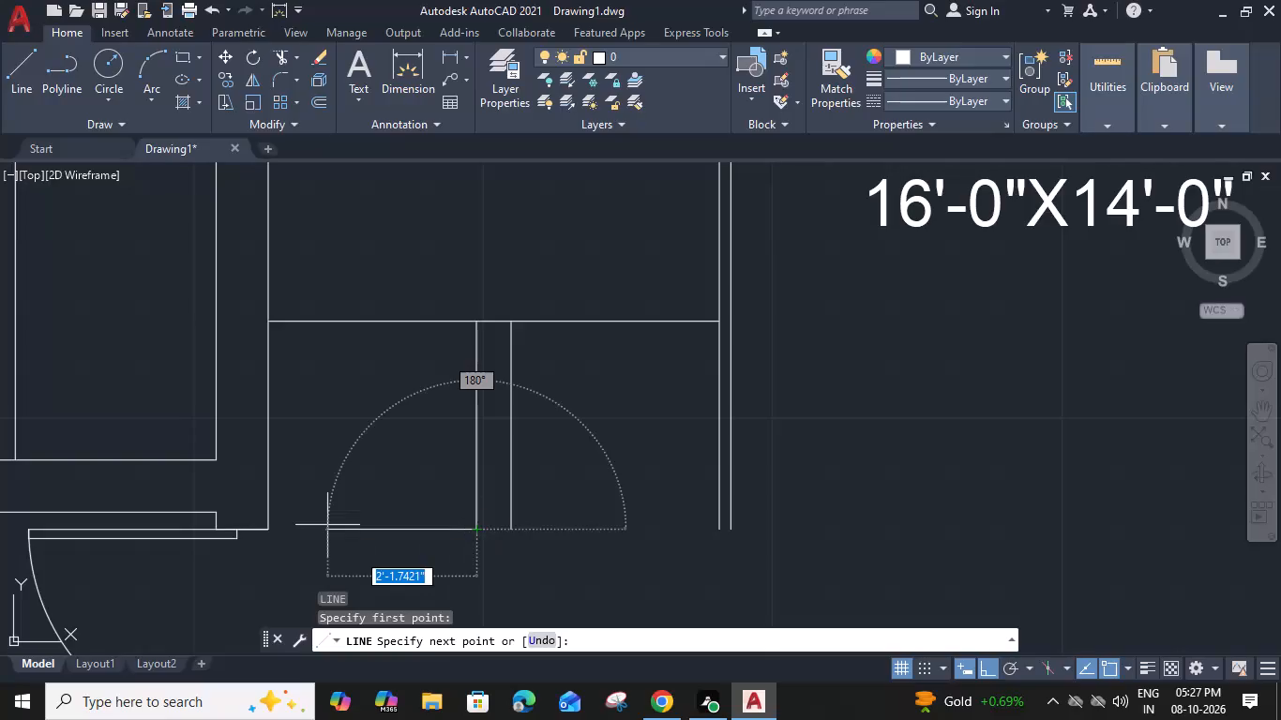
# Finish the horizontal line closing the south end of the western stair bay, from the central vertical line to the west wall.
pyautogui.click(268, 527)
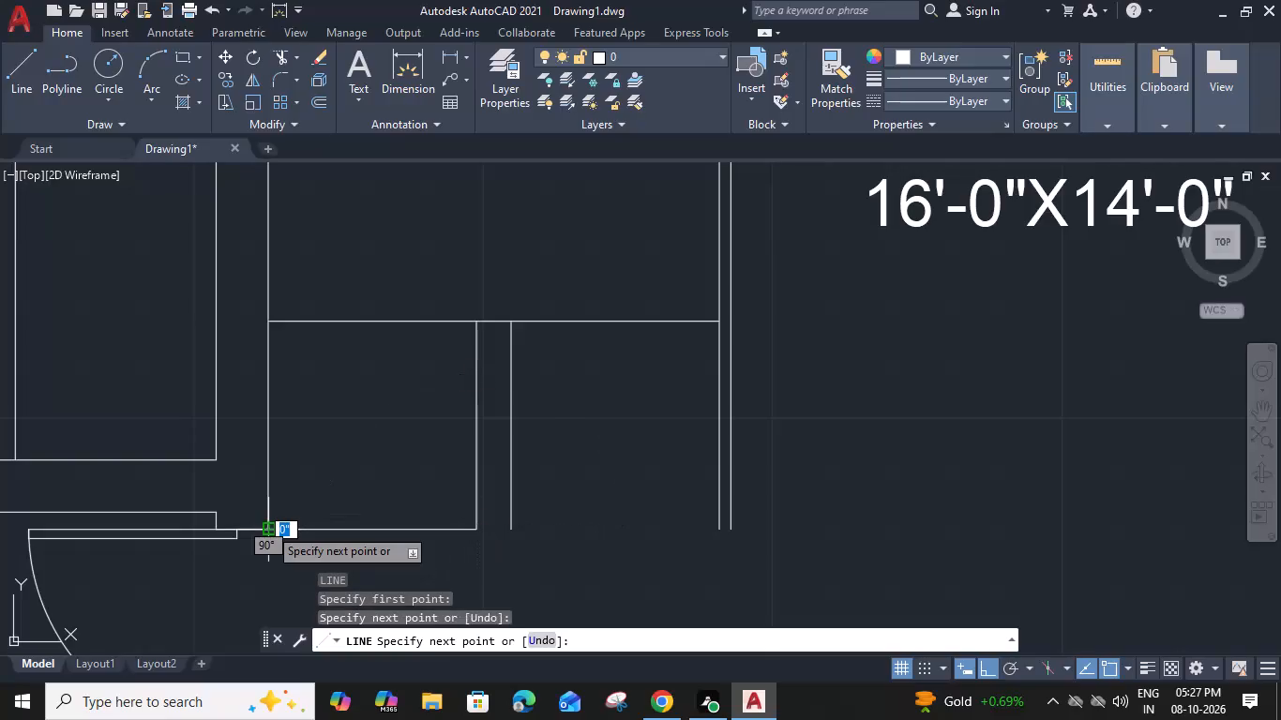
pyautogui.press('Escape')
# Offset the bay's south line 11" north four times in succession to form the stair treads.
pyautogui.click(365, 534)
pyautogui.click(346, 511)
pyautogui.write('O 11')
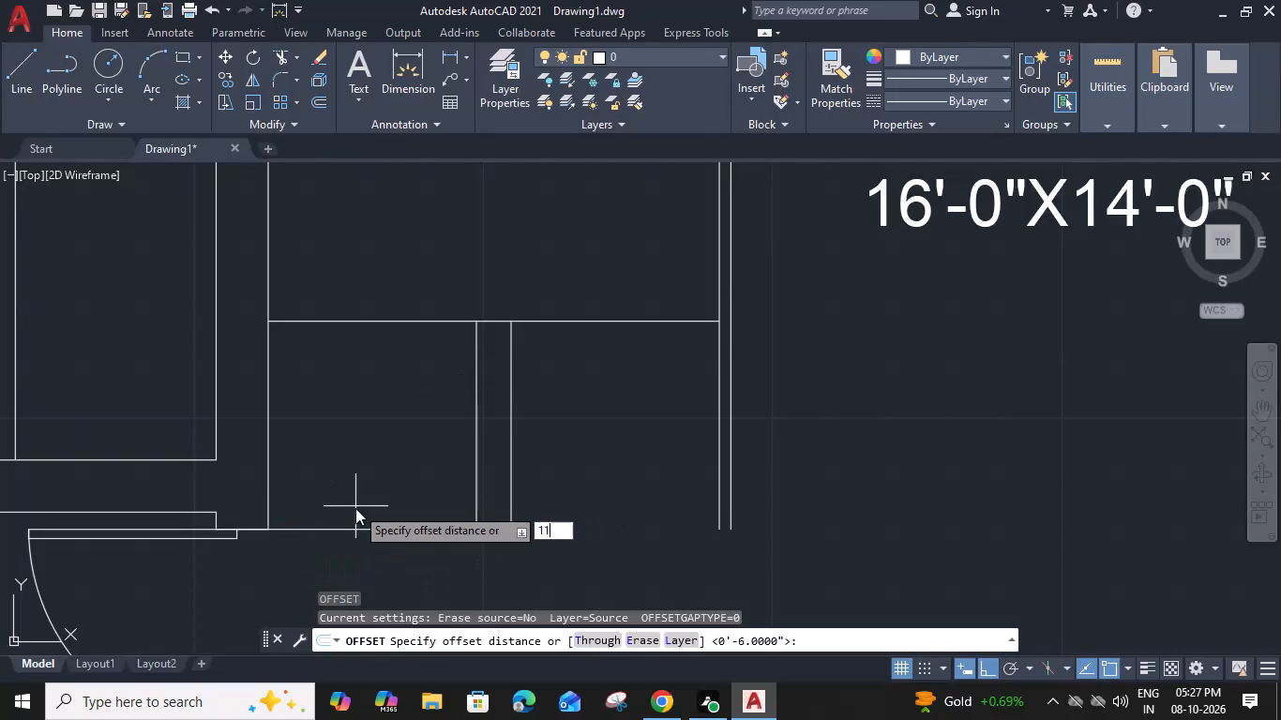
pyautogui.hotkey('shift', '"')
pyautogui.press('Return')
pyautogui.click(364, 496)
pyautogui.click(429, 463)
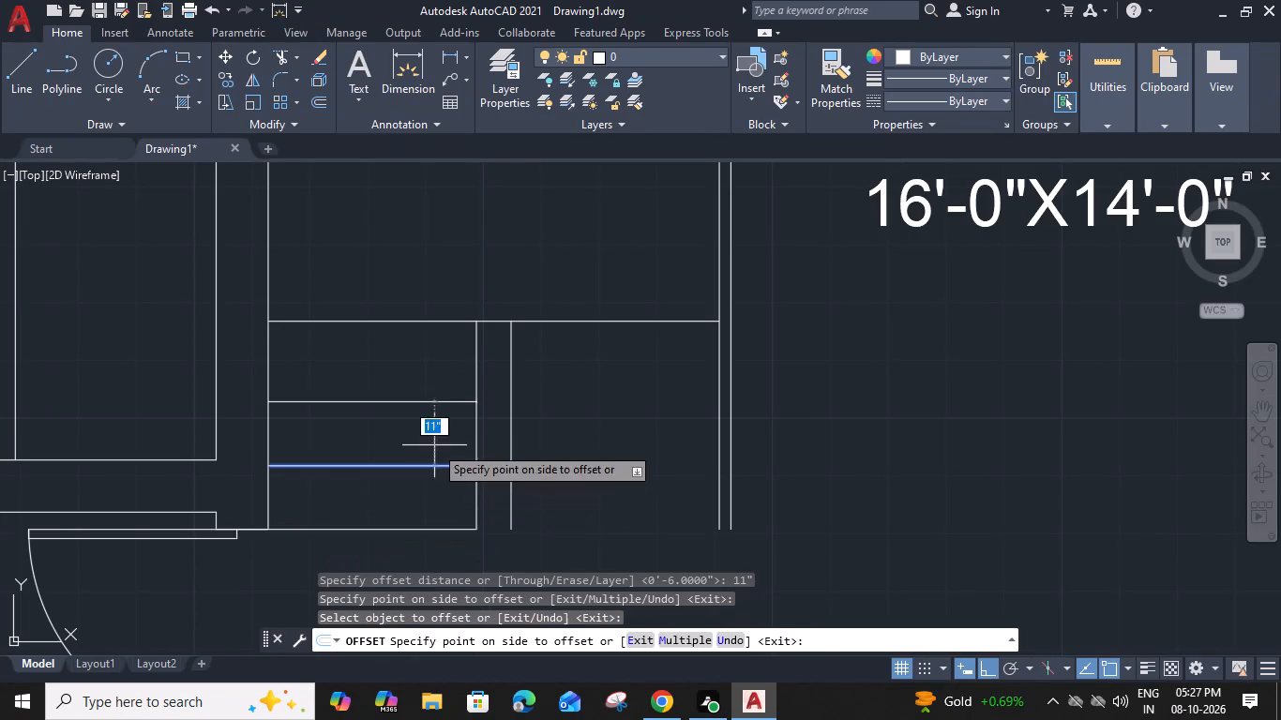
pyautogui.click(445, 425)
pyautogui.click(456, 402)
pyautogui.click(455, 363)
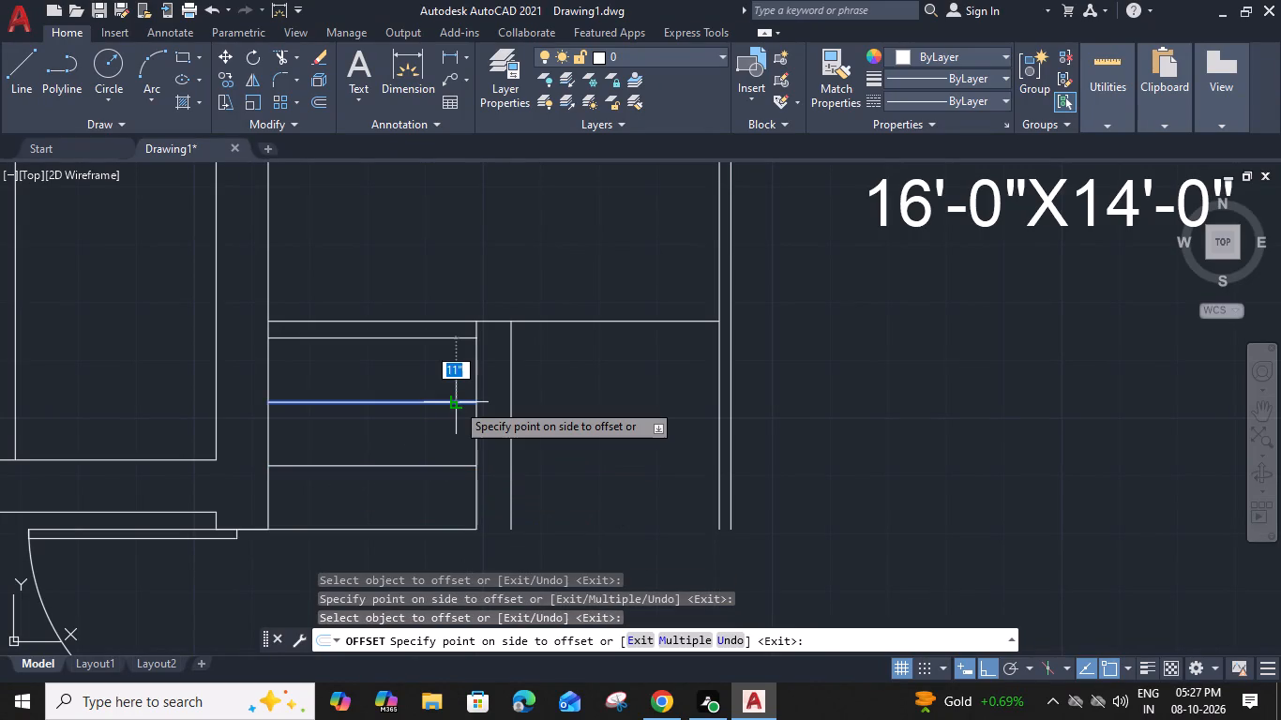
pyautogui.click(455, 341)
pyautogui.click(455, 295)
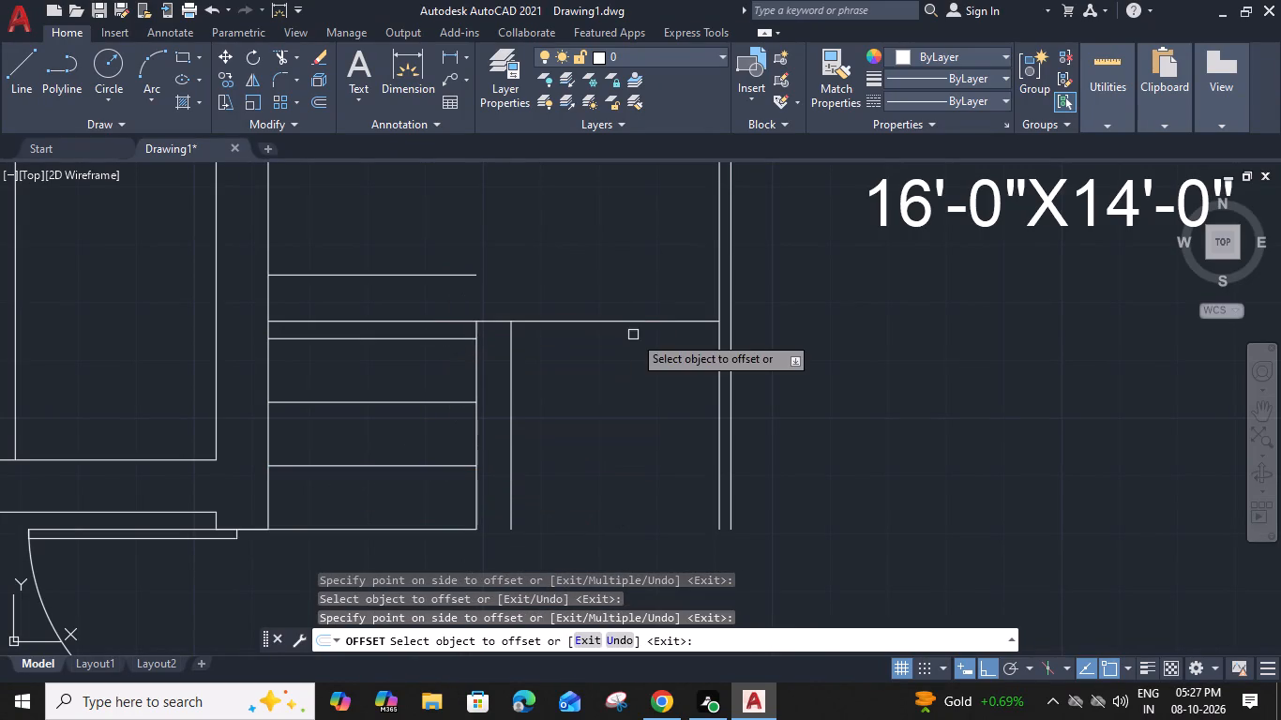
pyautogui.moveTo(633, 335); pyautogui.dragTo(627, 448, button='middle')
pyautogui.press('Escape')
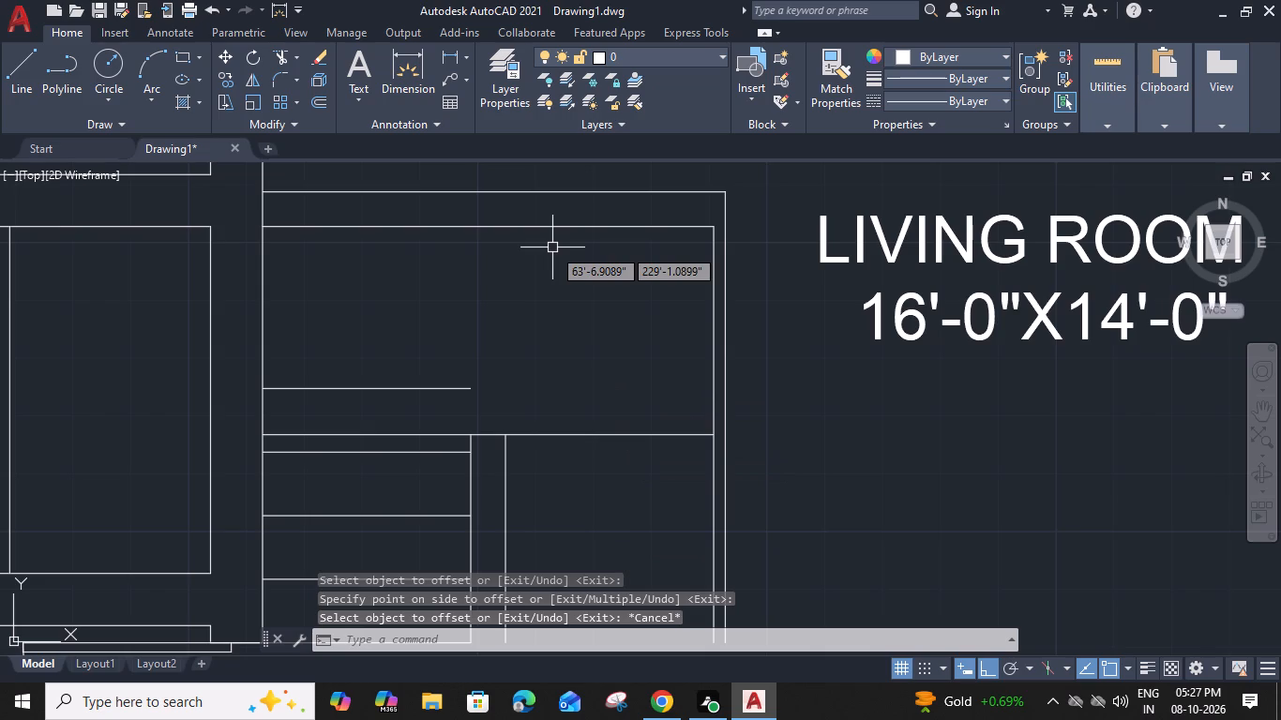
# Extend the western line of the central vertical pair north to the topmost tread line.
pyautogui.write('EX')
pyautogui.press('space')
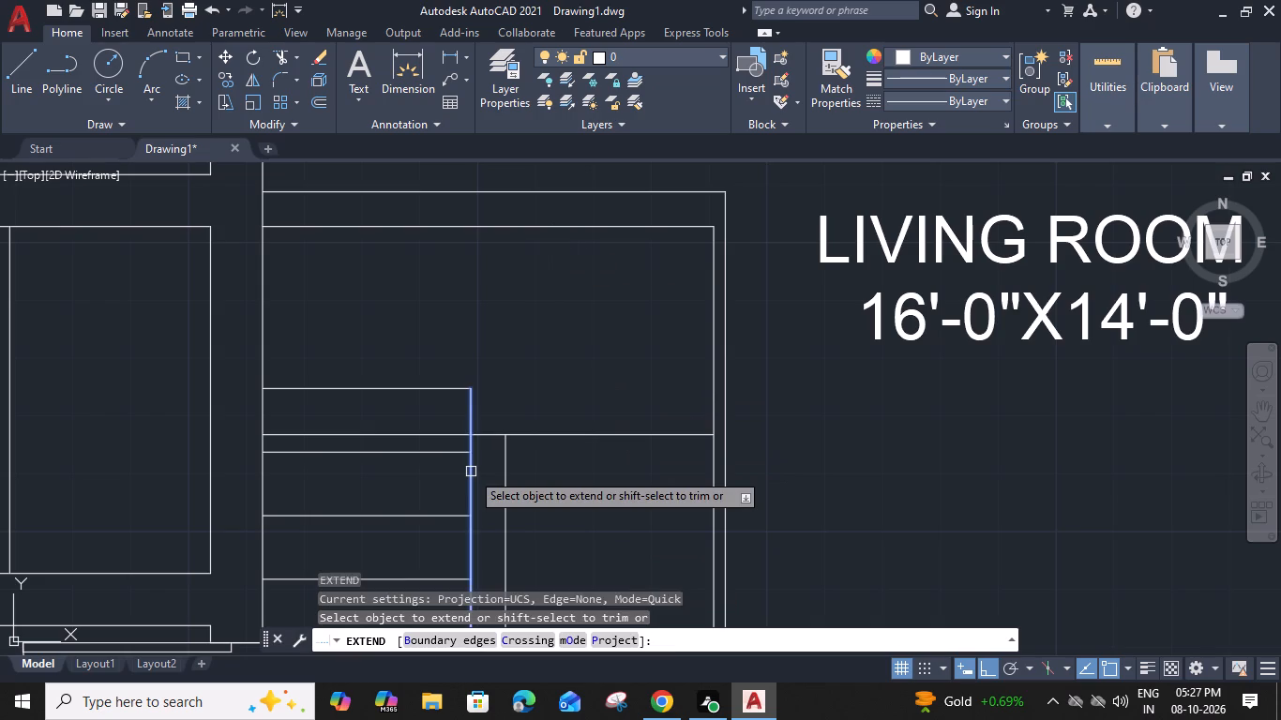
pyautogui.click(471, 472)
pyautogui.press('Escape')
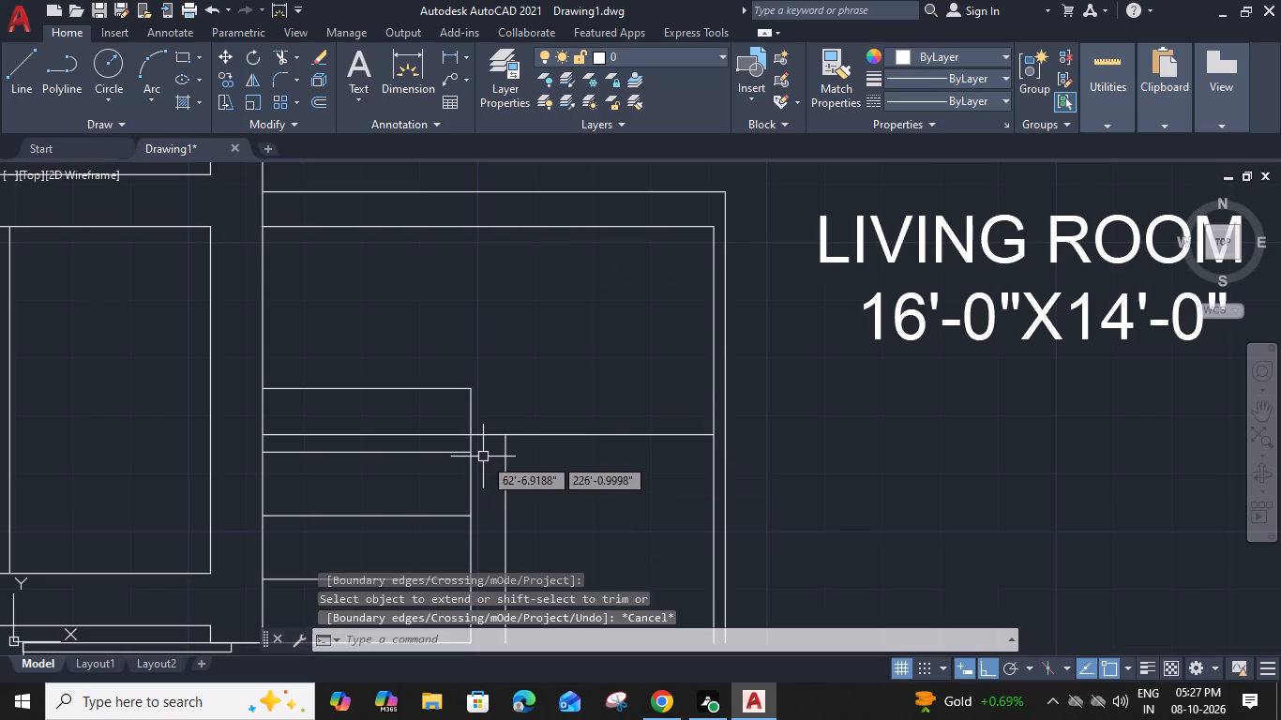
# Trim the old middle horizontal line between the two central verticals and erase its remaining east and west pieces.
pyautogui.write('TR')
pyautogui.press('space')
pyautogui.click(486, 439)
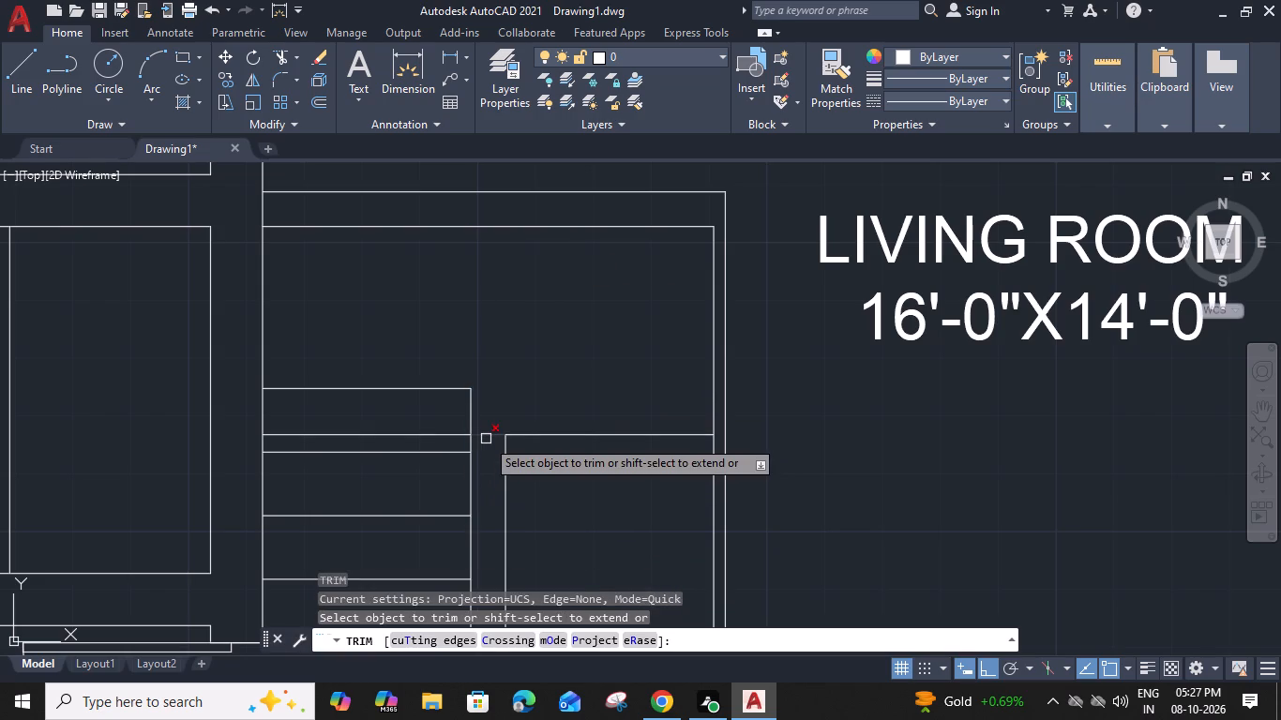
pyautogui.press('Escape')
pyautogui.click(532, 433)
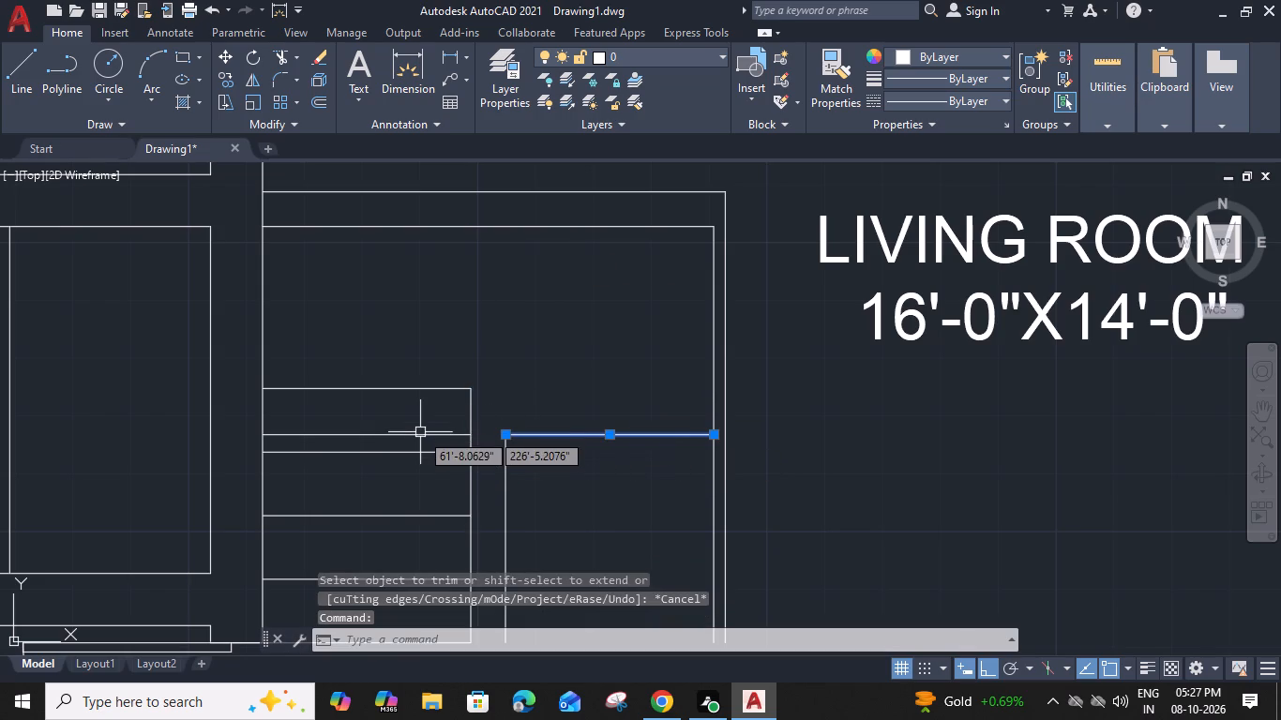
pyautogui.press('Delete')
pyautogui.click(416, 436)
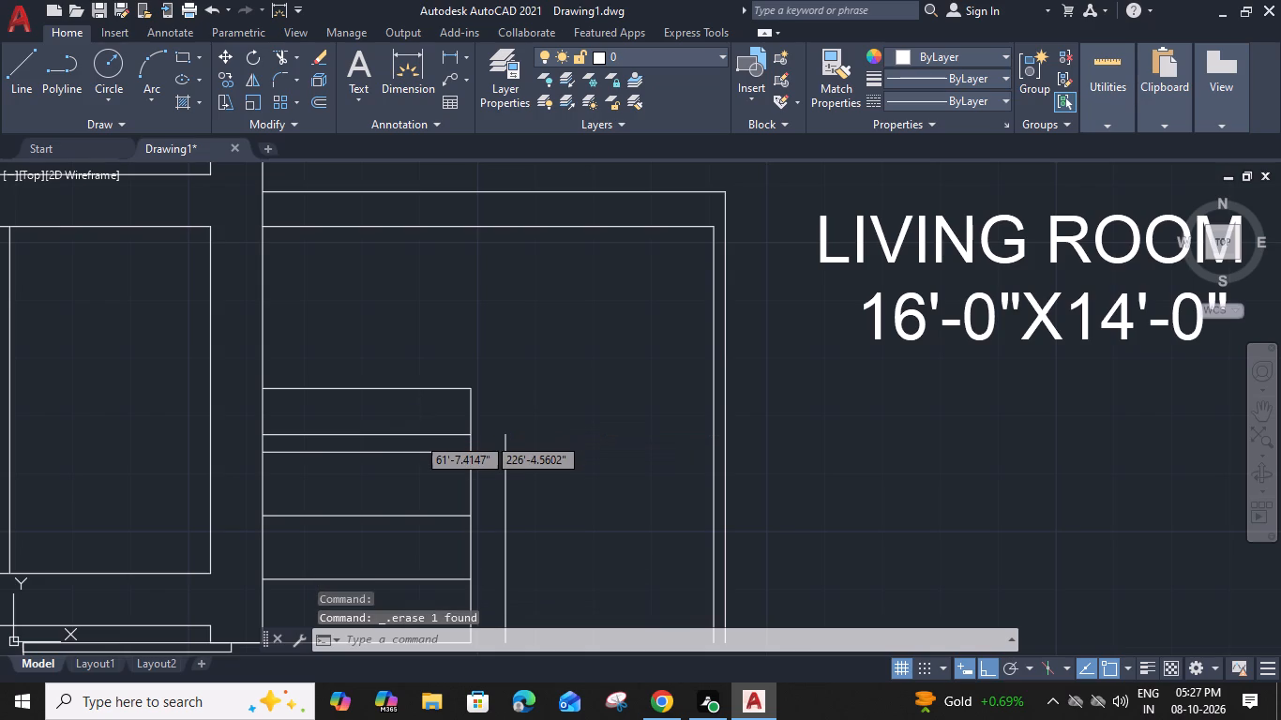
pyautogui.press('Delete')
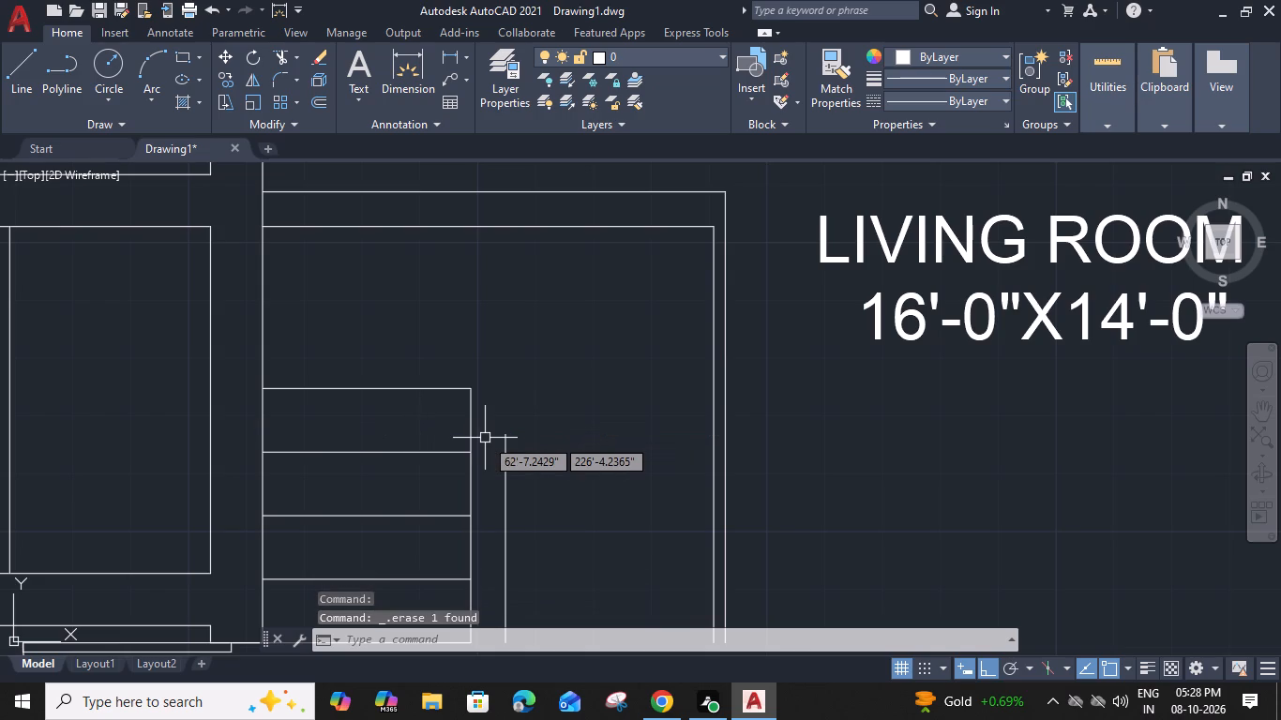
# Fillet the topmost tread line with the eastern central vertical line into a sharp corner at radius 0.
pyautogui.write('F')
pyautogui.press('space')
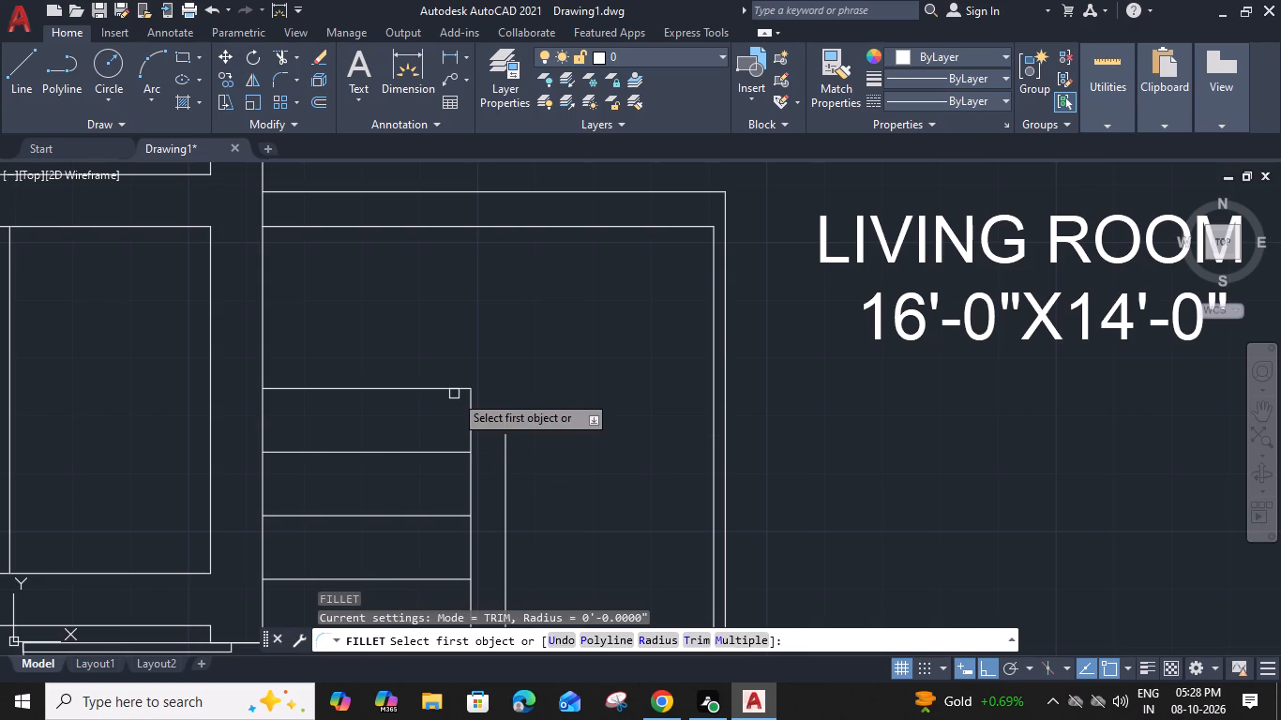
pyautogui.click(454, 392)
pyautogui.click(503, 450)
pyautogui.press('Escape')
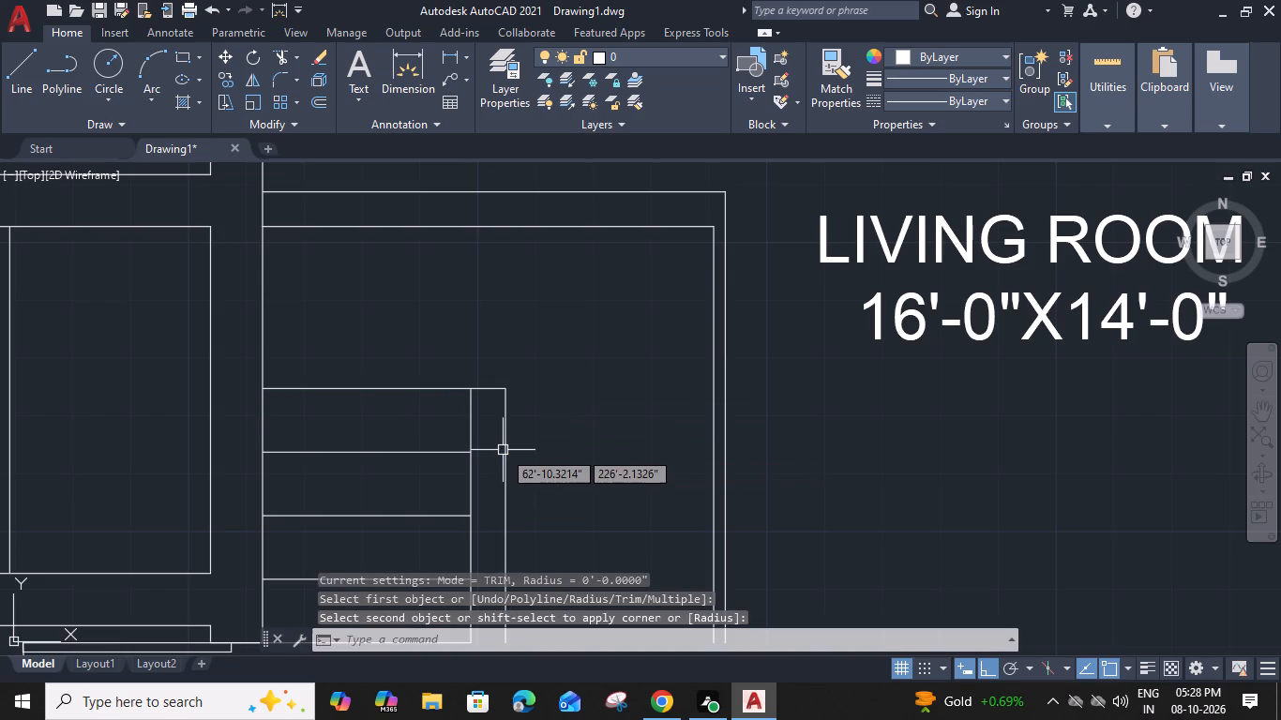
# From the west flight's northeast corner, draw a diagonal to the northwest inner corner and a vertical line to the inner north line.
pyautogui.write('L')
pyautogui.press('space')
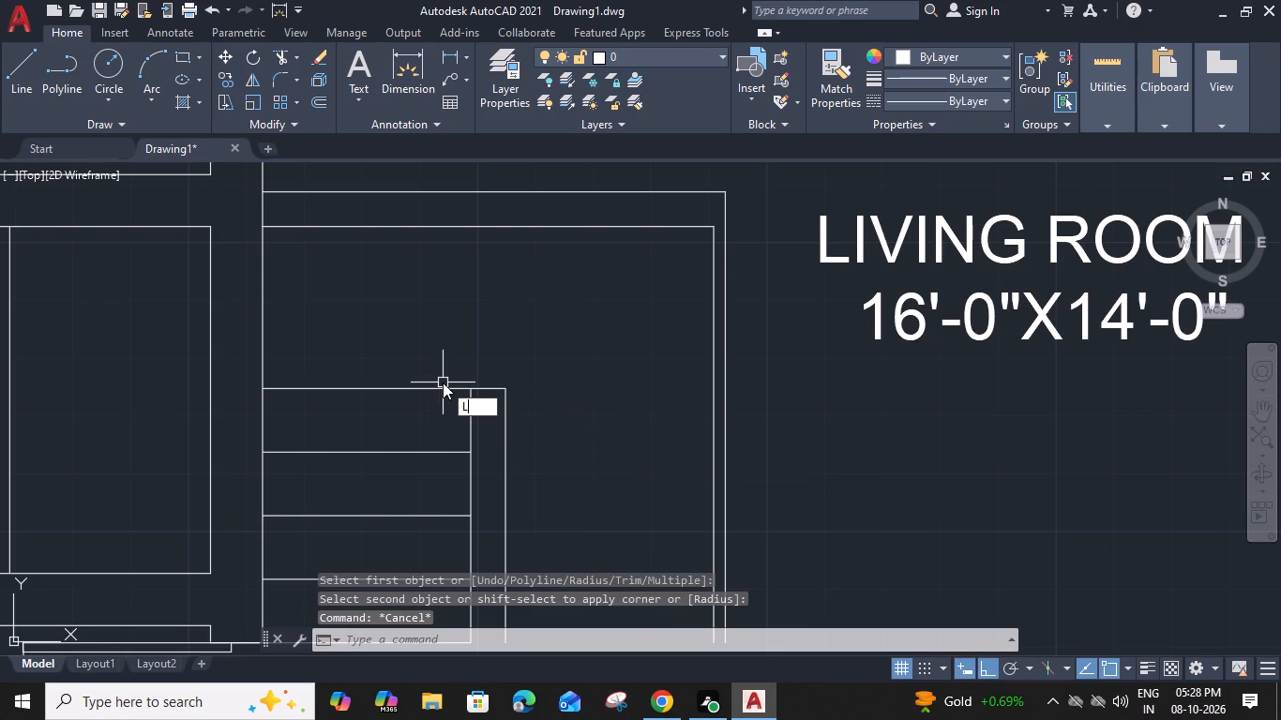
pyautogui.click(470, 390)
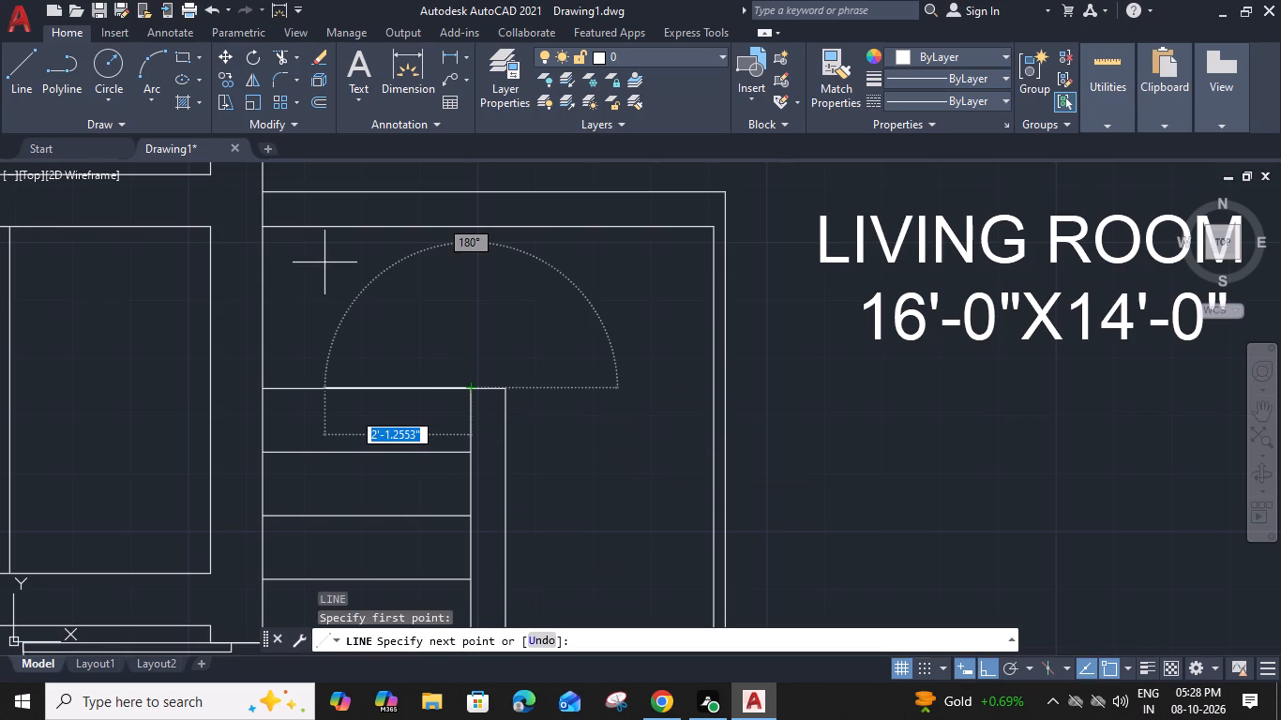
pyautogui.click(260, 219)
pyautogui.press('Escape')
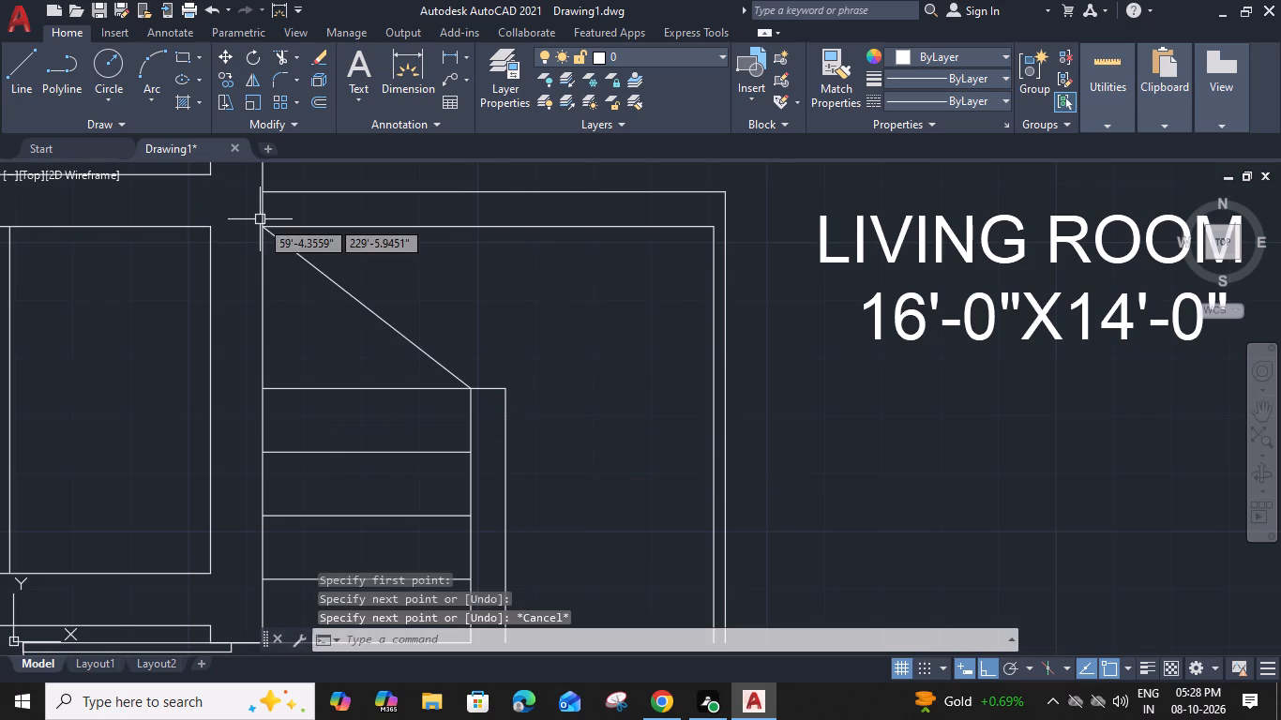
pyautogui.write('L')
pyautogui.press('space')
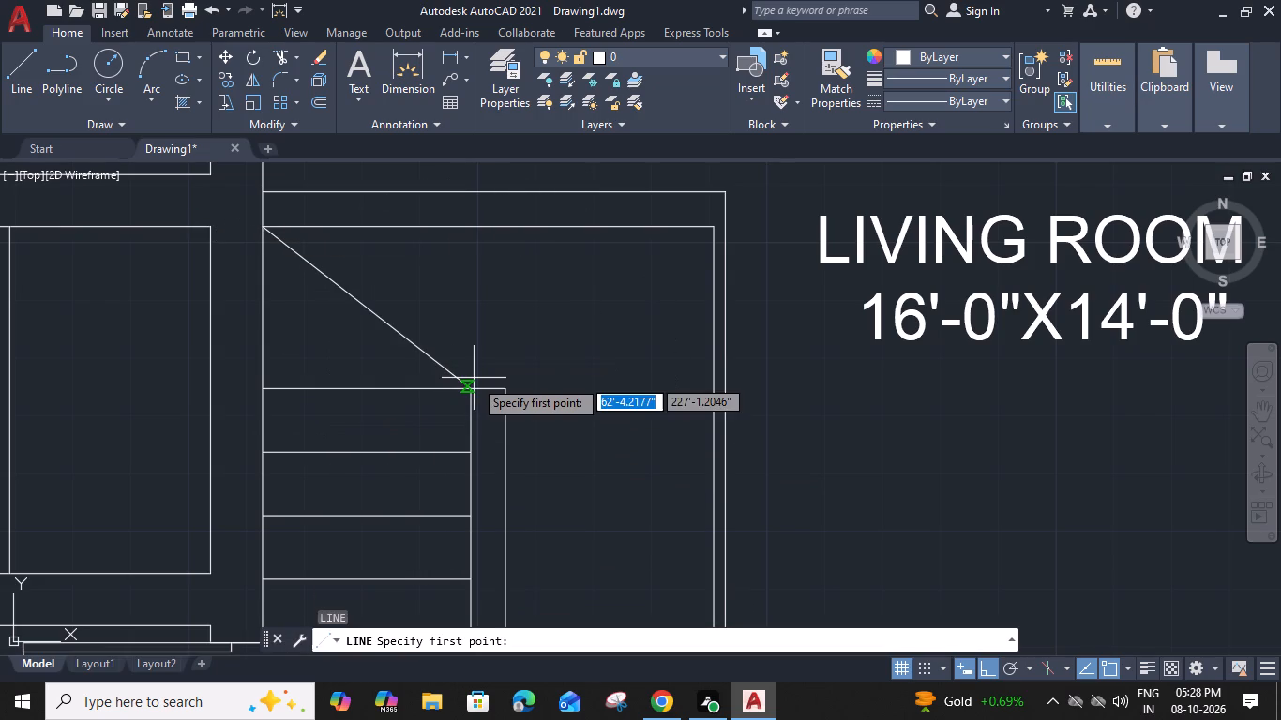
pyautogui.click(473, 391)
pyautogui.click(470, 223)
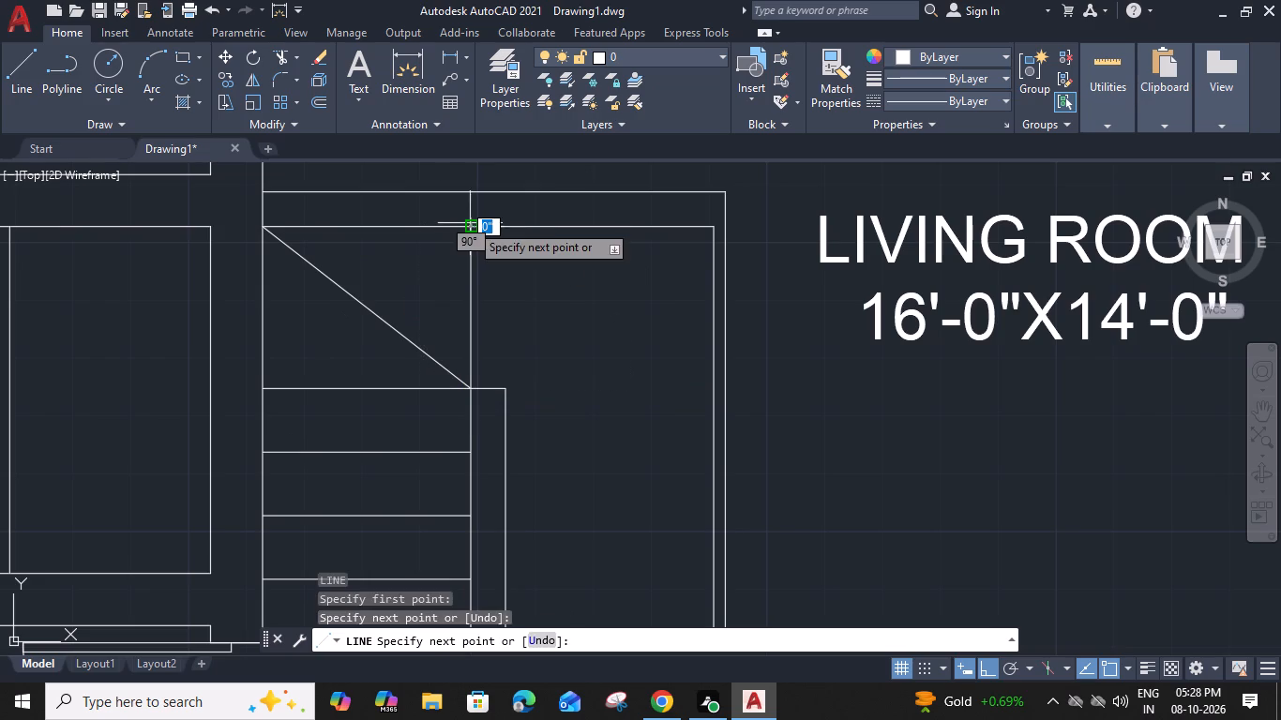
pyautogui.press('Escape')
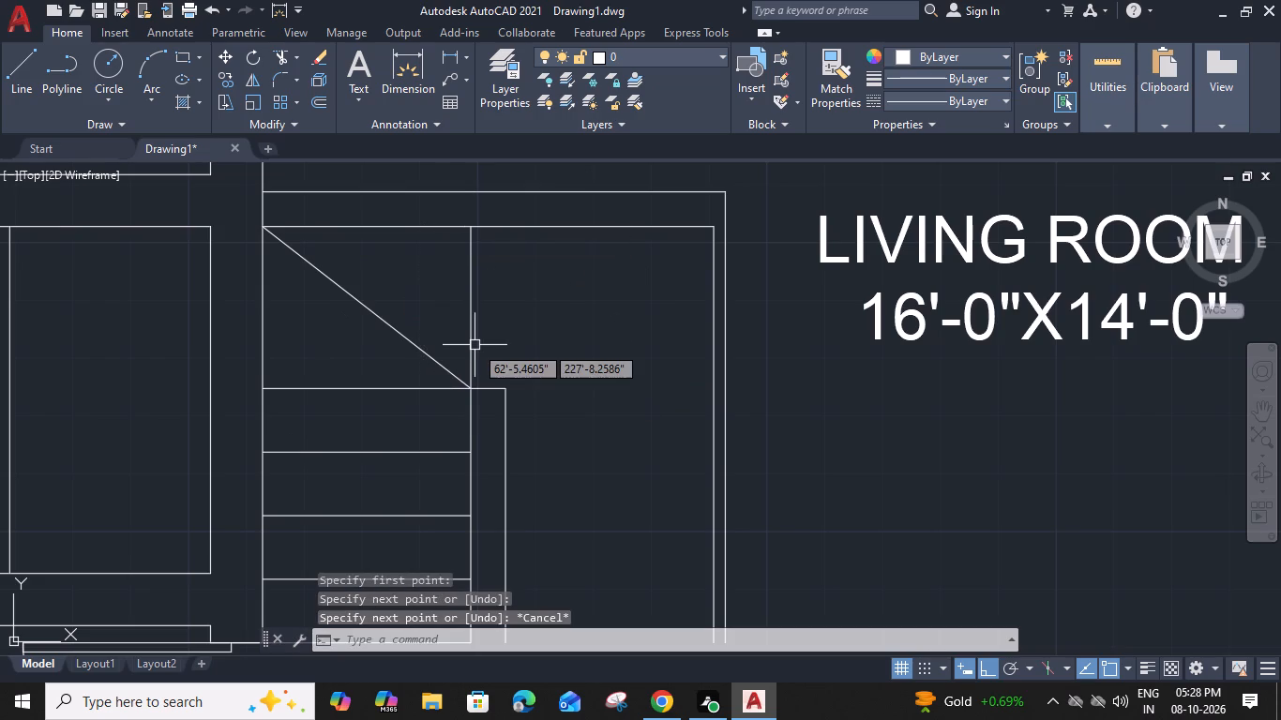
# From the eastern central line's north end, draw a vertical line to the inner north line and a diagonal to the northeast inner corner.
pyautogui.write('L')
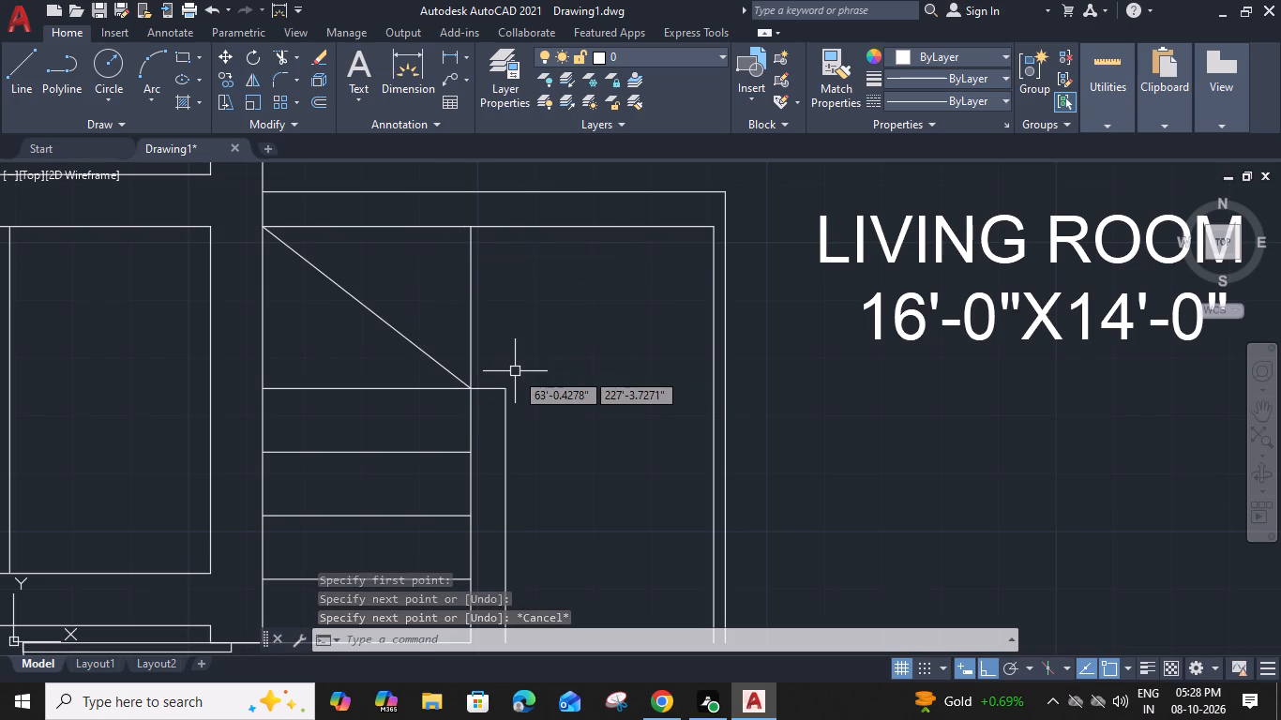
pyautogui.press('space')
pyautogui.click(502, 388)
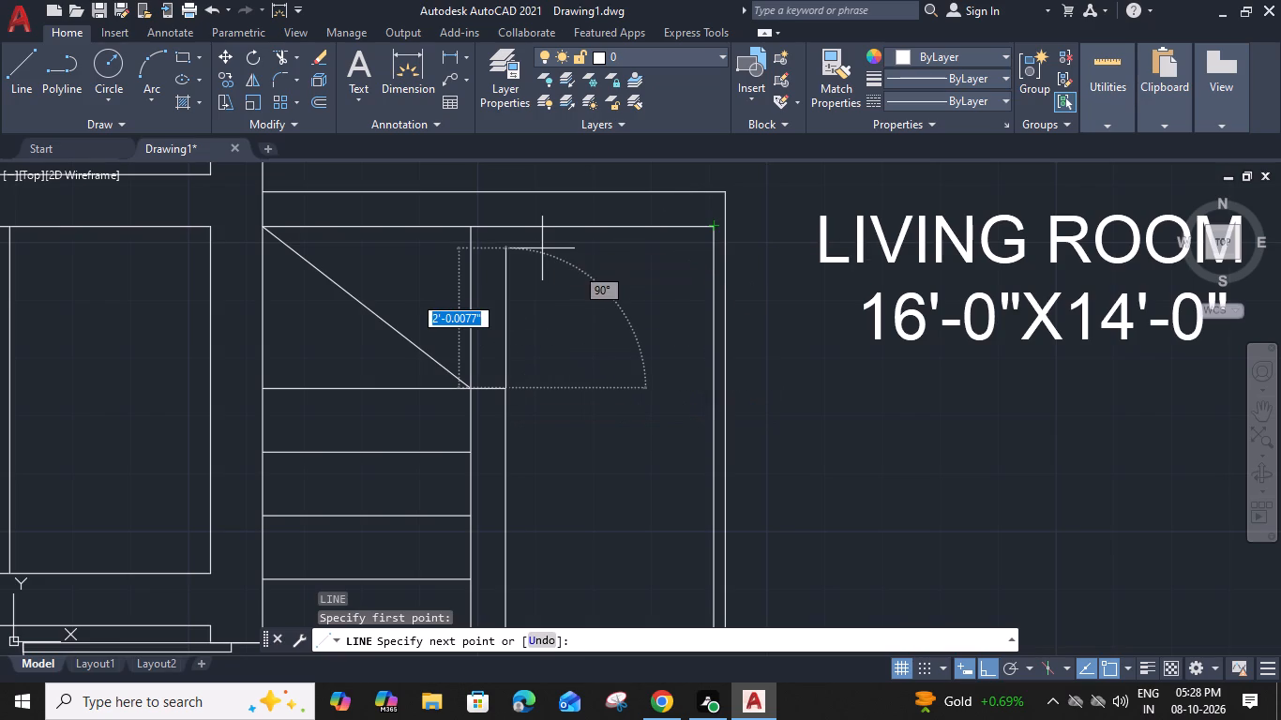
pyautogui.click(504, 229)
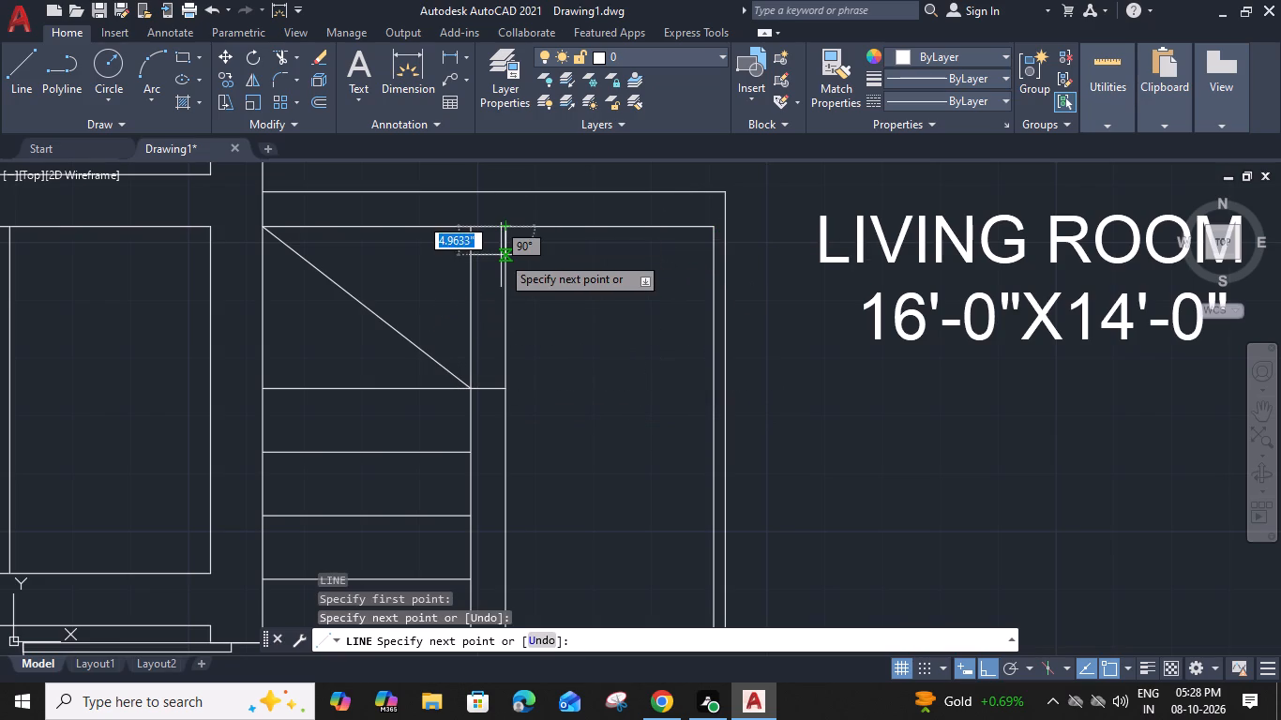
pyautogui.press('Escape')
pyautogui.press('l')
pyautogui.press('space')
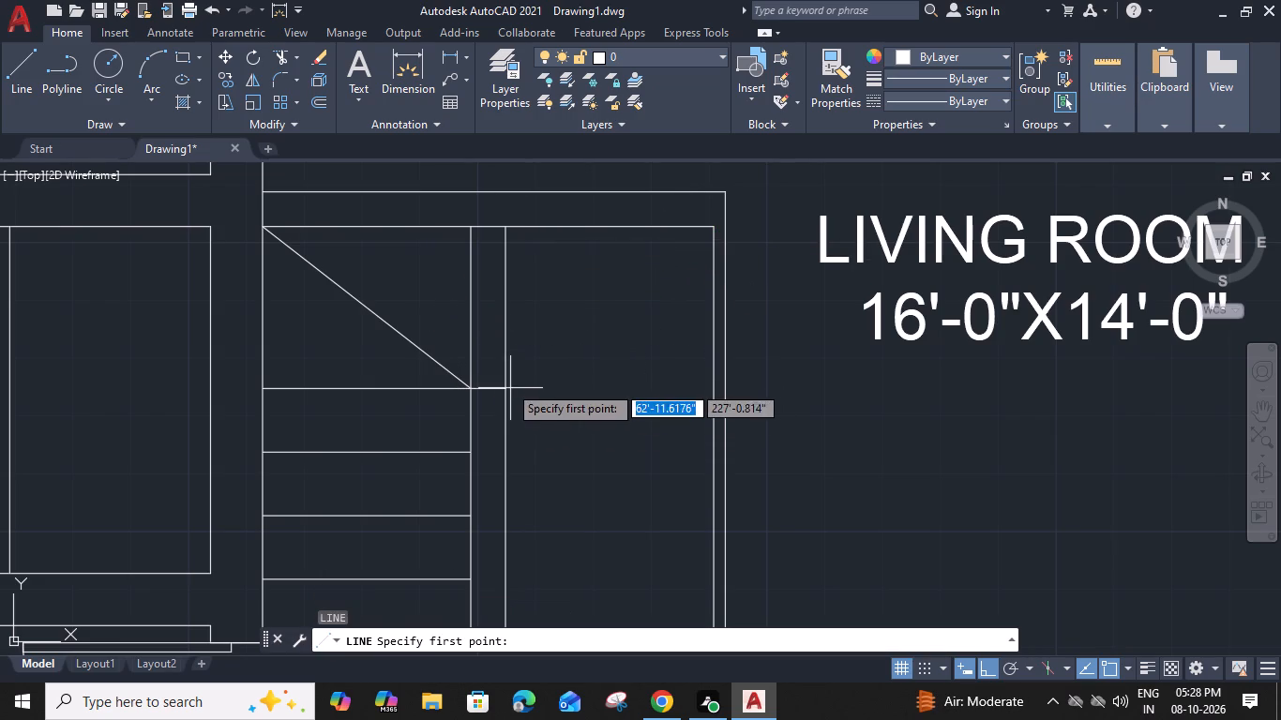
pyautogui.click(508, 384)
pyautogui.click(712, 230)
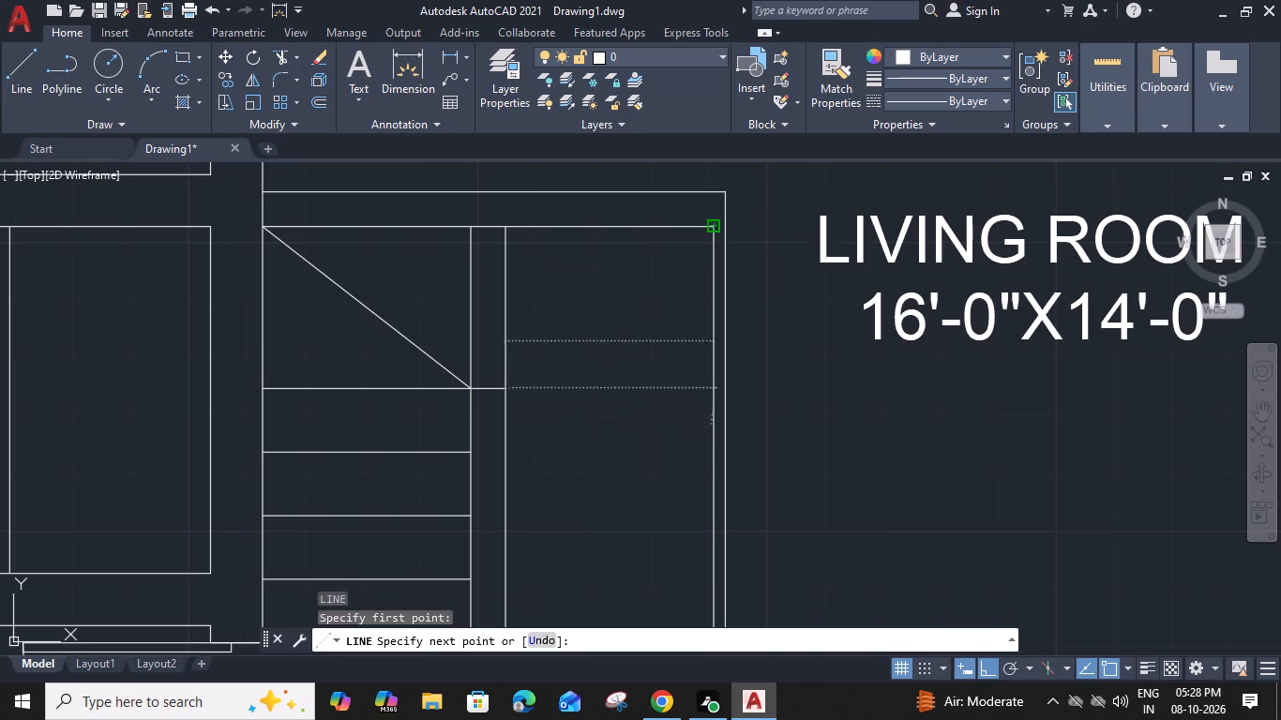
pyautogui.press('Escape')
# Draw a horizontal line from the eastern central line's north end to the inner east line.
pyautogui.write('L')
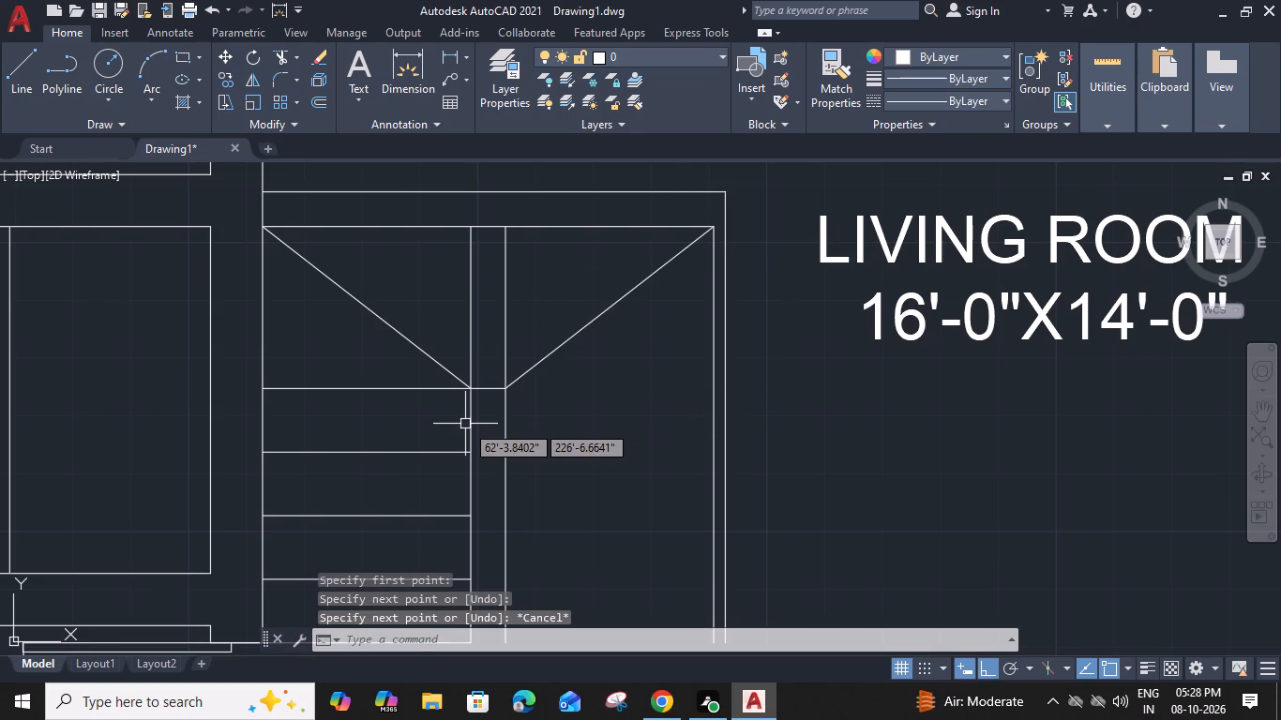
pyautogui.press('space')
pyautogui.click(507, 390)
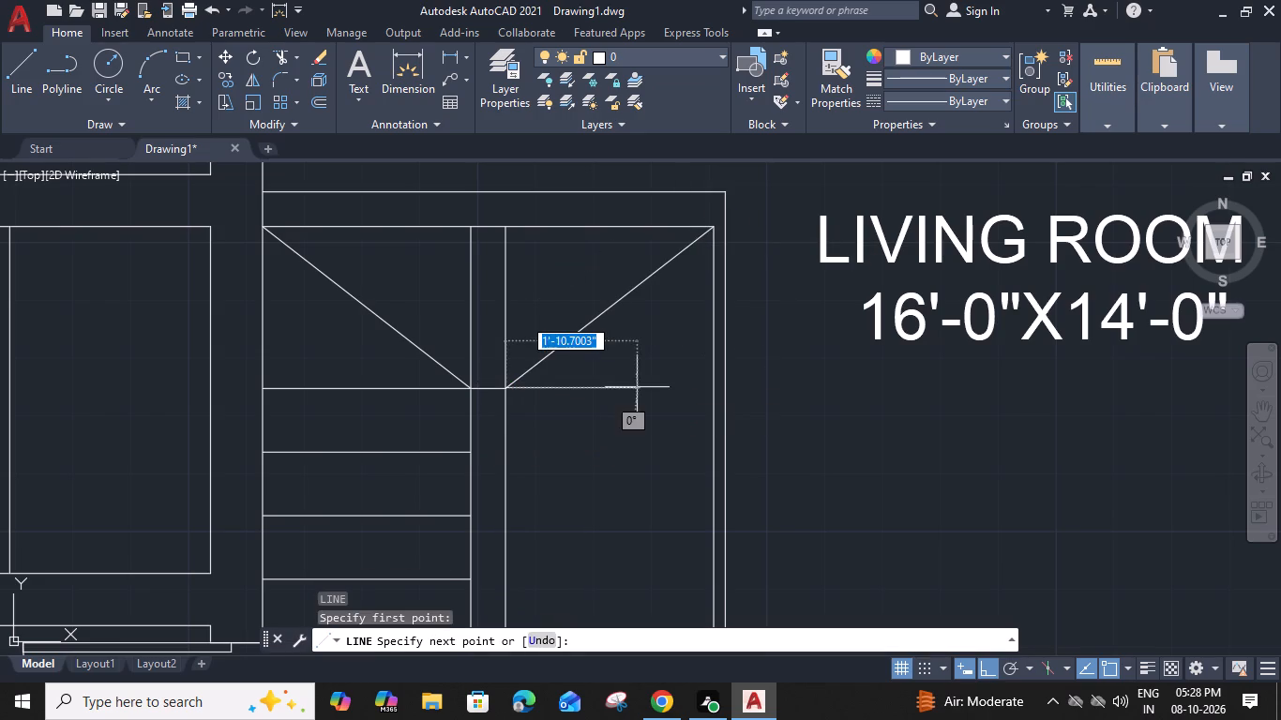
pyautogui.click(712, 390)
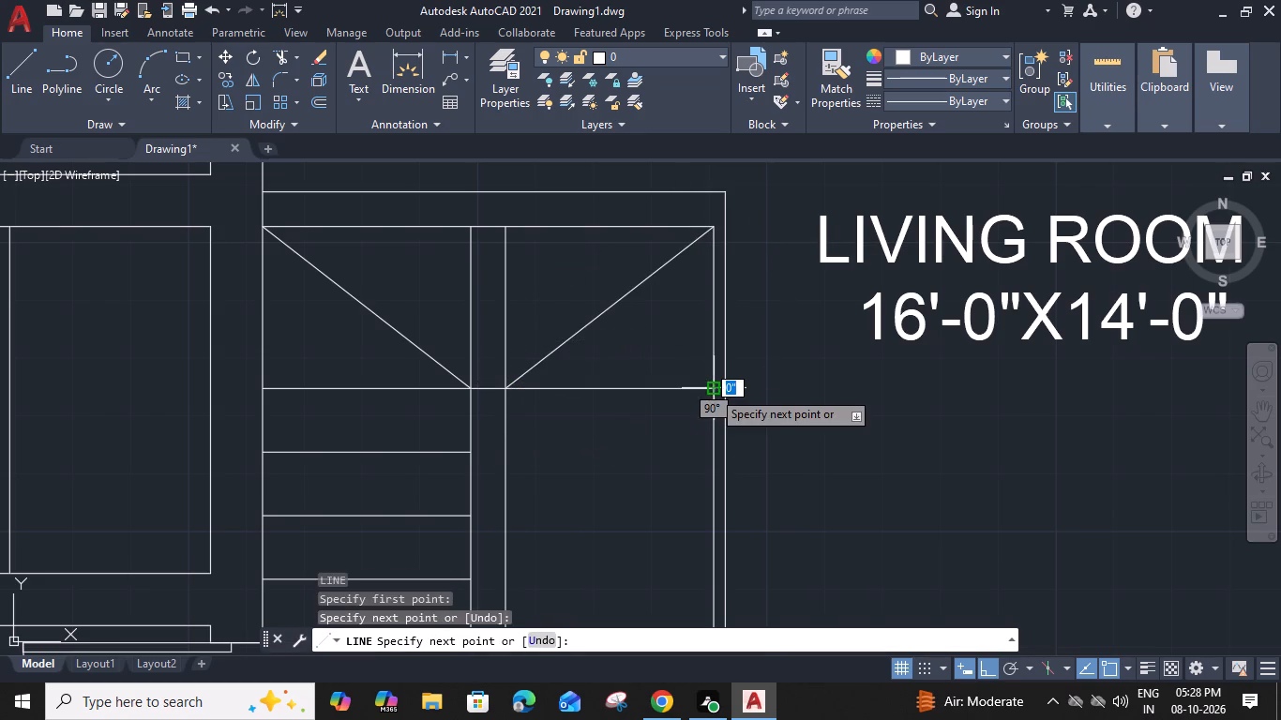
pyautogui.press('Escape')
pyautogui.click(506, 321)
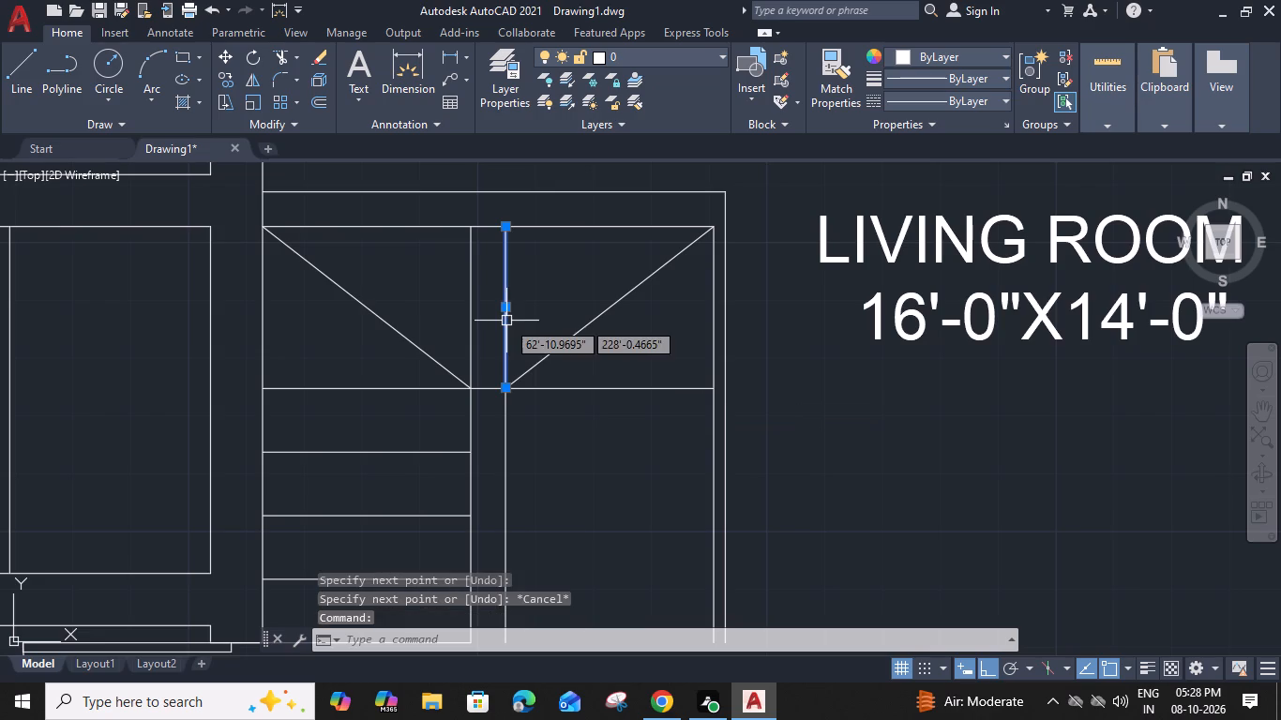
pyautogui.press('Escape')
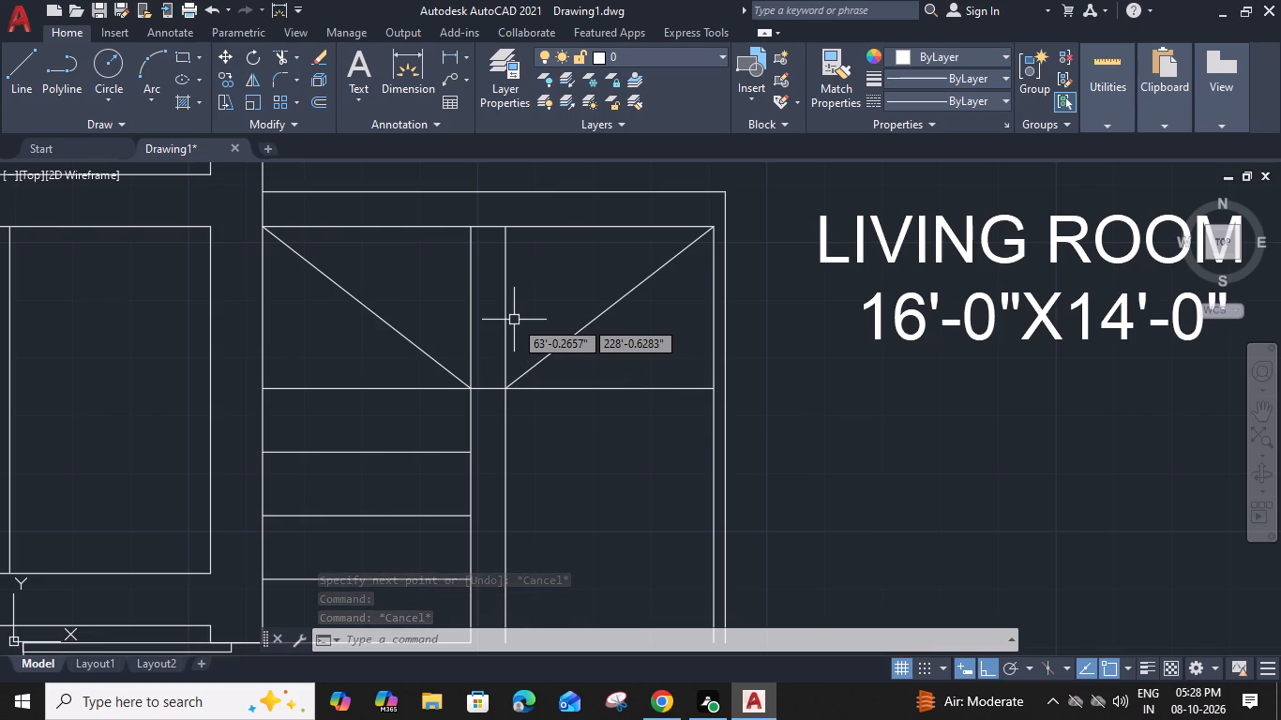
# Erase the east half's winder lines together with the topmost tread, eastern central, inner north and inner east lines.
pyautogui.click(717, 217)
pyautogui.moveTo(505, 506); pyautogui.dragTo(499, 517, button='middle')
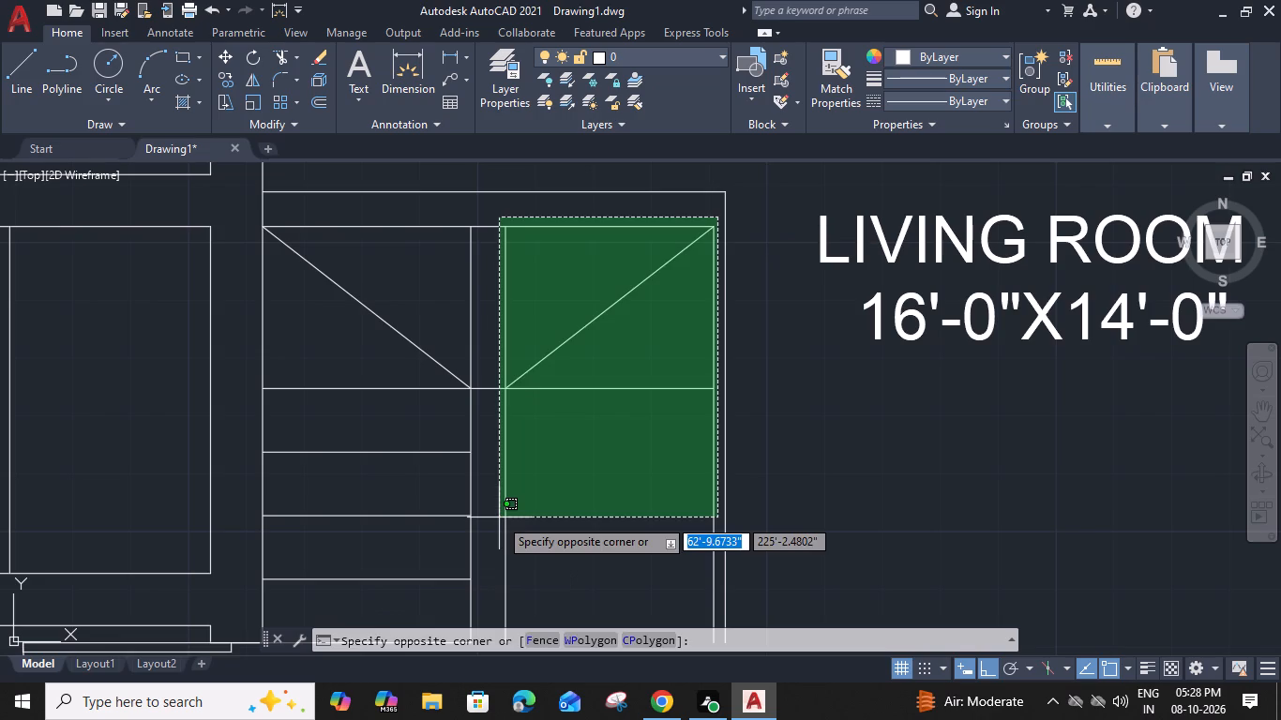
pyautogui.moveTo(499, 517); pyautogui.dragTo(546, 349, button='middle')
pyautogui.click(523, 497)
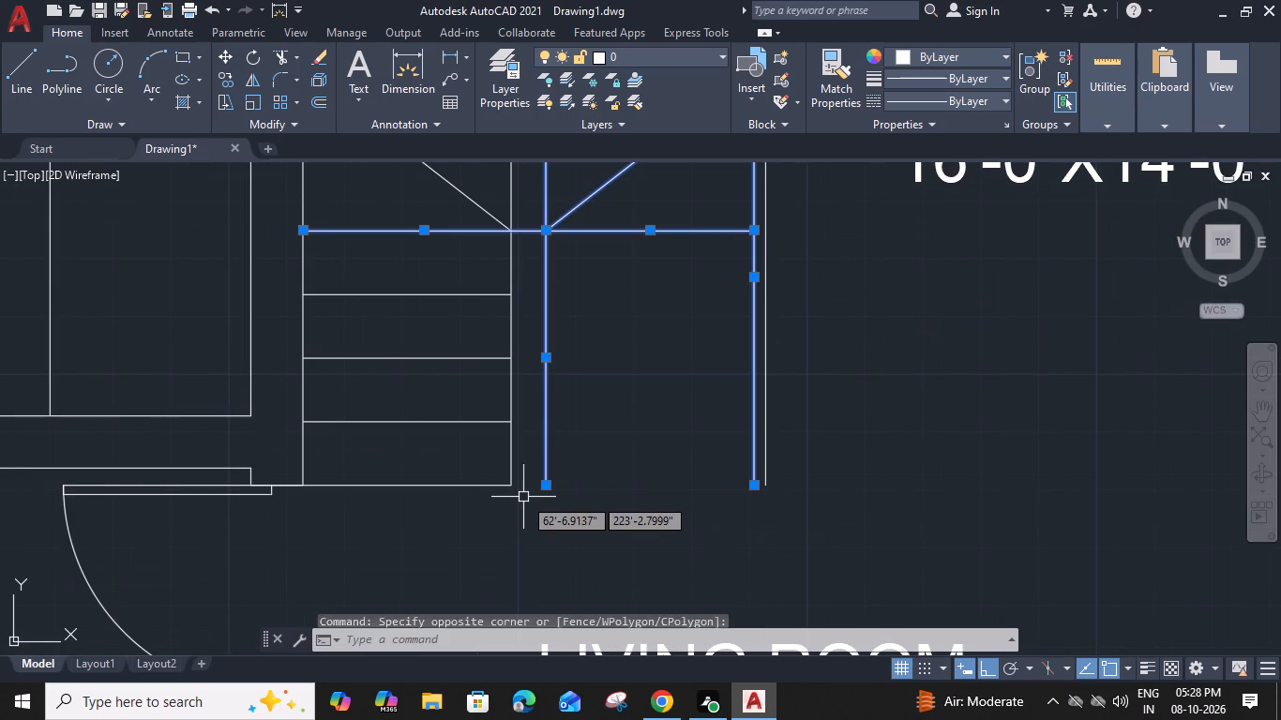
pyautogui.press('Delete')
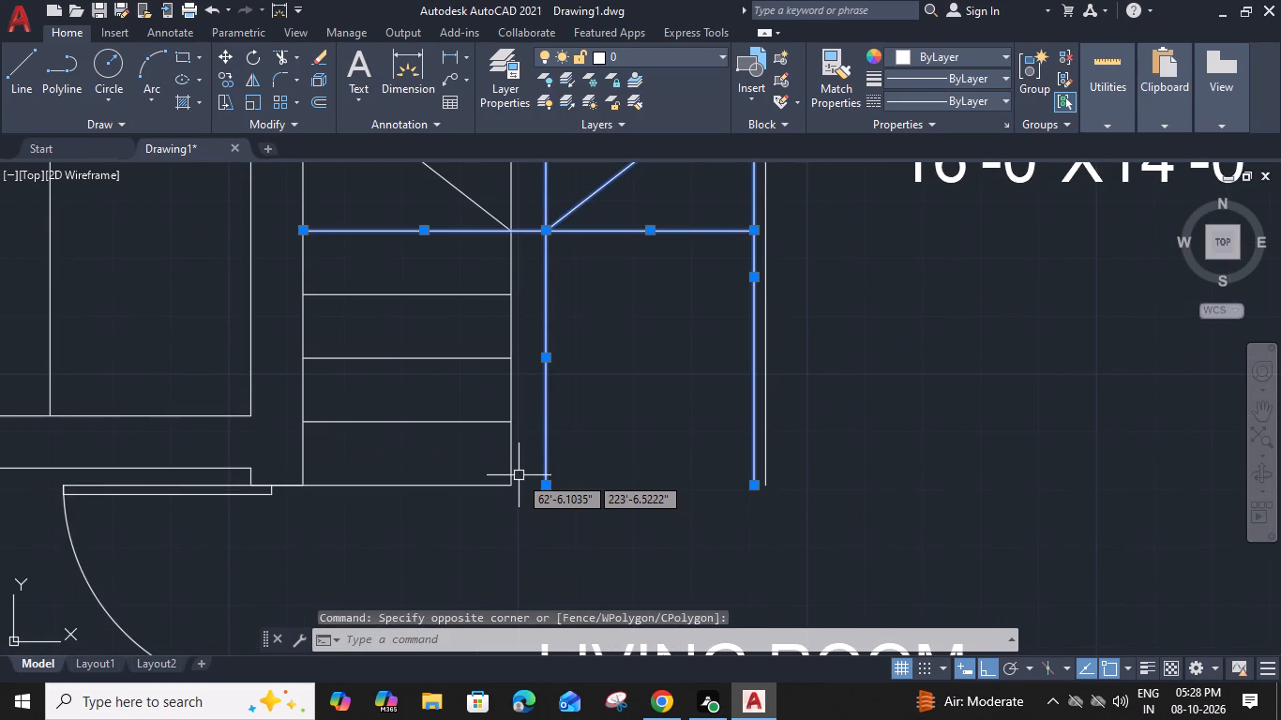
# Offset the west flight's topmost remaining tread 11" to the north.
pyautogui.click(468, 295)
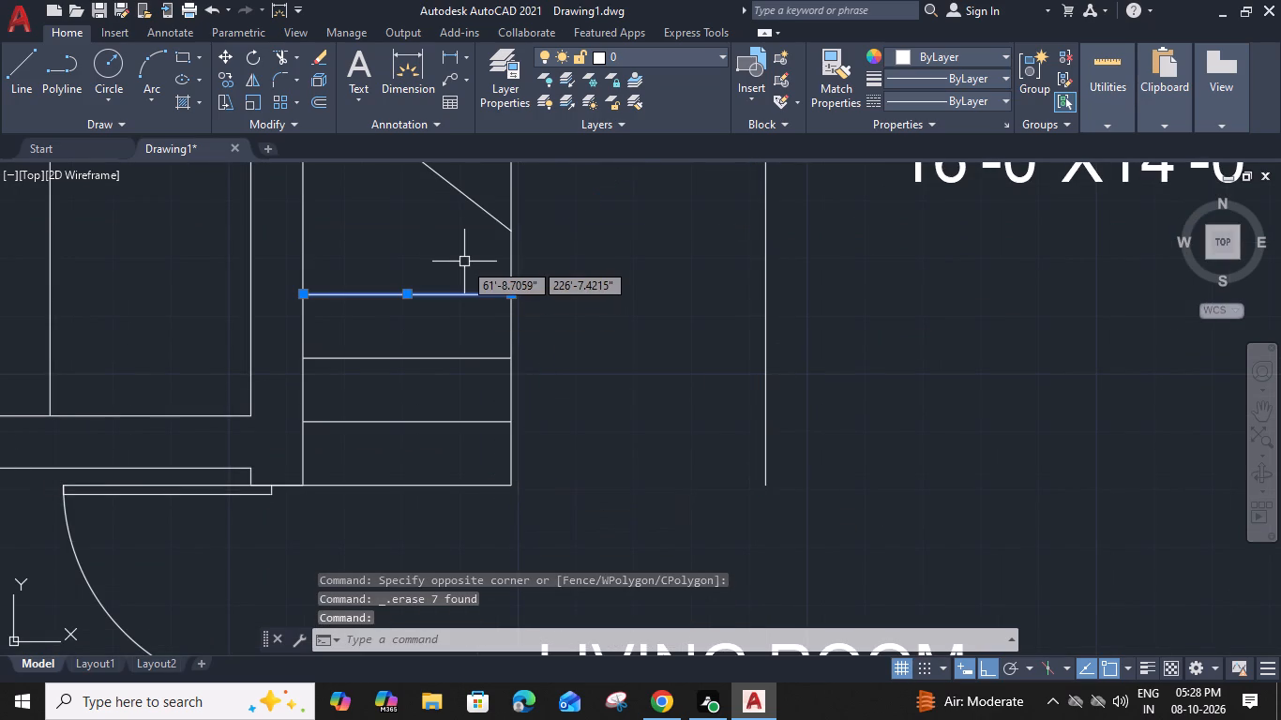
pyautogui.press('o')
pyautogui.press('space')
pyautogui.press('1')
pyautogui.press('1')
pyautogui.hotkey('shift', '"')
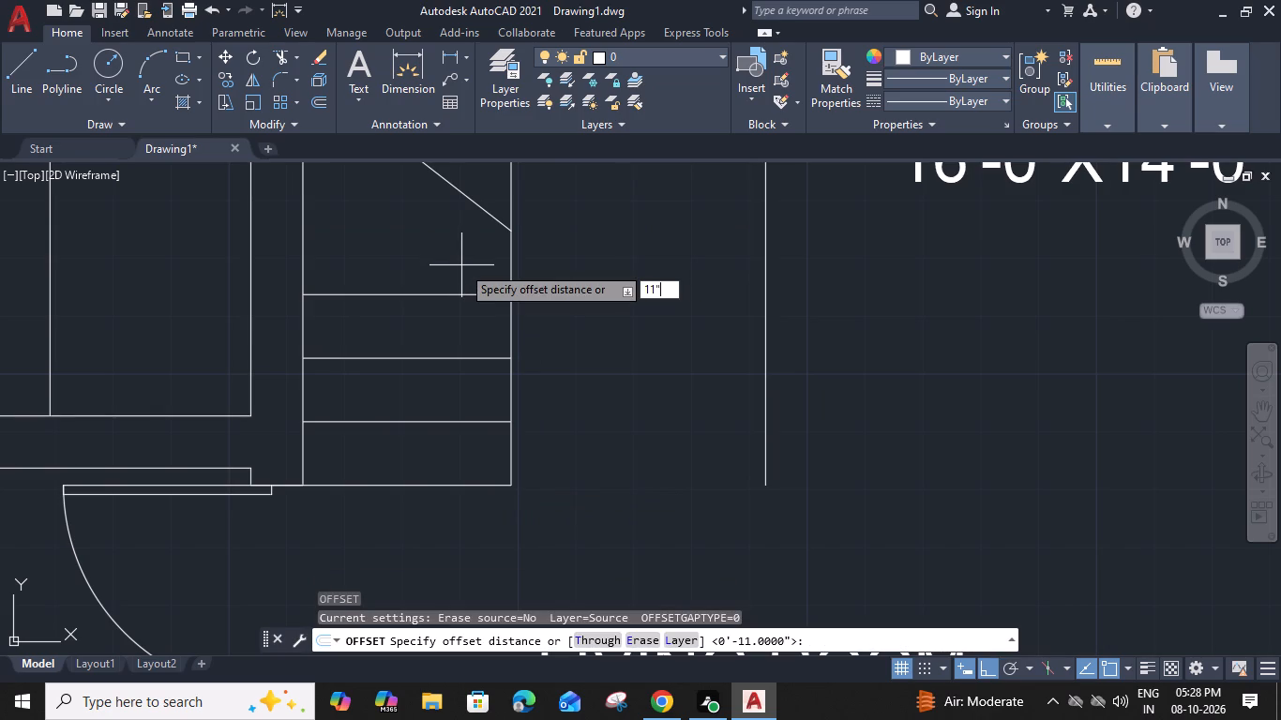
pyautogui.press('Return')
pyautogui.click(461, 265)
pyautogui.press('Escape')
pyautogui.moveTo(471, 249); pyautogui.dragTo(449, 311, button='middle')
pyautogui.click(488, 334)
pyautogui.press('Escape')
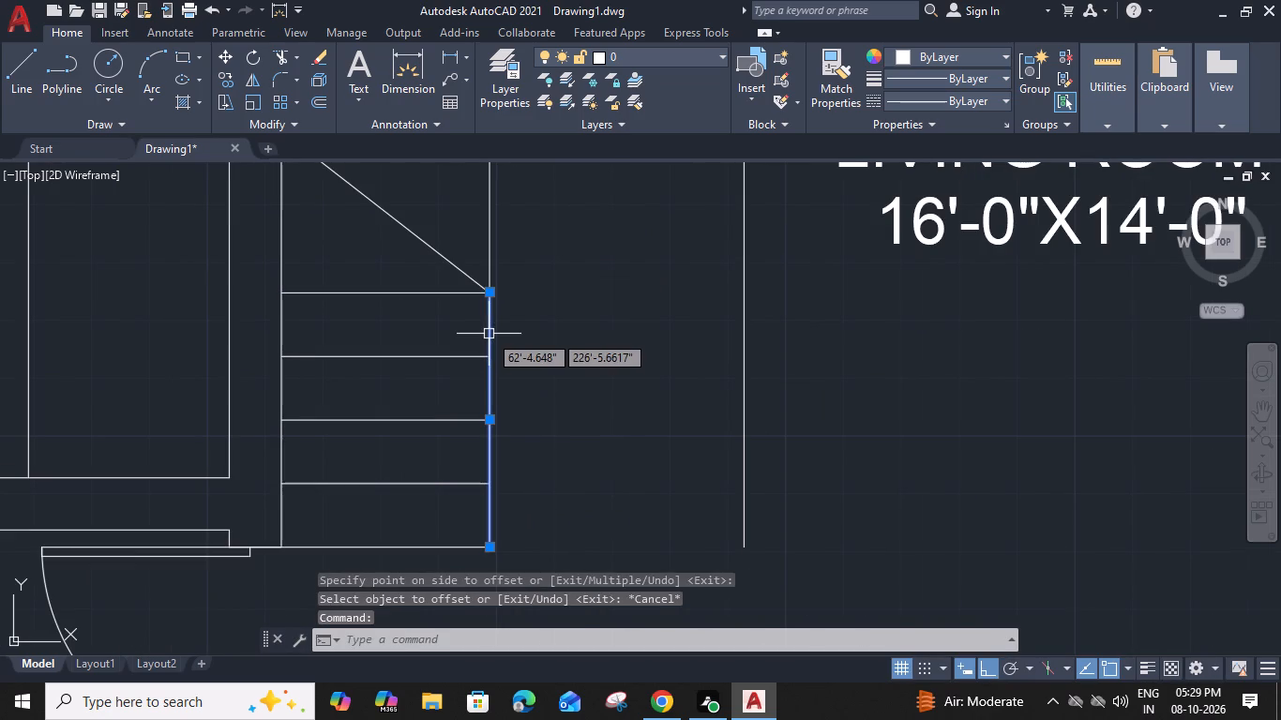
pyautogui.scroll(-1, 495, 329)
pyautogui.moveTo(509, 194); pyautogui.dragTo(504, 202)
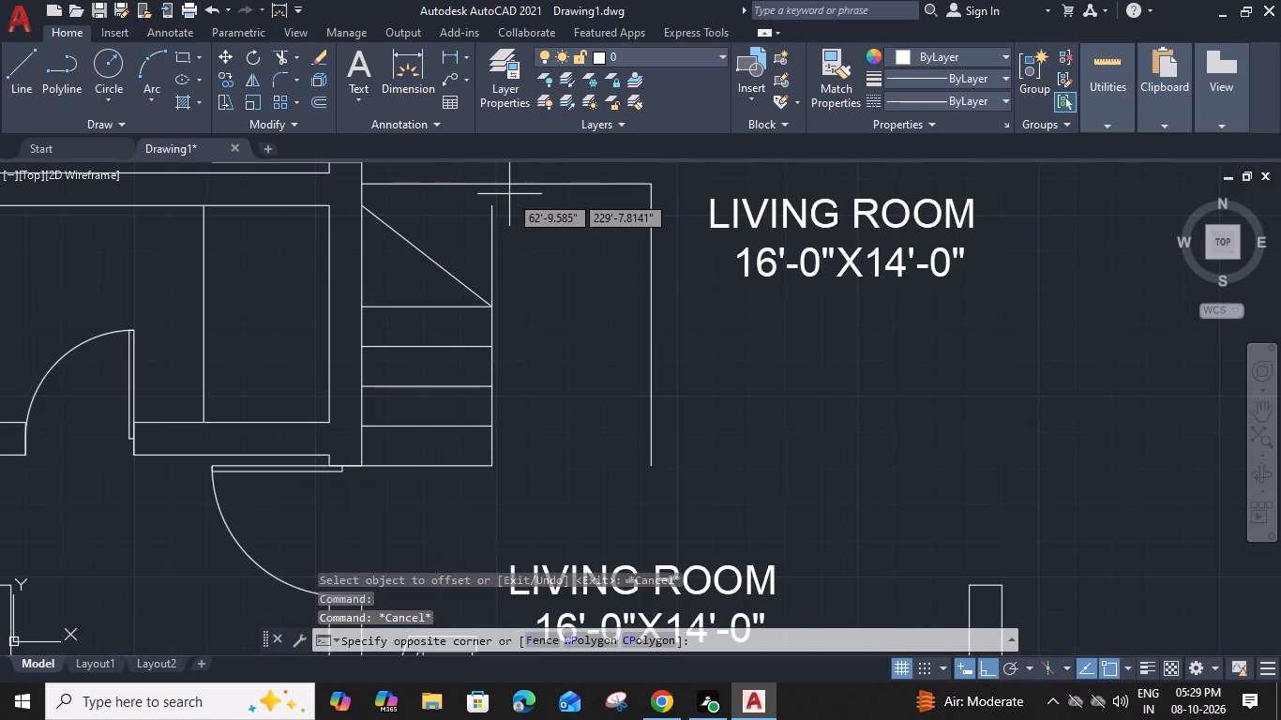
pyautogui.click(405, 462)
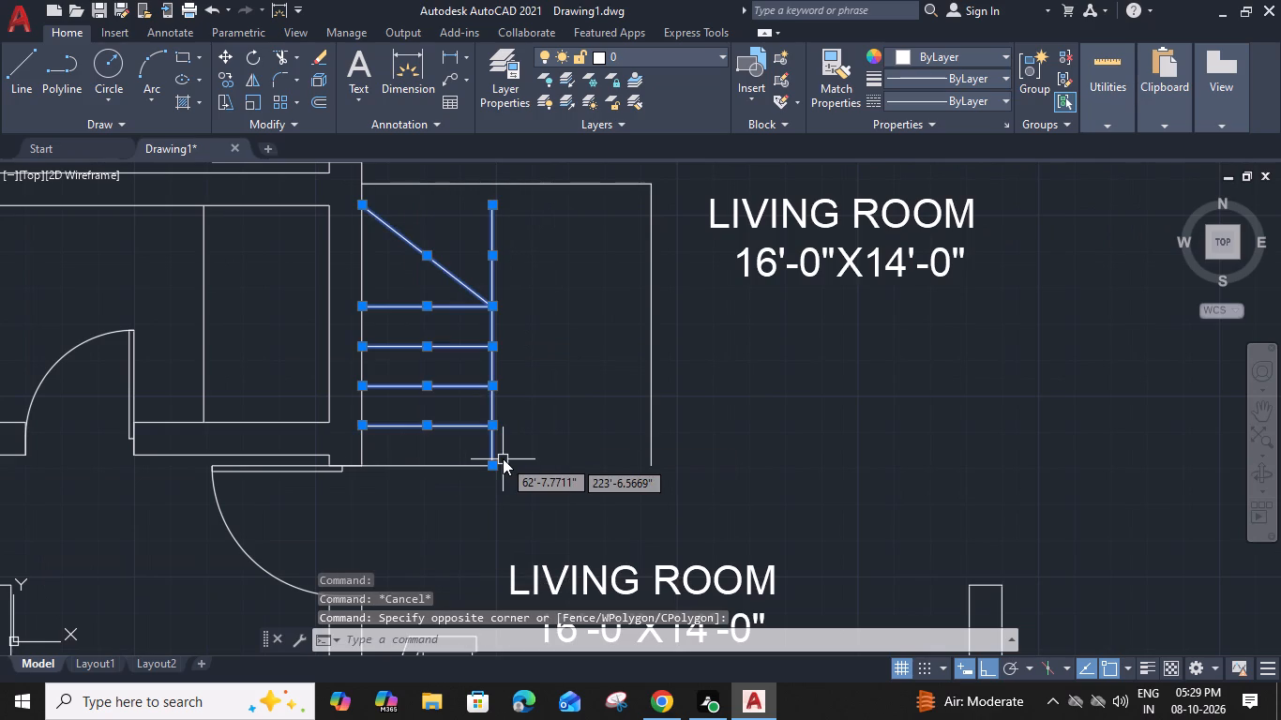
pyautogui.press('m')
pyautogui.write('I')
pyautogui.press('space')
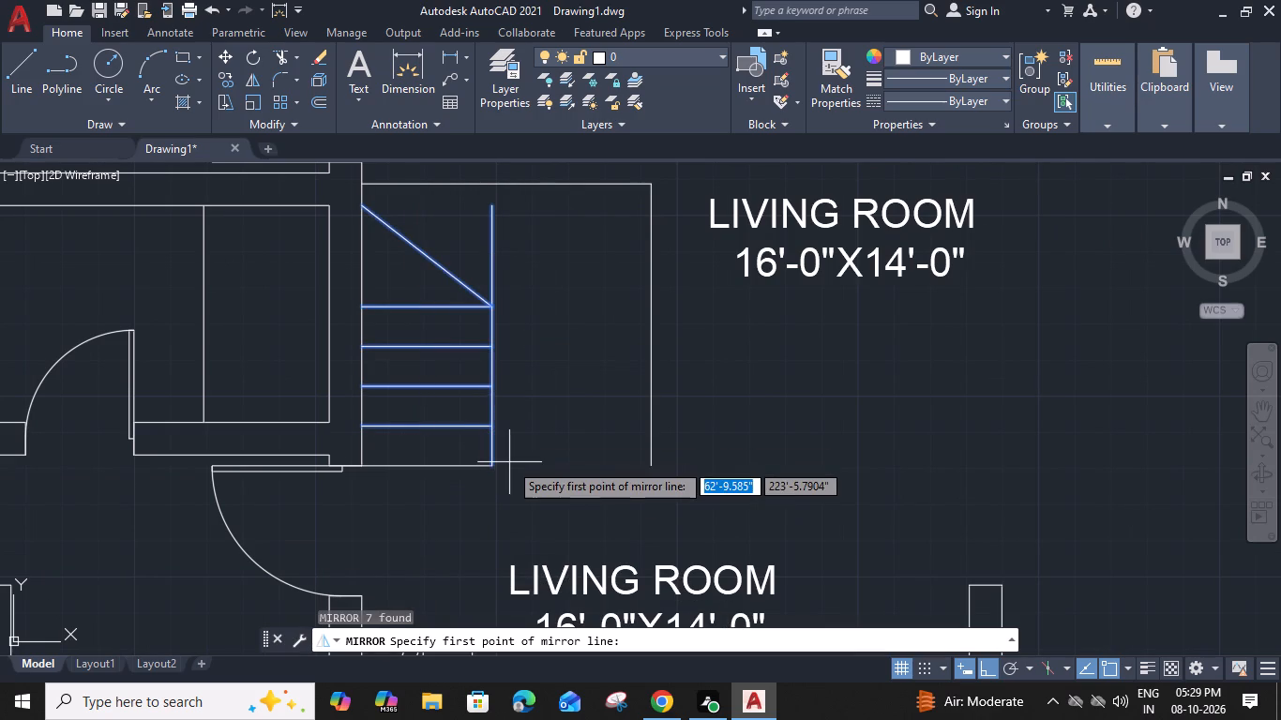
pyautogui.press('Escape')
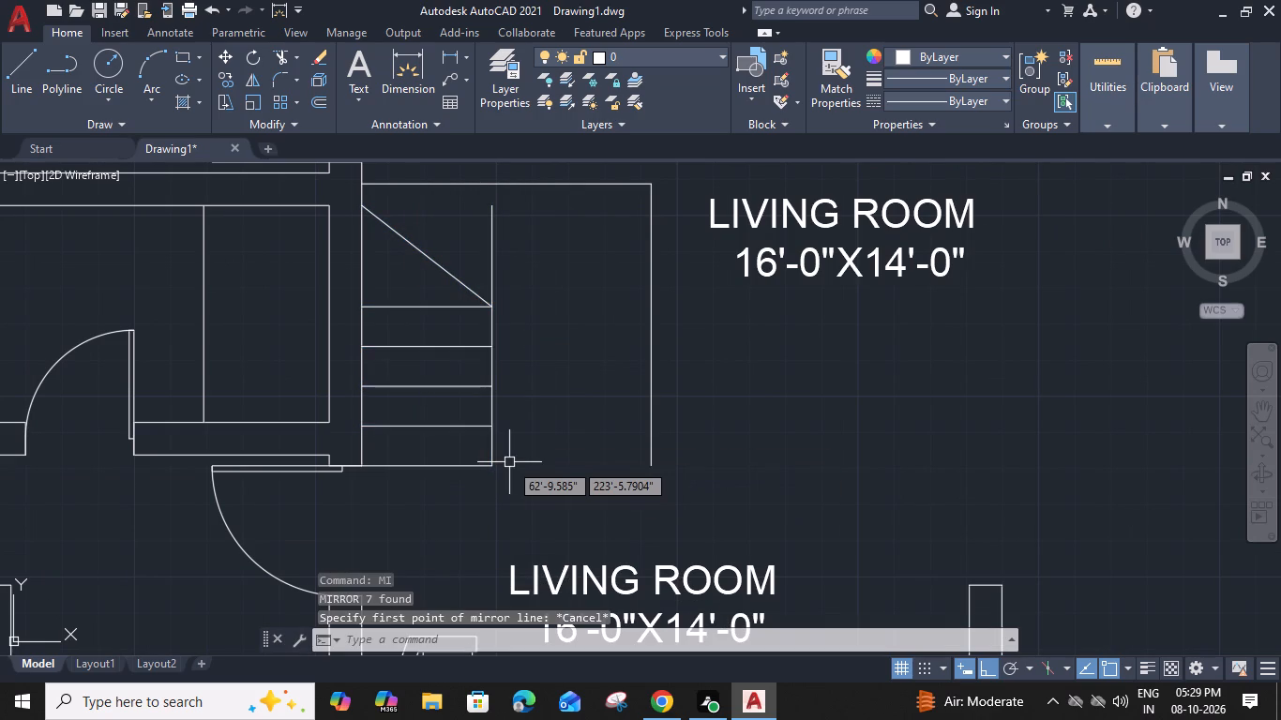
# From the west flight's southeast corner, draw a line 5.6" east and continue vertically to the staircase's north line.
pyautogui.press('l')
pyautogui.press('space')
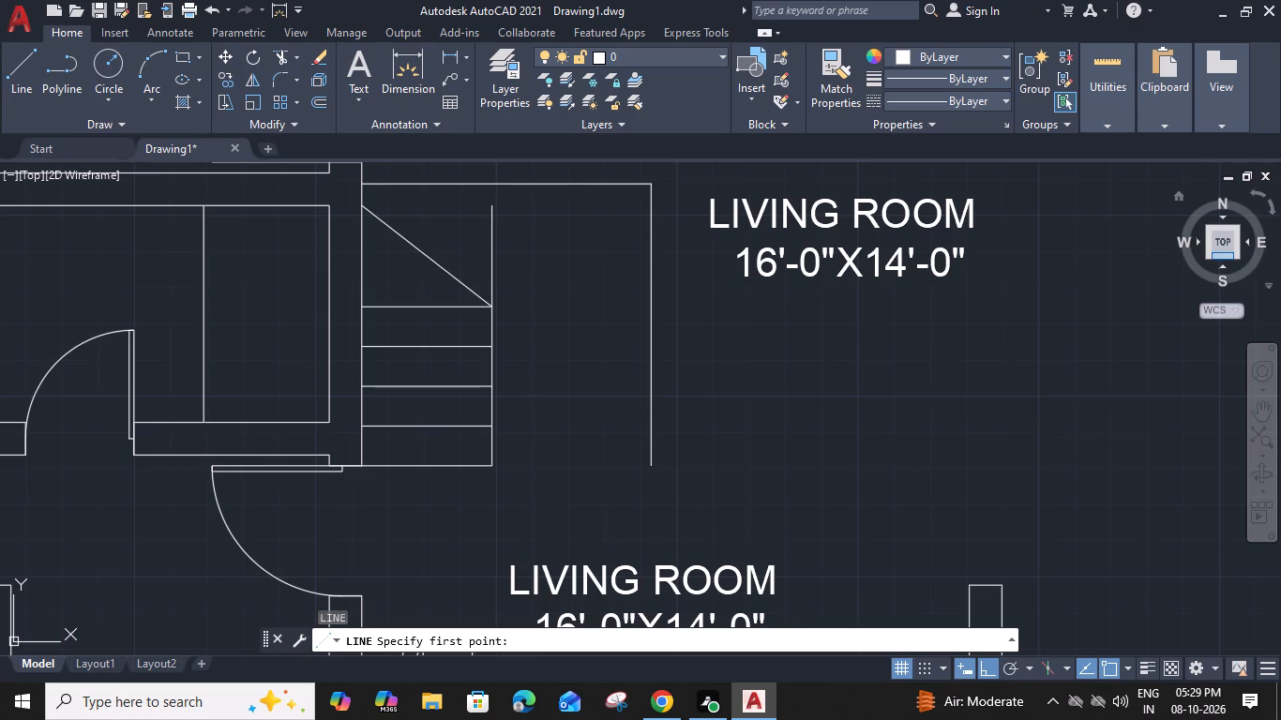
pyautogui.click(495, 466)
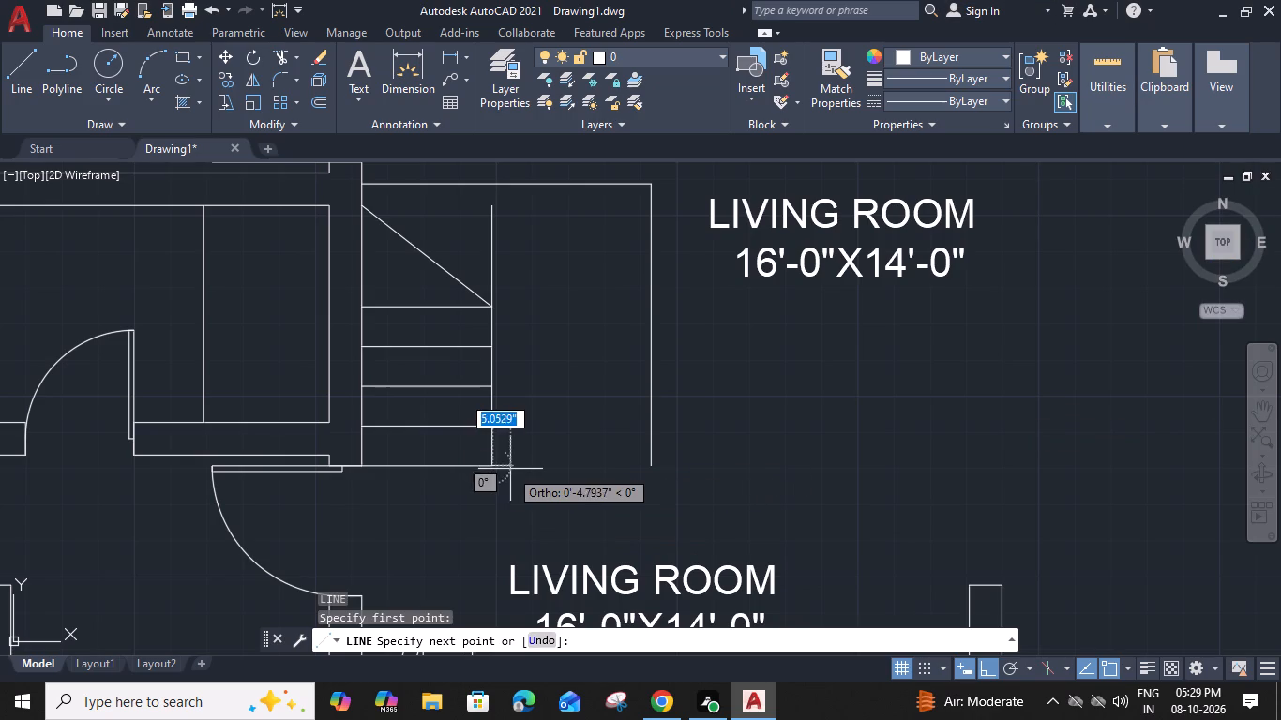
pyautogui.press('5')
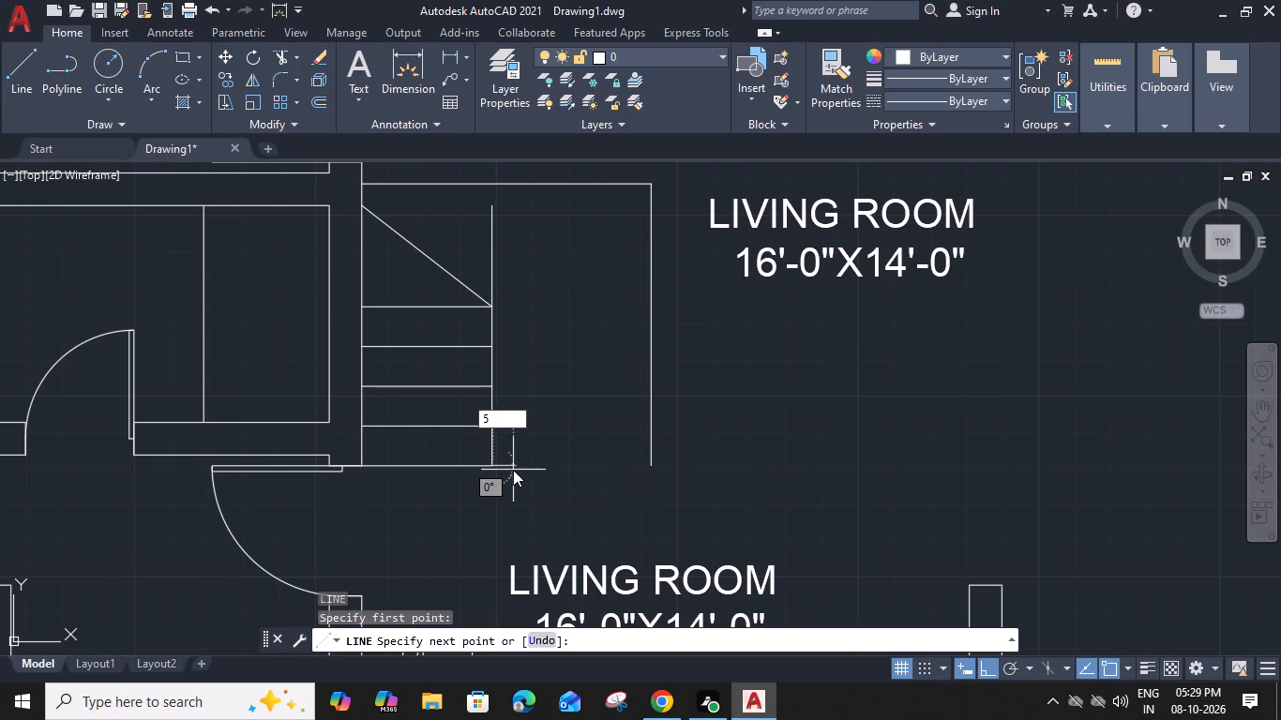
pyautogui.press('.')
pyautogui.press('6')
pyautogui.hotkey('shift', '"')
pyautogui.press('Return')
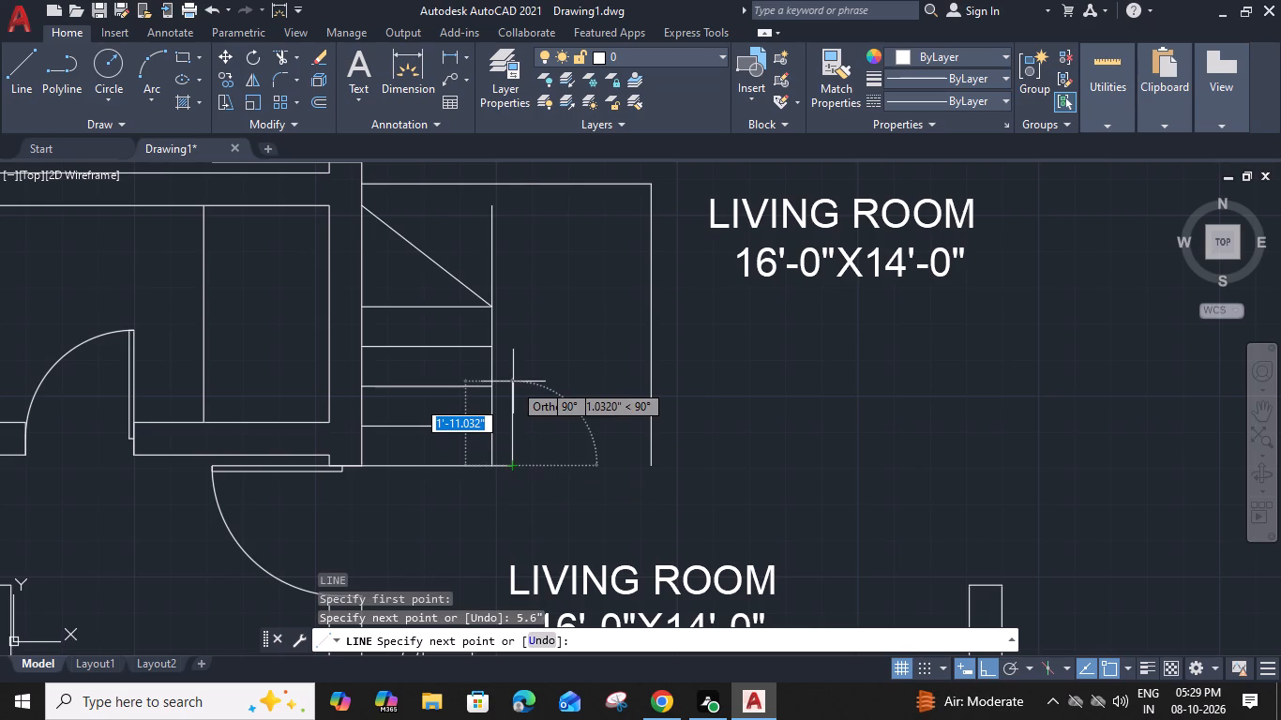
pyautogui.click(518, 186)
pyautogui.press('Escape')
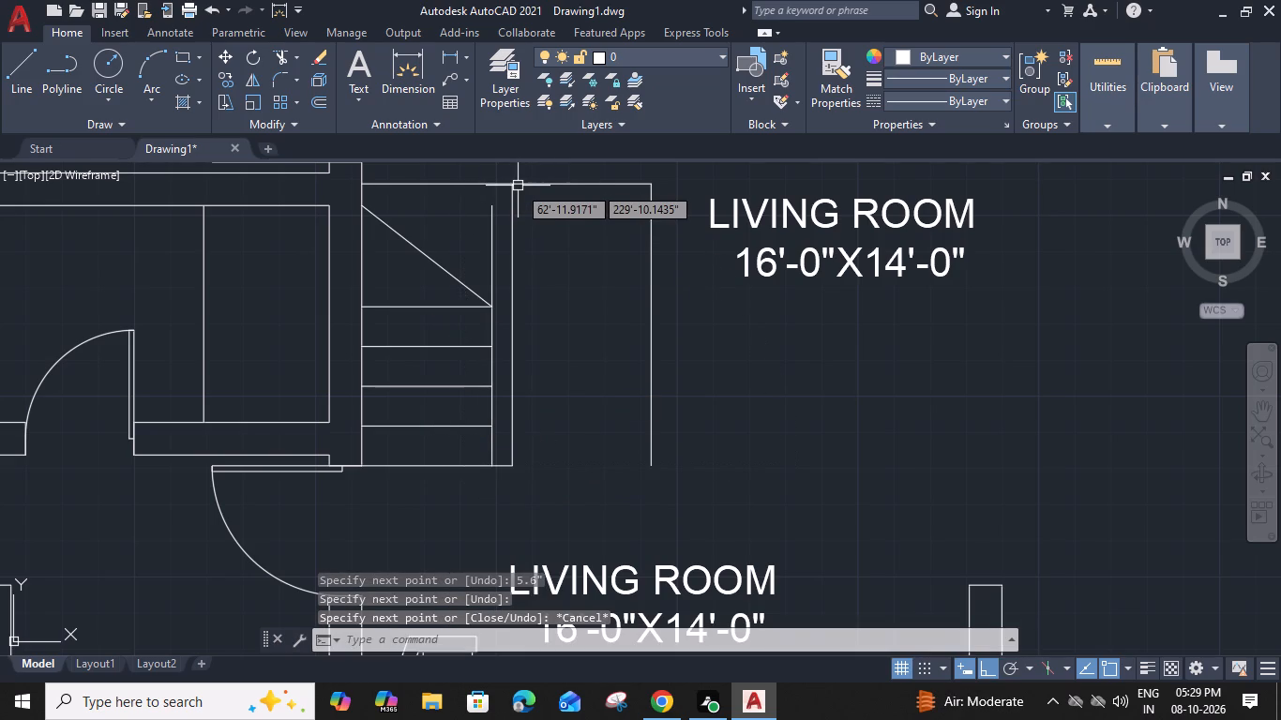
# Mirror the west flight's treads, diagonal, central and bottom lines about the new vertical line, keeping the originals.
pyautogui.click(499, 198)
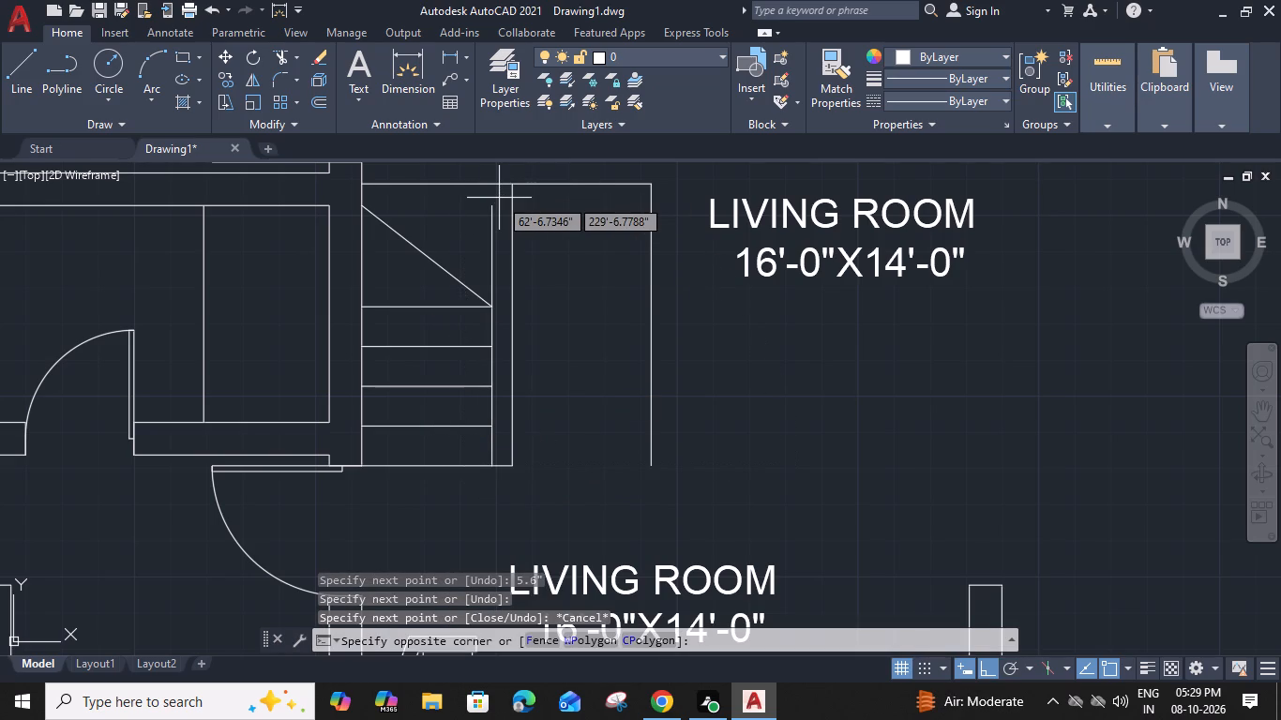
pyautogui.click(410, 477)
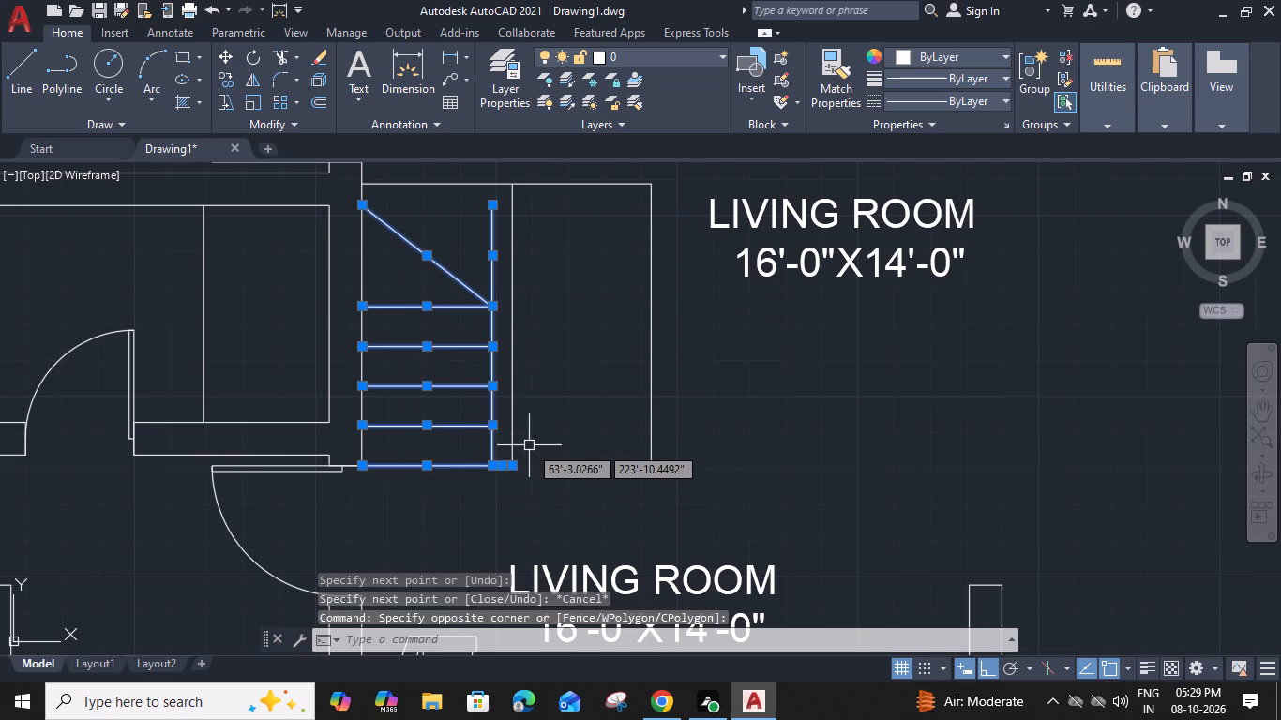
pyautogui.press('m')
pyautogui.write('I')
pyautogui.press('space')
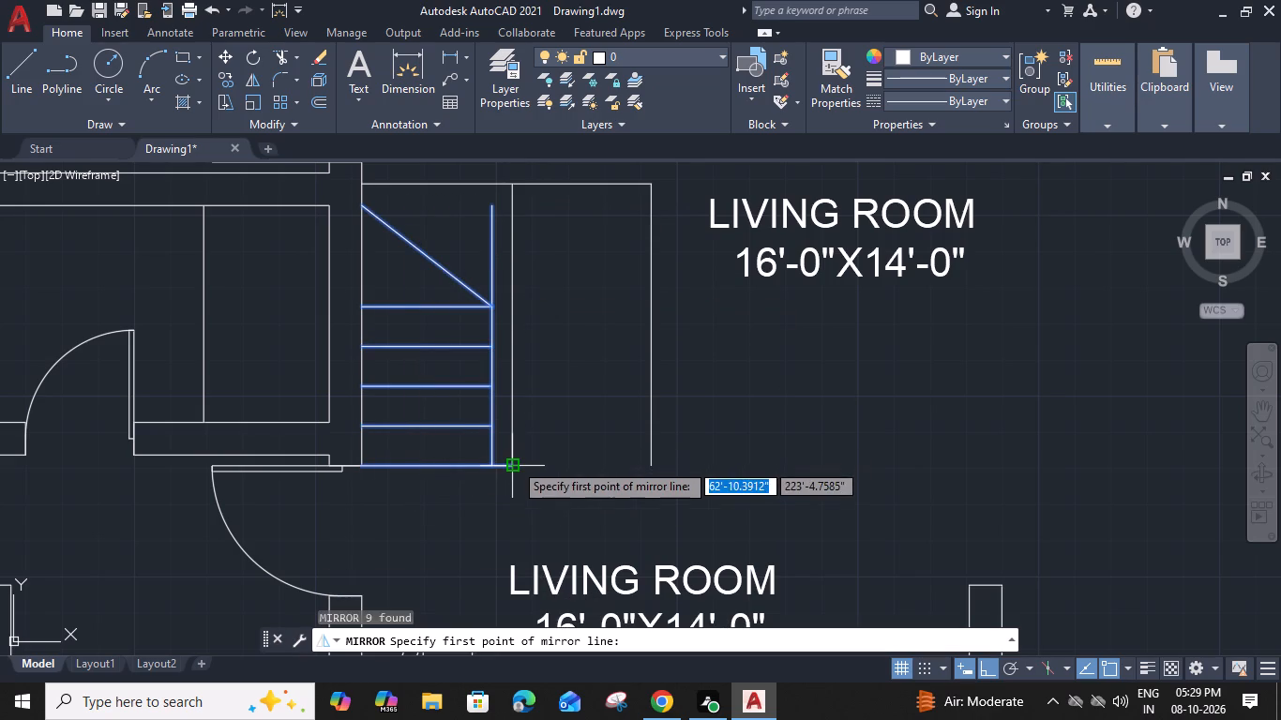
pyautogui.moveTo(514, 462); pyautogui.dragTo(513, 445)
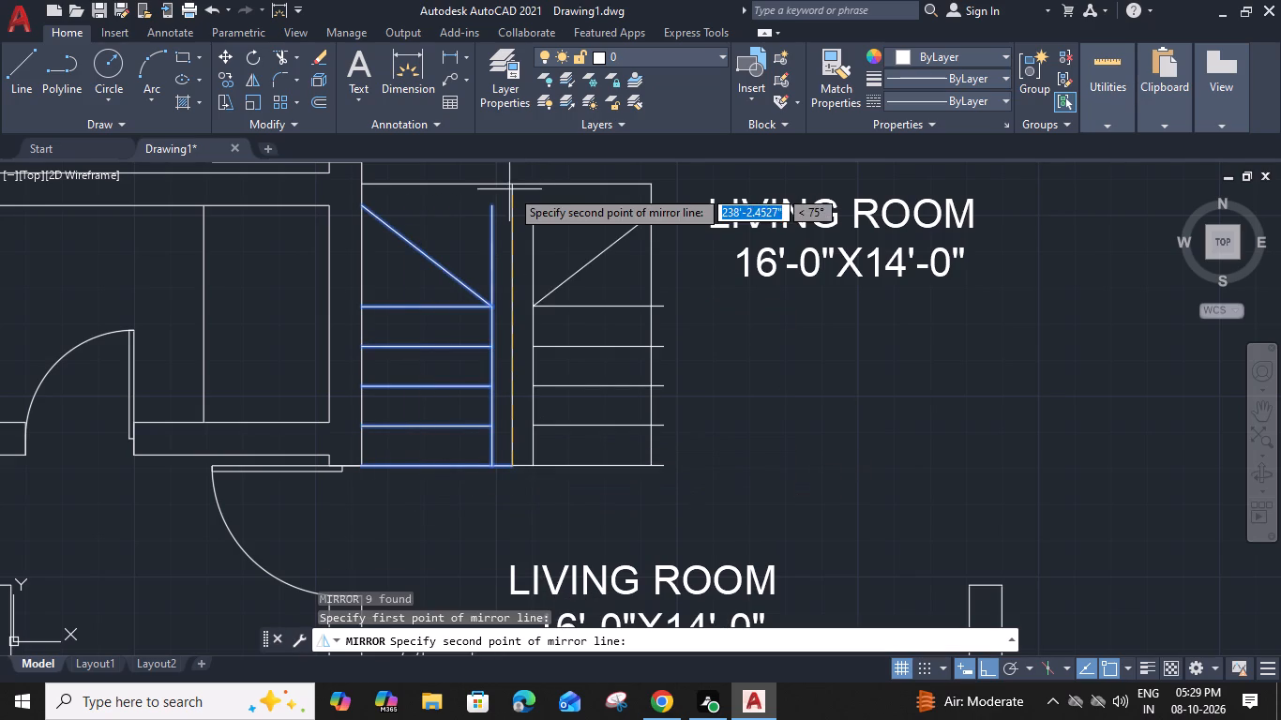
pyautogui.click(512, 183)
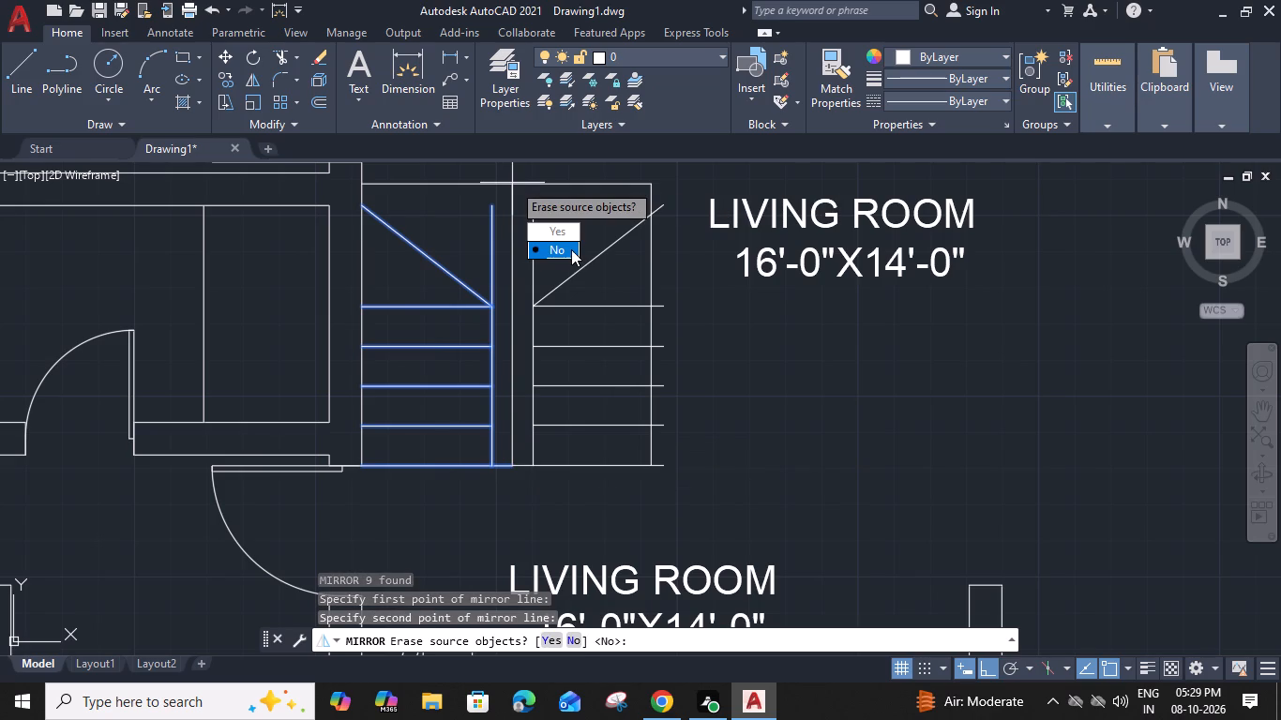
pyautogui.moveTo(571, 249); pyautogui.dragTo(512, 183)
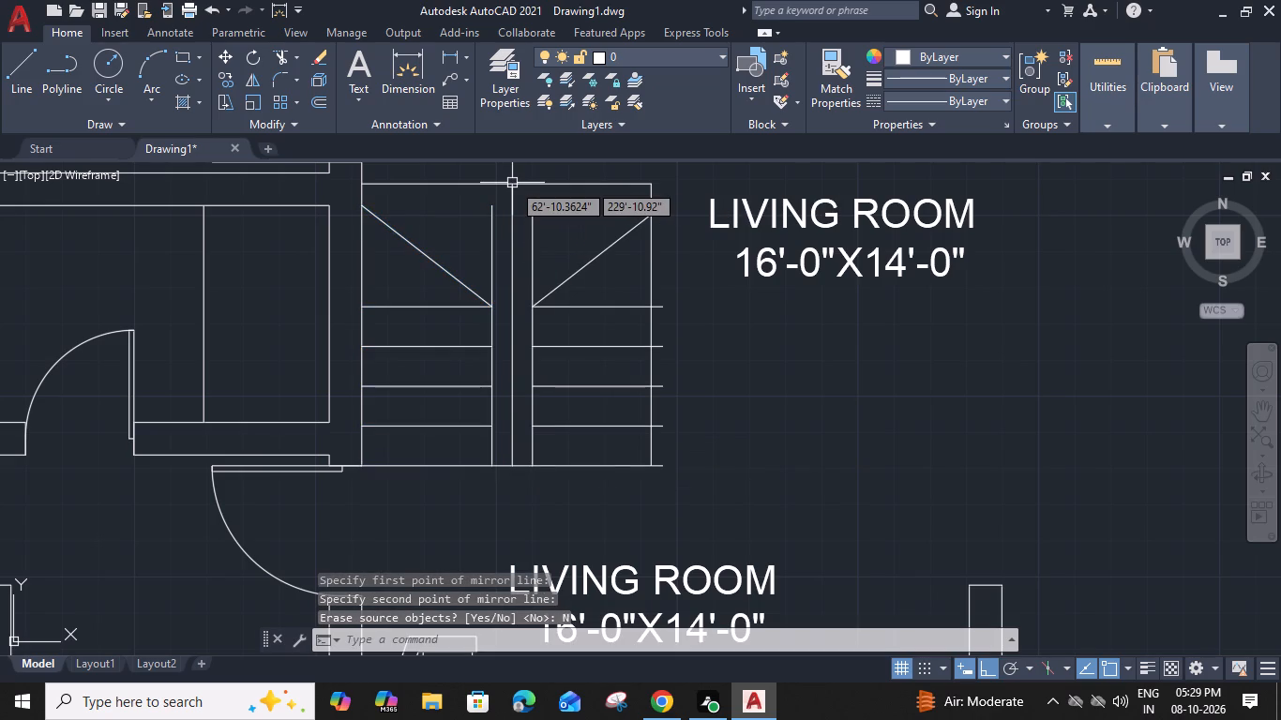
pyautogui.press('Escape')
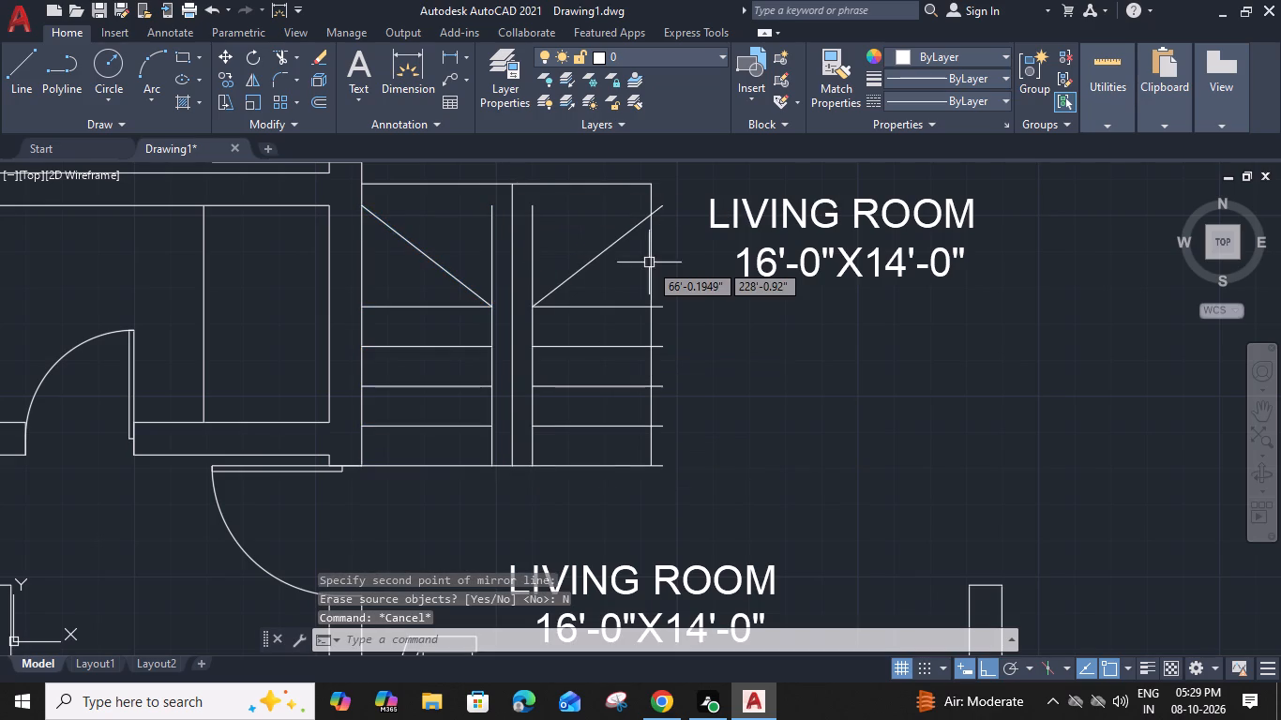
# Move the staircase's east line eastward to the bottom line's east end.
pyautogui.click(649, 262)
pyautogui.write('M')
pyautogui.press('space')
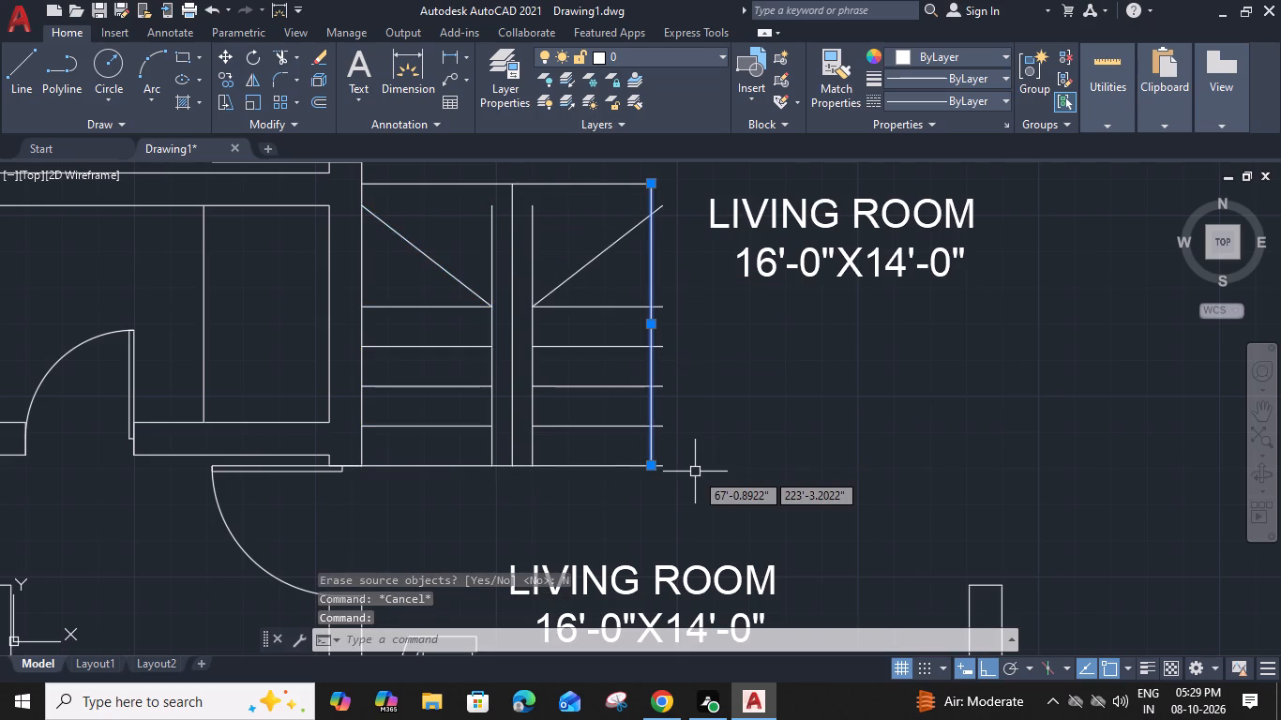
pyautogui.click(649, 465)
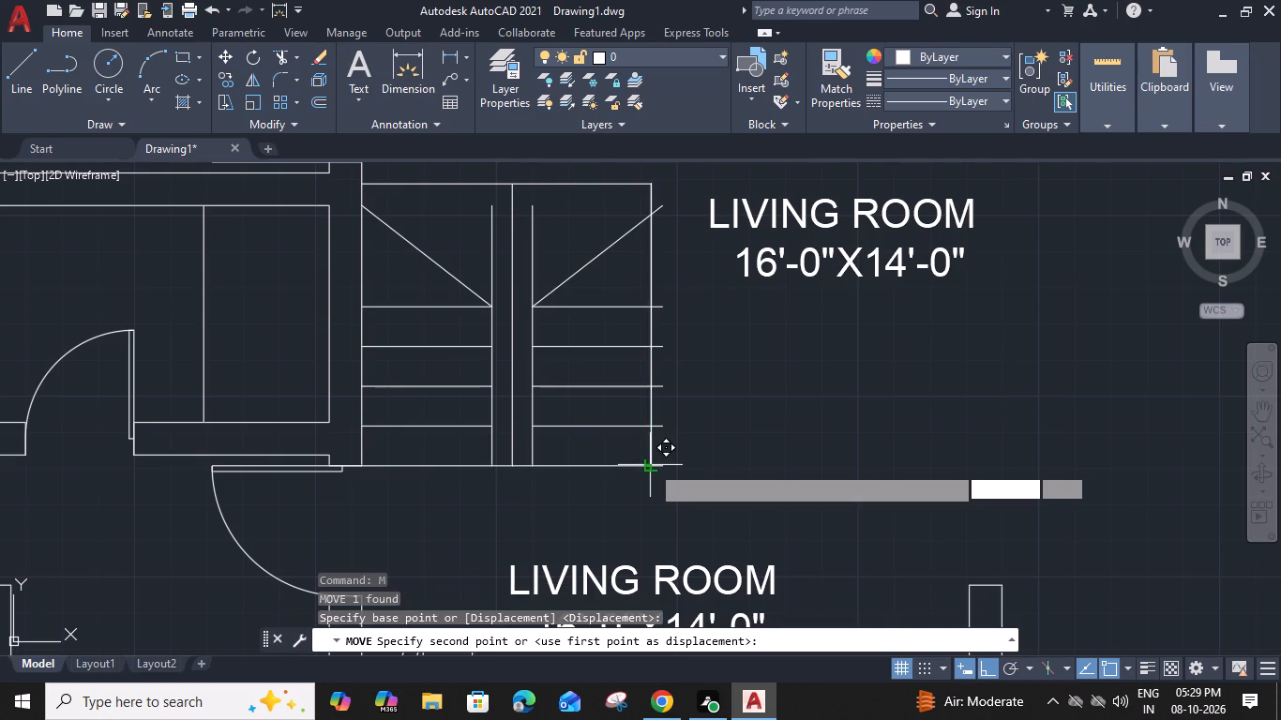
pyautogui.click(660, 465)
pyautogui.press('Escape')
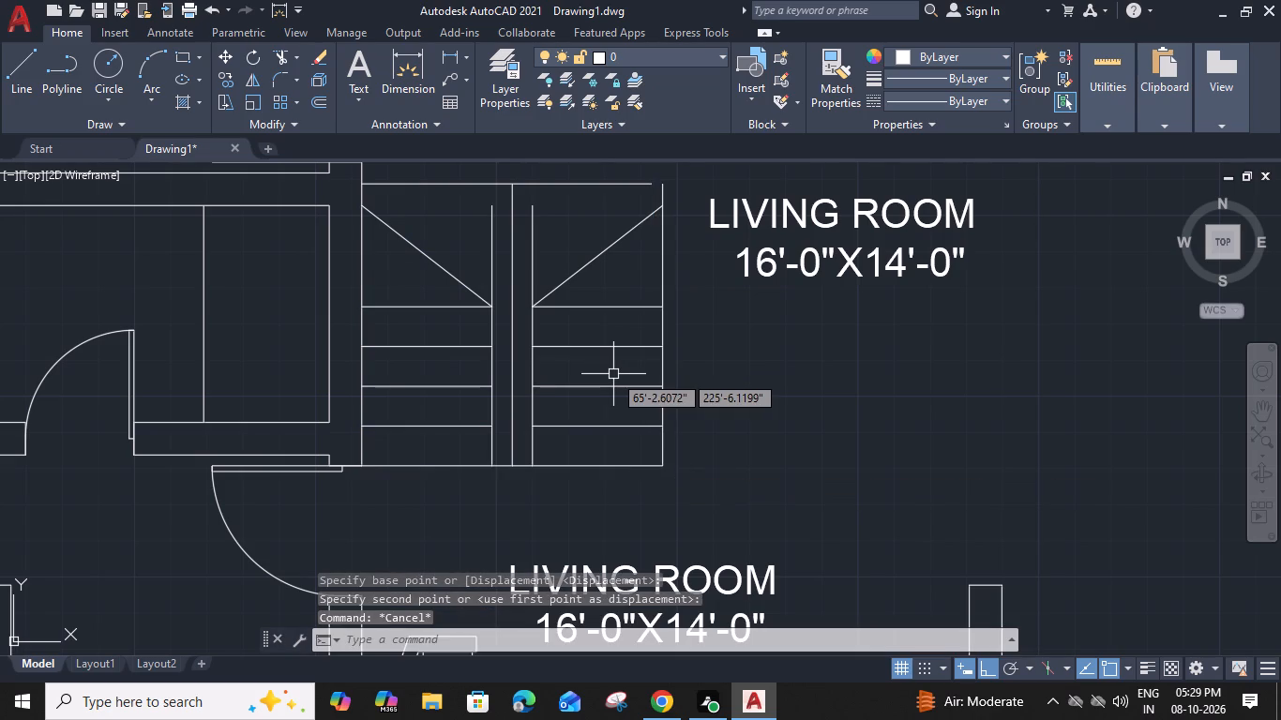
# Extend the staircase's north line to the moved east line.
pyautogui.press('e')
pyautogui.write('X')
pyautogui.press('space')
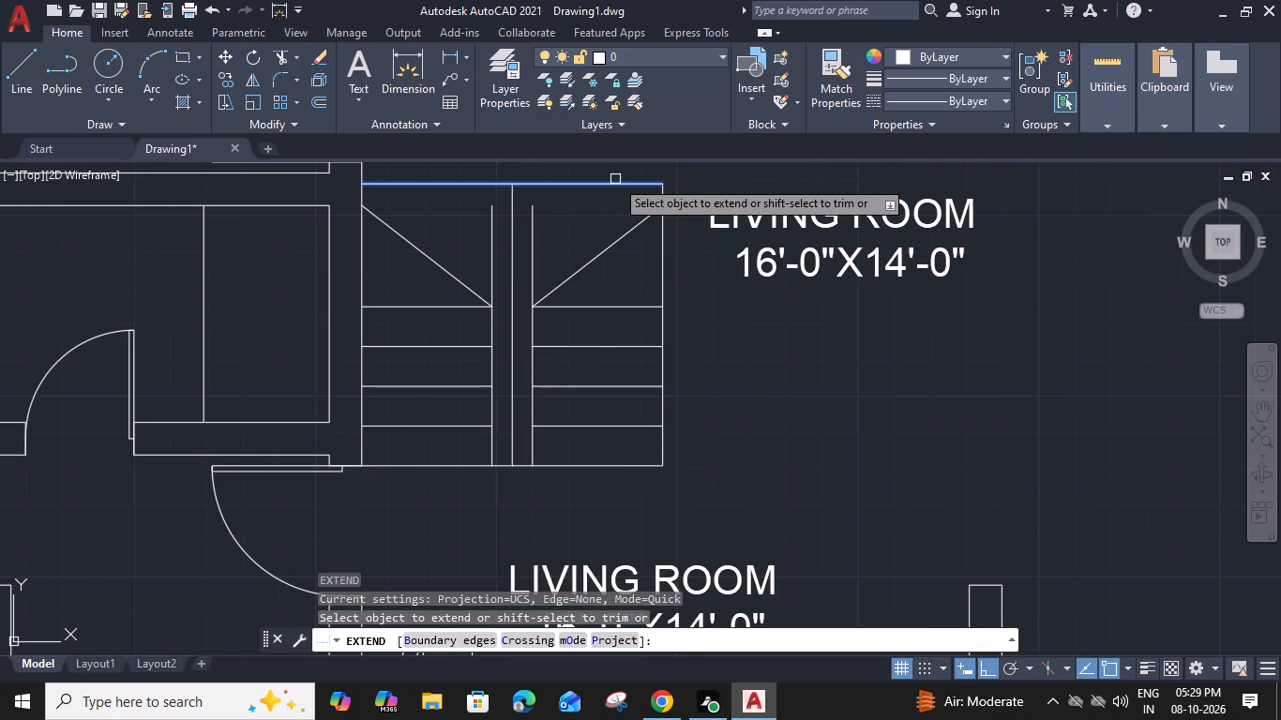
pyautogui.click(616, 184)
pyautogui.press('Escape')
# Erase the vertical mirror axis line between the two flights.
pyautogui.click(510, 220)
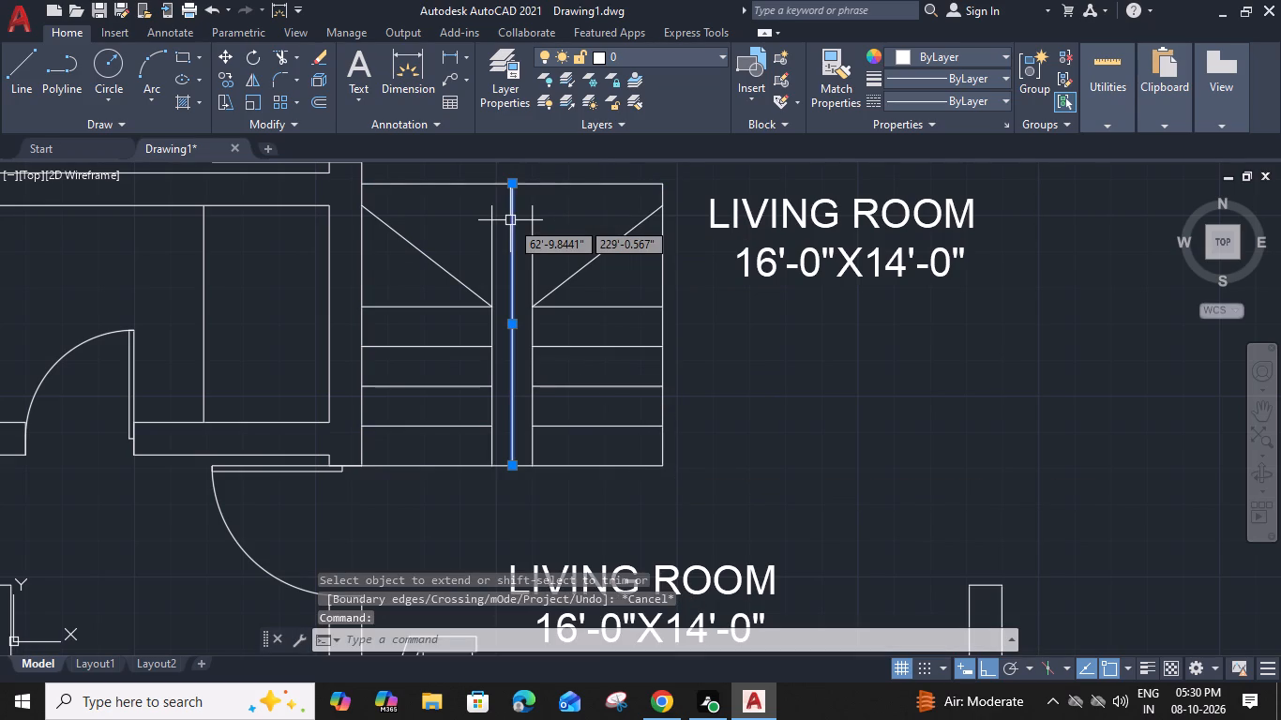
pyautogui.press('Delete')
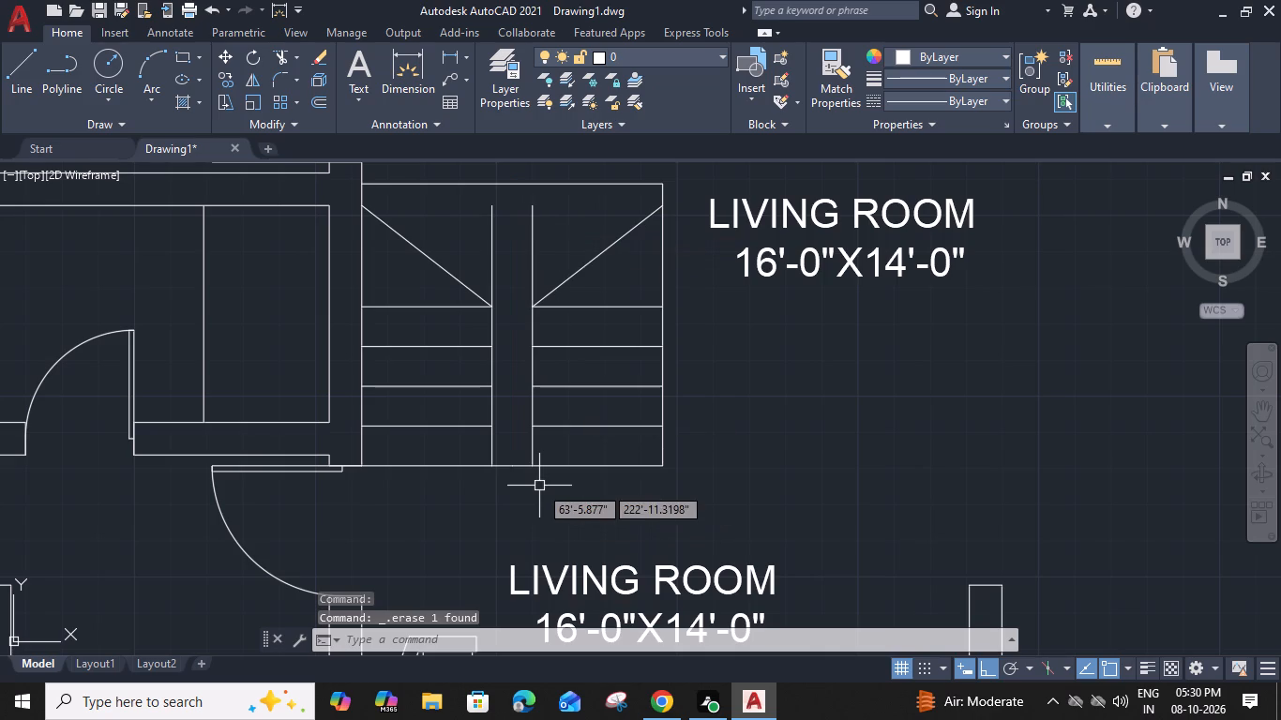
# Trim away the bottom line's pieces in the gap between the two flights.
pyautogui.write('TR')
pyautogui.press('space')
pyautogui.click(519, 467)
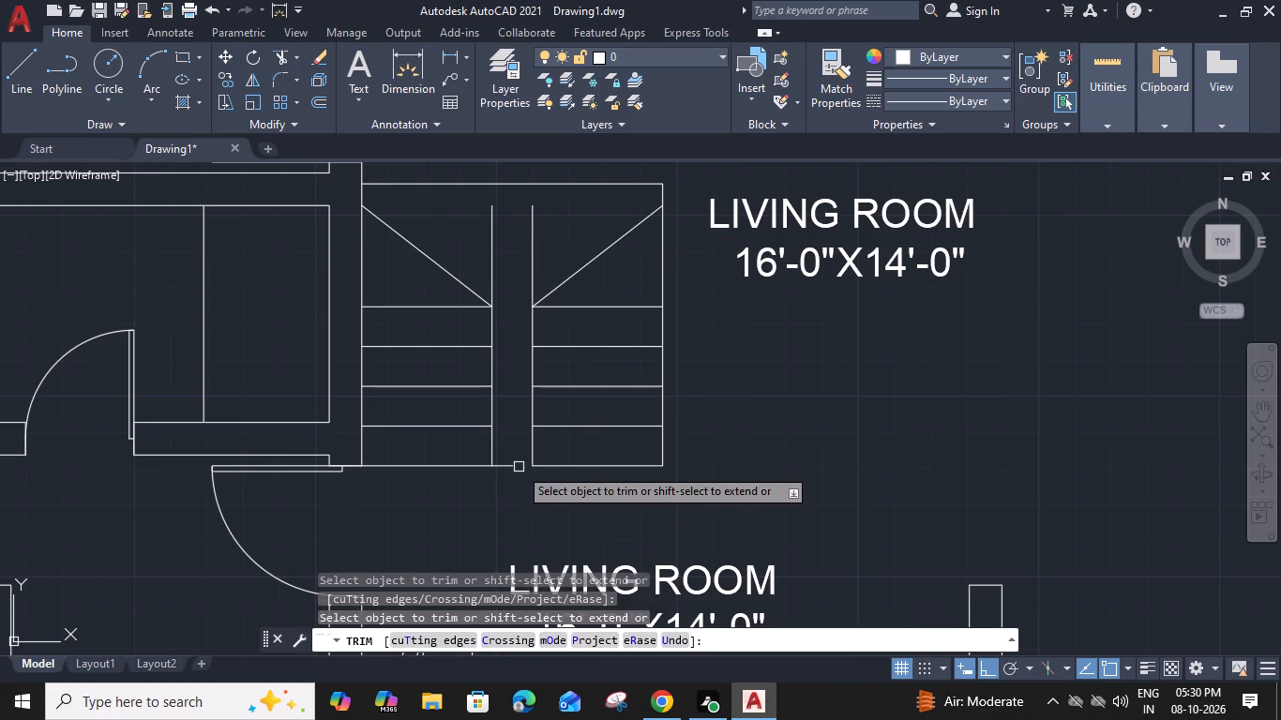
pyautogui.click(511, 467)
pyautogui.press('Escape')
# Draw a horizontal line across the gap between the inner ends of the two flights' topmost treads.
pyautogui.moveTo(510, 292); pyautogui.dragTo(510, 331, button='middle')
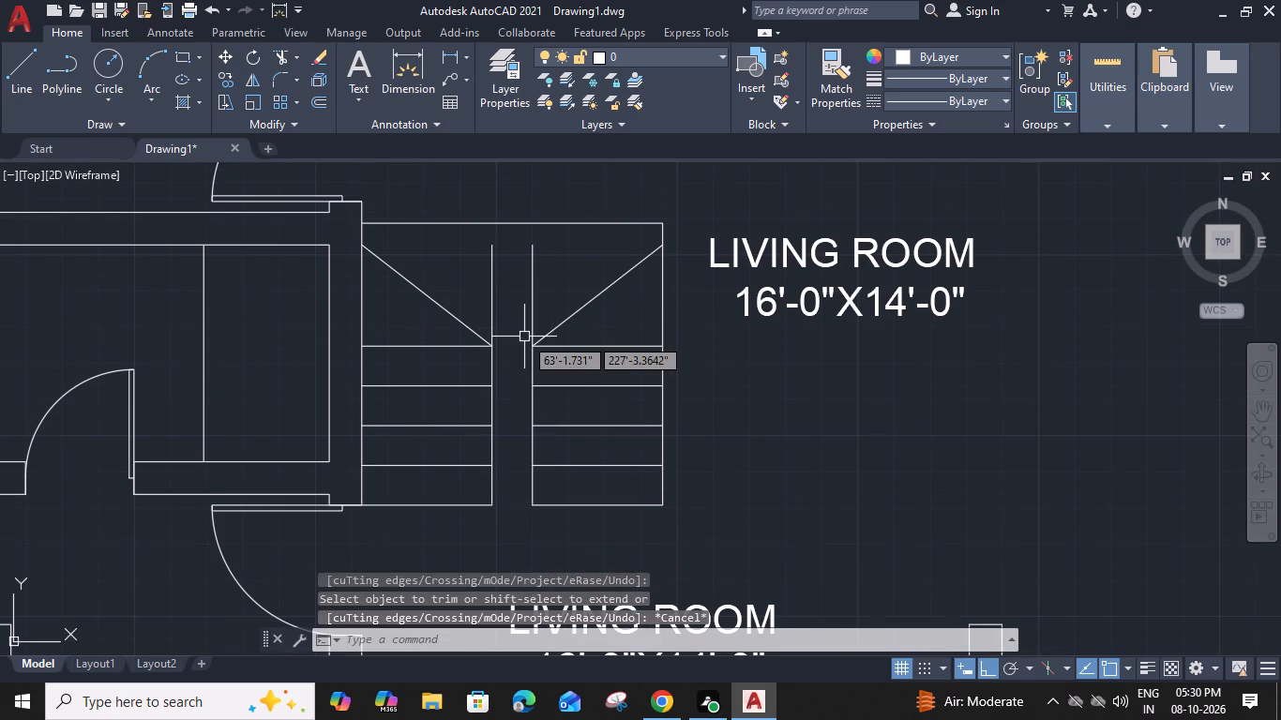
pyautogui.write('L')
pyautogui.press('space')
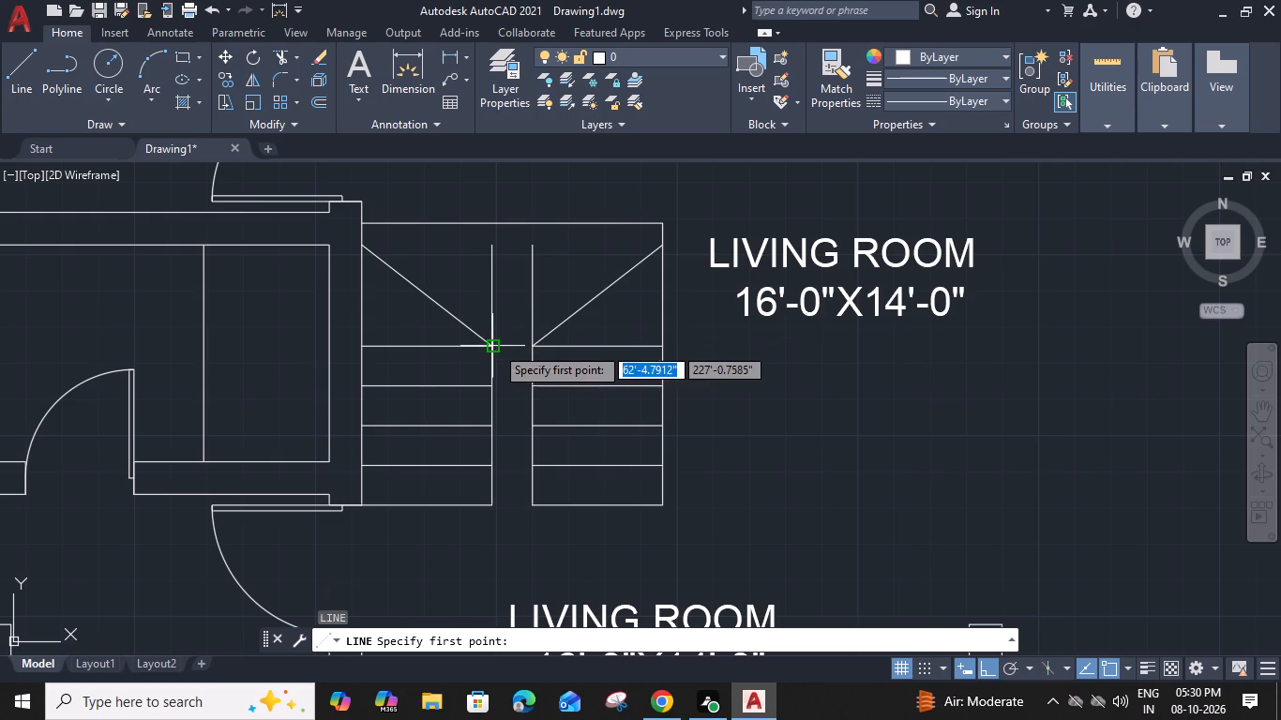
pyautogui.click(495, 346)
pyautogui.click(534, 348)
pyautogui.press('Escape')
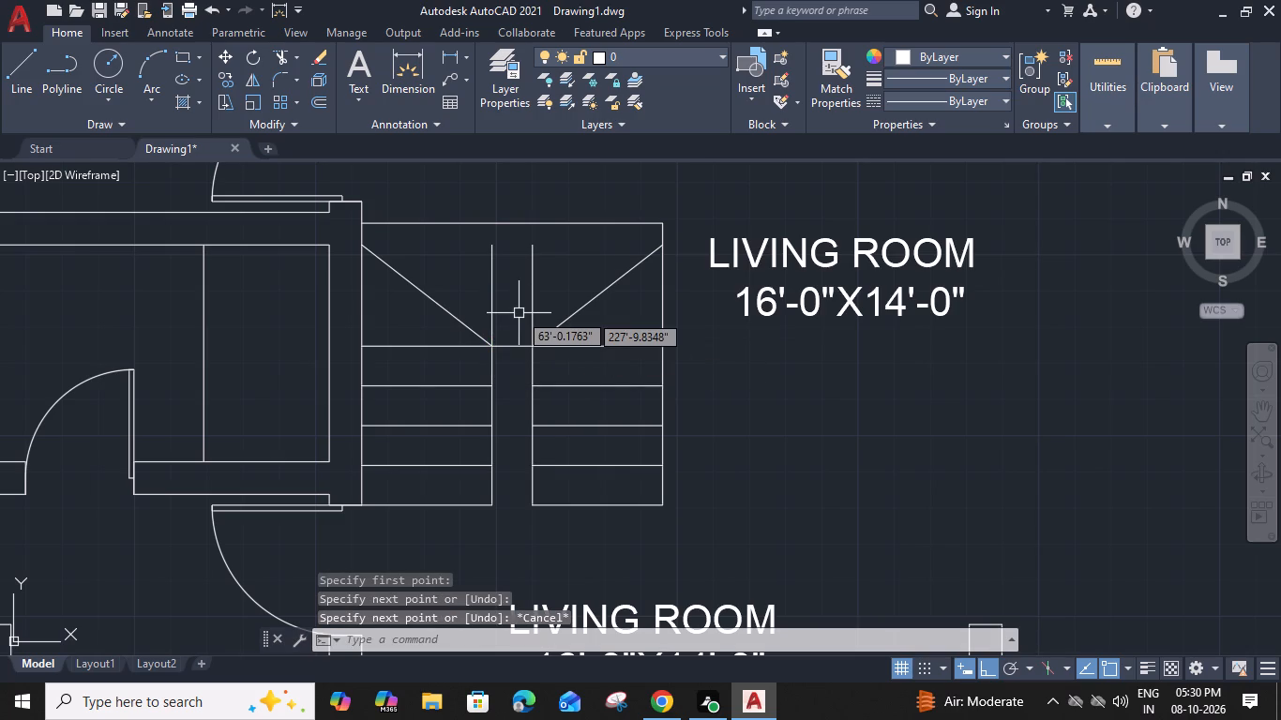
# Extend both flights' central vertical lines up to the staircase's north line.
pyautogui.write('ES')
pyautogui.press('BackSpace')
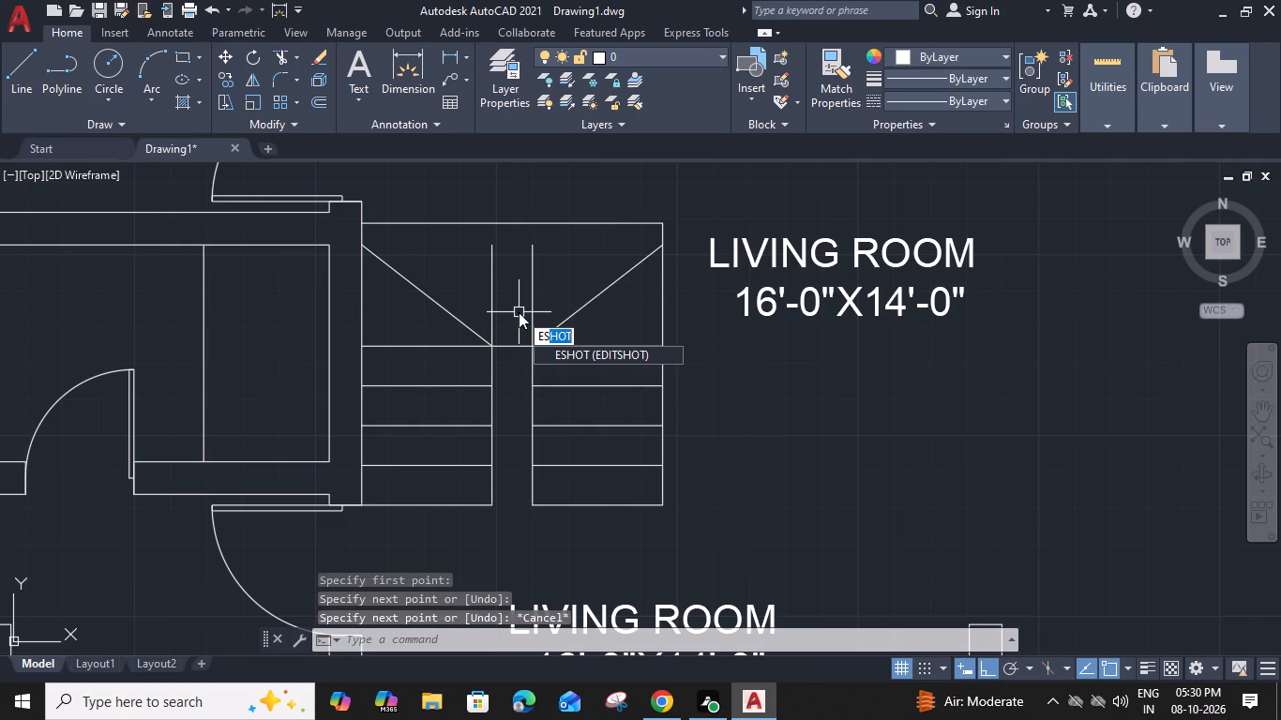
pyautogui.press('BackSpace')
pyautogui.press('x')
pyautogui.press('space')
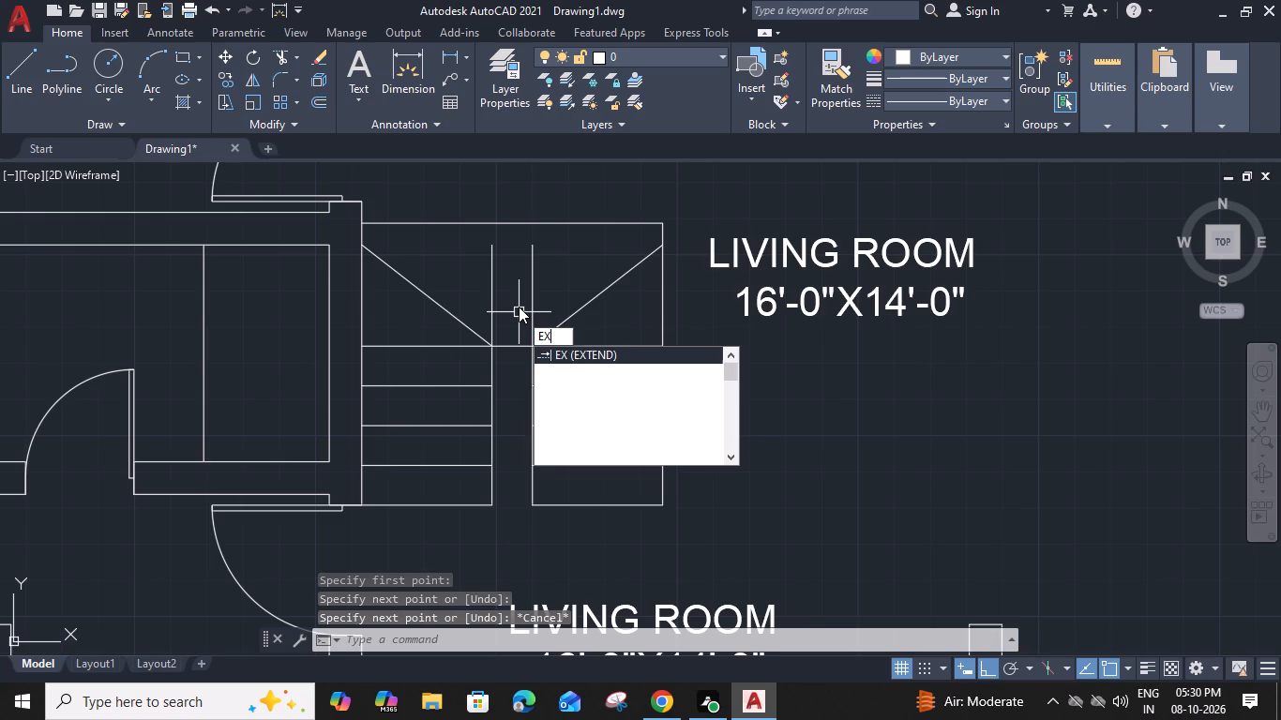
pyautogui.click(484, 281)
pyautogui.click(553, 280)
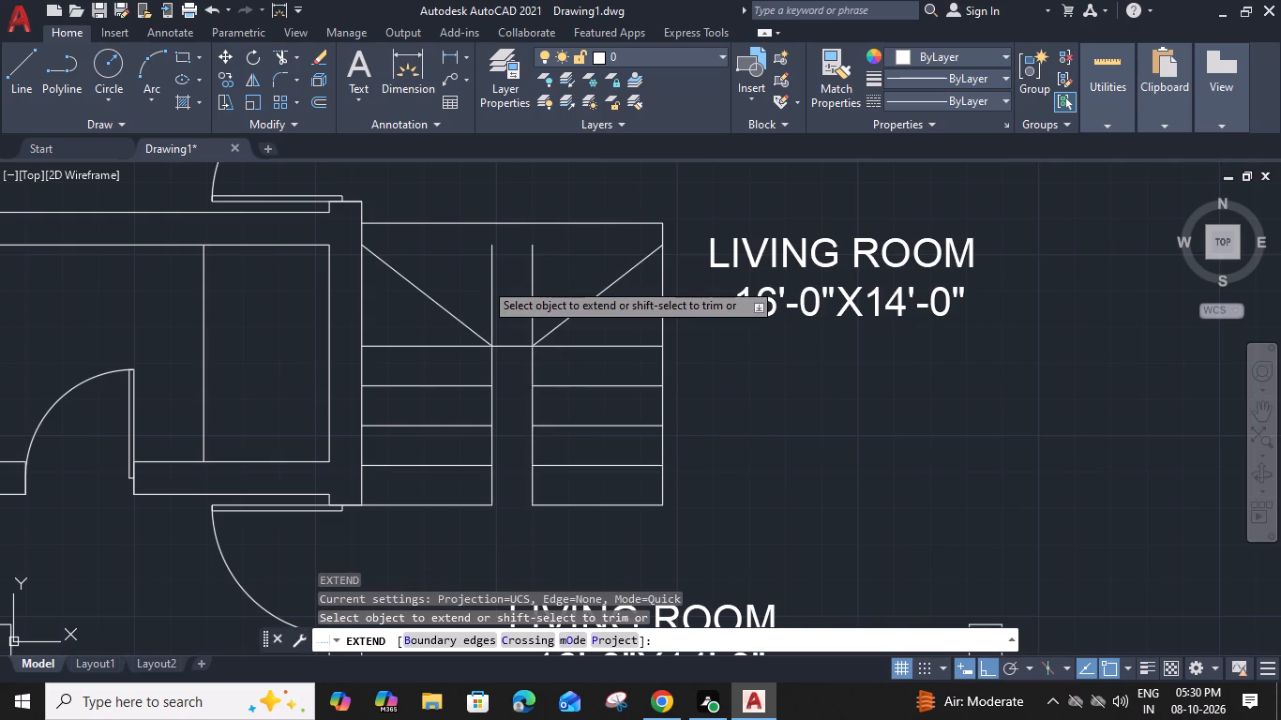
pyautogui.press('Escape')
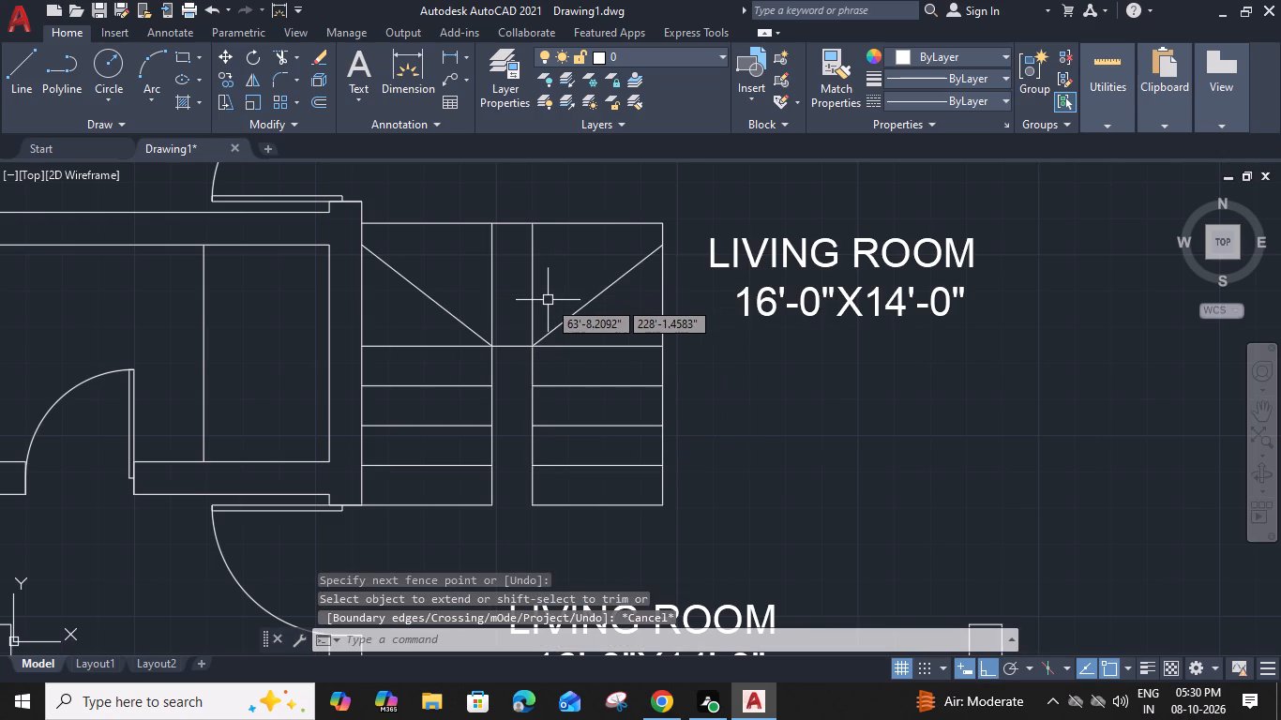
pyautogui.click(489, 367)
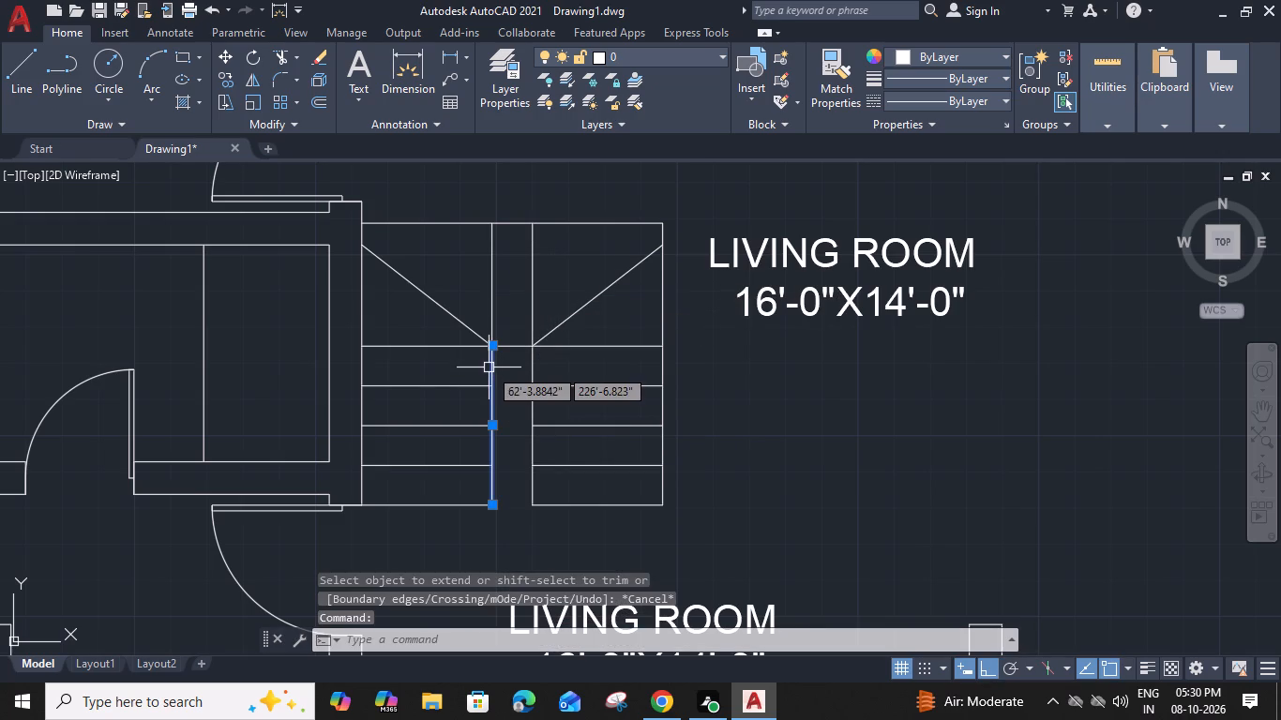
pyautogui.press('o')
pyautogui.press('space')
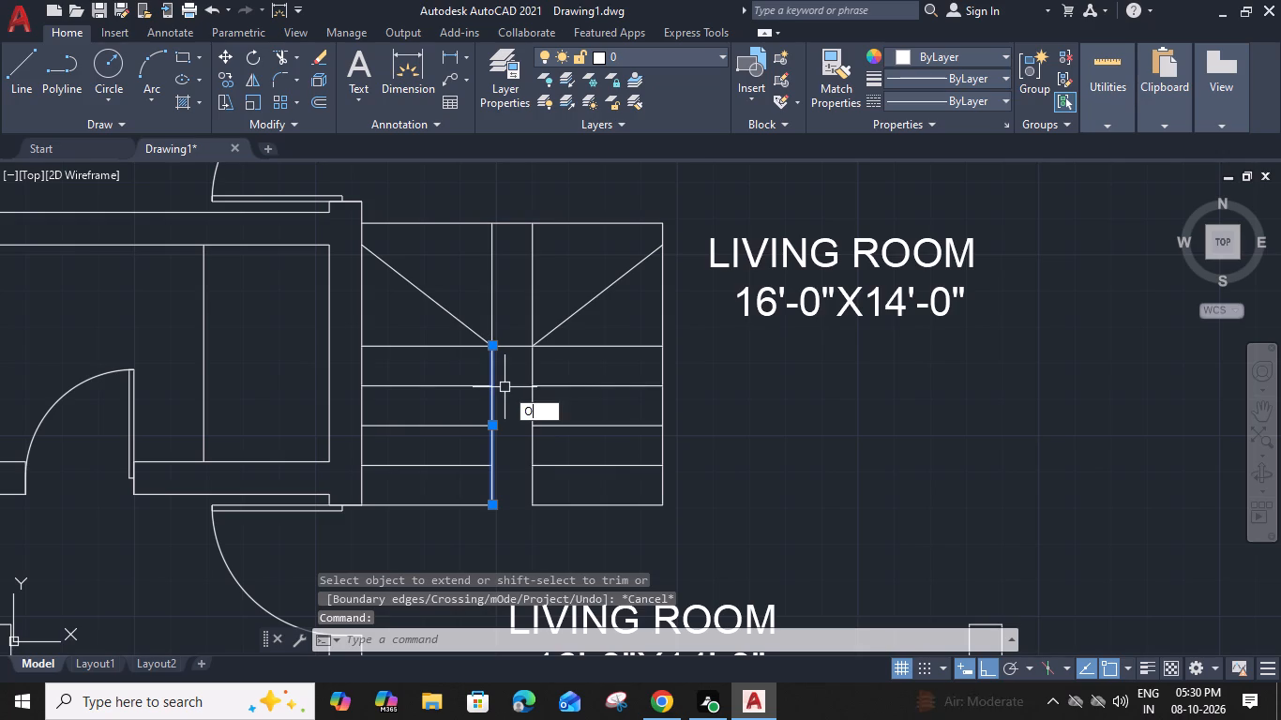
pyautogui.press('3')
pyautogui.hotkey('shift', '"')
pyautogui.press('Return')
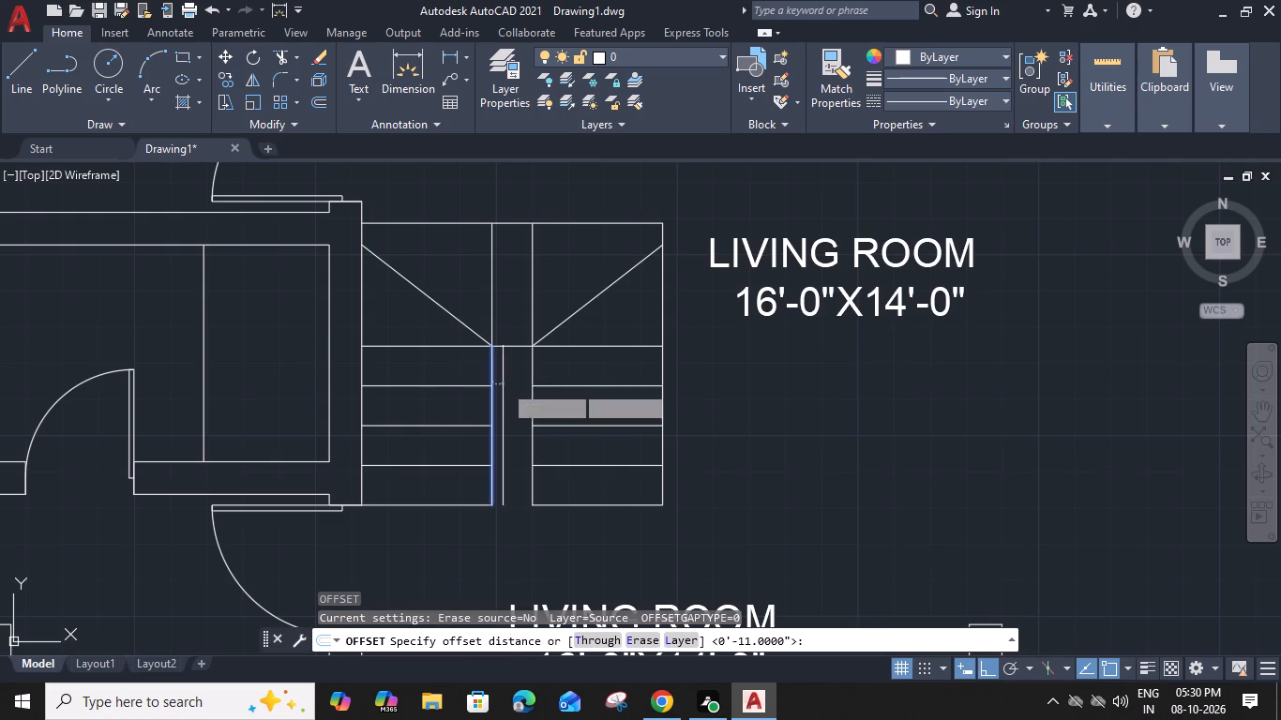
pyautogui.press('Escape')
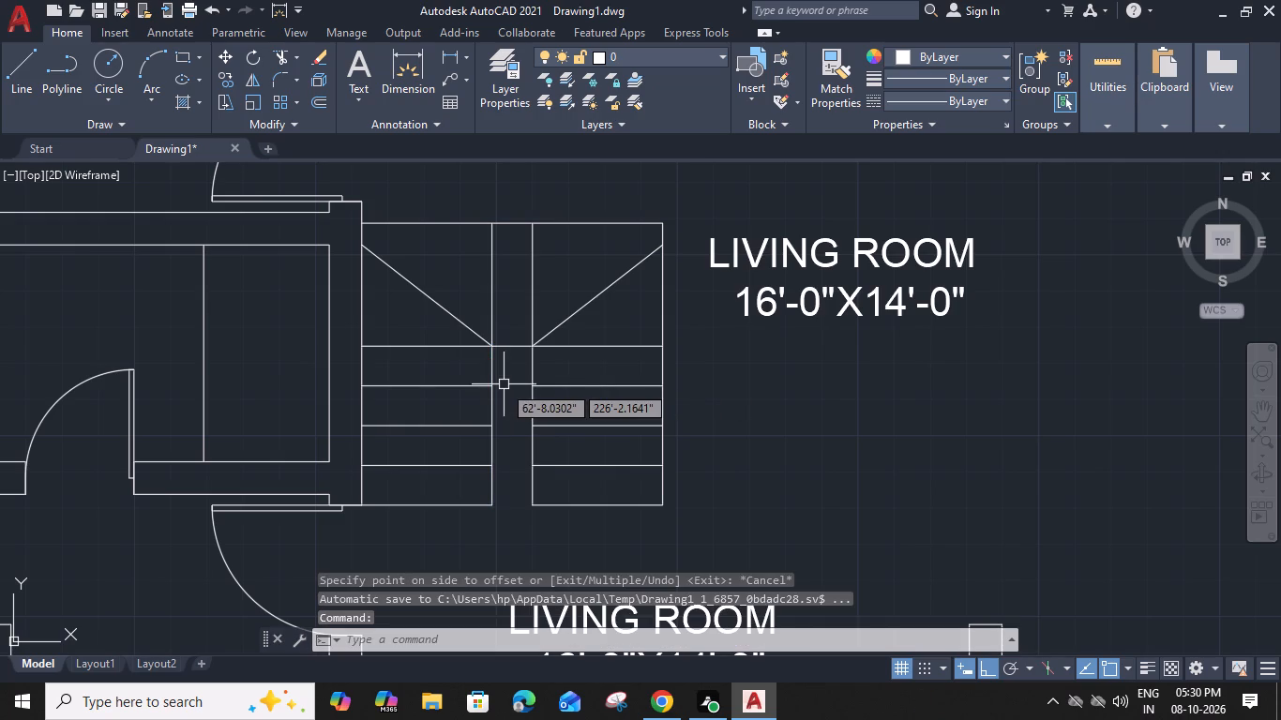
# Offset both flights' inner side lines and the horizontal line joining them 2" into the gap to form the handrail.
pyautogui.click(493, 361)
pyautogui.write('O 2')
pyautogui.hotkey('shift', '"')
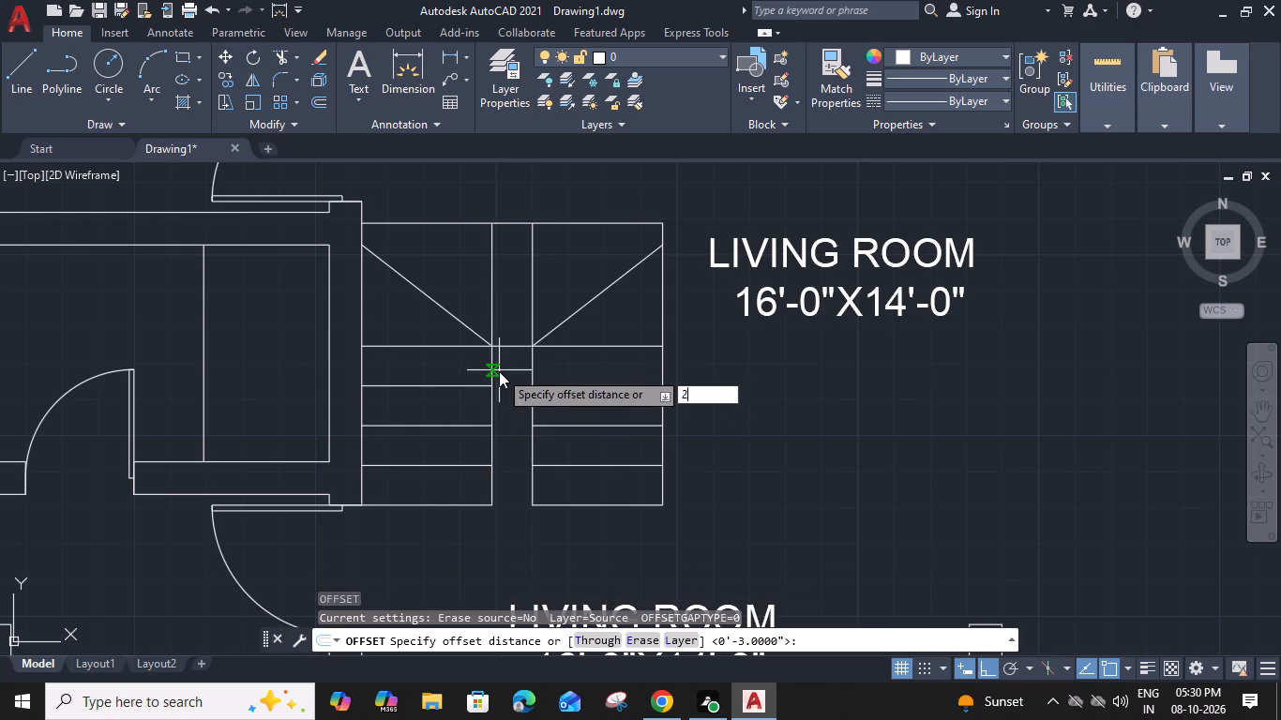
pyautogui.press('Return')
pyautogui.click(505, 370)
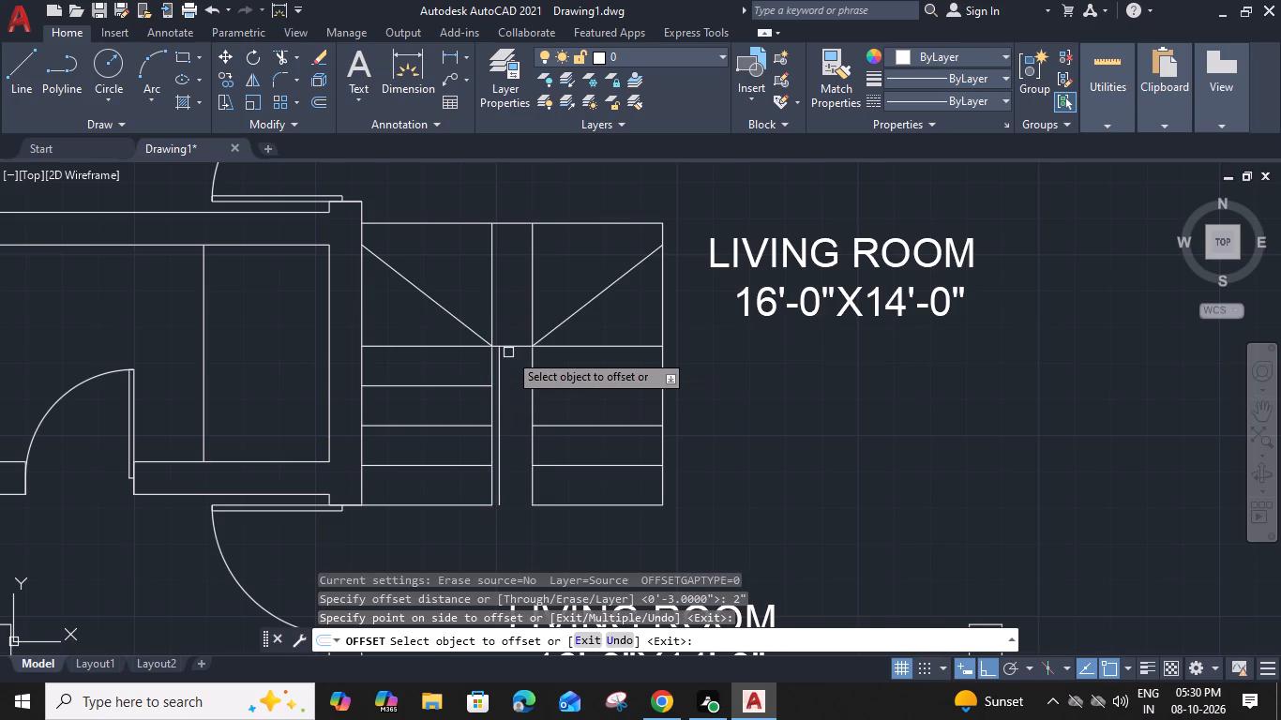
pyautogui.click(514, 350)
pyautogui.click(513, 373)
pyautogui.click(534, 398)
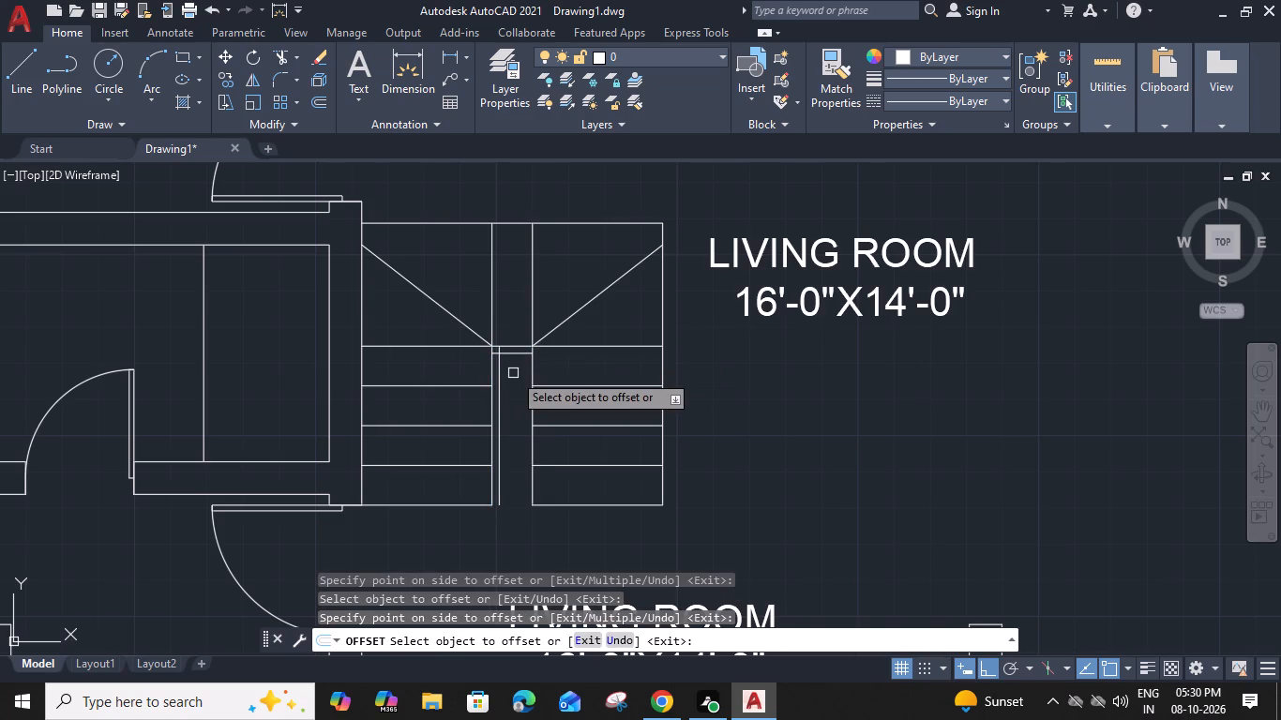
pyautogui.click(511, 401)
pyautogui.press('Escape')
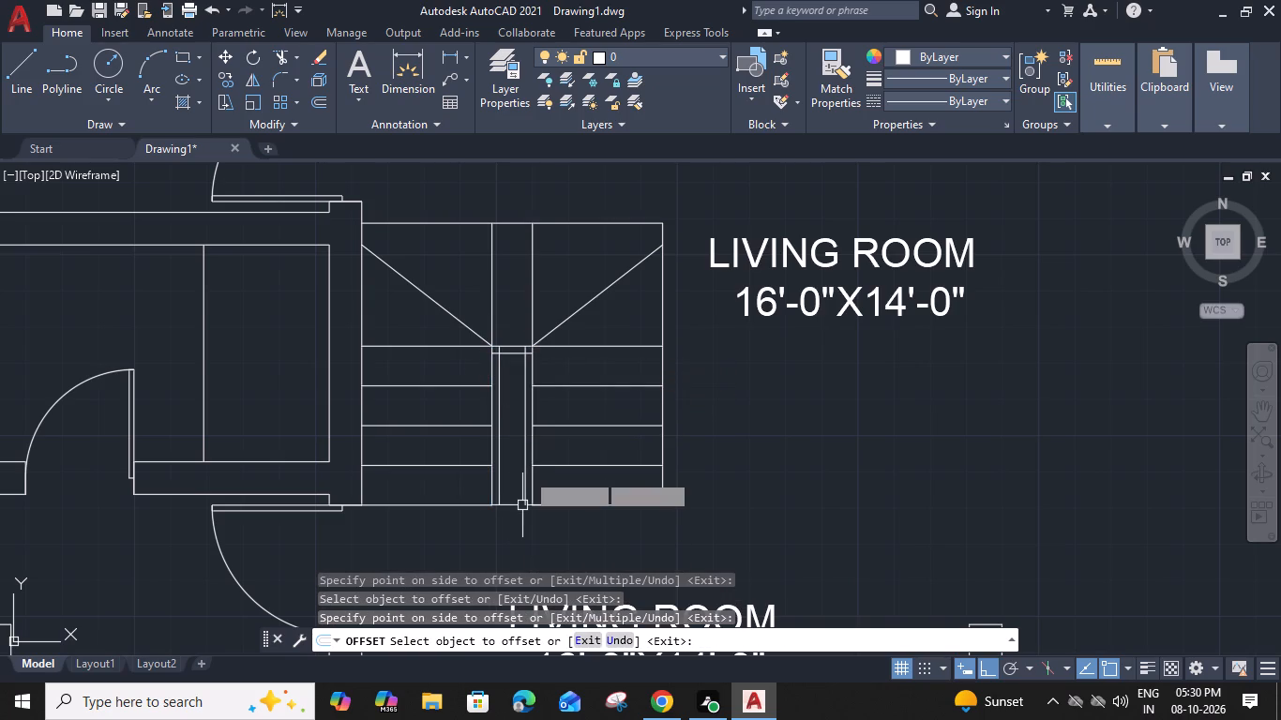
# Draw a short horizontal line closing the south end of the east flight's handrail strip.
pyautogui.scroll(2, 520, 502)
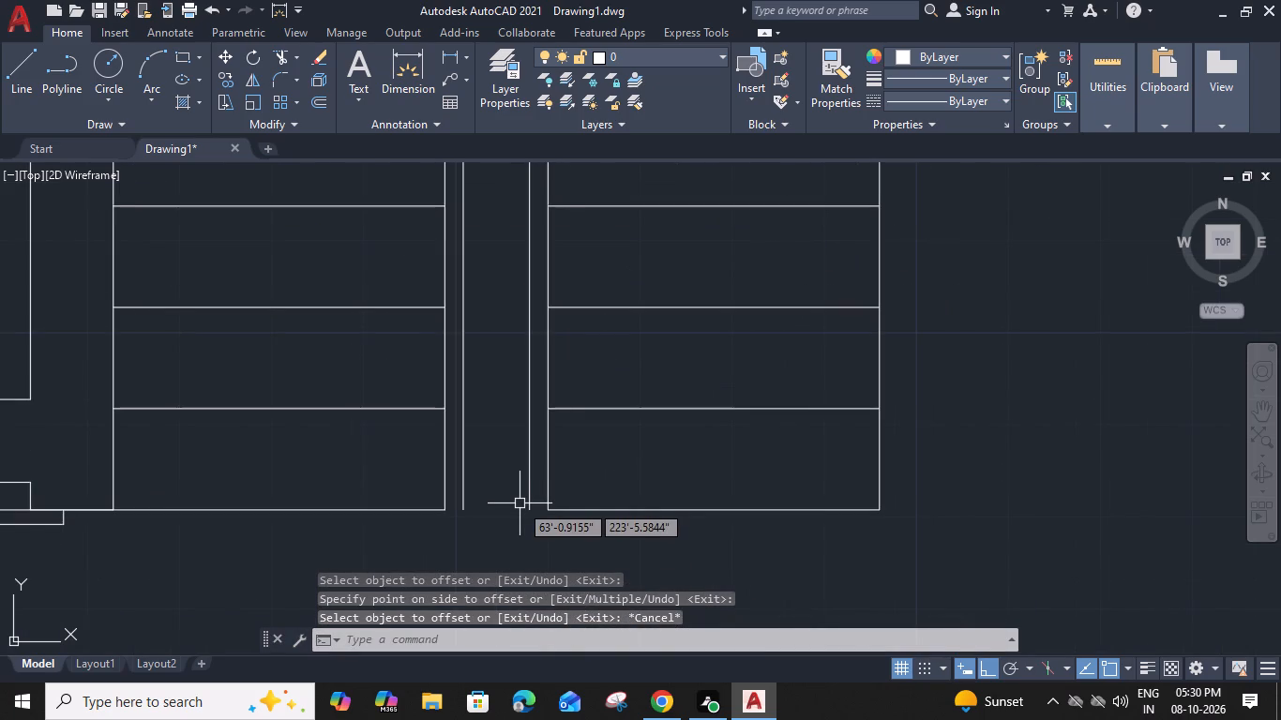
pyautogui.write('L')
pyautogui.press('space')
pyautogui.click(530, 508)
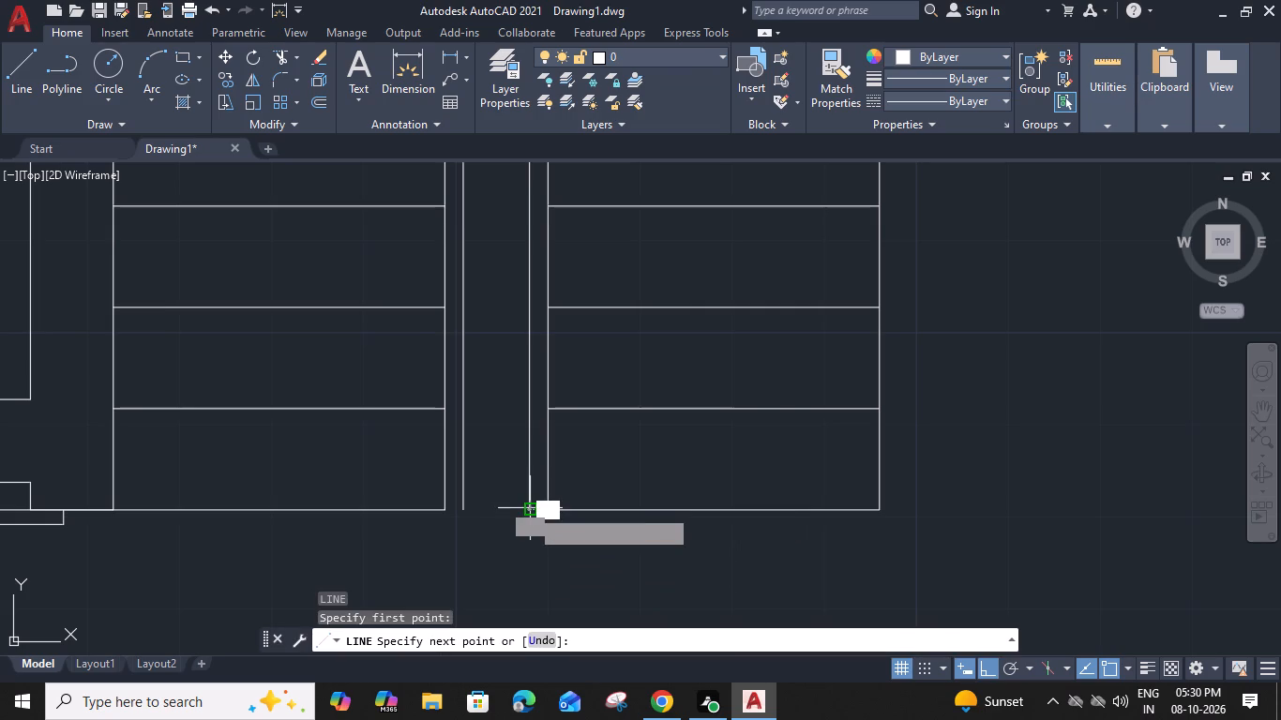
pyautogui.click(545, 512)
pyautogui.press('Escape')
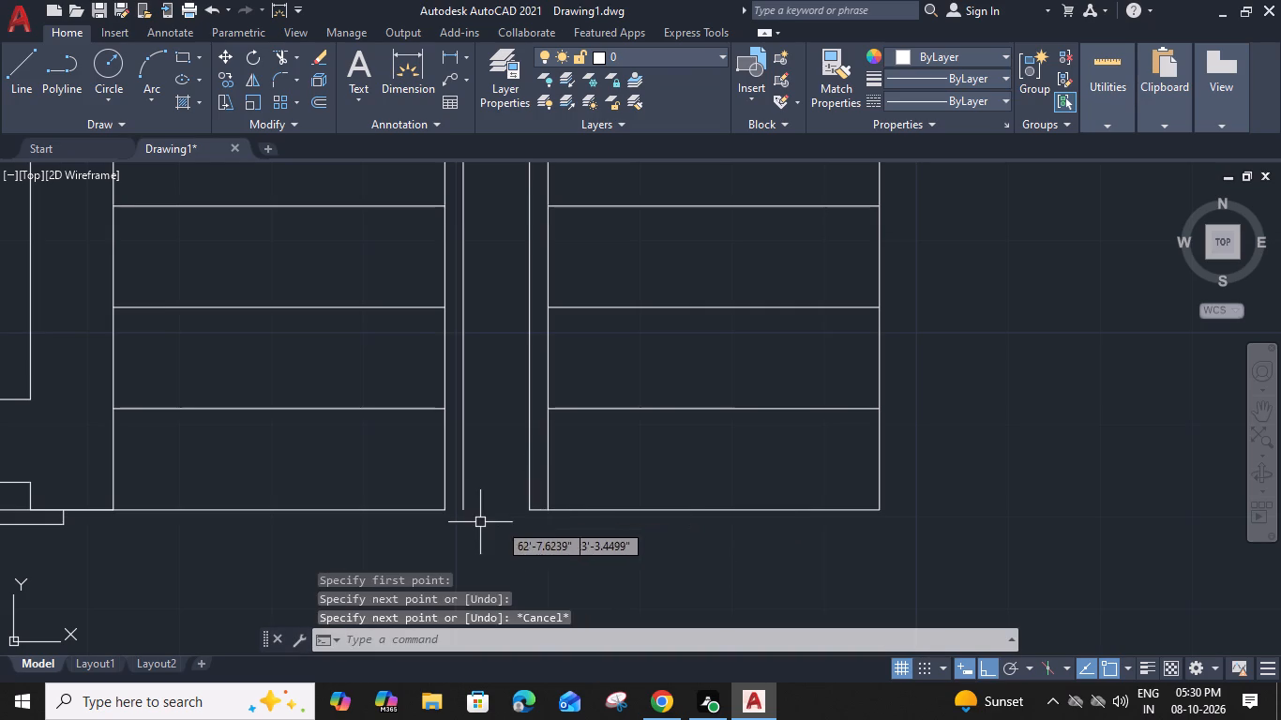
# Draw an arc across the south end of the west flight's handrail strip, spanning both of its lines.
pyautogui.scroll(3, 547, 514)
pyautogui.moveTo(197, 539); pyautogui.dragTo(351, 527, button='middle')
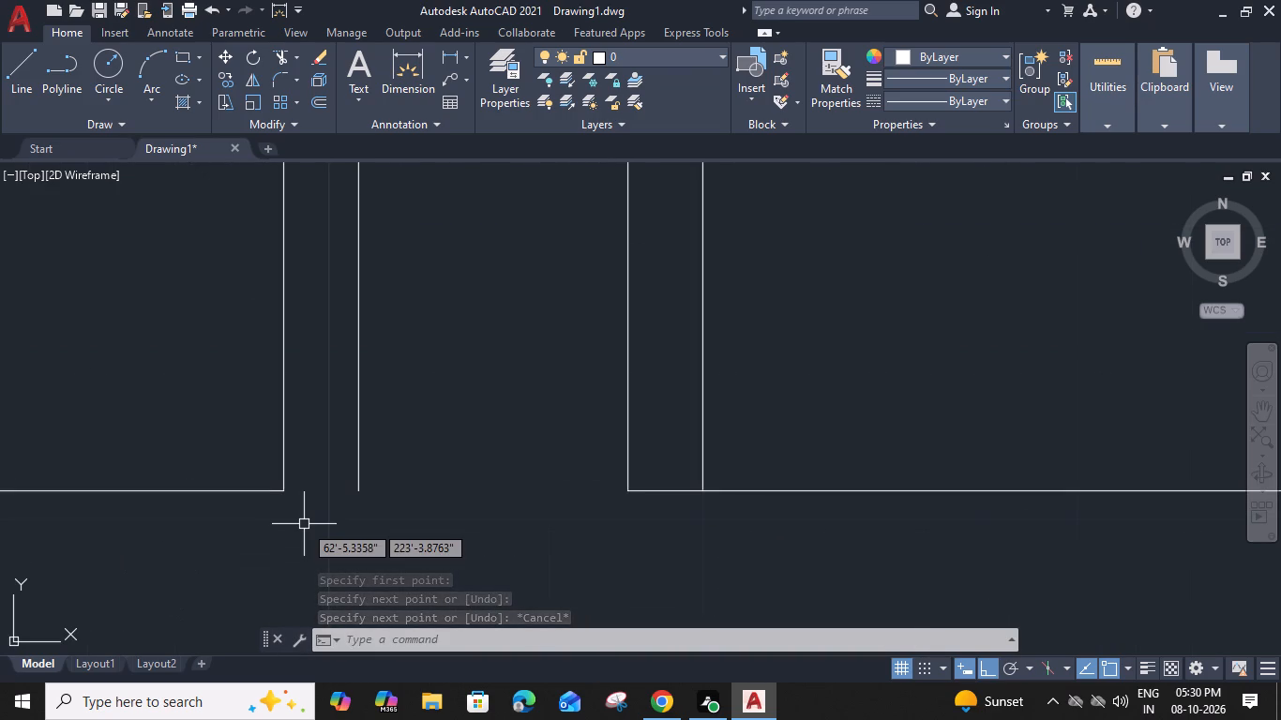
pyautogui.write('AR')
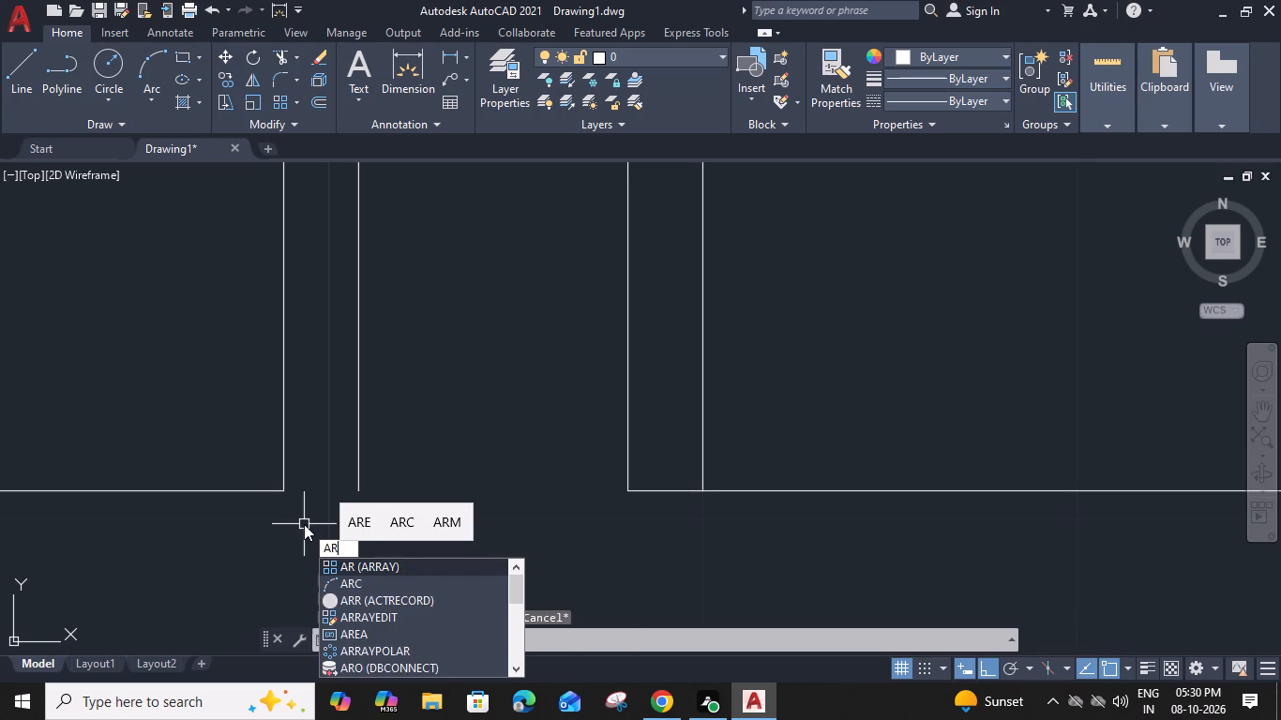
pyautogui.write('C')
pyautogui.press('space')
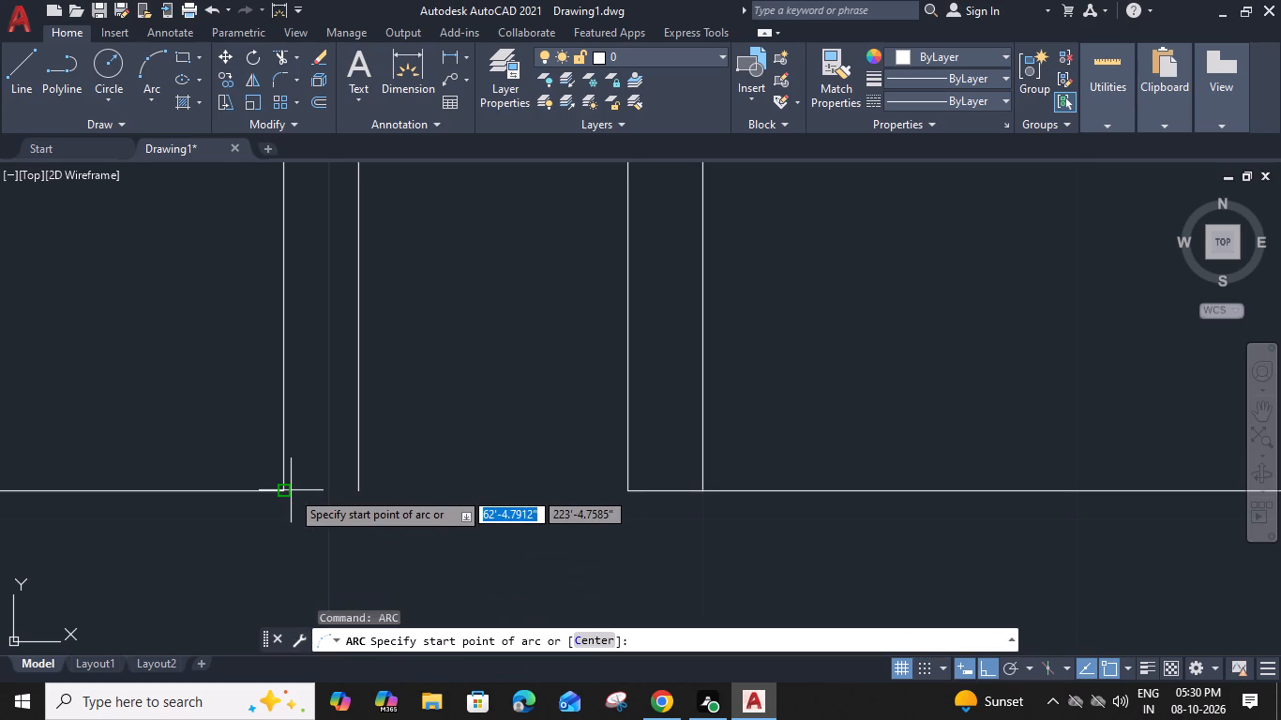
pyautogui.click(285, 488)
pyautogui.click(323, 487)
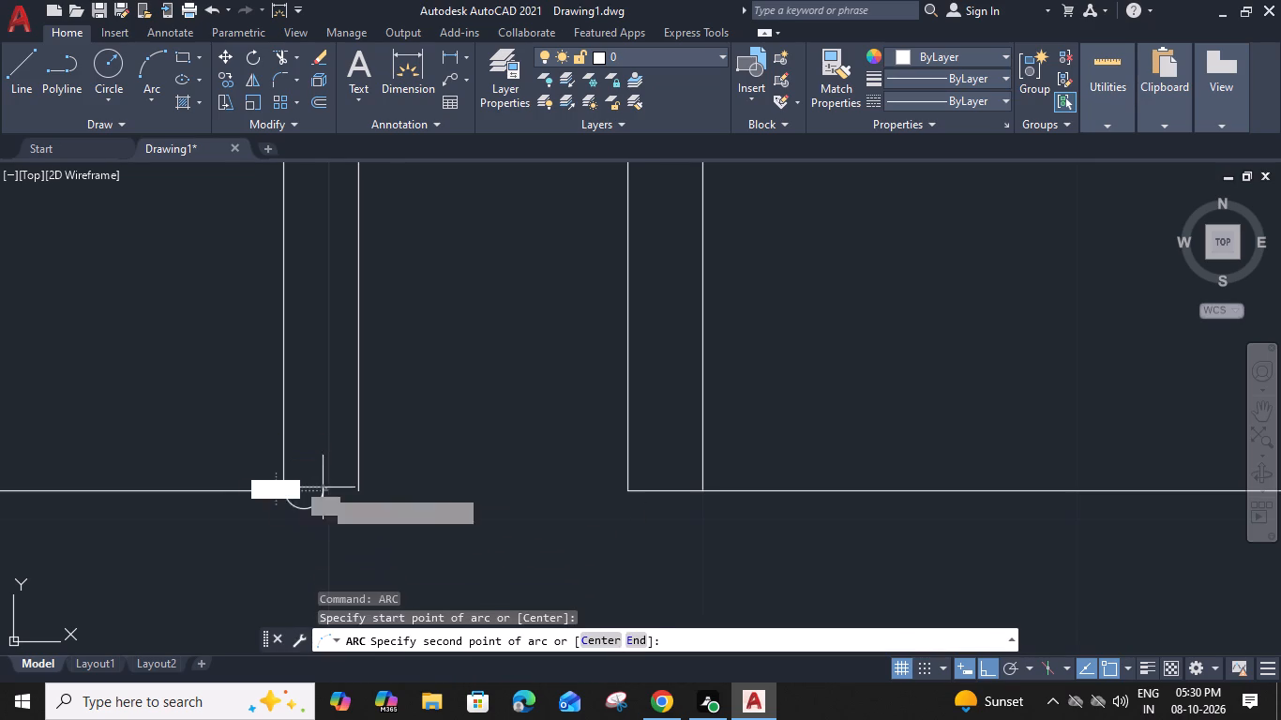
pyautogui.click(326, 480)
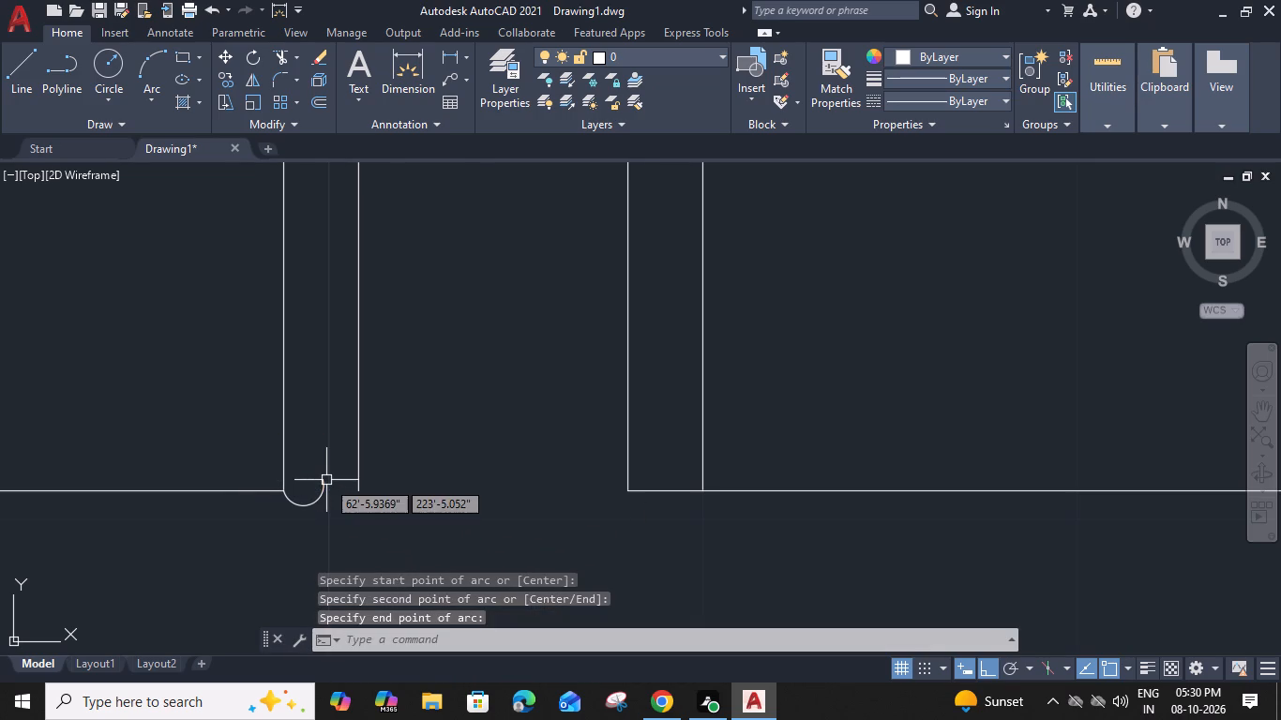
pyautogui.click(323, 494)
pyautogui.click(324, 482)
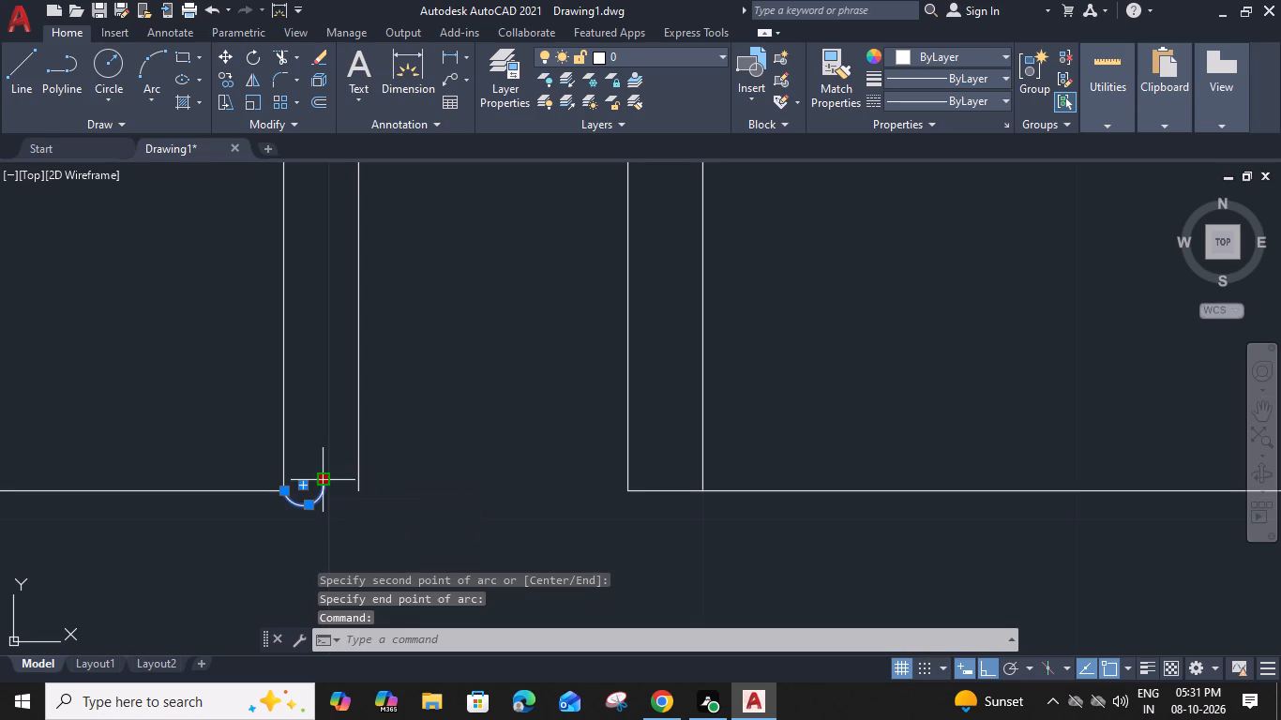
pyautogui.click(363, 489)
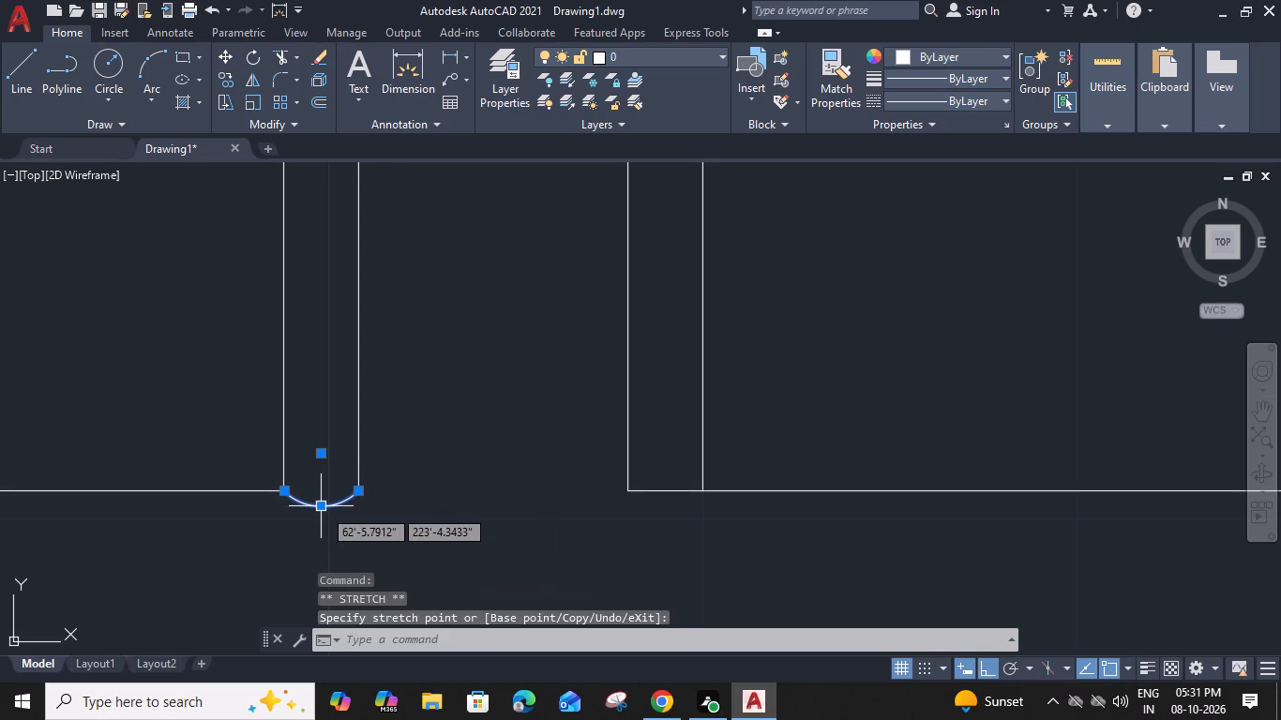
pyautogui.press('Escape')
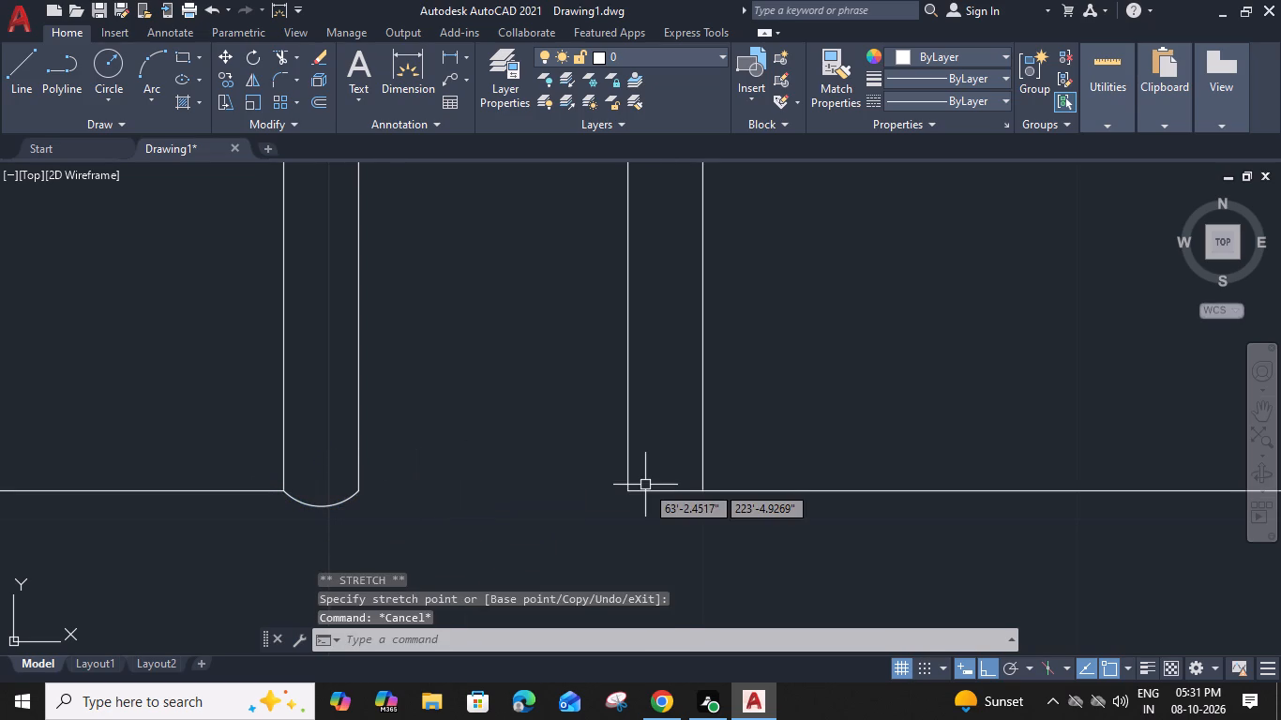
# Stretch the arc's midpoint outward to make a semicircular end cap of about 1" radius.
pyautogui.click(321, 508)
pyautogui.click(323, 508)
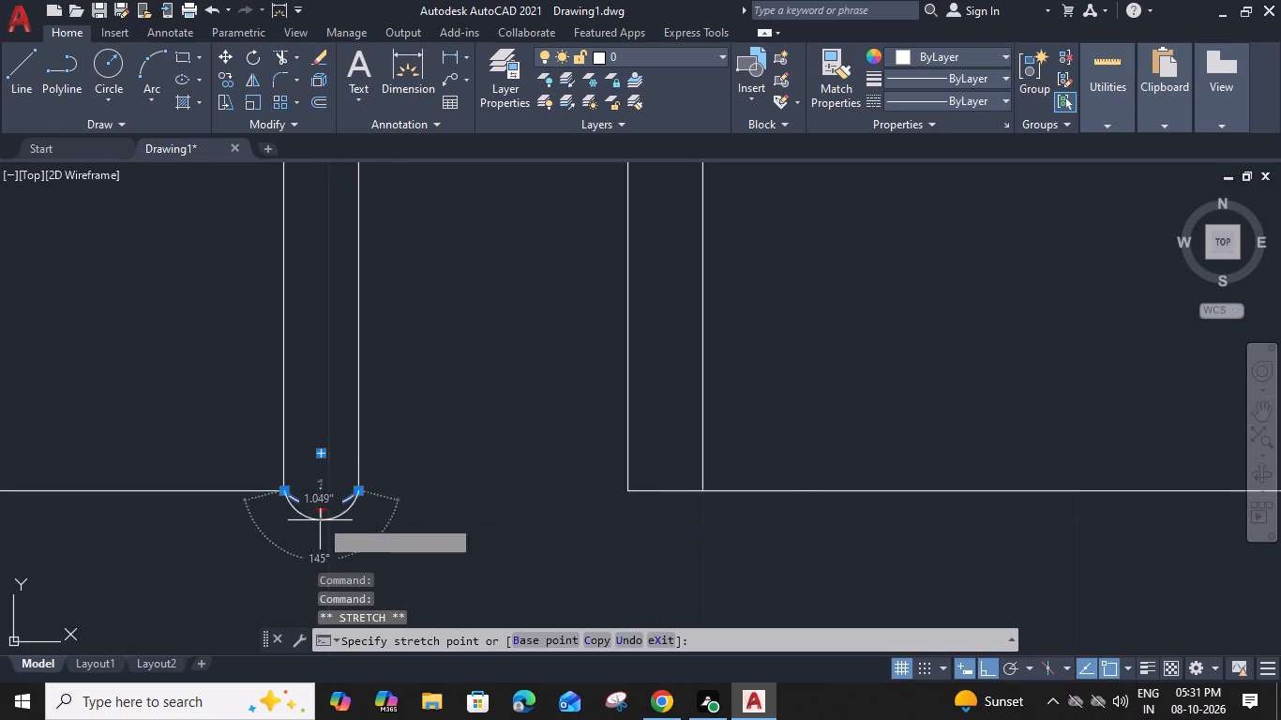
pyautogui.click(318, 528)
pyautogui.press('Escape')
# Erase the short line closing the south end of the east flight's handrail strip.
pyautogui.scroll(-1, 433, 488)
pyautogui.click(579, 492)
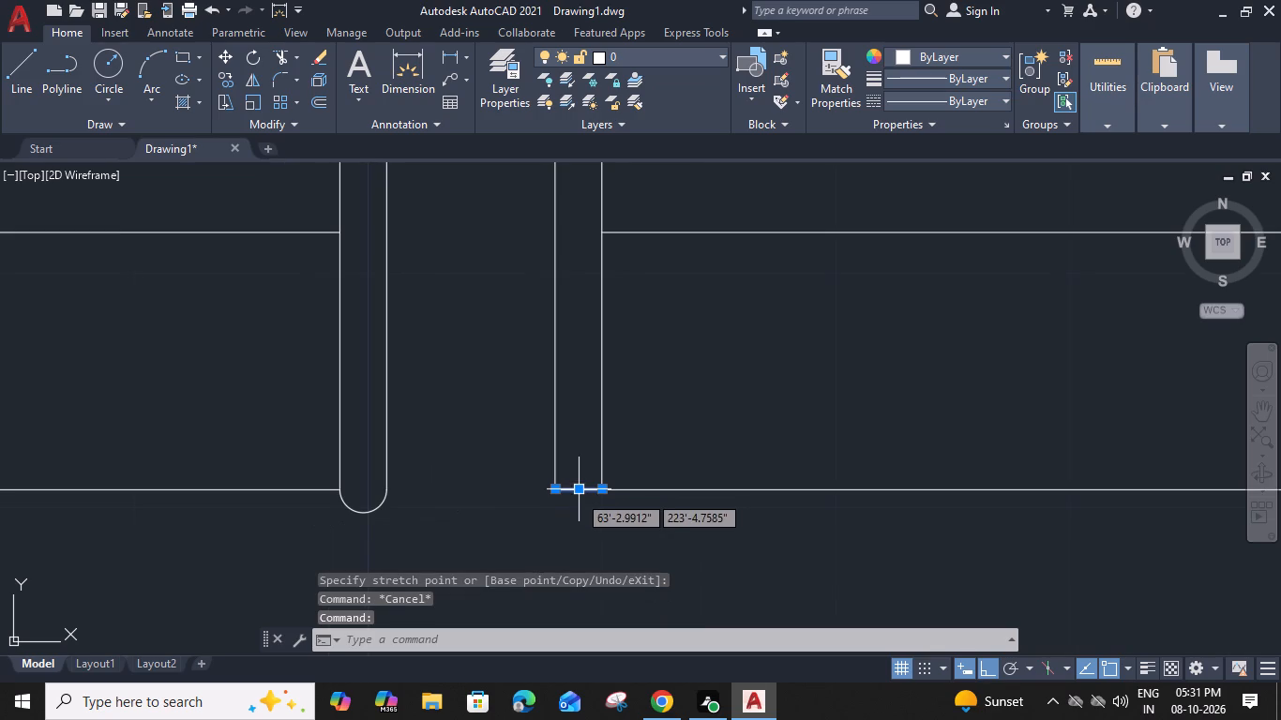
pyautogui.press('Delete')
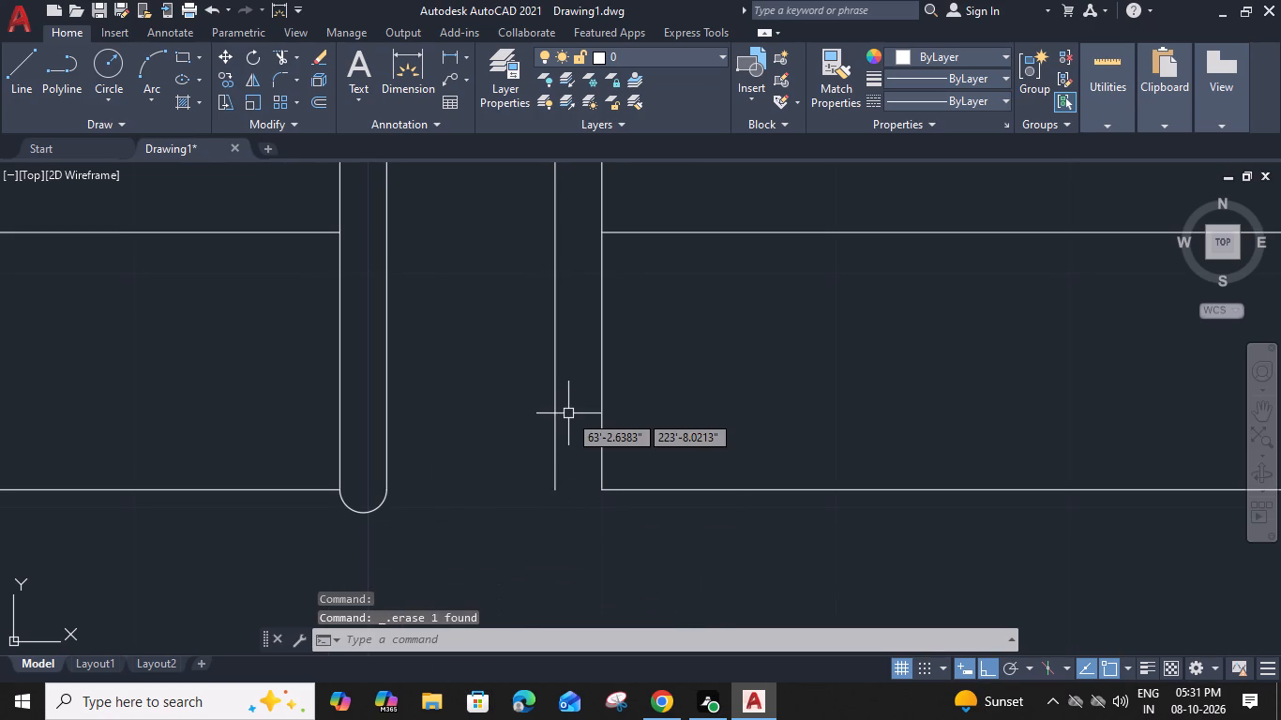
# Copy the semicircular end cap onto the south end of the east flight's handrail strip.
pyautogui.click(358, 513)
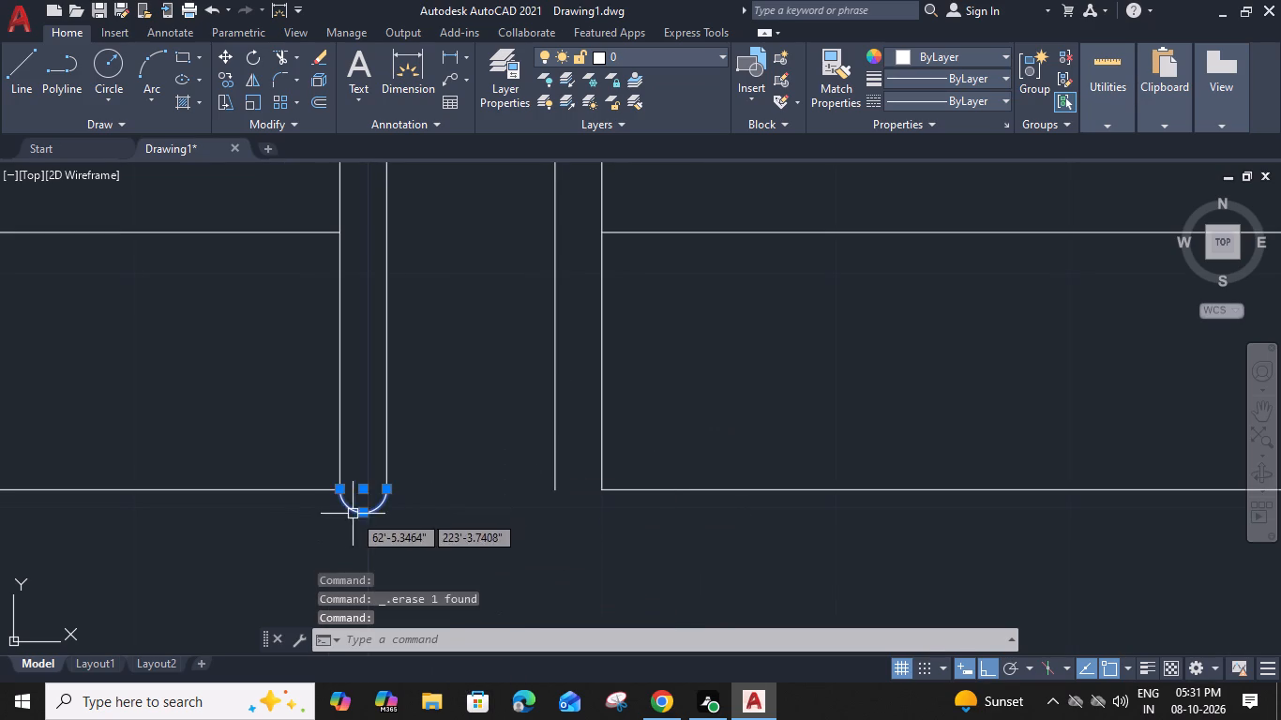
pyautogui.press('c')
pyautogui.write('O')
pyautogui.press('space')
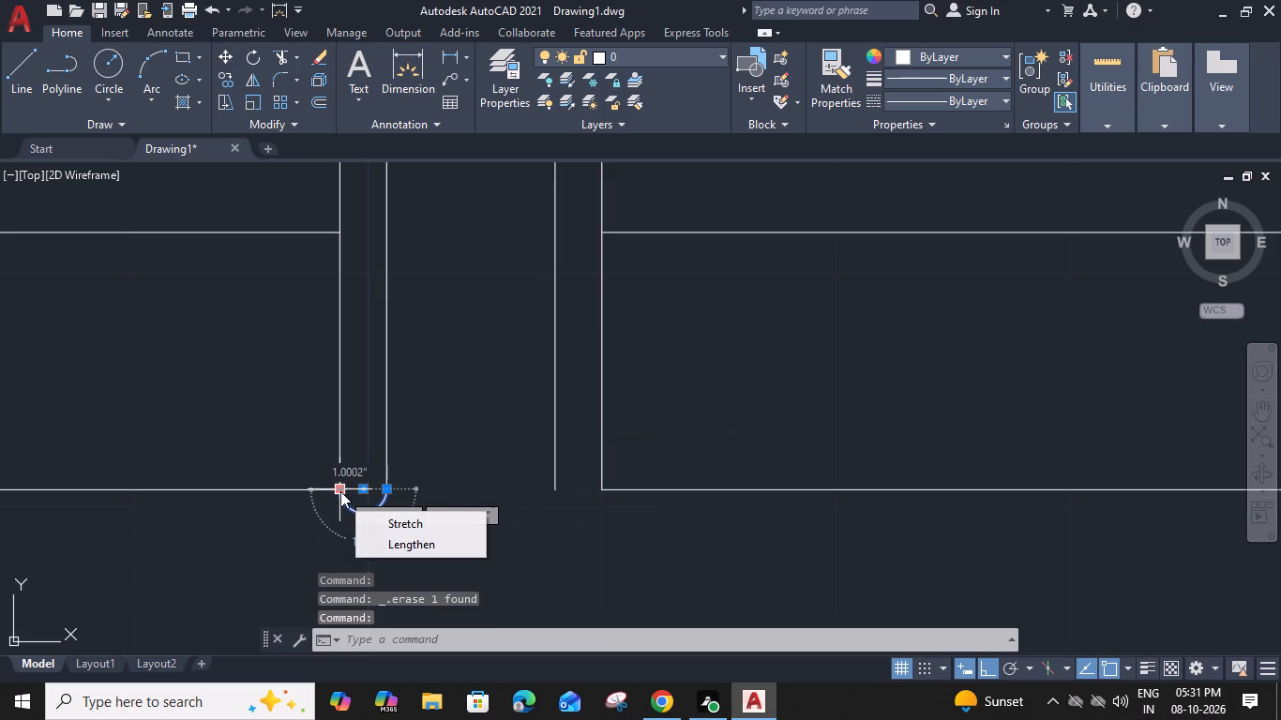
pyautogui.press('c')
pyautogui.write('O')
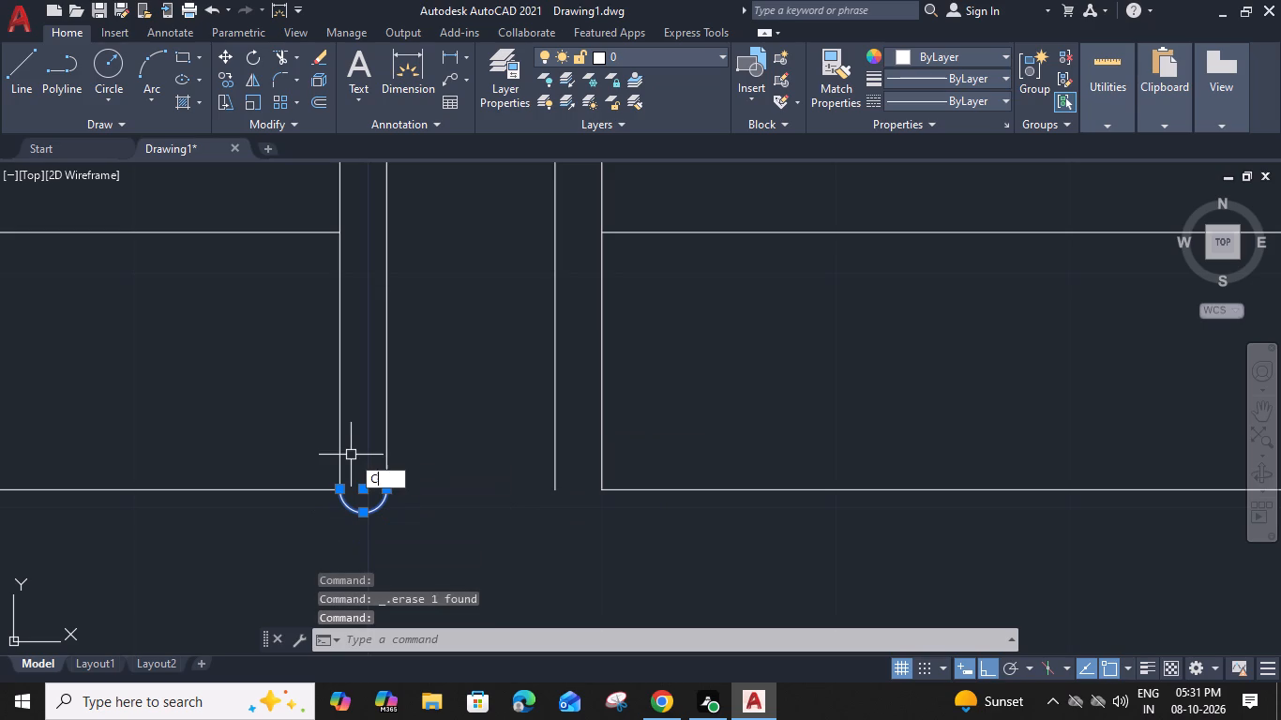
pyautogui.press('space')
pyautogui.click(342, 488)
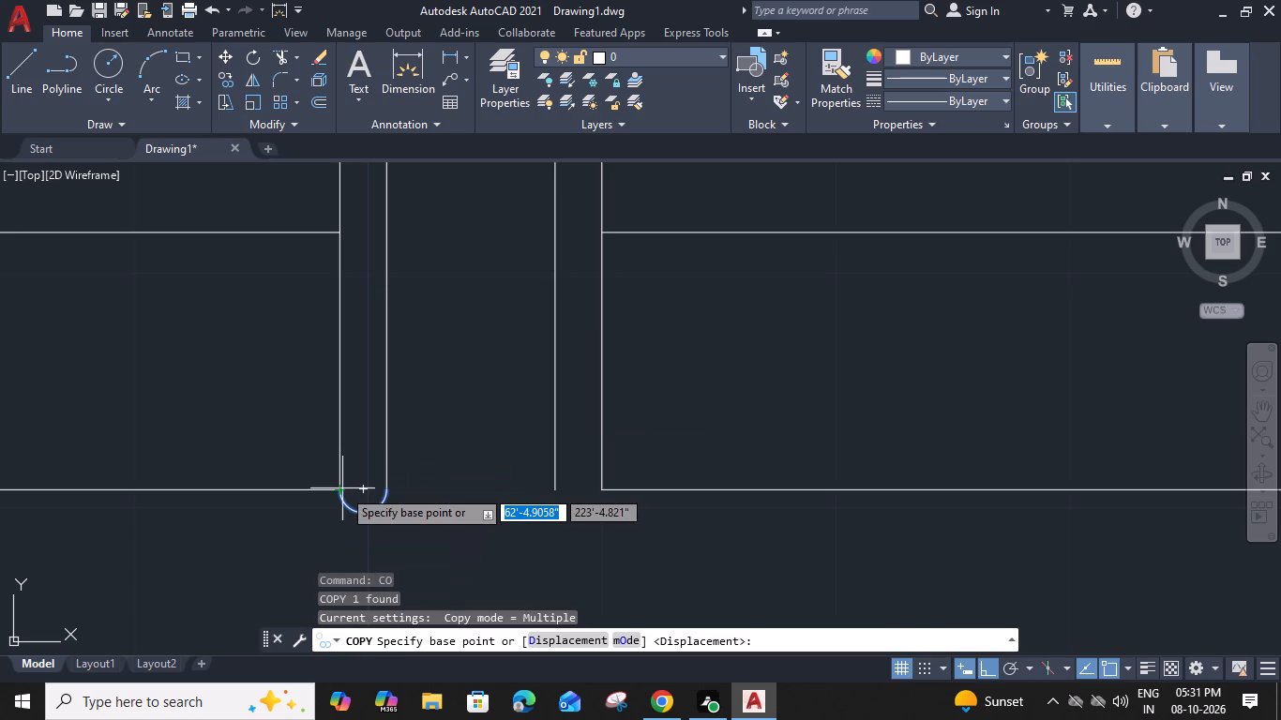
pyautogui.click(558, 489)
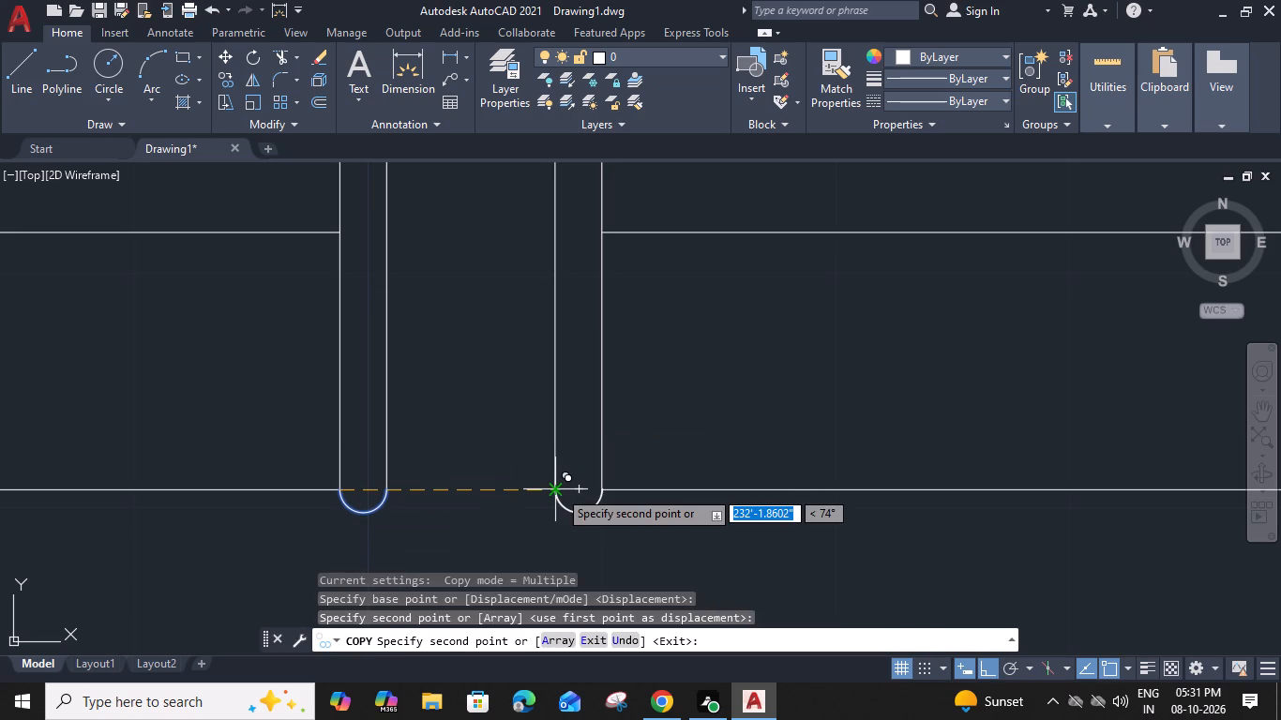
pyautogui.press('Escape')
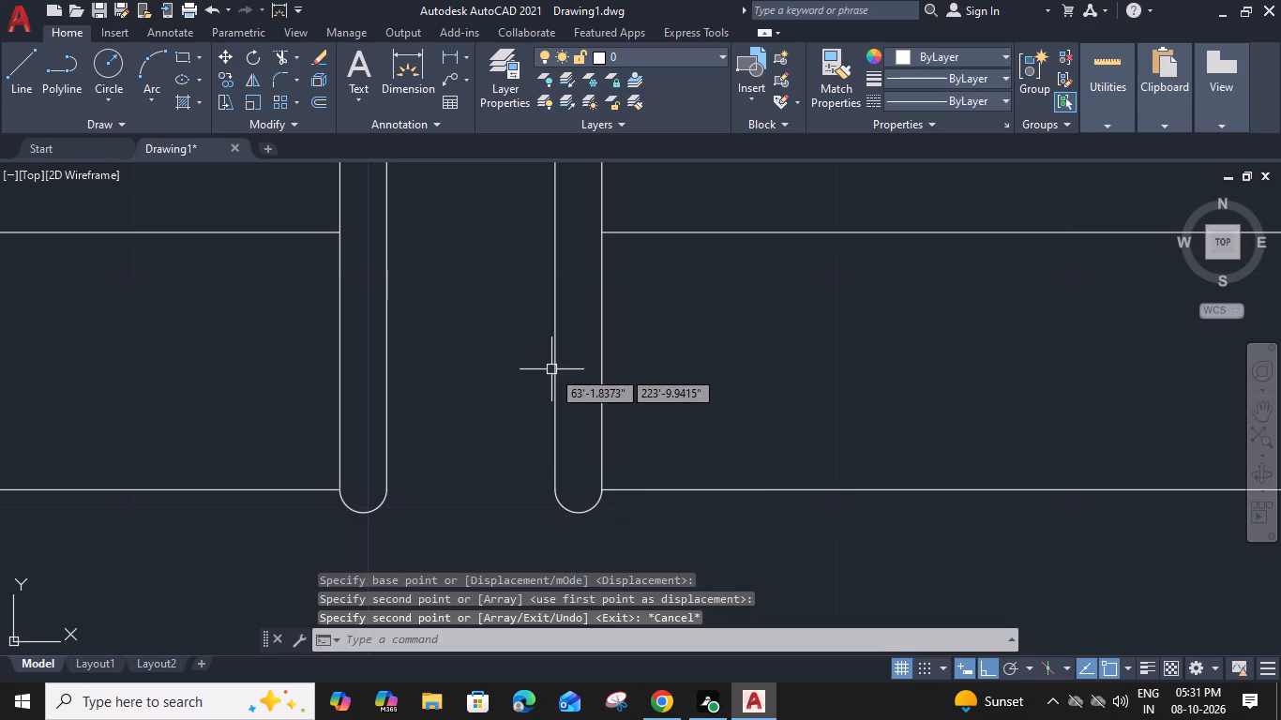
# Trim the overlapping line ends at both north corners of the handrail's inner outline.
pyautogui.scroll(-3, 568, 401)
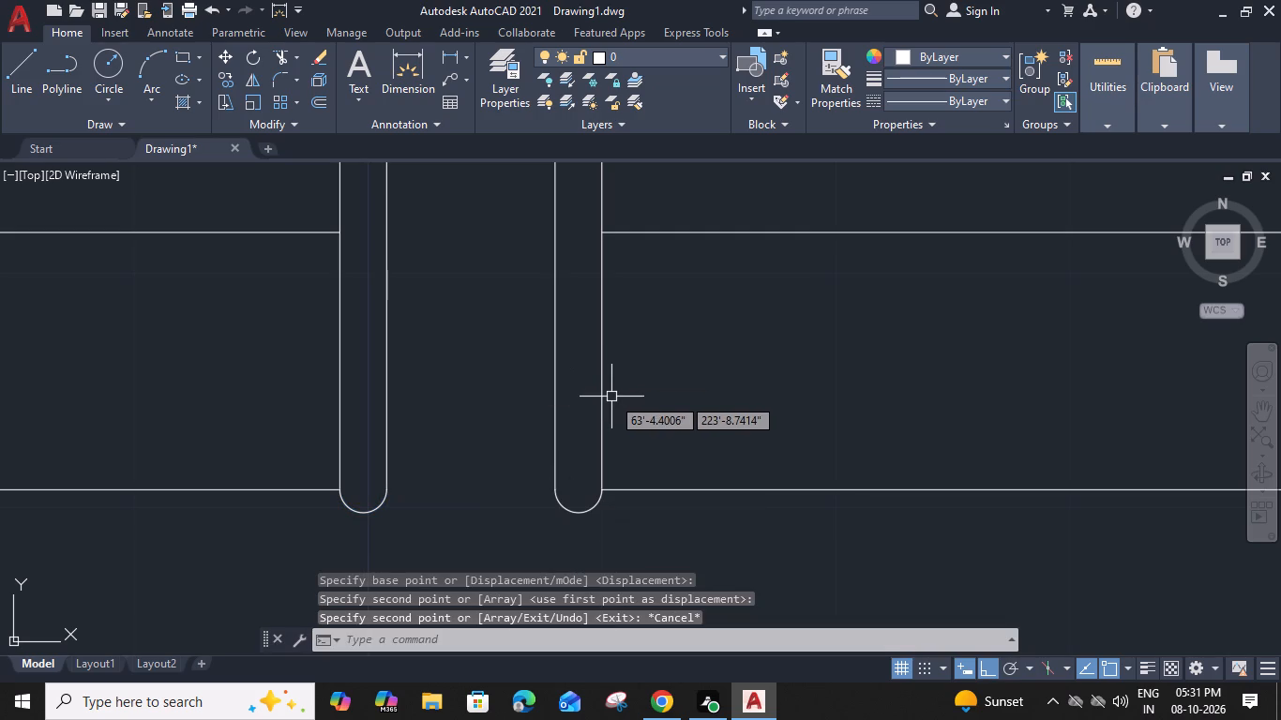
pyautogui.moveTo(500, 385); pyautogui.dragTo(511, 518, button='middle')
pyautogui.write('TR')
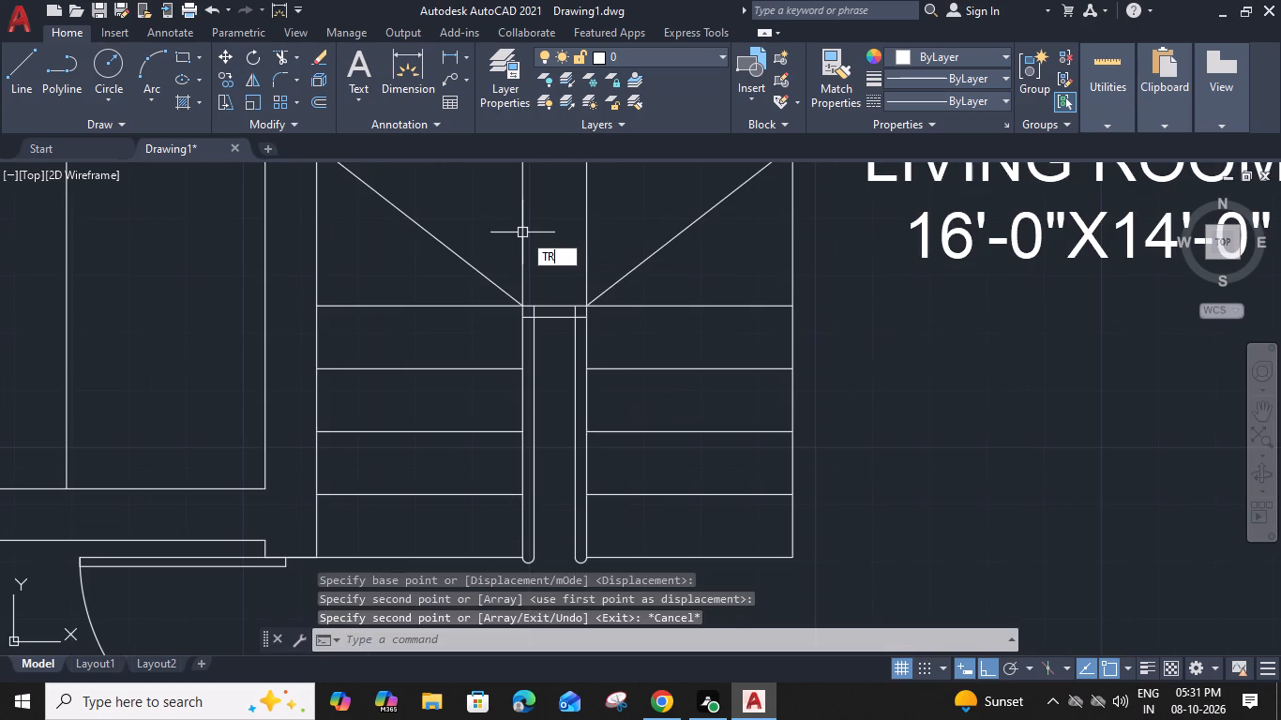
pyautogui.press('space')
pyautogui.scroll(2, 556, 308)
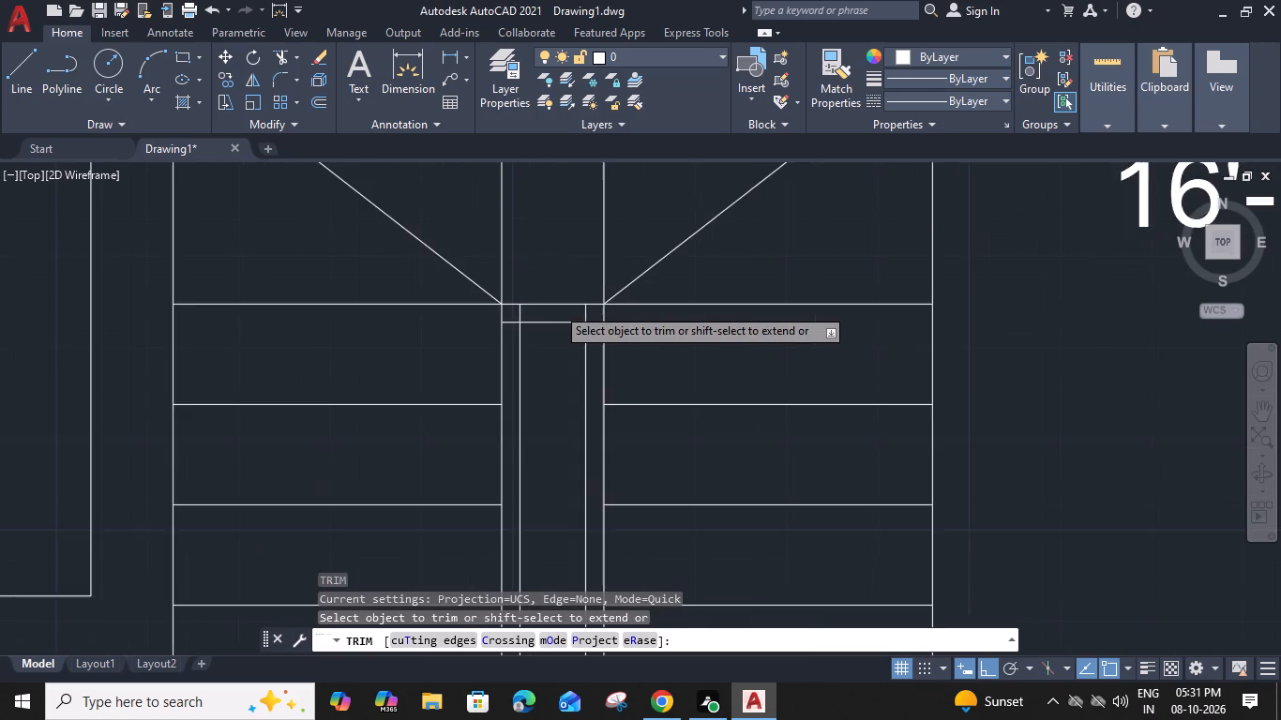
pyautogui.click(497, 312)
pyautogui.click(486, 328)
pyautogui.click(605, 312)
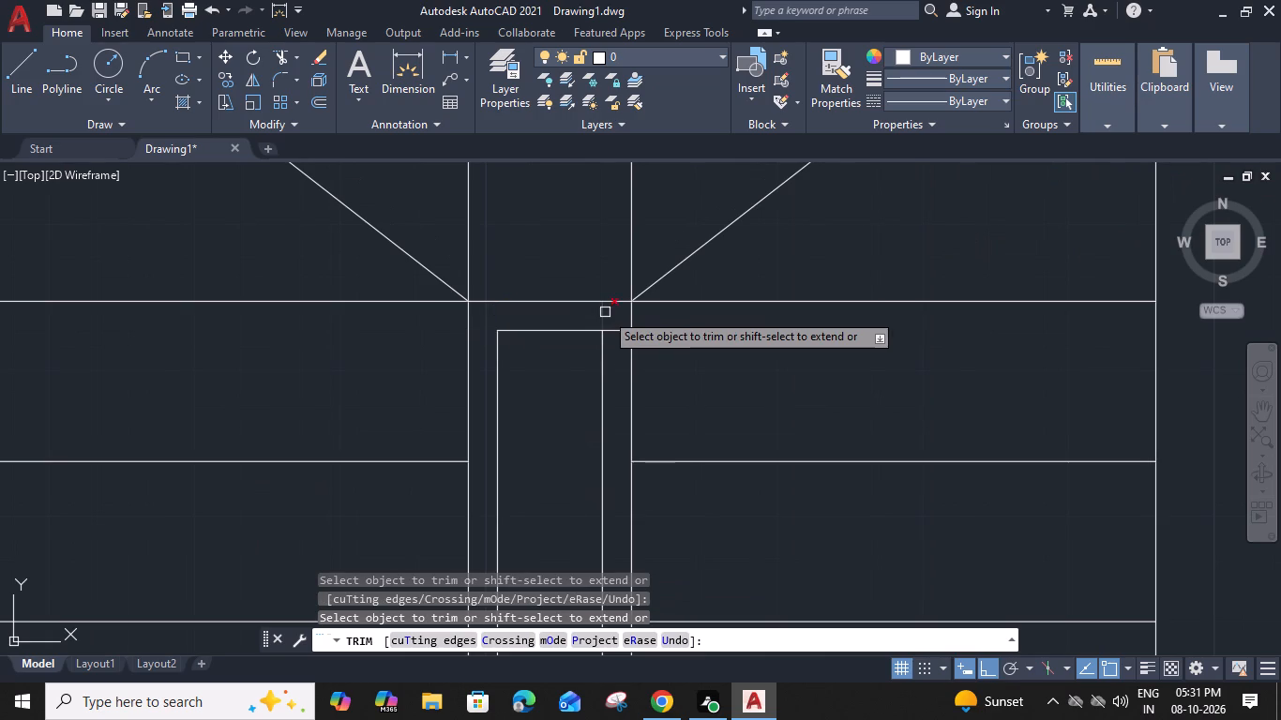
pyautogui.click(623, 332)
pyautogui.press('Escape')
# Offset the west flight's south edge line 1" to the south.
pyautogui.scroll(-4, 617, 327)
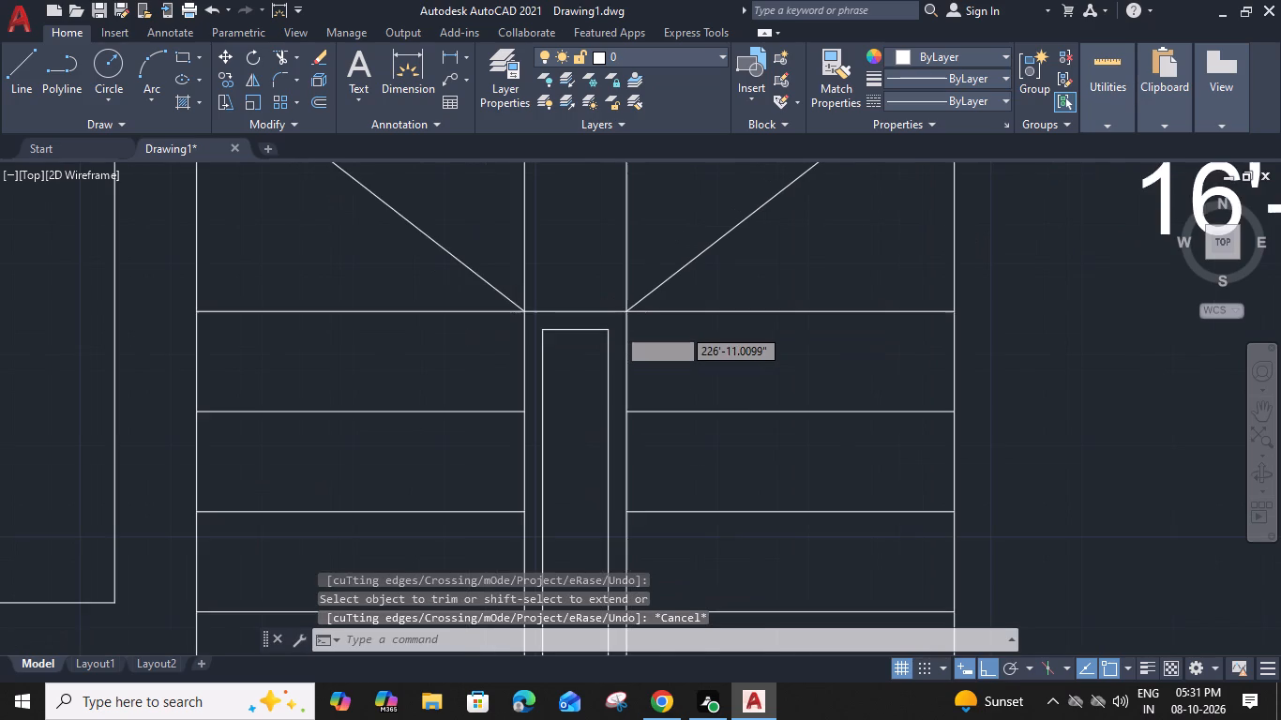
pyautogui.moveTo(693, 385); pyautogui.dragTo(663, 407, button='middle')
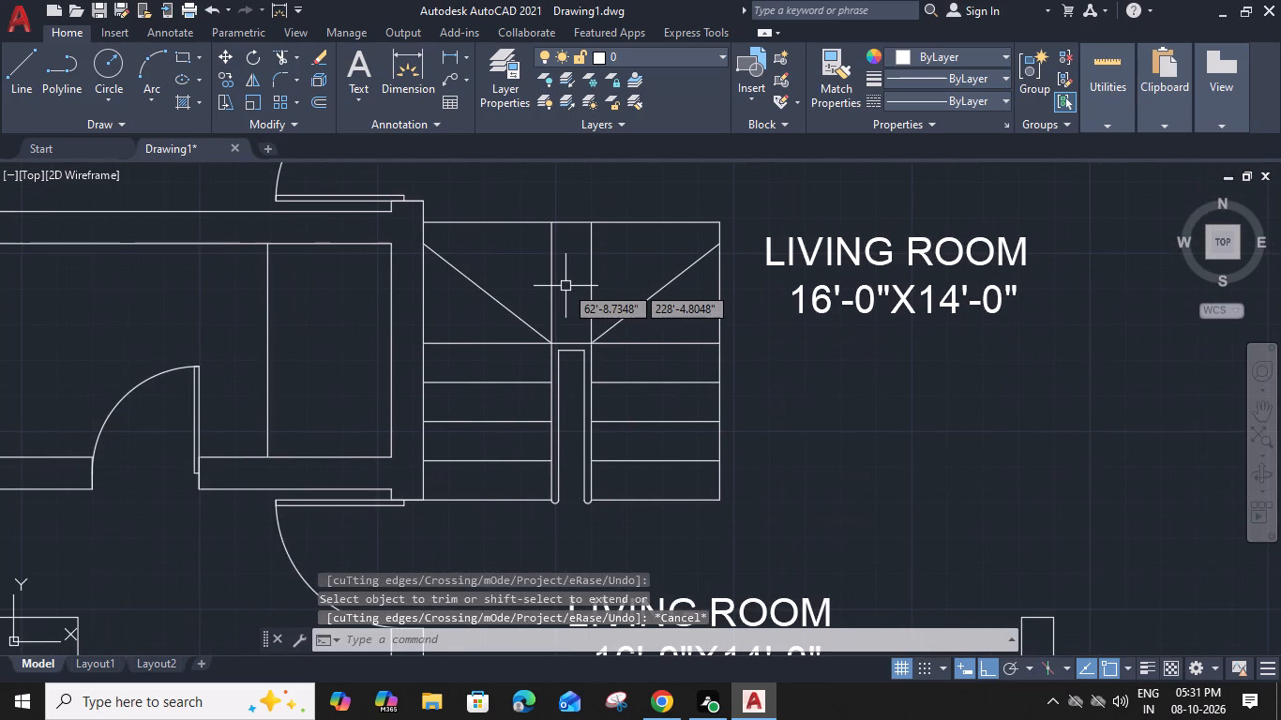
pyautogui.click(515, 502)
pyautogui.press('o')
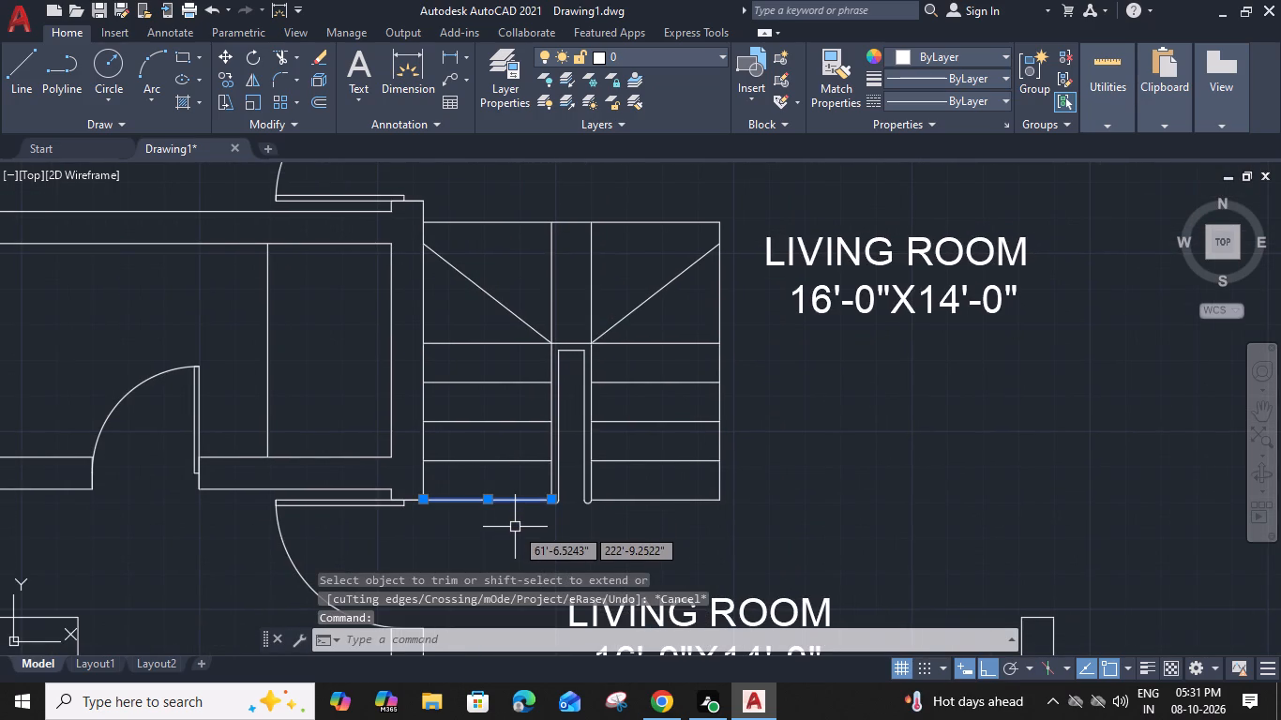
pyautogui.press('space')
pyautogui.write('1')
pyautogui.press('1')
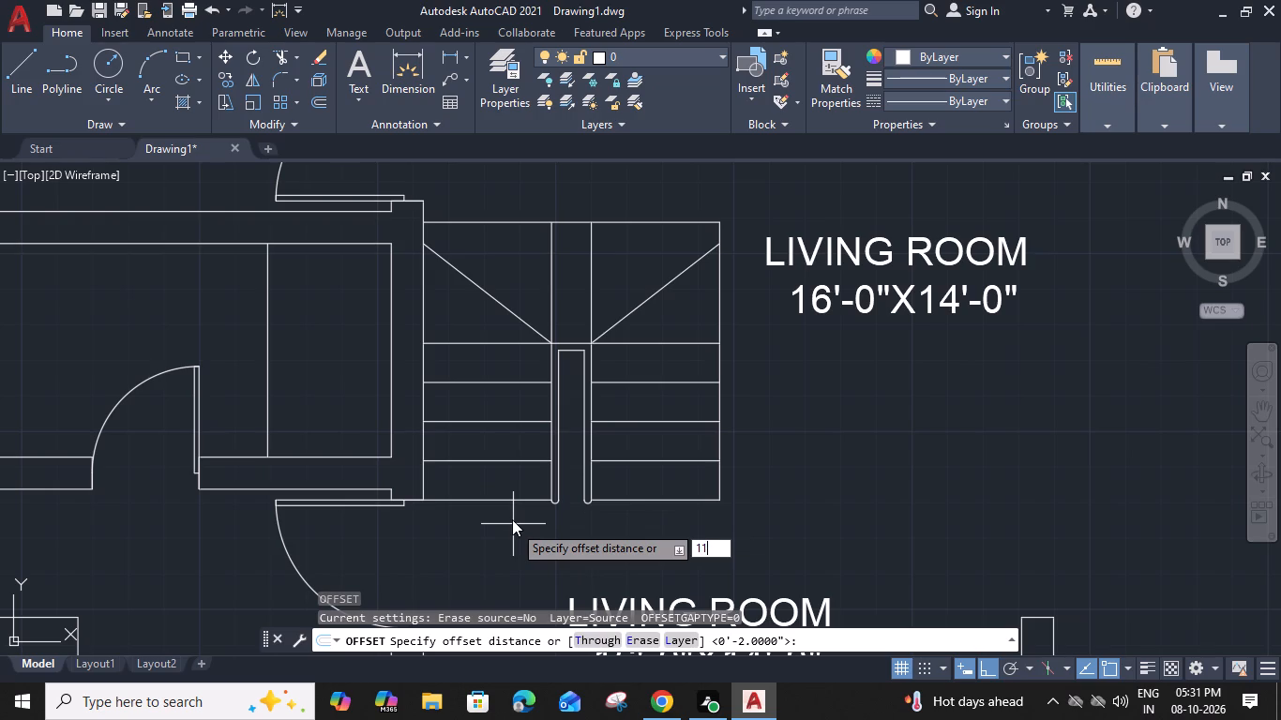
pyautogui.press('BackSpace')
pyautogui.press('BackSpace')
pyautogui.press('1')
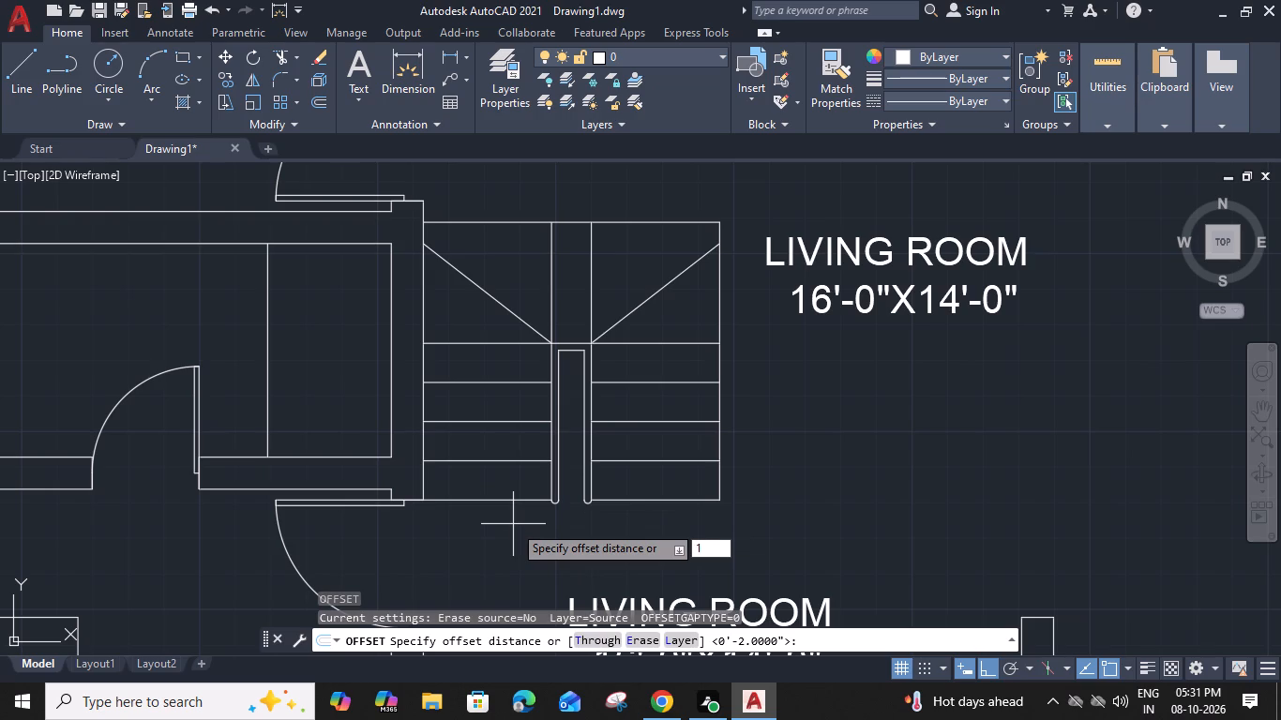
pyautogui.hotkey('shift', '"')
pyautogui.press('Return')
pyautogui.click(512, 521)
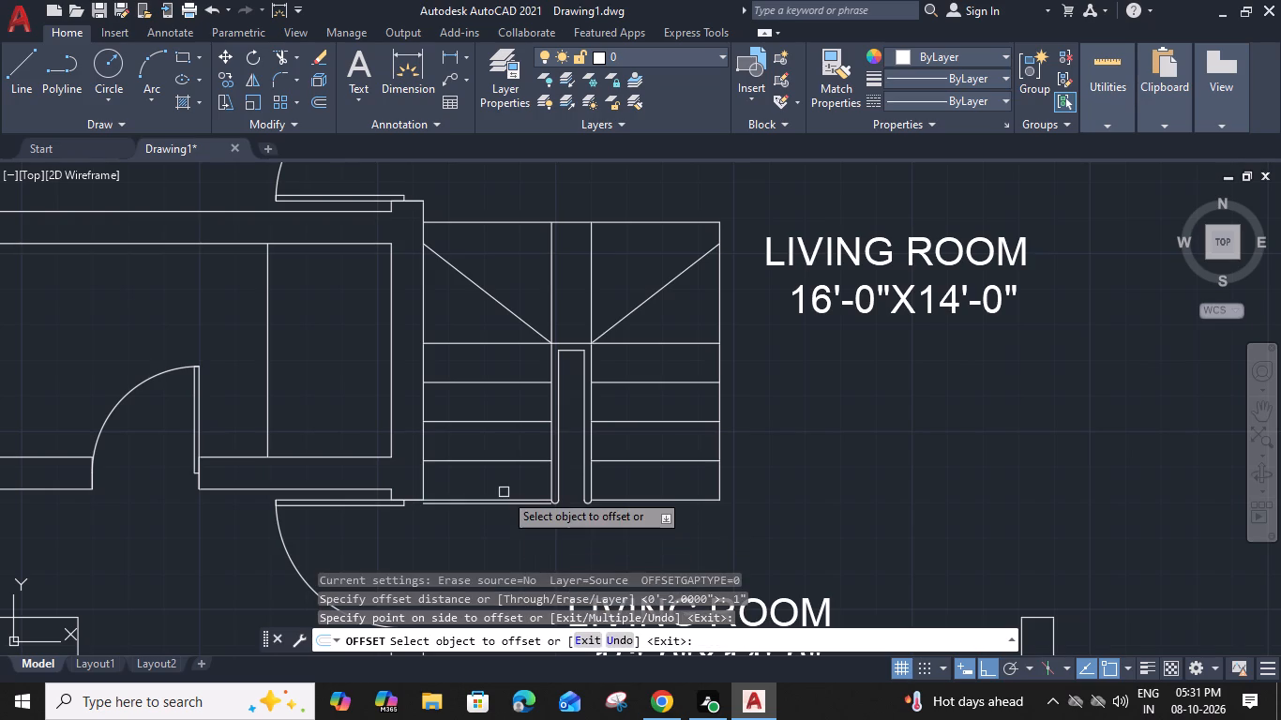
pyautogui.press('Escape')
# Change the linetype of the new offset line at the west flight's south end to ACAD_ISO02W100.
pyautogui.click(535, 504)
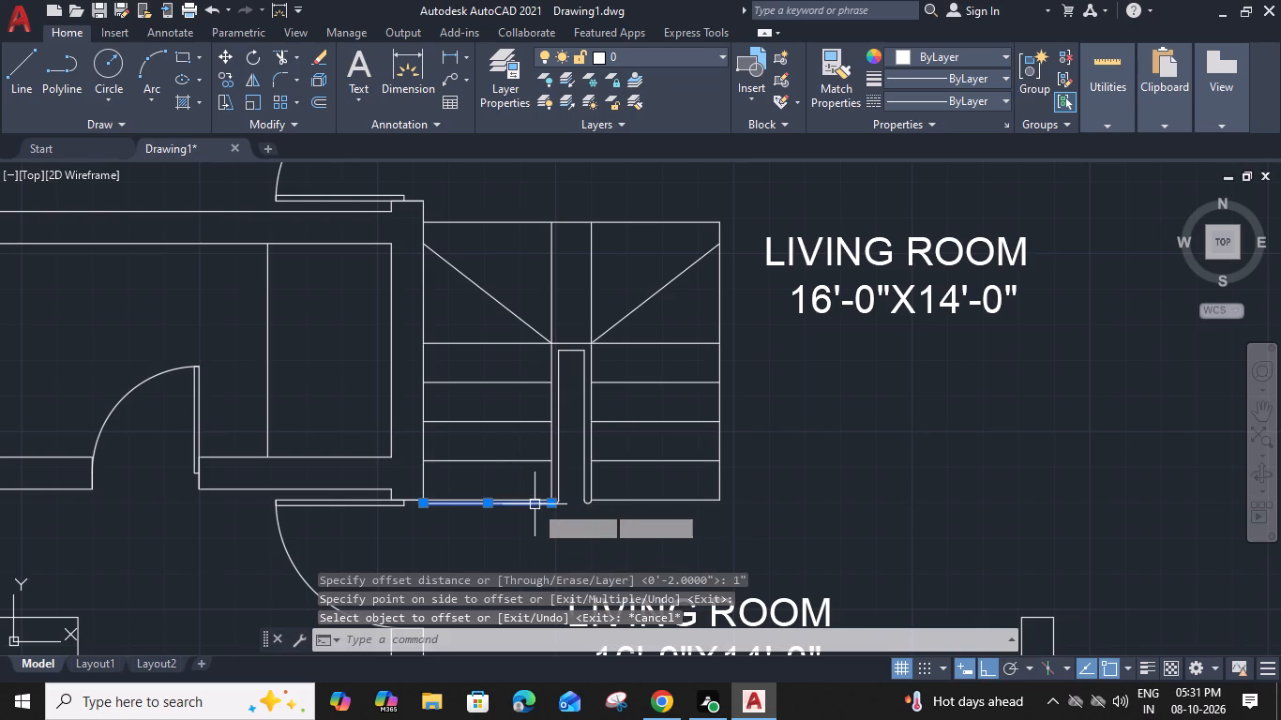
pyautogui.click(987, 51)
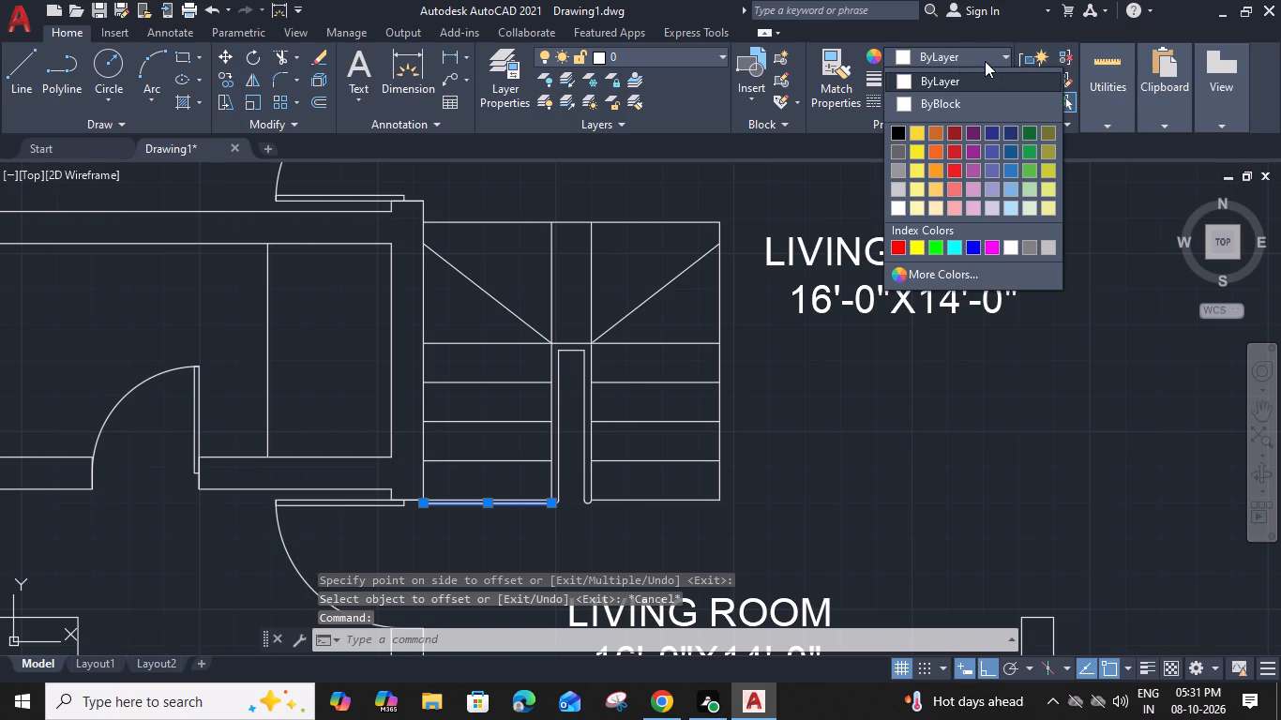
pyautogui.click(863, 114)
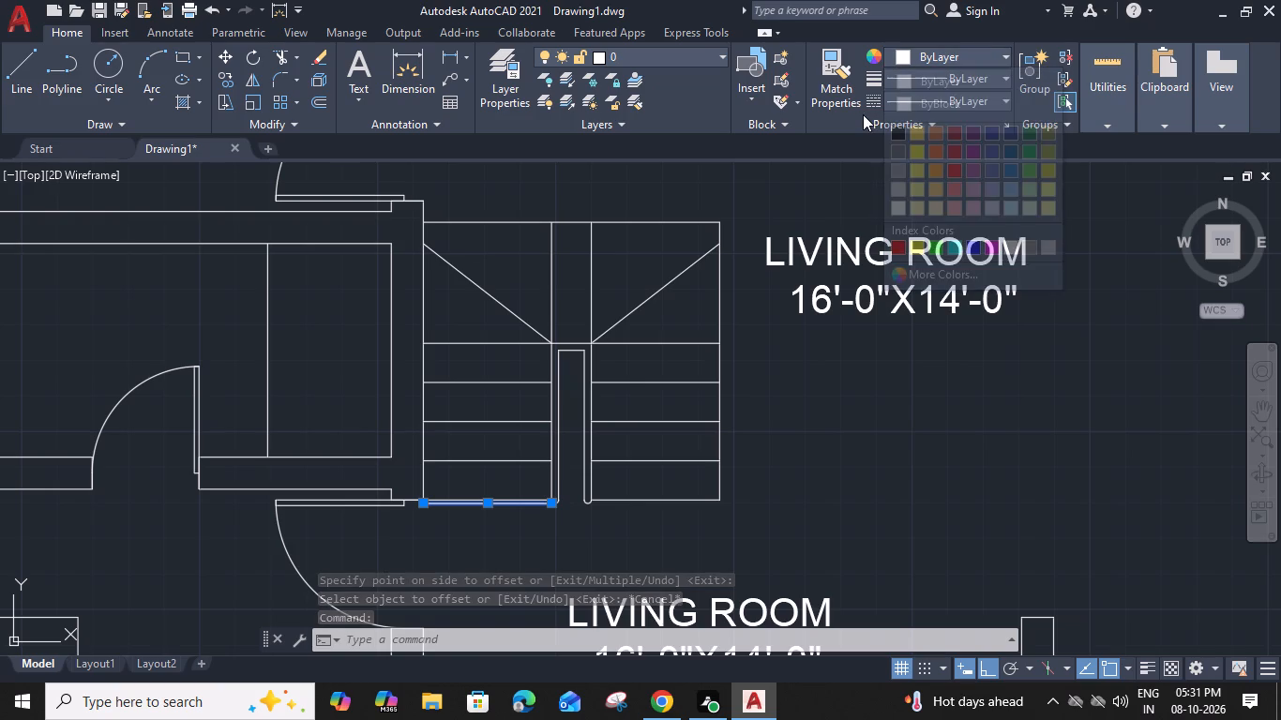
pyautogui.click(958, 98)
pyautogui.click(948, 179)
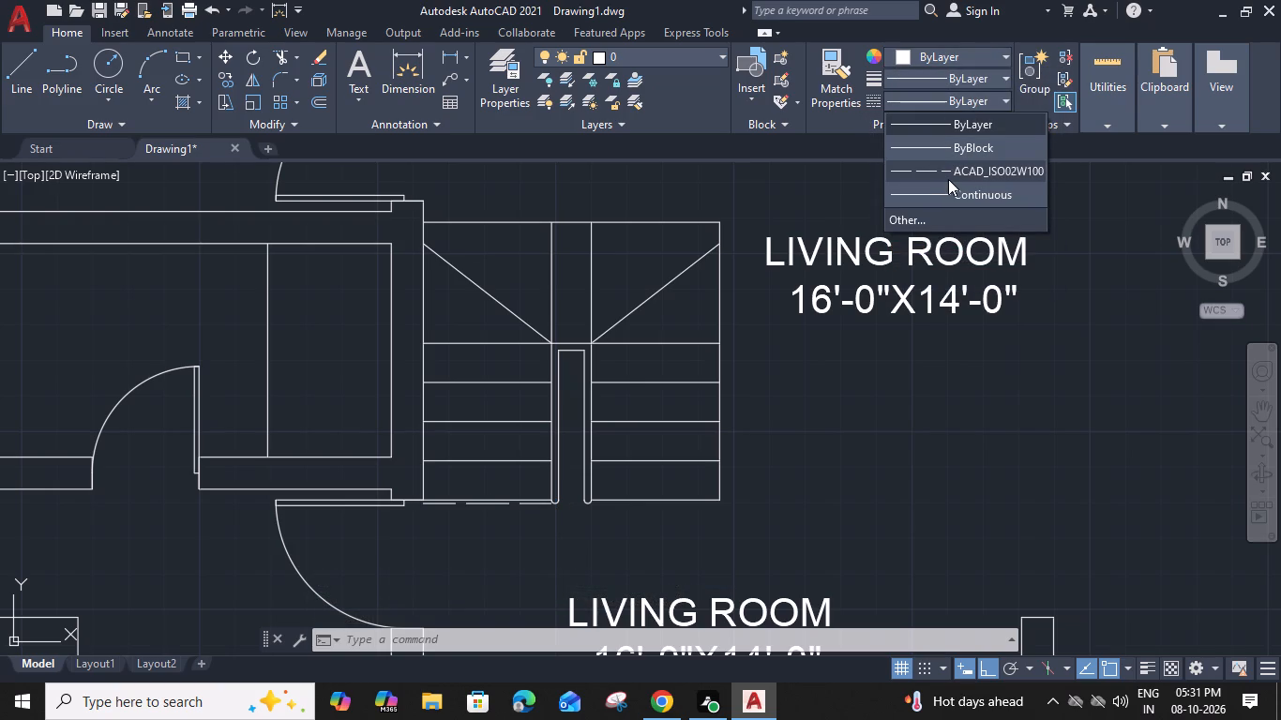
pyautogui.press('Escape')
# Extend the west flight's west side line down to the dashed line.
pyautogui.scroll(1, 524, 510)
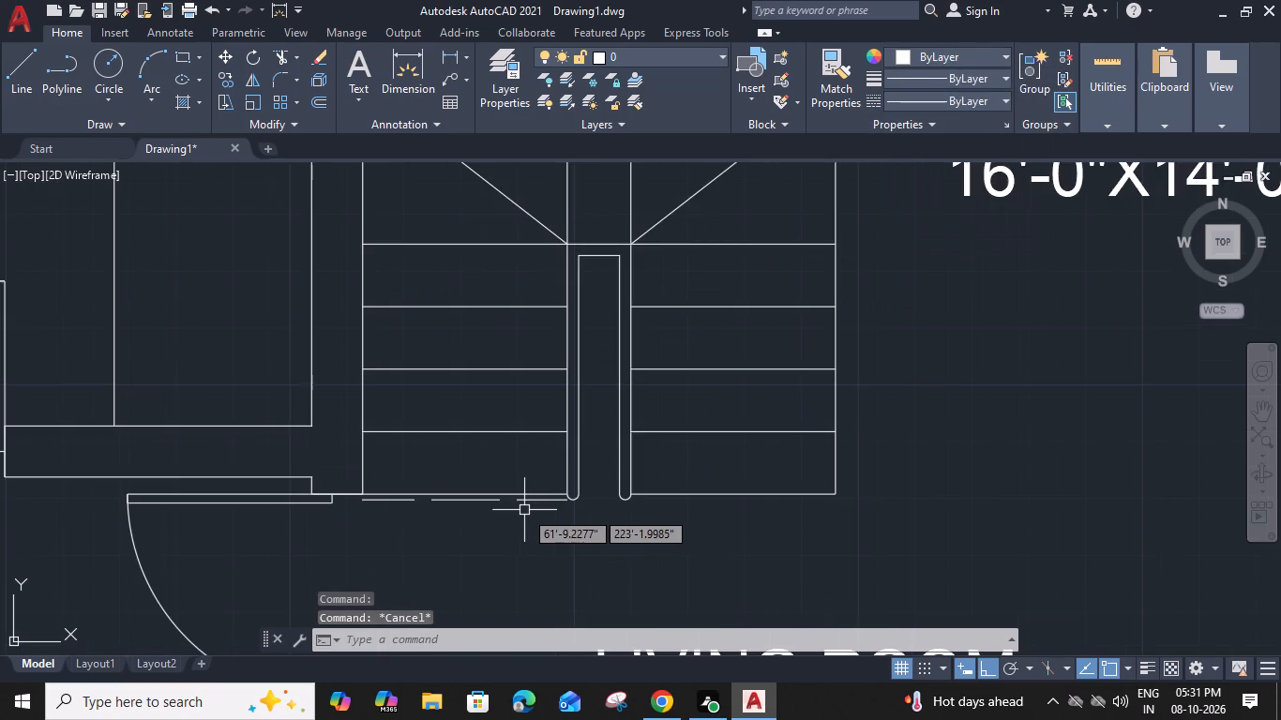
pyautogui.scroll(1, 524, 510)
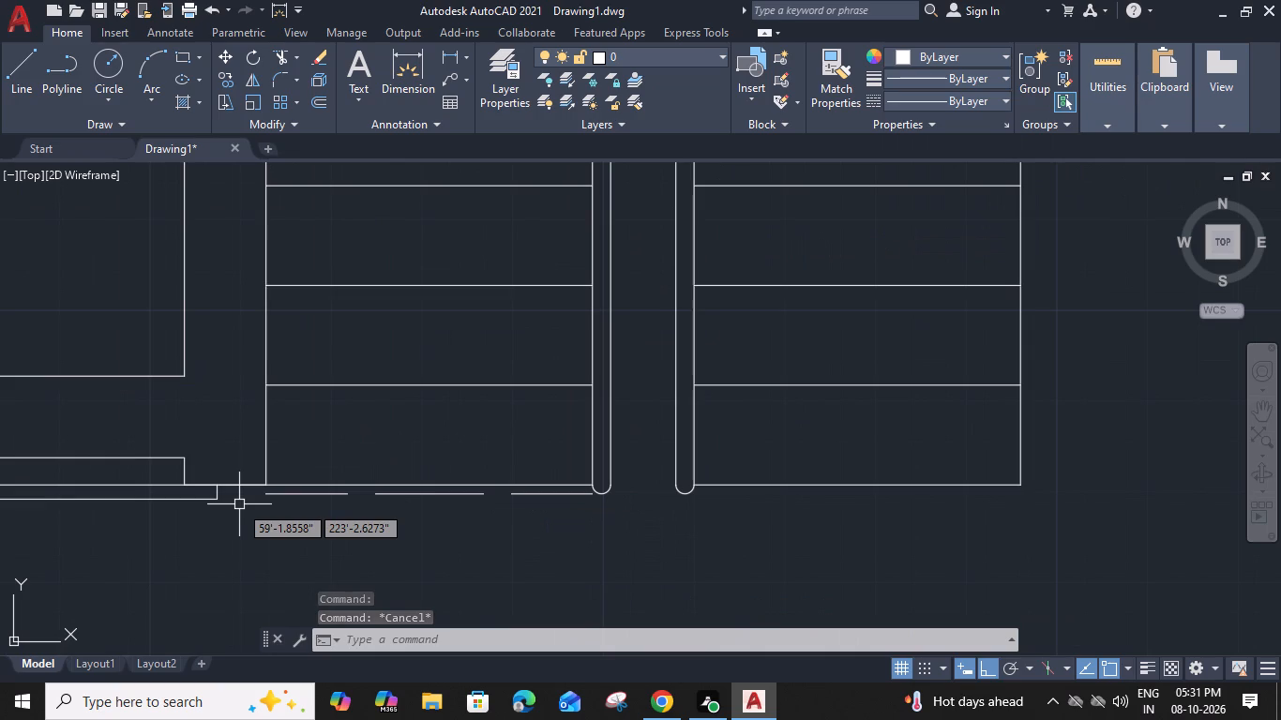
pyautogui.press('space')
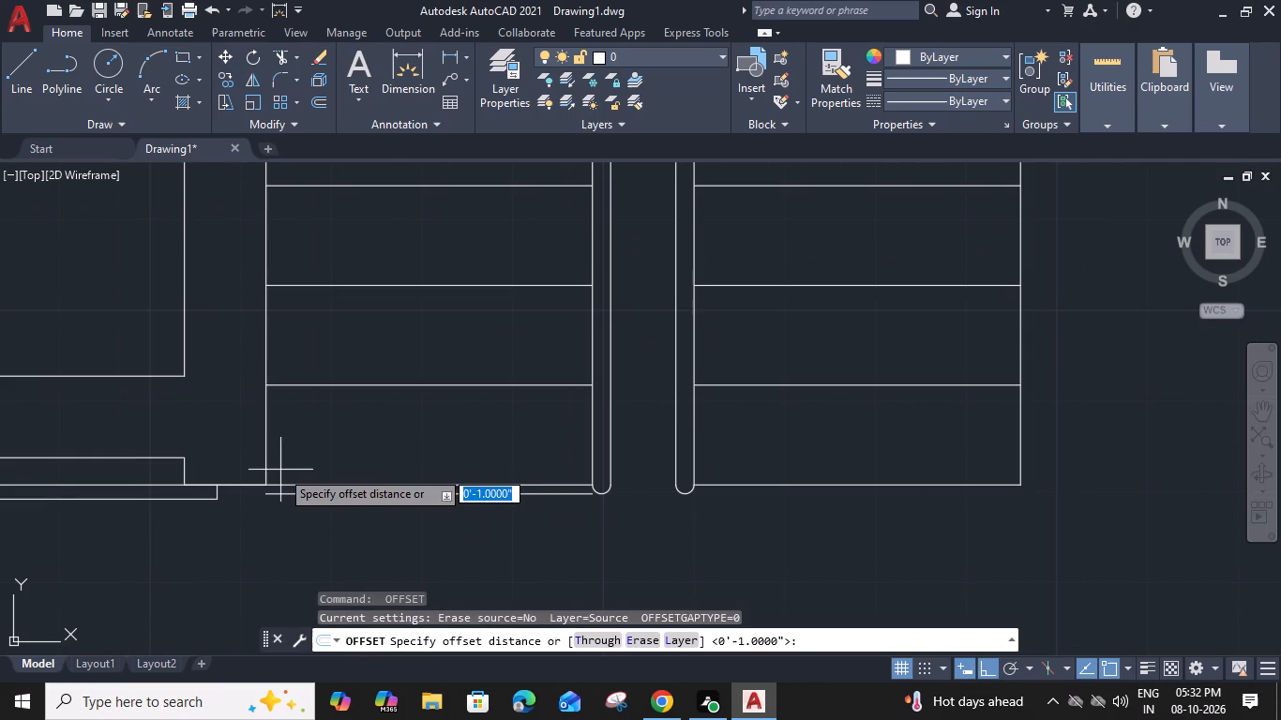
pyautogui.press('Escape')
pyautogui.press('e')
pyautogui.press('x')
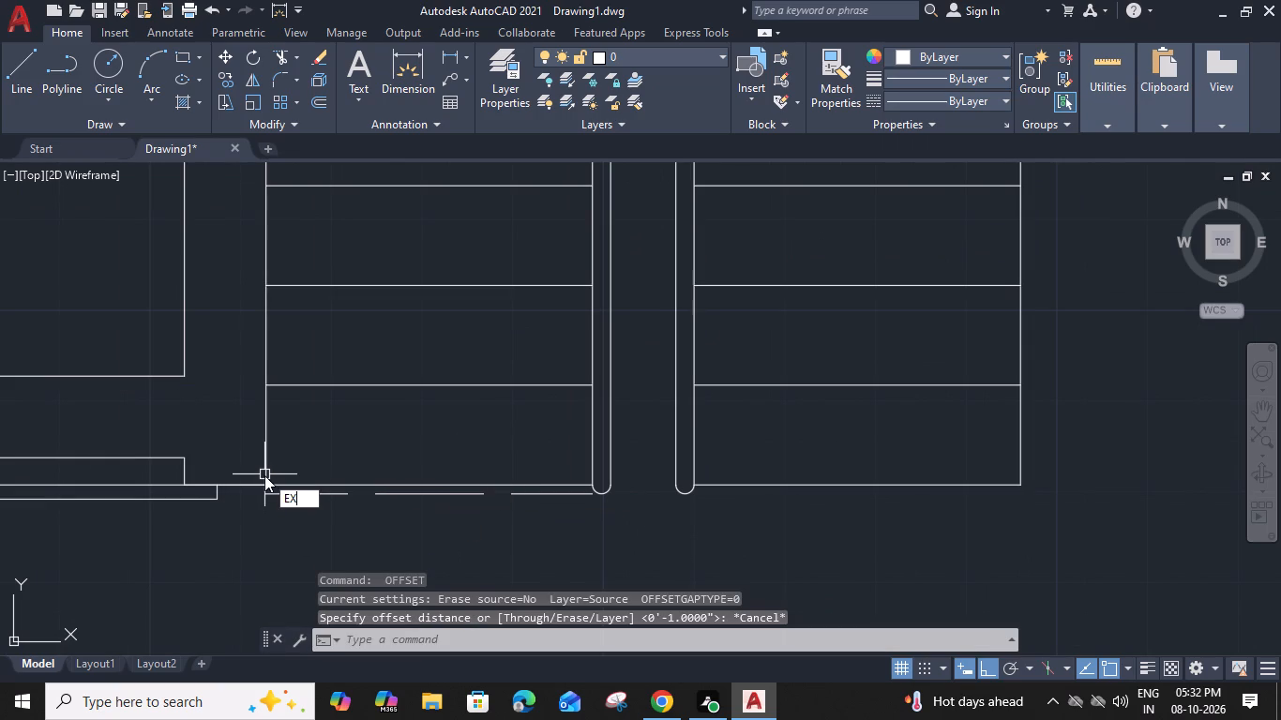
pyautogui.press('space')
pyautogui.click(266, 470)
pyautogui.press('Escape')
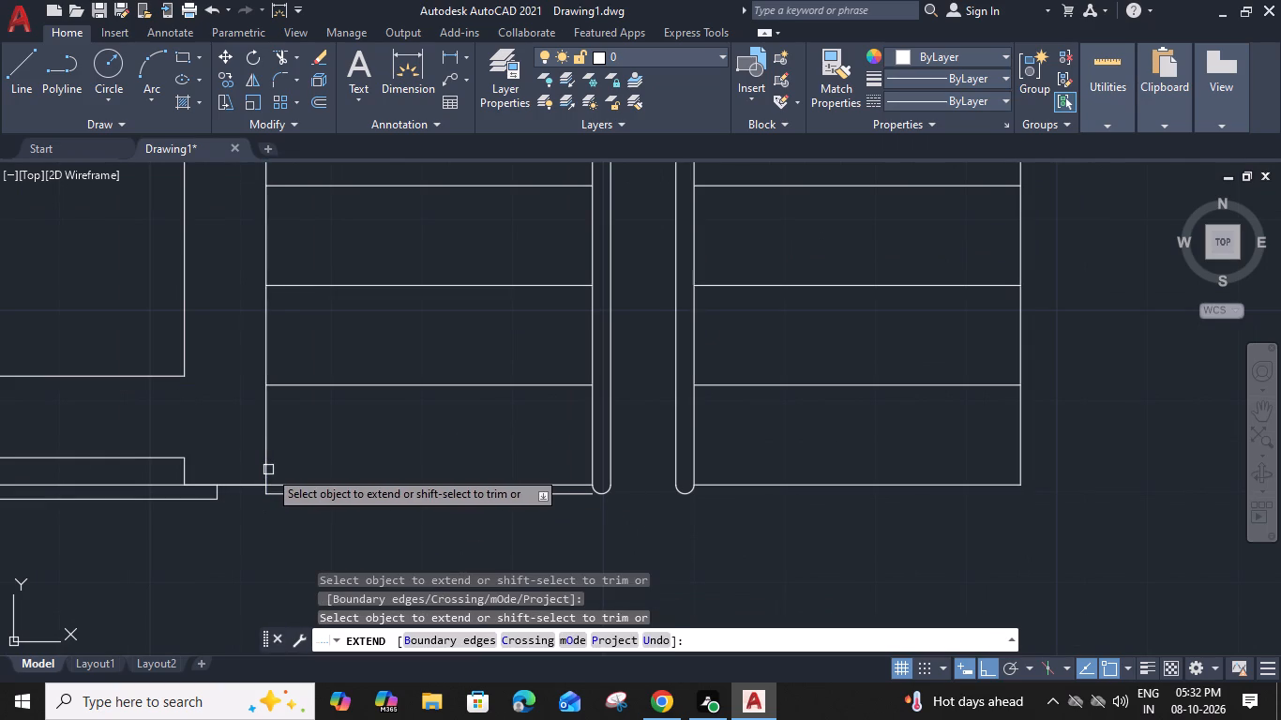
# Draw a short vertical line joining the east ends of the west flight's south edge and the dashed line.
pyautogui.write('L')
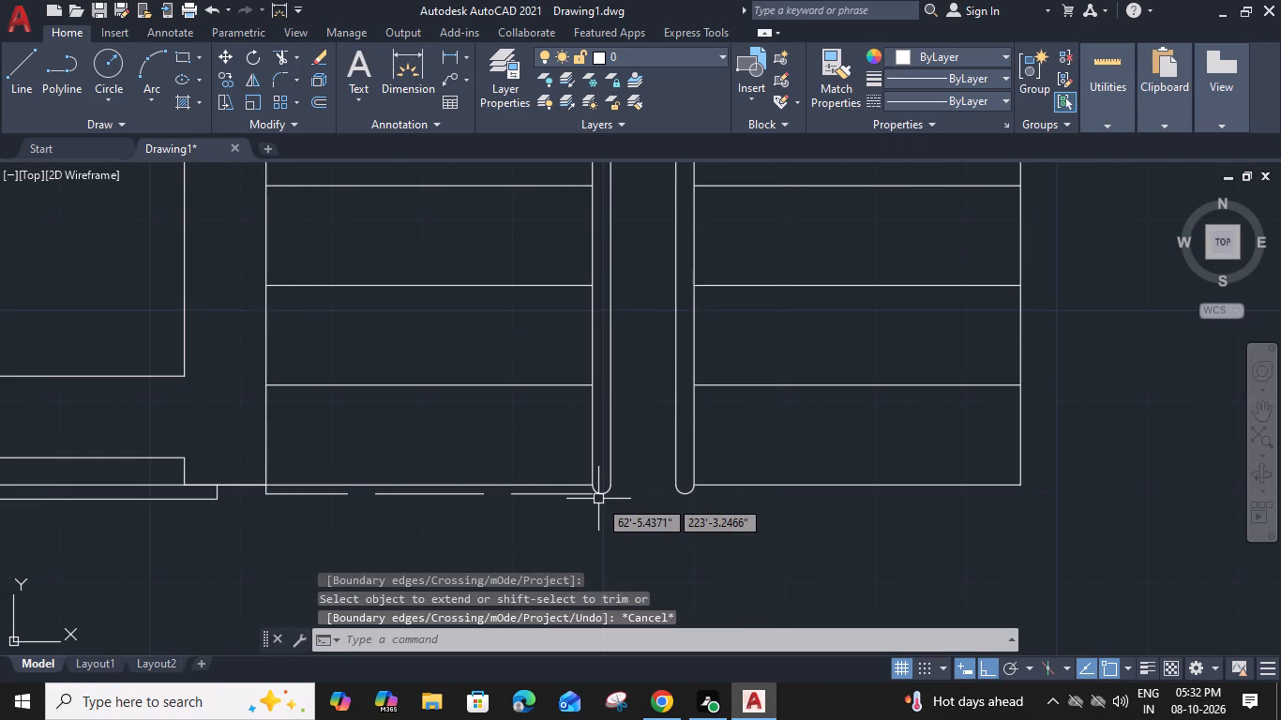
pyautogui.press('space')
pyautogui.scroll(3, 592, 499)
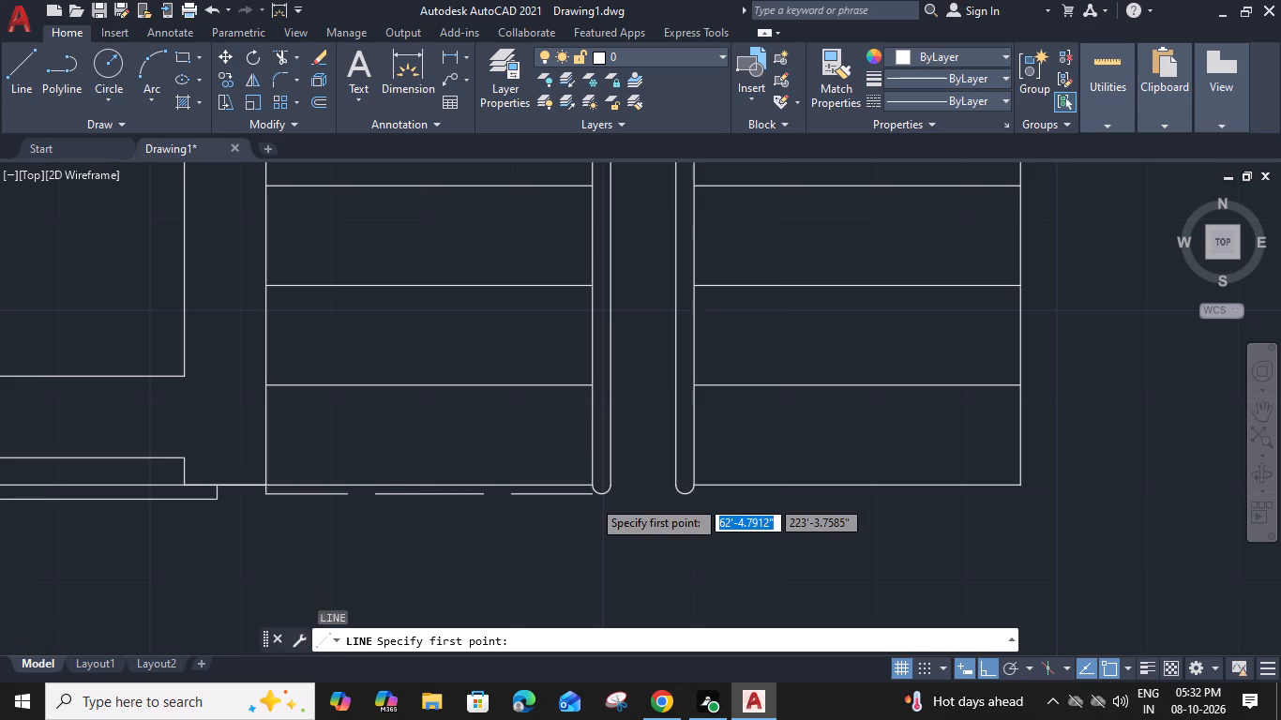
pyautogui.click(591, 452)
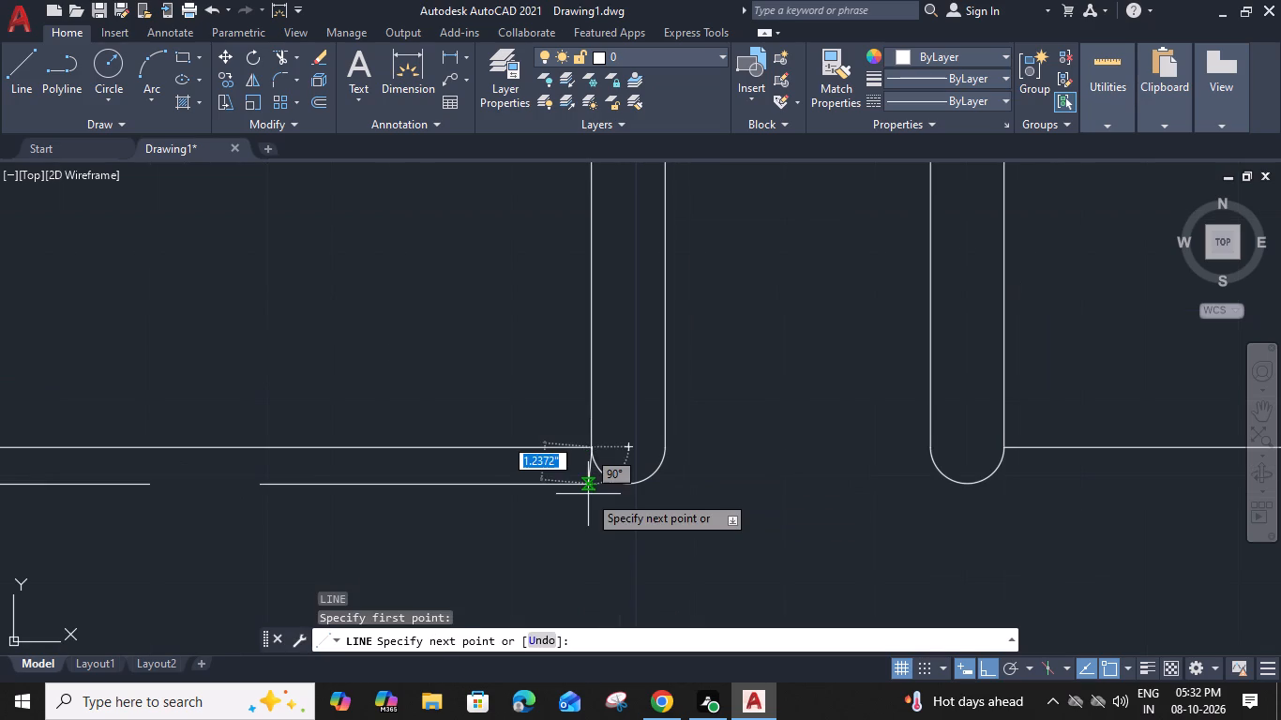
pyautogui.click(590, 484)
pyautogui.press('Escape')
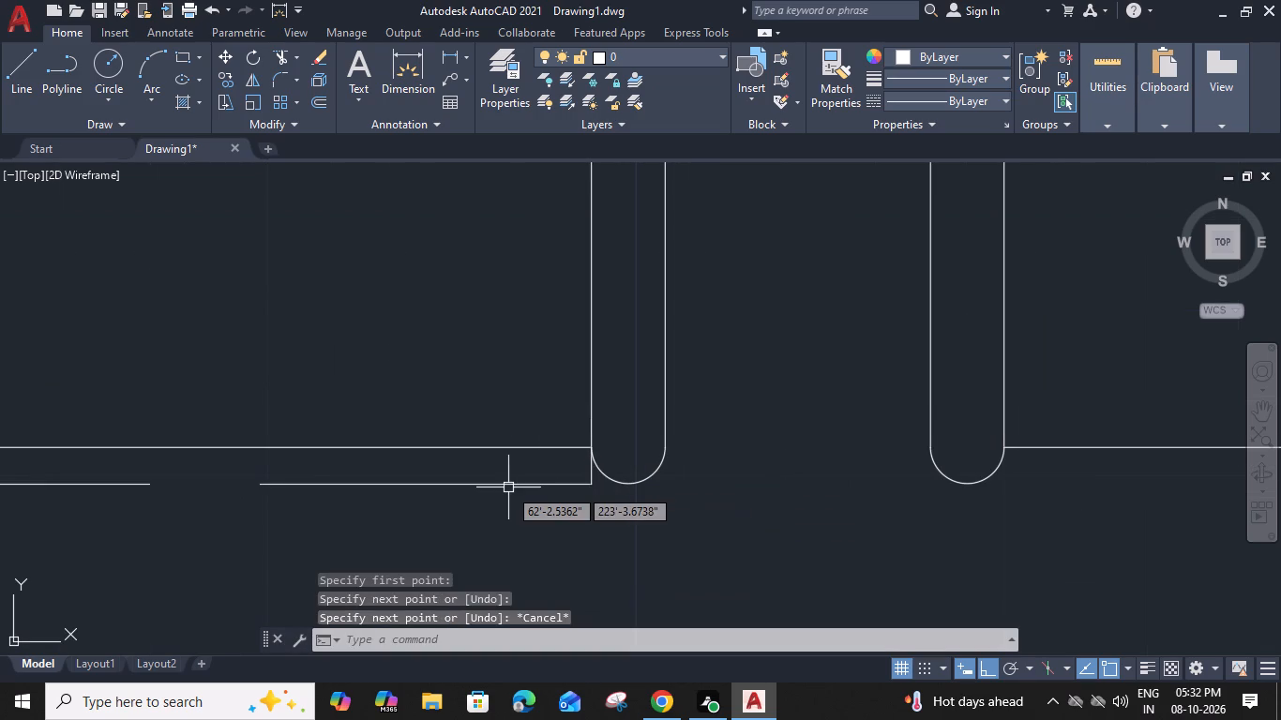
# Offset the dashed line 11" north four times in succession, giving each tread line of the west flight a dashed companion.
pyautogui.click(510, 486)
pyautogui.press('o')
pyautogui.press('space')
pyautogui.write('11"')
pyautogui.press('Return')
pyautogui.scroll(-3, 490, 409)
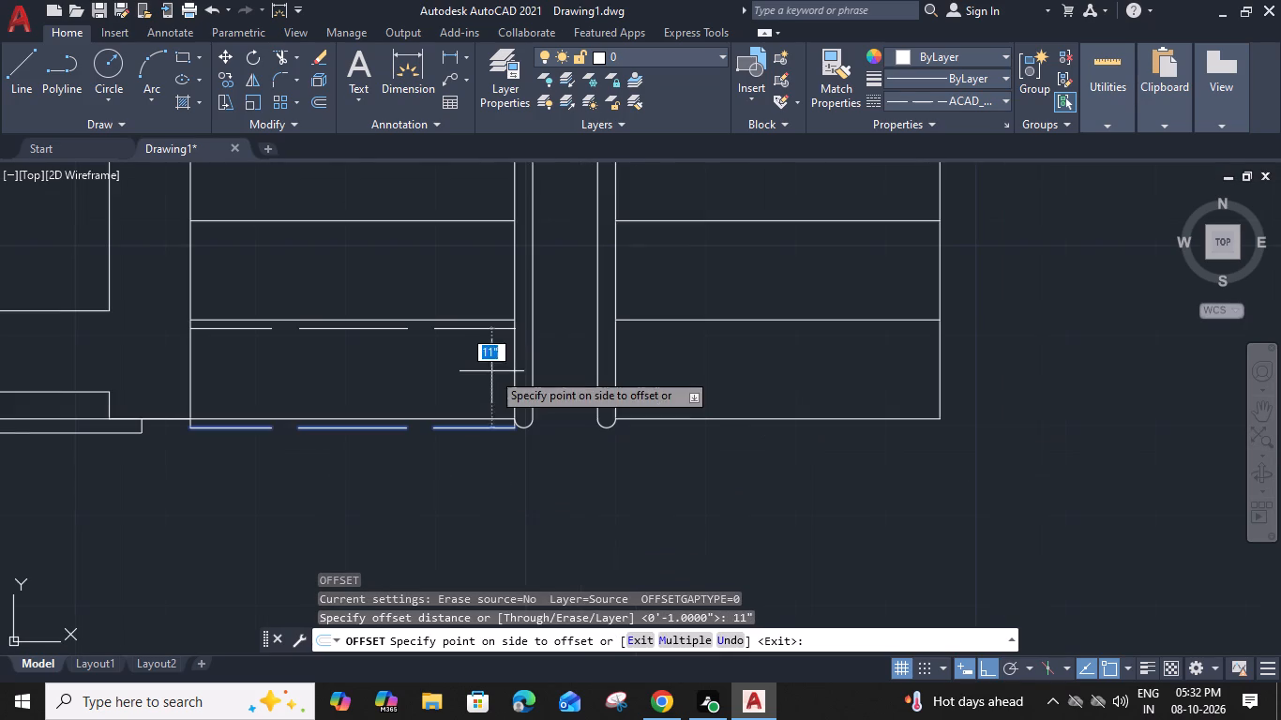
pyautogui.click(491, 371)
pyautogui.moveTo(491, 369); pyautogui.dragTo(508, 486, button='middle')
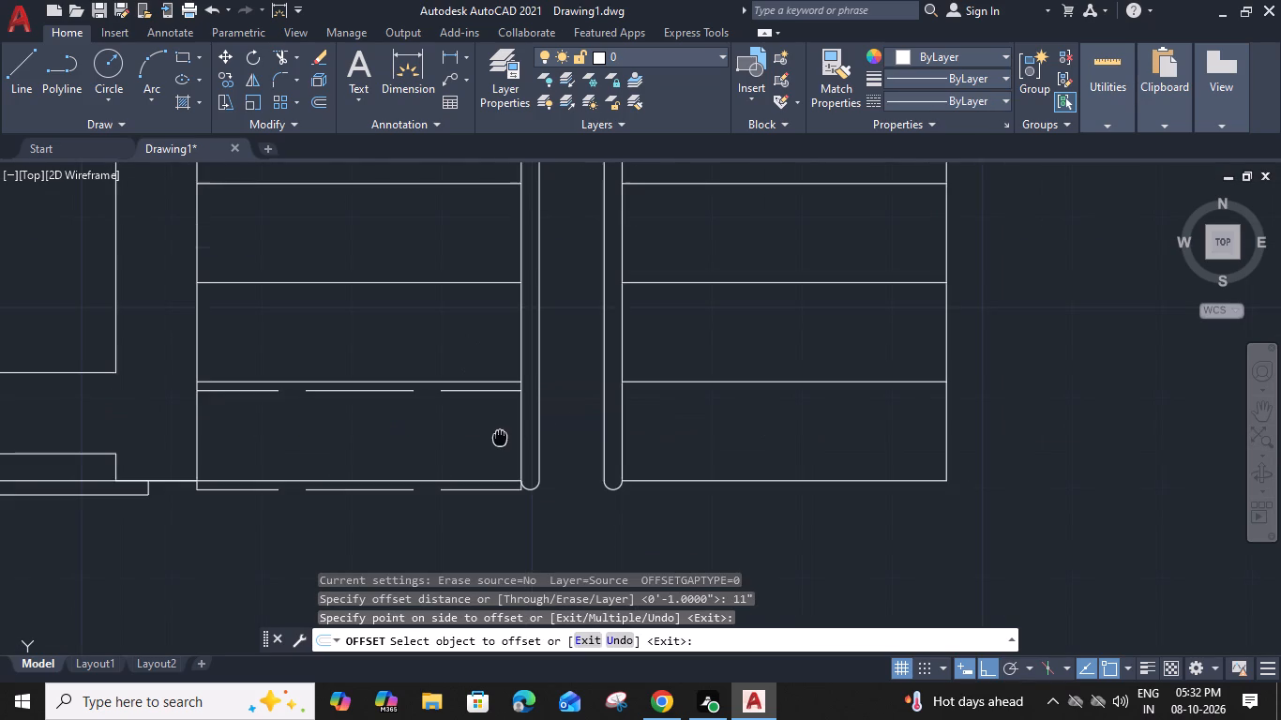
pyautogui.click(511, 443)
pyautogui.click(508, 393)
pyautogui.moveTo(508, 393); pyautogui.dragTo(515, 499, button='middle')
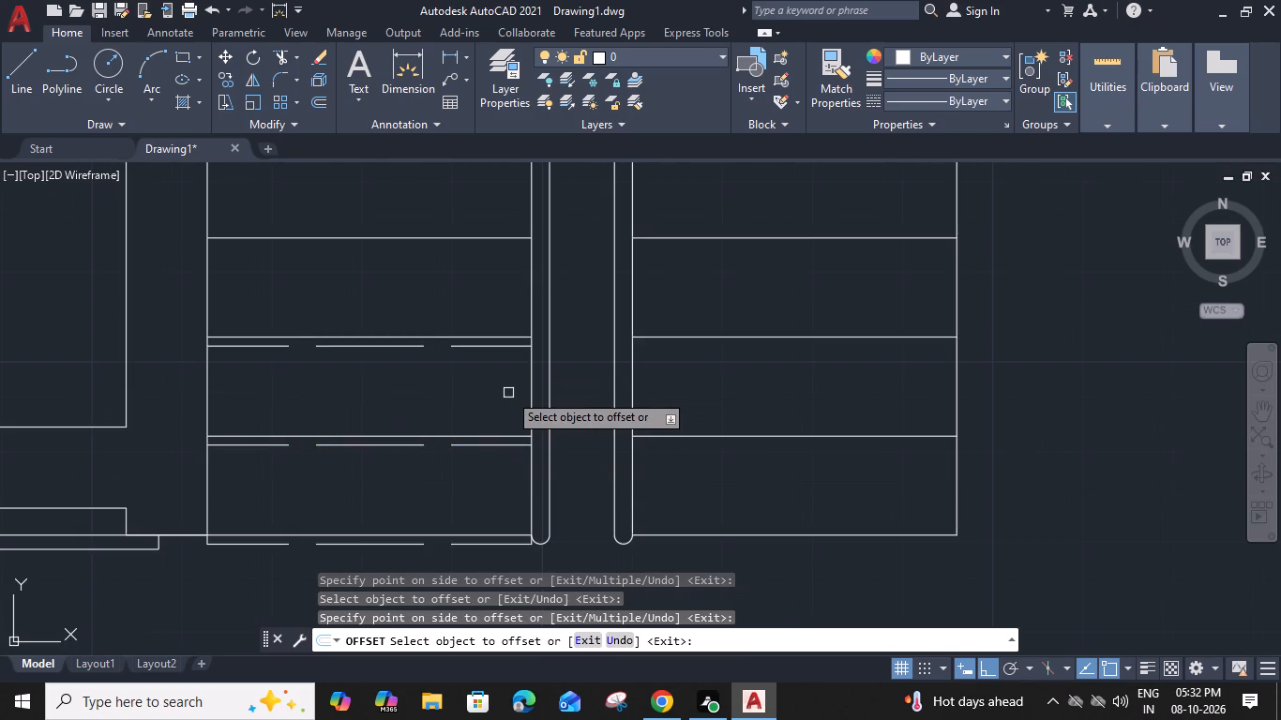
pyautogui.click(516, 454)
pyautogui.click(518, 400)
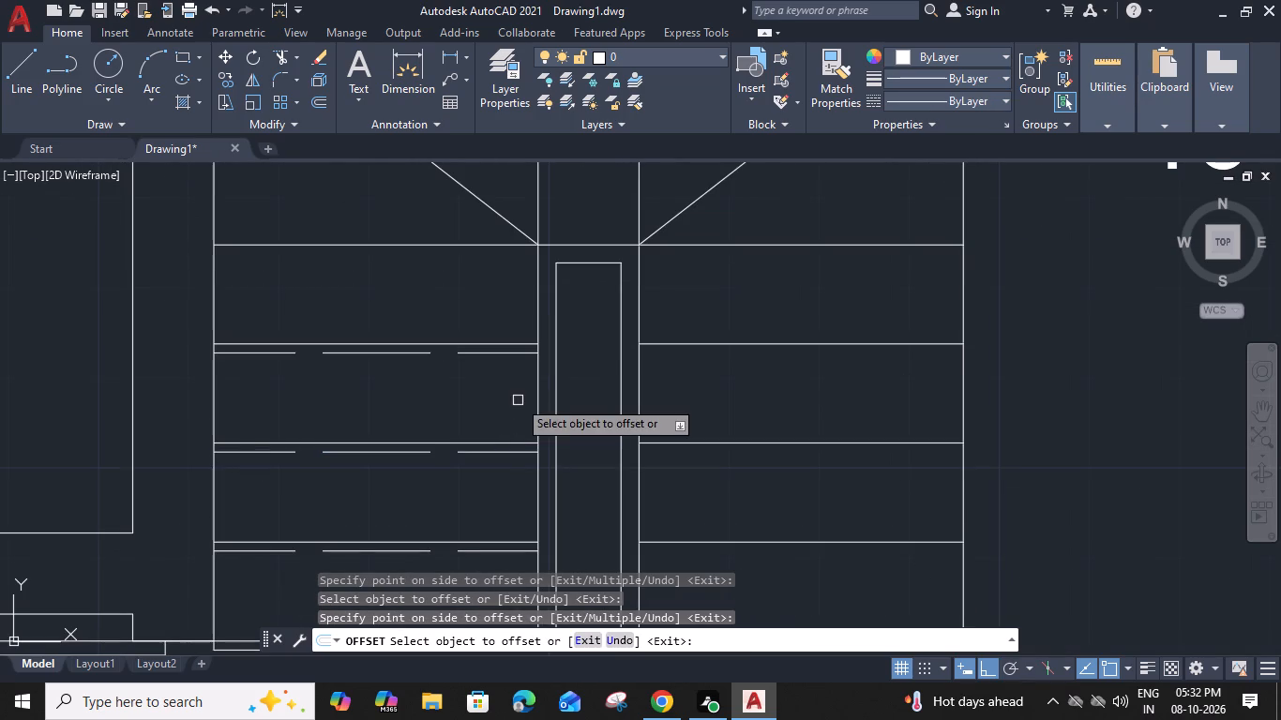
pyautogui.moveTo(518, 398); pyautogui.dragTo(519, 452, button='middle')
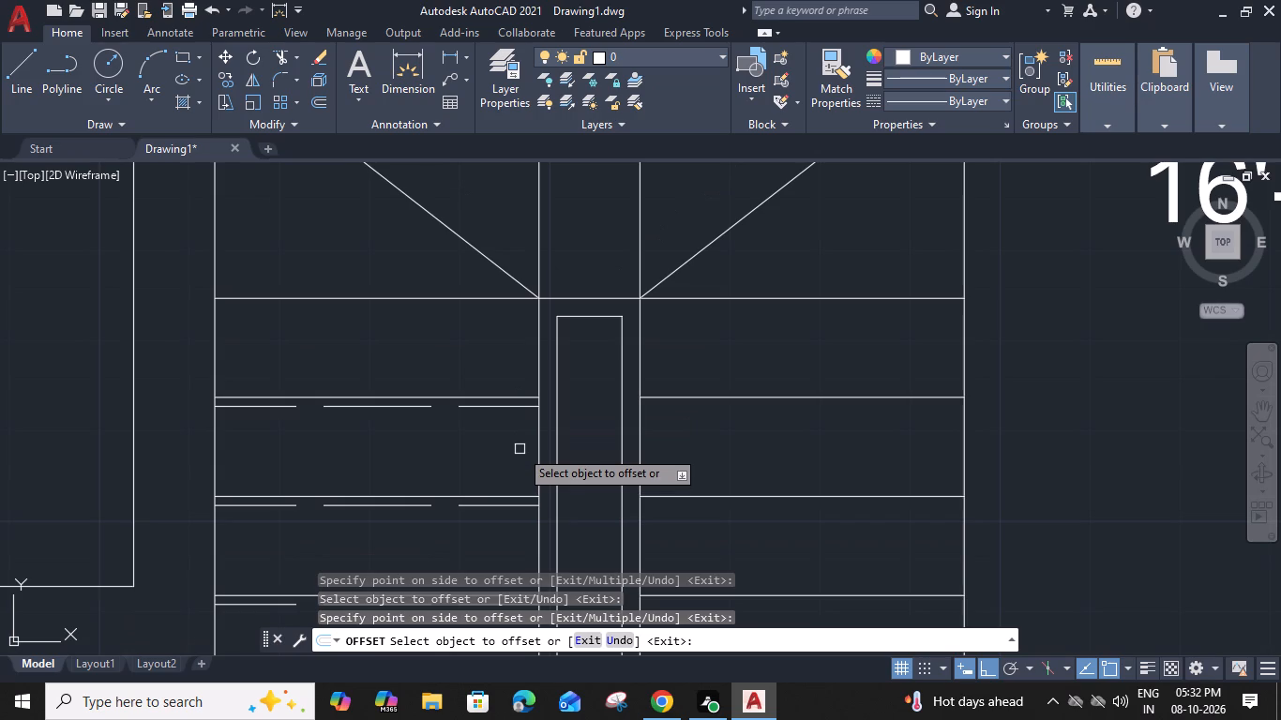
pyautogui.click(507, 408)
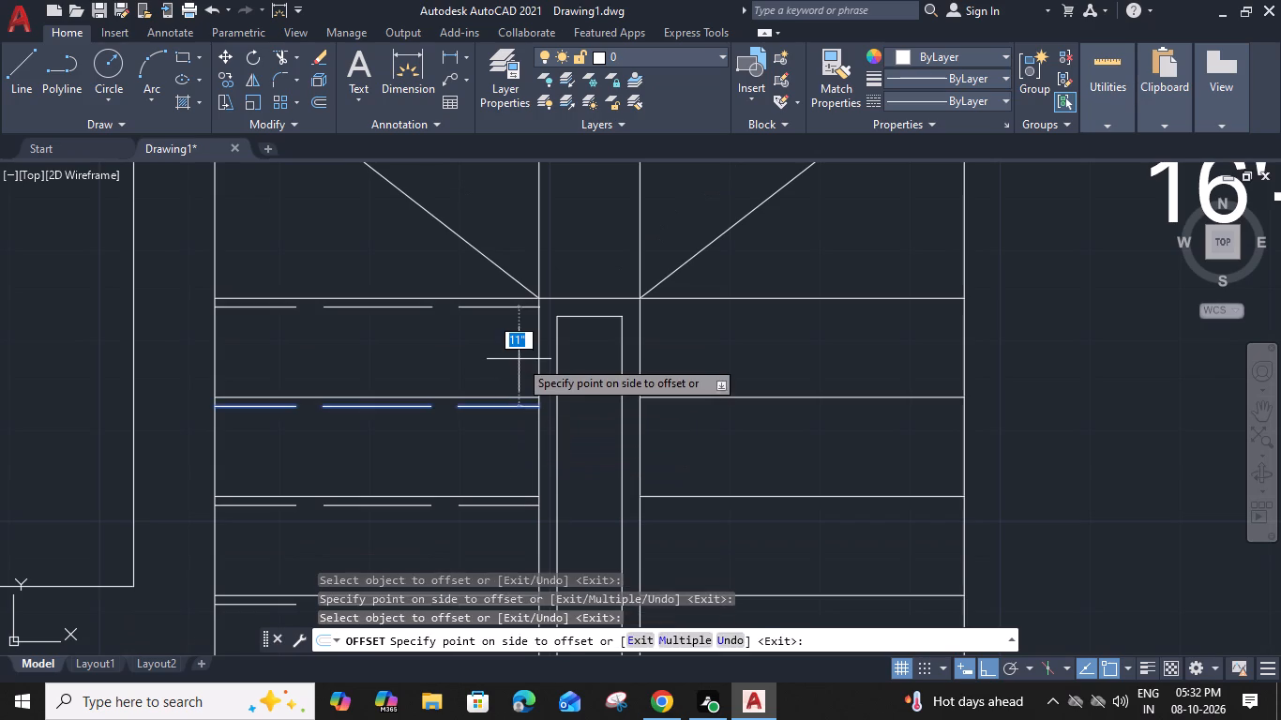
pyautogui.click(519, 359)
pyautogui.moveTo(519, 359); pyautogui.dragTo(498, 532, button='middle')
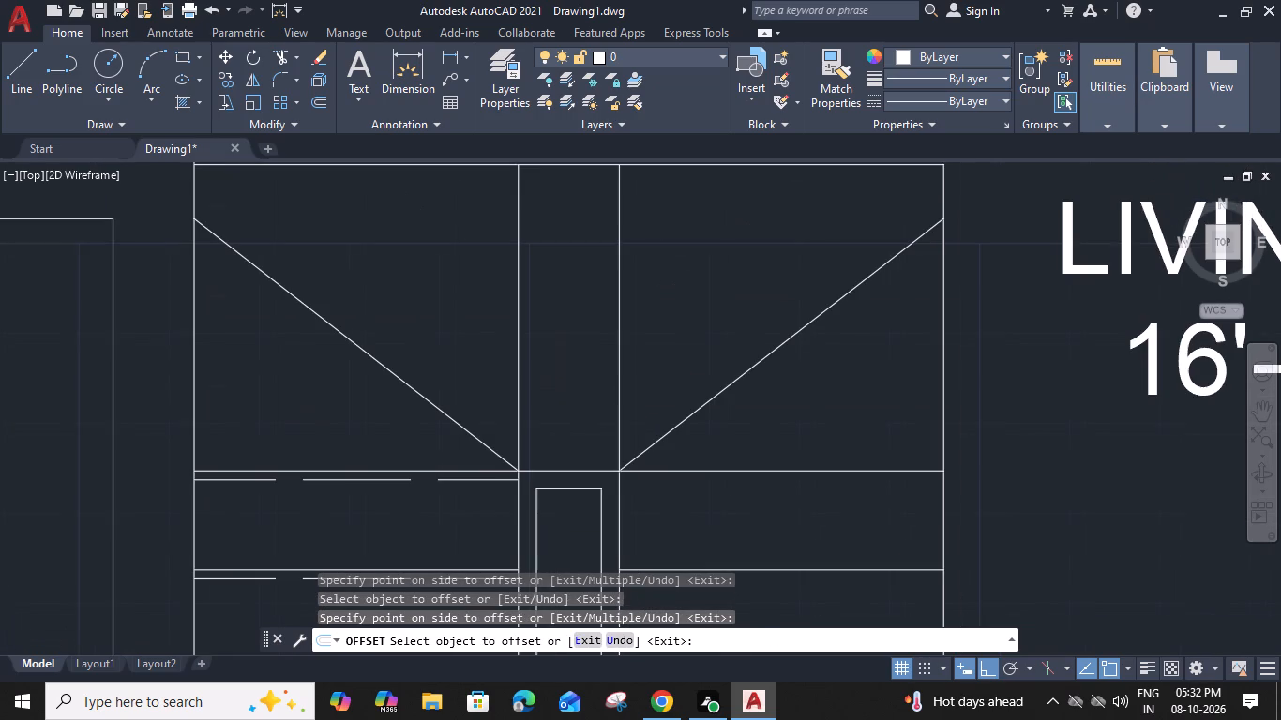
pyautogui.moveTo(498, 532); pyautogui.dragTo(498, 531, button='middle')
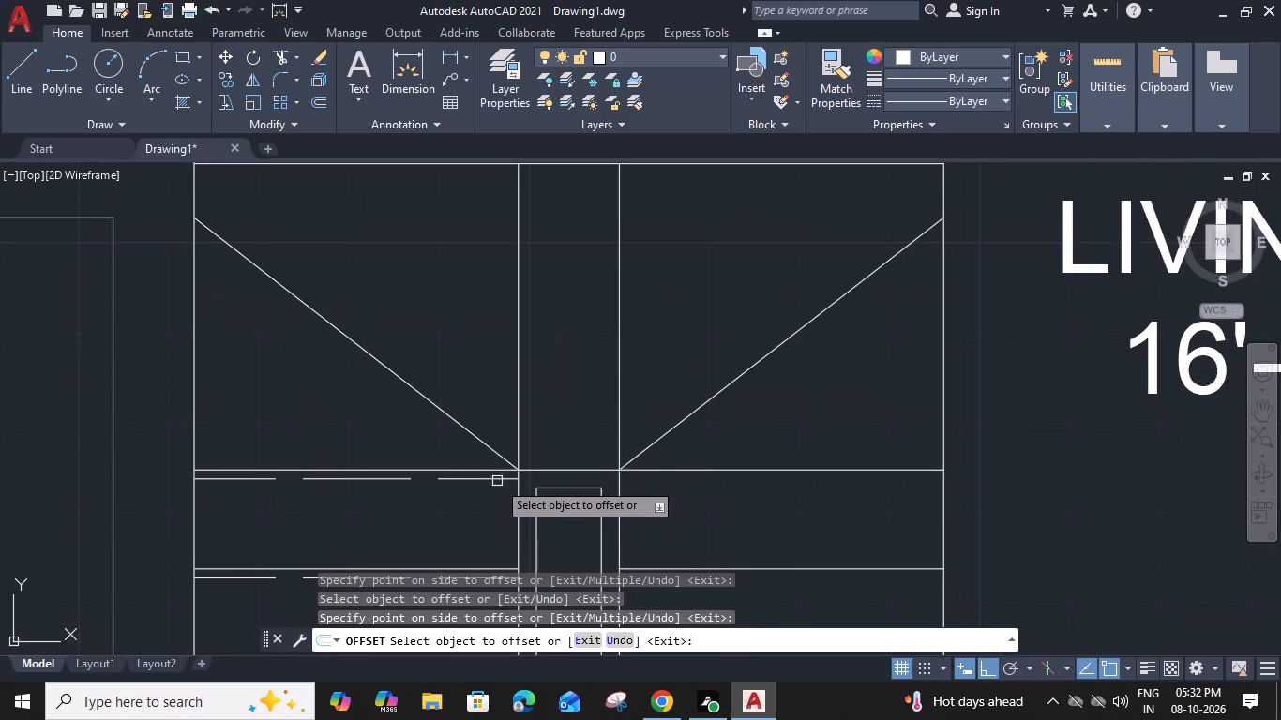
pyautogui.press('Escape')
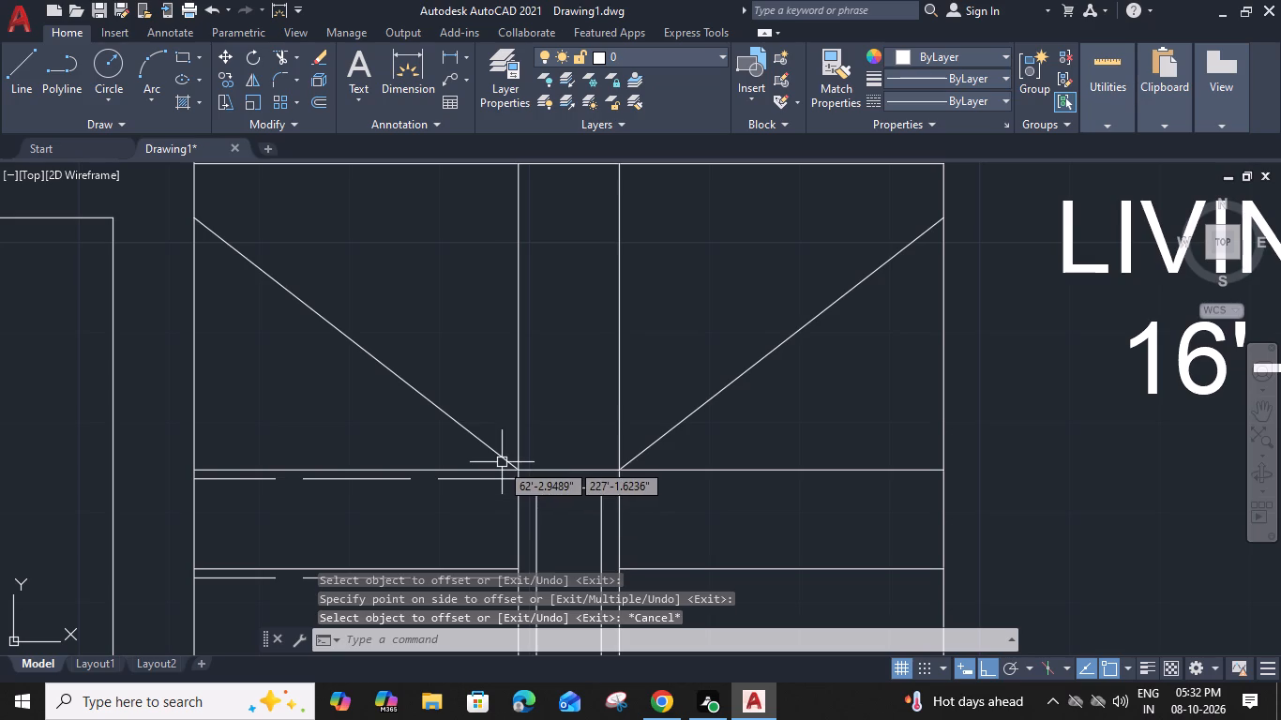
# Stretch the outer end of the west winder diagonal to the staircase's northwest corner.
pyautogui.click(454, 421)
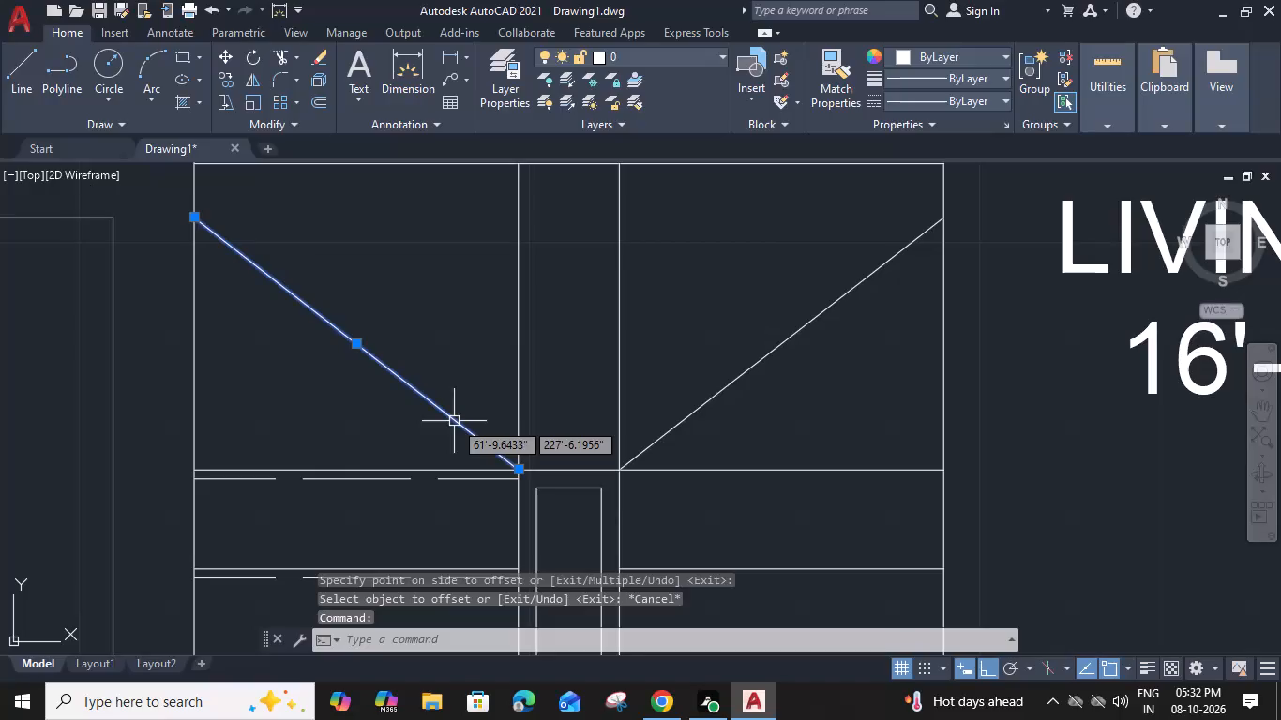
pyautogui.moveTo(156, 235); pyautogui.dragTo(206, 371, button='middle')
pyautogui.click(243, 352)
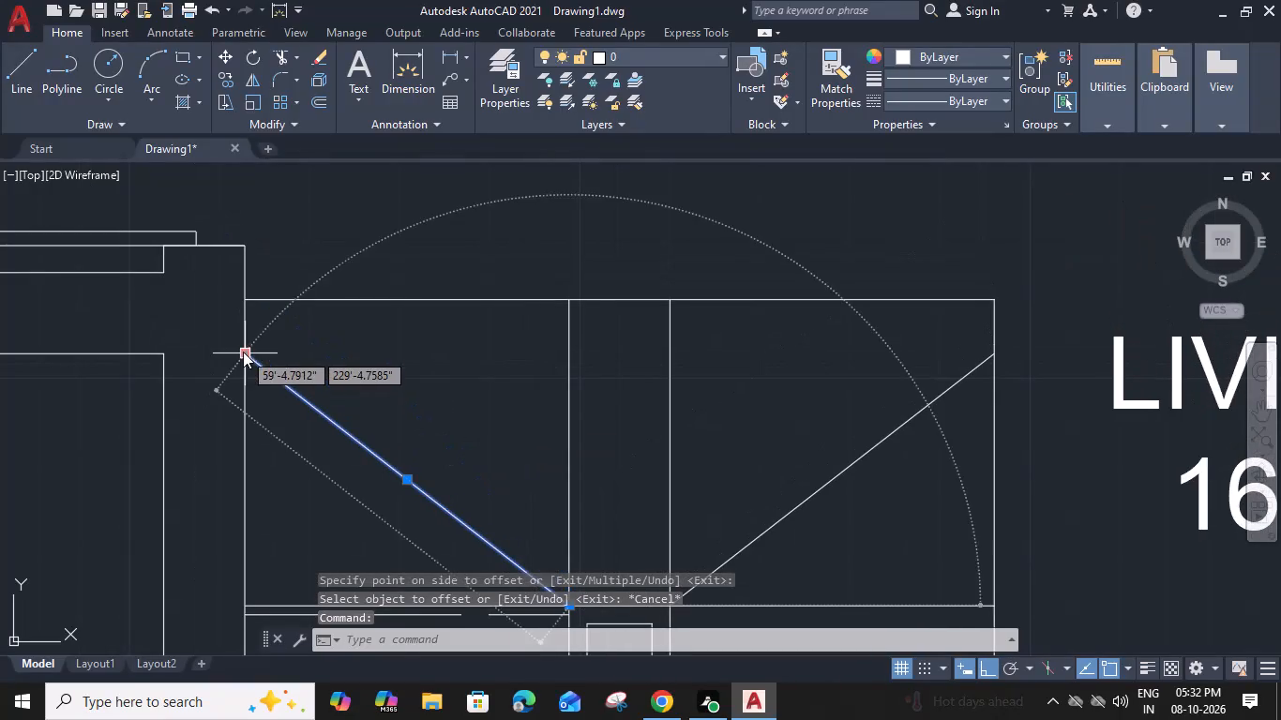
pyautogui.click(245, 296)
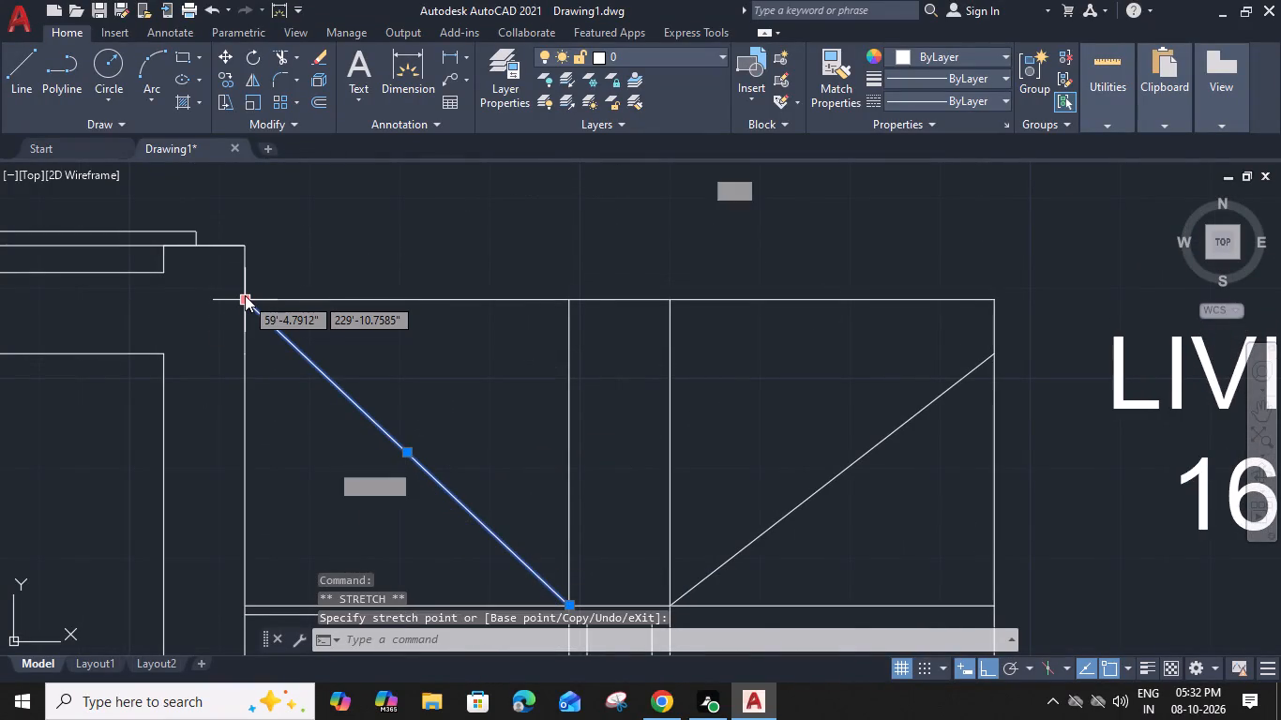
# Stretch the outer end of the east winder diagonal to the staircase's northeast corner.
pyautogui.scroll(-1, 517, 344)
pyautogui.click(783, 380)
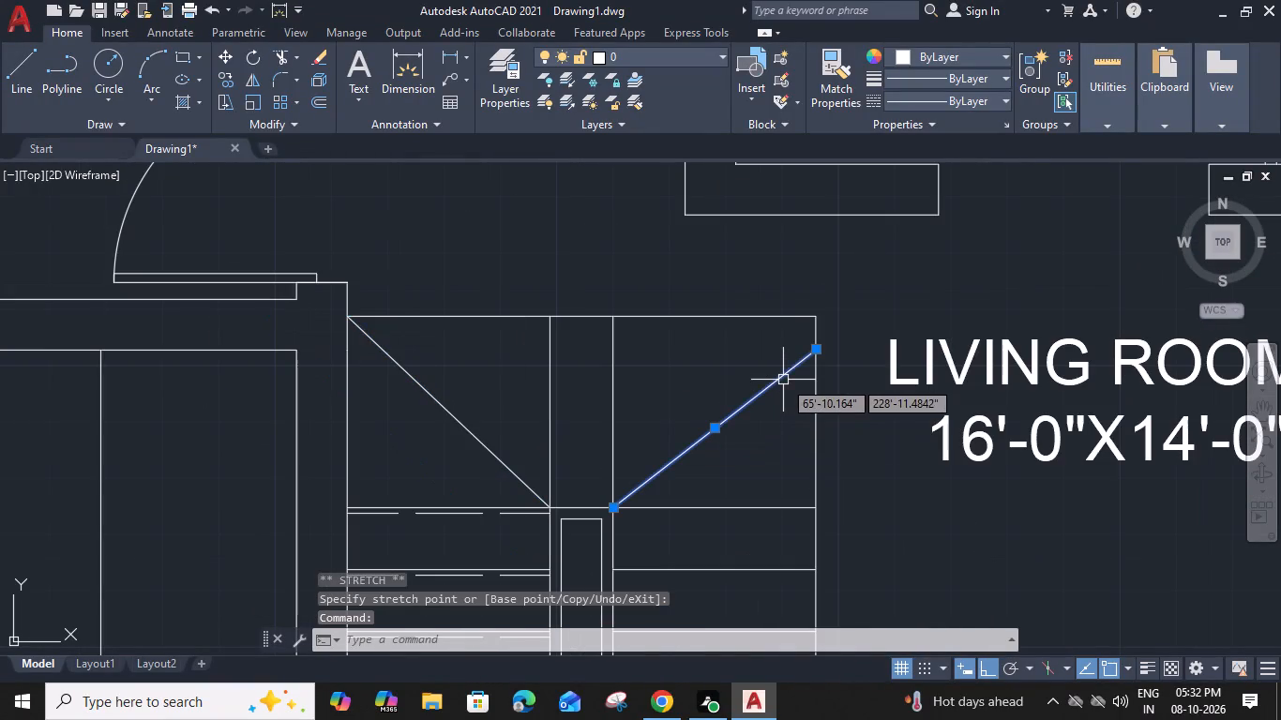
pyautogui.click(815, 352)
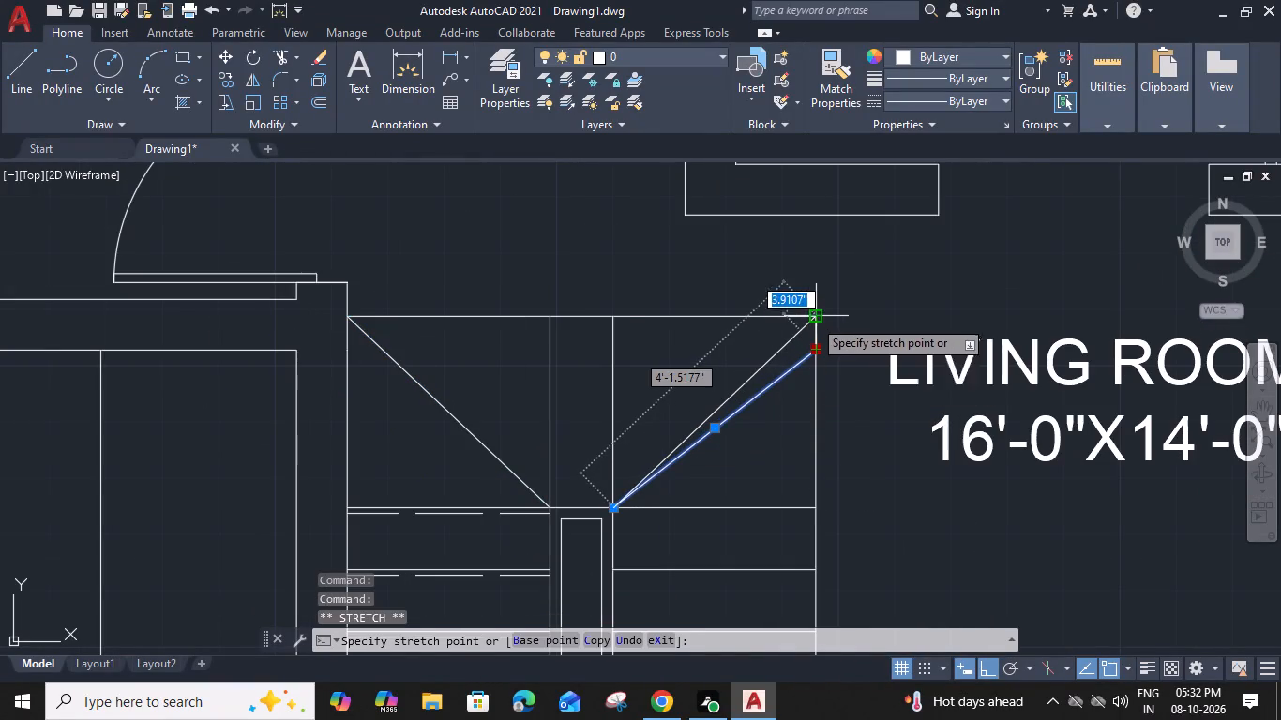
pyautogui.click(813, 319)
pyautogui.press('Escape')
pyautogui.press('Escape')
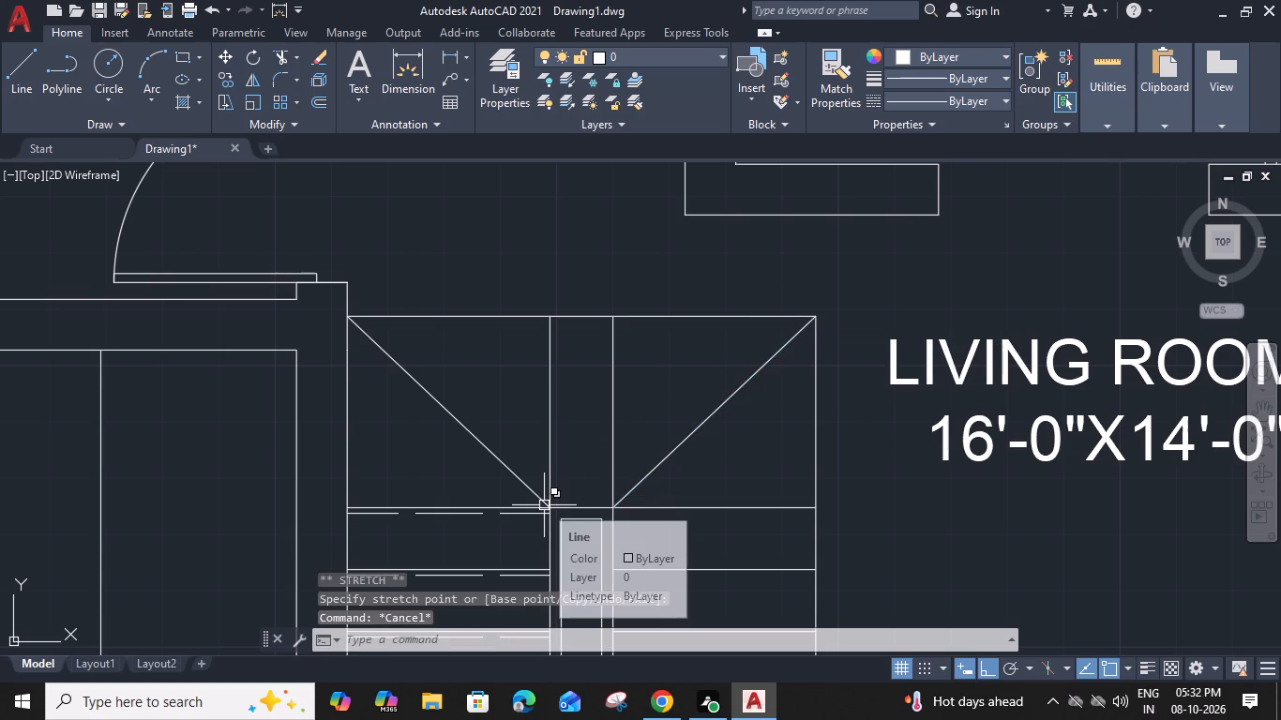
# Offset the west winder diagonal 1" toward the southwest.
pyautogui.click(514, 473)
pyautogui.write('O')
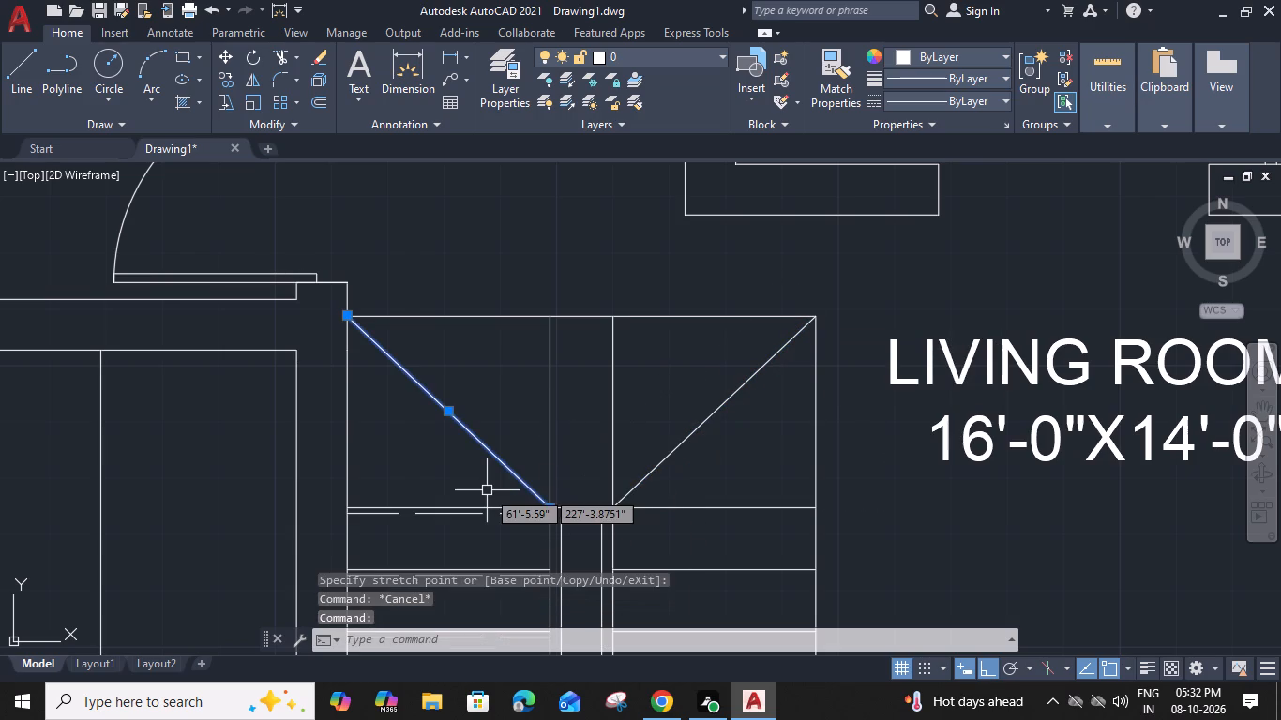
pyautogui.press('space')
pyautogui.write('1"')
pyautogui.press('Return')
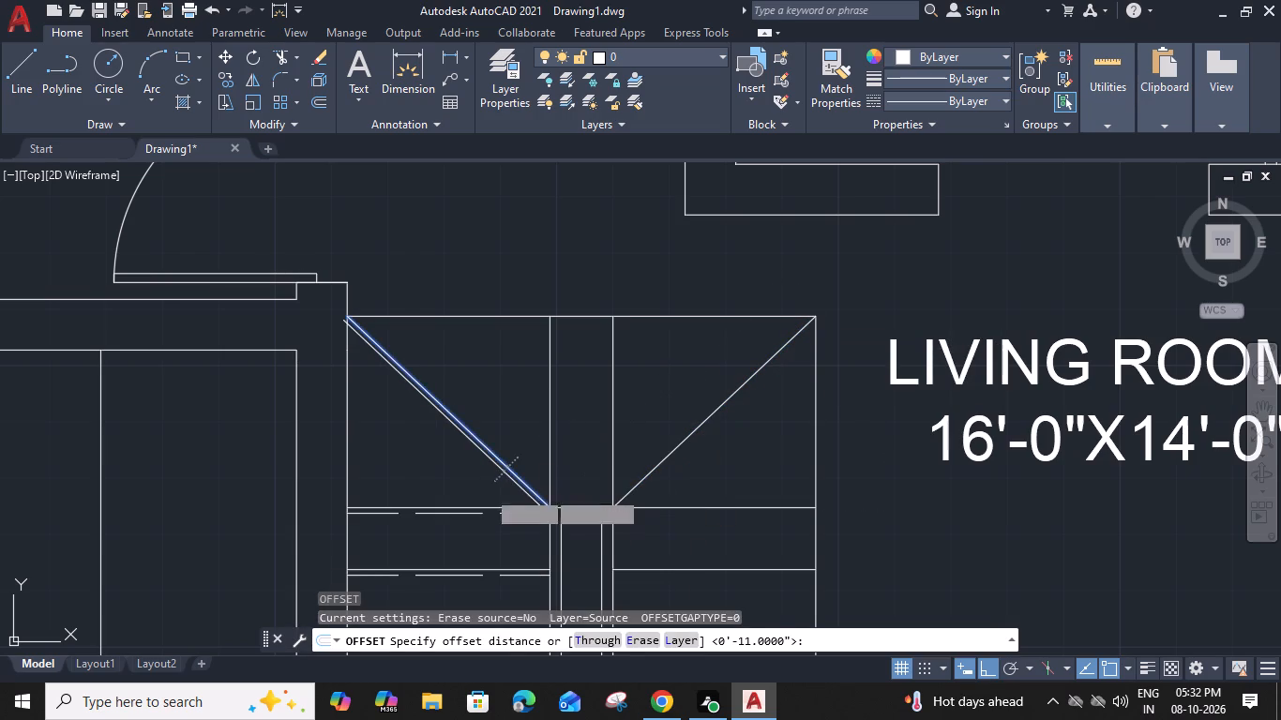
pyautogui.click(487, 490)
pyautogui.press('Escape')
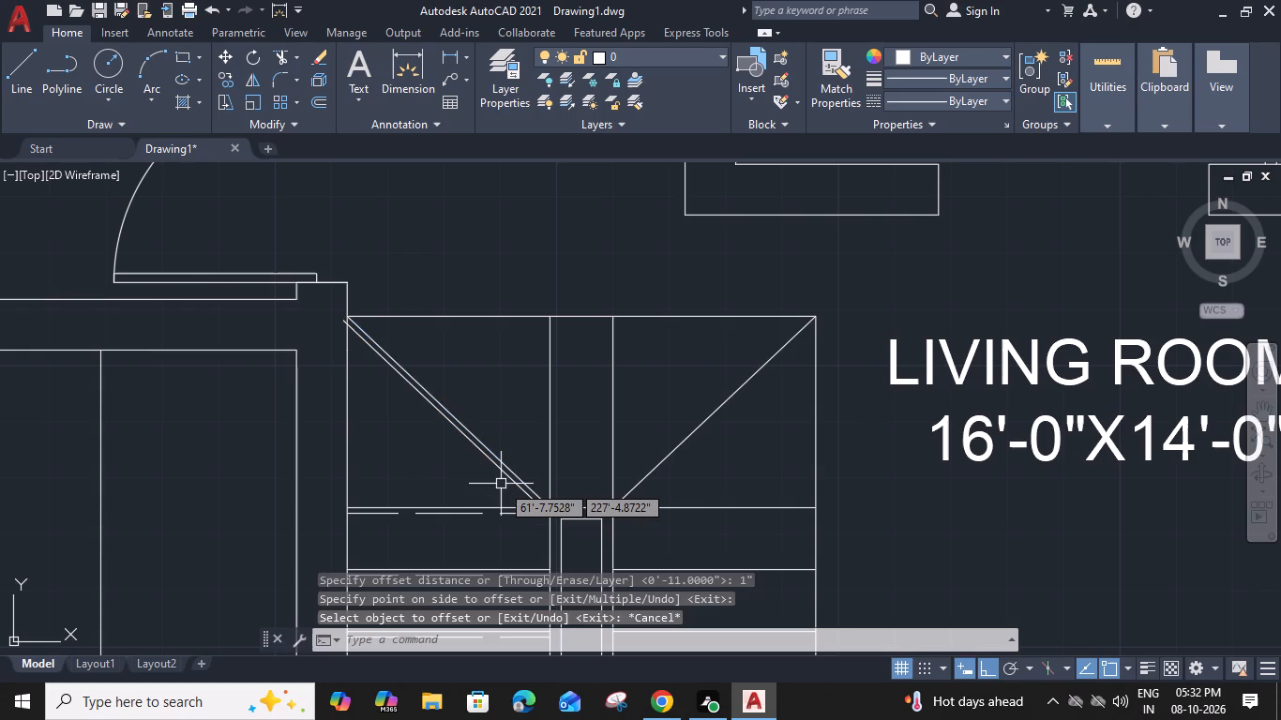
# Give the offset copy of the west winder diagonal the dashed ACAD_ISO02W100 linetype.
pyautogui.click(506, 478)
pyautogui.click(991, 96)
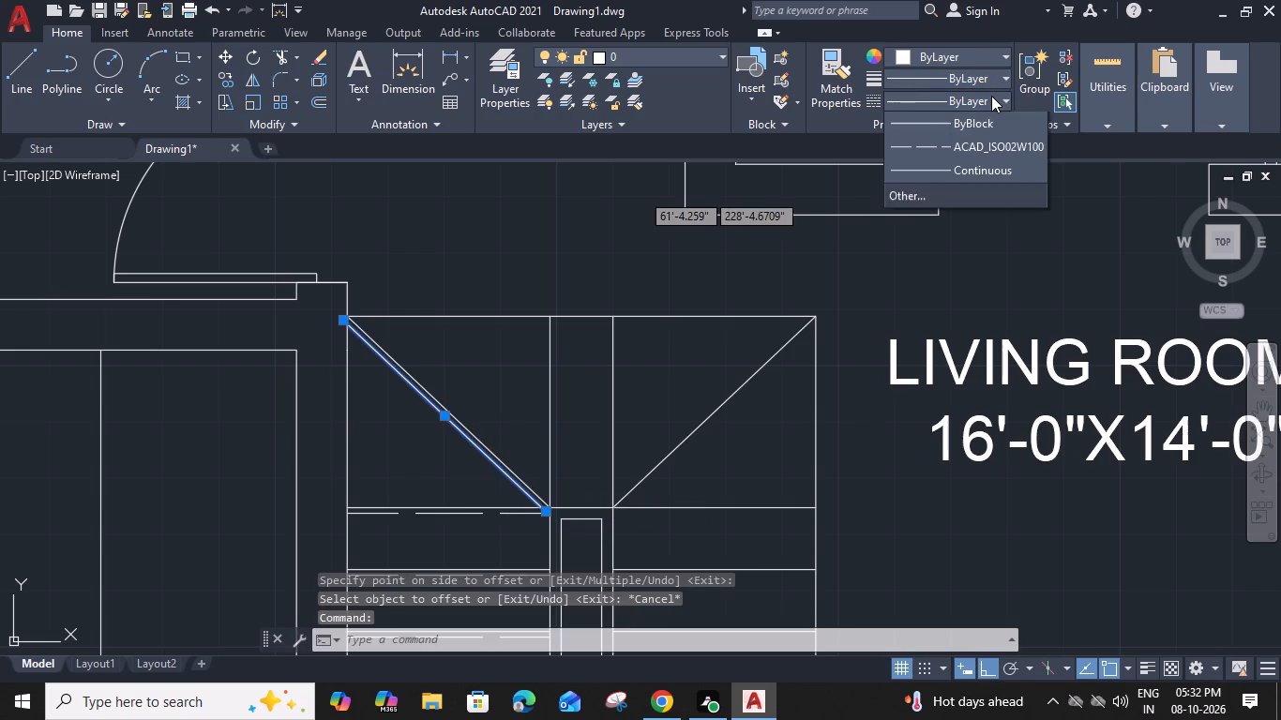
pyautogui.click(947, 172)
pyautogui.press('Escape')
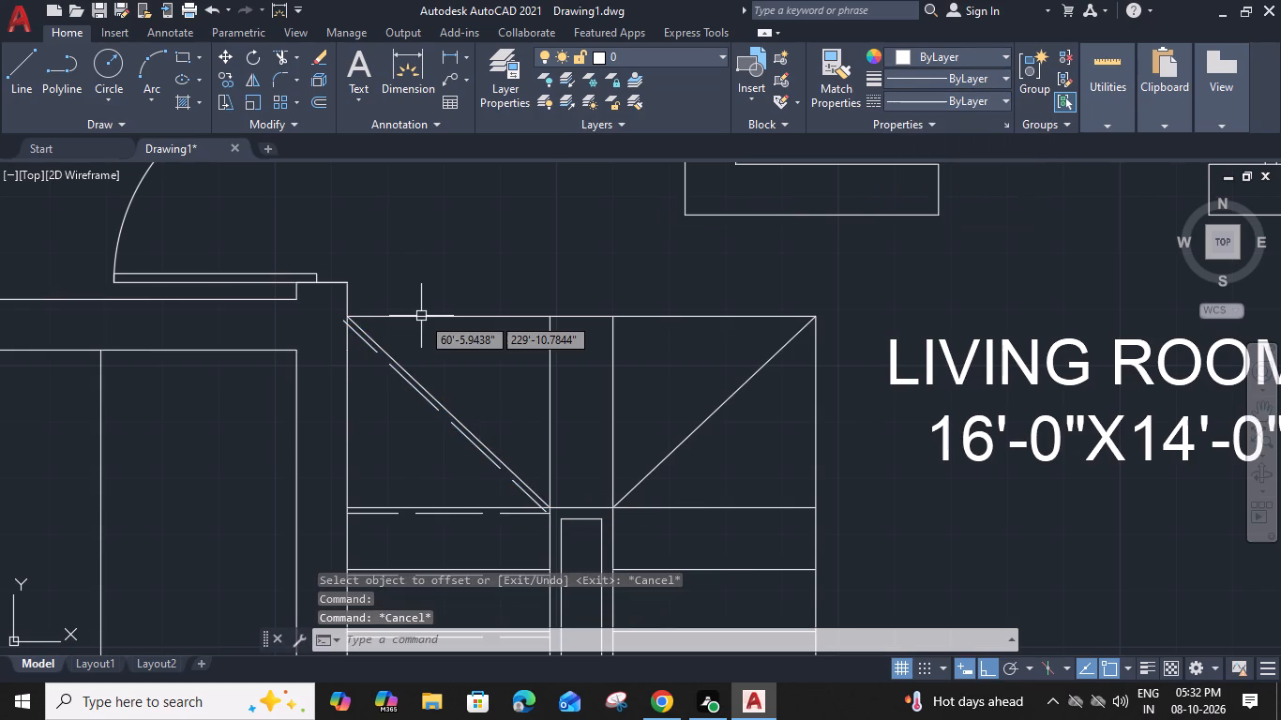
# Trim both ends of the dashed west diagonal where they overrun the staircase's west edge and the flight's top tread line.
pyautogui.write('TR')
pyautogui.press('space')
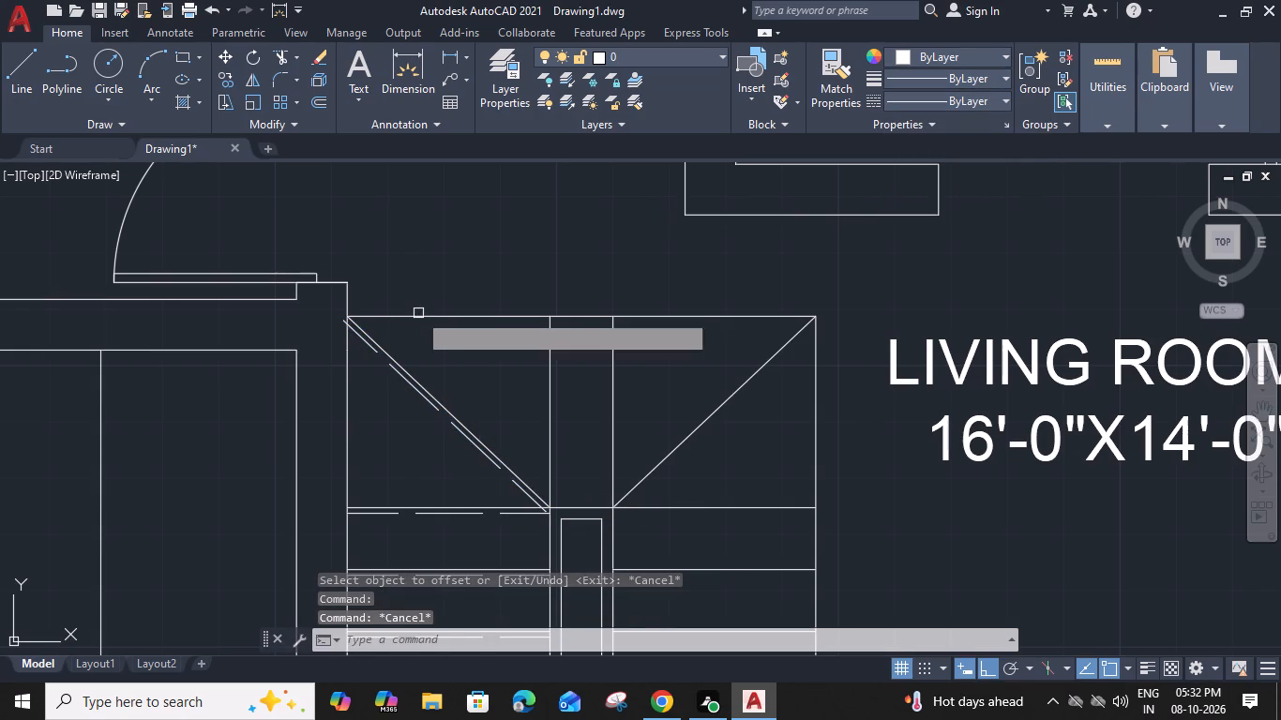
pyautogui.scroll(2, 339, 315)
pyautogui.click(342, 327)
pyautogui.scroll(-3, 342, 327)
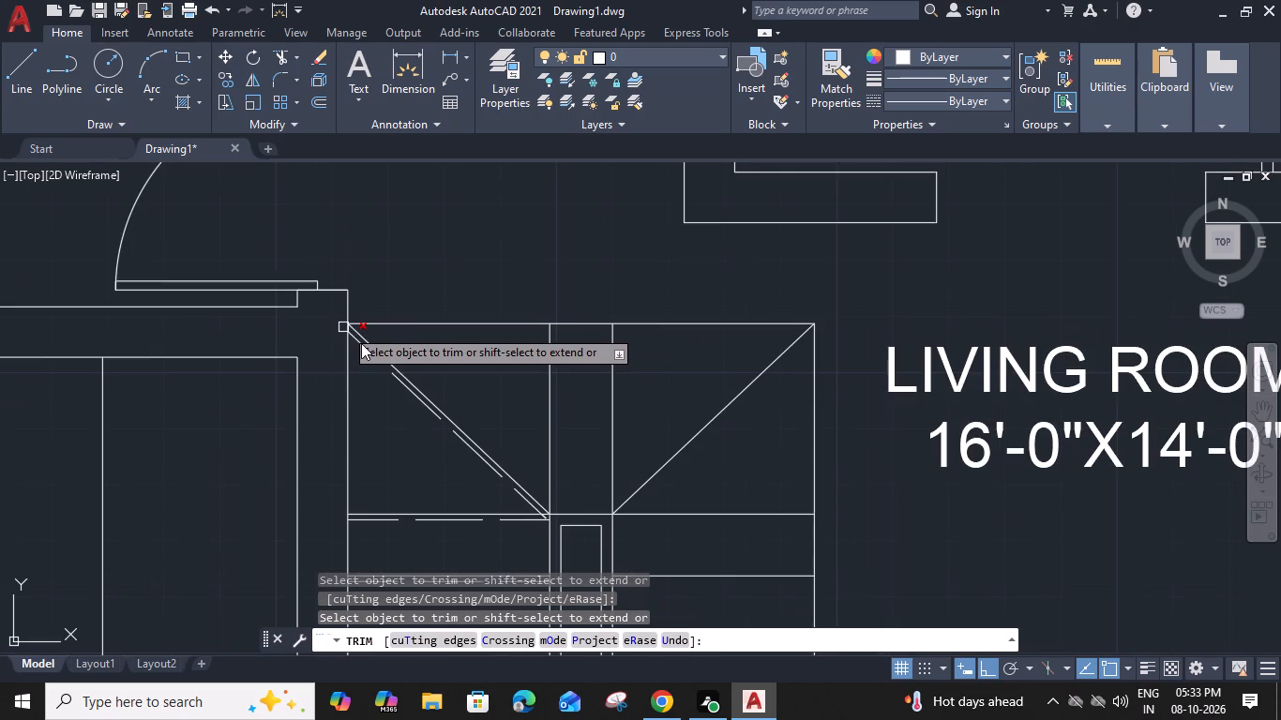
pyautogui.scroll(2, 545, 530)
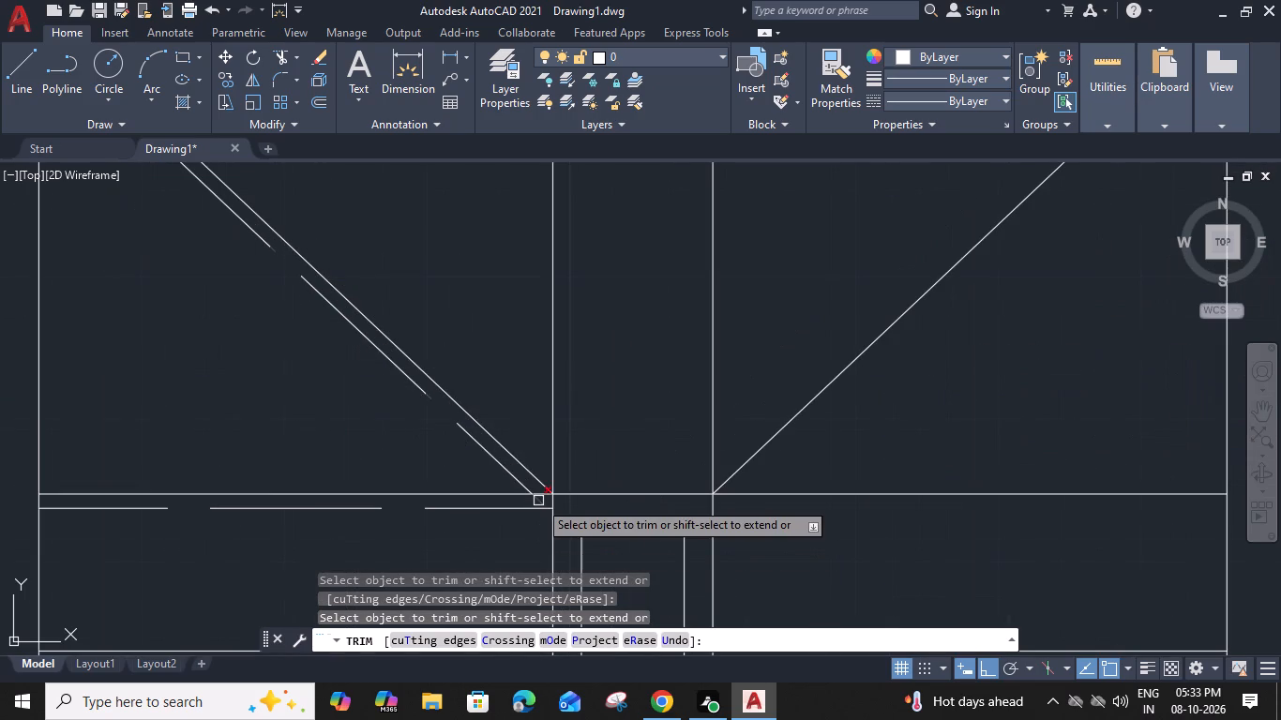
pyautogui.click(538, 501)
pyautogui.press('Escape')
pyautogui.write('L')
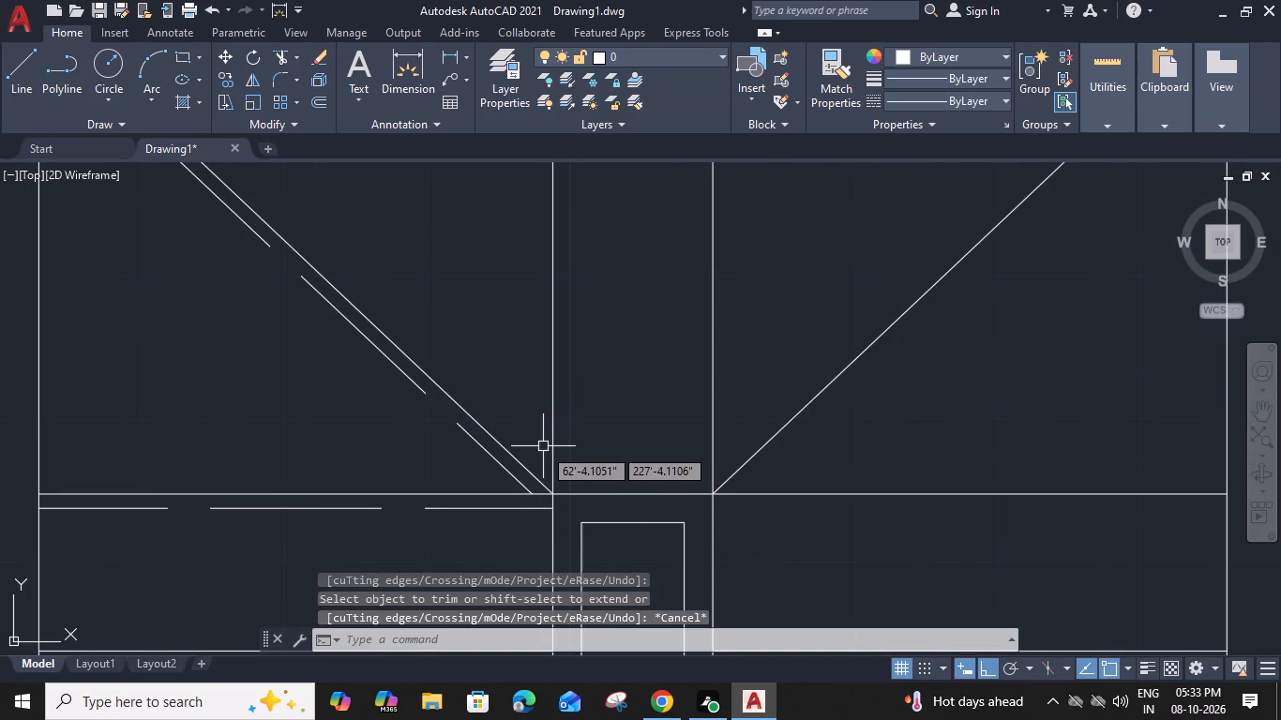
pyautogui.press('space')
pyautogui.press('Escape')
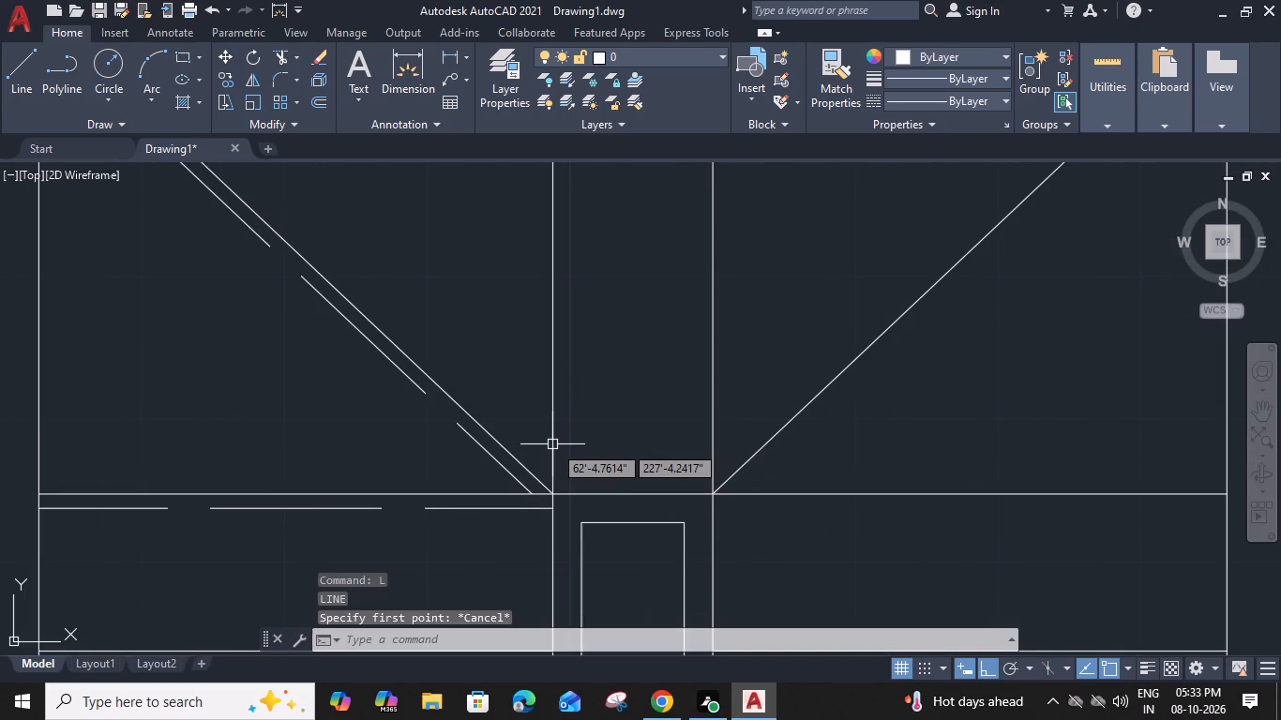
# Offset the vertical riser line between the west winder and the middle landing strip 1" west.
pyautogui.click(556, 443)
pyautogui.write('O')
pyautogui.press('space')
pyautogui.write('1"')
pyautogui.press('Return')
pyautogui.click(528, 442)
pyautogui.press('Escape')
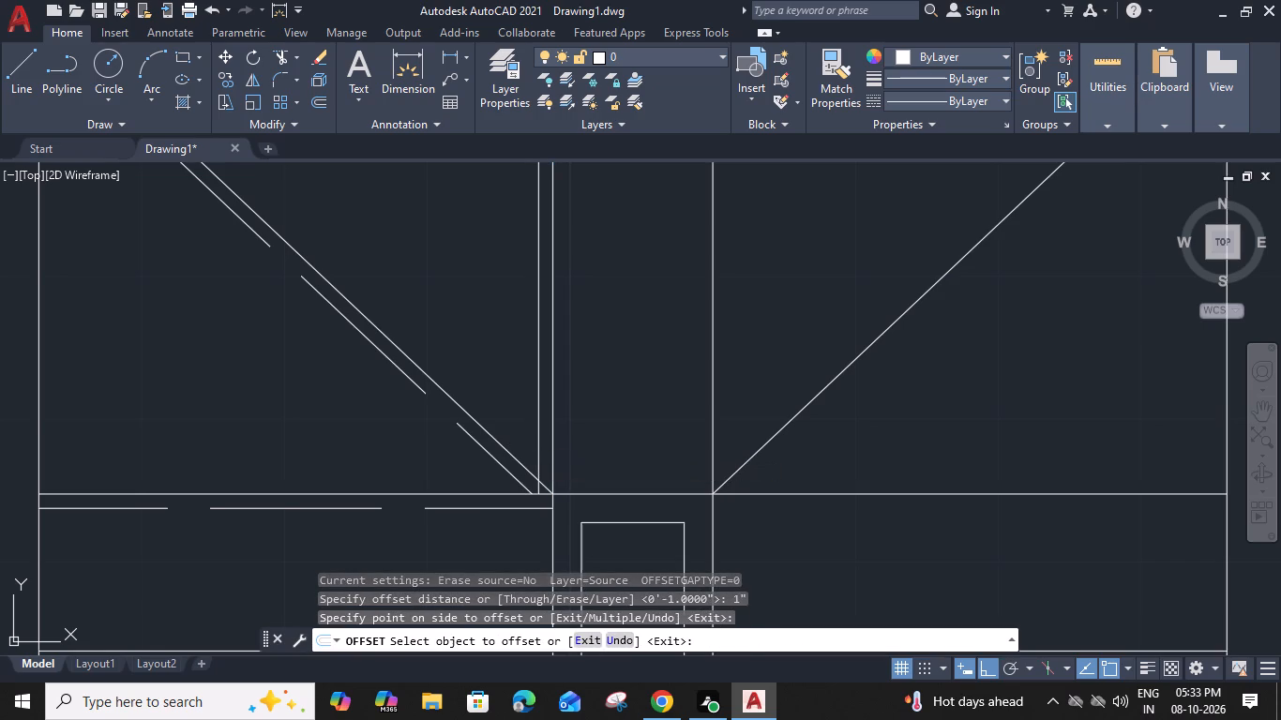
# Give the new vertical line beside the west winder riser the dashed ACAD_ISO02W100 linetype.
pyautogui.click(536, 440)
pyautogui.click(957, 98)
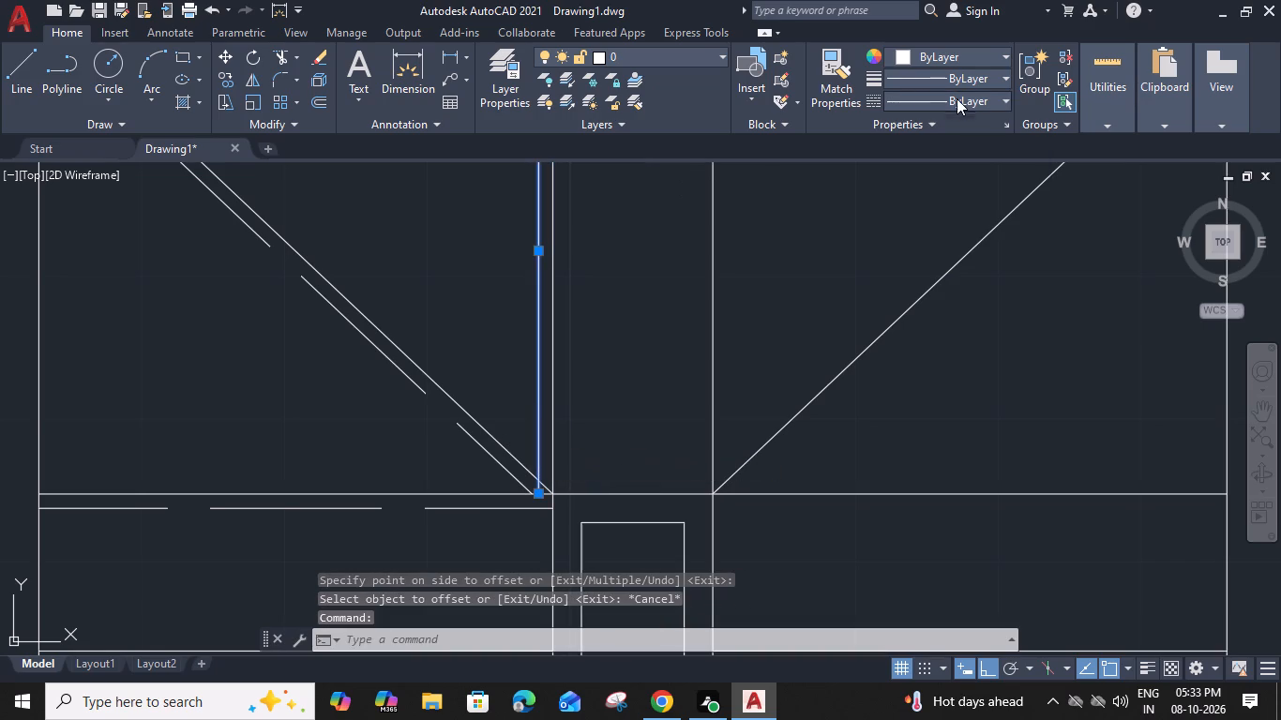
pyautogui.click(942, 173)
pyautogui.press('Escape')
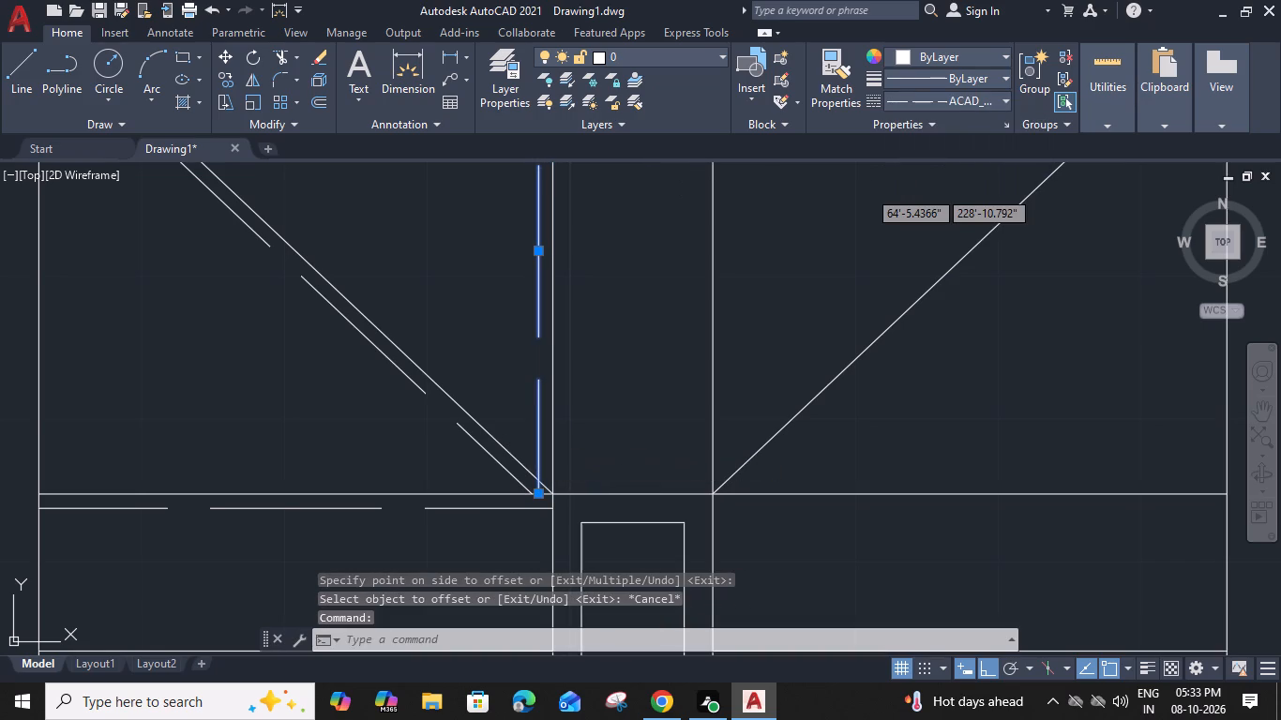
# Trim the lower end of the dashed vertical line back to the west winder diagonal.
pyautogui.press('t')
pyautogui.press('r')
pyautogui.press('space')
pyautogui.scroll(2, 561, 482)
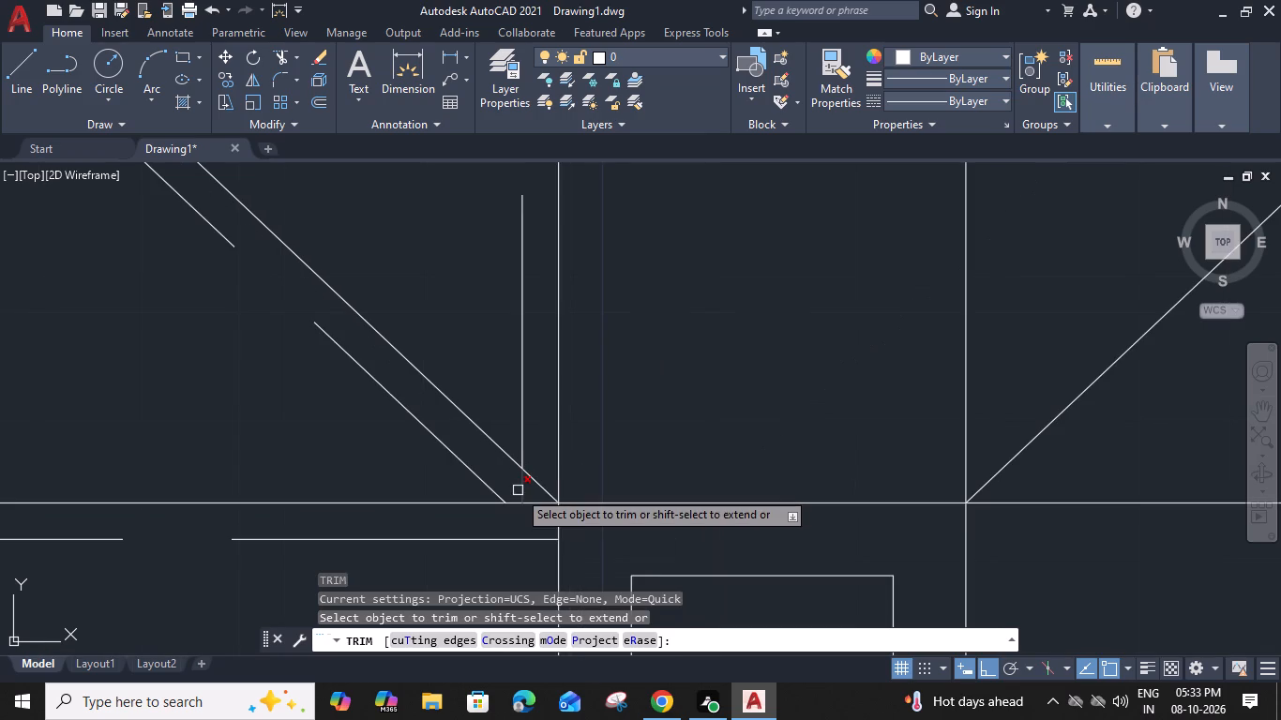
pyautogui.click(519, 490)
pyautogui.scroll(-3, 519, 490)
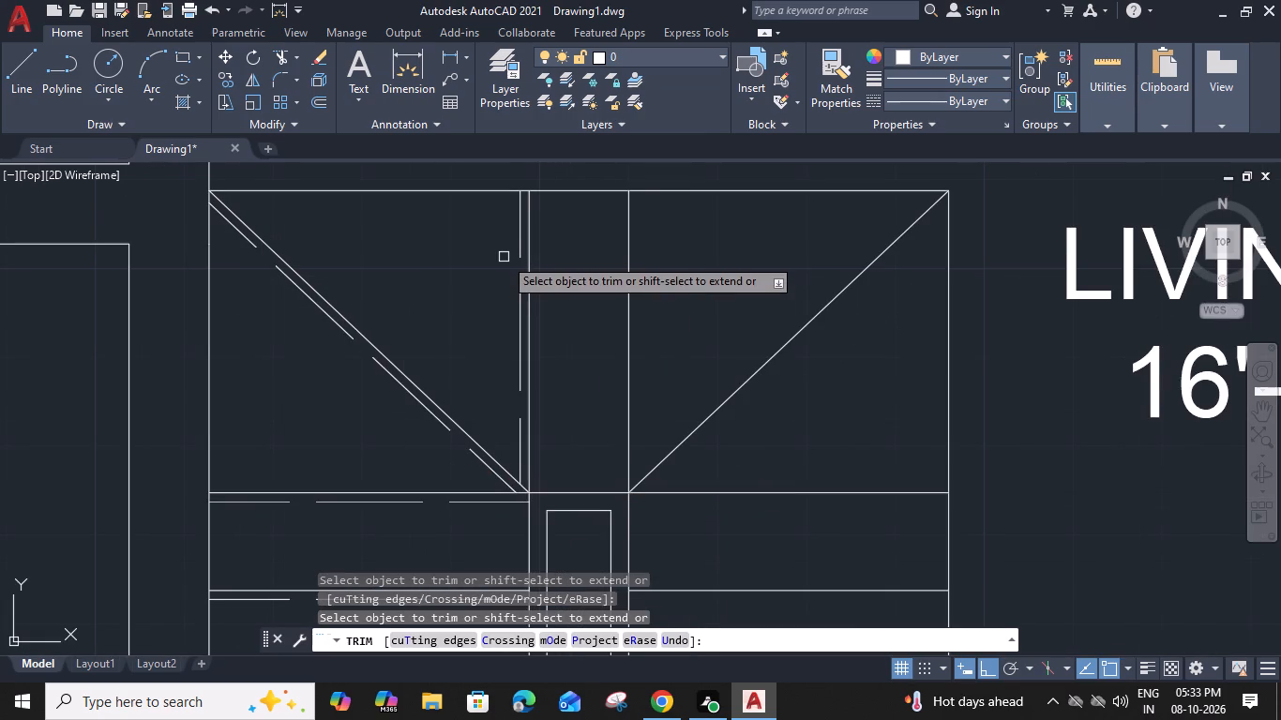
pyautogui.press('Escape')
# Offset the dashed vertical line 11" east, giving the east winder riser a dashed companion.
pyautogui.click(517, 262)
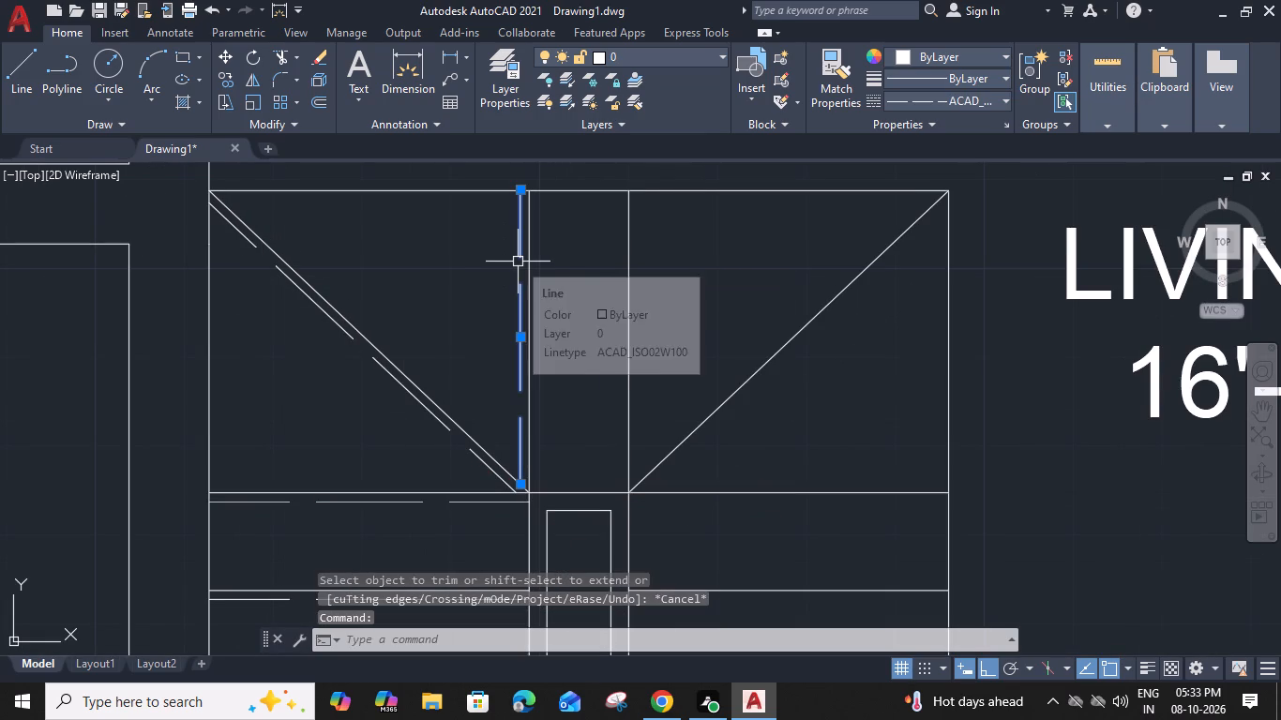
pyautogui.write('O 11')
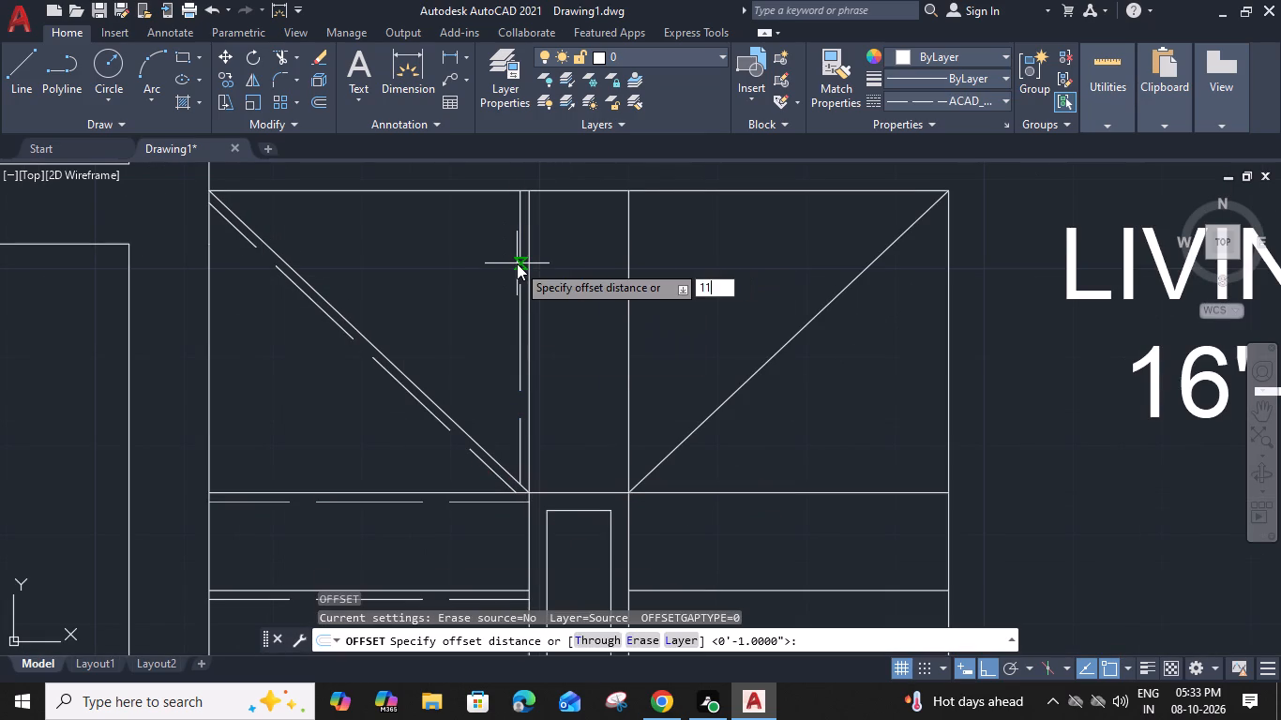
pyautogui.hotkey('shift', '"')
pyautogui.press('Return')
pyautogui.click(681, 278)
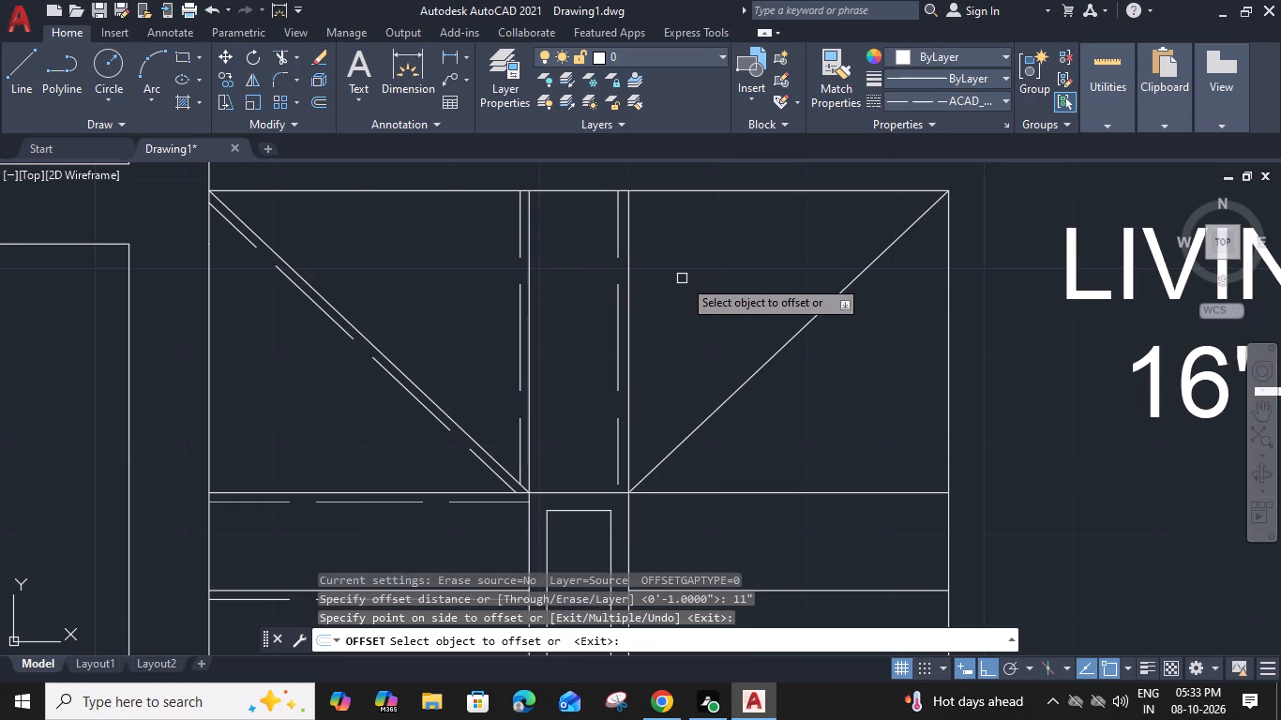
pyautogui.press('Escape')
# Extend the lower end of the east dashed vertical line down to the top edge of the flights.
pyautogui.write('EX')
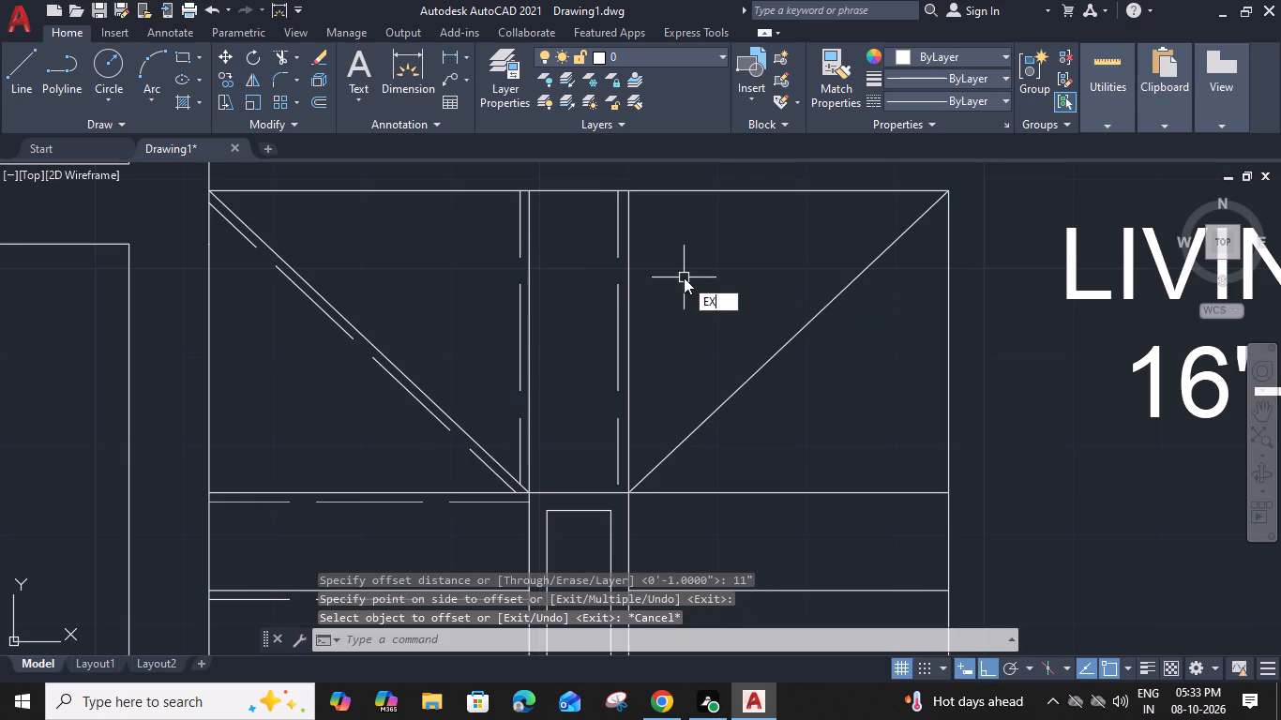
pyautogui.press('space')
pyautogui.click(616, 346)
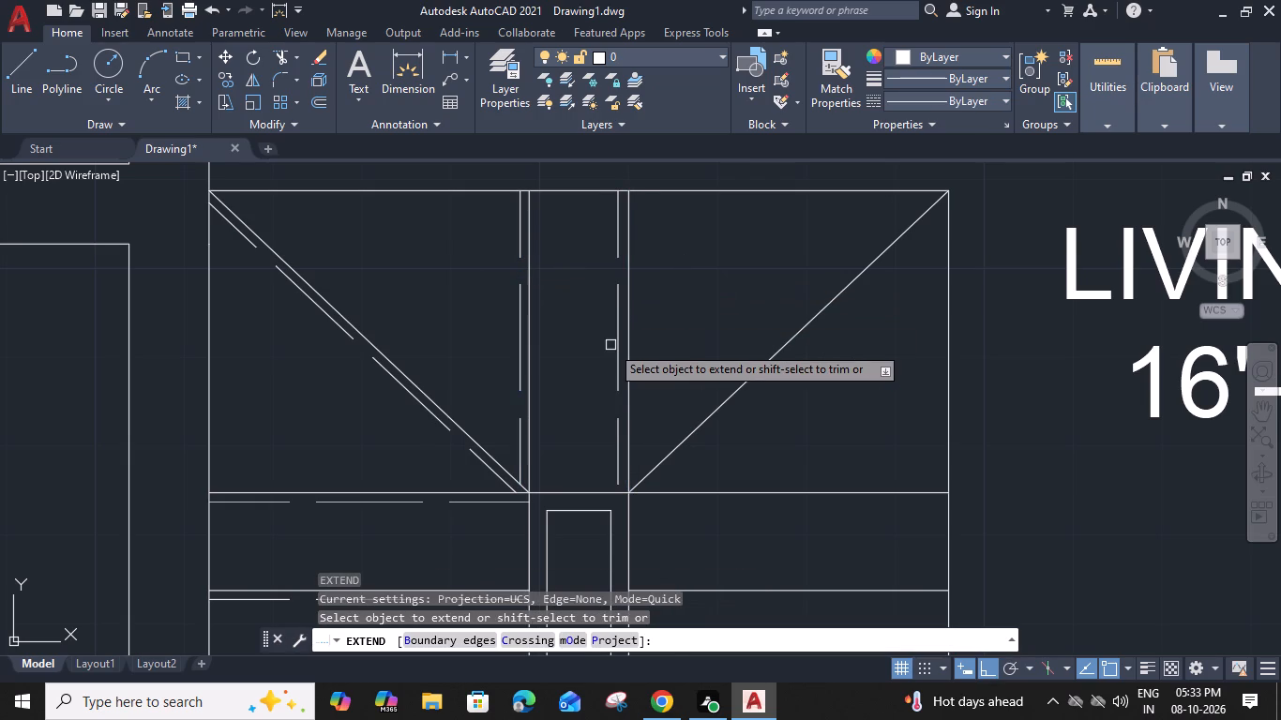
pyautogui.press('`')
pyautogui.press('Escape')
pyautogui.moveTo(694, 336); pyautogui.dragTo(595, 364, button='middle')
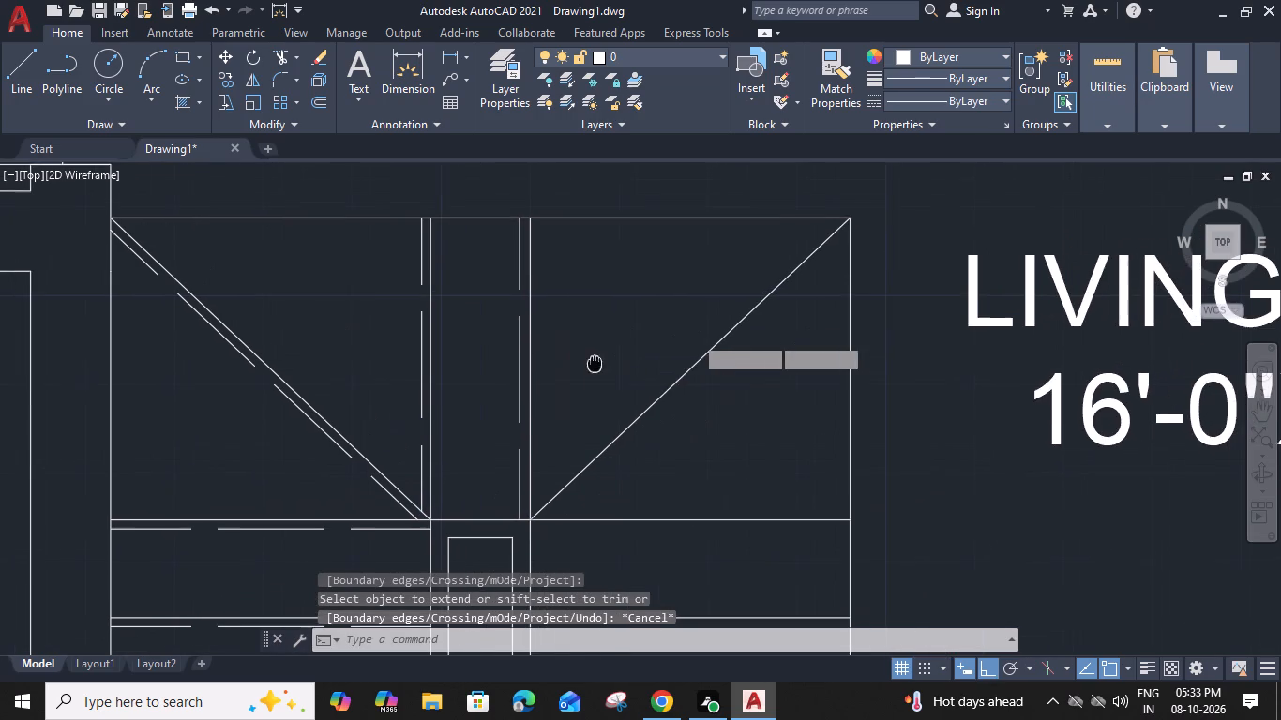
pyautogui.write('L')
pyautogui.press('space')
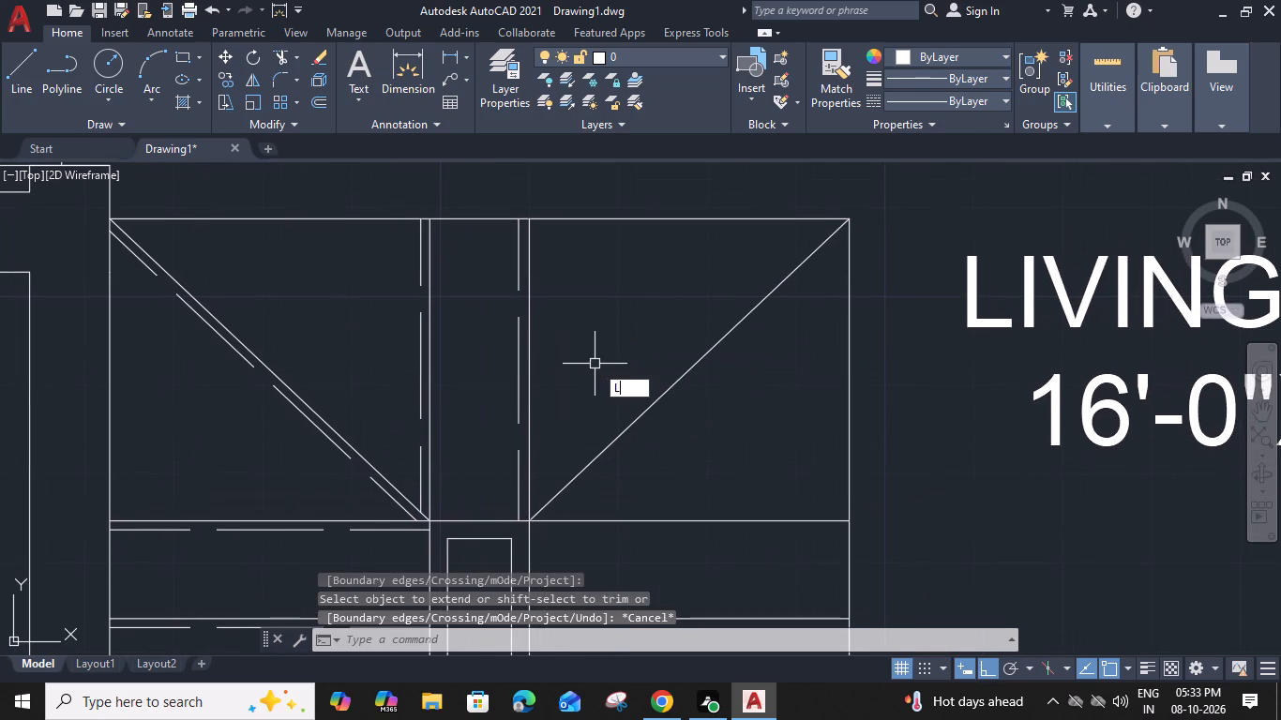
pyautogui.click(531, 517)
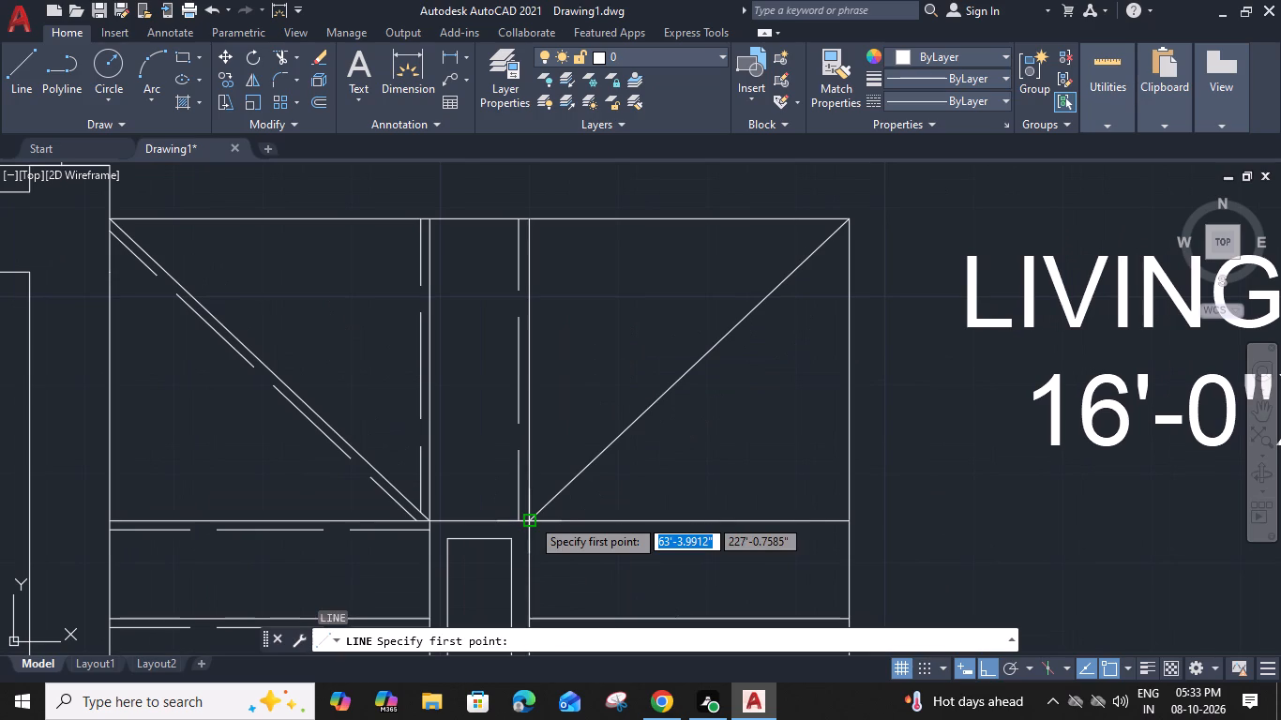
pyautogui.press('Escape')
# Offset the east winder diagonal 1" toward the northwest.
pyautogui.click(780, 290)
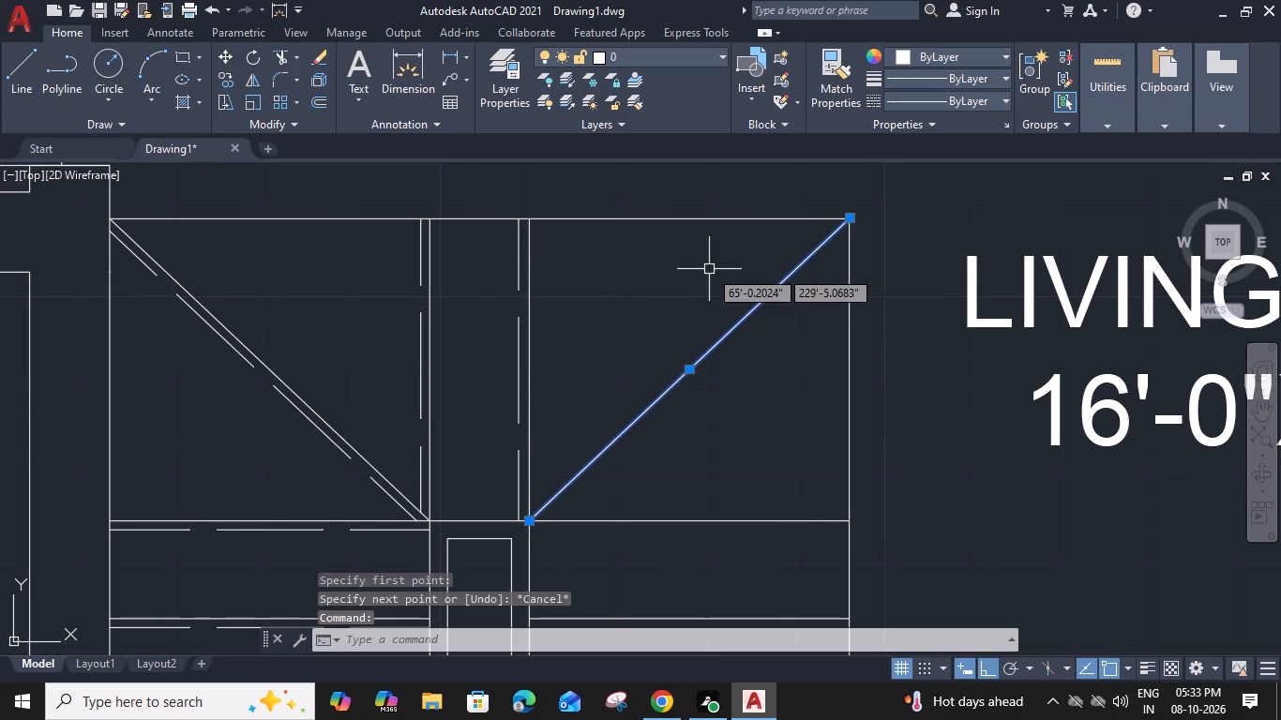
pyautogui.write('O 11')
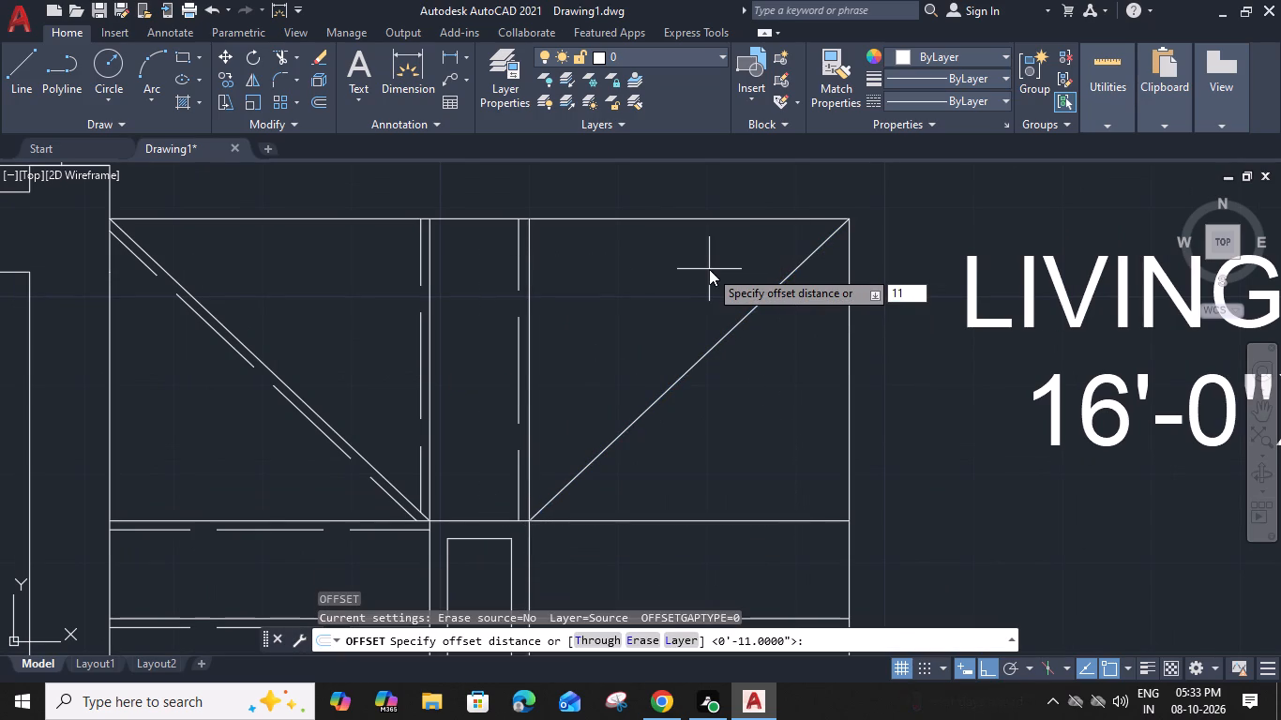
pyautogui.press('BackSpace')
pyautogui.hotkey('shift', '"')
pyautogui.press('Return')
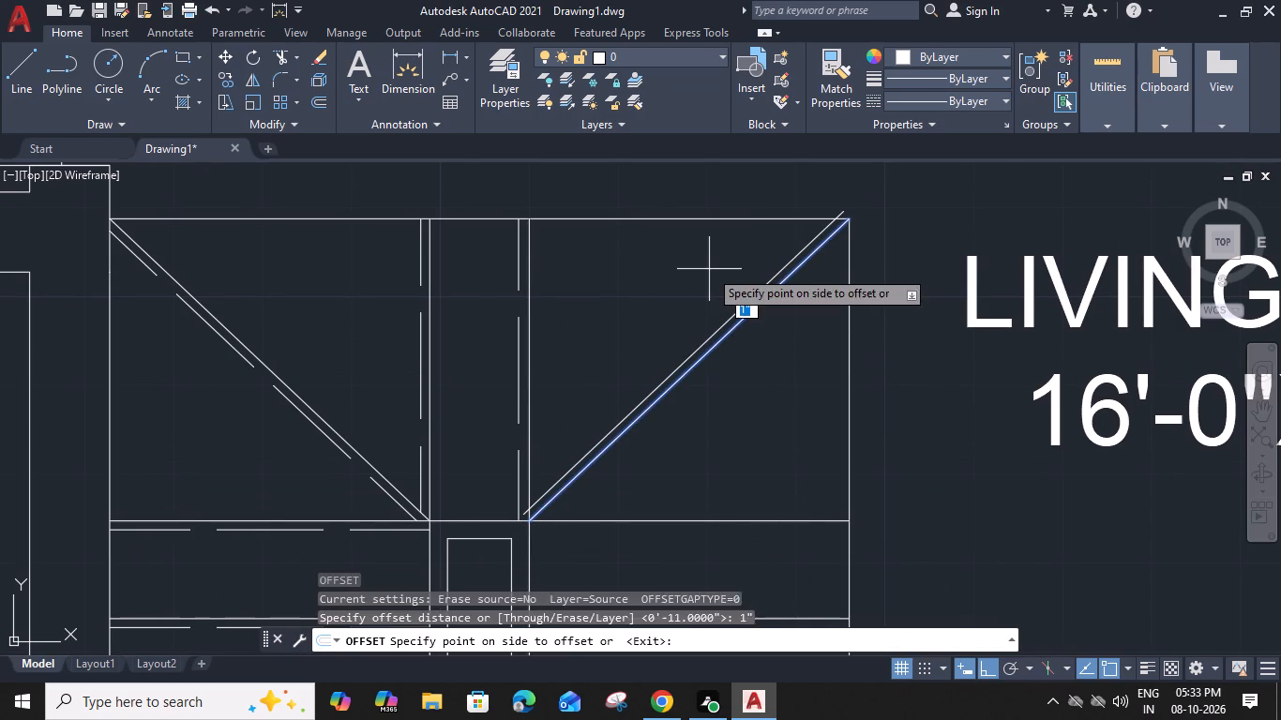
pyautogui.click(709, 269)
pyautogui.press('Escape')
# Trim both ends of the east diagonal's offset copy at the vertical riser line and the staircase's north edge.
pyautogui.press('t')
pyautogui.write('R')
pyautogui.press('space')
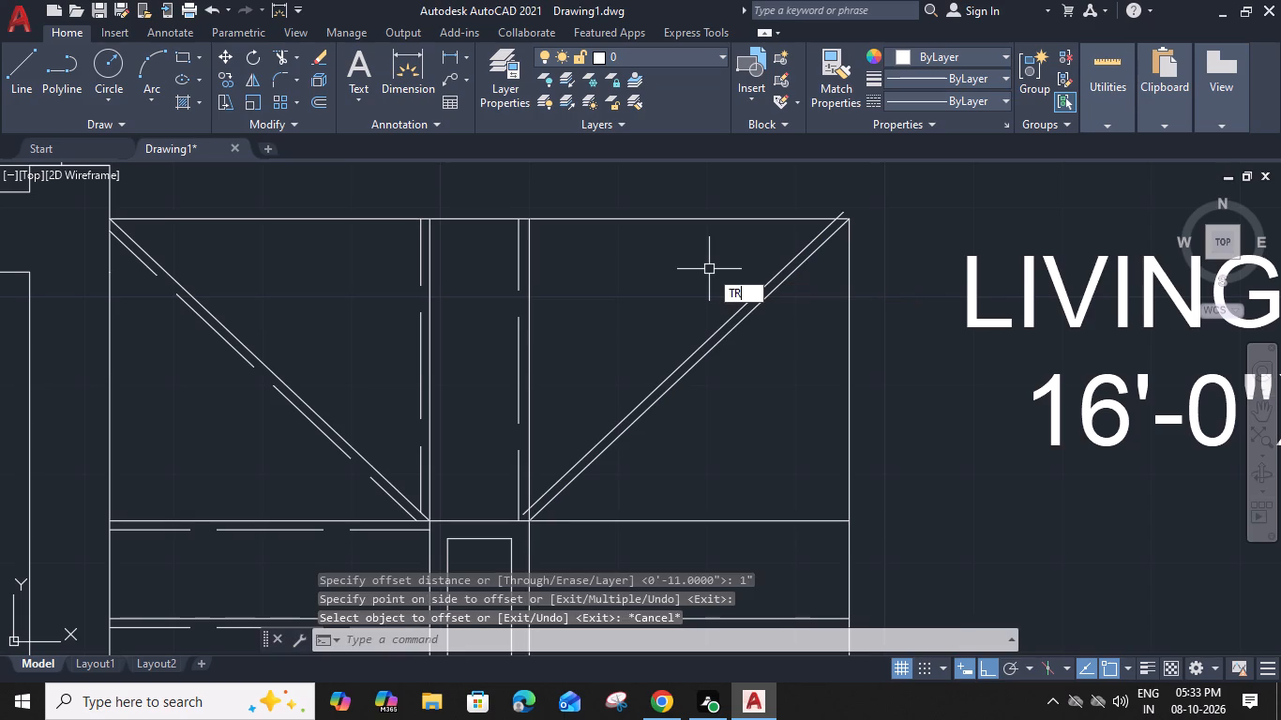
pyautogui.scroll(2, 542, 520)
pyautogui.click(502, 502)
pyautogui.scroll(-3, 502, 502)
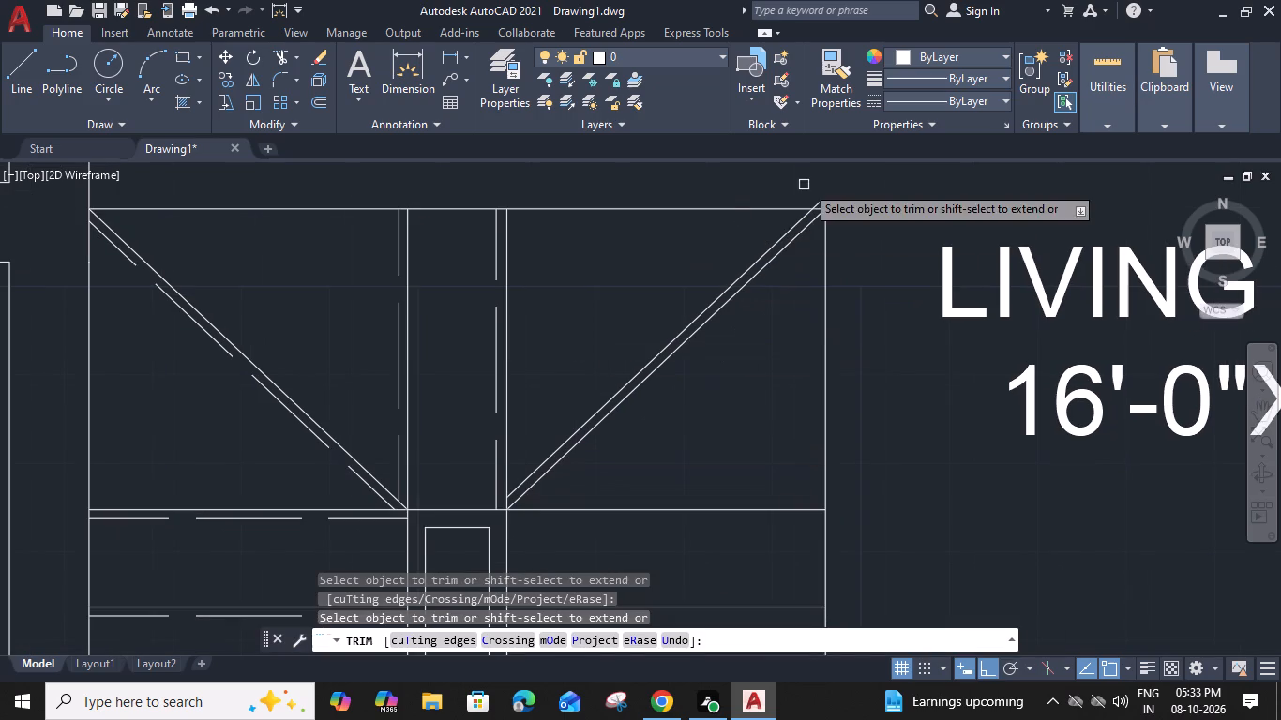
pyautogui.click(823, 198)
pyautogui.press('Escape')
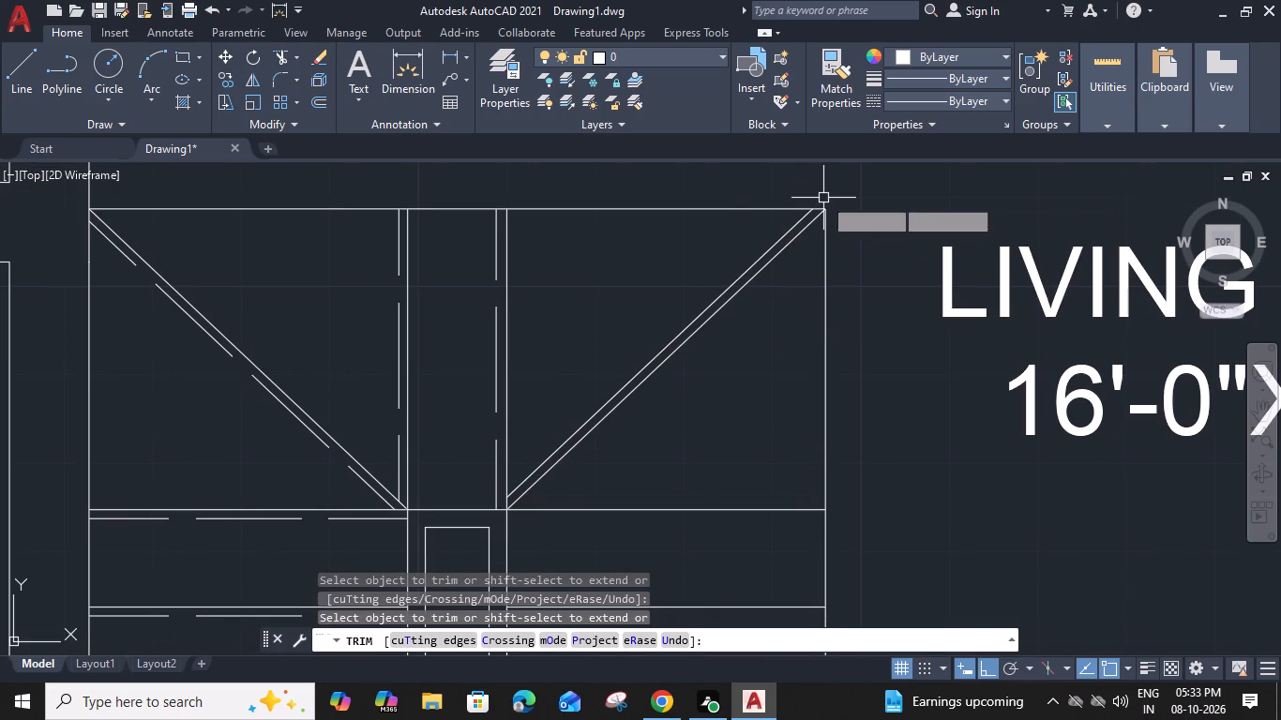
# Give the offset copy of the east winder diagonal the dashed ACAD_ISO02W100 linetype.
pyautogui.click(752, 265)
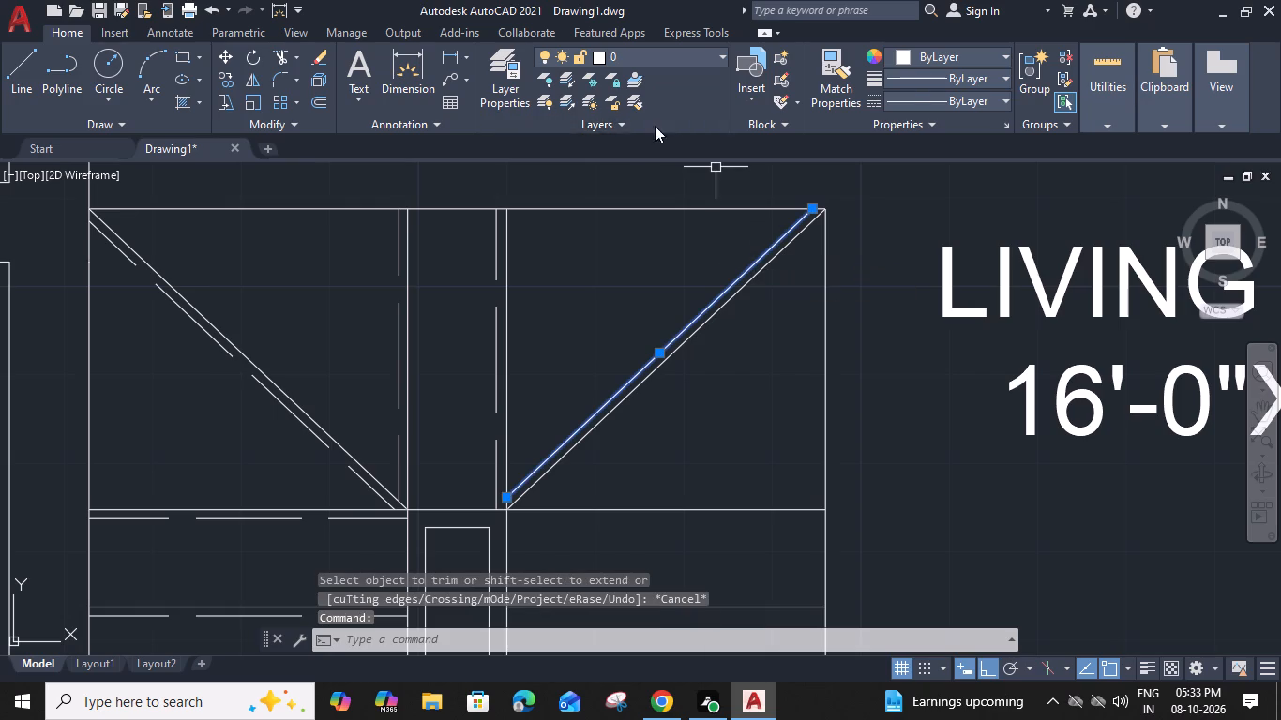
pyautogui.click(911, 95)
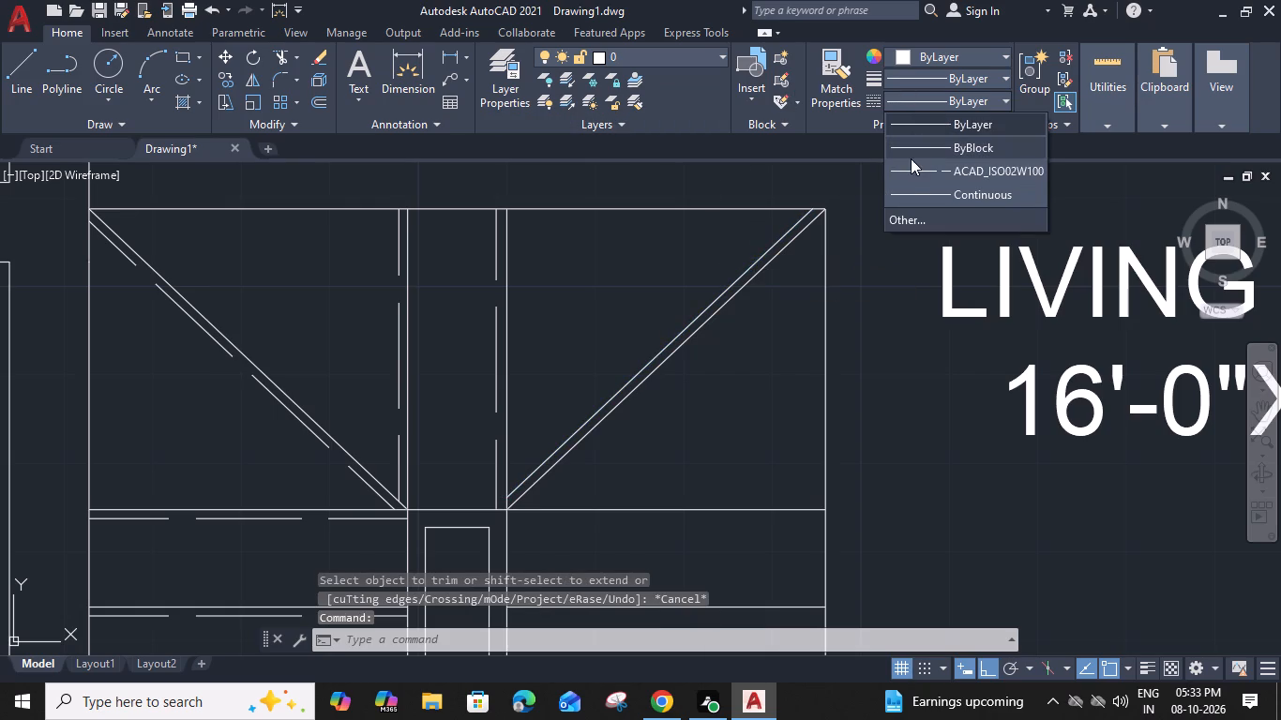
pyautogui.click(911, 174)
pyautogui.press('Escape')
# Offset the top riser line of the east flight 1" north.
pyautogui.scroll(-2, 736, 405)
pyautogui.moveTo(738, 390); pyautogui.dragTo(740, 341, button='middle')
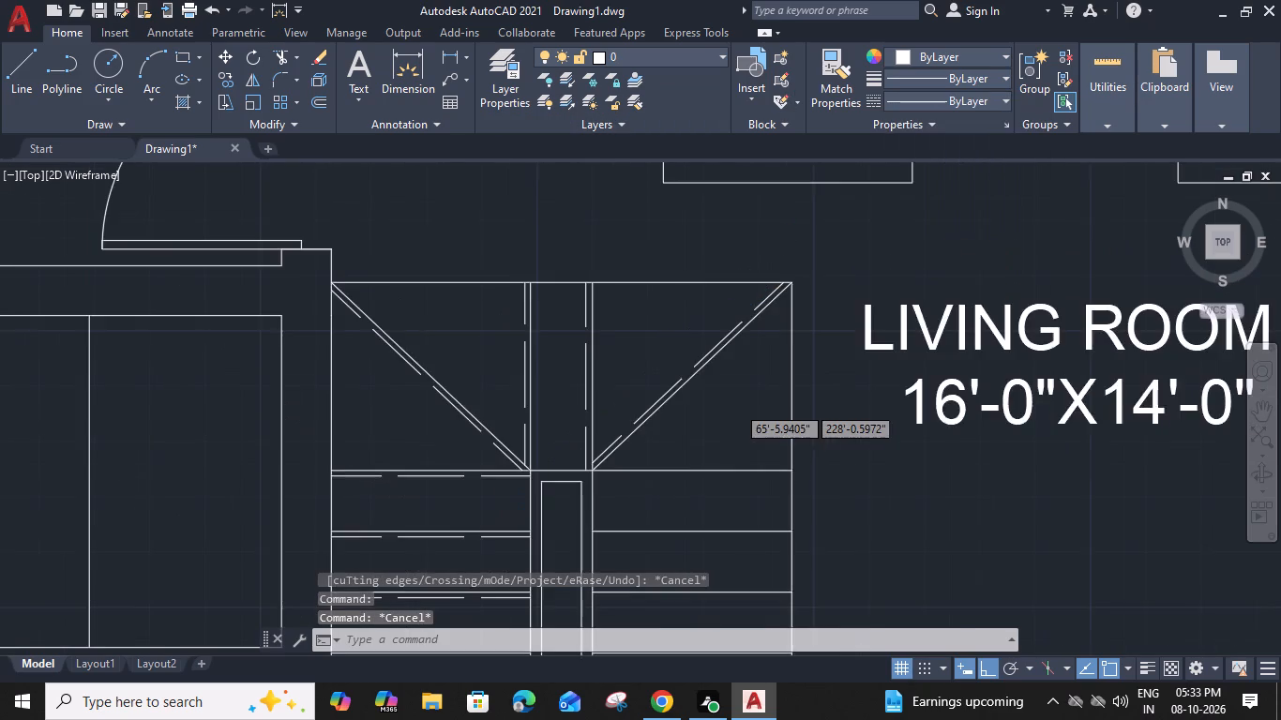
pyautogui.moveTo(740, 341); pyautogui.dragTo(731, 302, button='middle')
pyautogui.scroll(2, 665, 364)
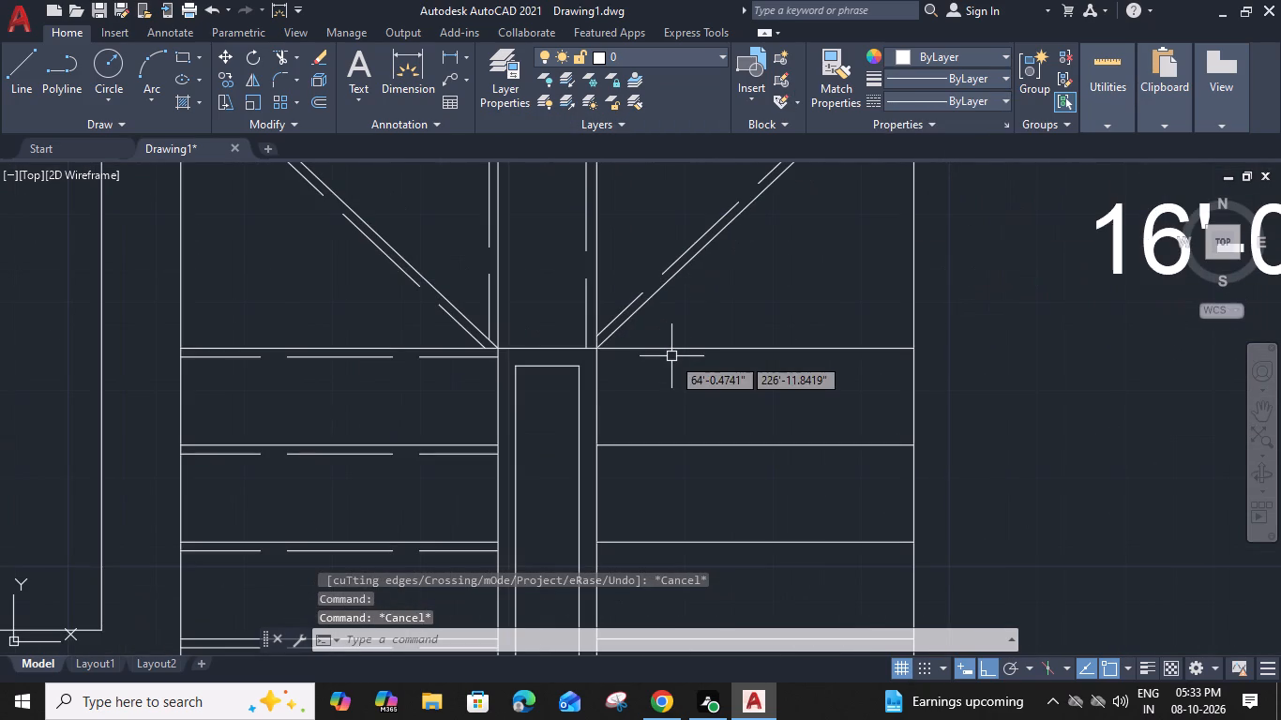
pyautogui.click(684, 347)
pyautogui.write('O')
pyautogui.press('space')
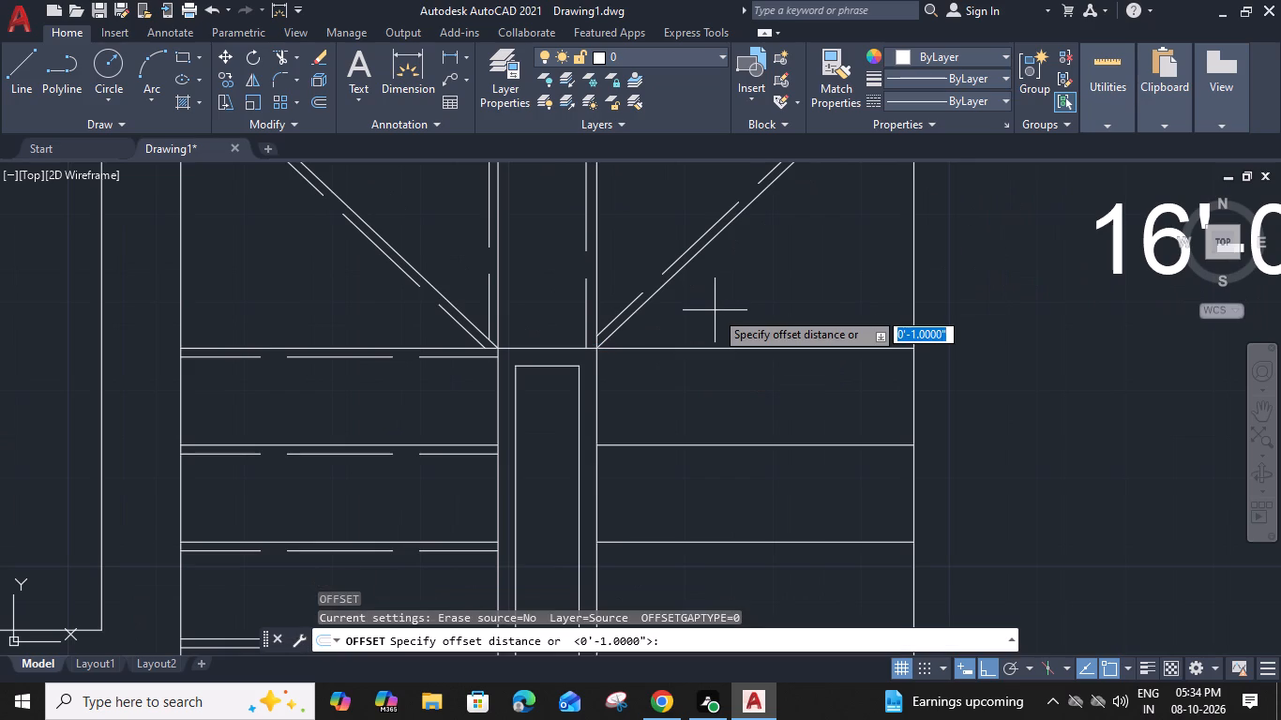
pyautogui.write('1"')
pyautogui.press('Return')
pyautogui.click(715, 310)
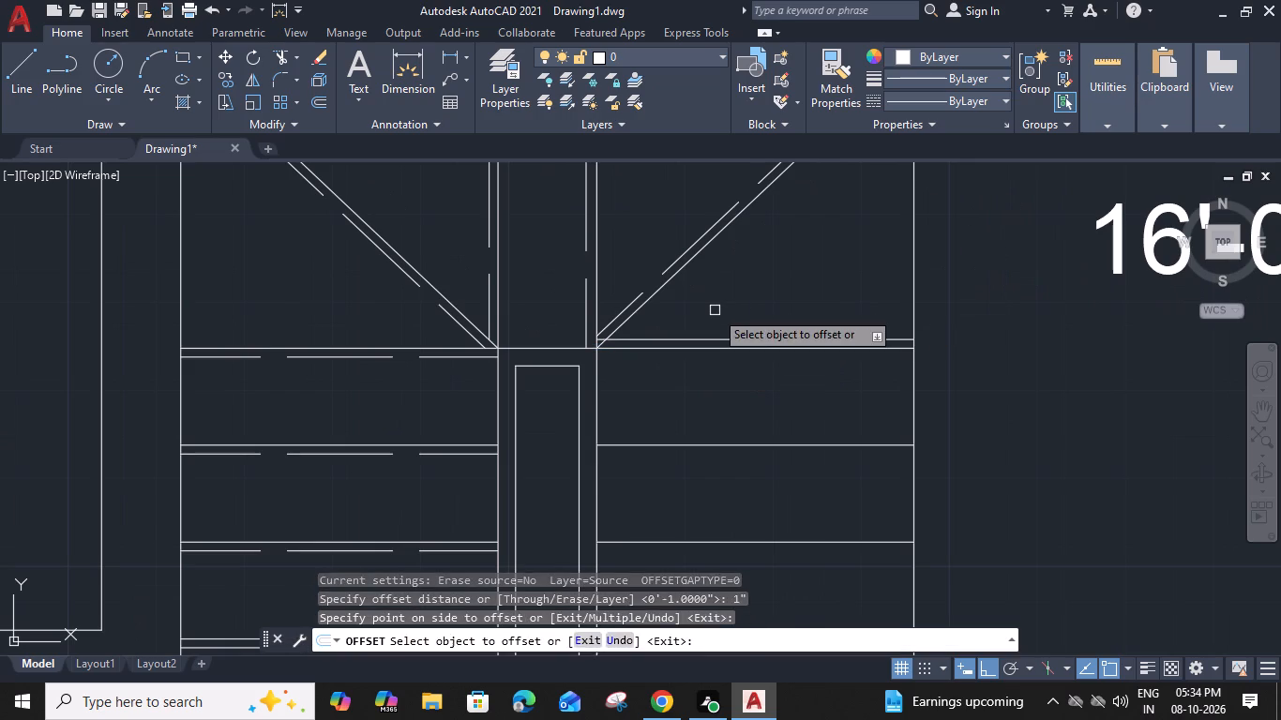
pyautogui.press('Escape')
# Give the offset copy of the east flight's top riser the dashed ACAD_ISO02W100 linetype.
pyautogui.click(722, 337)
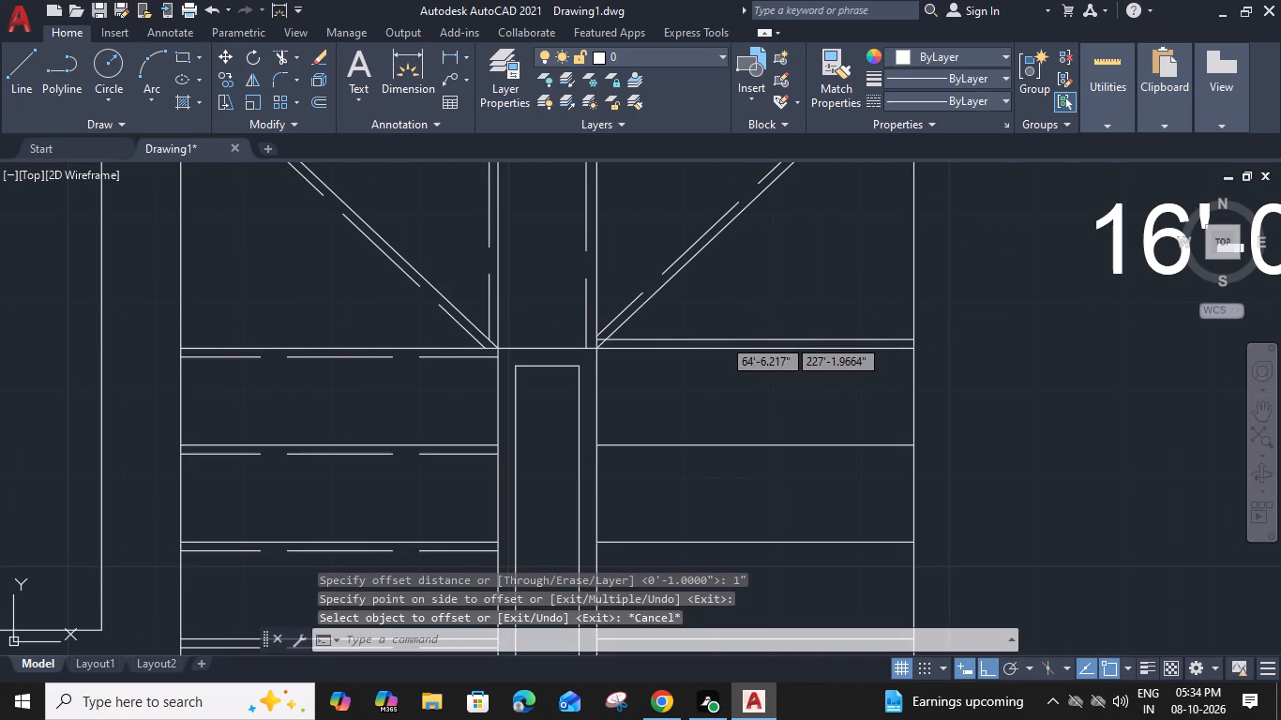
pyautogui.click(976, 100)
pyautogui.click(925, 171)
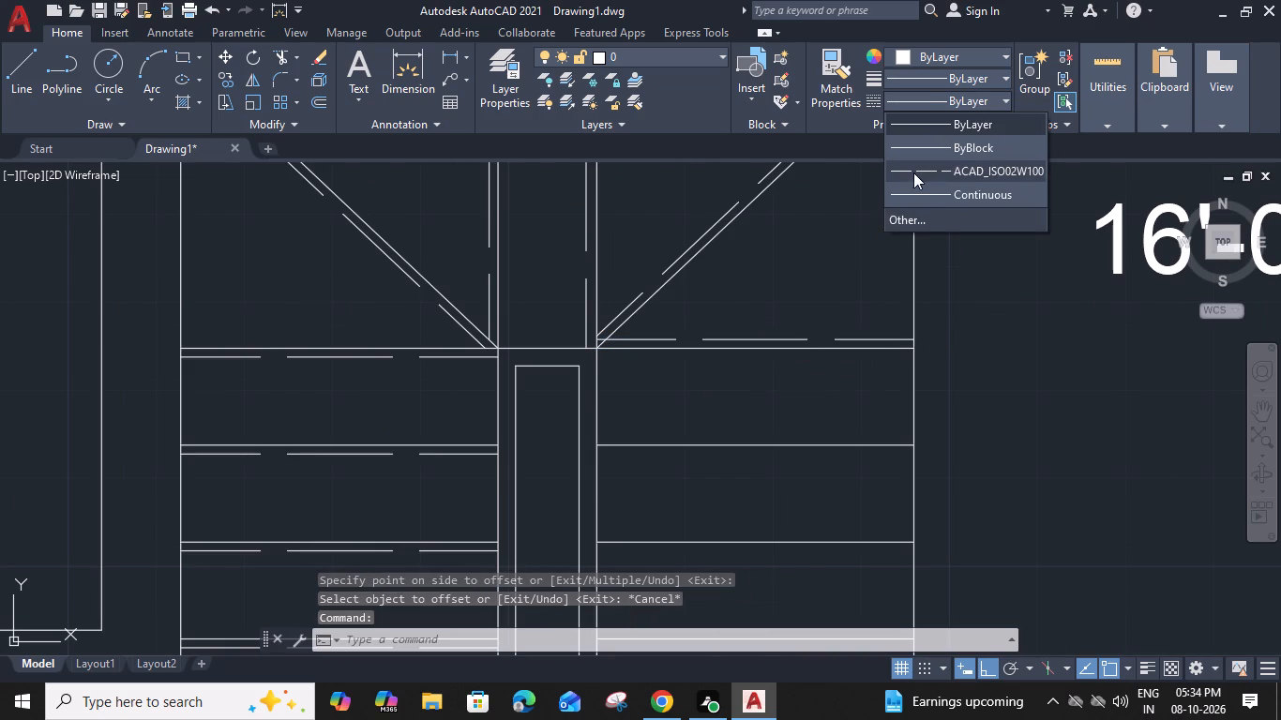
pyautogui.press('Escape')
pyautogui.press('Escape')
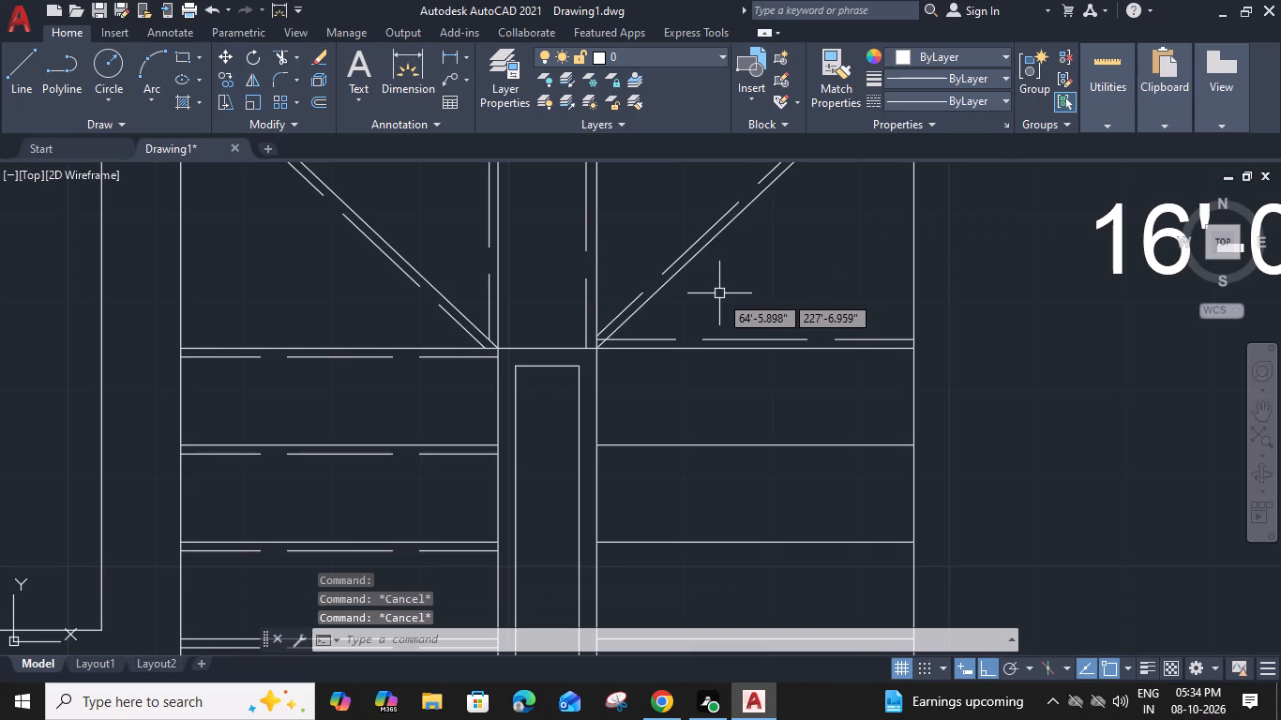
# Offset the dashed nosing line southward at successive 11" intervals to make four copies down the east flight.
pyautogui.click(721, 336)
pyautogui.press('o')
pyautogui.press('space')
pyautogui.write('11"')
pyautogui.press('Return')
pyautogui.click(733, 411)
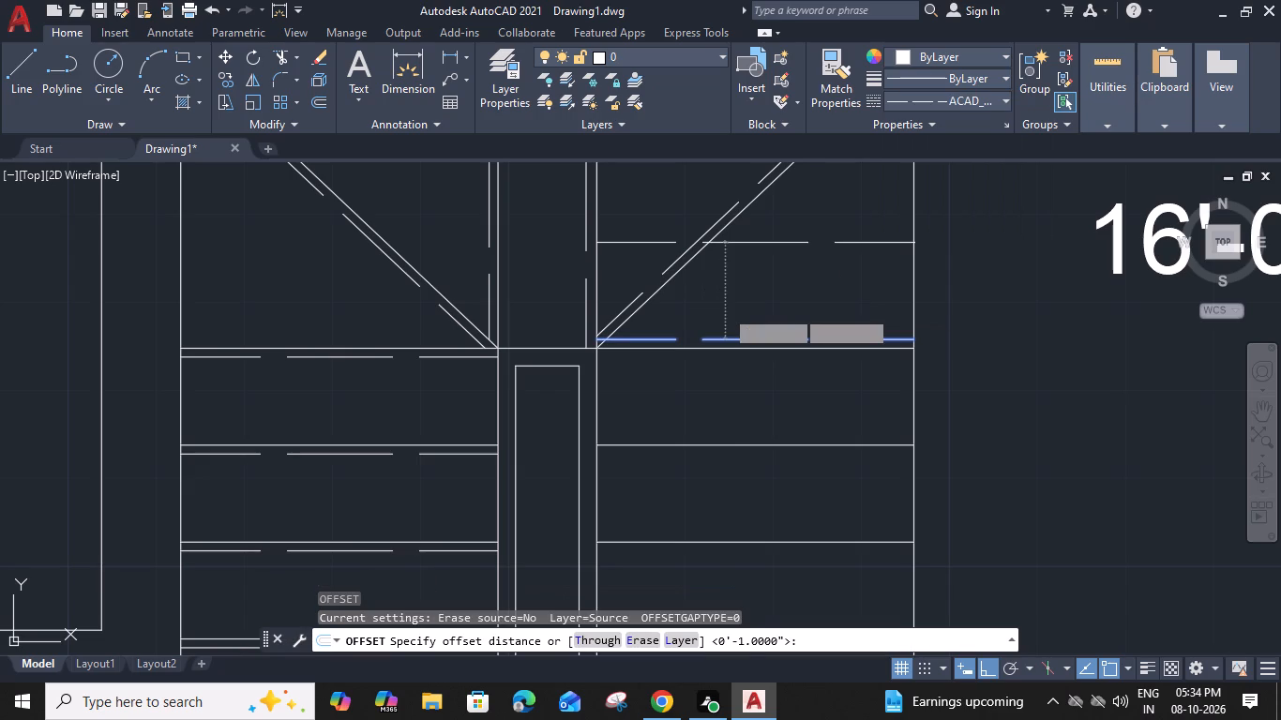
pyautogui.moveTo(739, 394); pyautogui.dragTo(745, 264, button='middle')
pyautogui.click(748, 307)
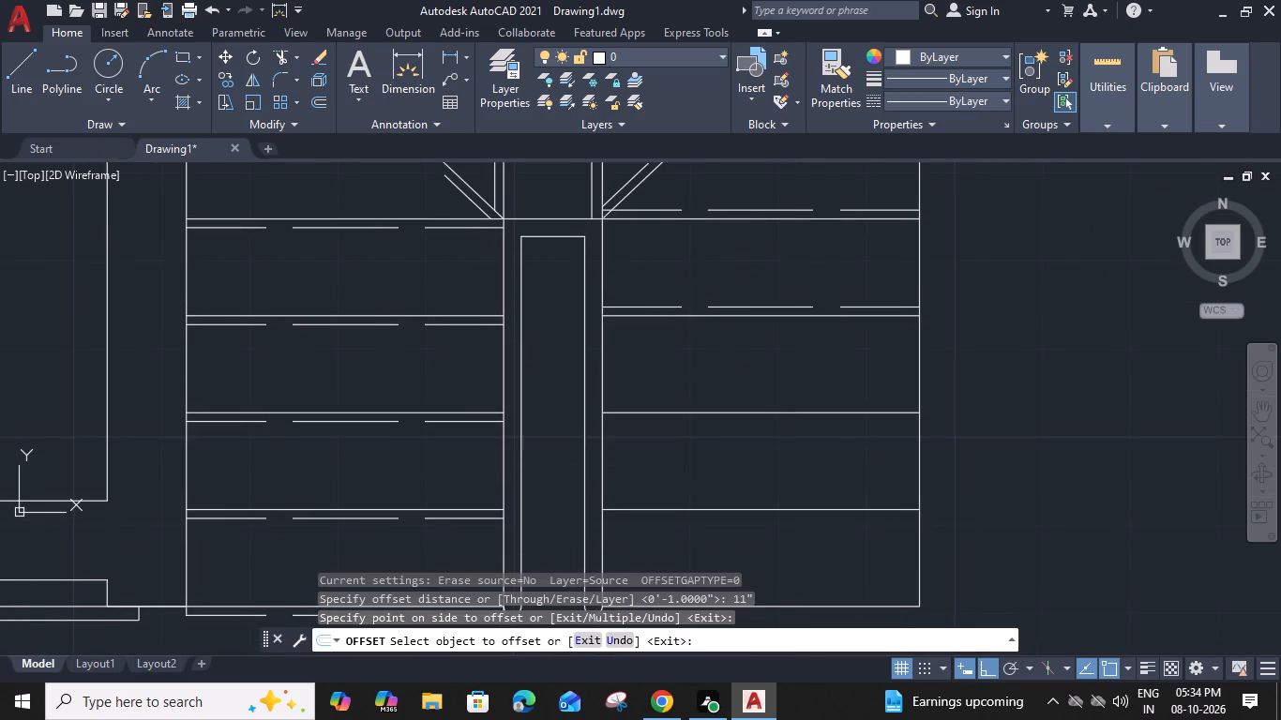
pyautogui.click(753, 403)
pyautogui.moveTo(768, 361); pyautogui.dragTo(766, 260, button='middle')
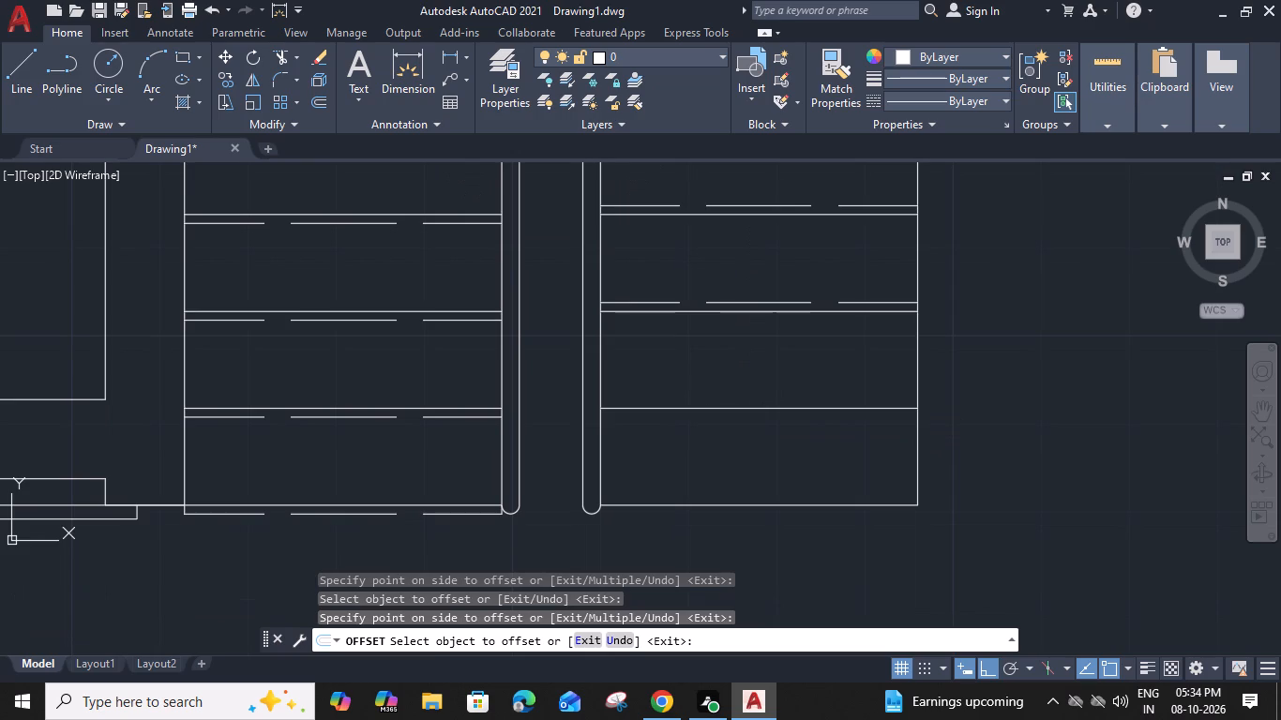
pyautogui.click(768, 303)
pyautogui.click(752, 362)
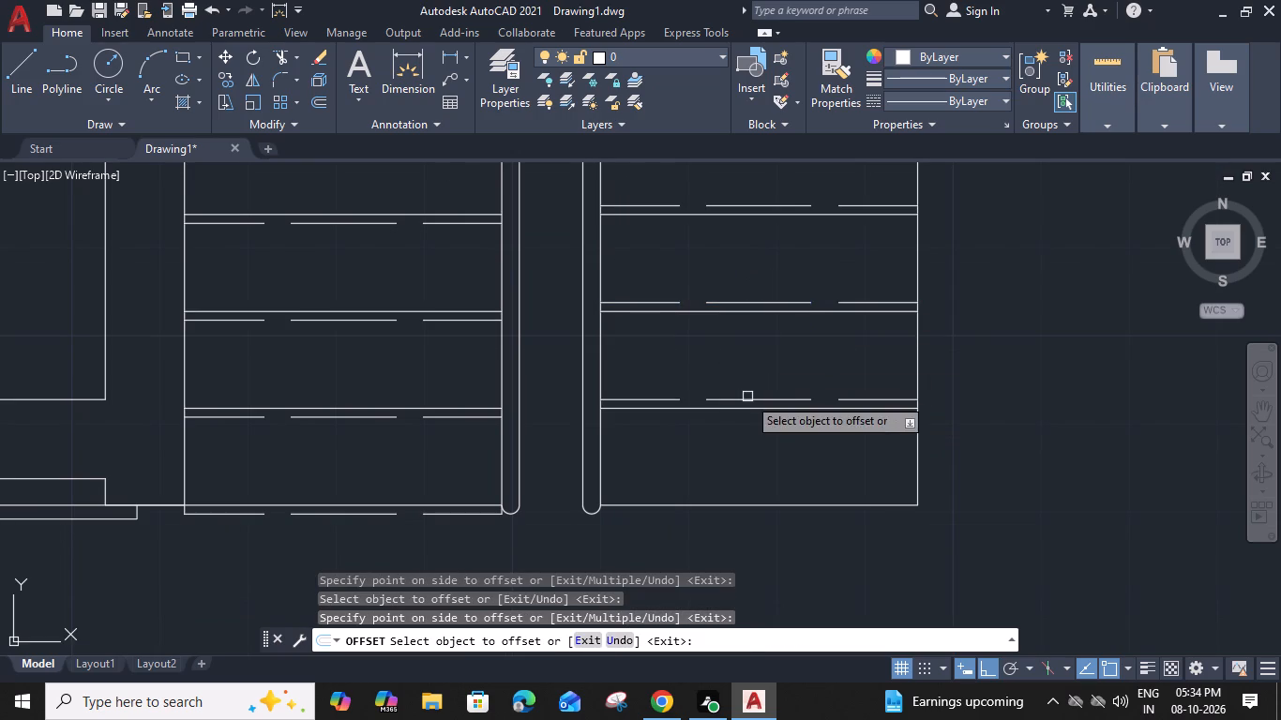
pyautogui.click(747, 397)
pyautogui.click(719, 478)
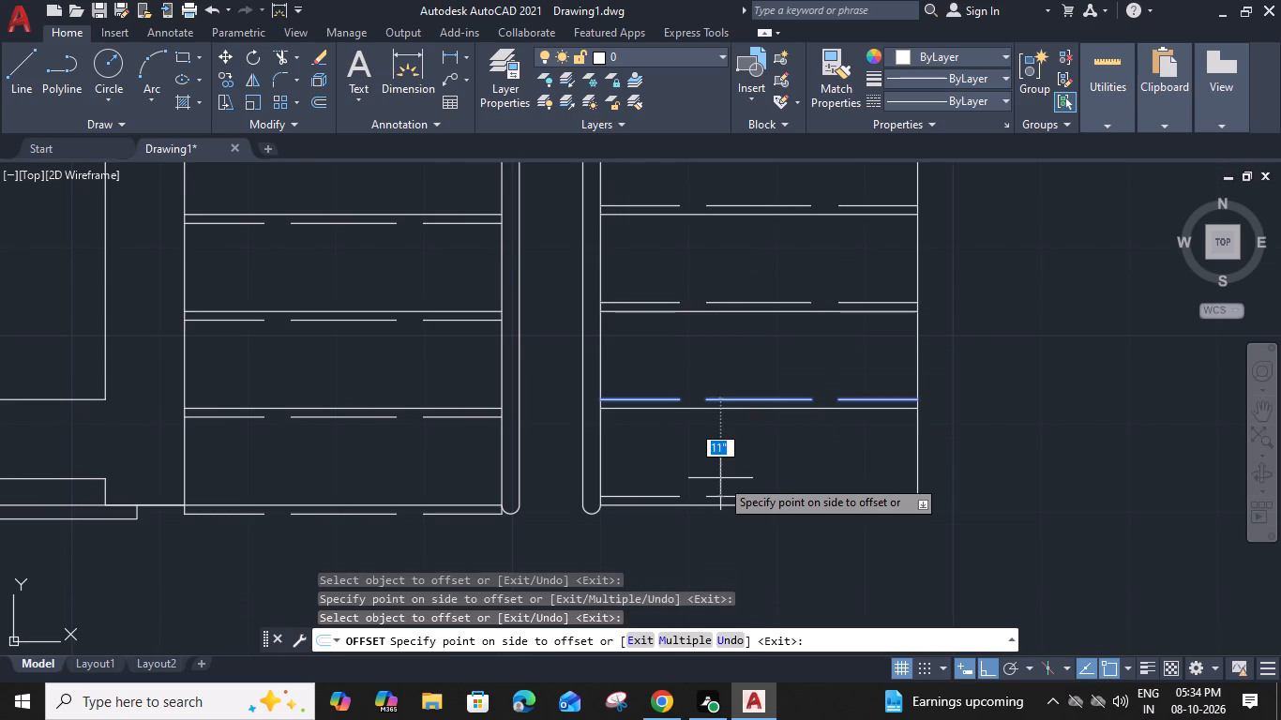
pyautogui.press('Escape')
# Trim the west end of the east flight's top dashed nosing line at the winder diagonal.
pyautogui.moveTo(750, 185); pyautogui.dragTo(716, 431, button='middle')
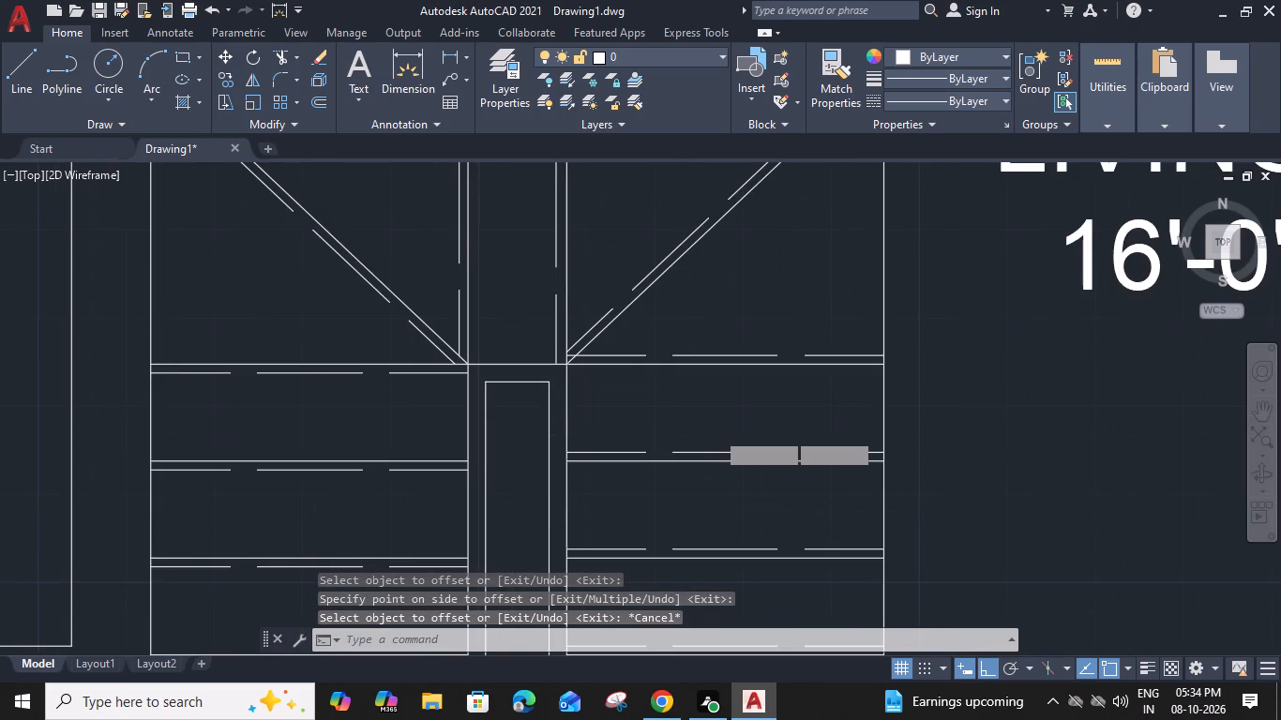
pyautogui.write('TR')
pyautogui.press('space')
pyautogui.scroll(2, 581, 339)
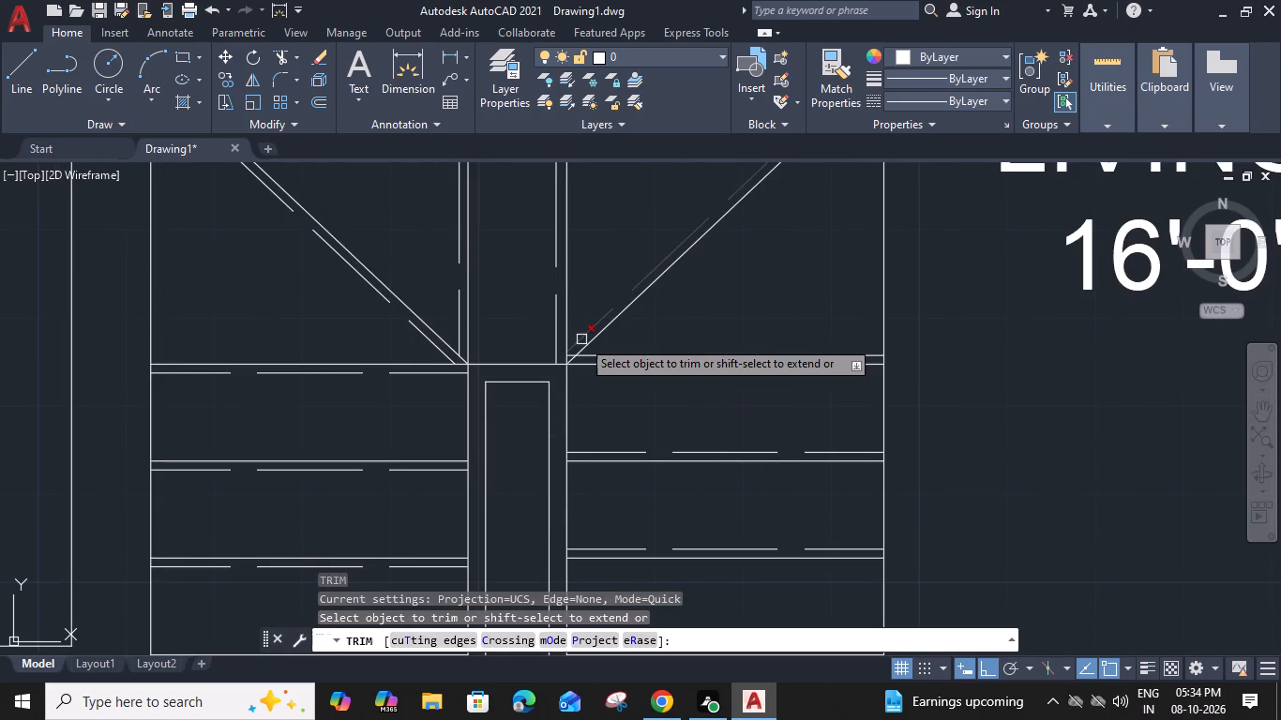
pyautogui.scroll(2, 581, 339)
pyautogui.click(518, 444)
pyautogui.scroll(-5, 518, 444)
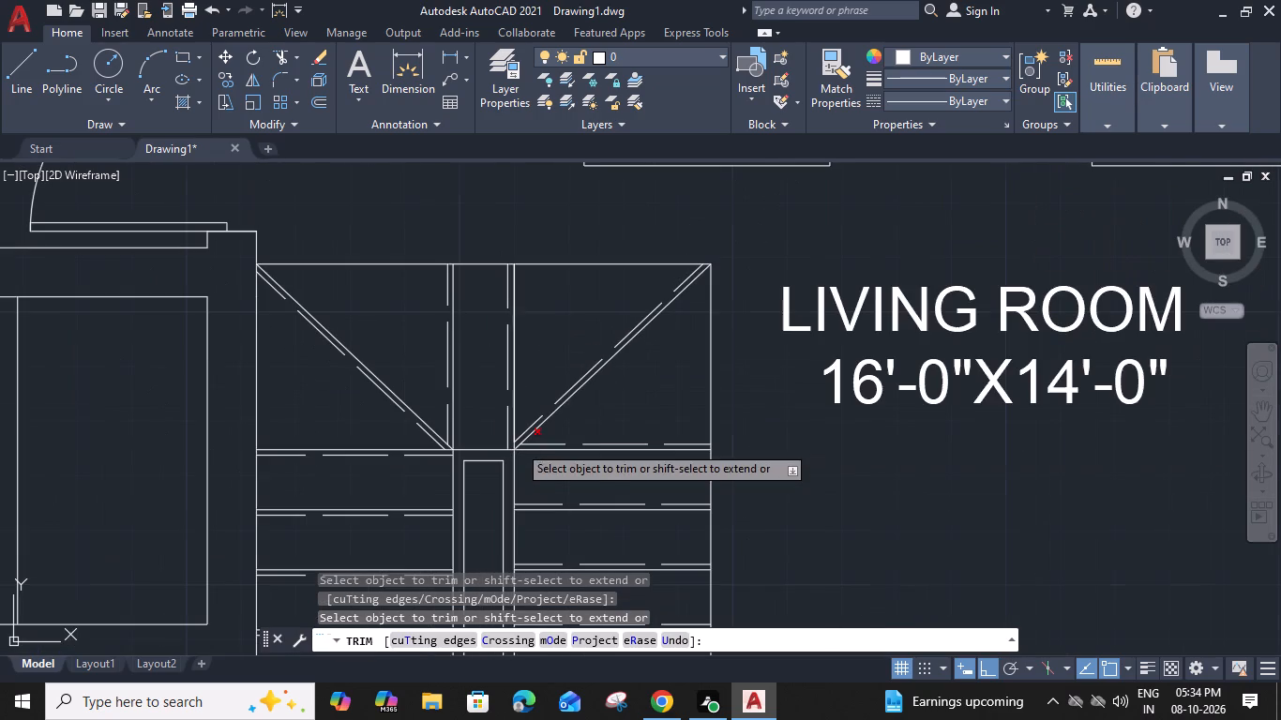
pyautogui.press('Escape')
pyautogui.press('Escape')
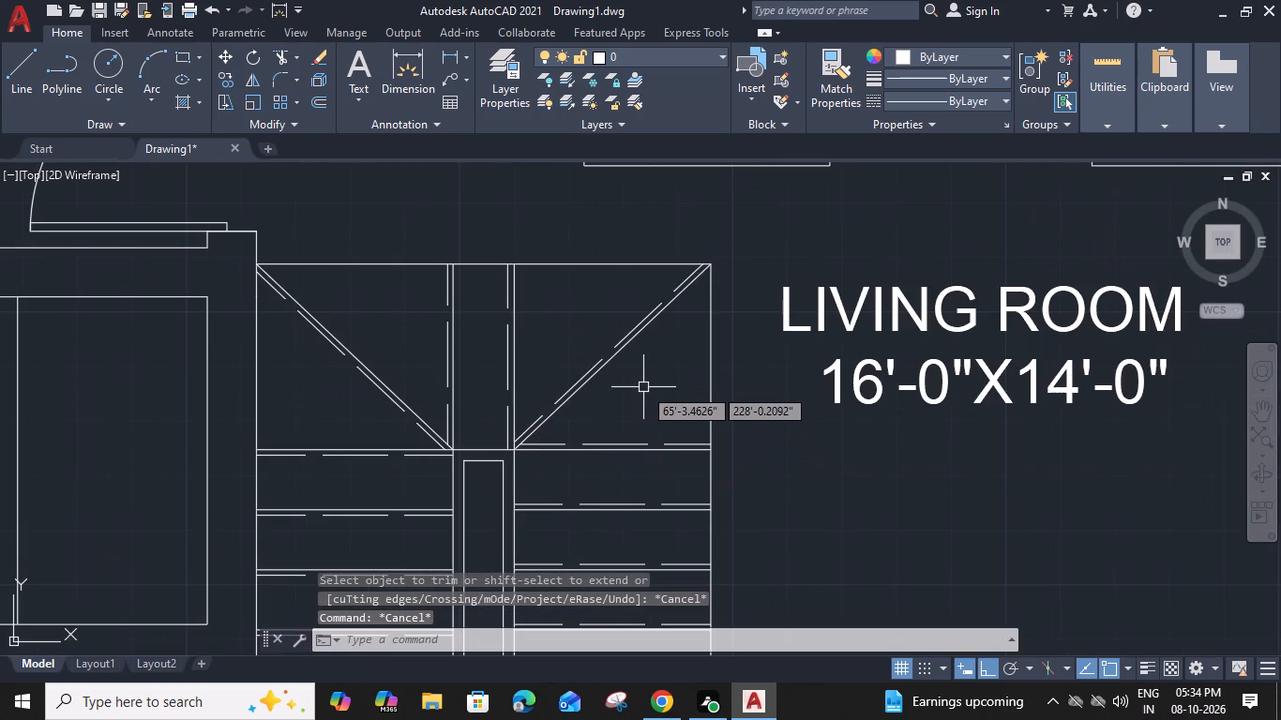
# Draw a sloping breakline across the east flight from its inner edge up to its outer edge, with the break symbol near the middle.
pyautogui.moveTo(700, 386); pyautogui.dragTo(766, 254, button='middle')
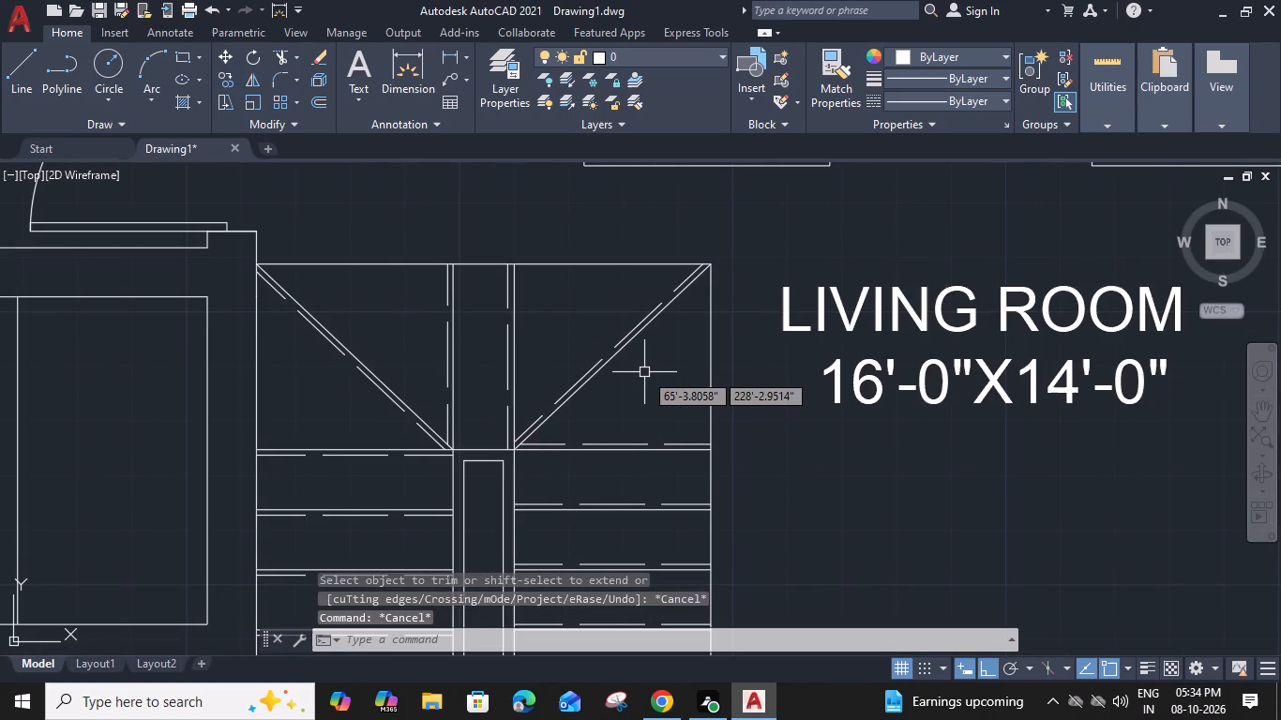
pyautogui.press('b')
pyautogui.write('REA')
pyautogui.press('k')
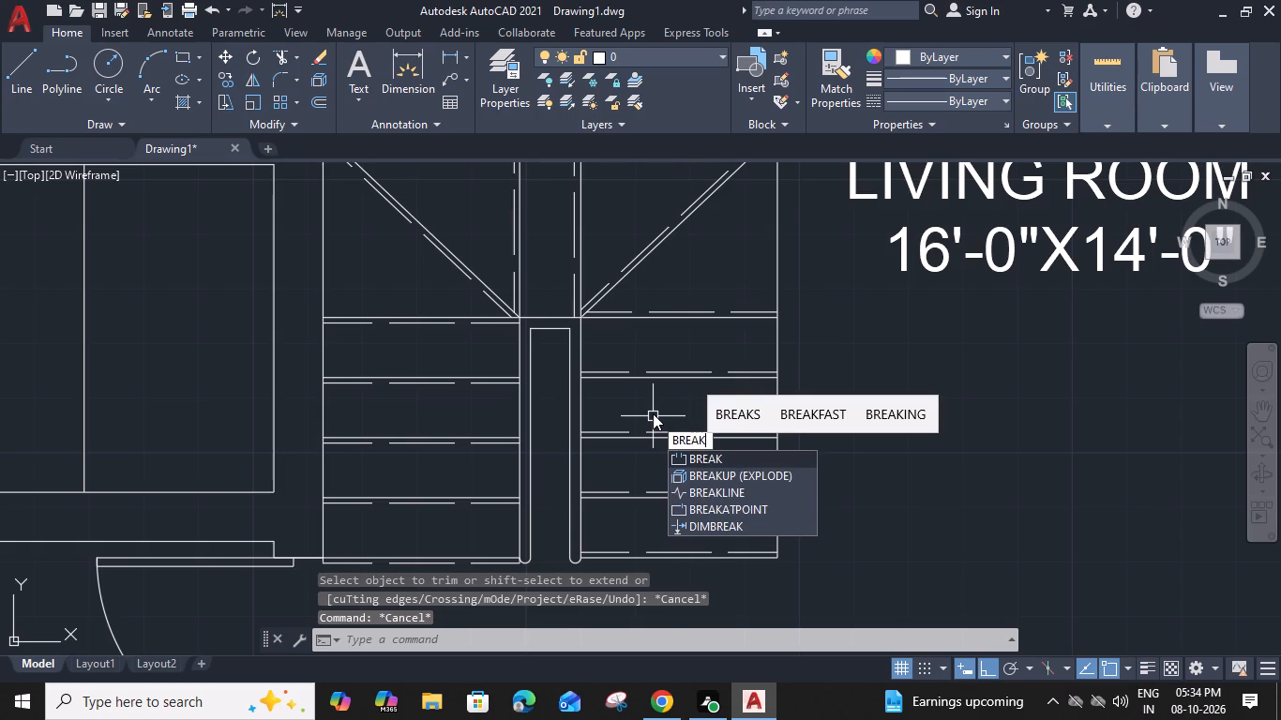
pyautogui.click(748, 486)
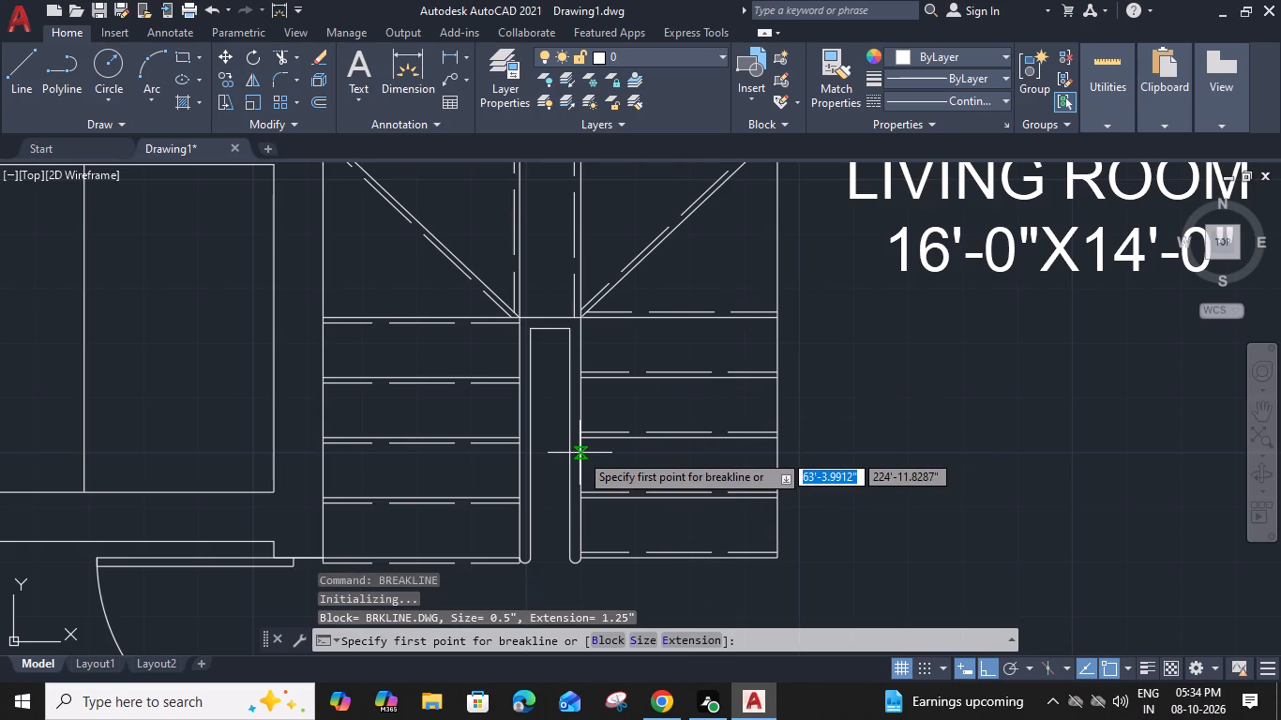
pyautogui.click(581, 412)
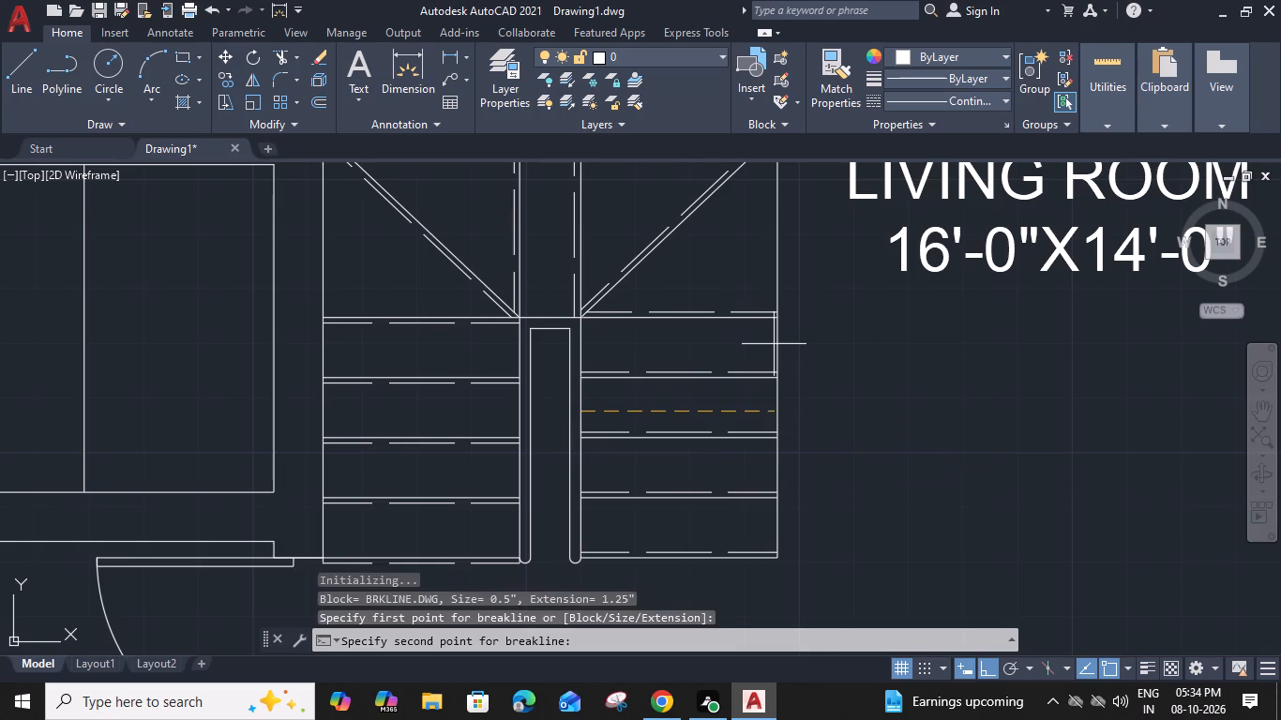
pyautogui.click(777, 340)
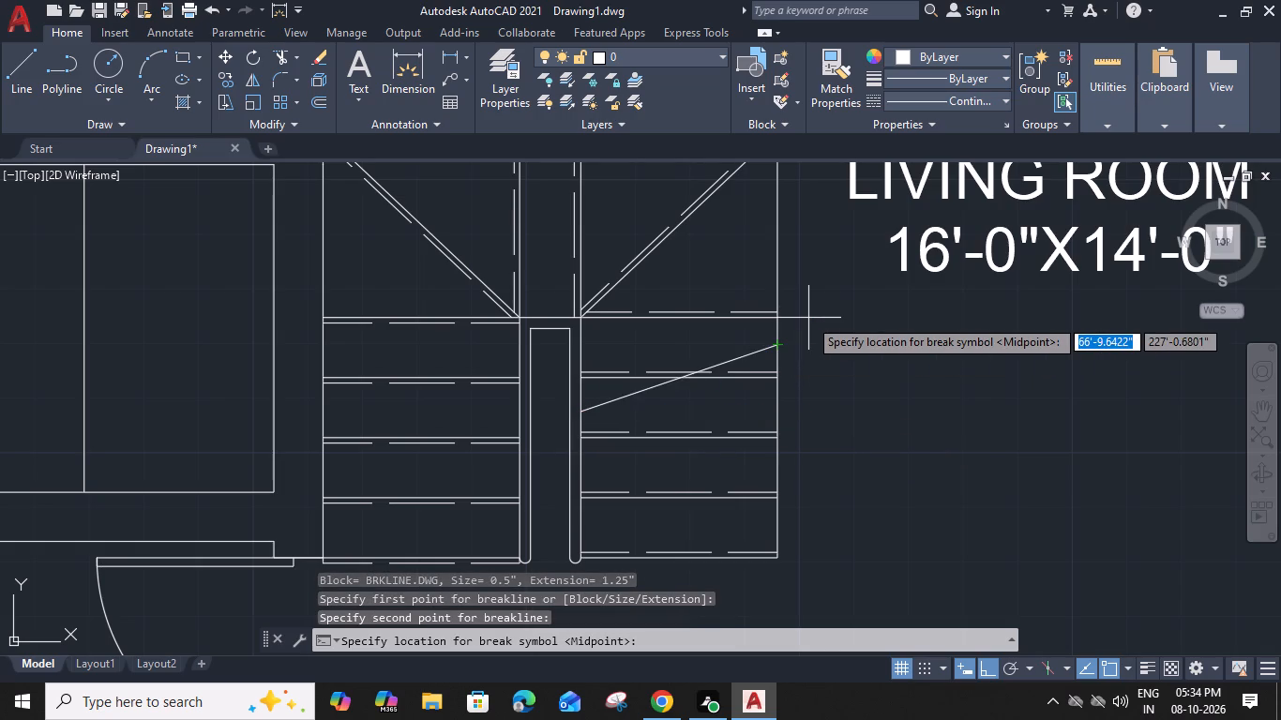
pyautogui.click(677, 379)
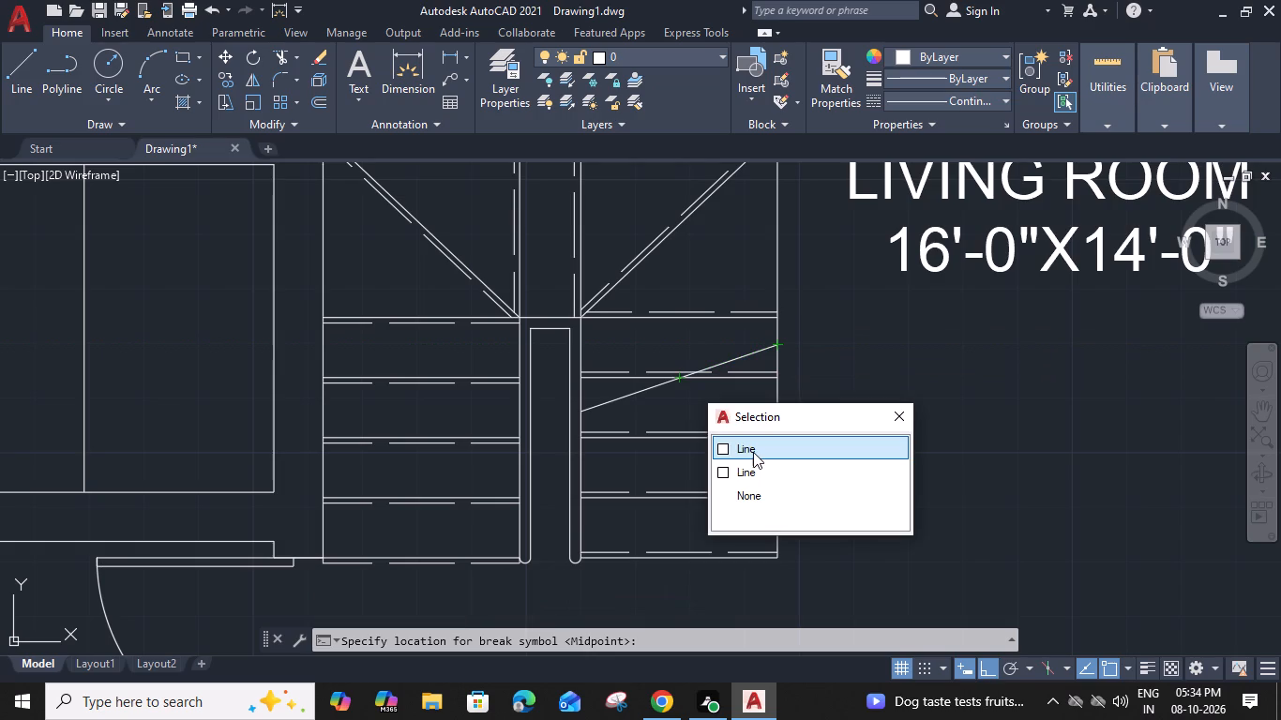
pyautogui.click(753, 452)
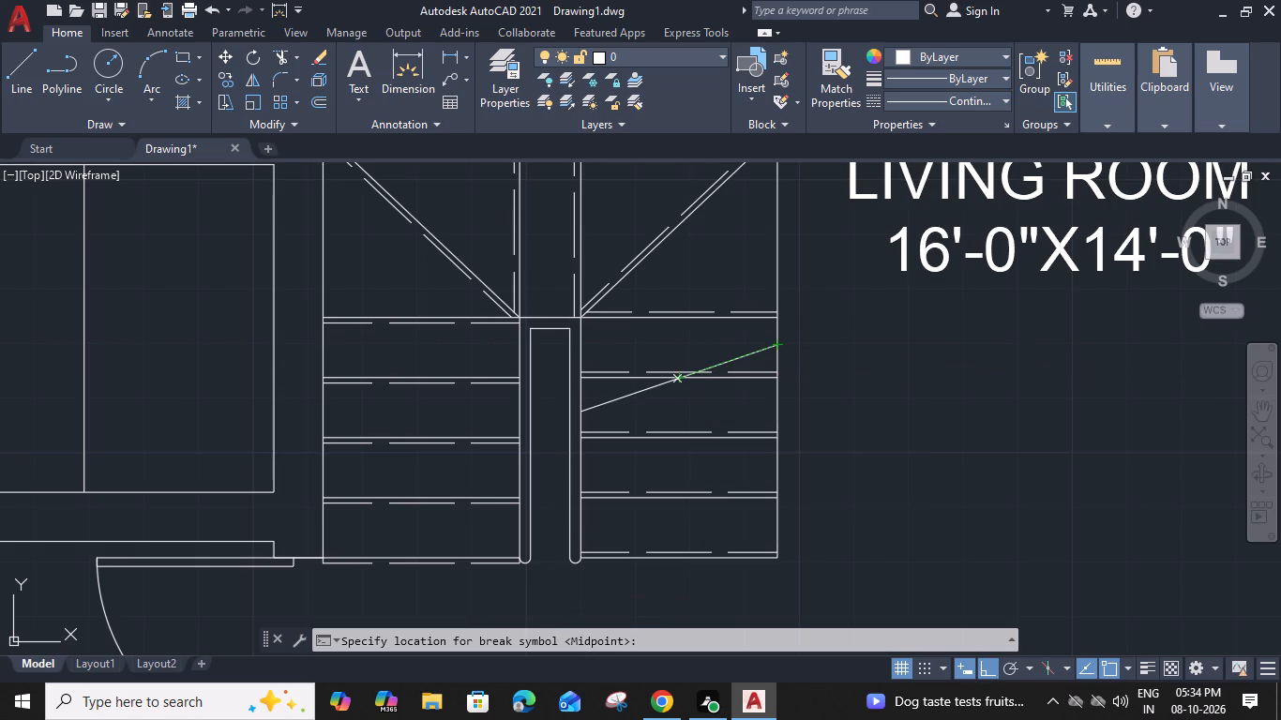
# Stretch the break symbol's two base vertices outward along the sloping breakline, widening the symbol on both sides.
pyautogui.scroll(8, 687, 382)
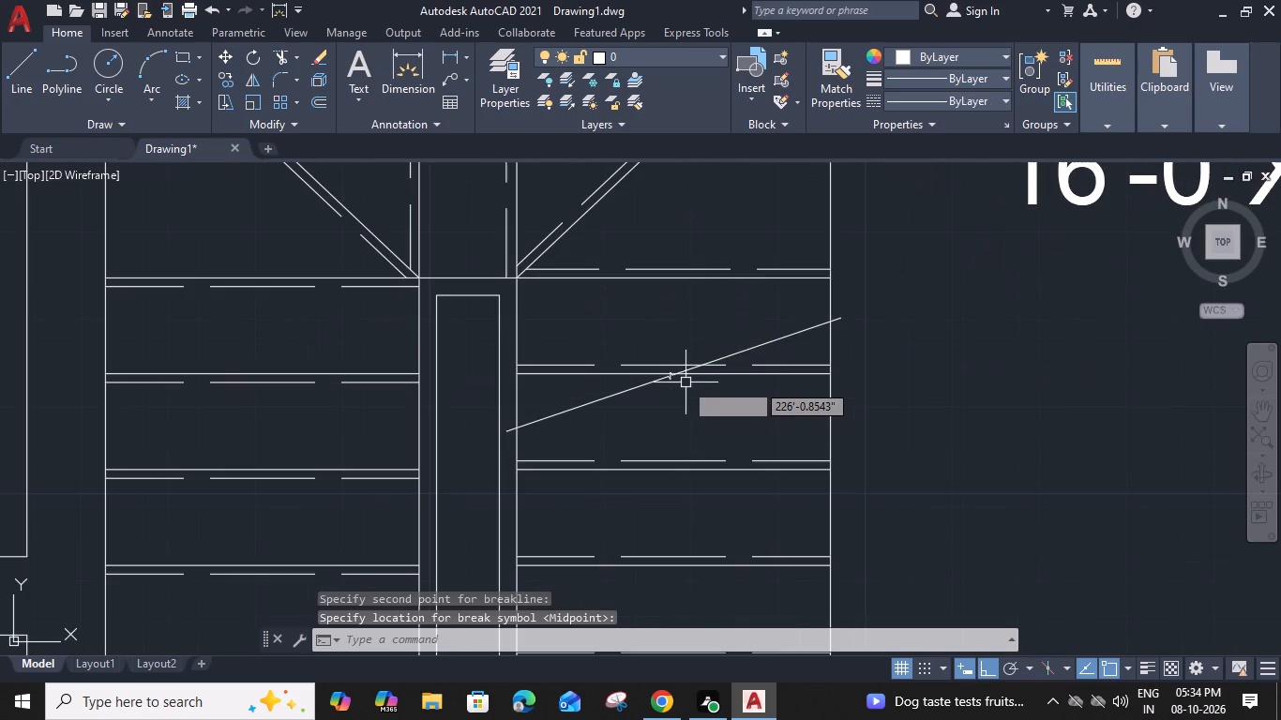
pyautogui.click(688, 388)
pyautogui.click(669, 392)
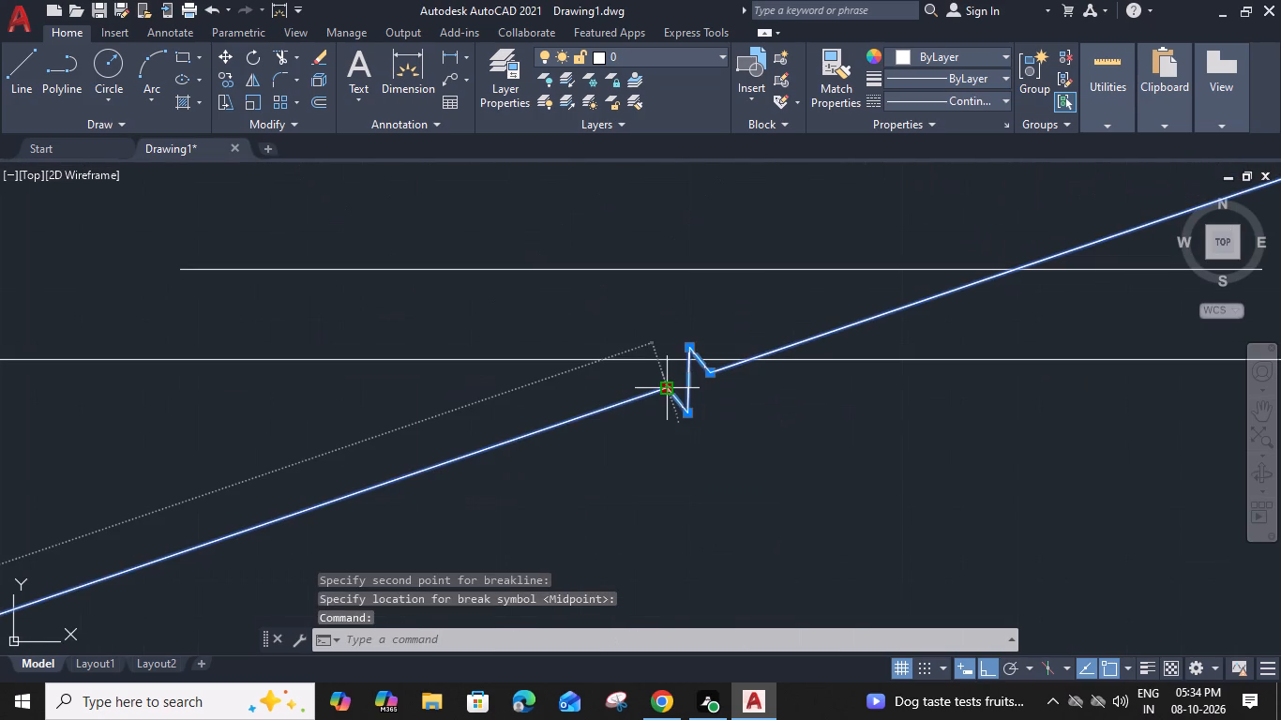
pyautogui.click(507, 442)
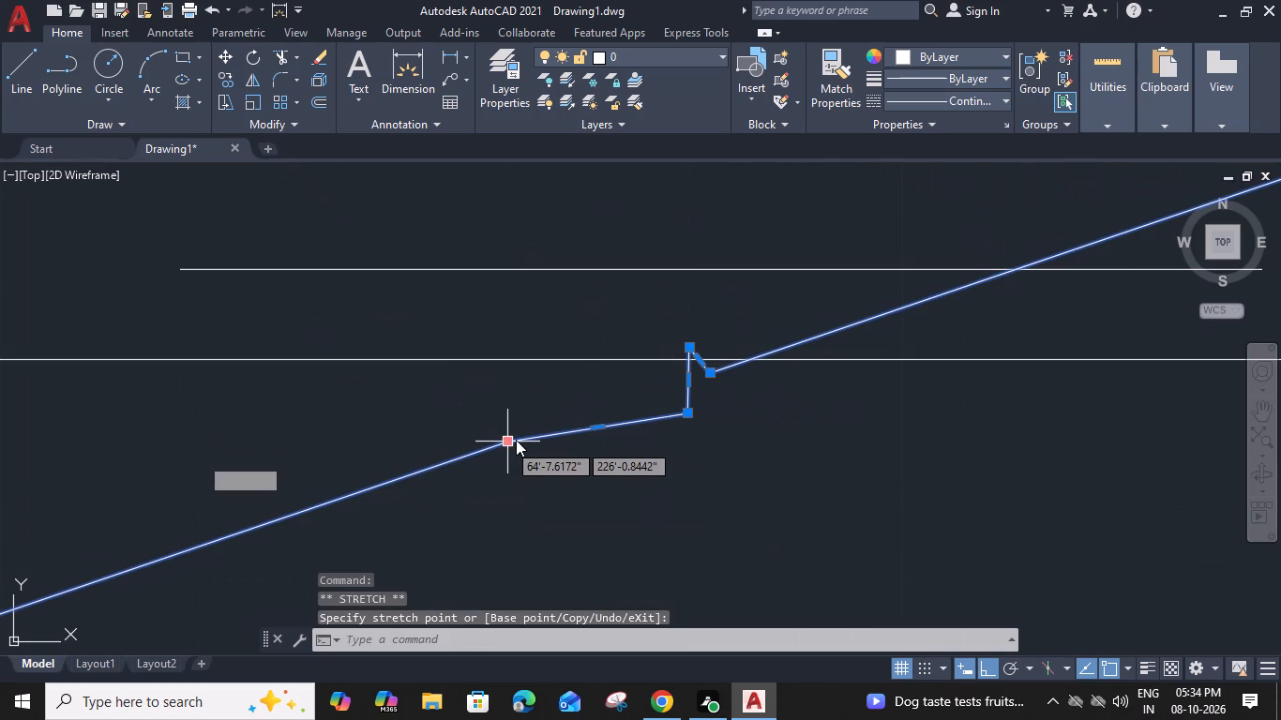
pyautogui.click(713, 376)
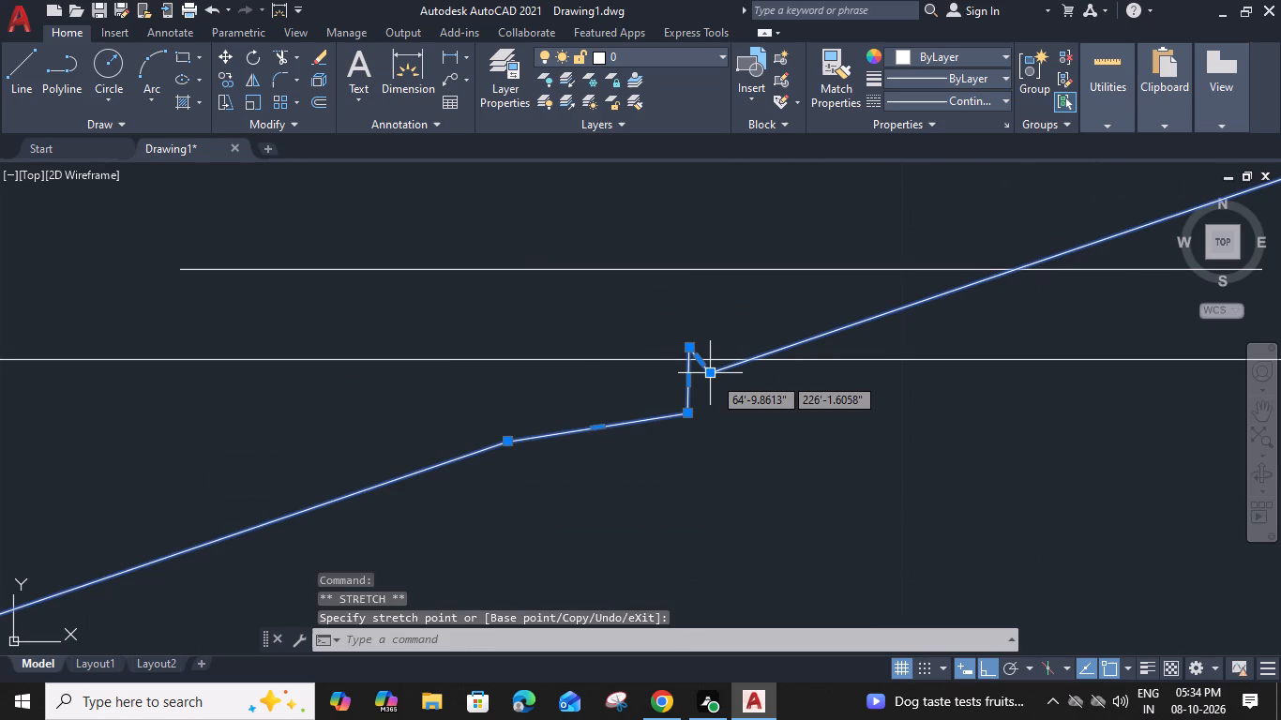
pyautogui.click(912, 305)
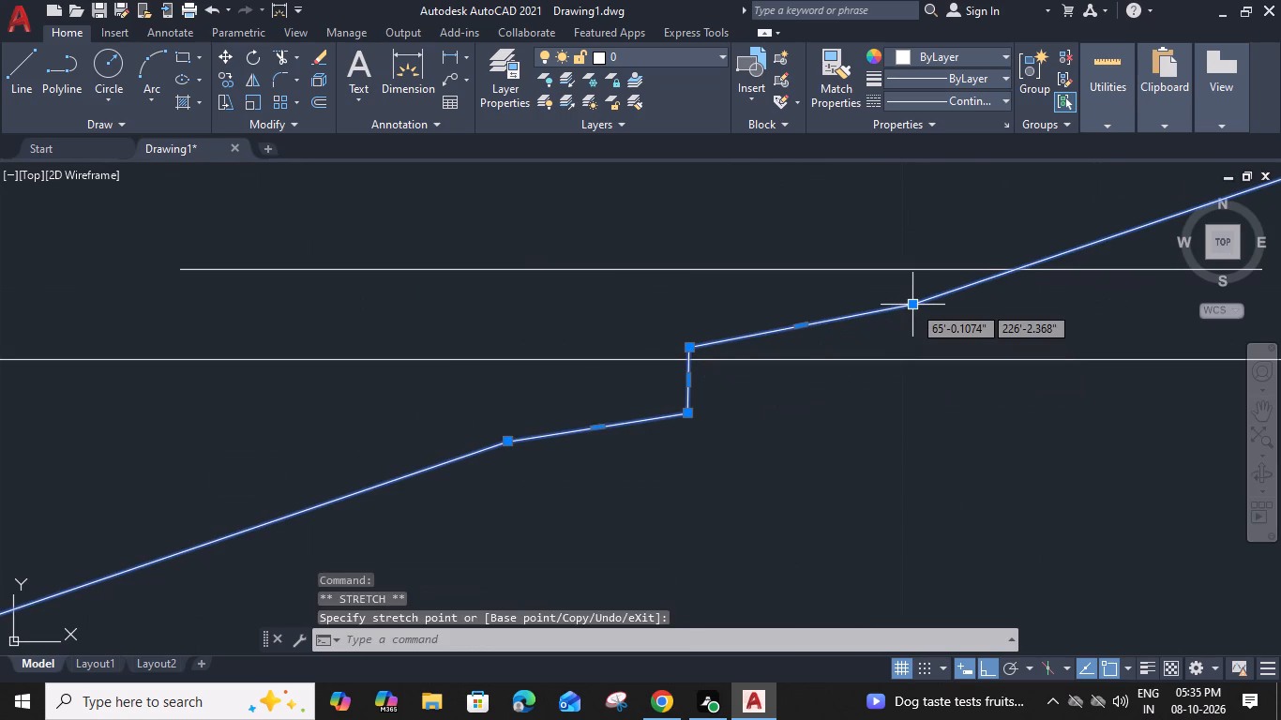
# Stretch the break symbol's upper peak north and lower peak south until its vertical stroke is about 9.26" long.
pyautogui.click(690, 345)
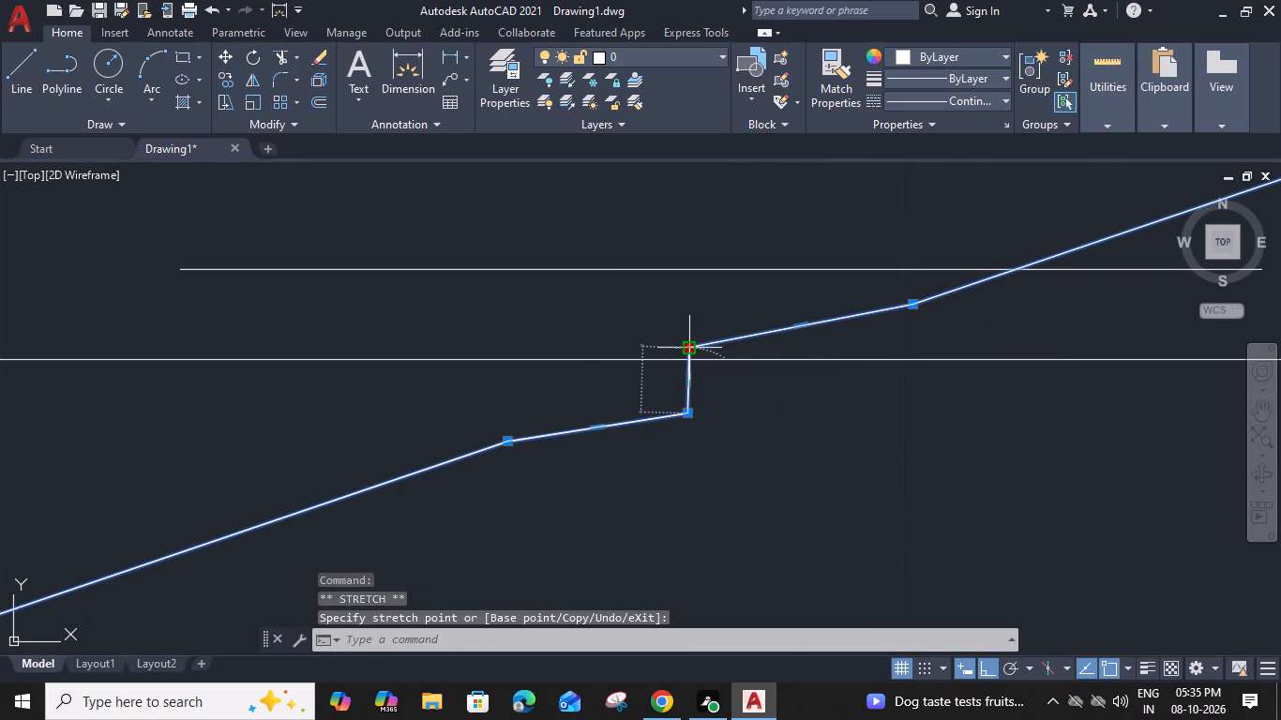
pyautogui.click(692, 171)
pyautogui.scroll(-2, 666, 413)
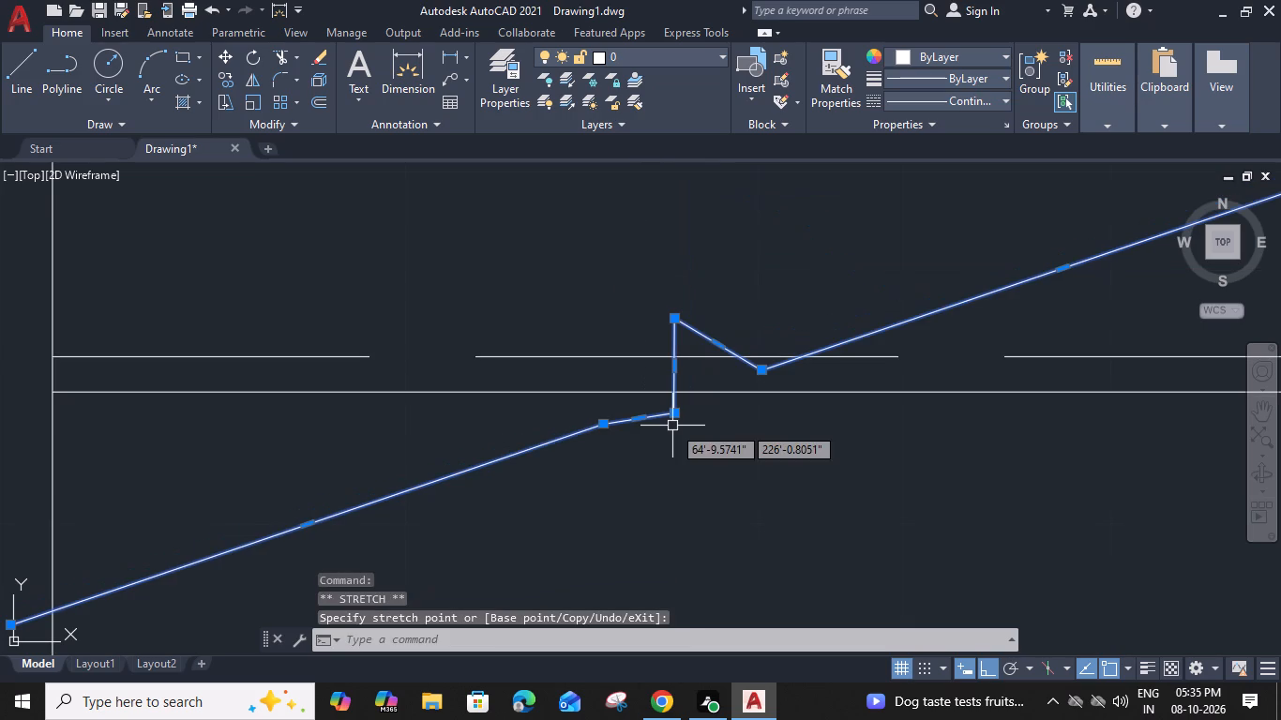
pyautogui.click(676, 410)
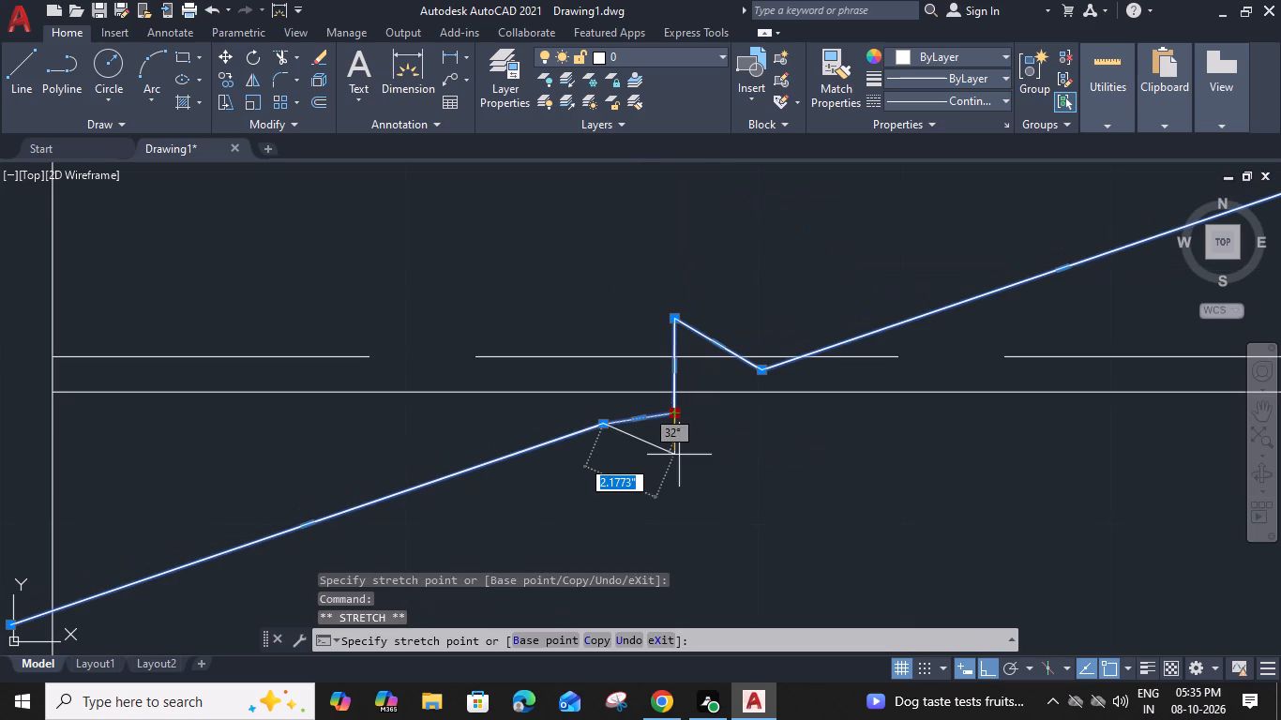
pyautogui.click(673, 540)
pyautogui.scroll(-4, 672, 534)
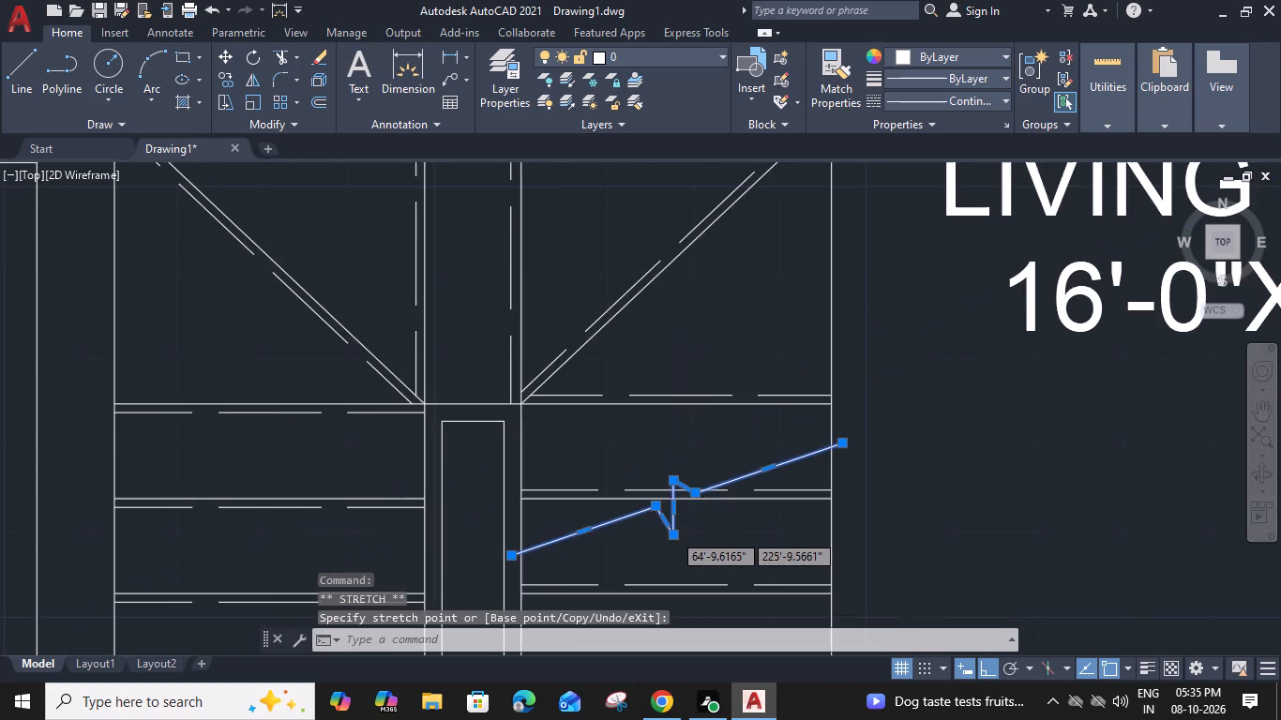
pyautogui.scroll(3, 677, 488)
pyautogui.click(665, 534)
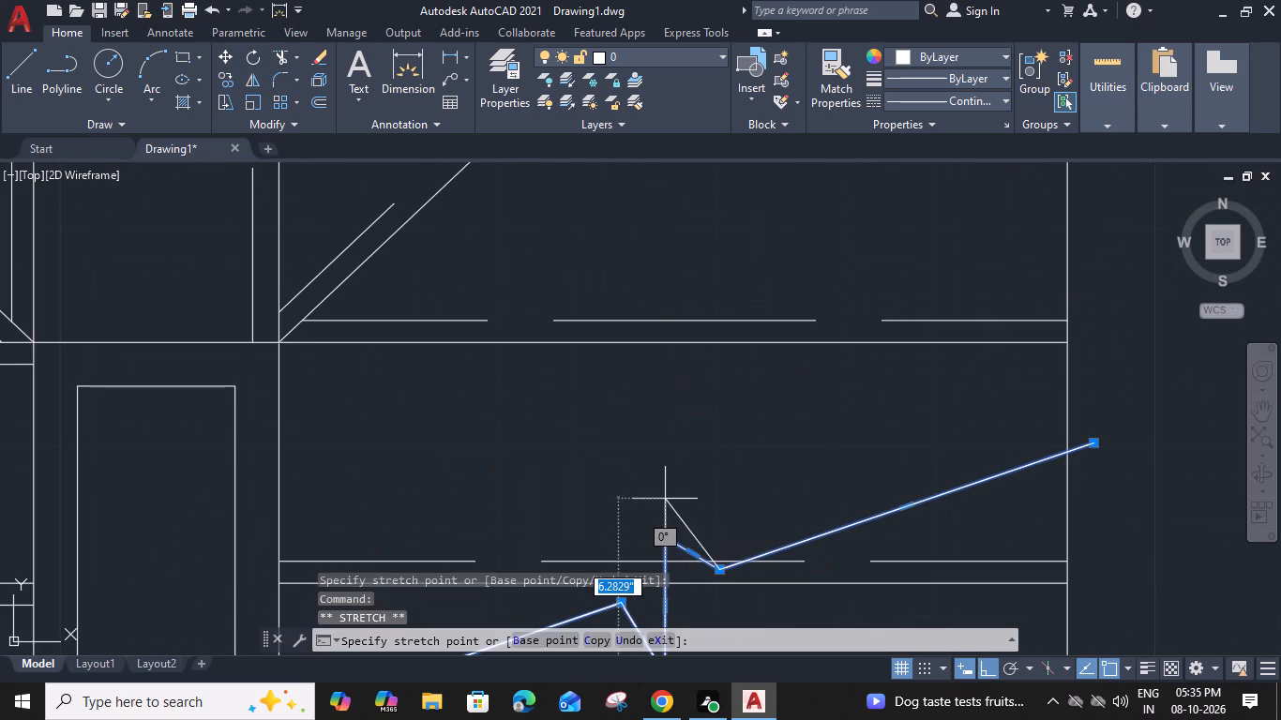
pyautogui.click(665, 472)
pyautogui.scroll(-4, 665, 472)
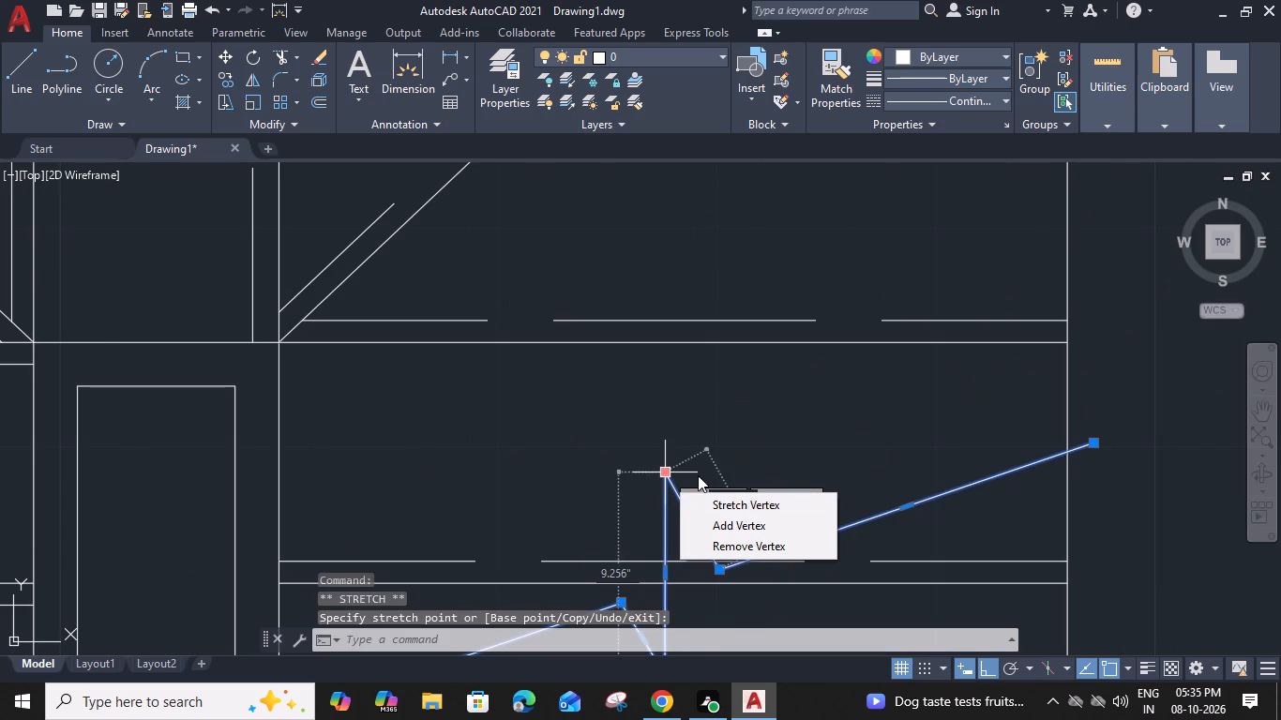
pyautogui.scroll(-3, 726, 427)
pyautogui.moveTo(757, 509); pyautogui.dragTo(749, 441, button='middle')
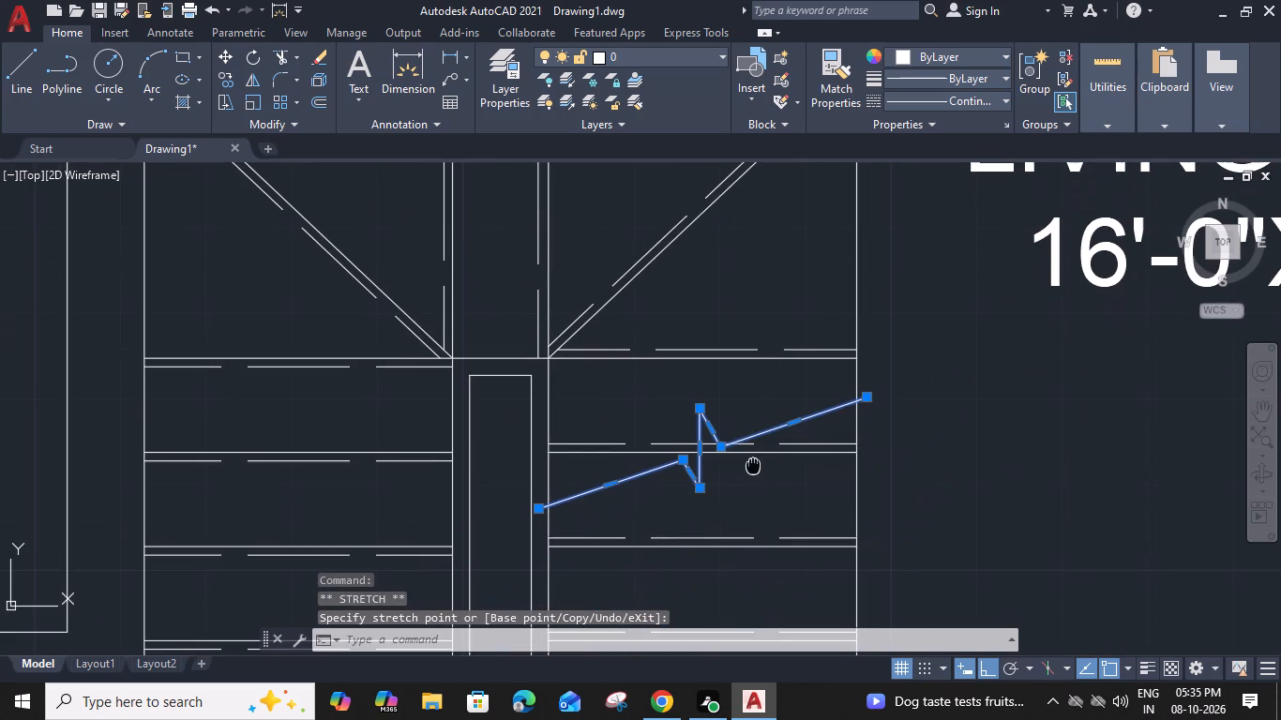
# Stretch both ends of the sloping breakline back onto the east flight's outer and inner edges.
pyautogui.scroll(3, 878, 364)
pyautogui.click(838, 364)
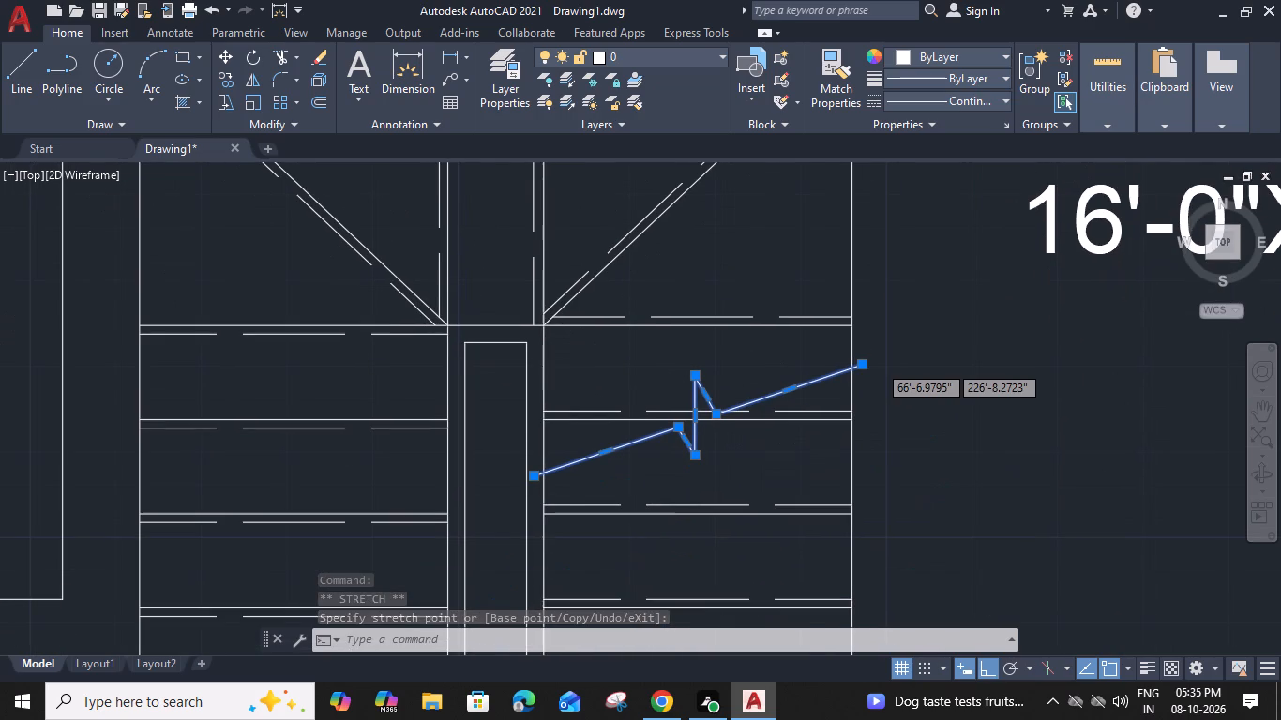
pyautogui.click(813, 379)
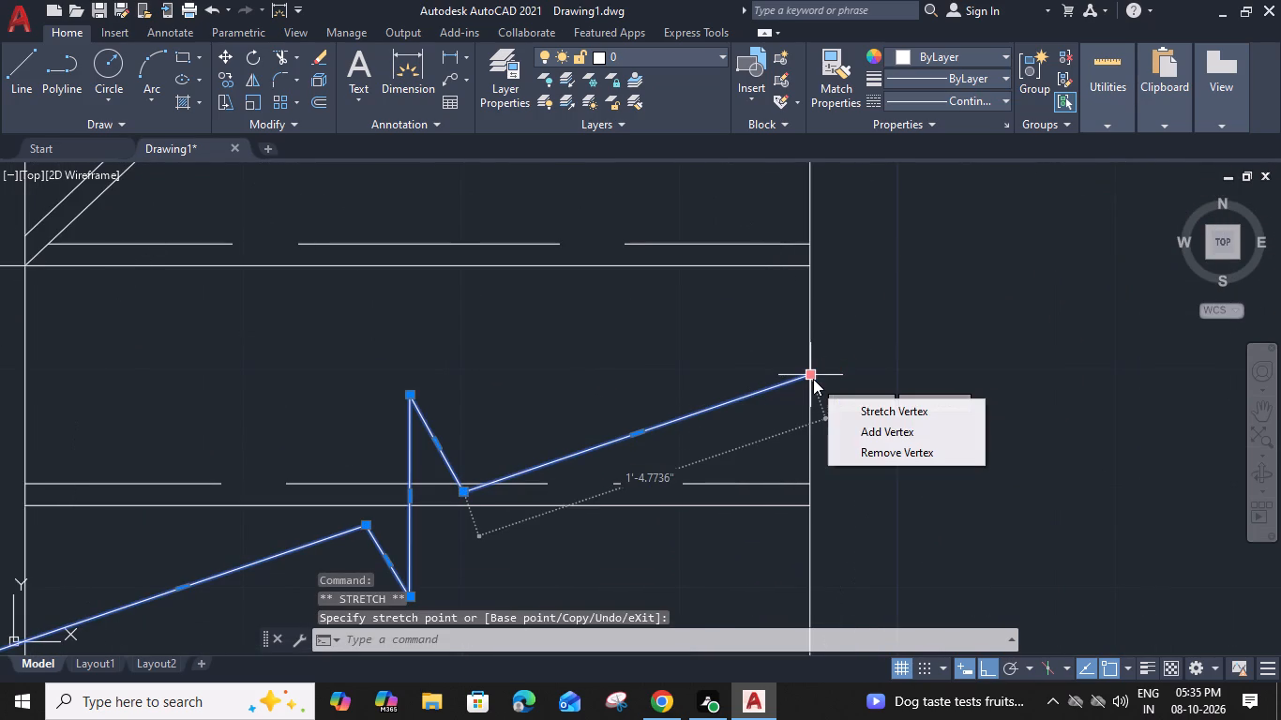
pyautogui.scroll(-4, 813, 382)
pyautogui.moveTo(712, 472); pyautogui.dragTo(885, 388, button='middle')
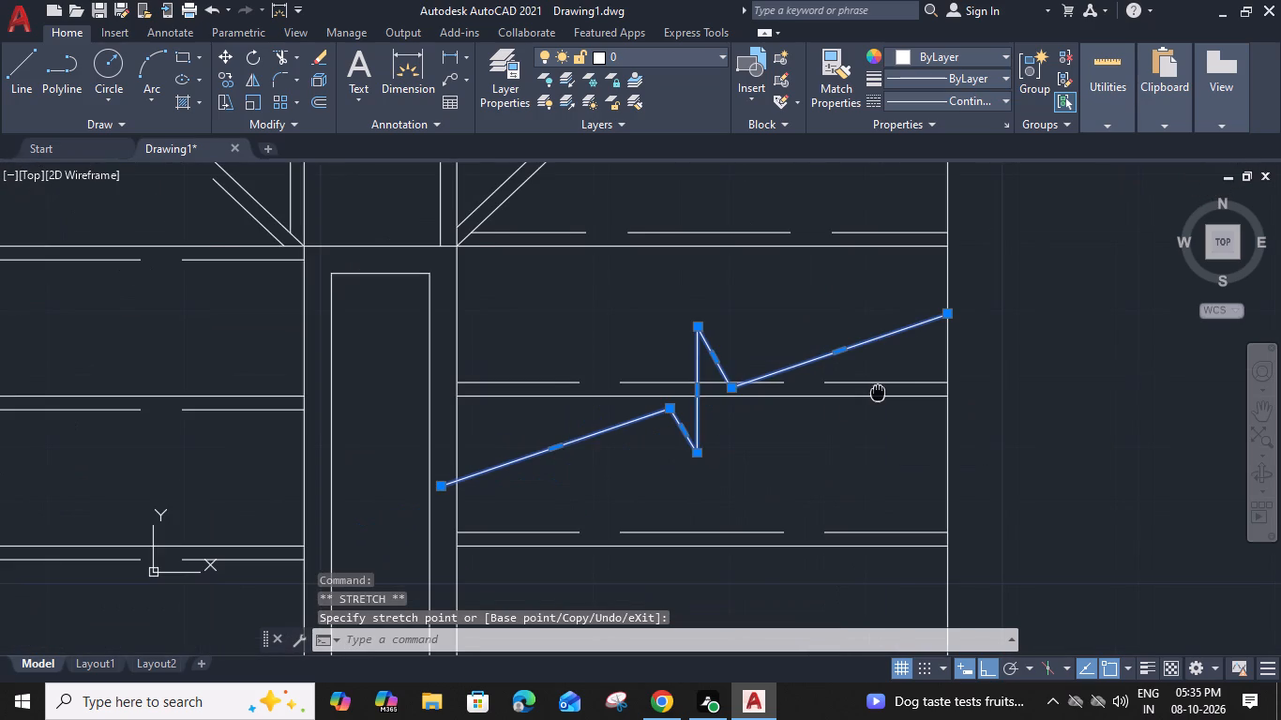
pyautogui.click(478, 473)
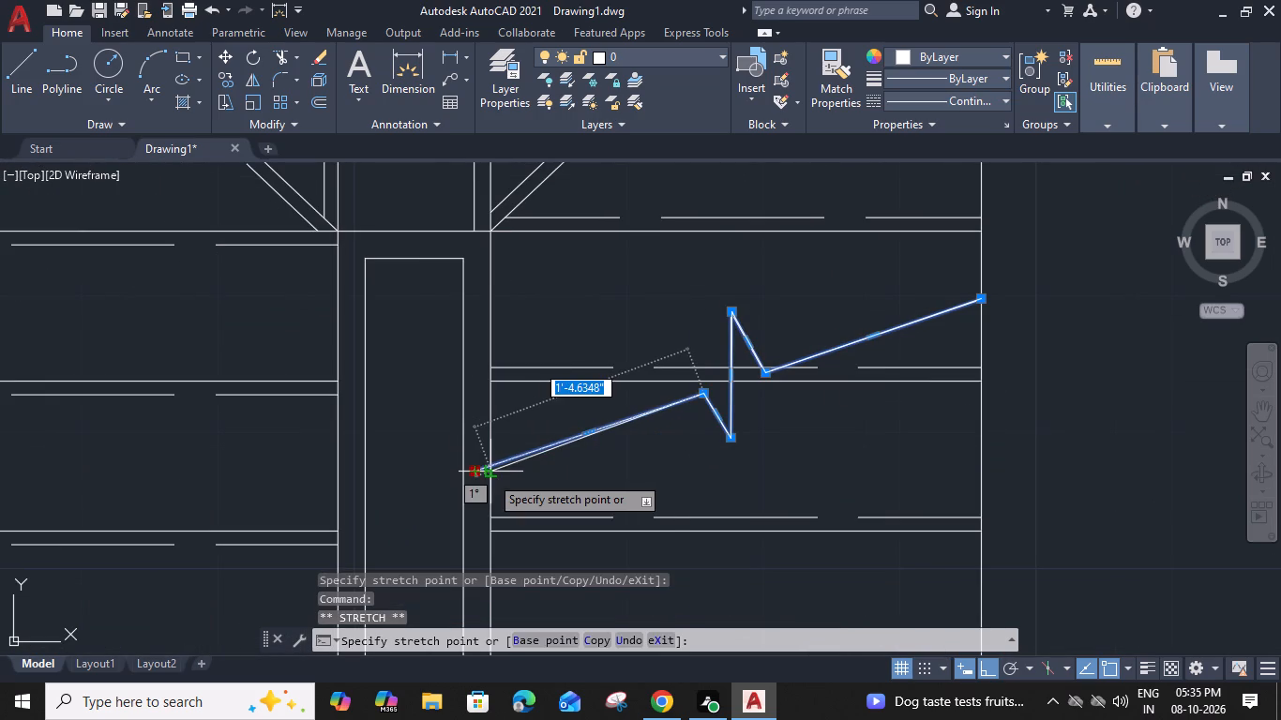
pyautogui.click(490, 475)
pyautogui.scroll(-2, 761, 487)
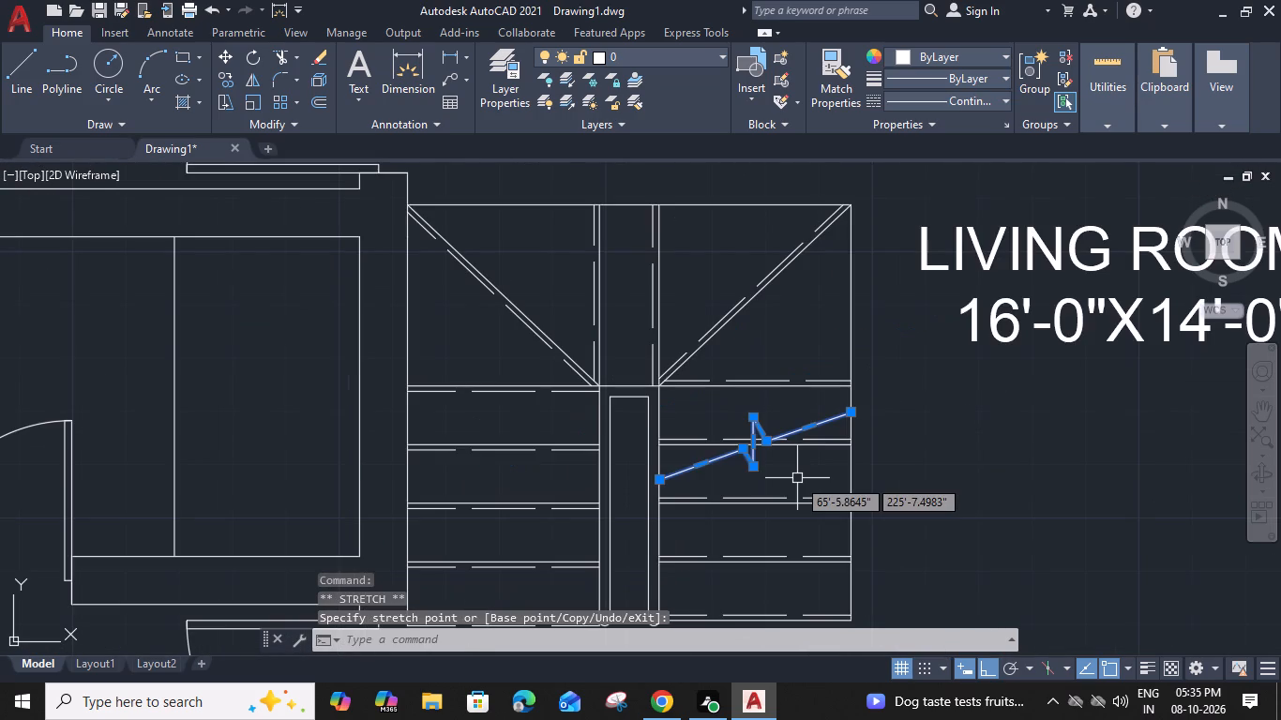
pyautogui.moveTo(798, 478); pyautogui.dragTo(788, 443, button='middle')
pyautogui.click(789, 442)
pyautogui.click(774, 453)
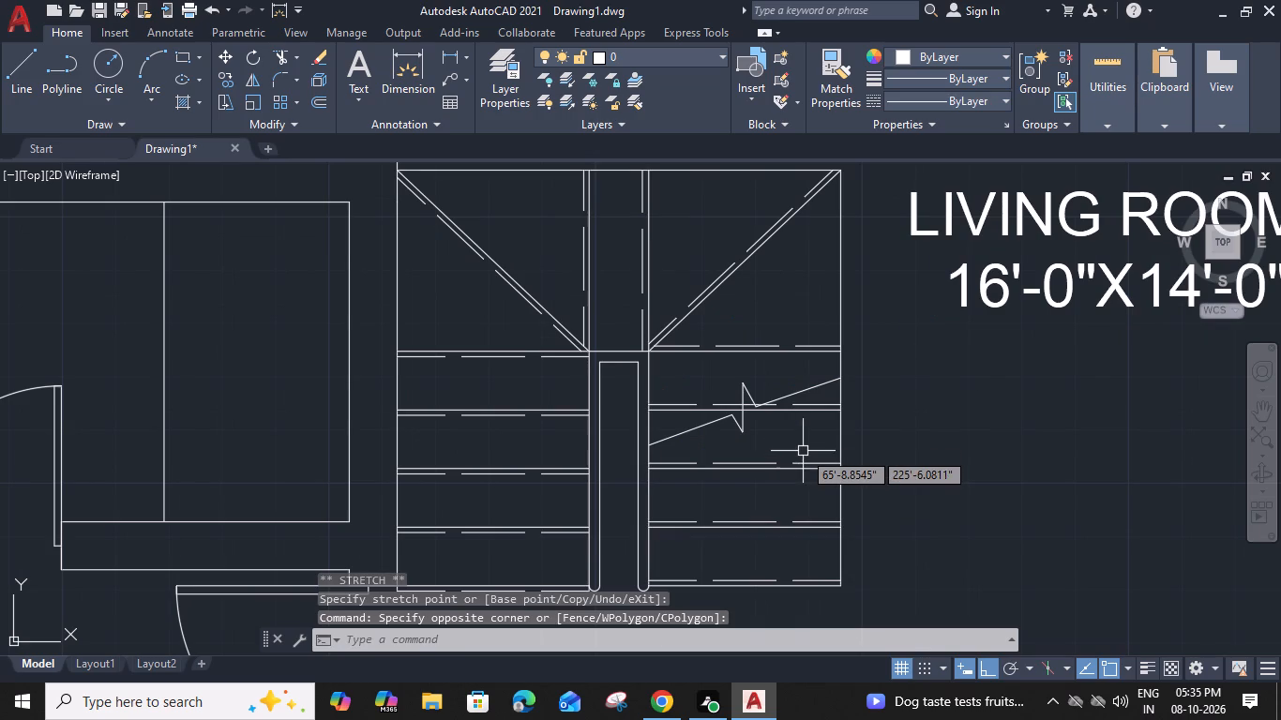
# Trim away the east flight's tread and dashed nosing lines on the south side of the sloping breakline.
pyautogui.write('TR')
pyautogui.press('space')
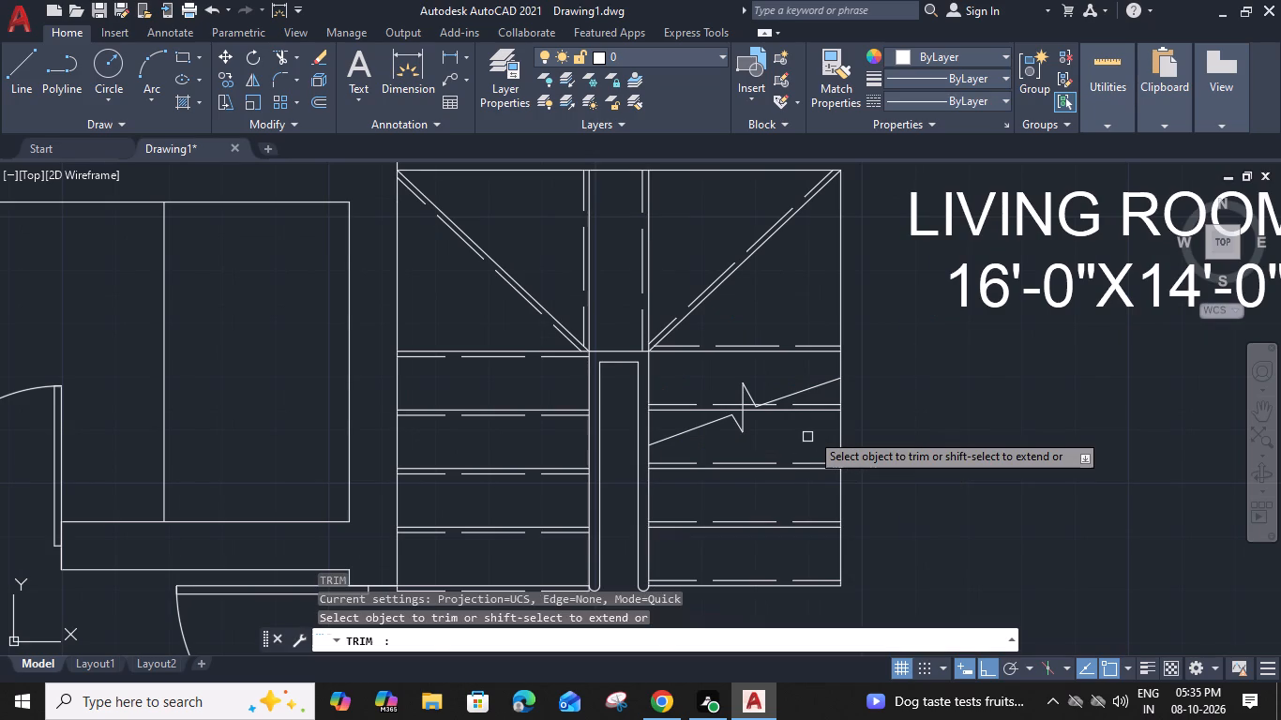
pyautogui.click(826, 408)
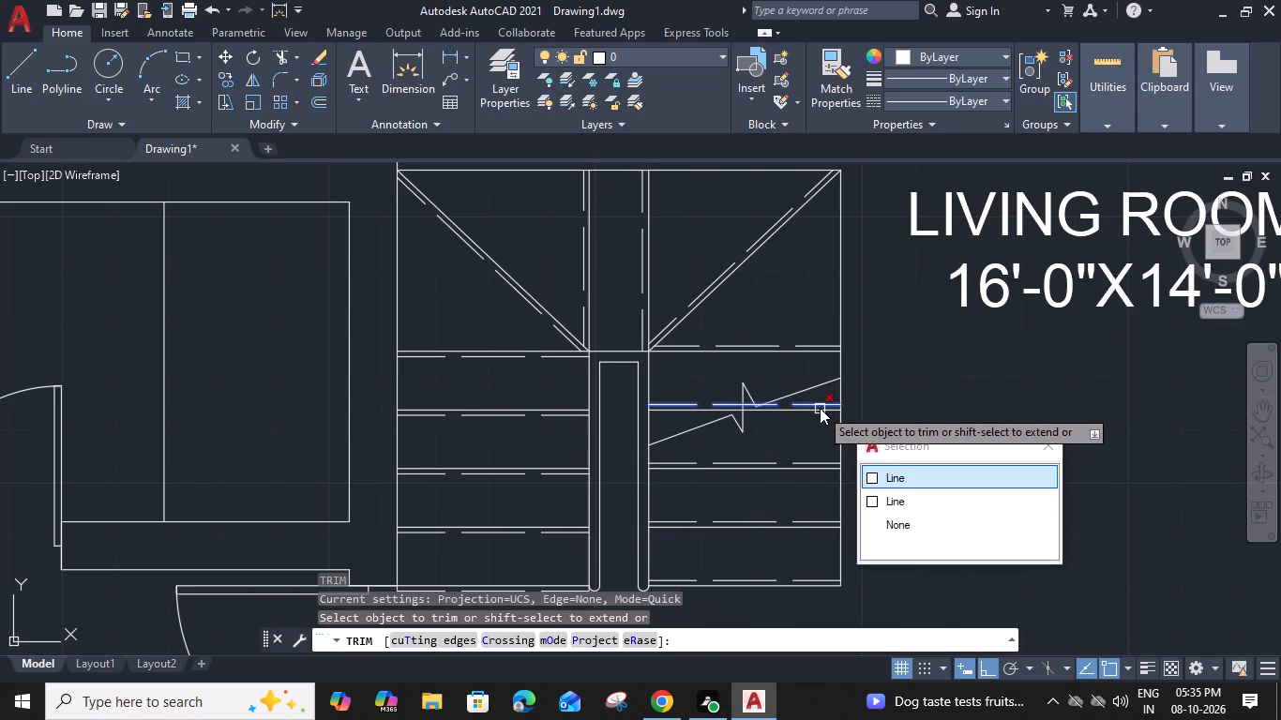
pyautogui.click(884, 480)
pyautogui.scroll(3, 809, 404)
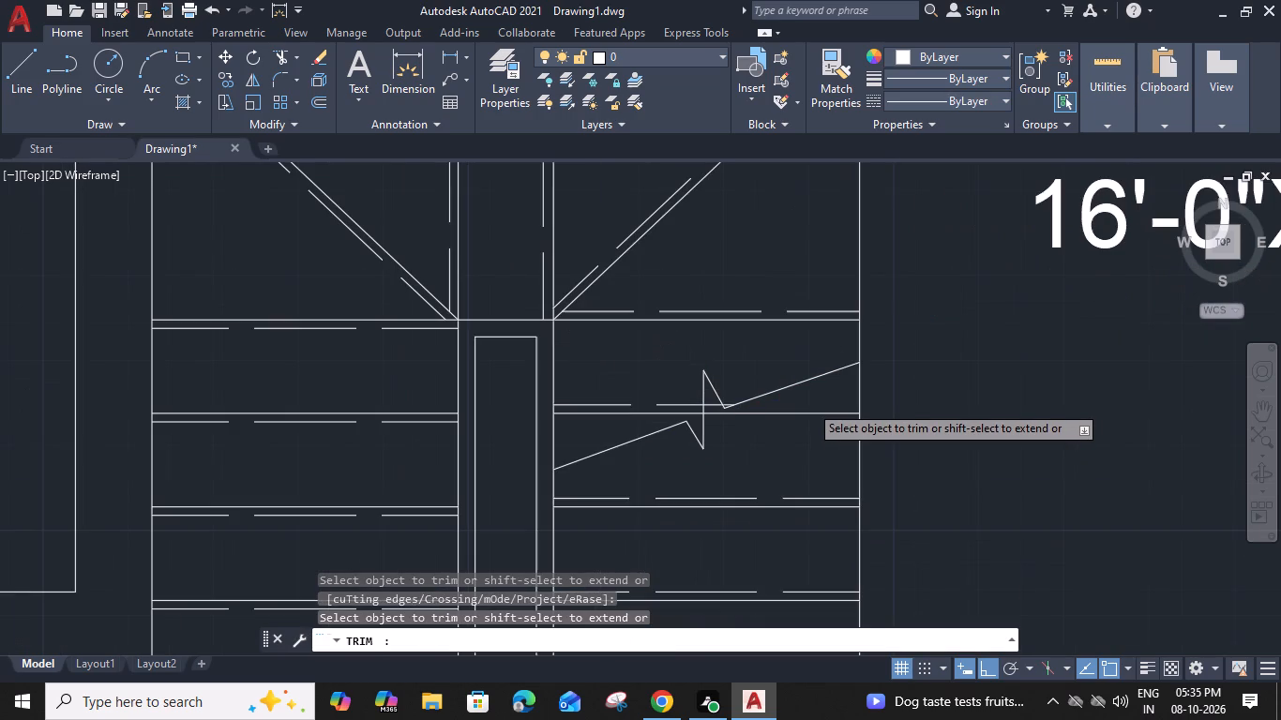
pyautogui.click(828, 398)
pyautogui.click(800, 443)
pyautogui.scroll(-3, 771, 469)
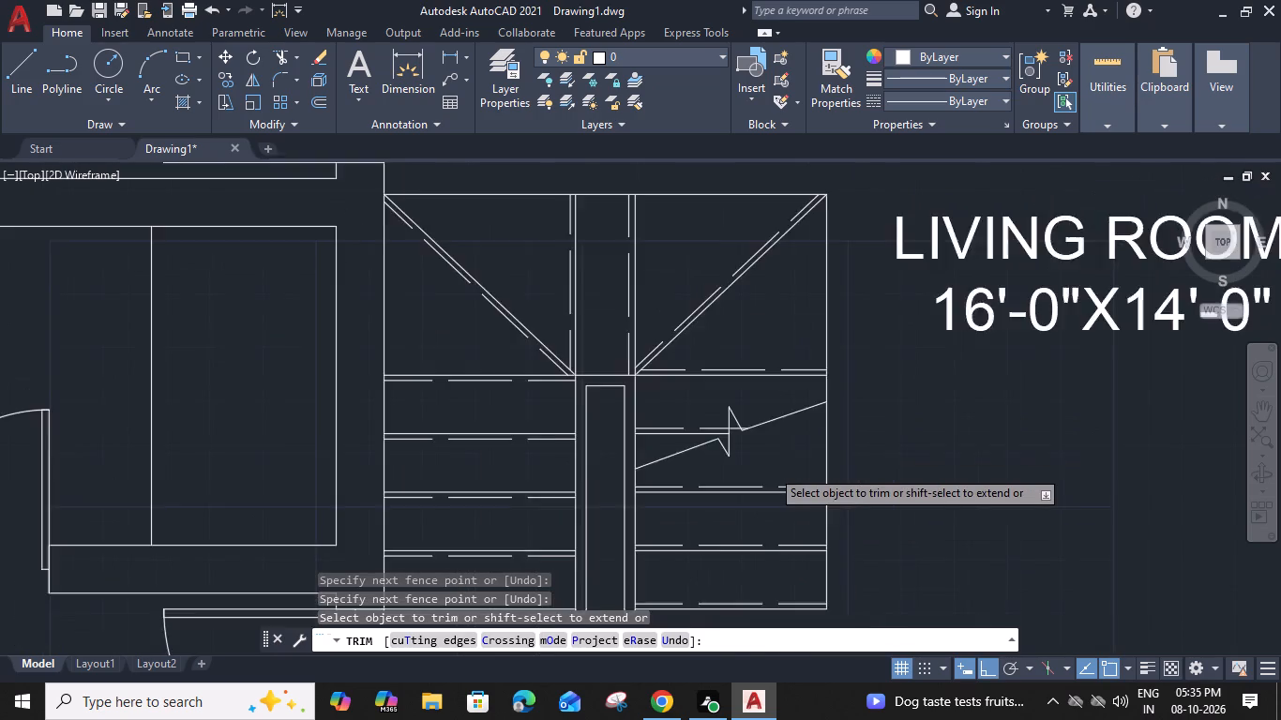
pyautogui.click(793, 465)
pyautogui.click(759, 570)
pyautogui.moveTo(763, 533); pyautogui.dragTo(759, 557, button='middle')
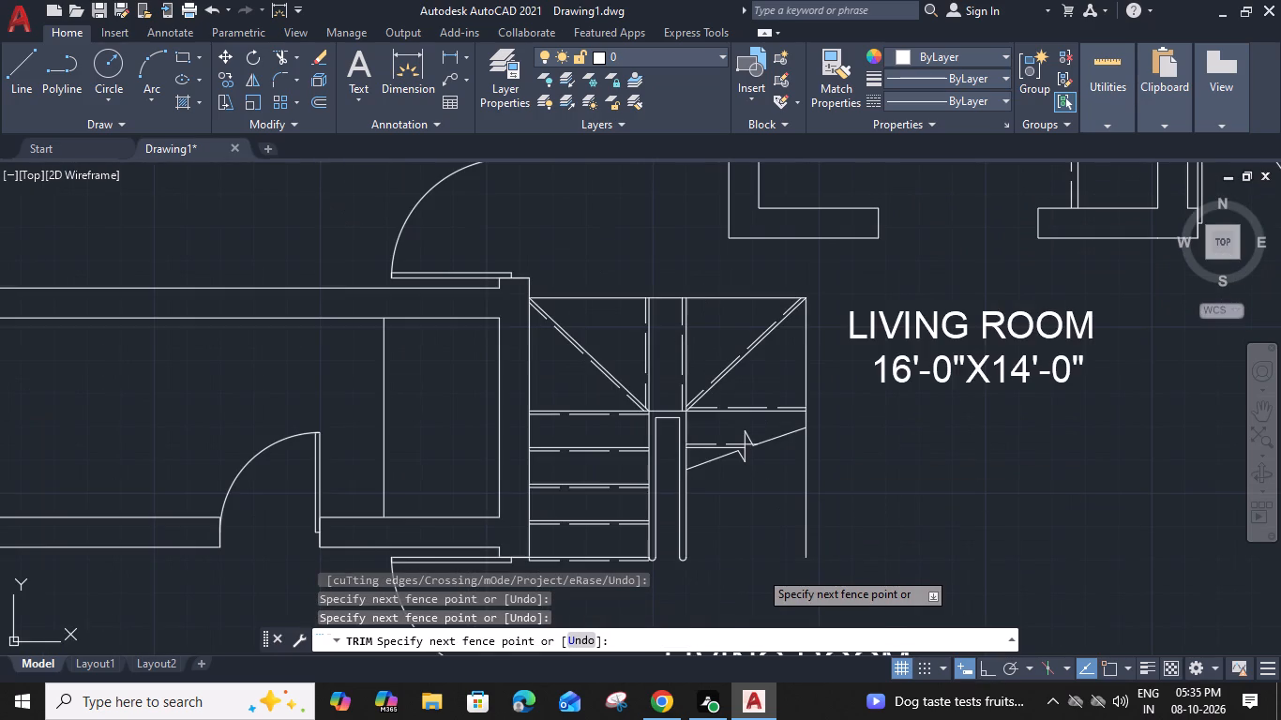
pyautogui.moveTo(759, 557); pyautogui.dragTo(753, 493, button='middle')
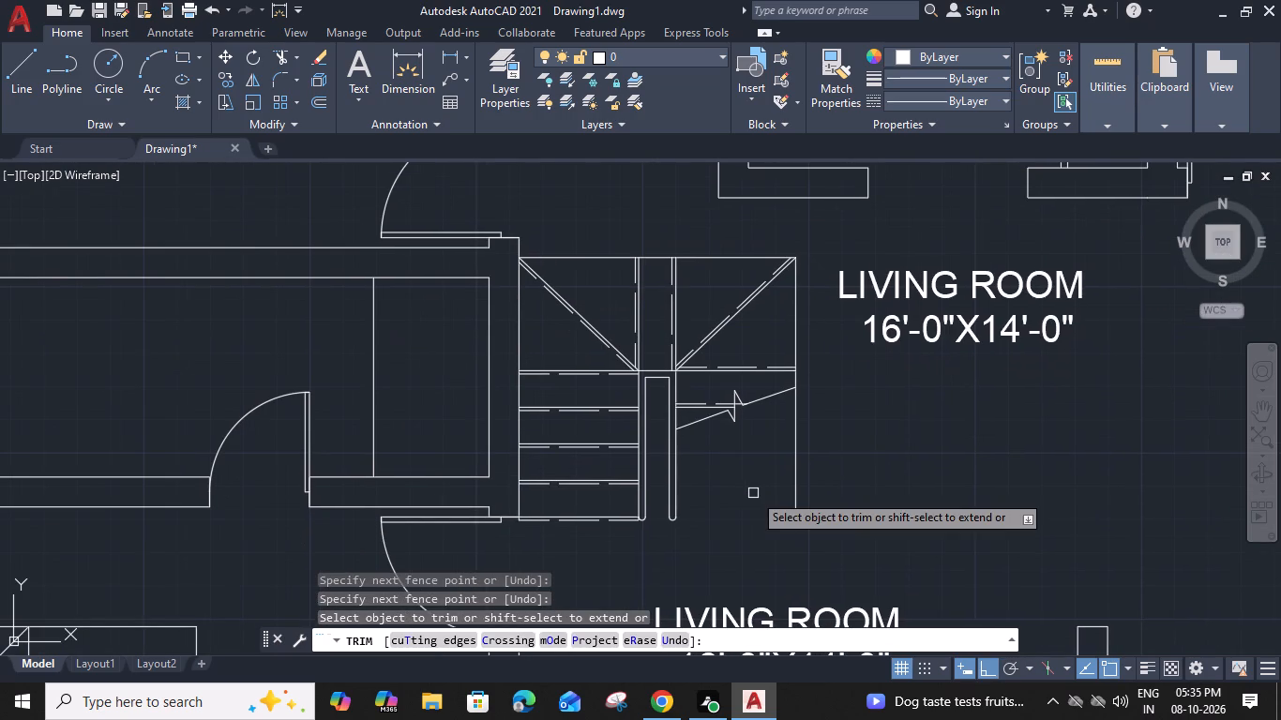
pyautogui.press('Escape')
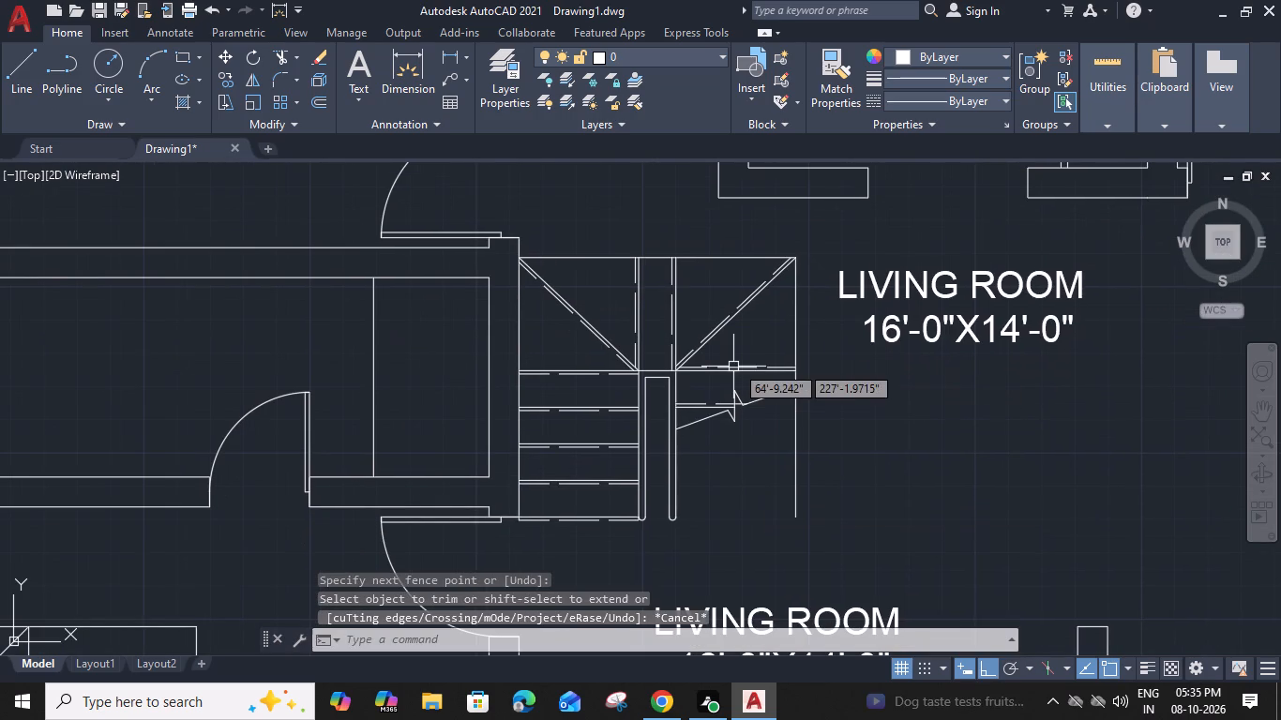
# Offset the staircase's outer east edge and its north edge outward by 6".
pyautogui.click(797, 456)
pyautogui.write('O')
pyautogui.press('space')
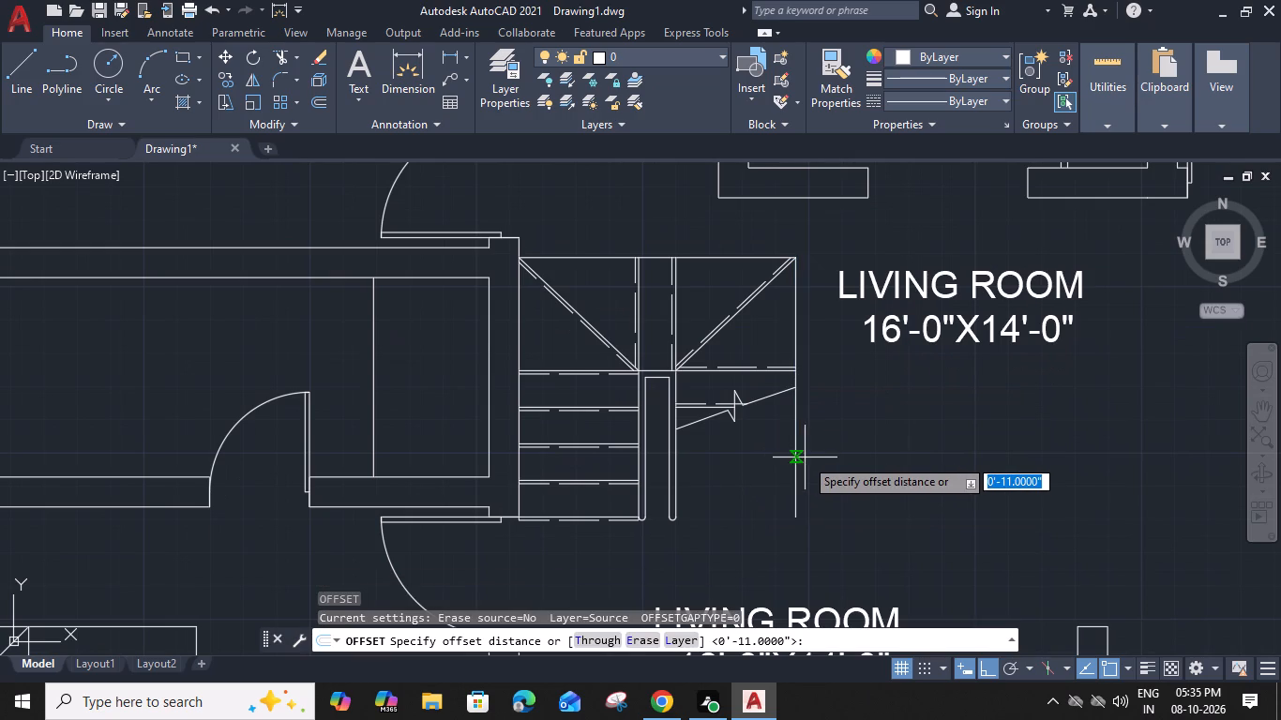
pyautogui.write('6"')
pyautogui.press('Return')
pyautogui.click(807, 455)
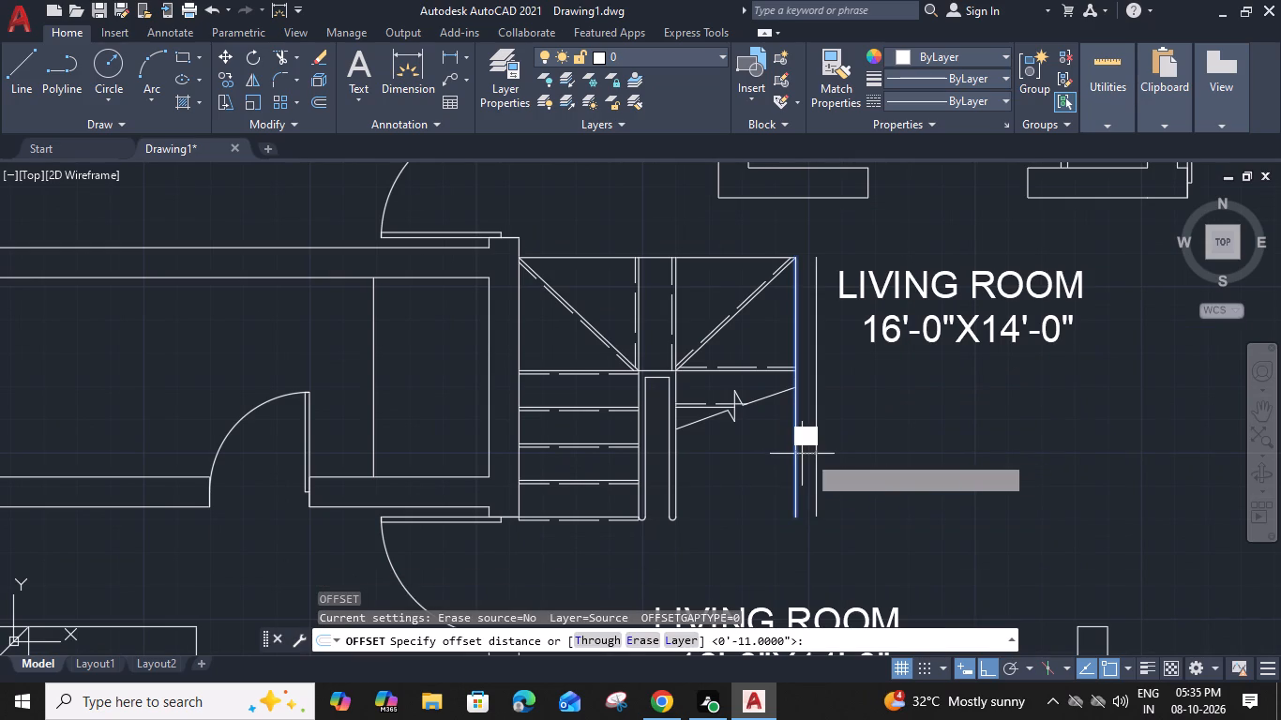
pyautogui.click(728, 259)
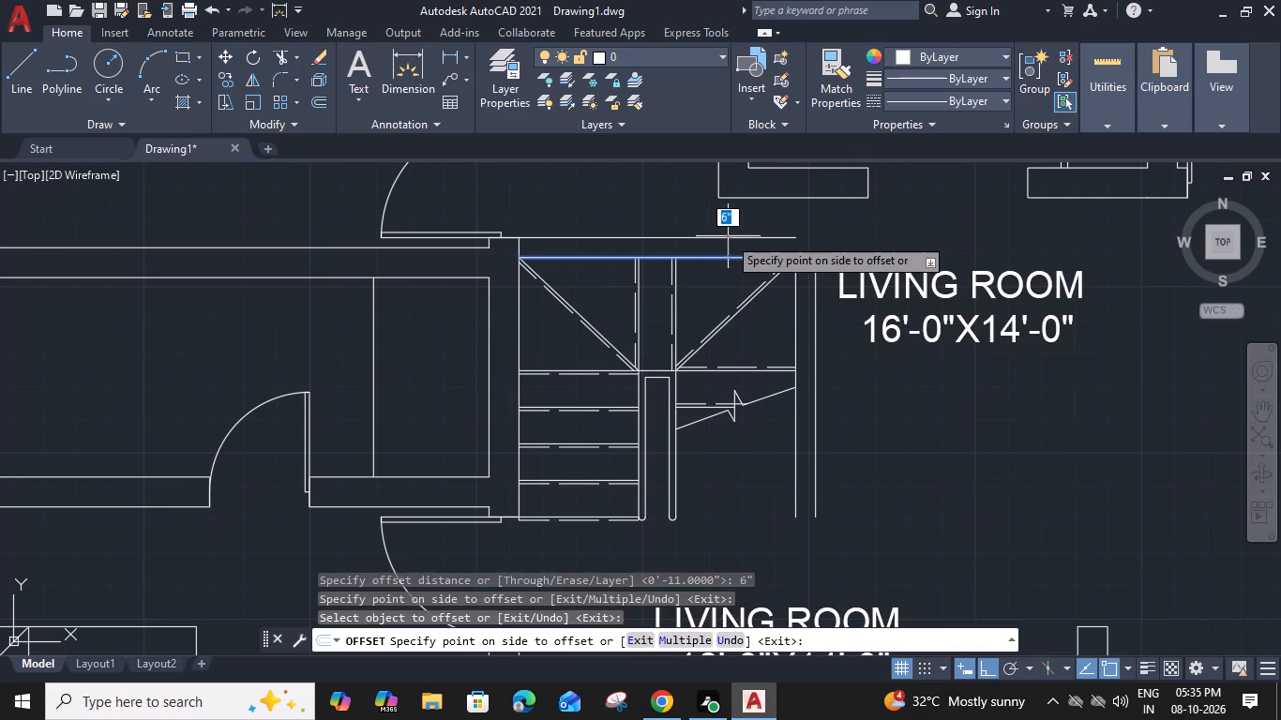
pyautogui.click(728, 236)
pyautogui.press('Escape')
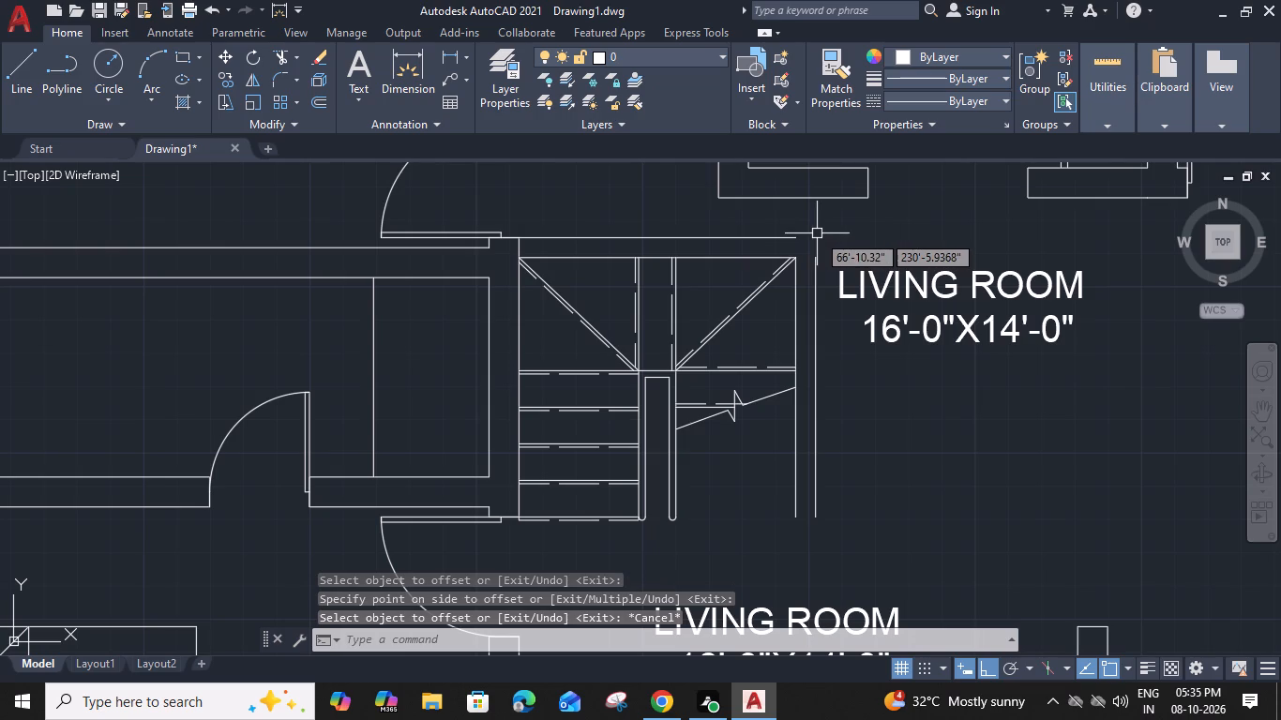
# Extend the two offset lines to meet at the staircase's northeast corner, and trim the overrun beyond it.
pyautogui.write('EX')
pyautogui.press('space')
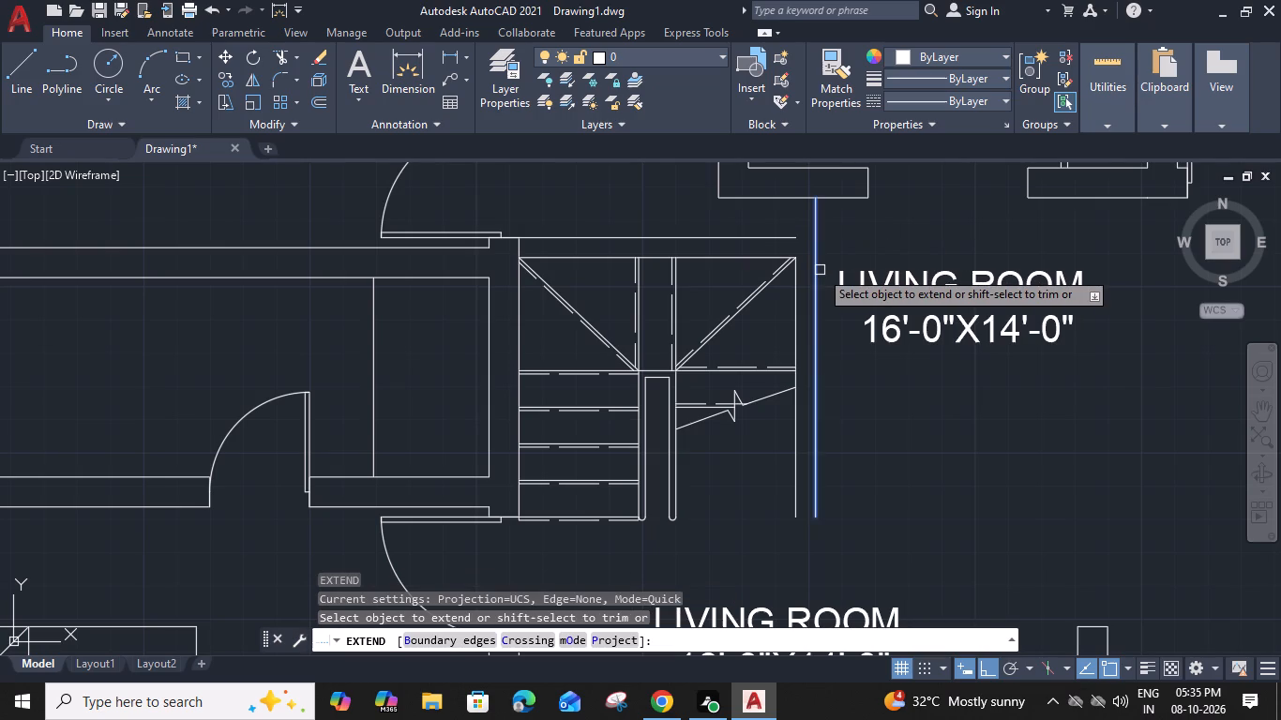
pyautogui.click(820, 270)
pyautogui.click(782, 237)
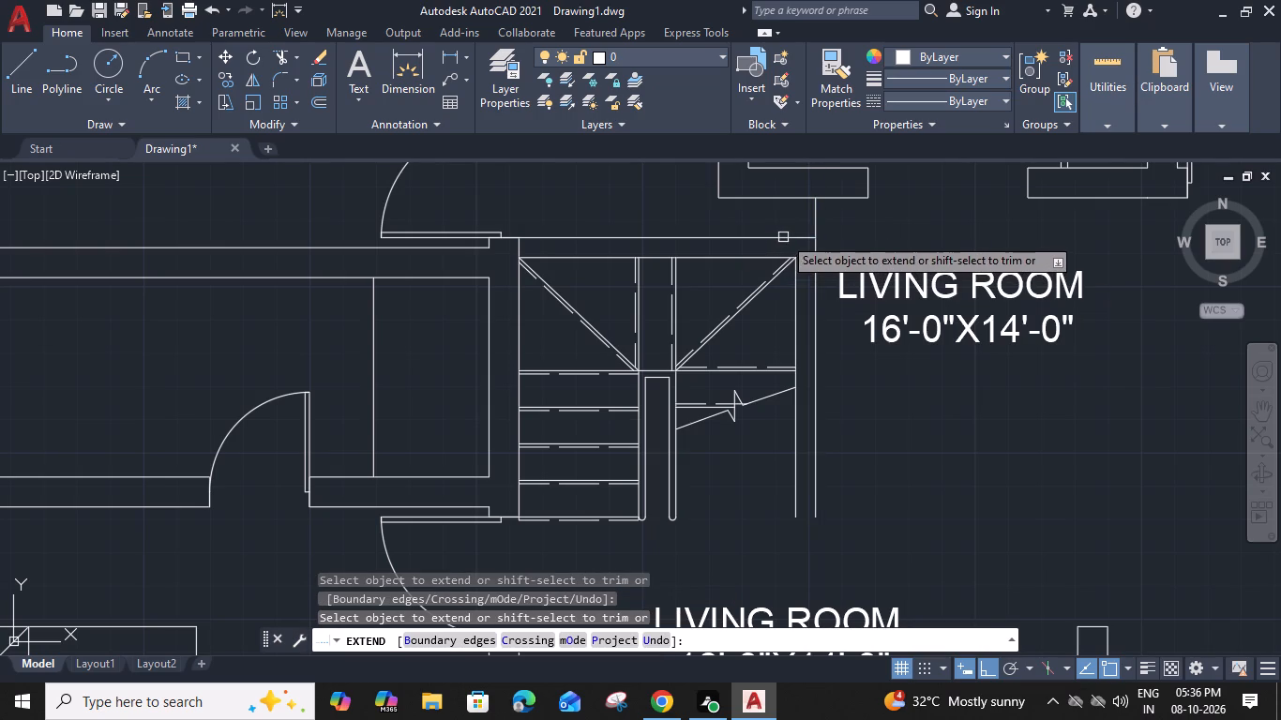
pyautogui.keyDown('shift'); pyautogui.click(814, 222); pyautogui.keyUp('shift')
pyautogui.press('Escape')
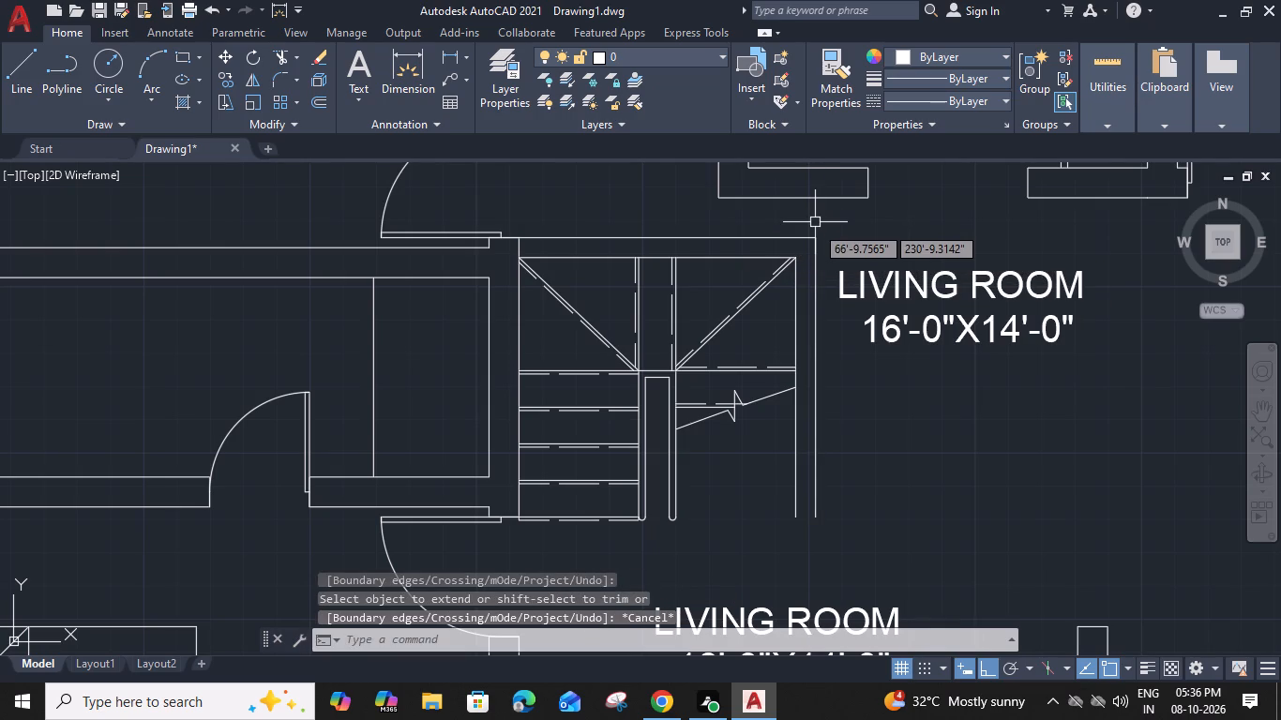
# Delete the sloping breakline across the east flight.
pyautogui.click(768, 404)
pyautogui.click(763, 394)
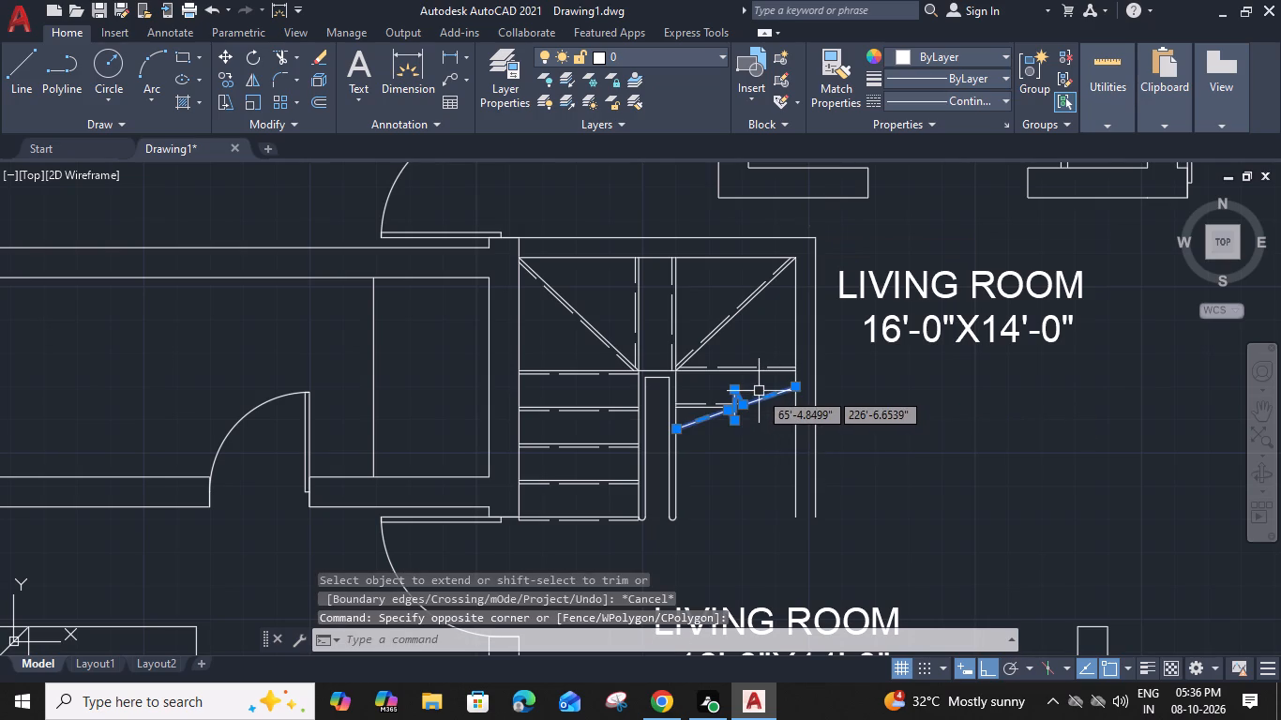
pyautogui.press('Delete')
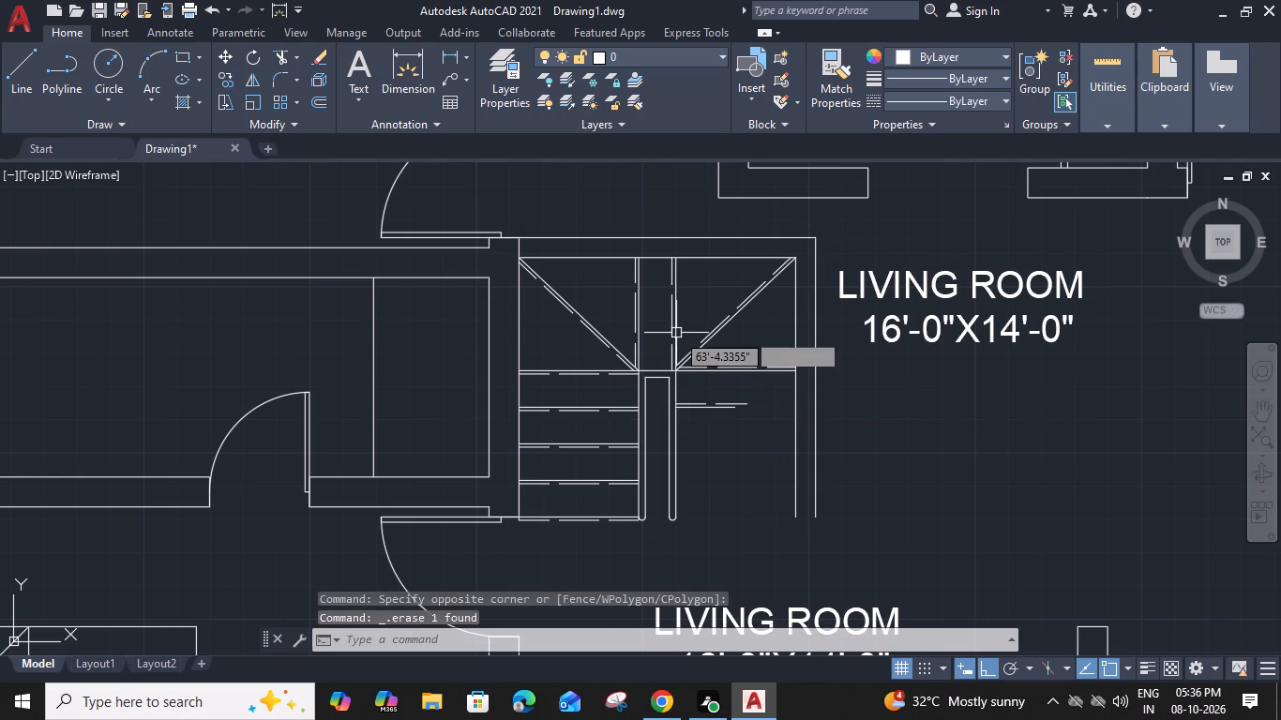
# Draw a breakline from the midpoint of the central winder strip's south edge to the staircase's north edge in the western winders, symbol near the middle.
pyautogui.write('BR')
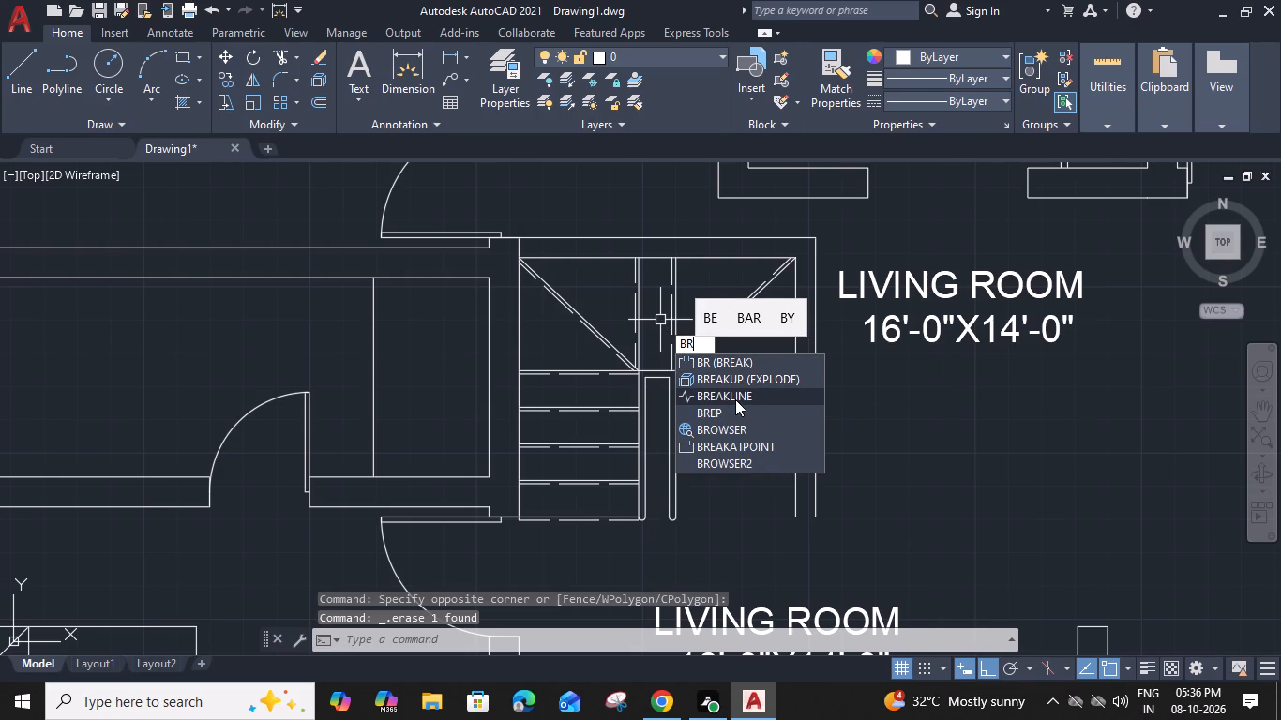
pyautogui.click(735, 399)
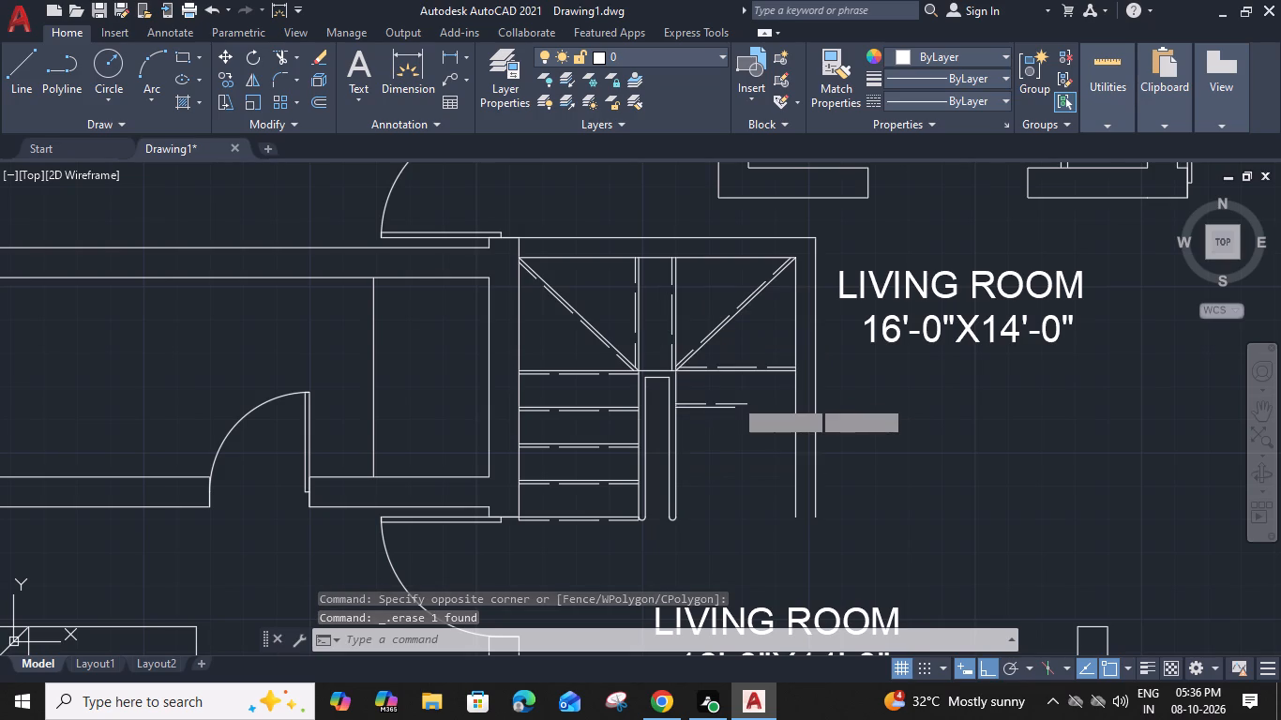
pyautogui.click(663, 368)
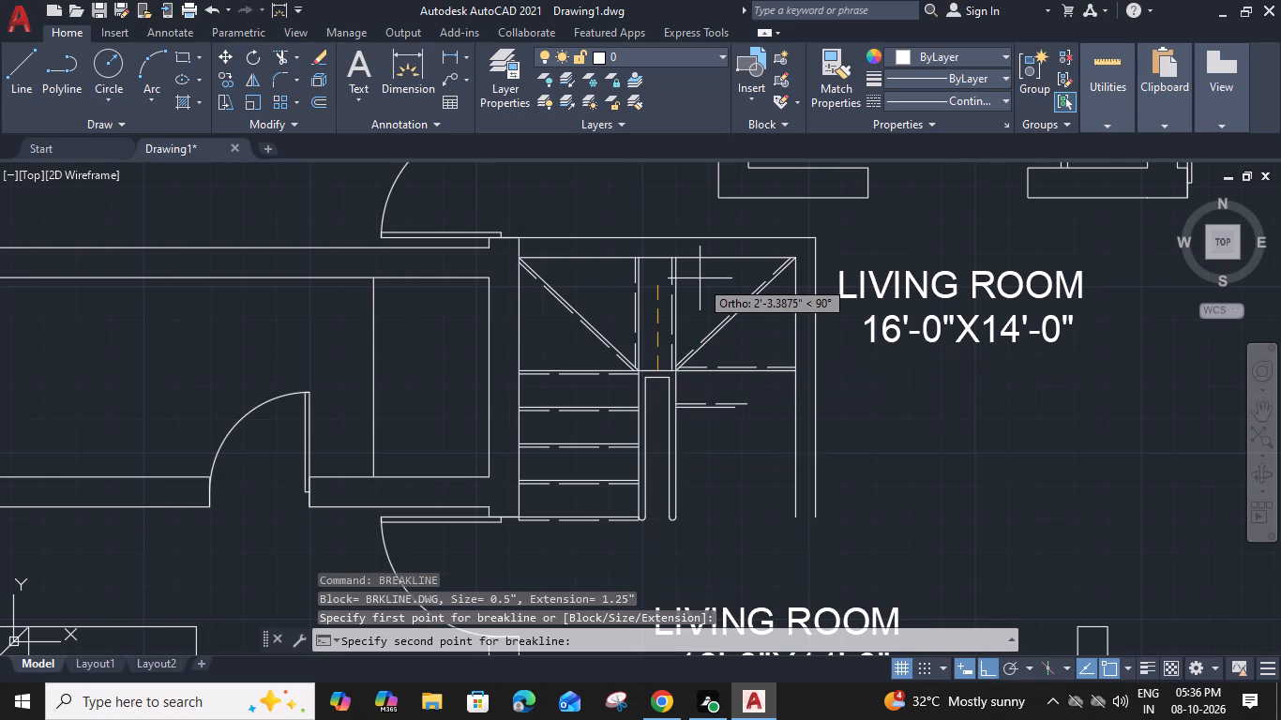
pyautogui.click(604, 259)
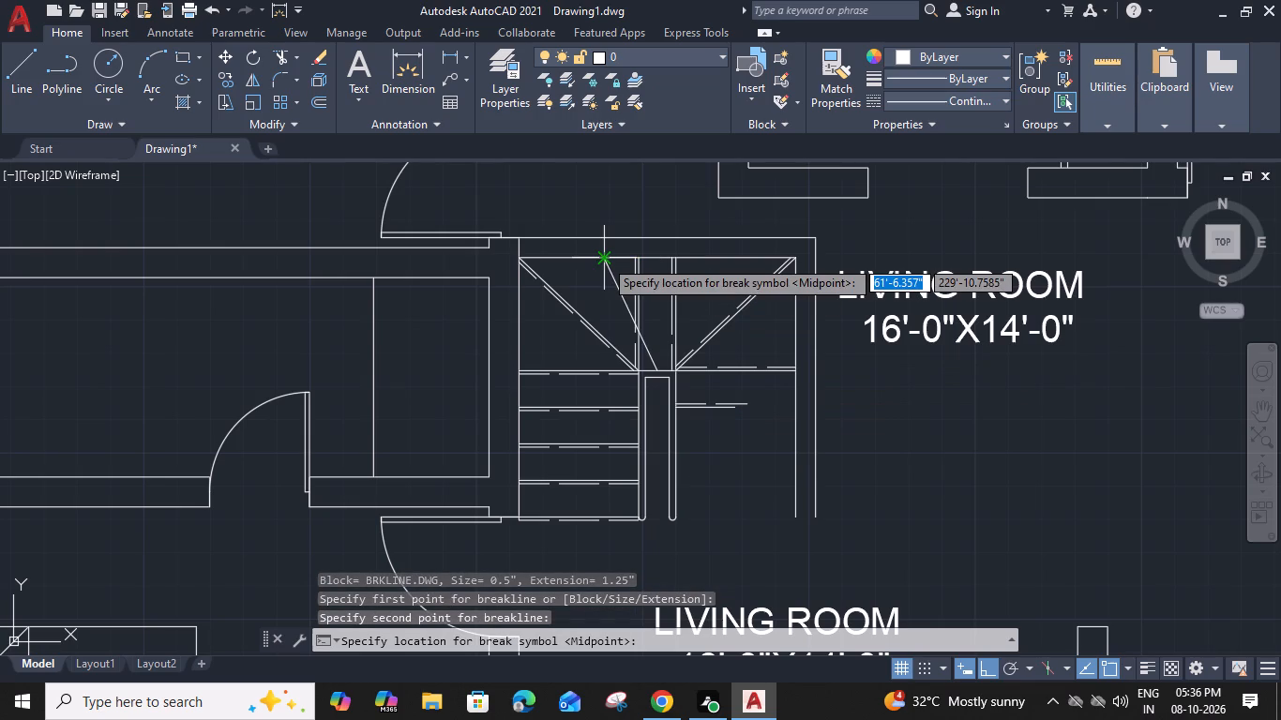
pyautogui.click(629, 312)
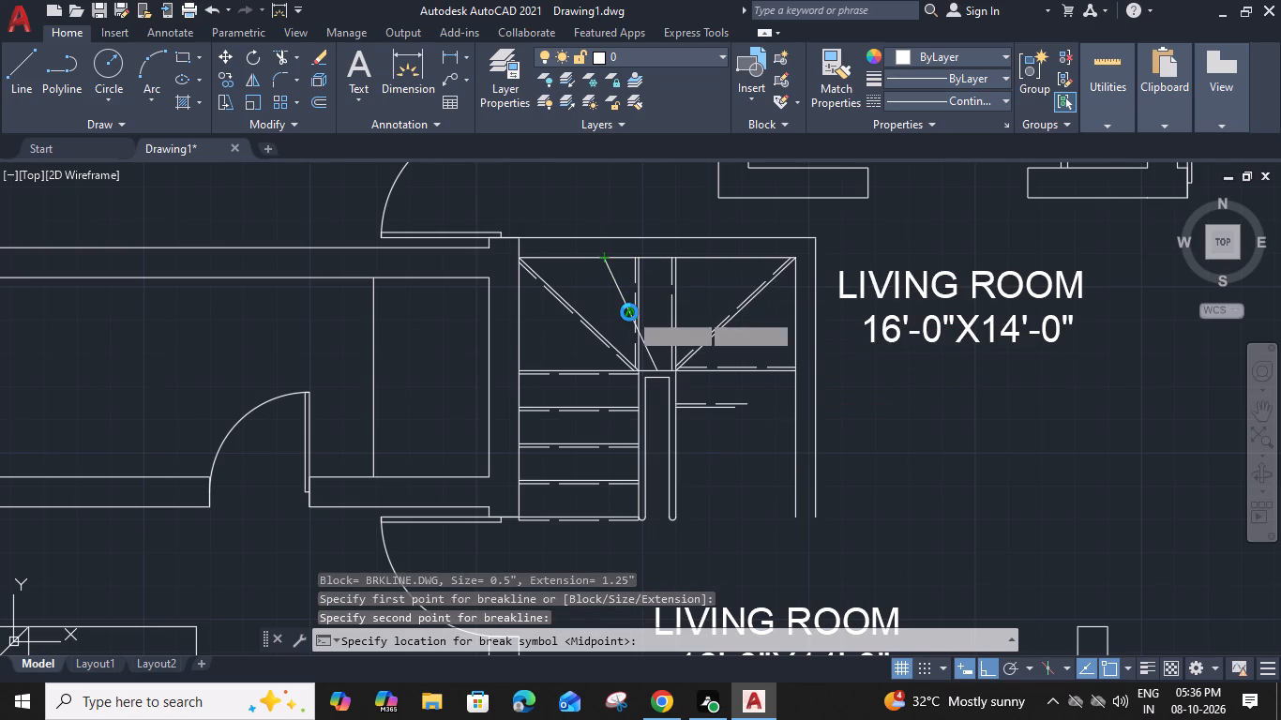
# Stretch the new break symbol's peaks outward to the west and east, and its lower base vertex southward along the breakline.
pyautogui.scroll(4, 629, 312)
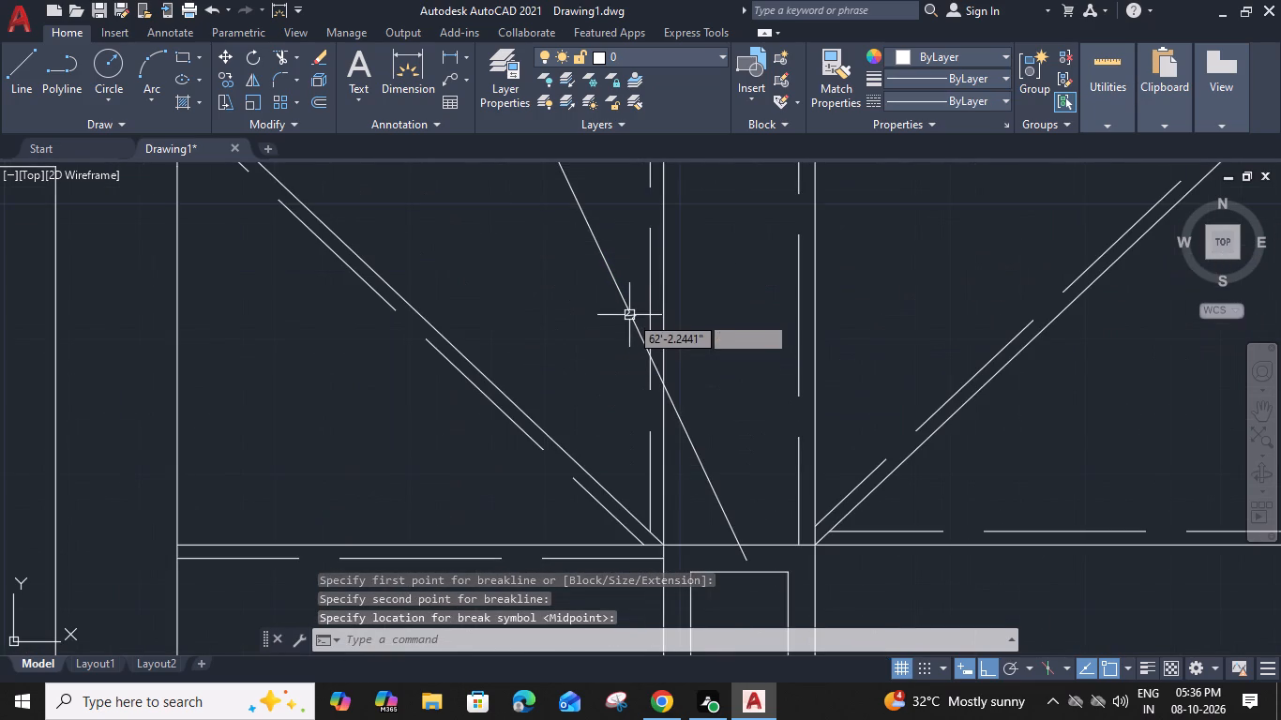
pyautogui.click(629, 315)
pyautogui.scroll(5, 633, 309)
pyautogui.click(577, 346)
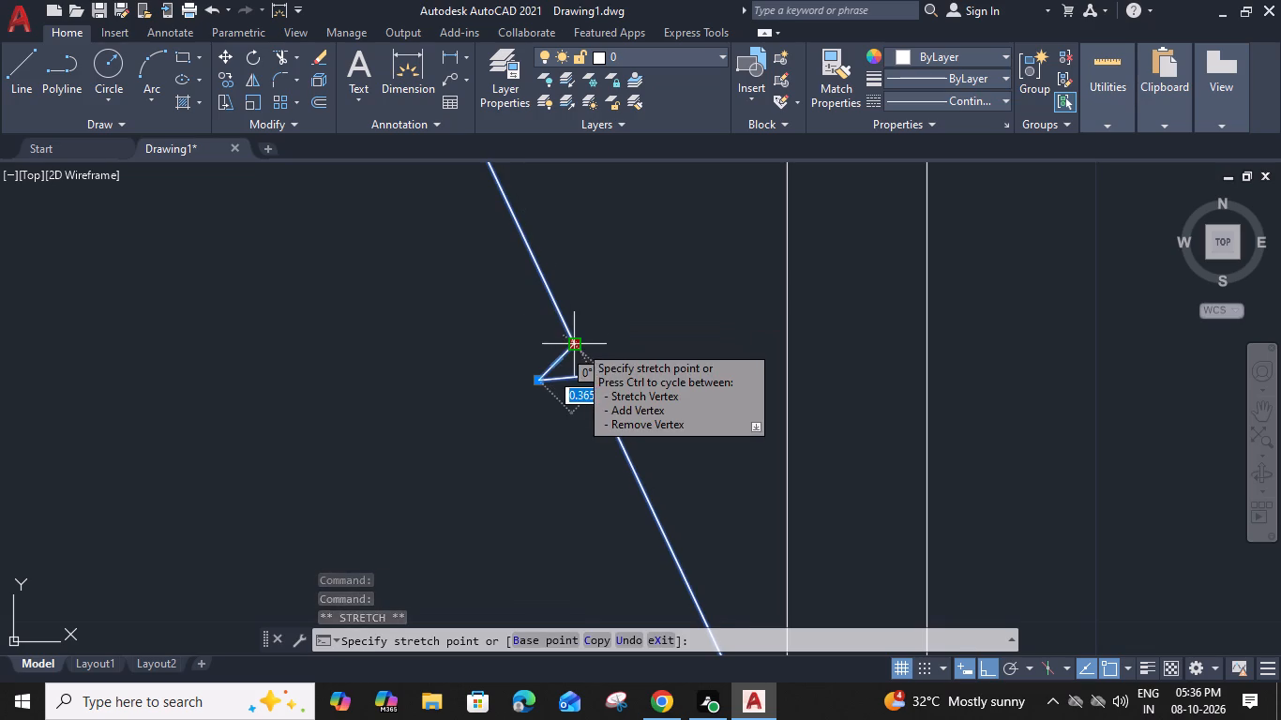
pyautogui.click(579, 344)
pyautogui.click(538, 379)
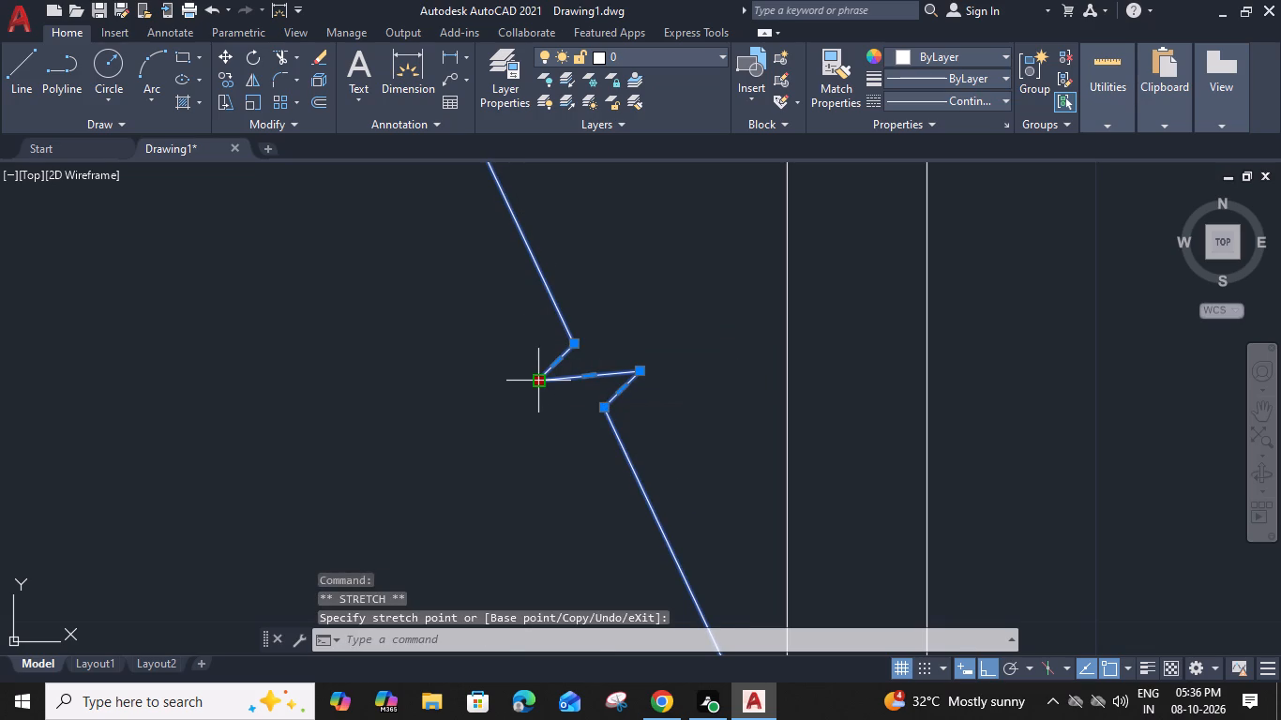
pyautogui.click(236, 451)
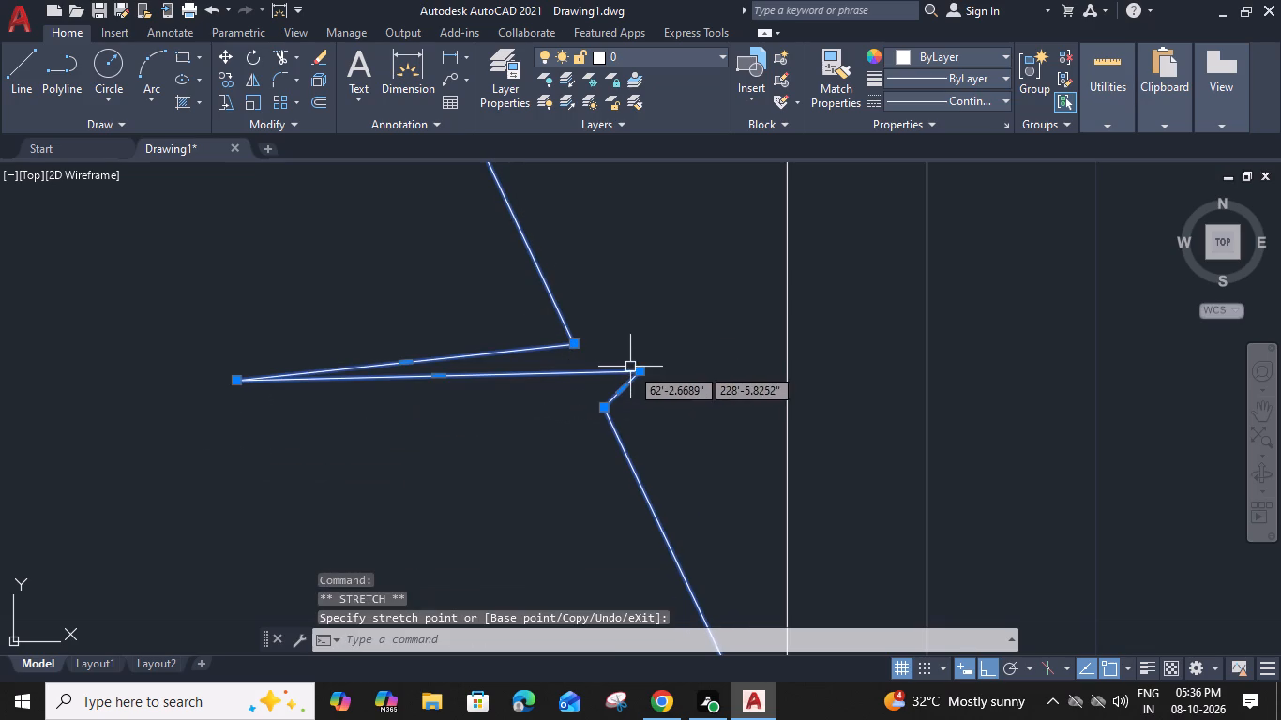
pyautogui.click(639, 372)
pyautogui.click(972, 319)
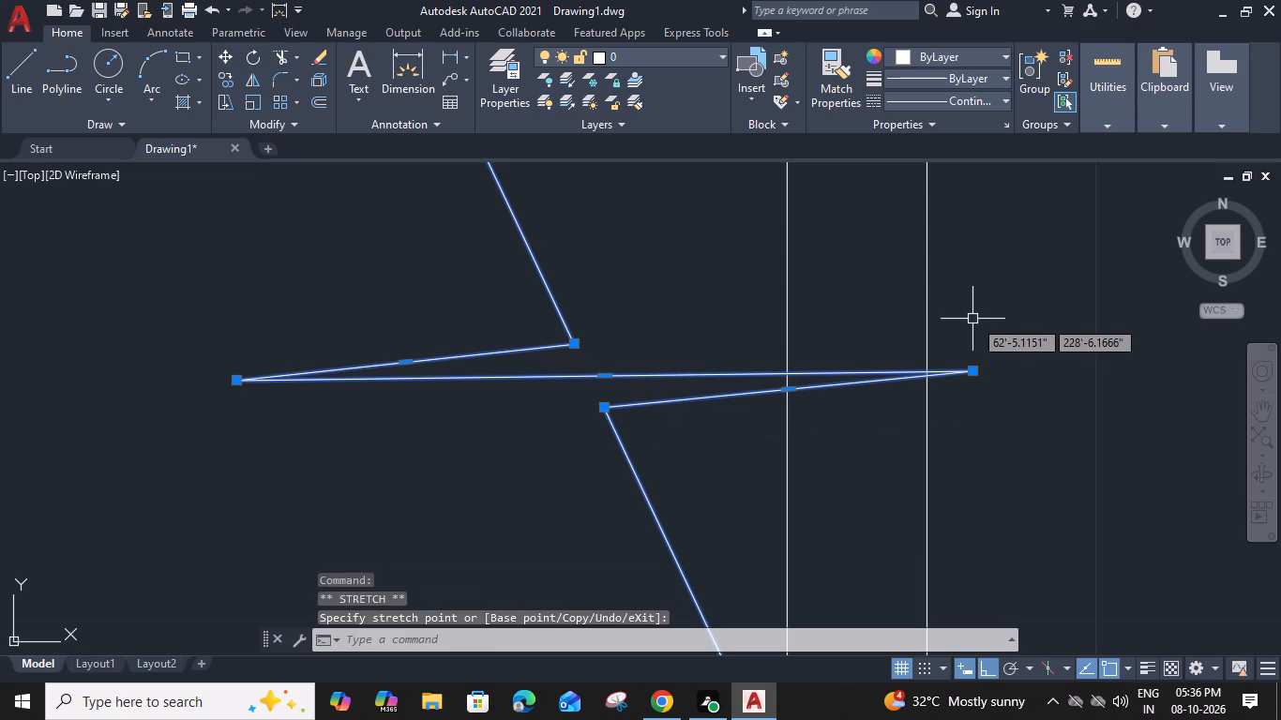
pyautogui.click(604, 405)
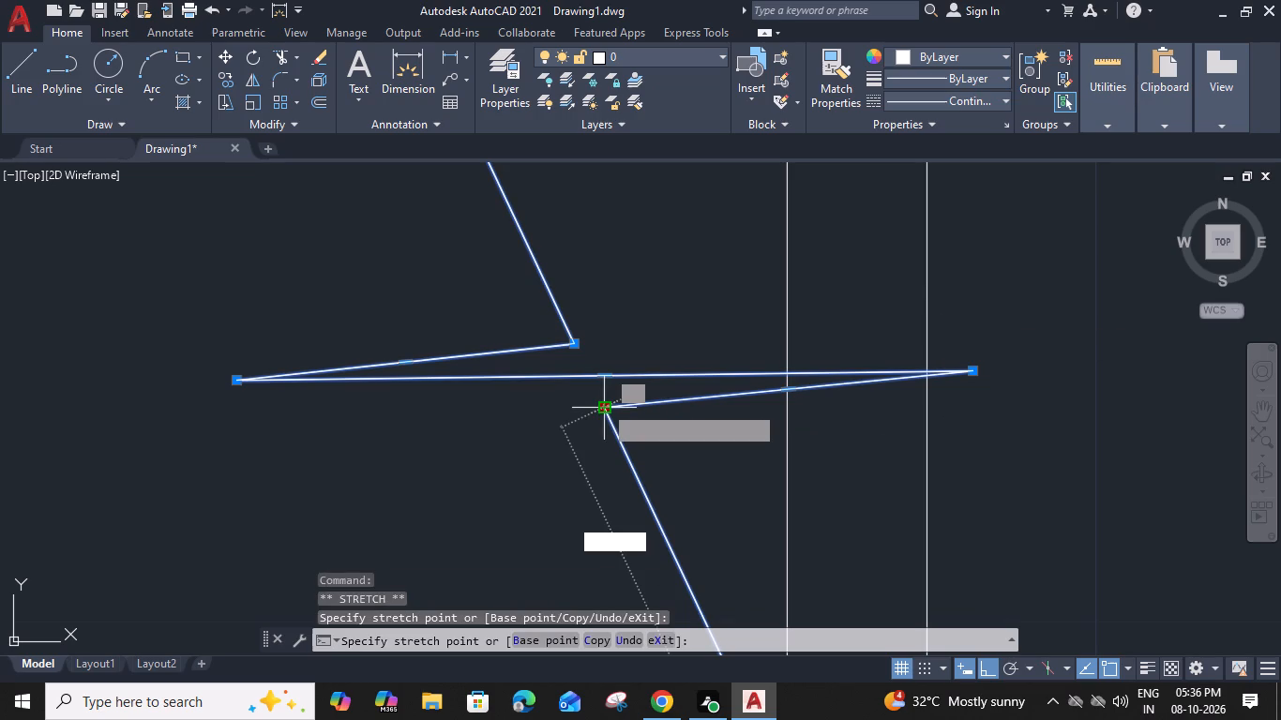
pyautogui.click(646, 495)
pyautogui.scroll(-5, 617, 385)
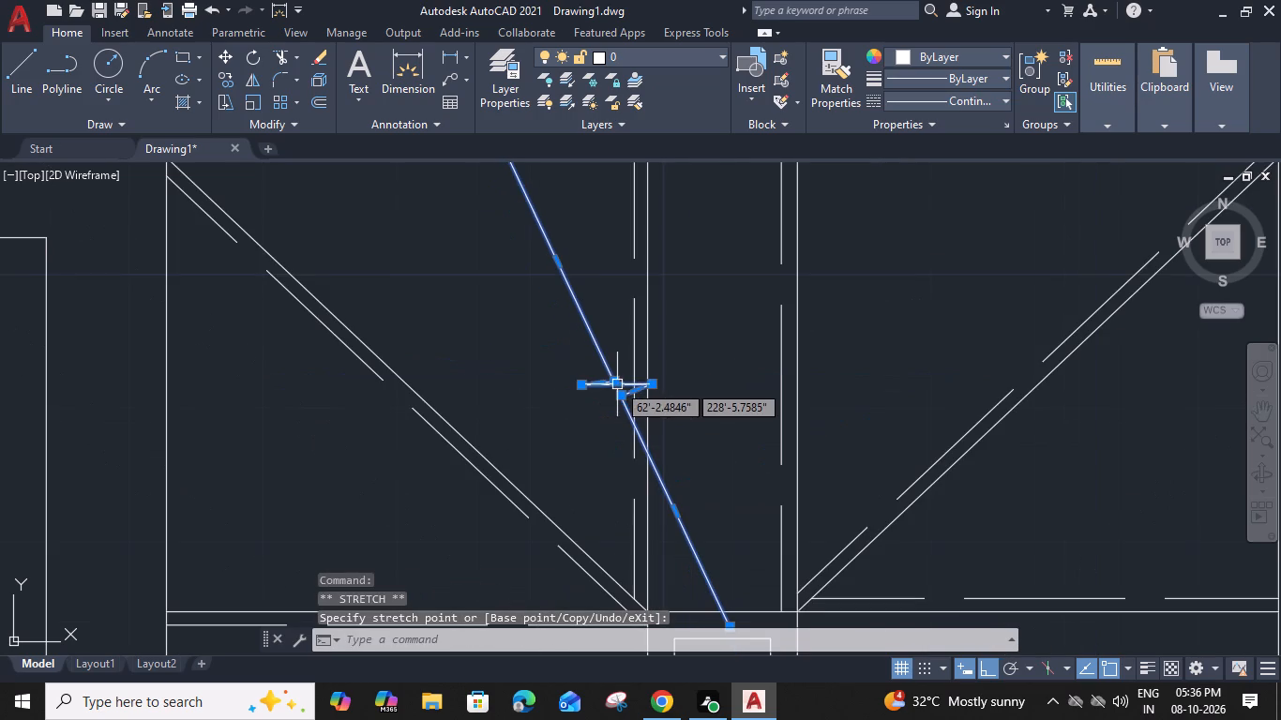
pyautogui.moveTo(631, 341); pyautogui.dragTo(660, 417, button='middle')
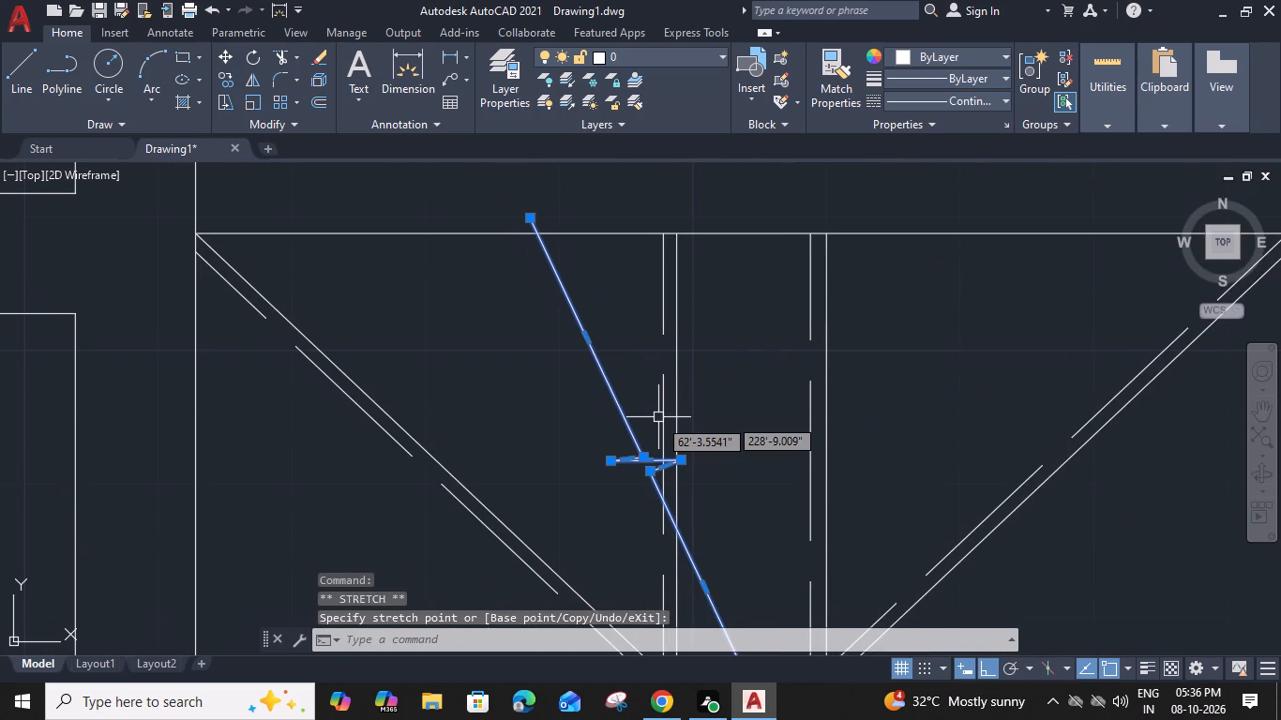
# Stretch the break symbol's upper base vertex northward along the breakline, and its west and east peaks further outward.
pyautogui.click(646, 452)
pyautogui.click(642, 458)
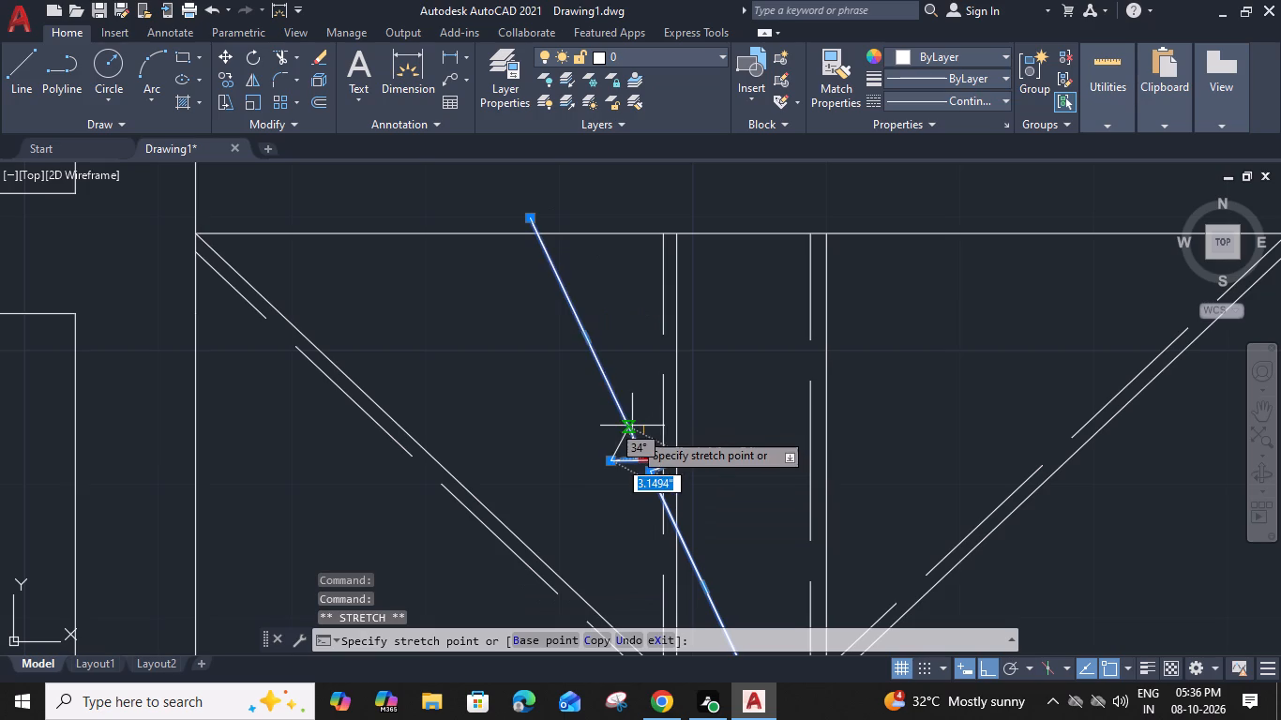
pyautogui.click(620, 410)
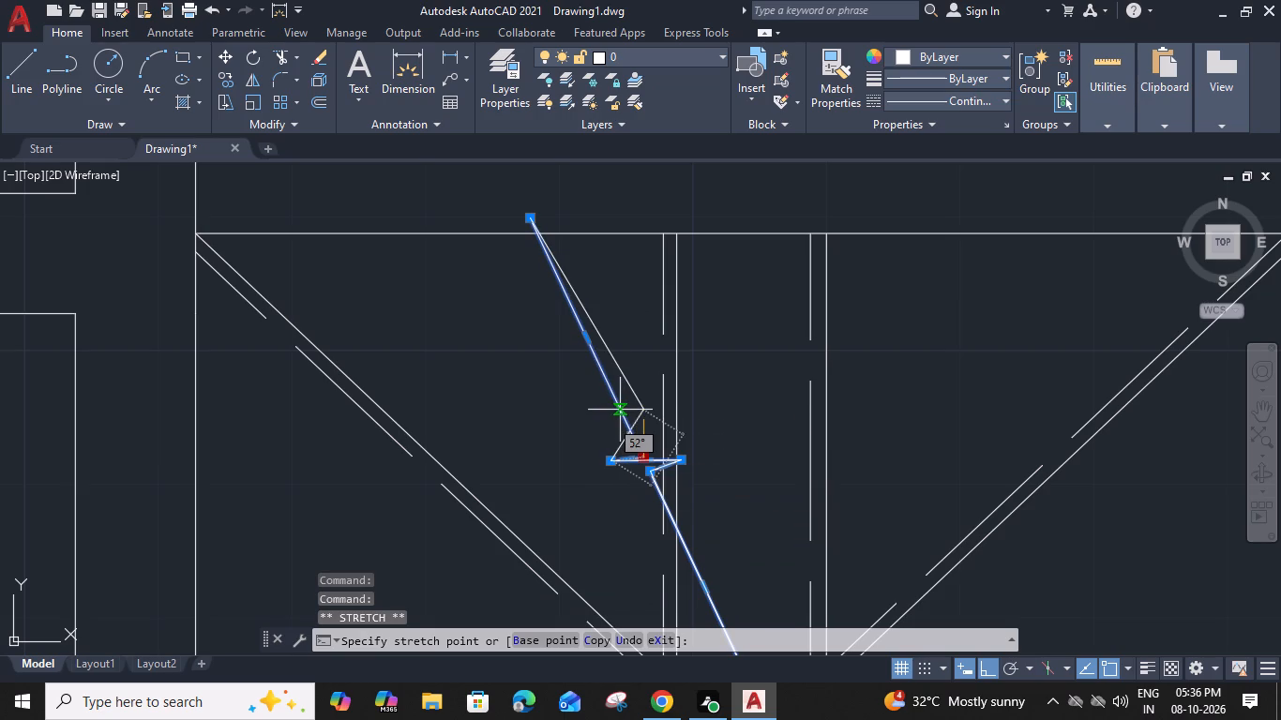
pyautogui.click(612, 459)
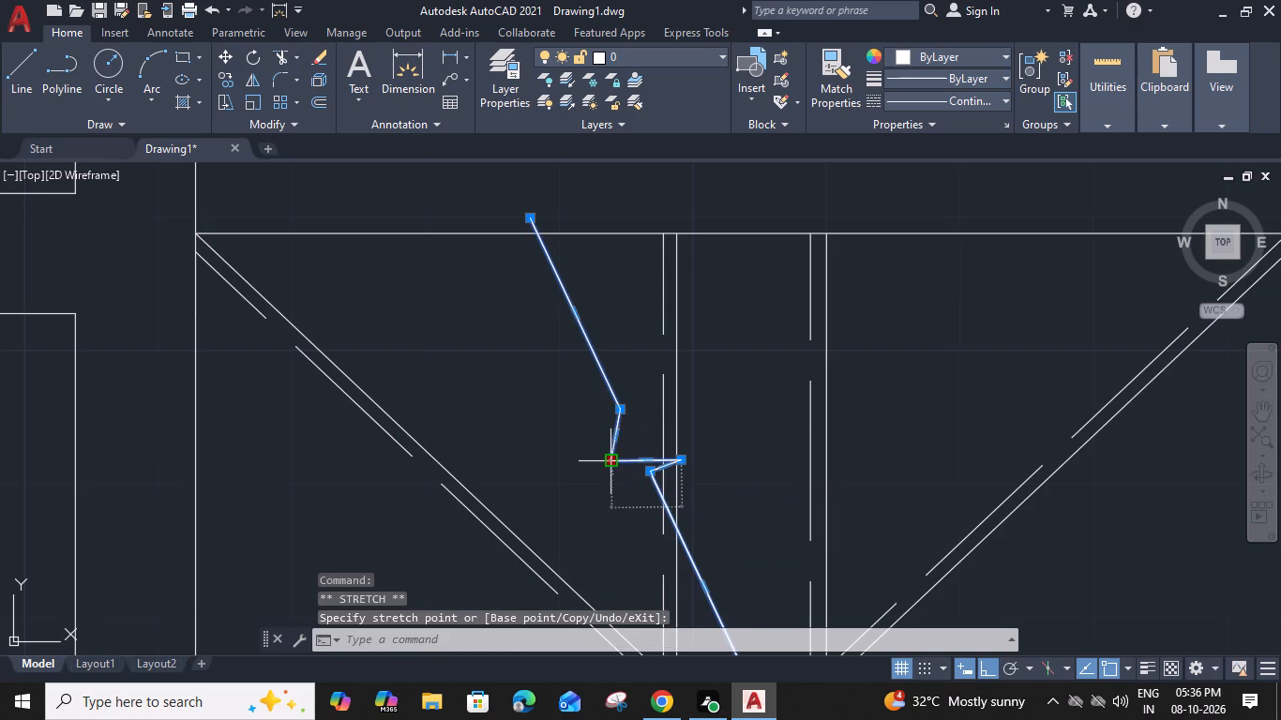
pyautogui.click(571, 480)
pyautogui.click(684, 457)
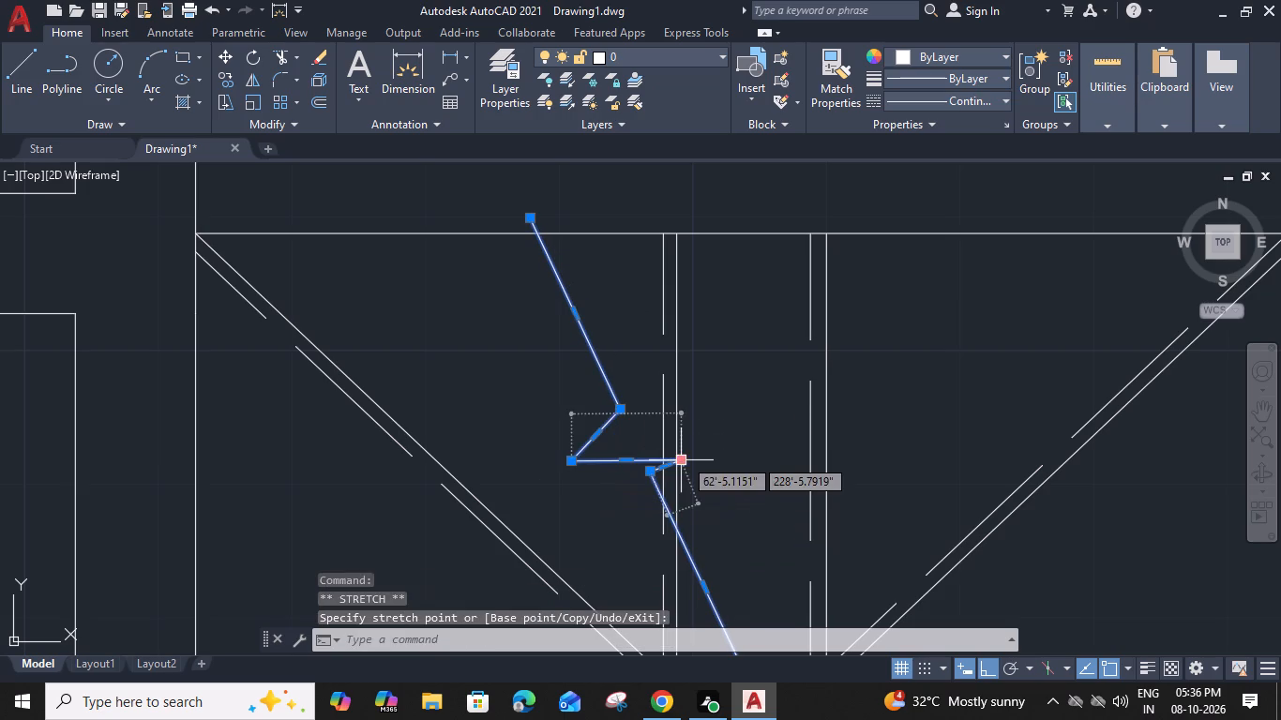
pyautogui.click(733, 453)
pyautogui.press('Escape')
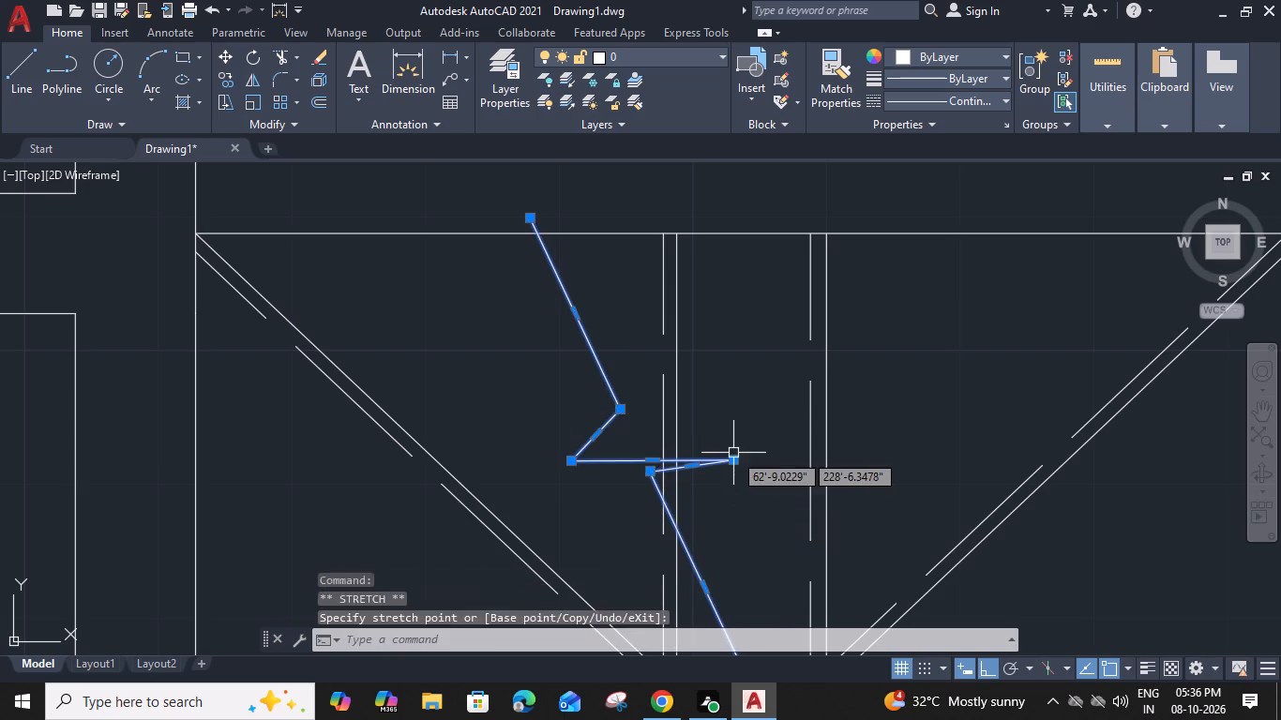
# Trim the breakline's overruns beyond the staircase's north edge and beyond the central winder strip's south edge.
pyautogui.press('t')
pyautogui.write('R')
pyautogui.press('space')
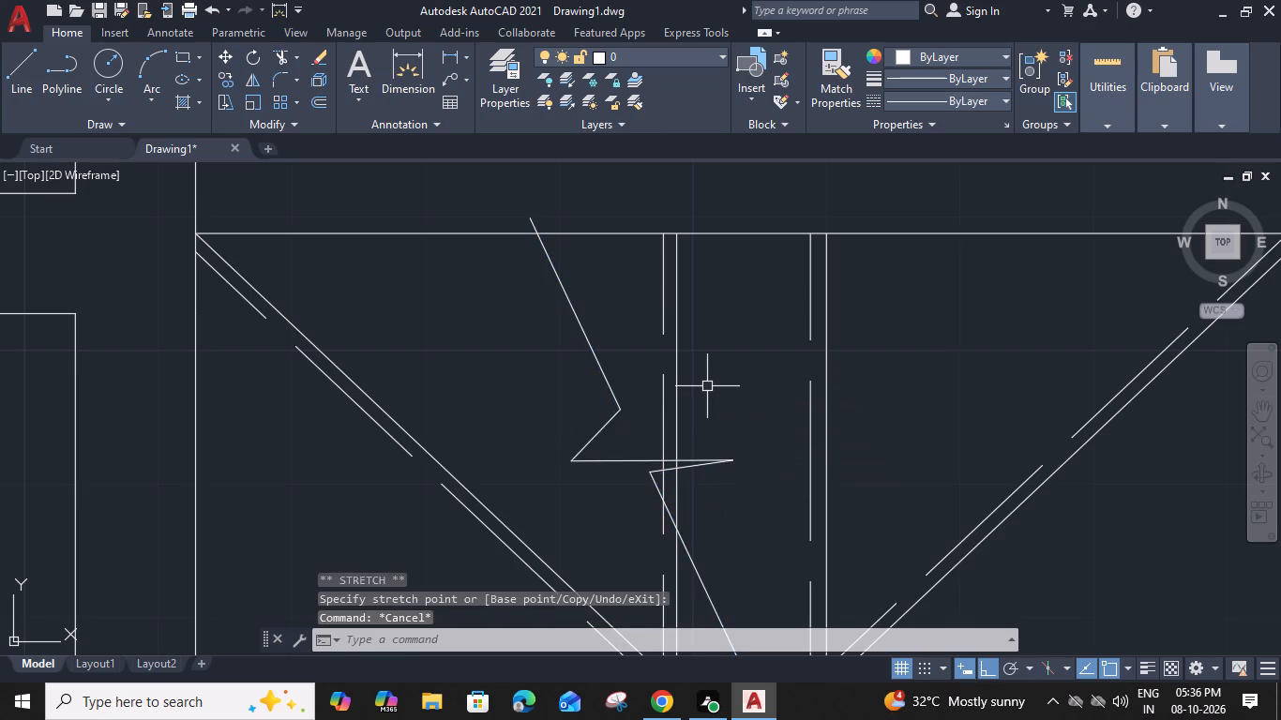
pyautogui.click(533, 219)
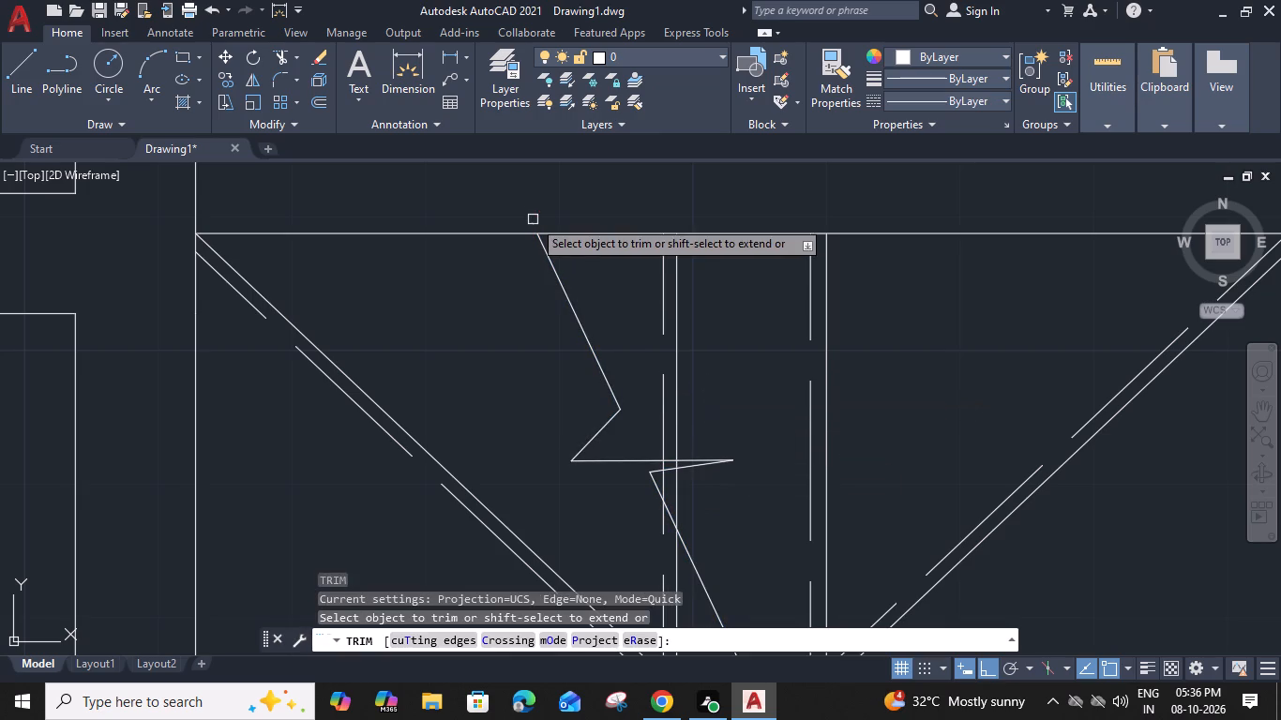
pyautogui.scroll(-2, 583, 270)
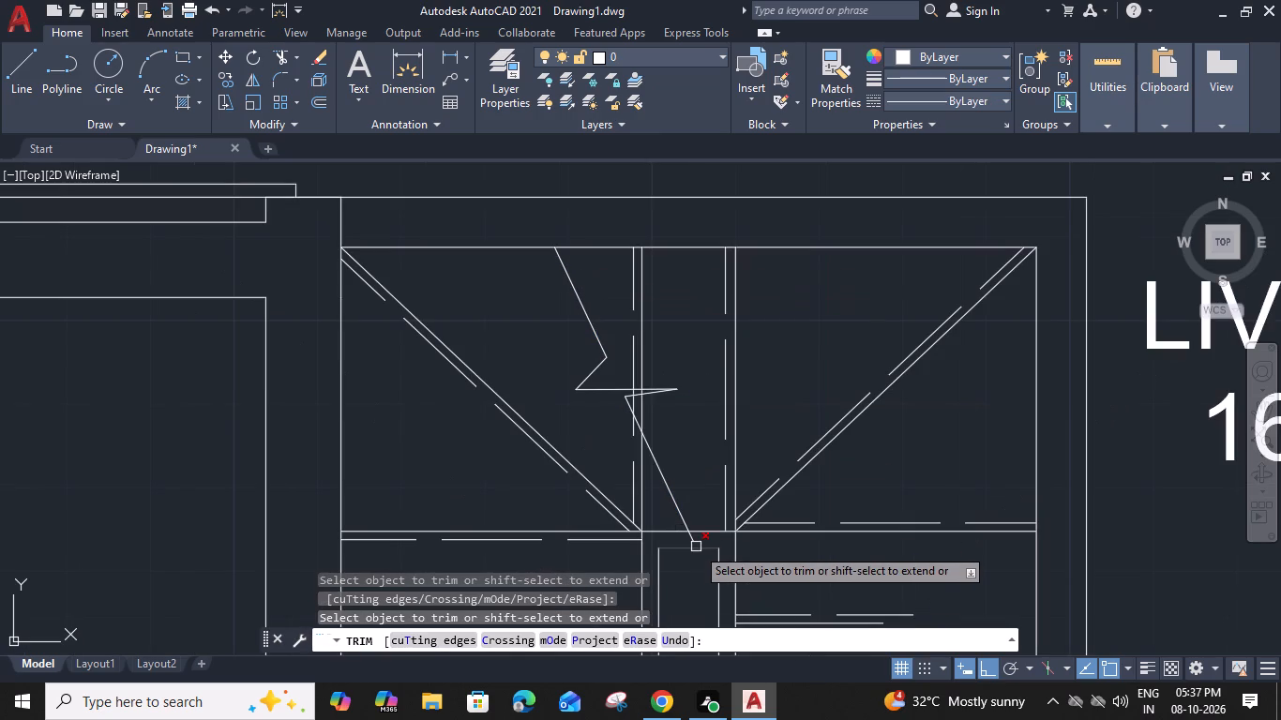
pyautogui.click(693, 543)
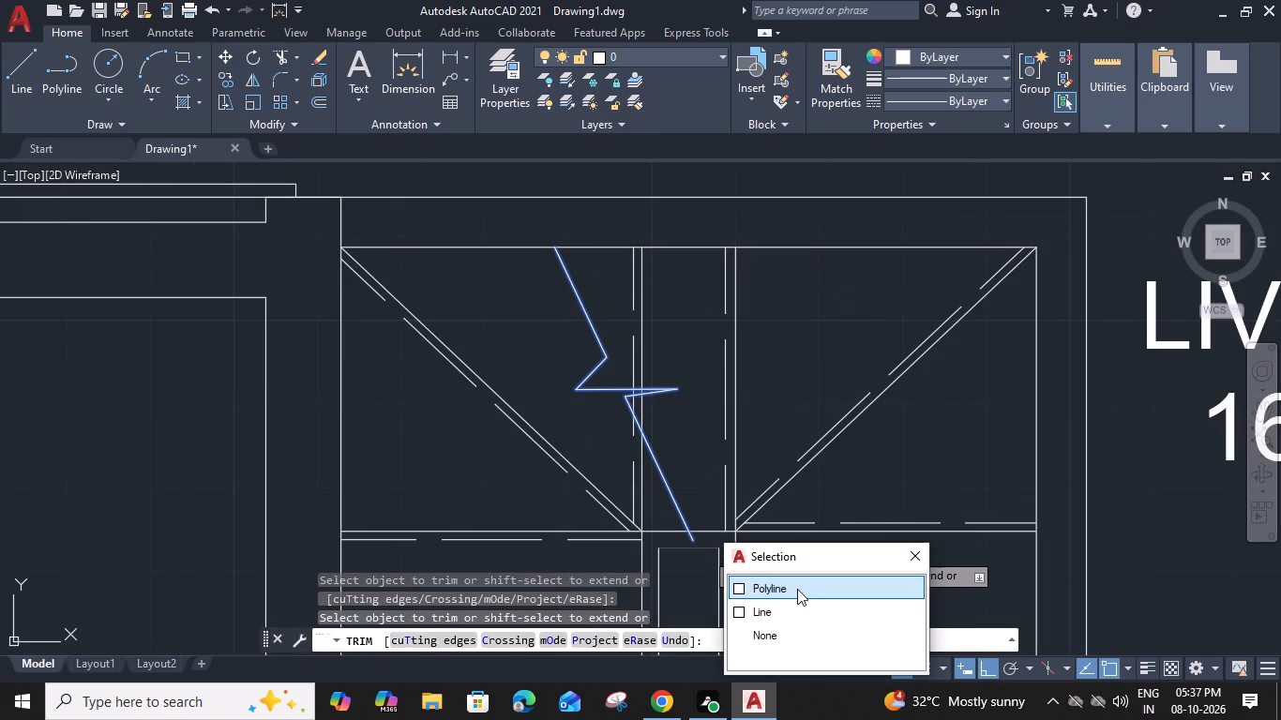
pyautogui.click(797, 589)
pyautogui.press('Escape')
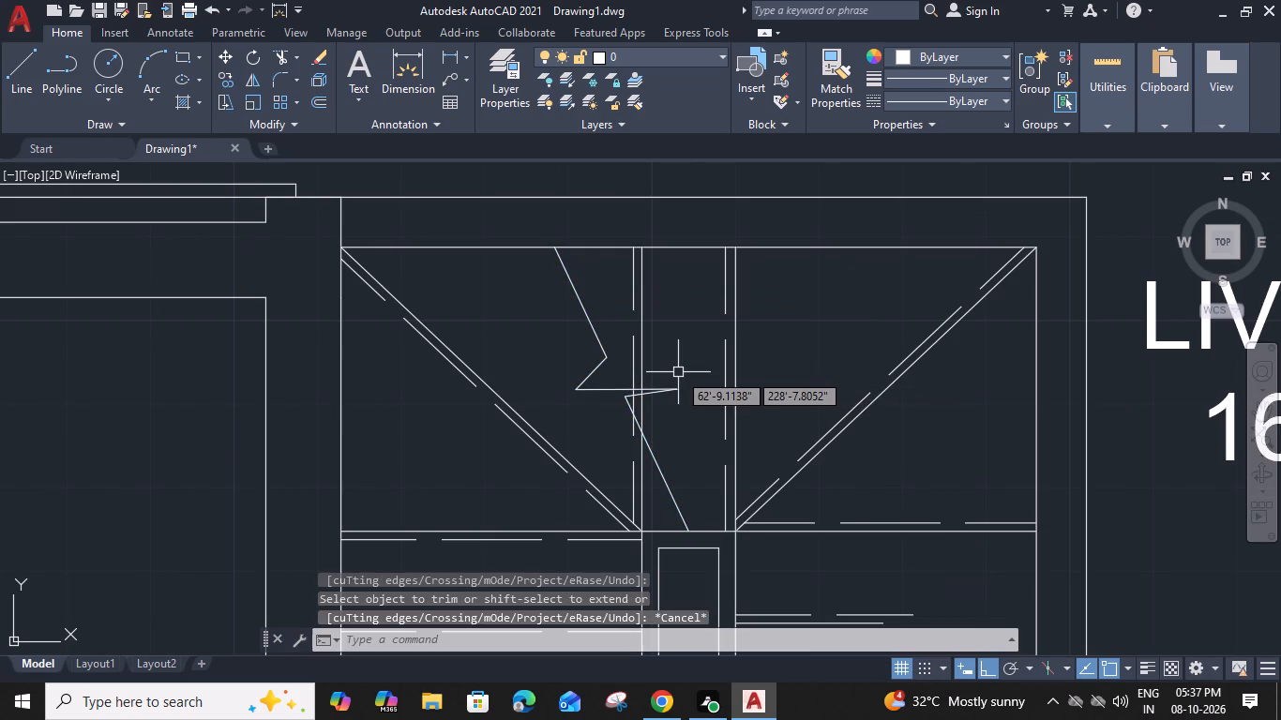
# Stretch the break symbol's east peak northward so the middle stroke slopes.
pyautogui.scroll(1, 679, 371)
pyautogui.click(679, 398)
pyautogui.click(679, 398)
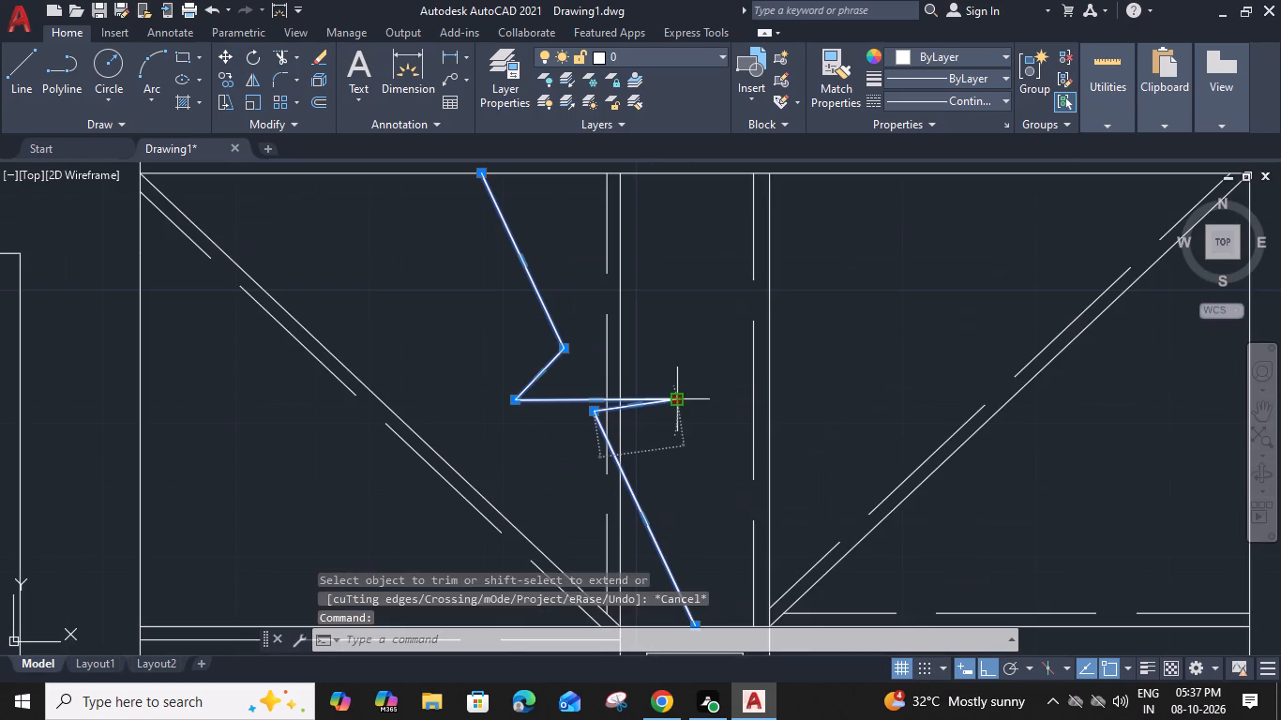
pyautogui.click(675, 367)
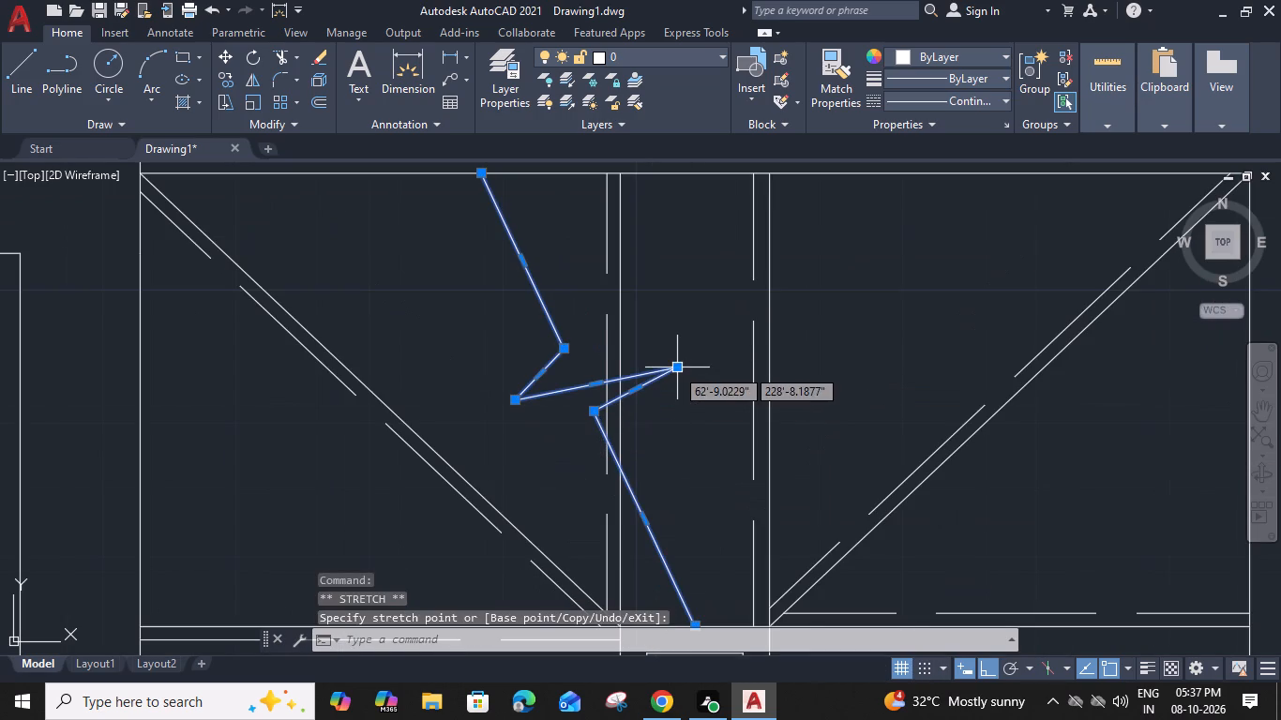
pyautogui.press('Escape')
pyautogui.scroll(-2, 692, 407)
pyautogui.press('Escape')
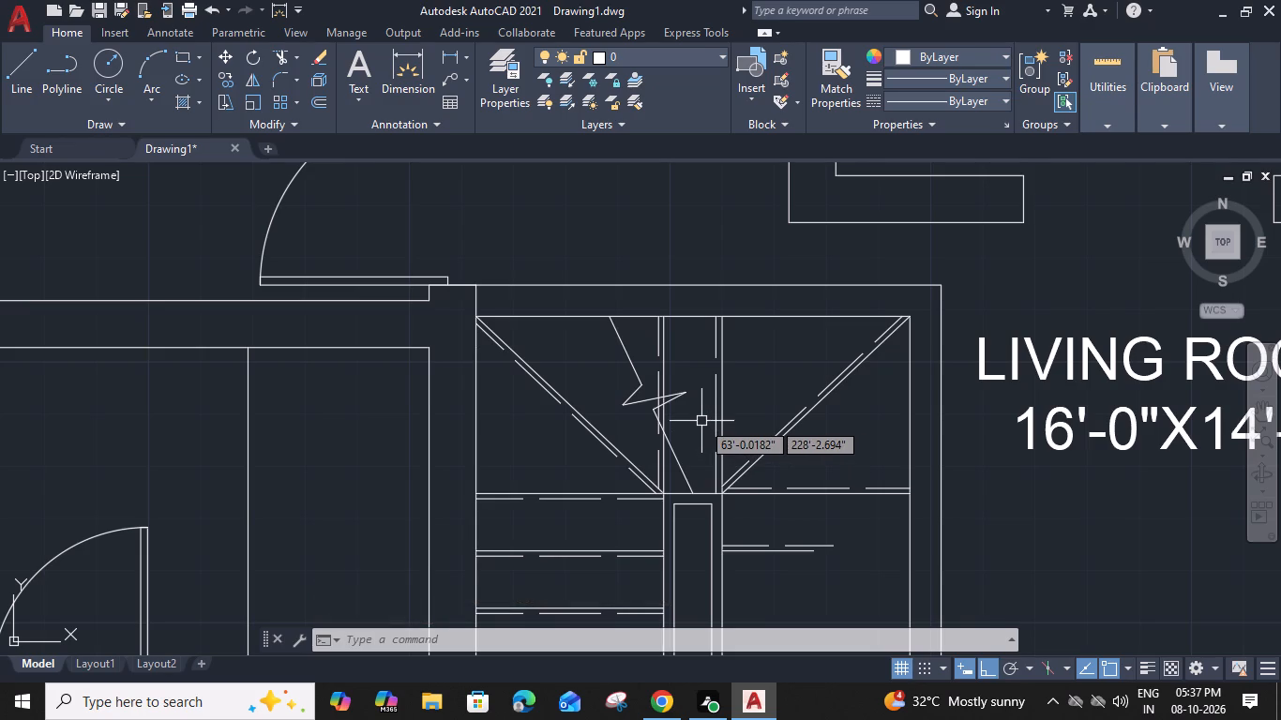
# Trim away the winder, tread and dashed nosing lines lying east of the breakline, including the central strip's east lines.
pyautogui.scroll(-1, 701, 421)
pyautogui.moveTo(705, 447); pyautogui.dragTo(704, 459, button='middle')
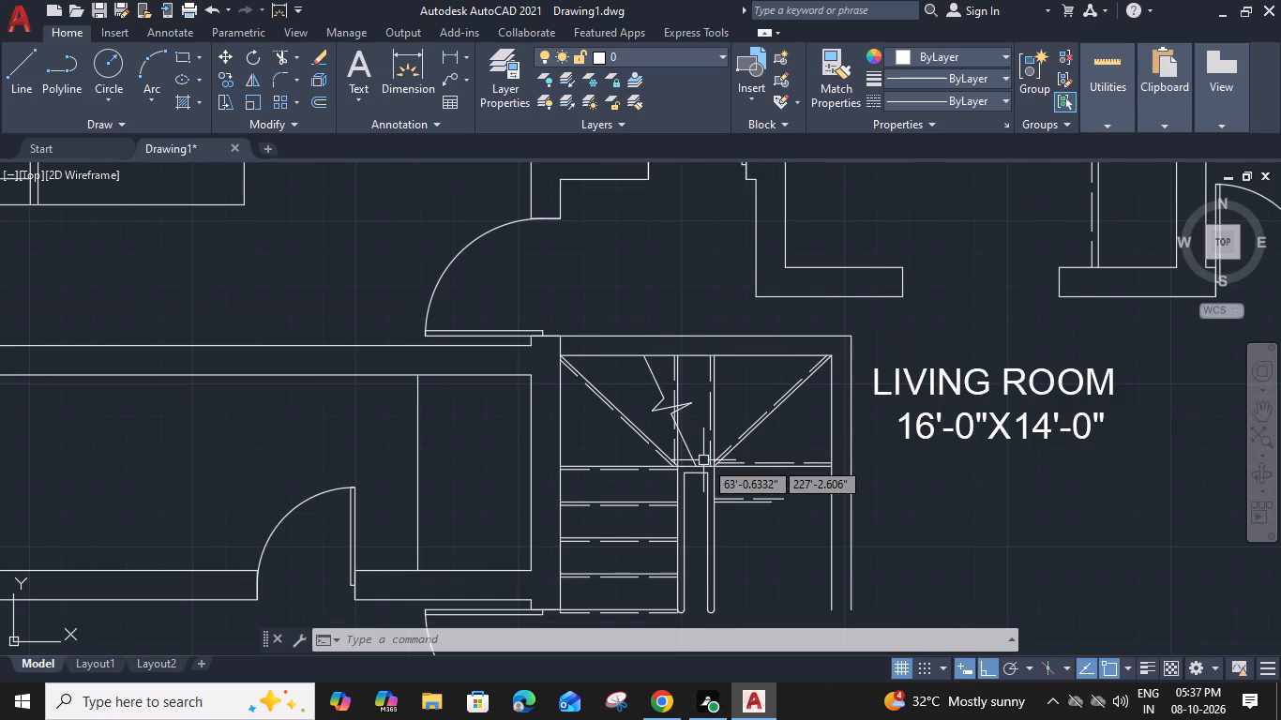
pyautogui.moveTo(704, 459); pyautogui.dragTo(698, 421, button='middle')
pyautogui.write('TR')
pyautogui.press('space')
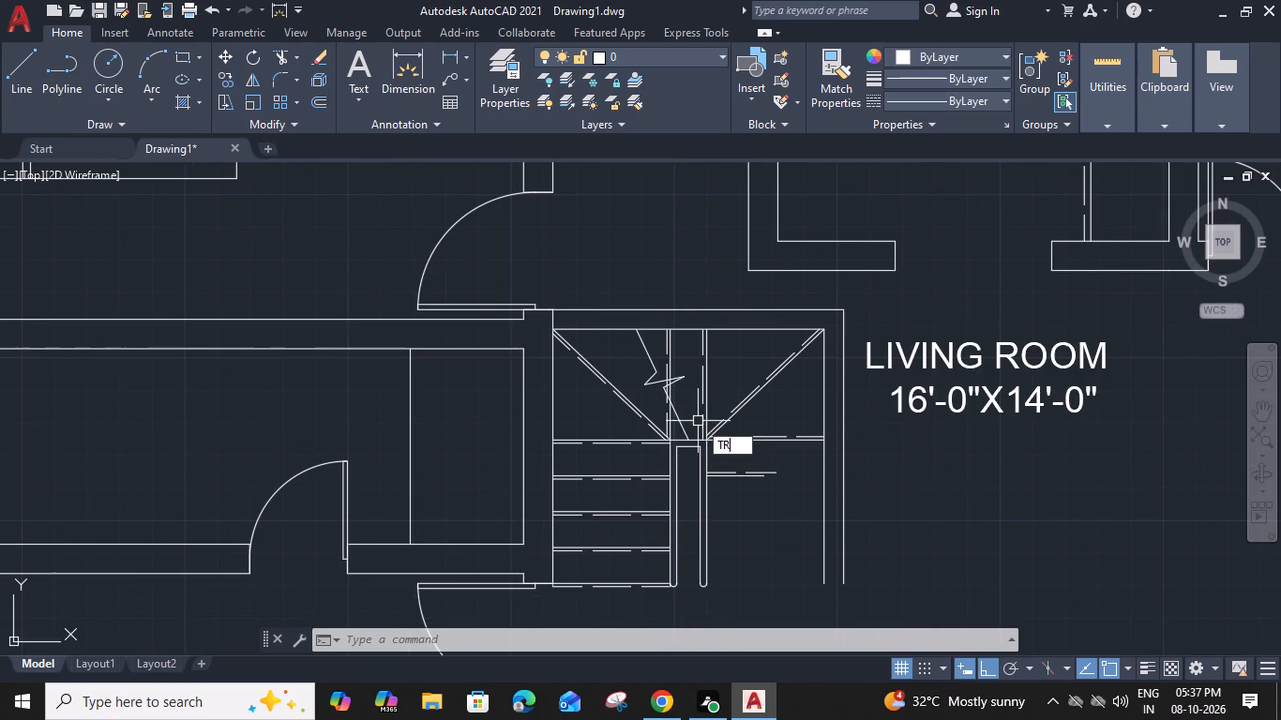
pyautogui.click(699, 387)
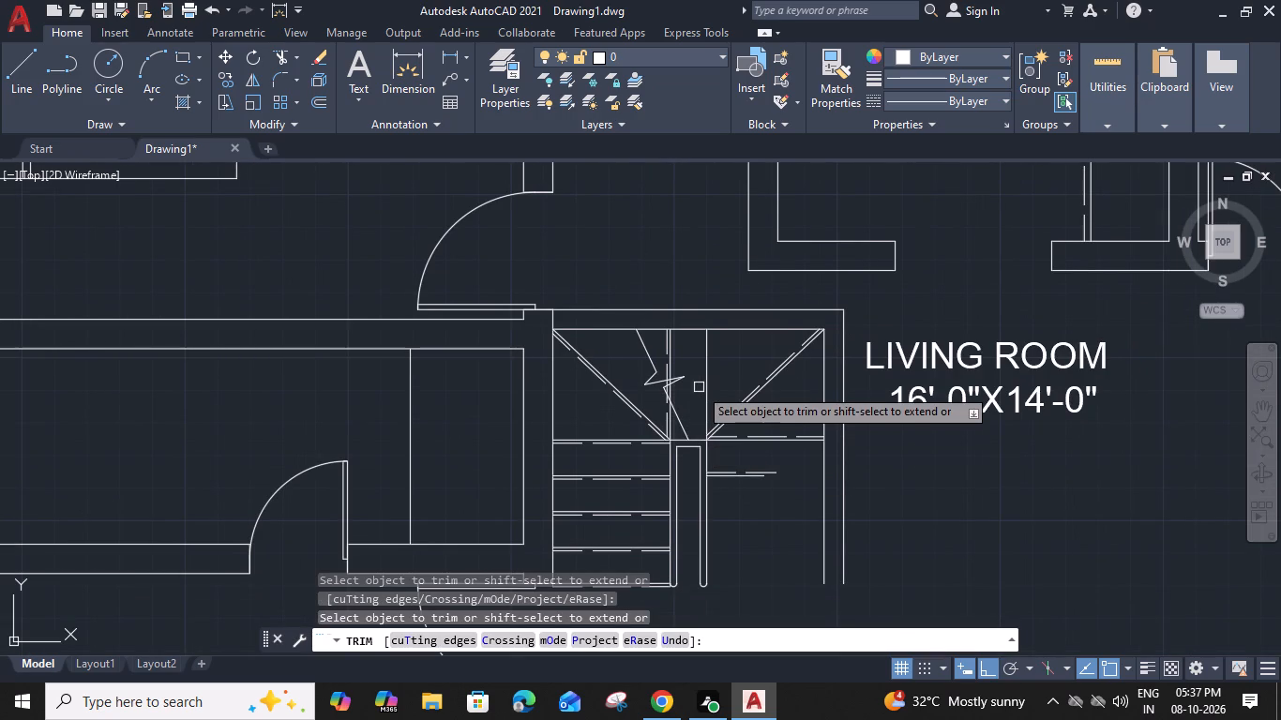
pyautogui.click(698, 391)
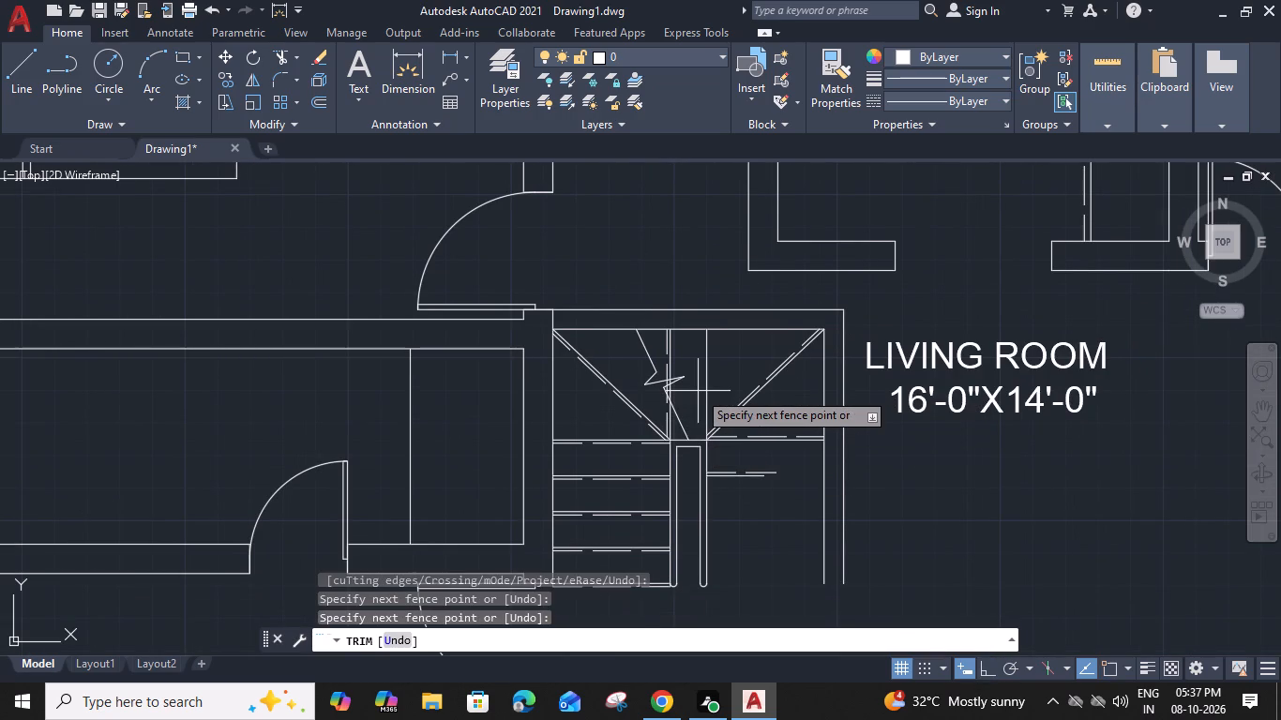
pyautogui.click(776, 489)
pyautogui.click(752, 474)
pyautogui.scroll(2, 714, 427)
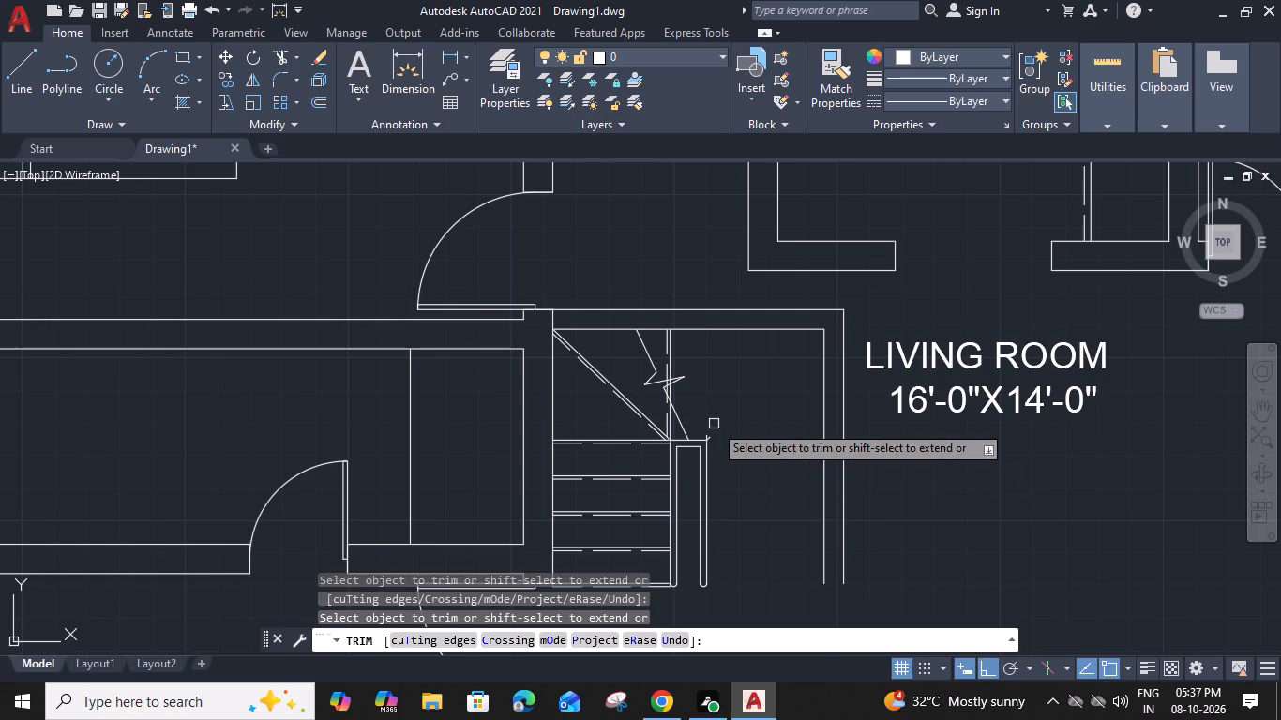
pyautogui.click(707, 455)
pyautogui.click(698, 444)
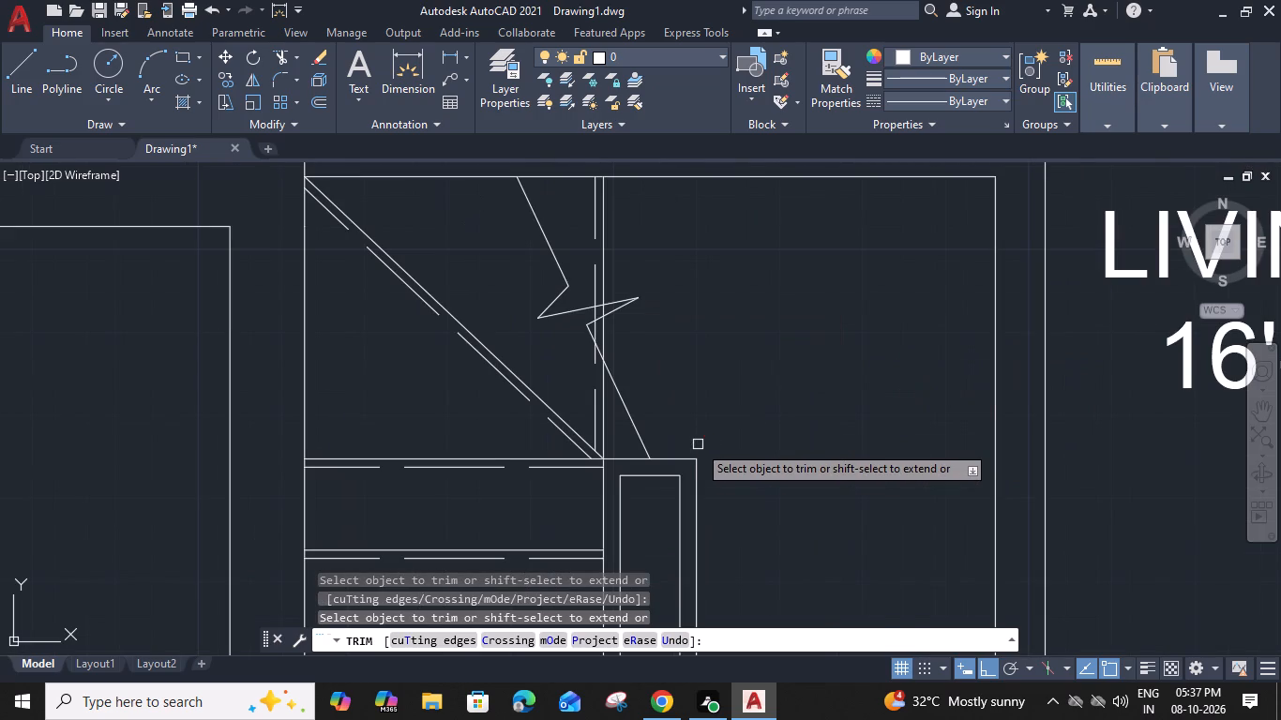
pyautogui.scroll(-3, 698, 444)
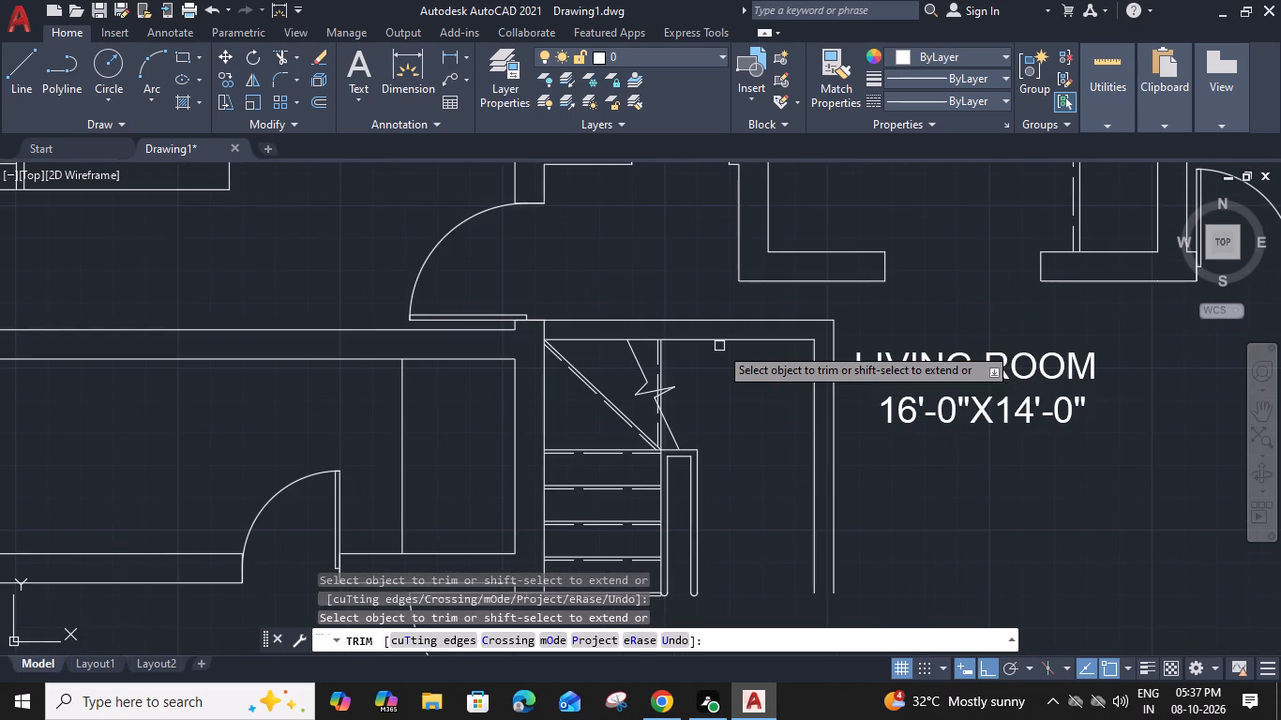
pyautogui.press('Escape')
# Extend the stairwell's east handrail line north to the outer face of the staircase's north wall.
pyautogui.write('EX')
pyautogui.press('space')
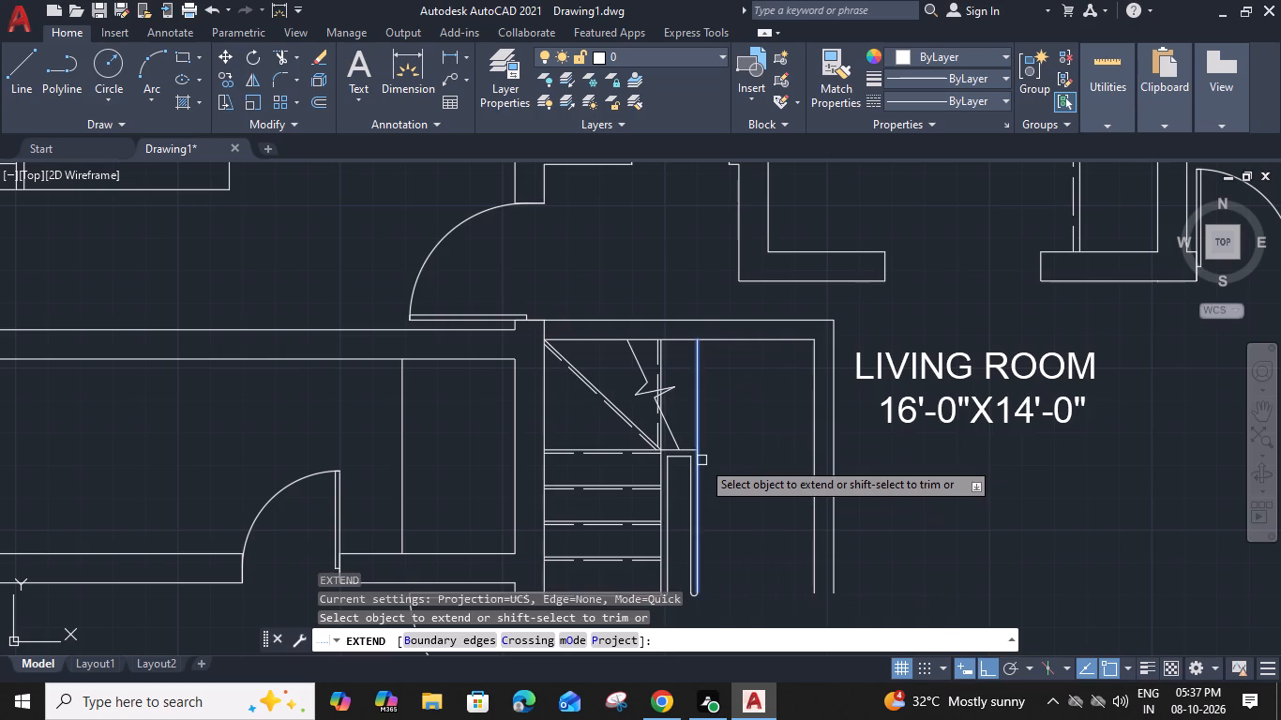
pyautogui.click(701, 460)
pyautogui.click(696, 428)
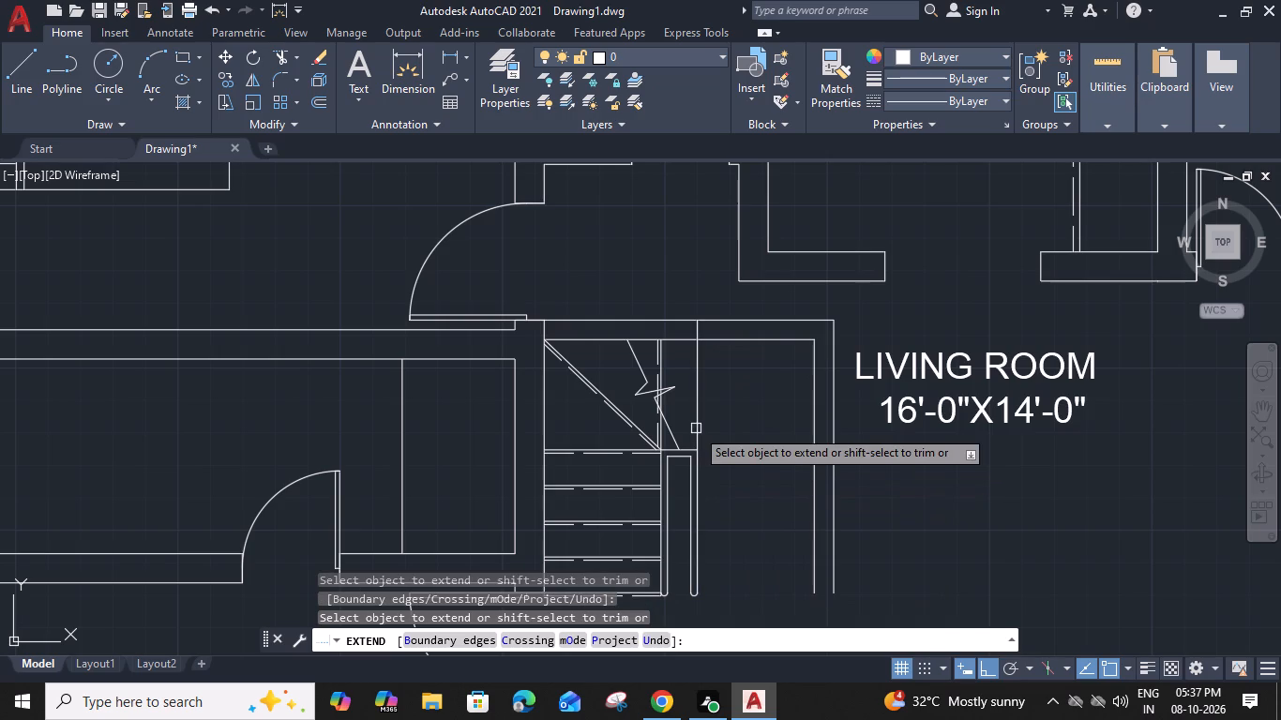
# Trim away the staircase's north and east wall lines lying east of the extended line.
pyautogui.keyDown('shift'); pyautogui.click(761, 307); pyautogui.keyUp('shift')
pyautogui.keyDown('shift'); pyautogui.click(761, 391); pyautogui.keyUp('shift')
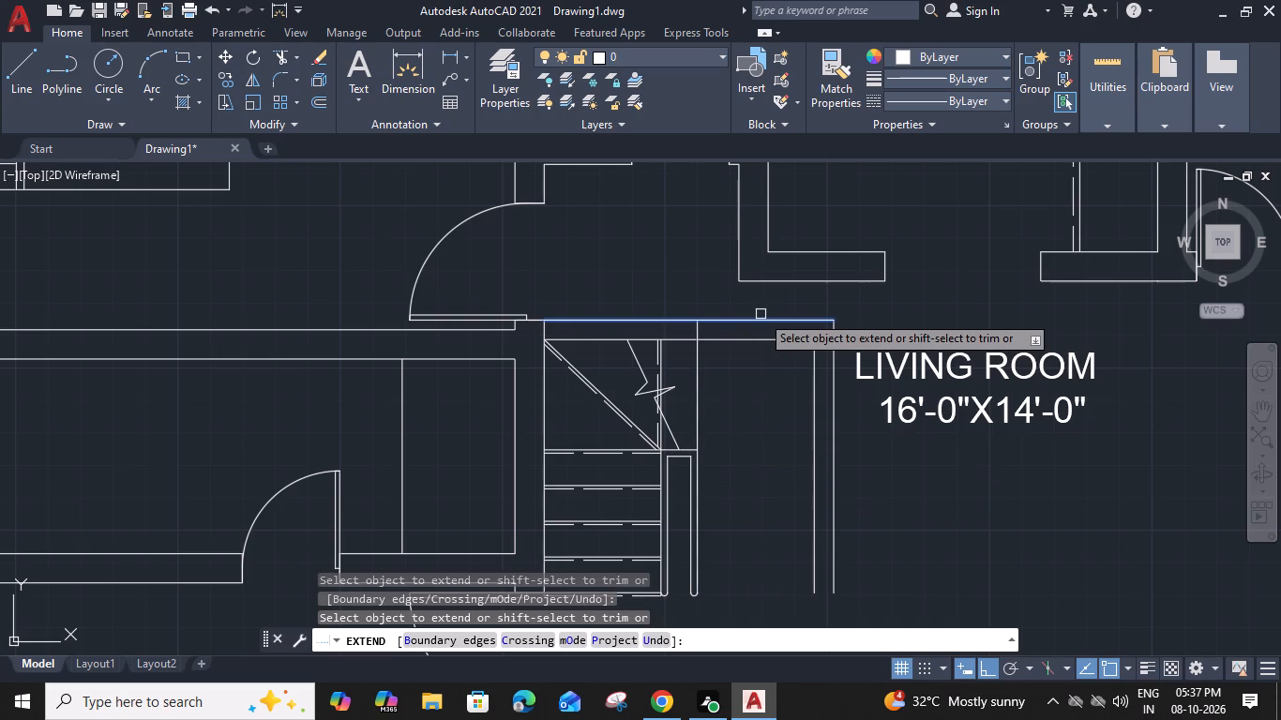
pyautogui.keyDown('shift'); pyautogui.moveTo(867, 501); pyautogui.dragTo(851, 498); pyautogui.keyUp('shift')
pyautogui.keyDown('shift'); pyautogui.click(791, 508); pyautogui.keyUp('shift')
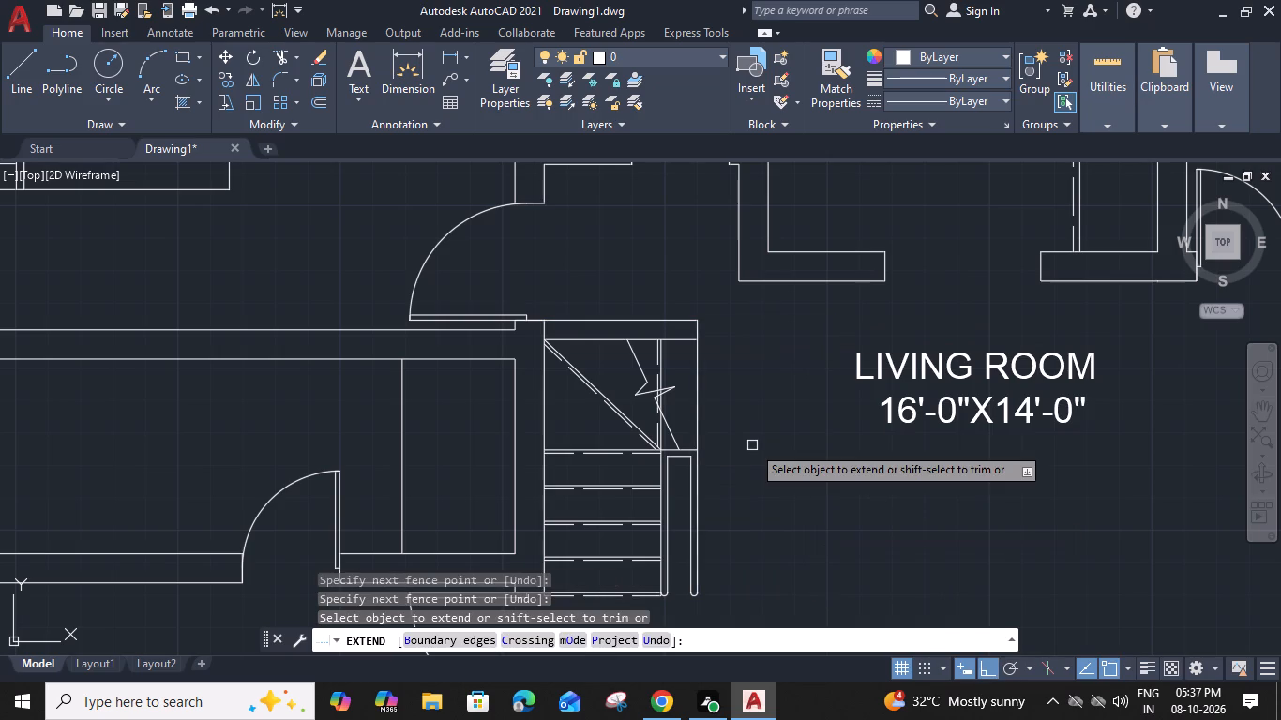
pyautogui.press('Escape')
# Copy the LIVING ROOM 16'-0"X14'-0" label east of the staircase to the northwest room, beside the bed's south edge.
pyautogui.scroll(-2, 750, 452)
pyautogui.moveTo(749, 453); pyautogui.dragTo(746, 422, button='middle')
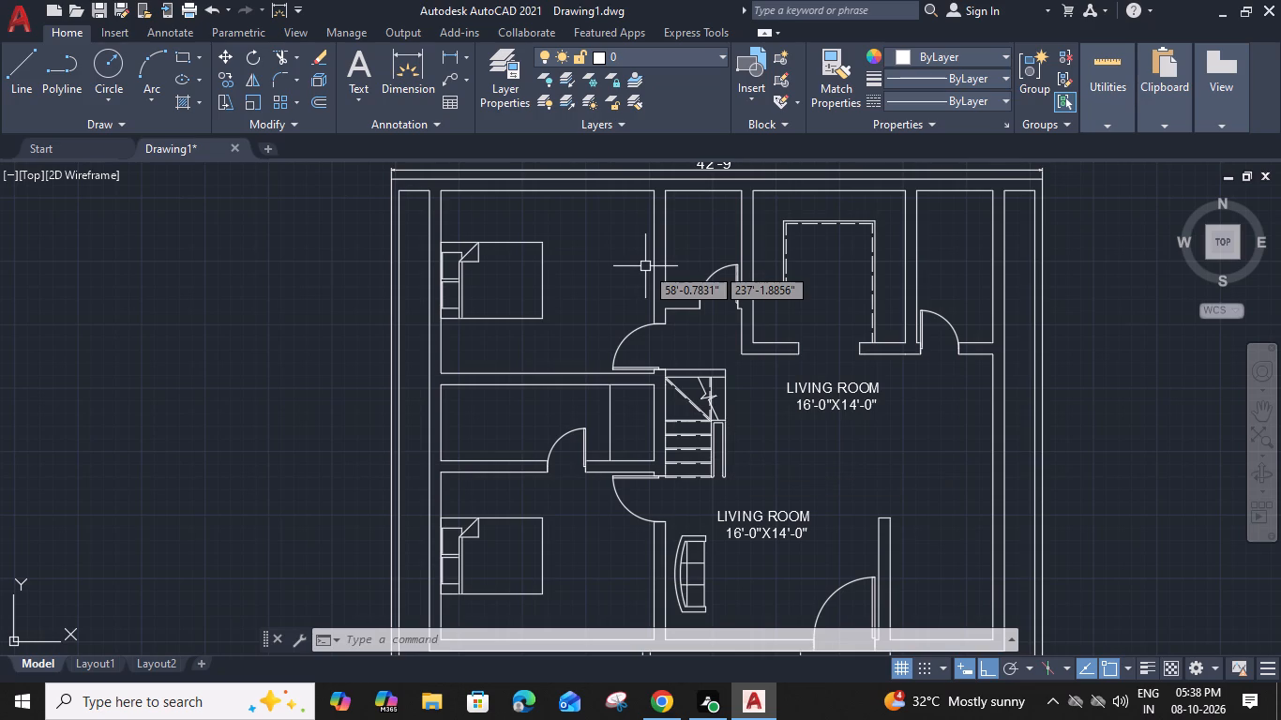
pyautogui.click(795, 392)
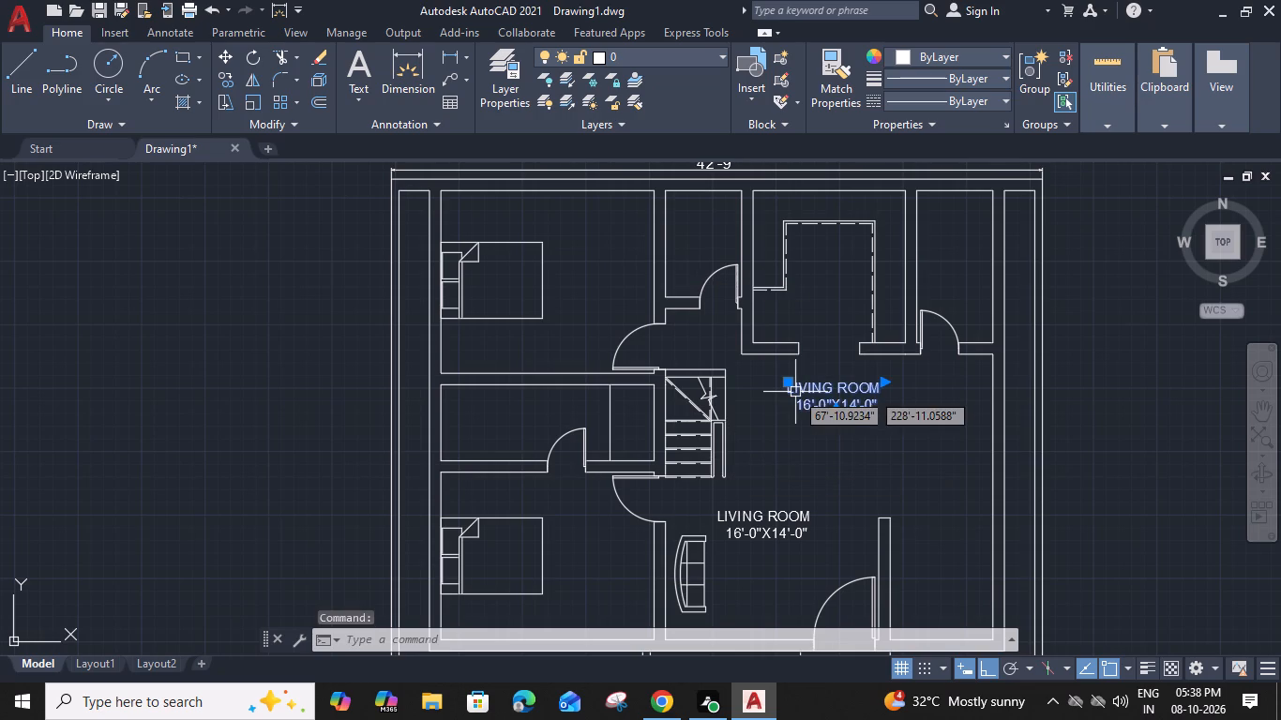
pyautogui.write('CO')
pyautogui.press('space')
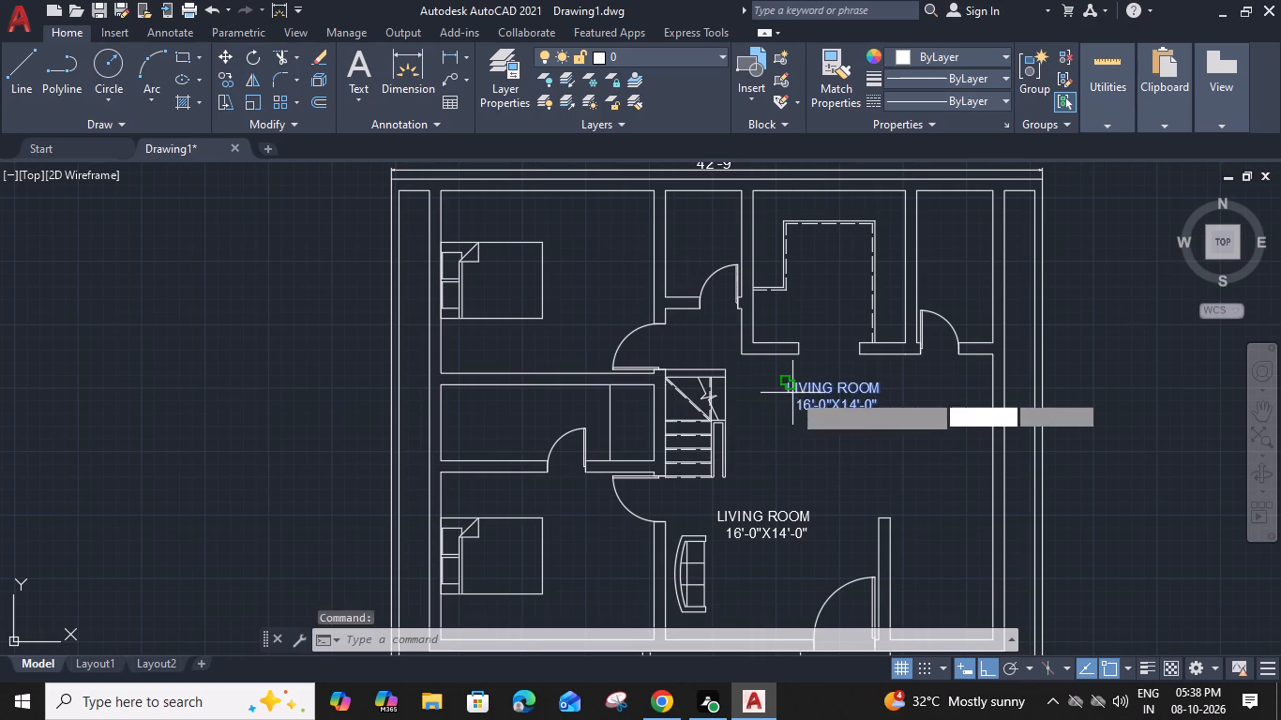
pyautogui.click(787, 384)
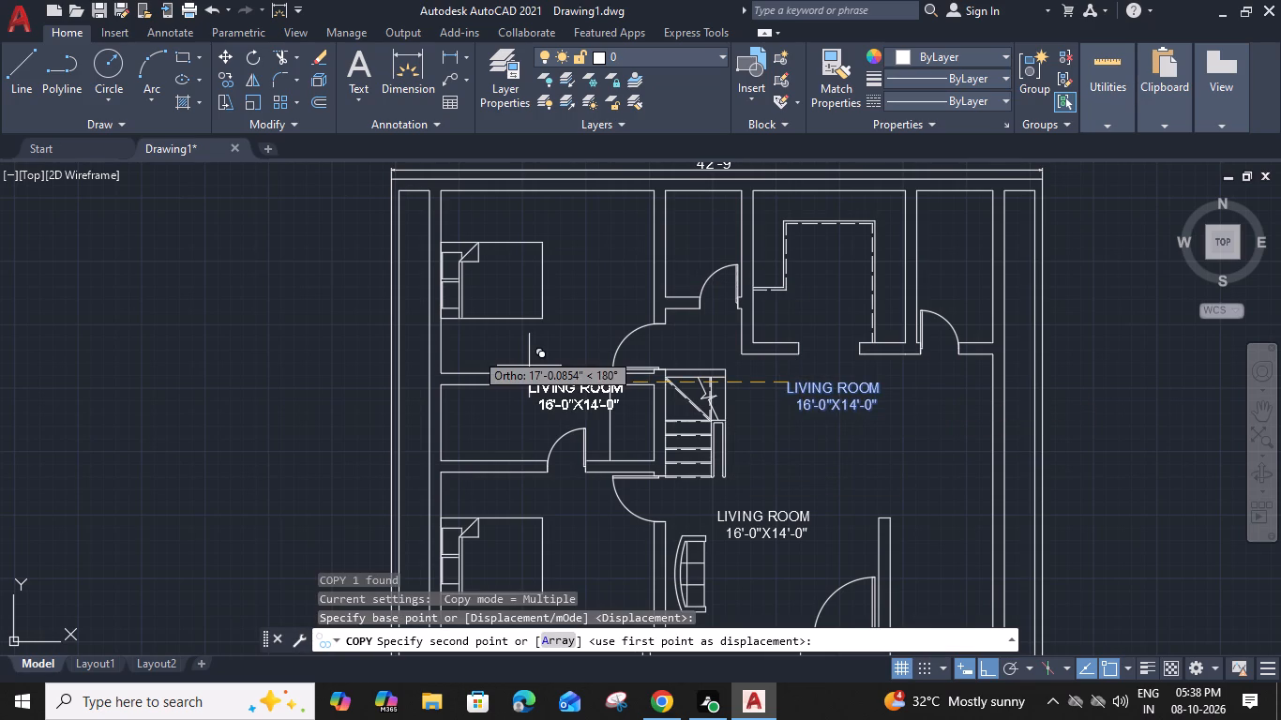
pyautogui.click(490, 323)
pyautogui.press('Escape')
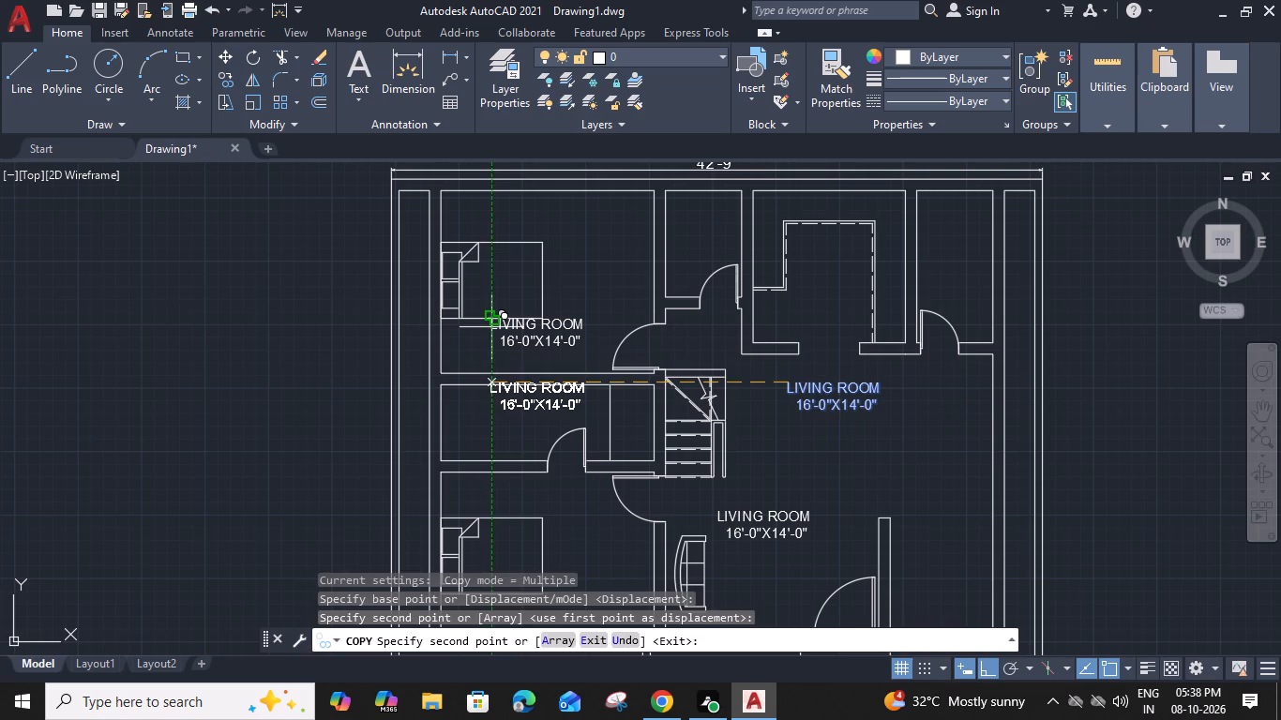
# Move the copied label into the clear space between the bed and the northwest room's south wall.
pyautogui.moveTo(535, 331); pyautogui.dragTo(618, 390, button='middle')
pyautogui.scroll(2, 625, 393)
pyautogui.click(620, 408)
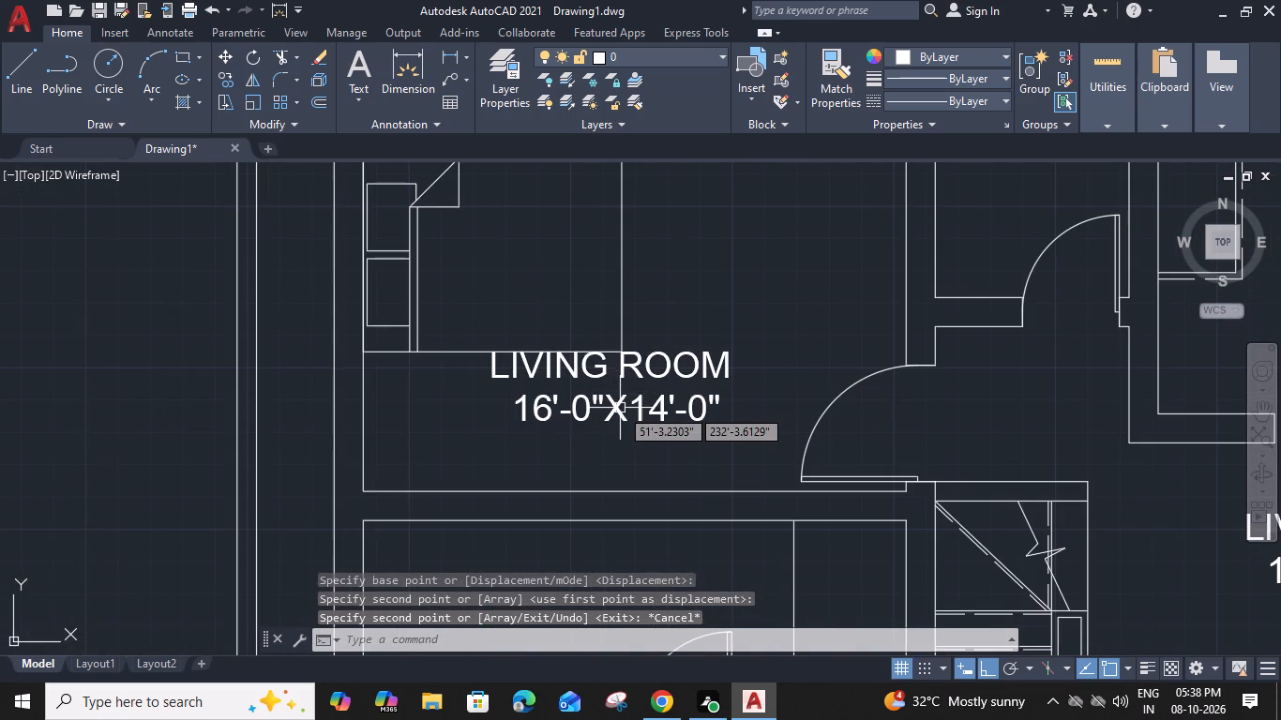
pyautogui.write('M')
pyautogui.press('space')
pyautogui.click(616, 407)
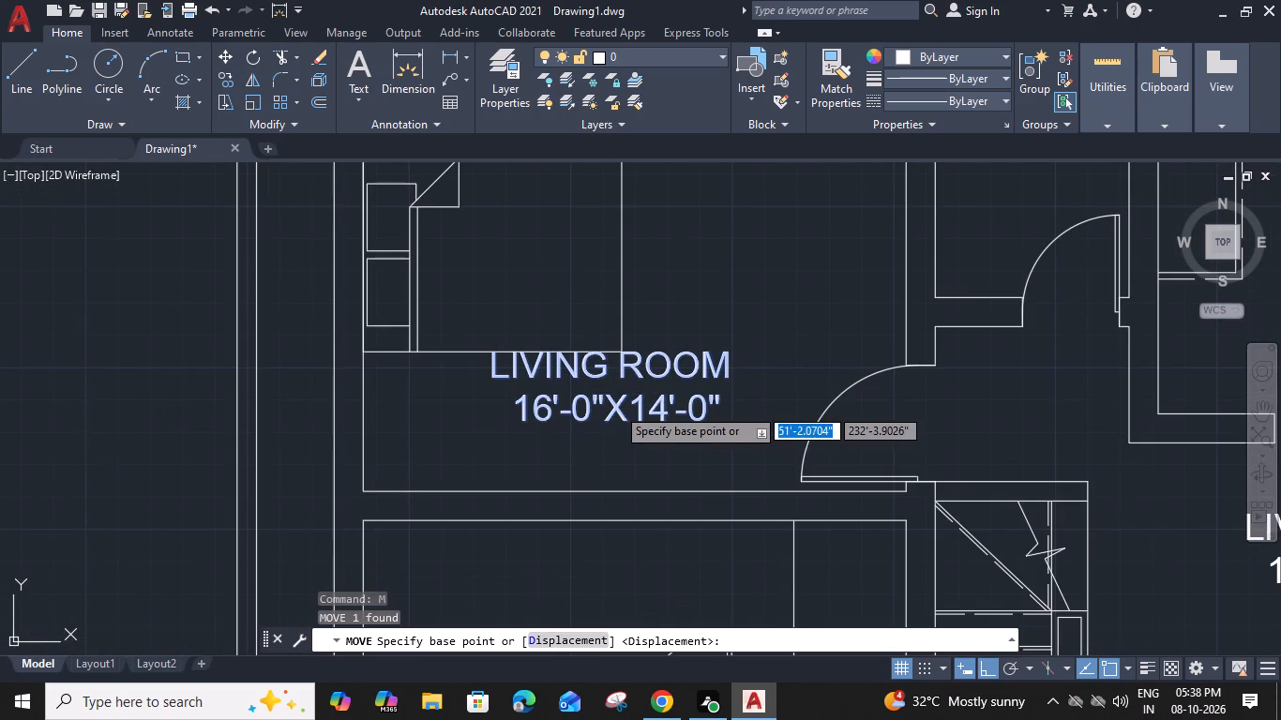
pyautogui.click(612, 432)
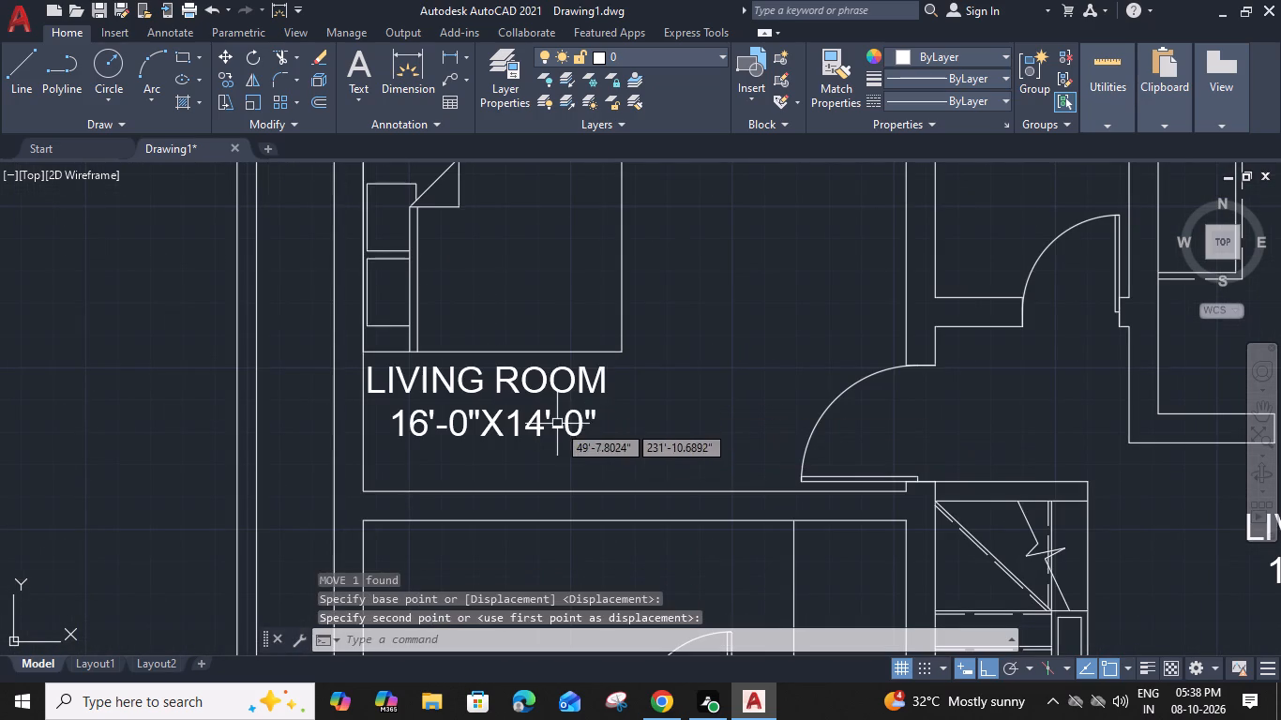
pyautogui.click(557, 424)
pyautogui.write('M')
pyautogui.press('space')
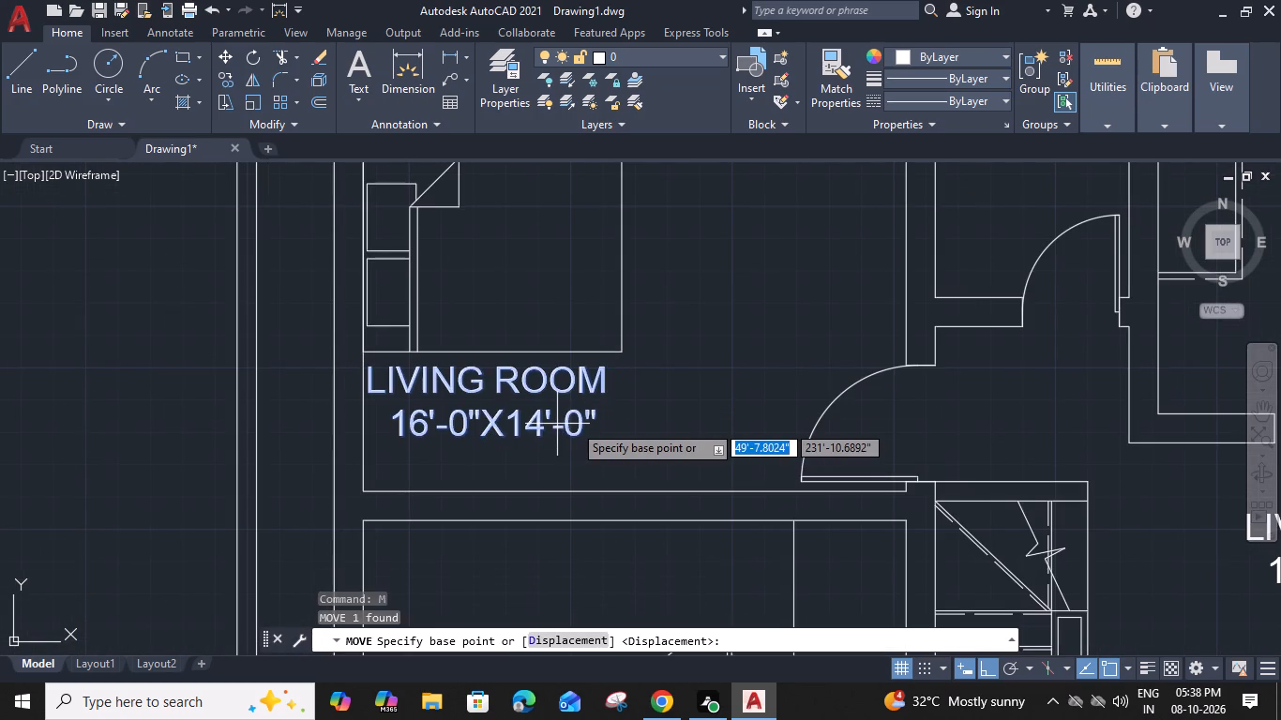
pyautogui.click(582, 425)
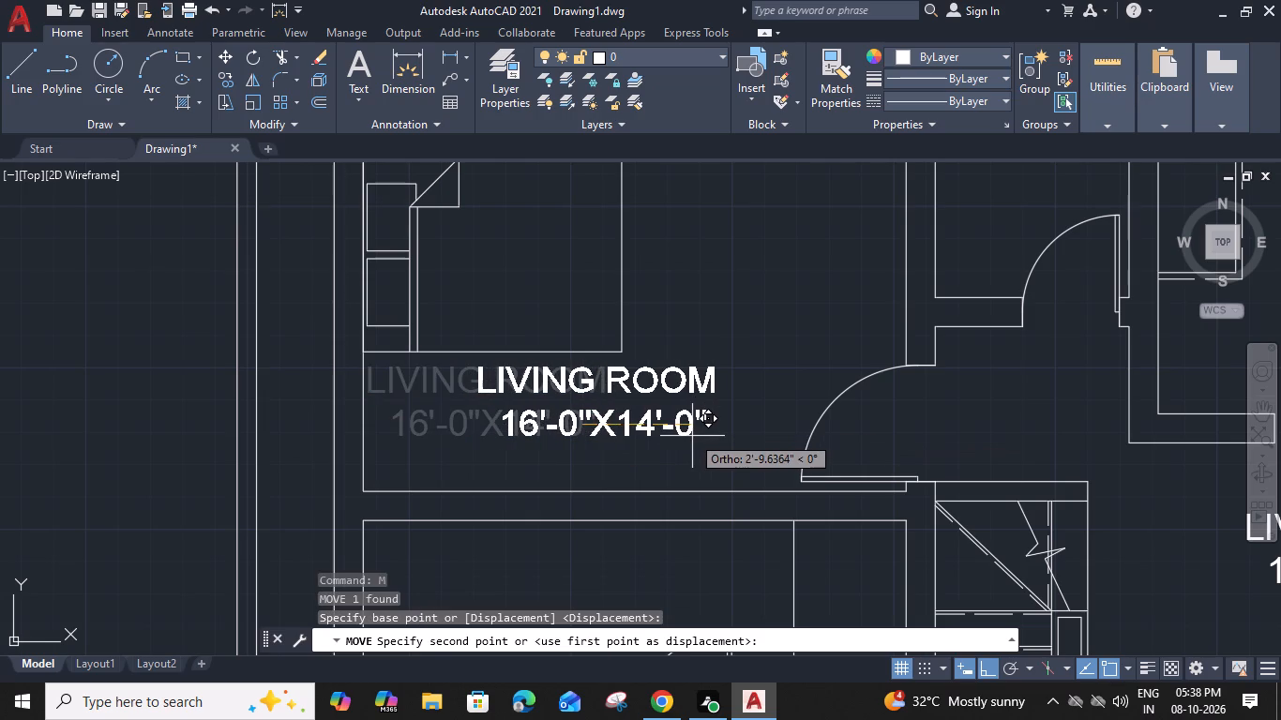
pyautogui.click(694, 436)
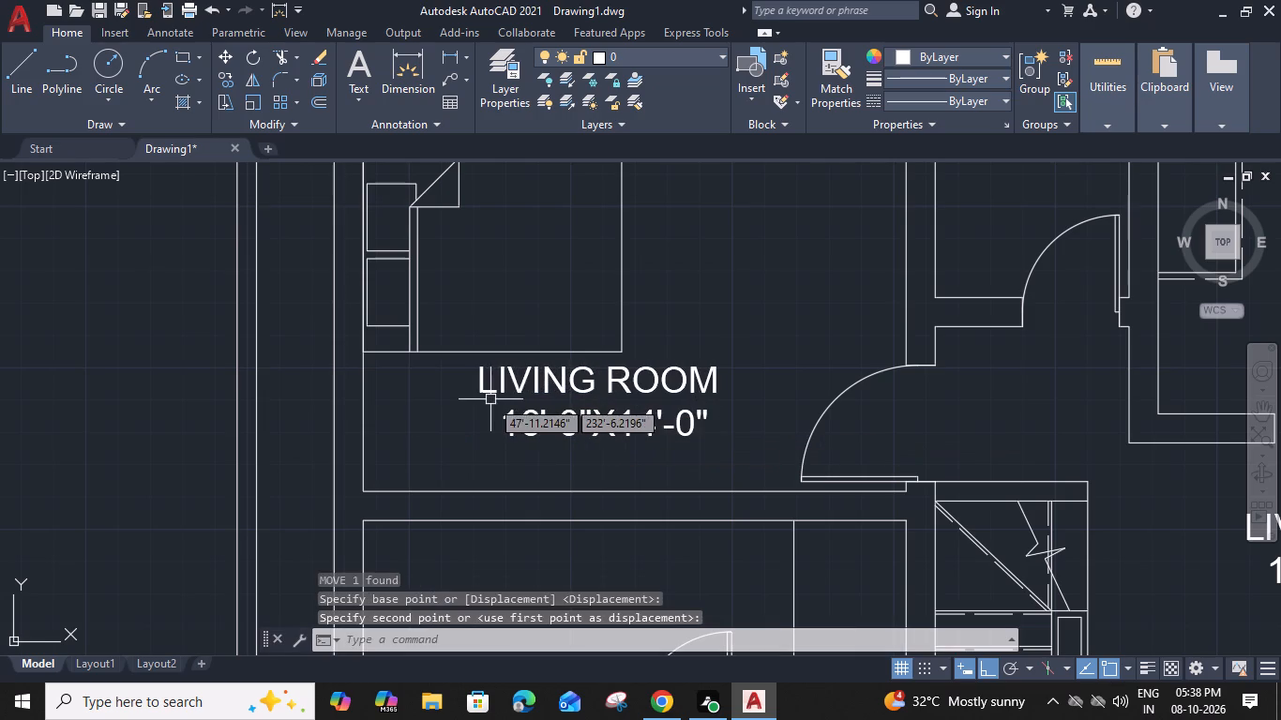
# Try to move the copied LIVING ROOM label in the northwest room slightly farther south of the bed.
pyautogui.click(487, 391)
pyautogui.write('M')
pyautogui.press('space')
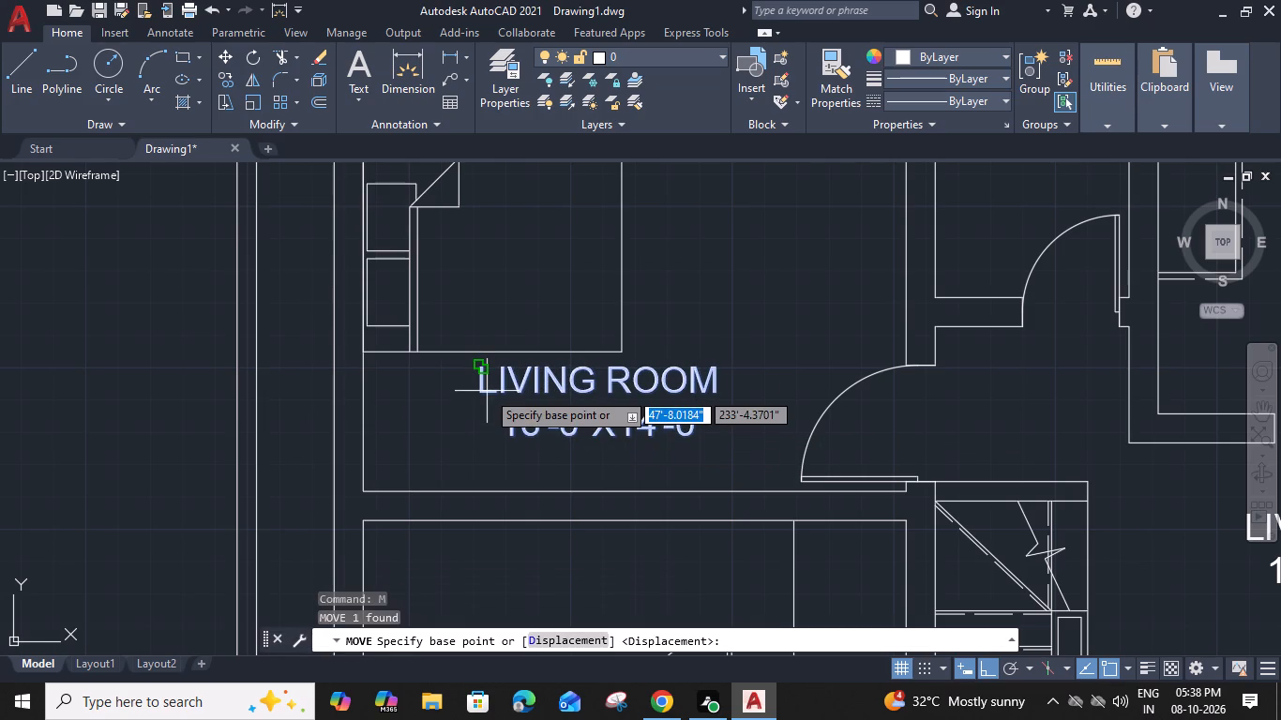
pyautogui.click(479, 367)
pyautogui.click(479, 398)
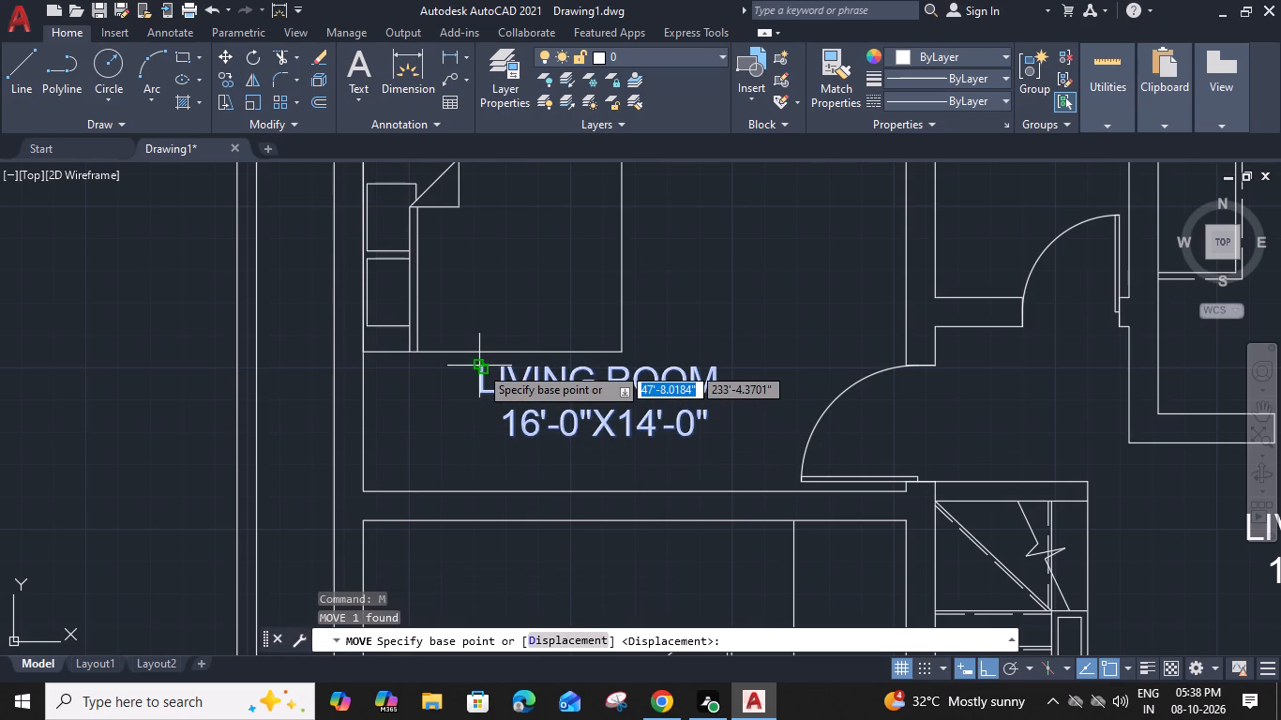
# Change the northwest room's label text to BEDROOM with a size line of 14'-0"X12'-0", removing that line's leading spaces.
pyautogui.doubleClick(534, 392)
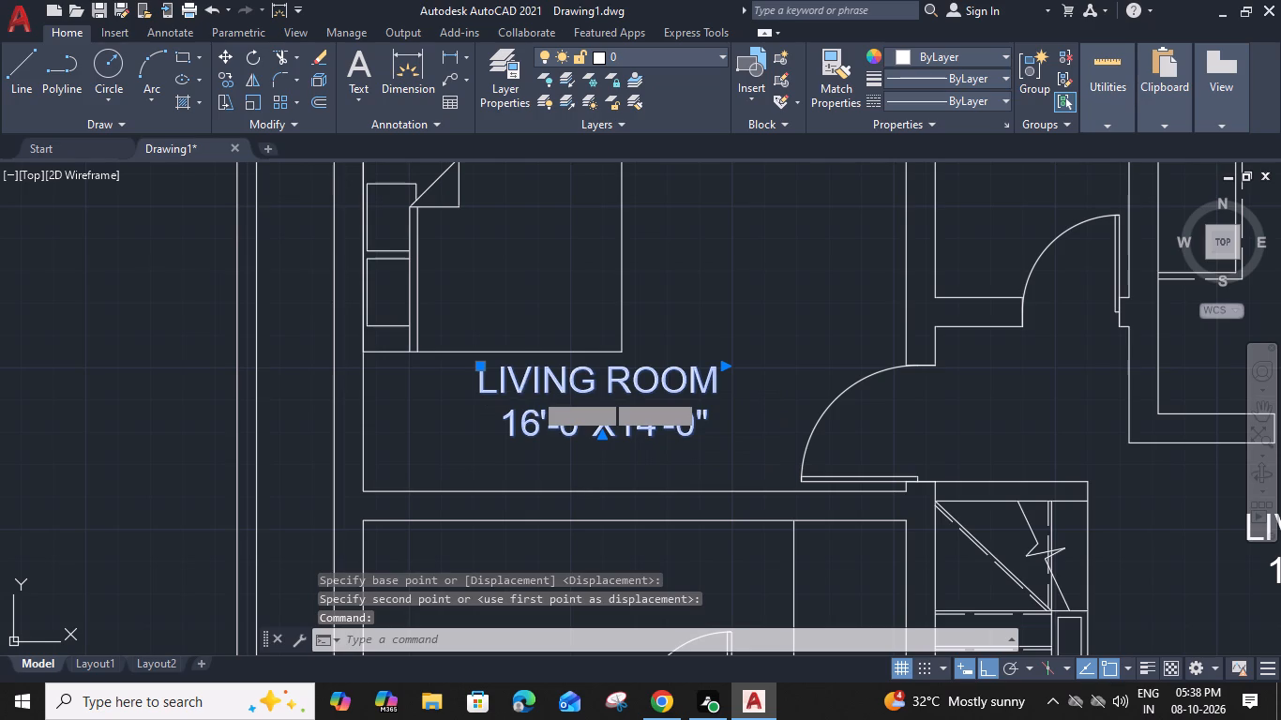
pyautogui.moveTo(605, 389); pyautogui.dragTo(392, 408)
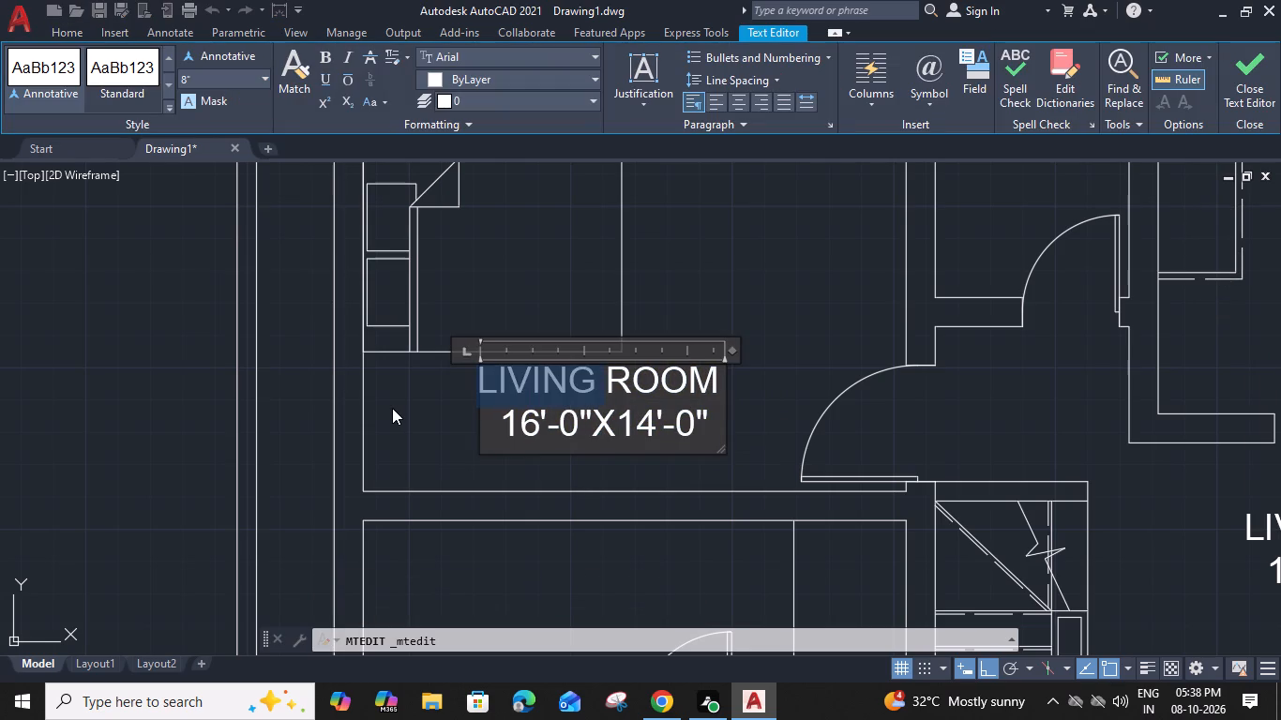
pyautogui.press('b')
pyautogui.write('ES')
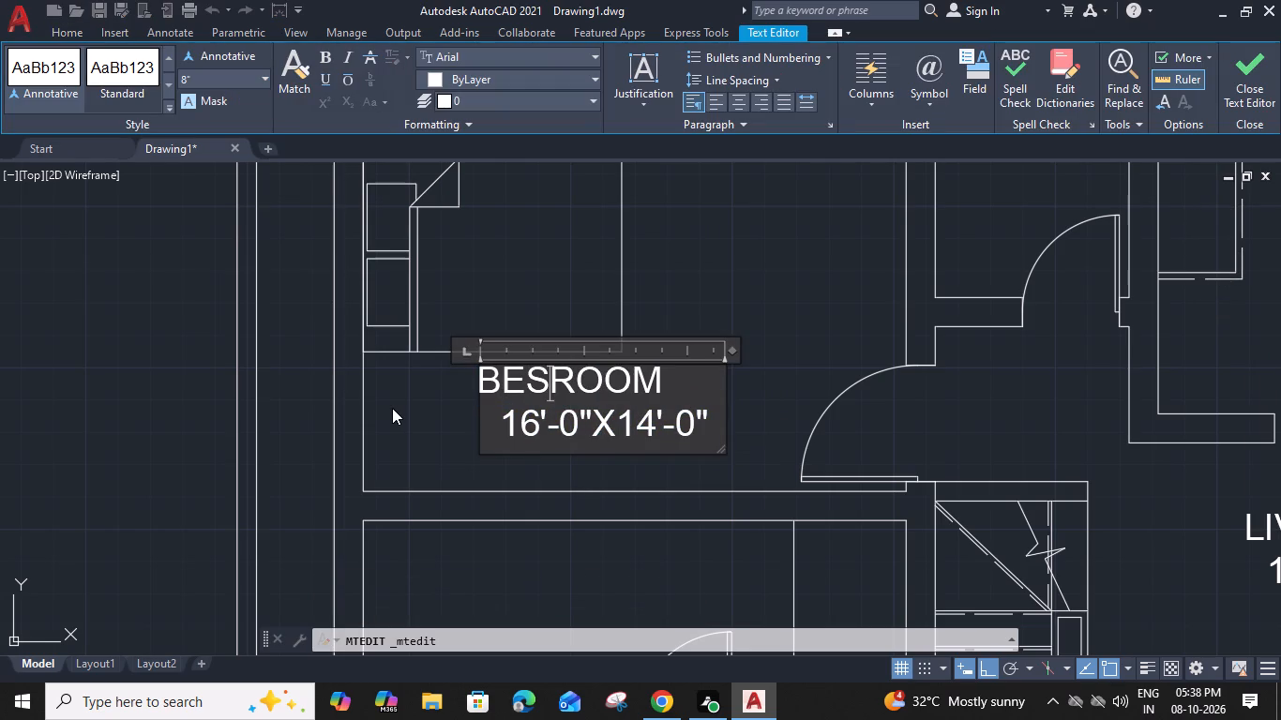
pyautogui.press('BackSpace')
pyautogui.press('d')
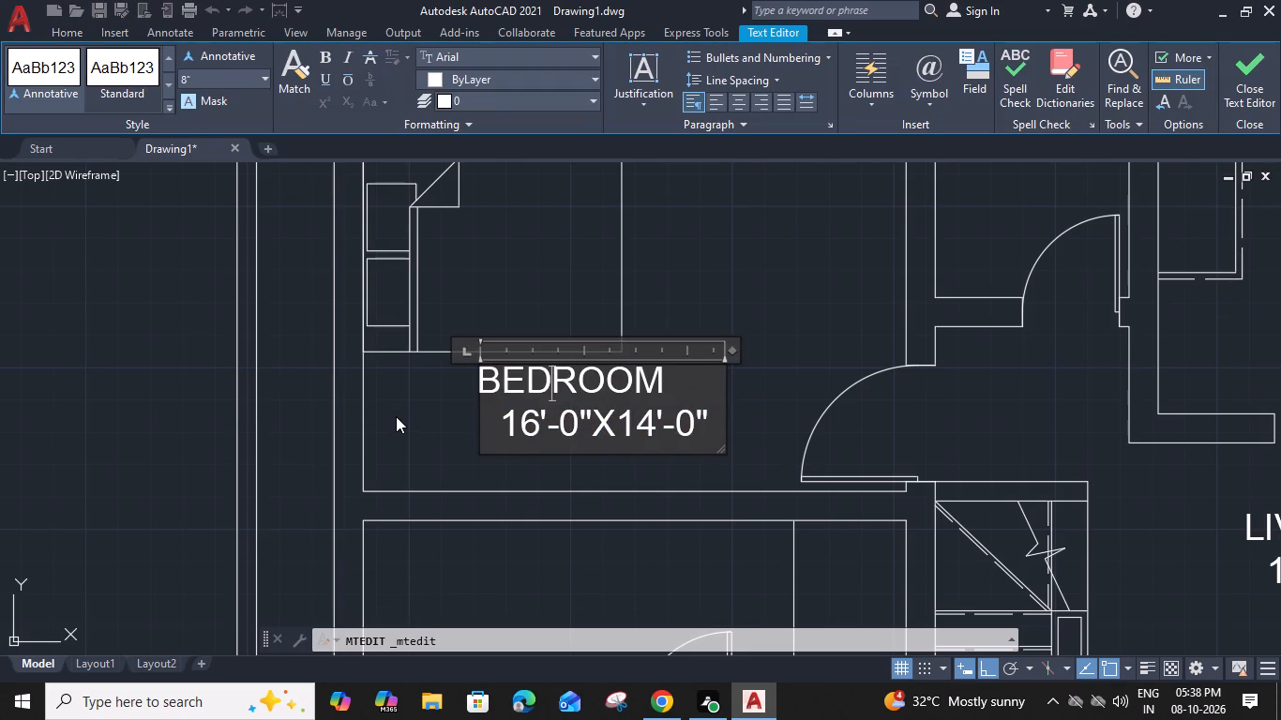
pyautogui.click(503, 435)
pyautogui.press('BackSpace')
pyautogui.press('BackSpace')
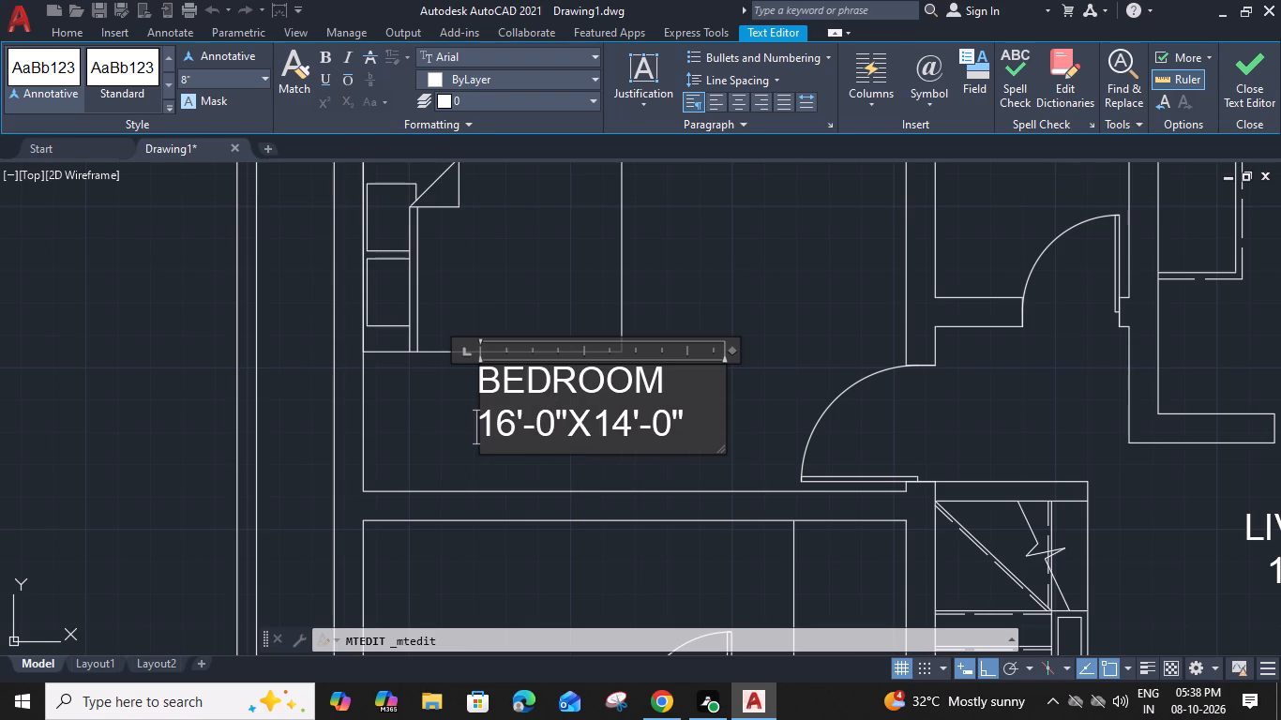
pyautogui.moveTo(513, 423); pyautogui.dragTo(505, 423)
pyautogui.press('4')
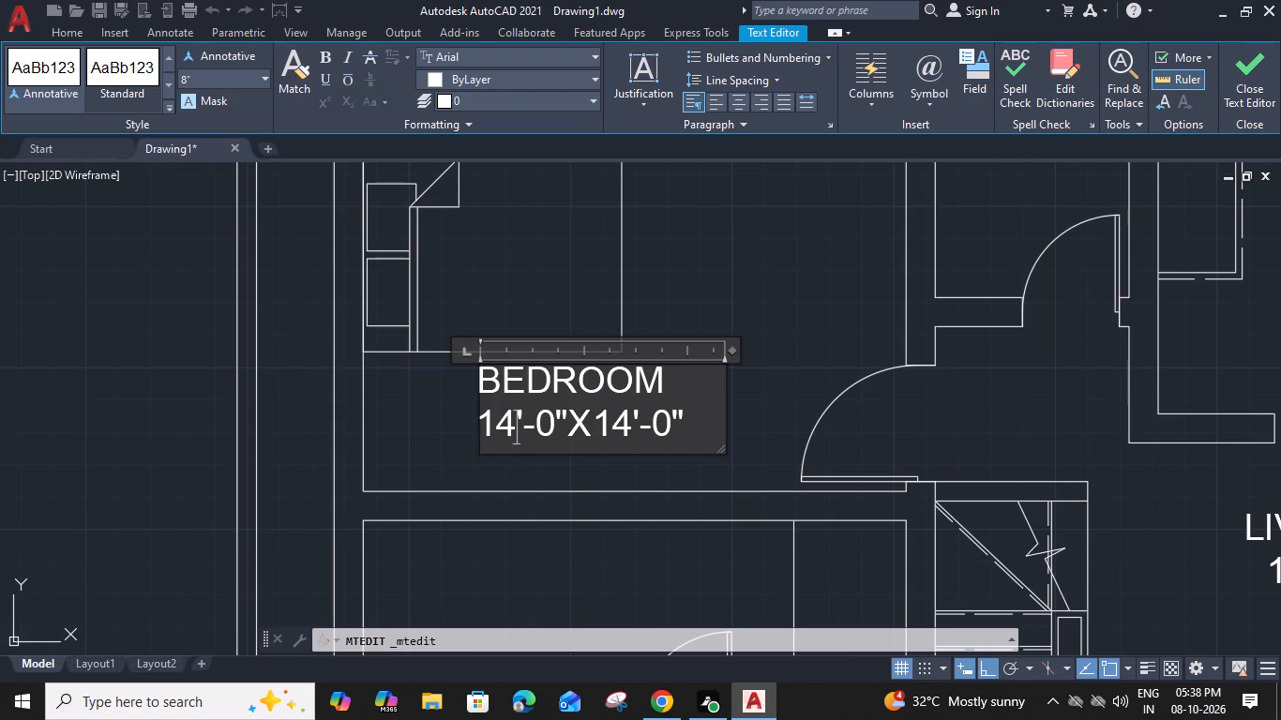
pyautogui.moveTo(627, 427); pyautogui.dragTo(616, 425)
pyautogui.press('2')
# Add the suffix -1 to BEDROOM and narrow the label's text frame to fit the text.
pyautogui.click(664, 386)
pyautogui.write('-1')
pyautogui.moveTo(730, 354); pyautogui.dragTo(709, 353)
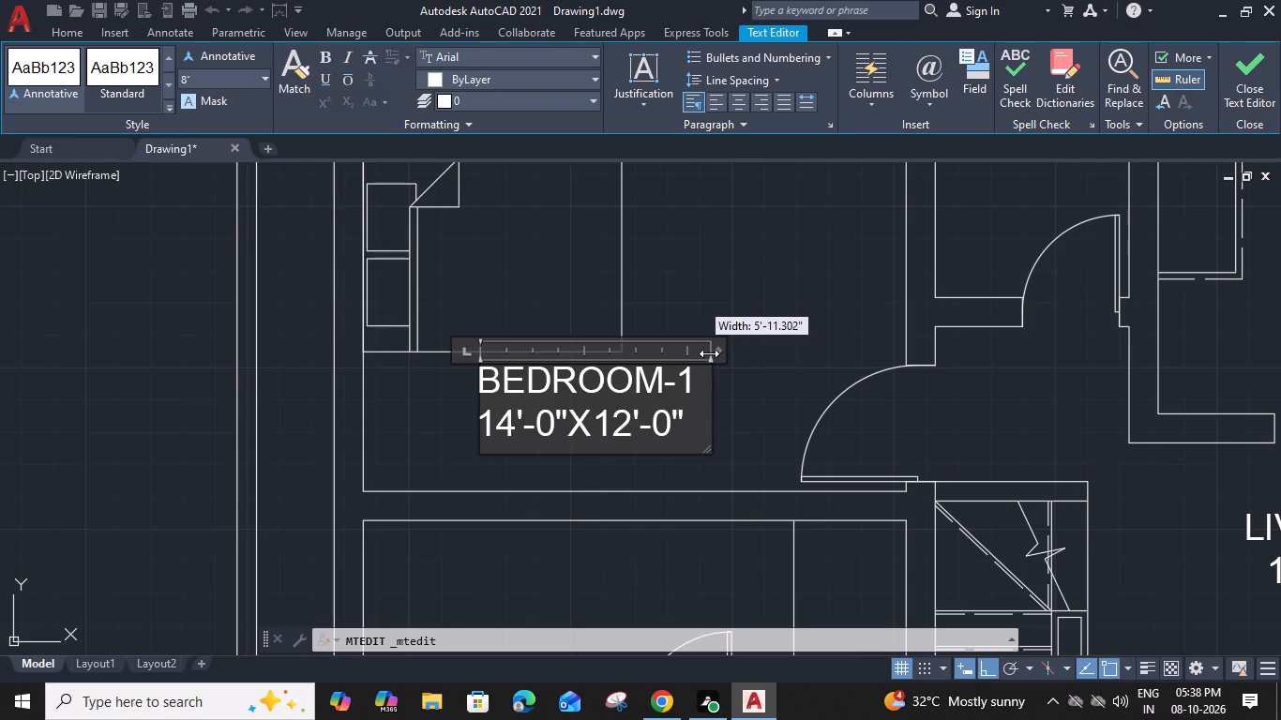
pyautogui.moveTo(709, 353); pyautogui.dragTo(704, 353)
pyautogui.click(716, 454)
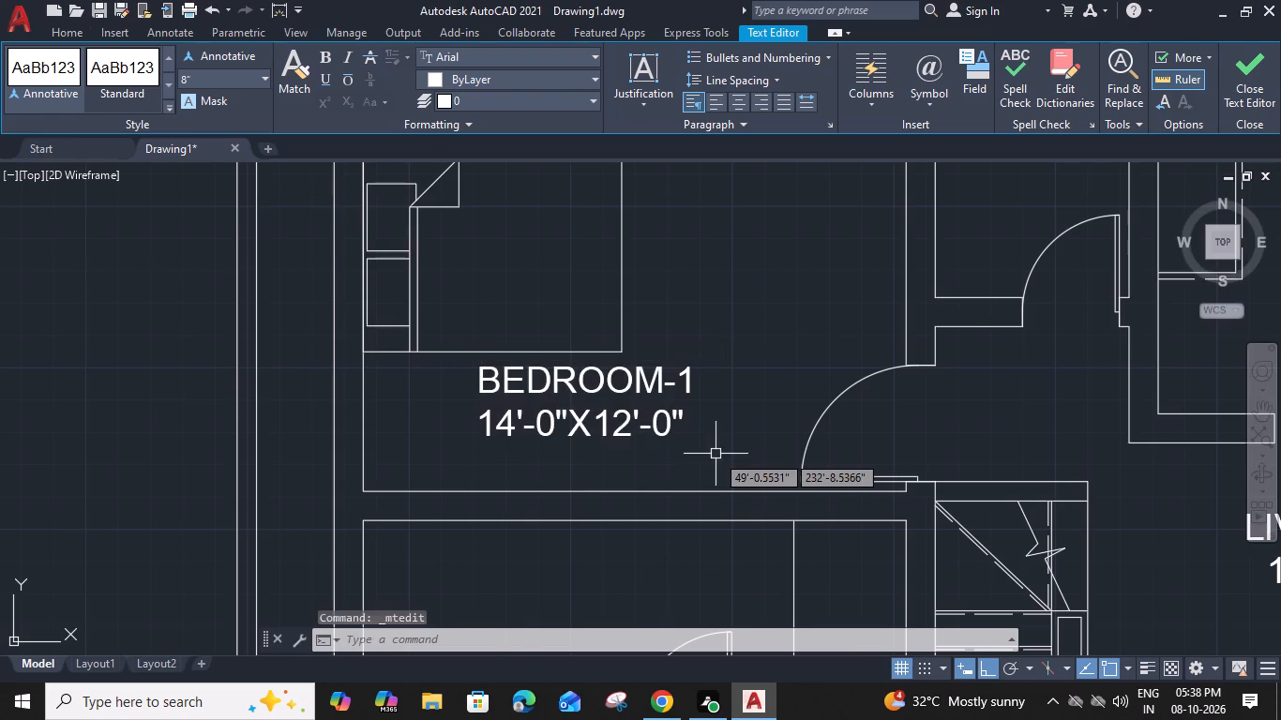
# Copy the BEDROOM-1 label straight south into the southwest room, just below its bed.
pyautogui.scroll(-2, 716, 453)
pyautogui.click(668, 443)
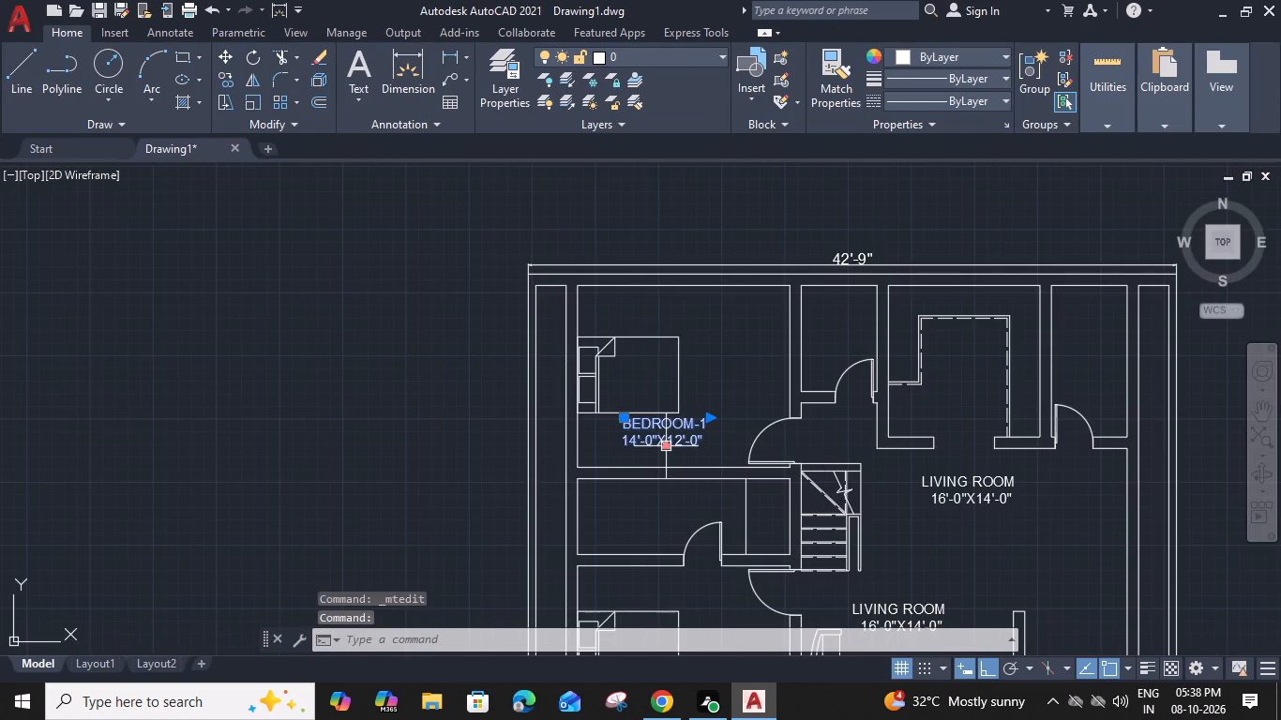
pyautogui.press('c')
pyautogui.write('O')
pyautogui.press('space')
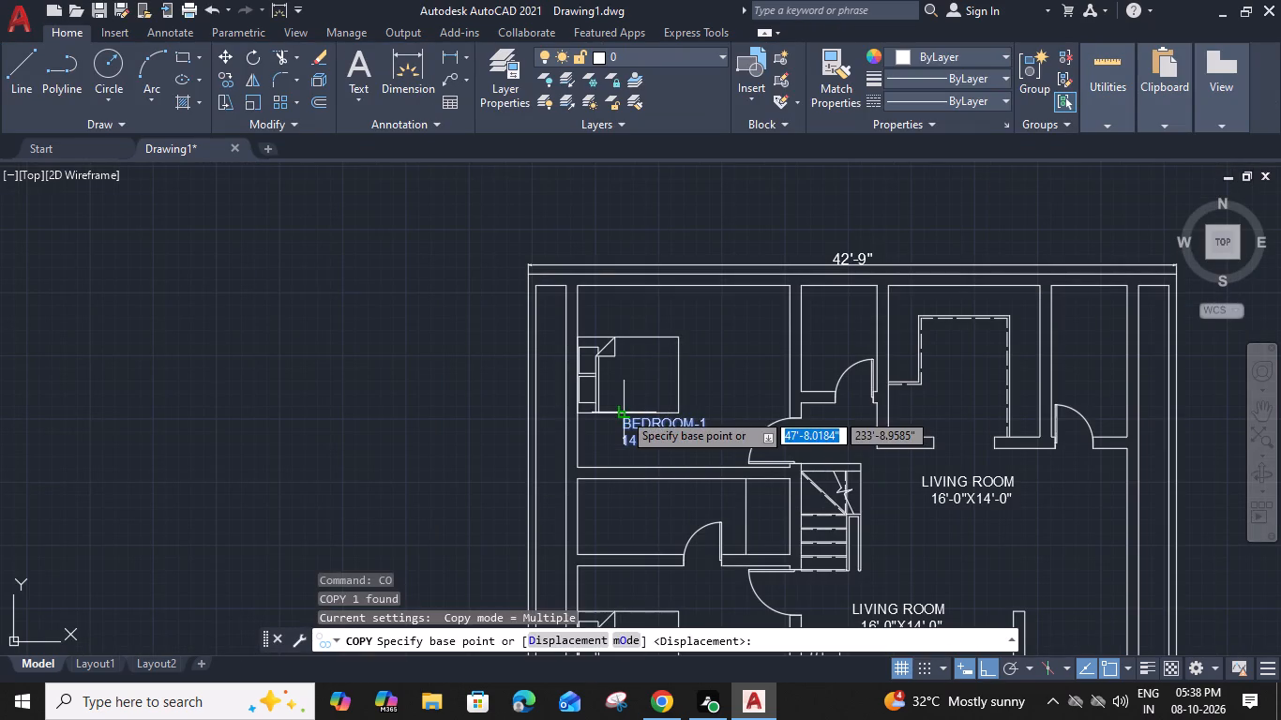
pyautogui.click(623, 412)
pyautogui.moveTo(612, 514); pyautogui.dragTo(622, 355, button='middle')
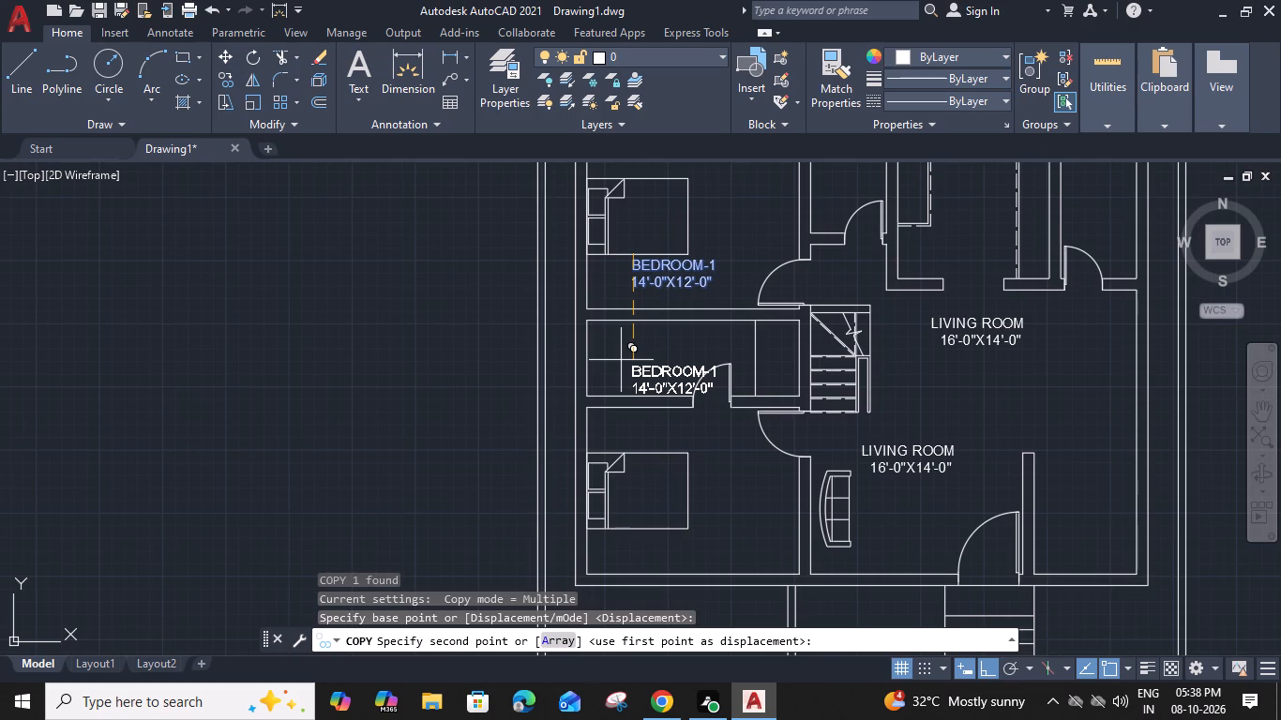
pyautogui.click(631, 532)
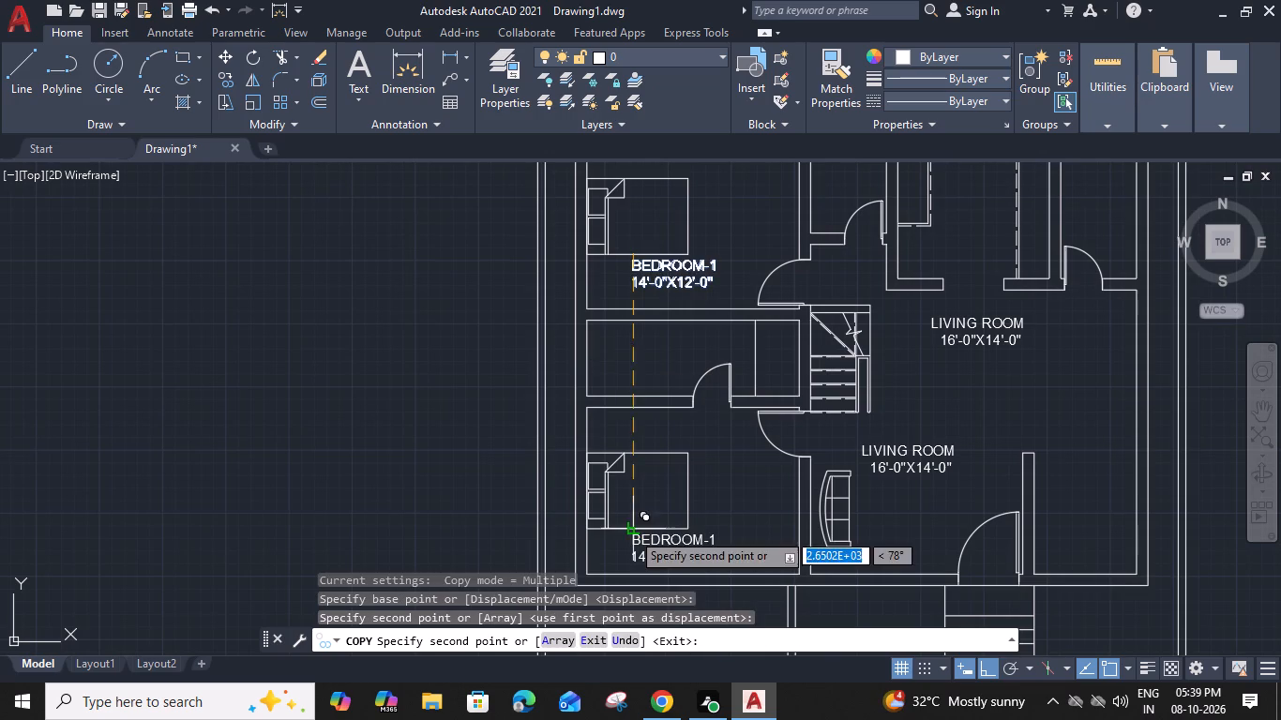
pyautogui.press('Escape')
# Edit the southwest room's label to read BEDROOM-2 14'-0"X11'-0".
pyautogui.moveTo(692, 513); pyautogui.dragTo(665, 445, button='middle')
pyautogui.doubleClick(669, 479)
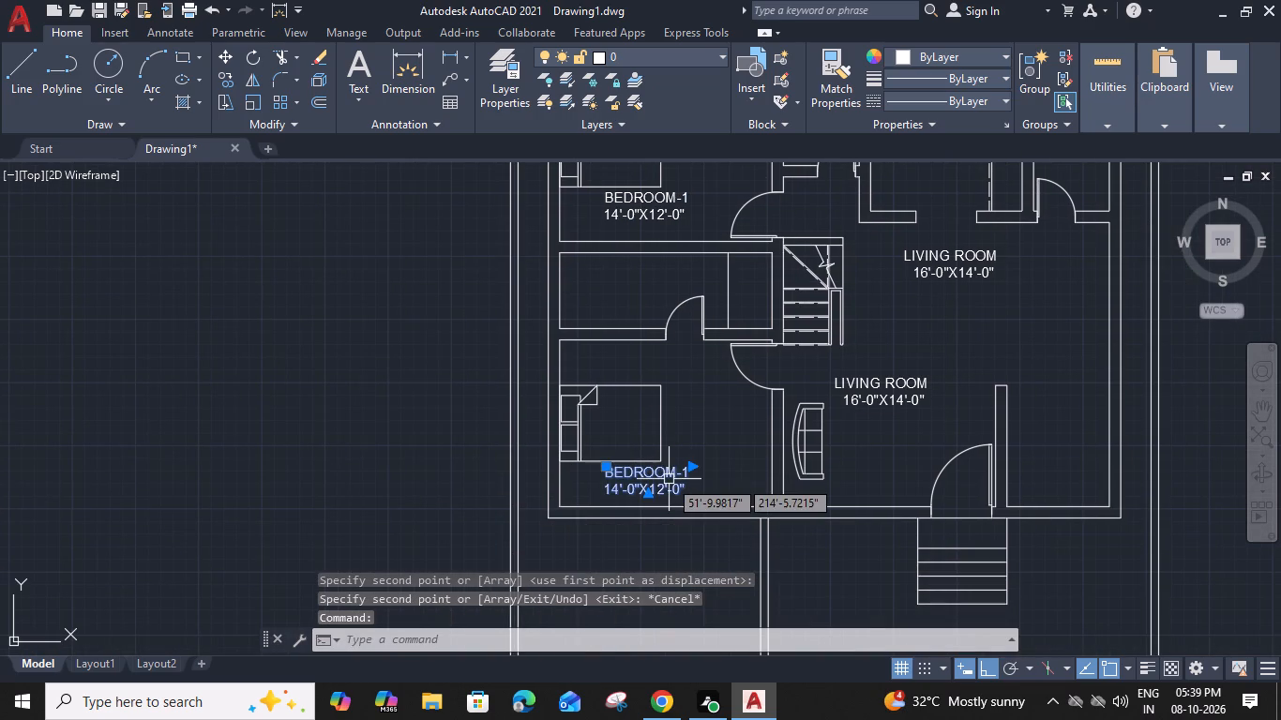
pyautogui.scroll(2, 669, 479)
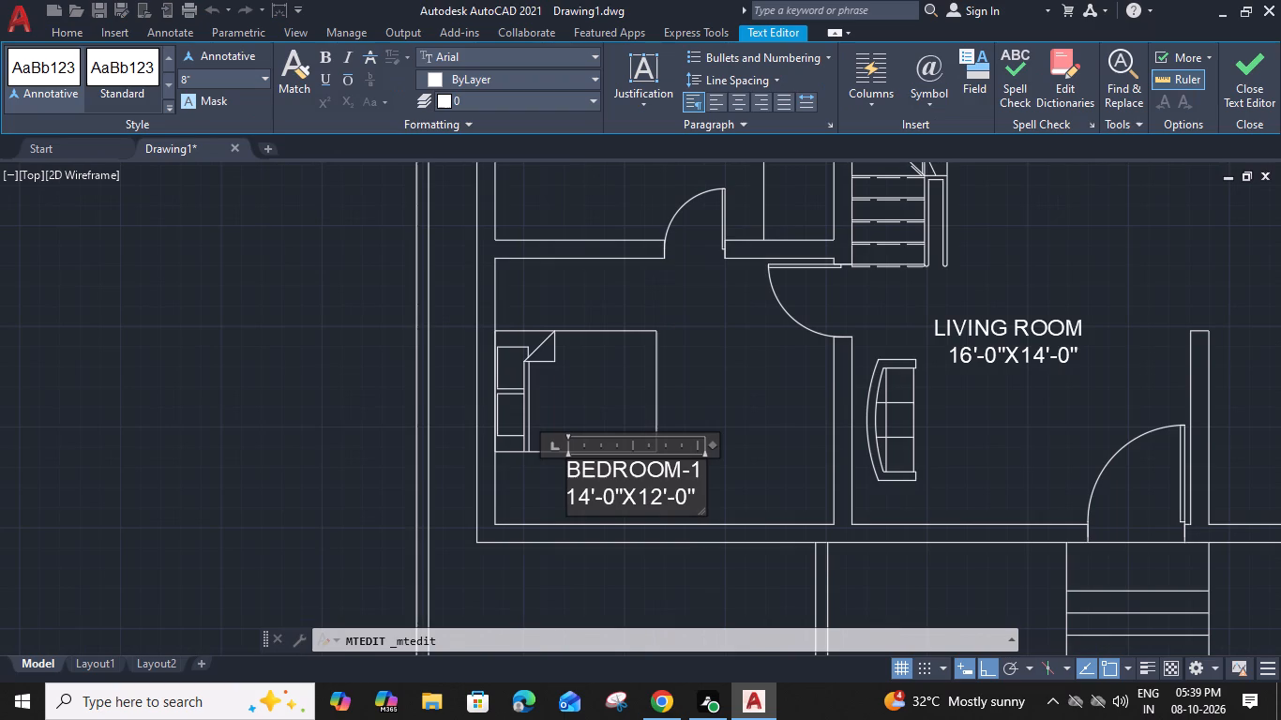
pyautogui.click(697, 478)
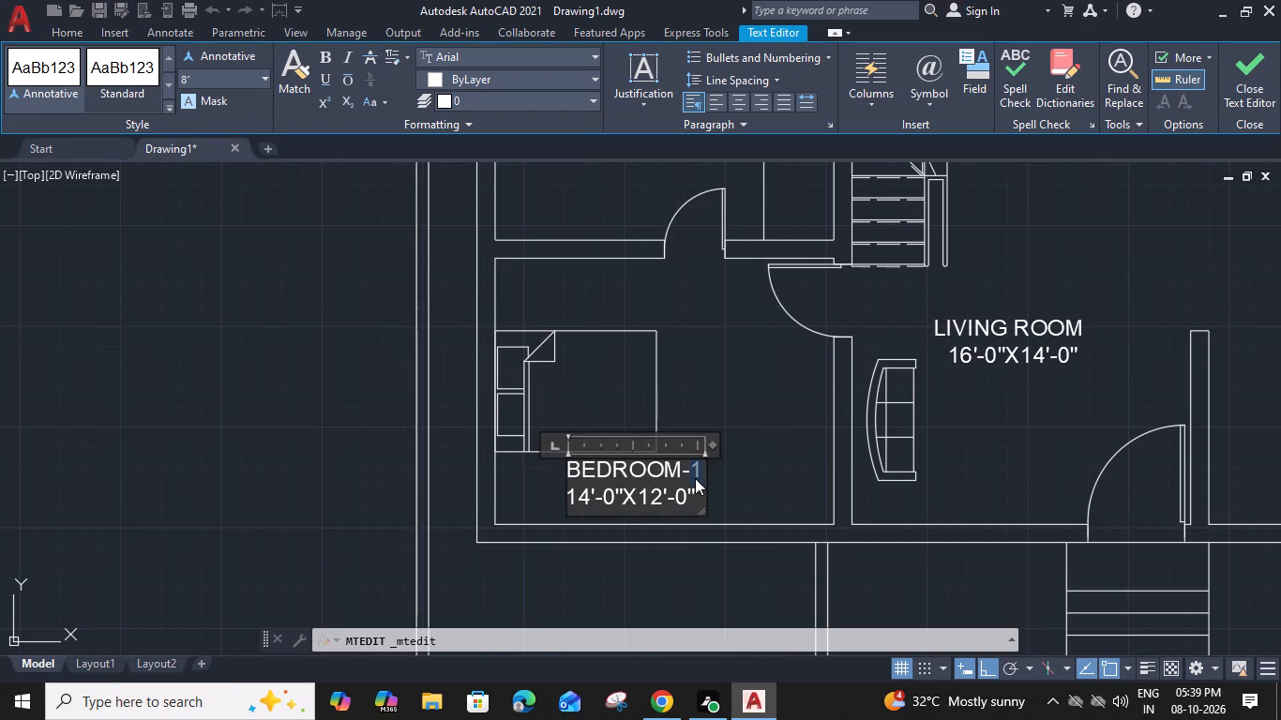
pyautogui.press('2')
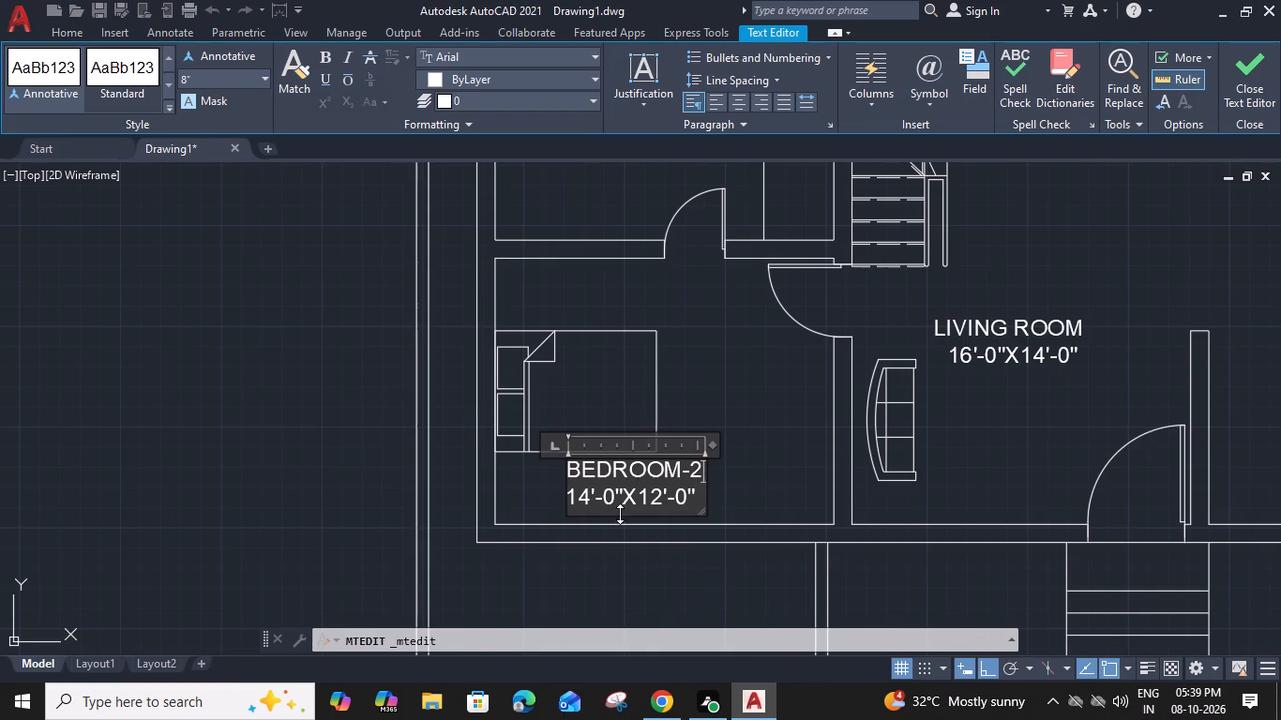
pyautogui.click(659, 499)
pyautogui.press('1')
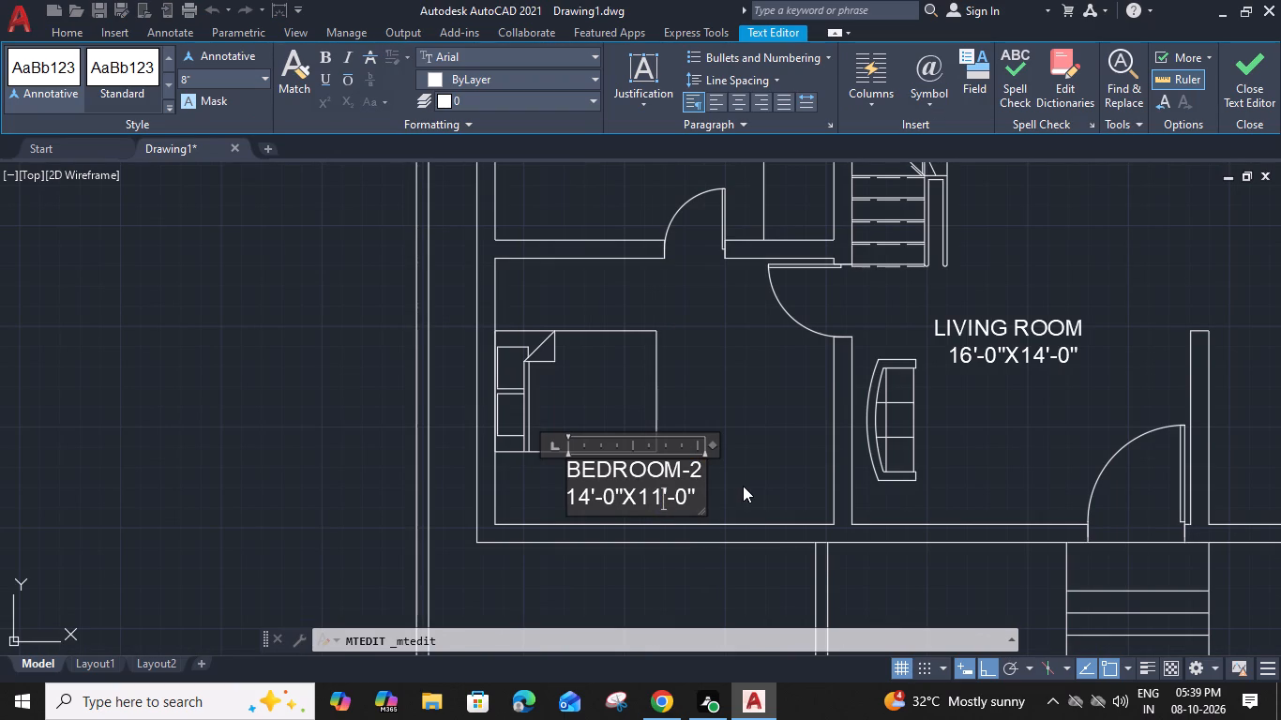
pyautogui.click(741, 487)
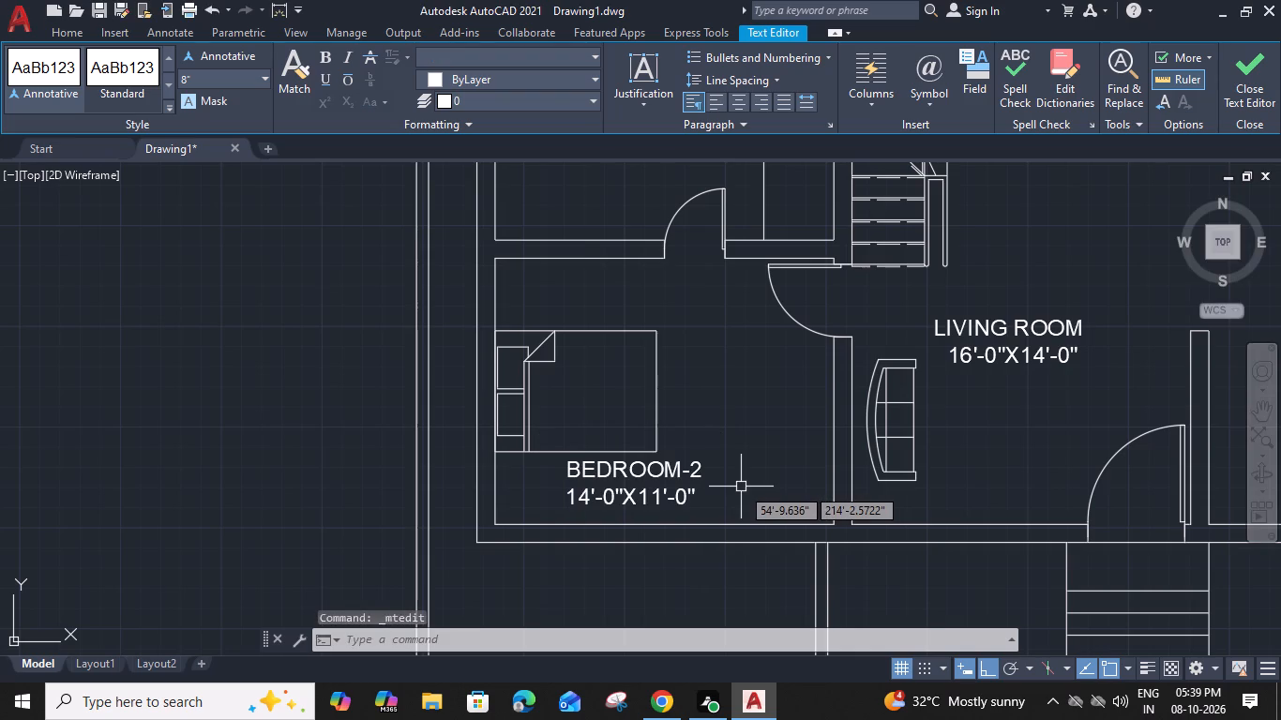
# Copy the BEDROOM-2 label straight north into the narrow room between the two bedrooms.
pyautogui.click(678, 469)
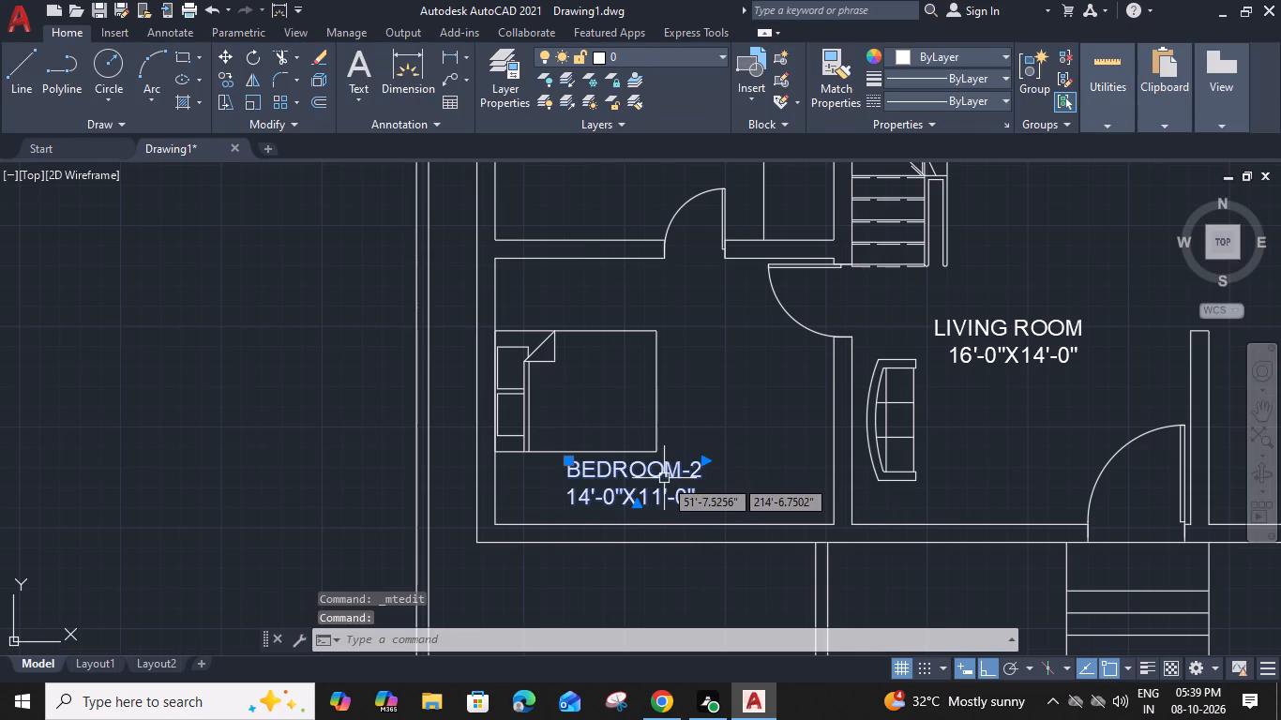
pyautogui.write('CO')
pyautogui.press('space')
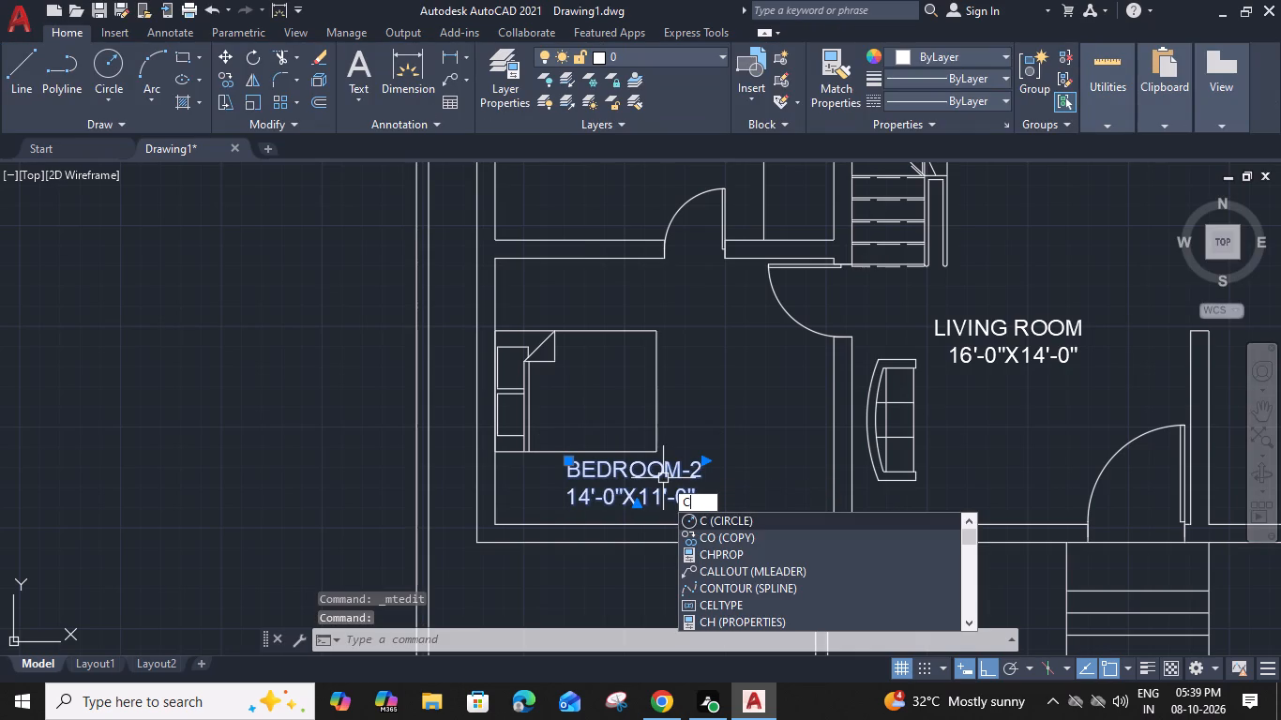
pyautogui.click(494, 481)
pyautogui.scroll(-3, 494, 481)
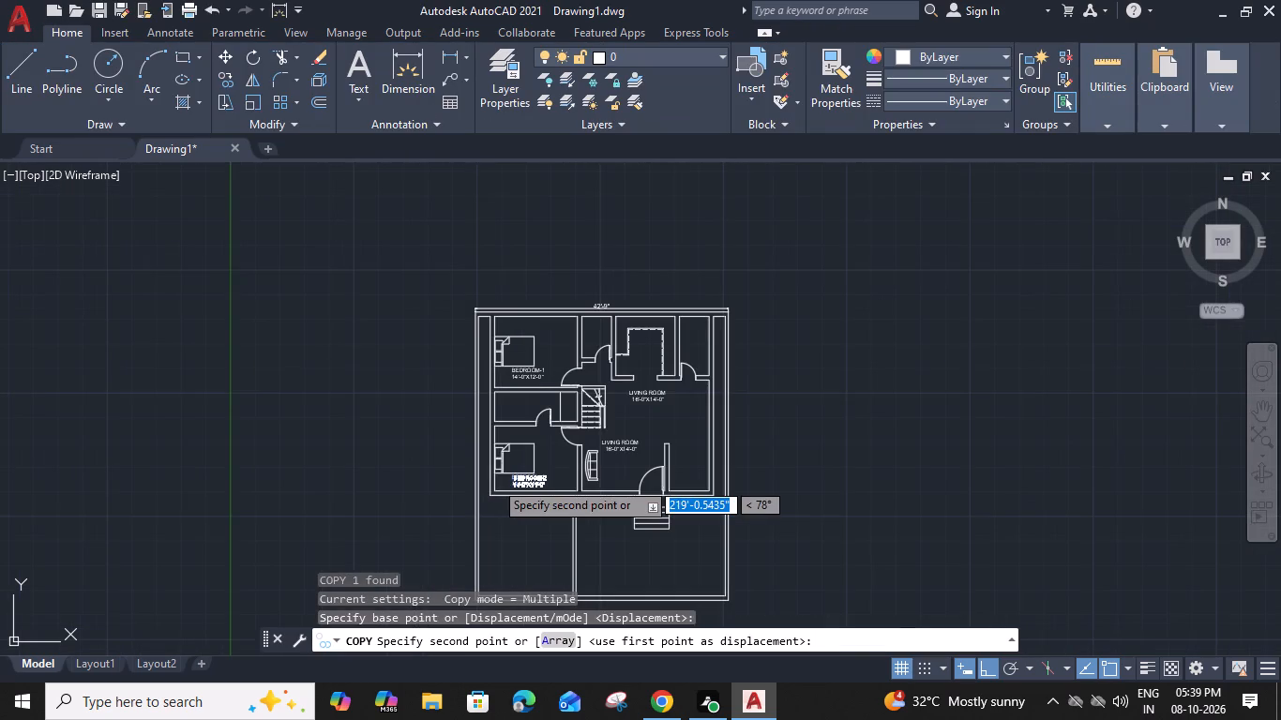
pyautogui.scroll(3, 481, 412)
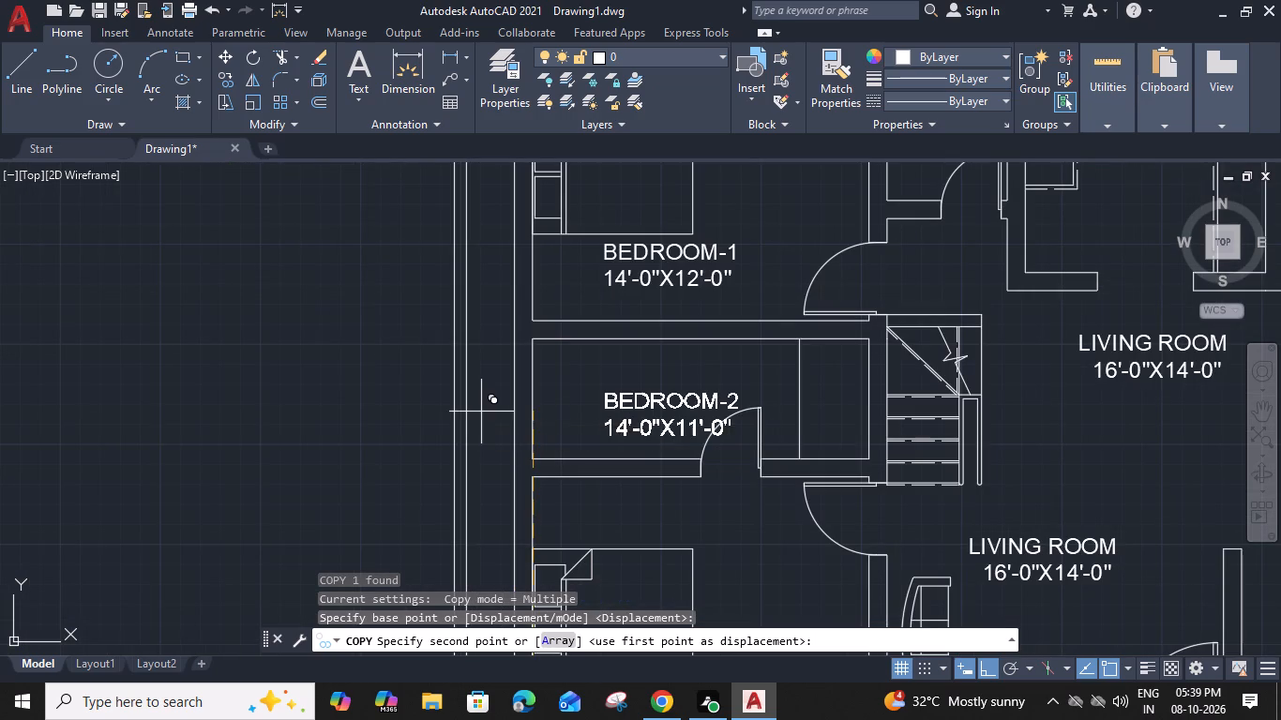
pyautogui.click(534, 396)
pyautogui.press('Escape')
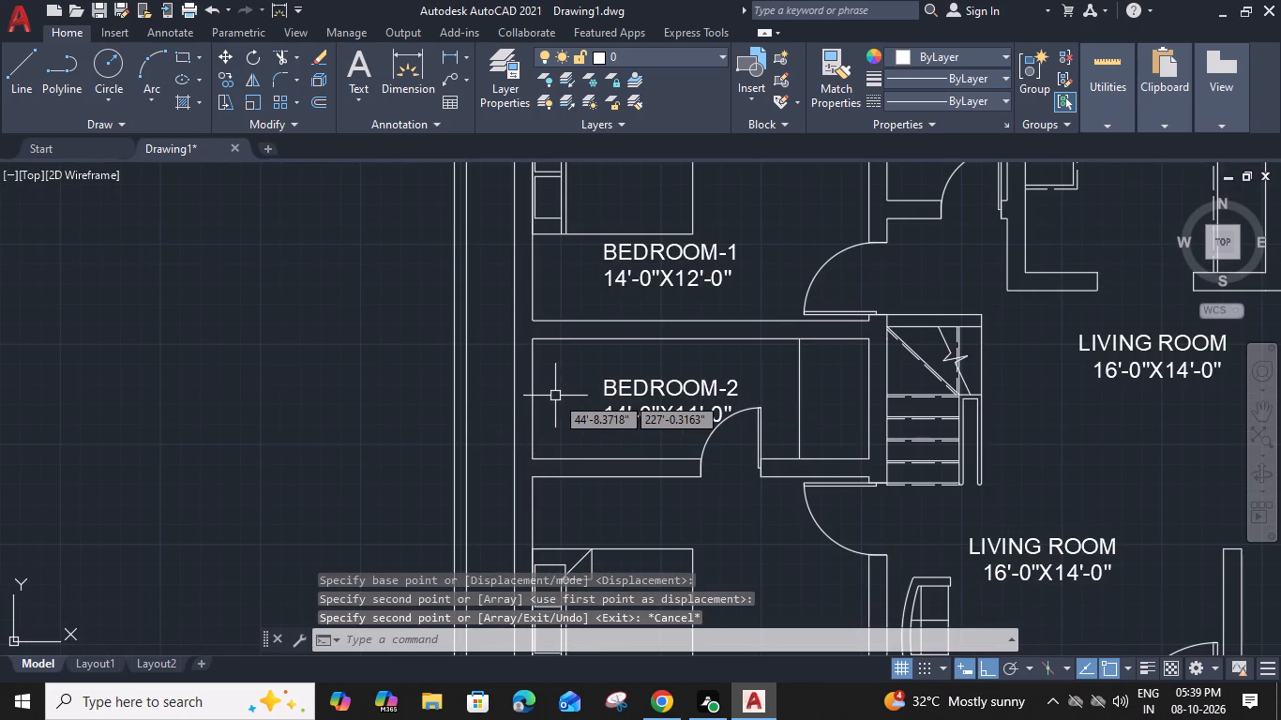
# Move the copied label in the narrow room west, away from the door swing.
pyautogui.click(616, 396)
pyautogui.write('M')
pyautogui.press('space')
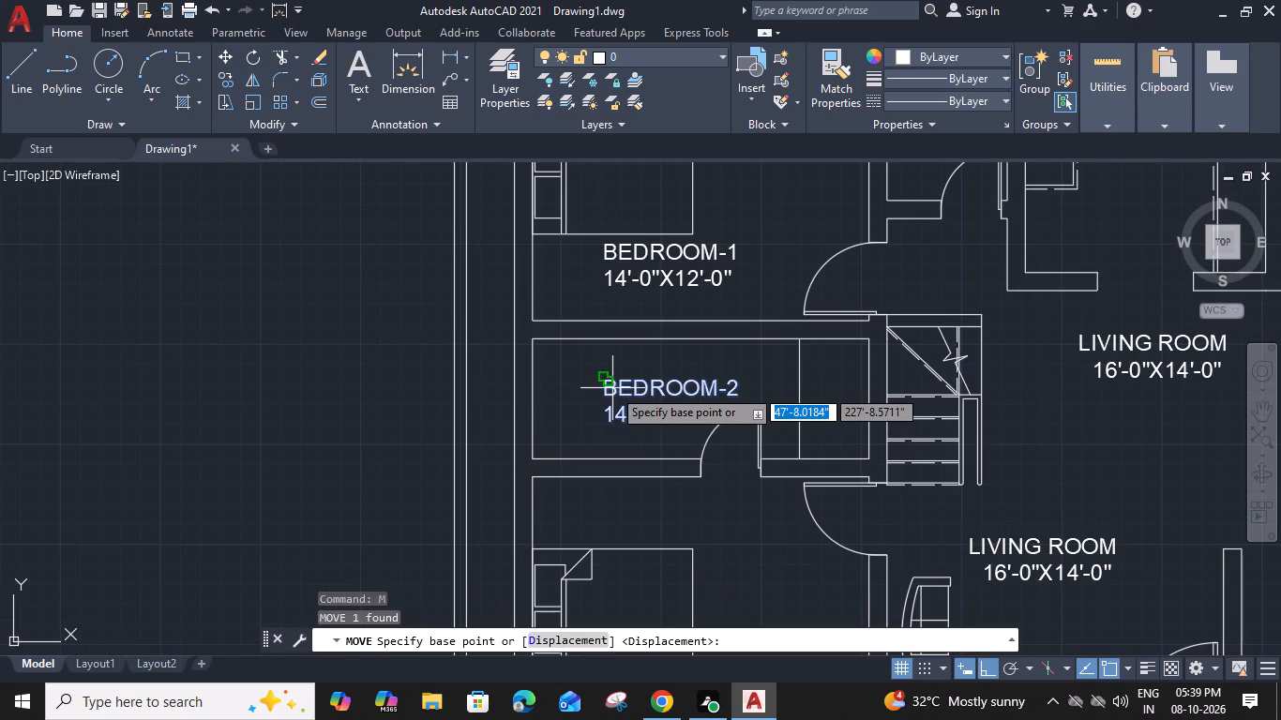
pyautogui.click(608, 380)
pyautogui.click(574, 382)
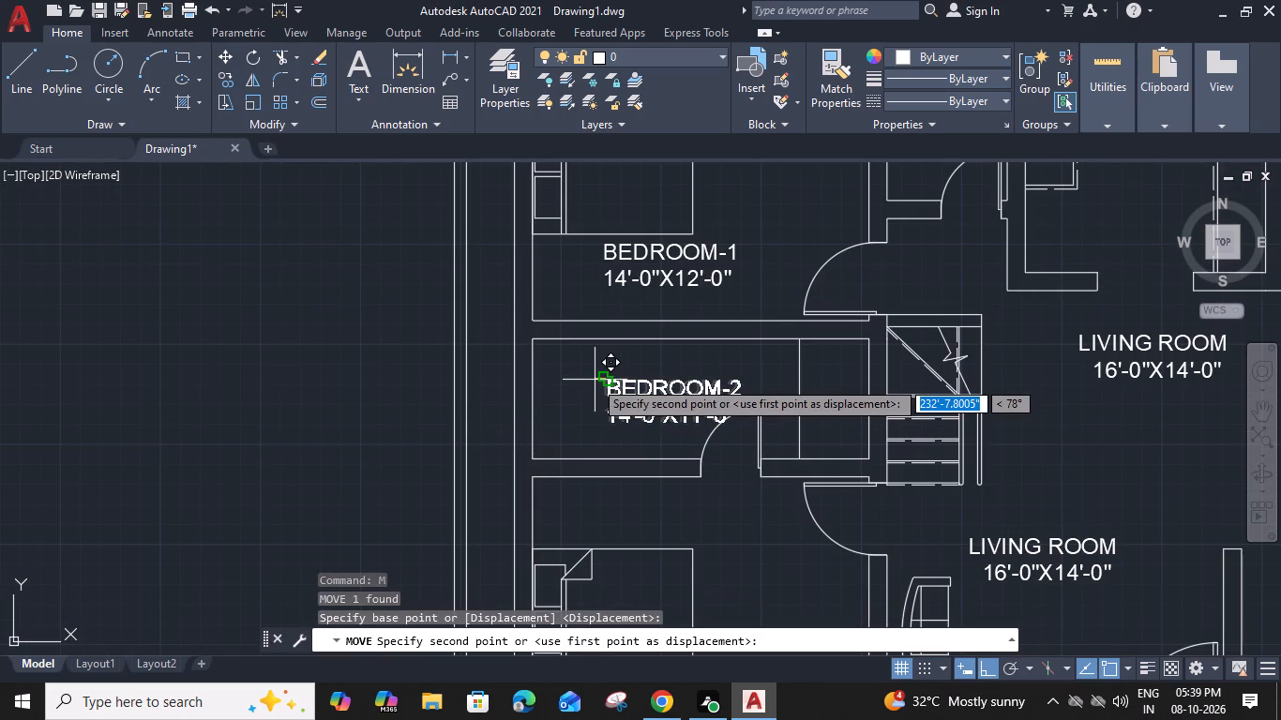
# Change the narrow room's label text to TOILET with a size line of 8'-0"X5'-0".
pyautogui.doubleClick(633, 386)
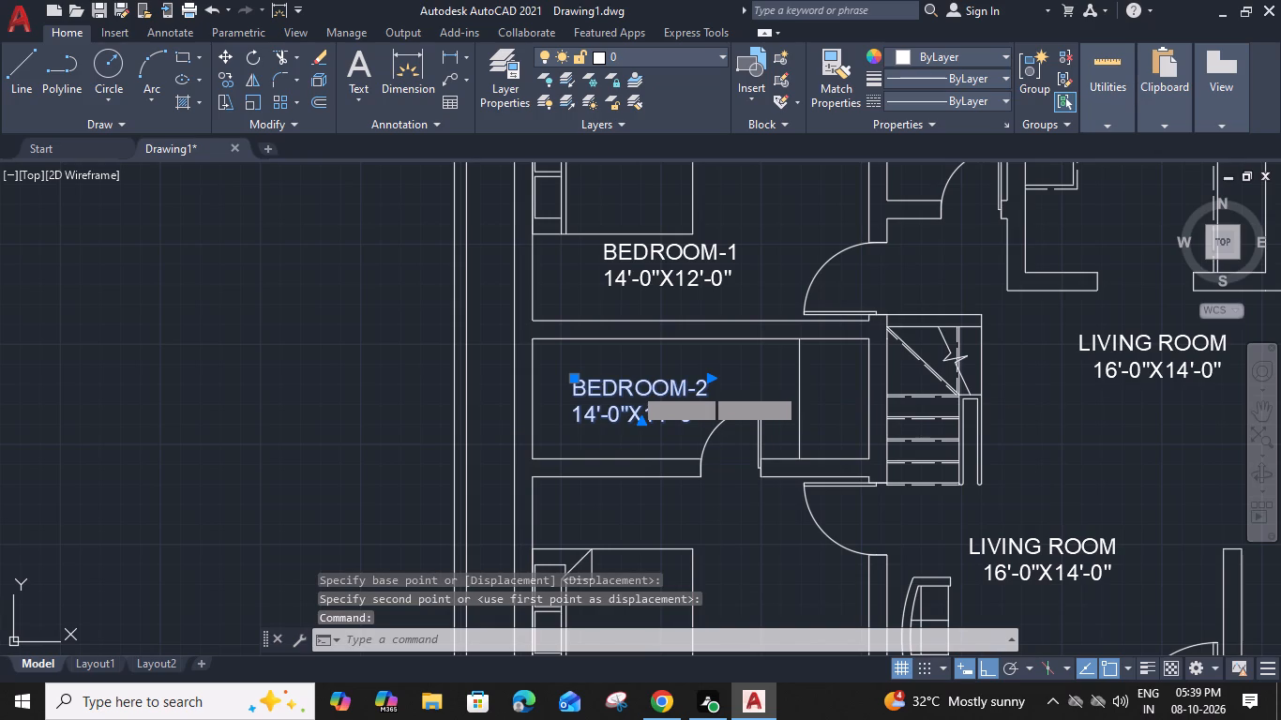
pyautogui.scroll(2, 729, 395)
pyautogui.moveTo(688, 382); pyautogui.dragTo(323, 406)
pyautogui.write('TOI')
pyautogui.write('LET')
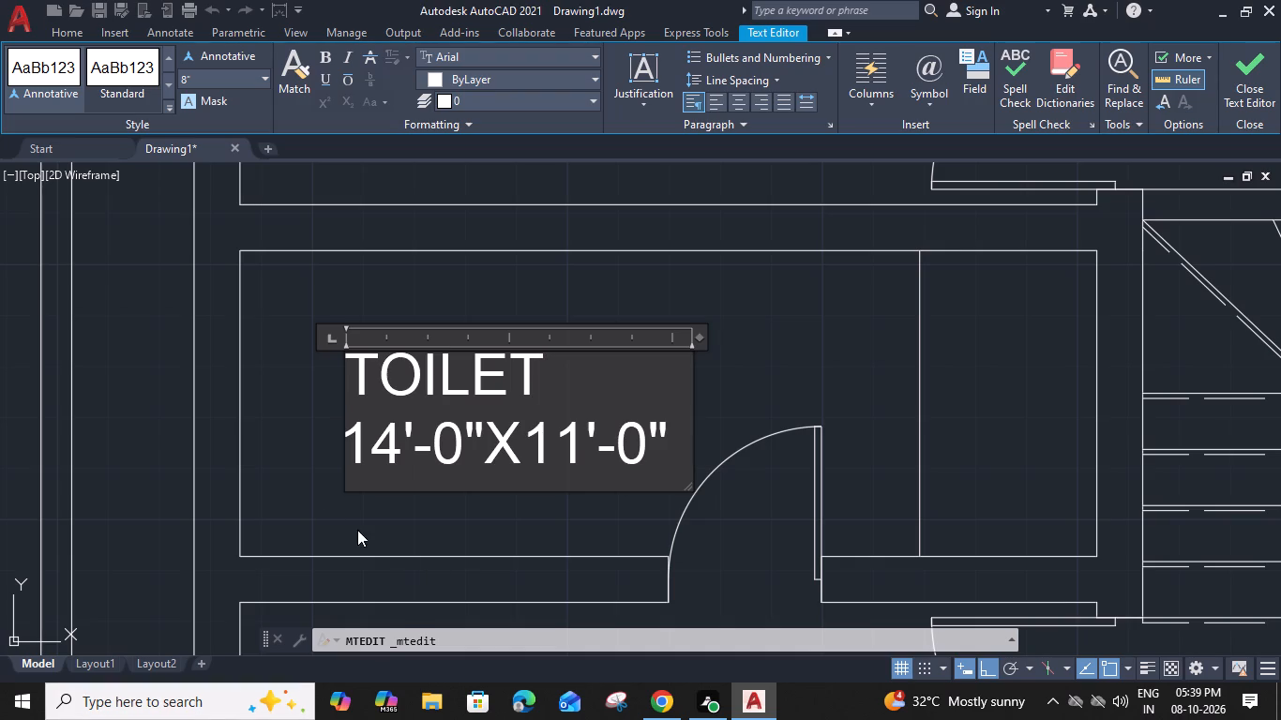
pyautogui.moveTo(399, 449); pyautogui.dragTo(327, 456)
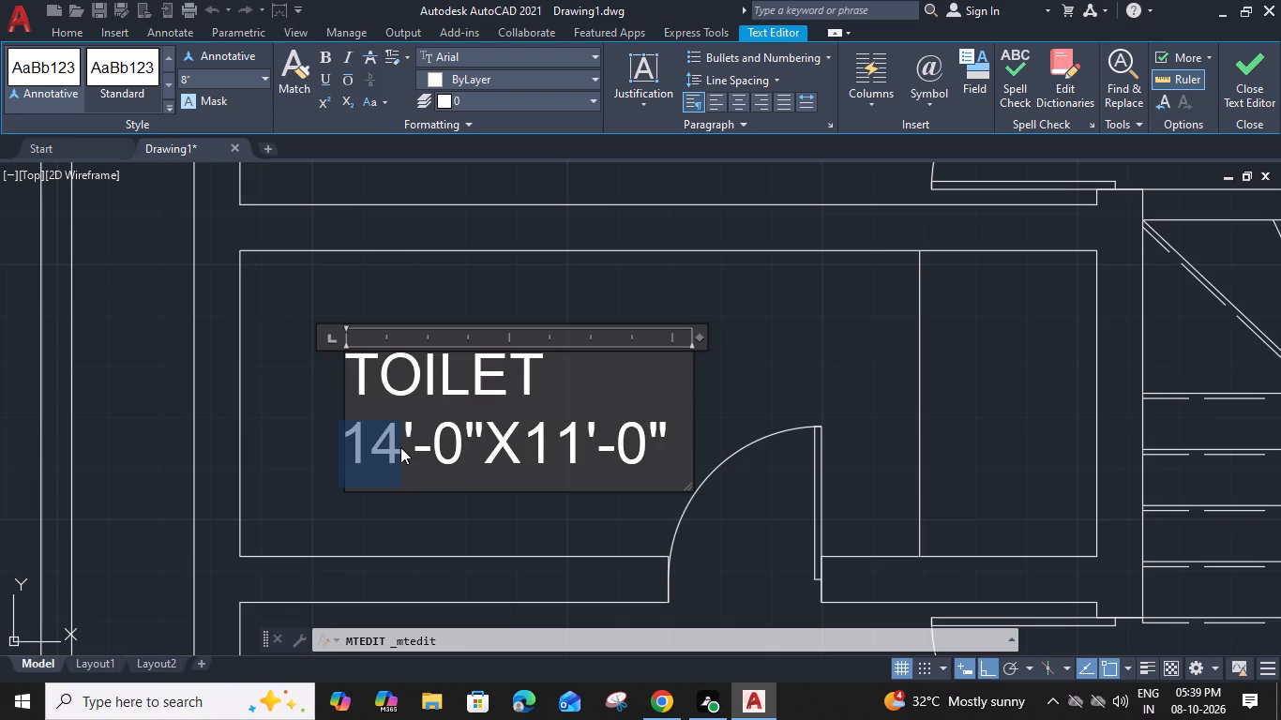
pyautogui.moveTo(576, 453); pyautogui.dragTo(535, 450)
pyautogui.press('5')
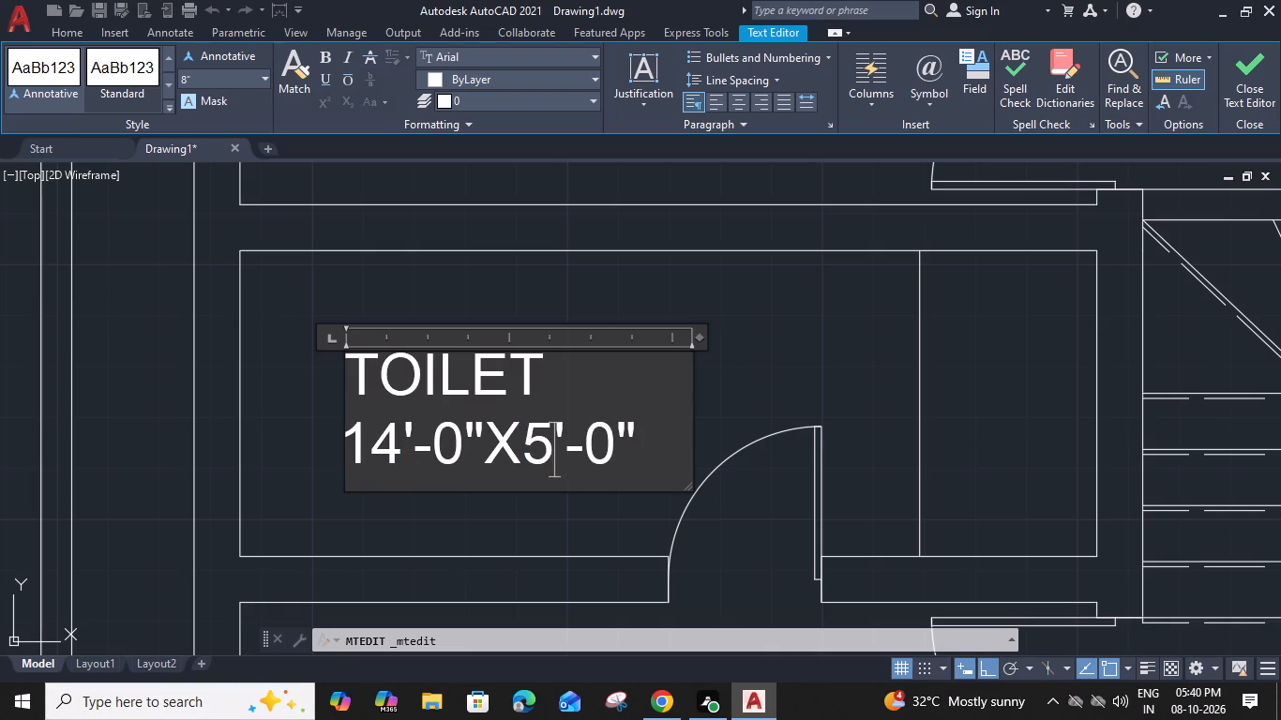
pyautogui.moveTo(397, 452); pyautogui.dragTo(334, 447)
pyautogui.press('8')
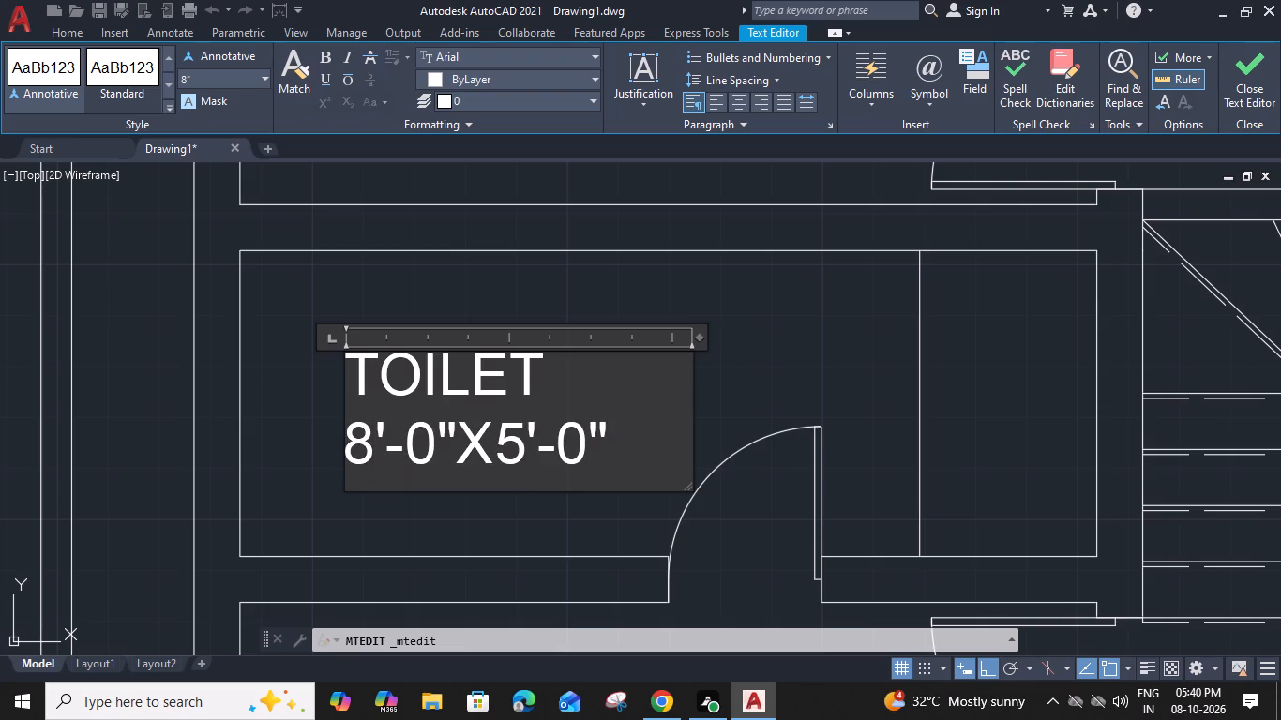
# Narrow the text frame of the TOILET label between the two bedrooms to fit its text.
pyautogui.moveTo(701, 337); pyautogui.dragTo(622, 348)
pyautogui.click(672, 377)
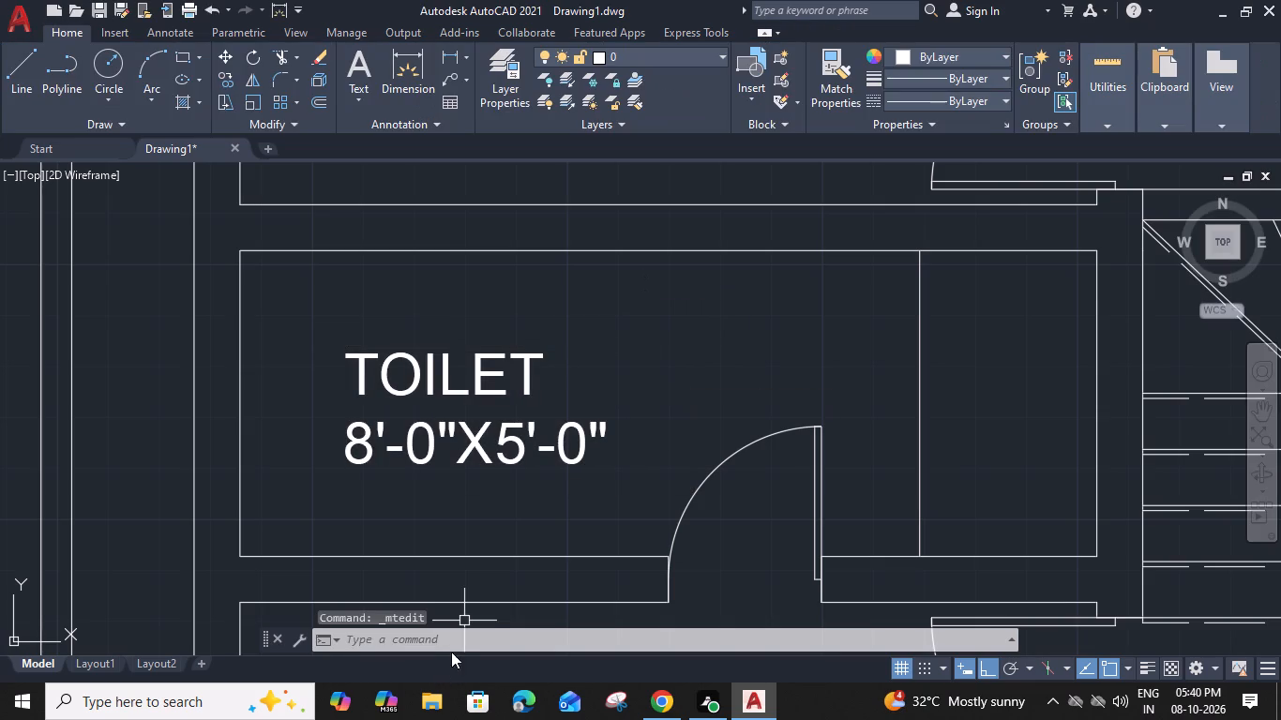
# Measure the inside width of the toilet between the bedrooms from its west wall to its east wall.
pyautogui.scroll(-1, 634, 365)
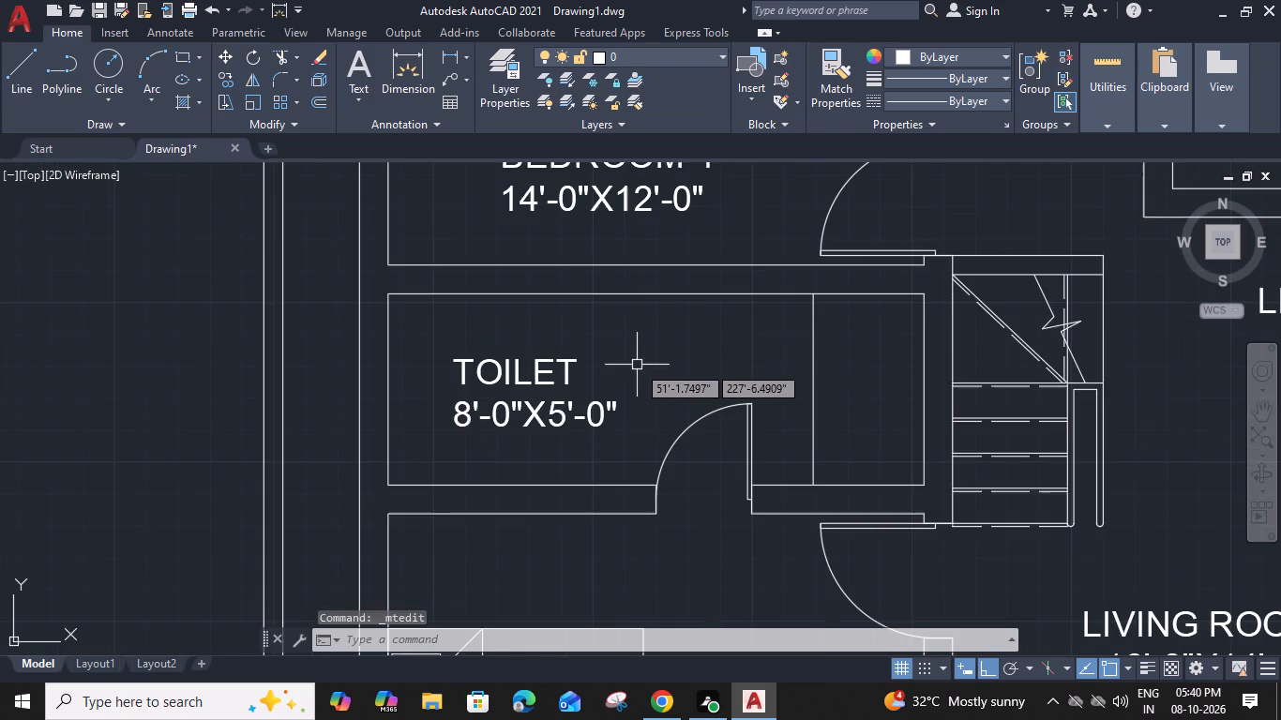
pyautogui.write('MEA')
pyautogui.press('space')
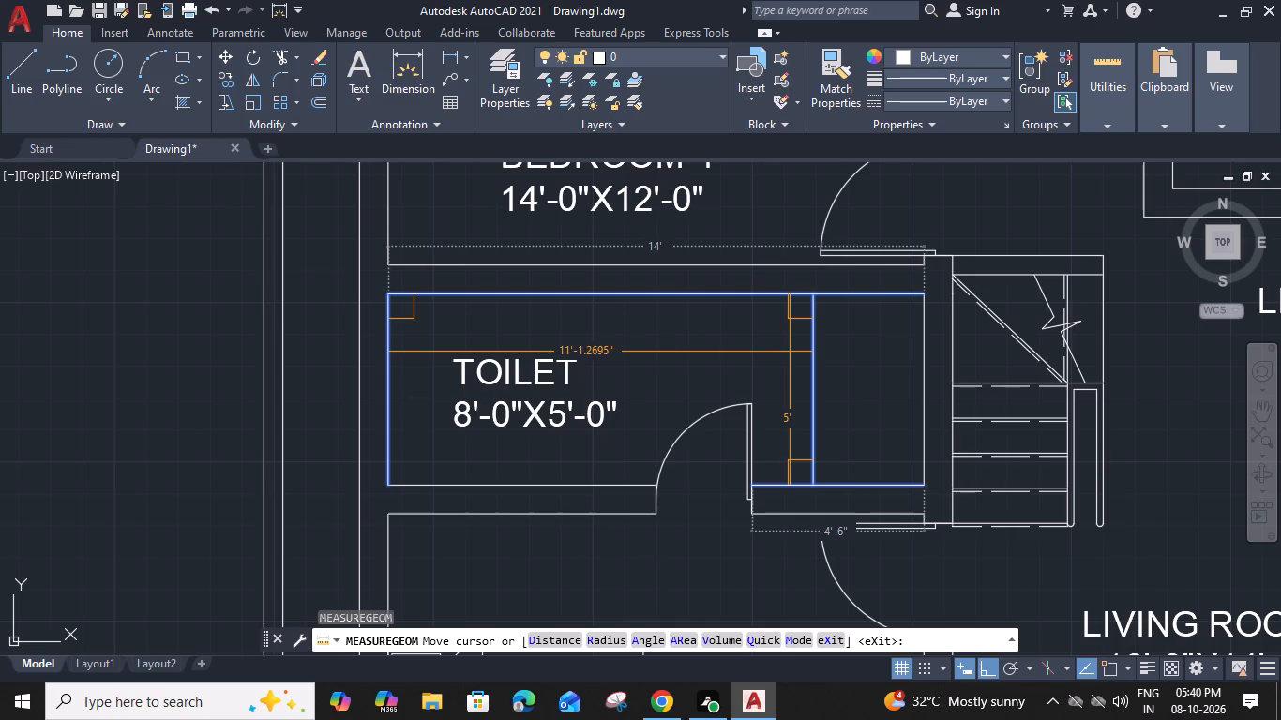
pyautogui.press('Escape')
pyautogui.press('d')
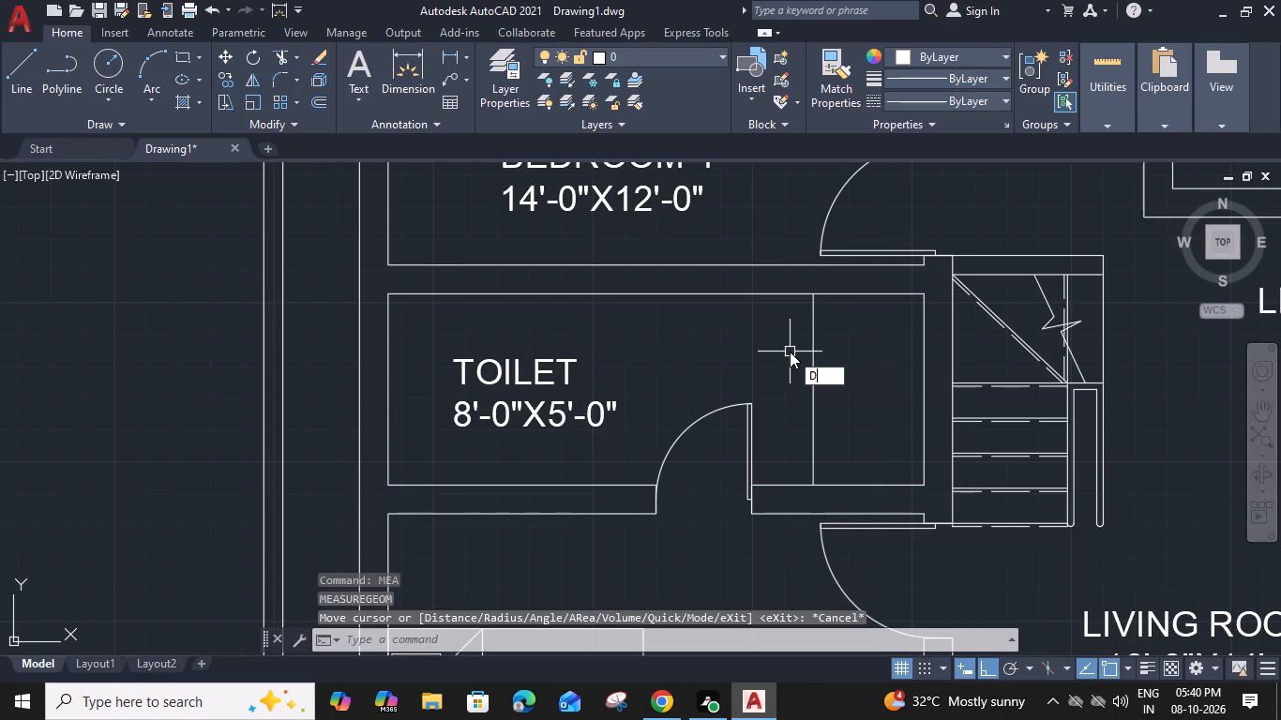
pyautogui.write('IMLI')
pyautogui.press('space')
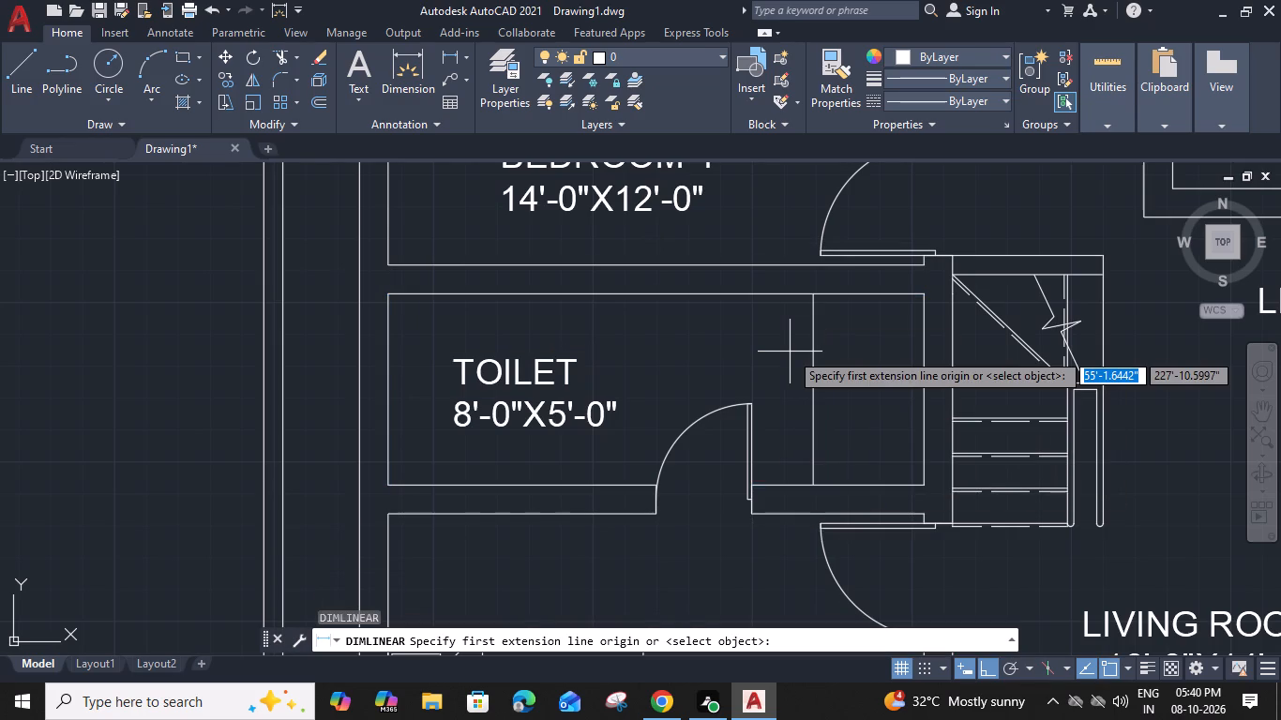
pyautogui.click(388, 334)
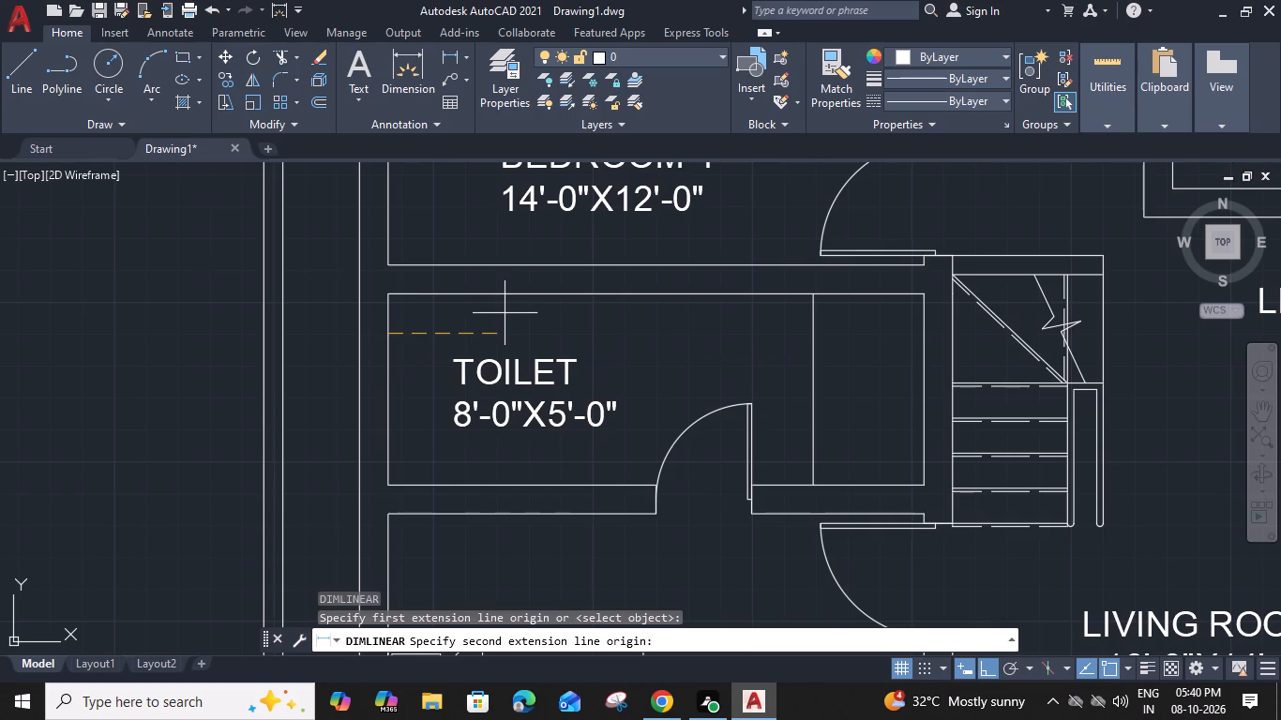
pyautogui.click(922, 332)
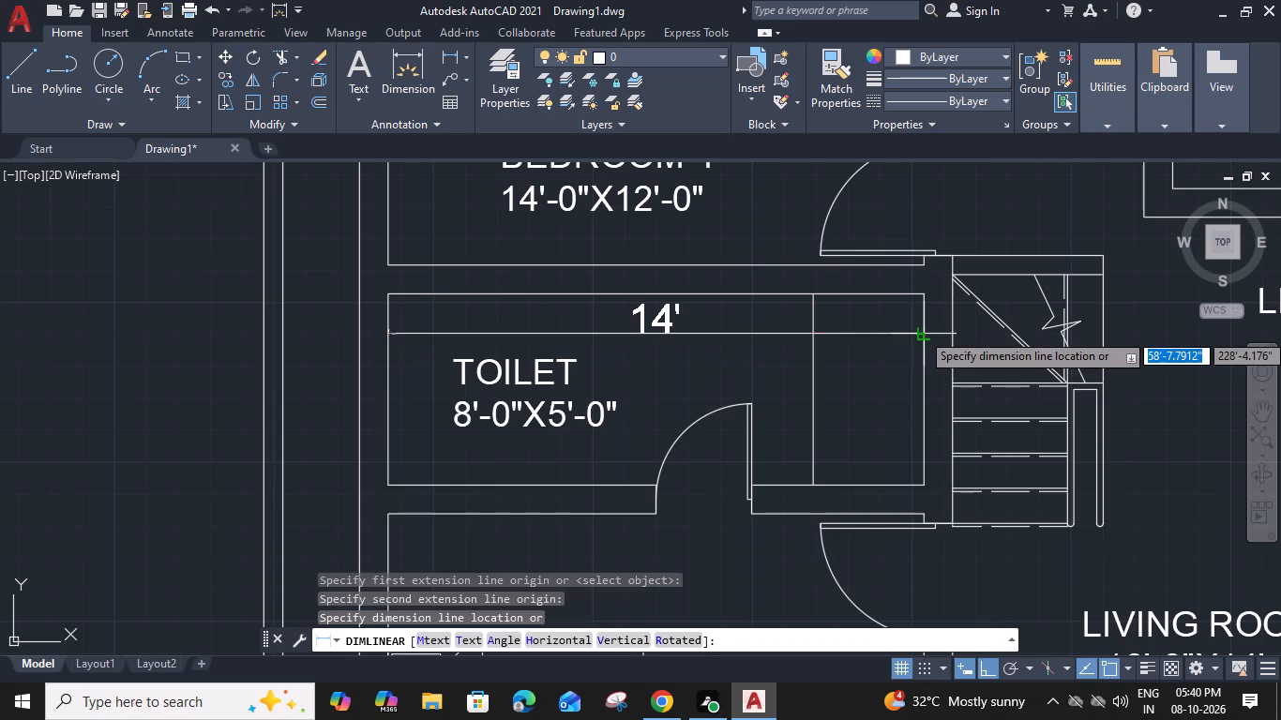
pyautogui.press('Escape')
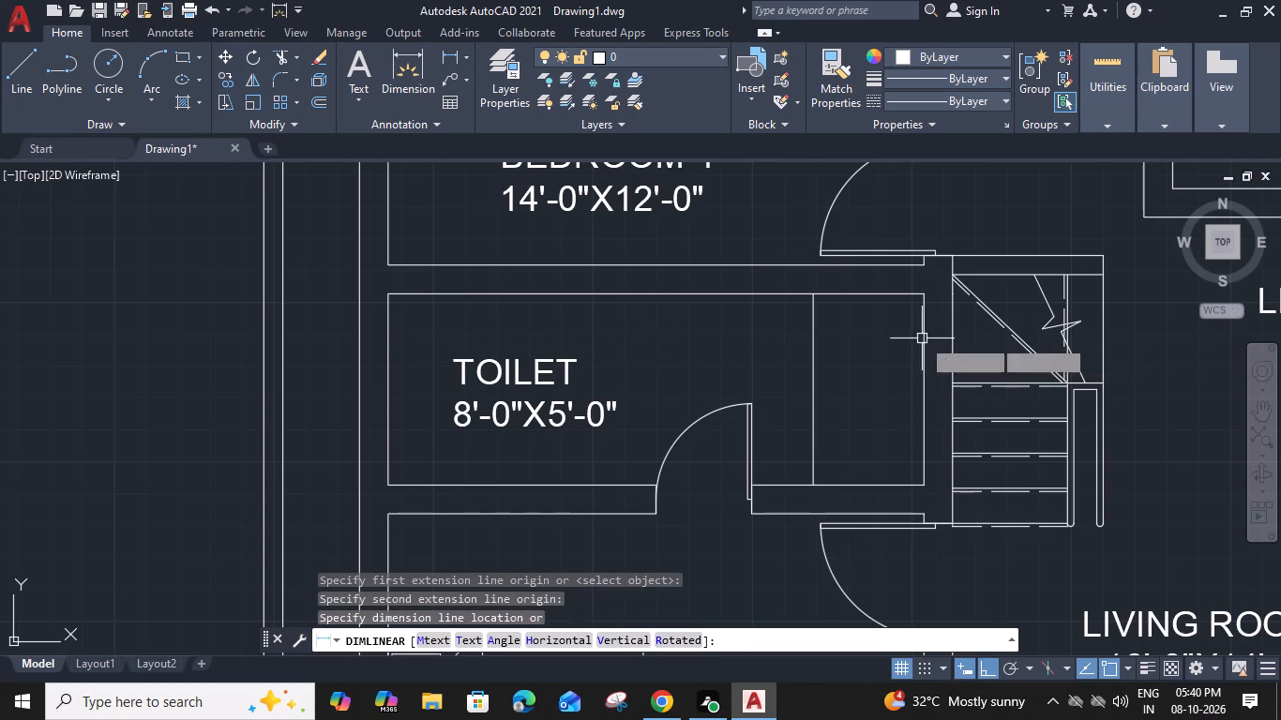
# Change the TOILET label's size line to 14'-0"X5'-0" and indent the word TOILET by two spaces.
pyautogui.doubleClick(460, 427)
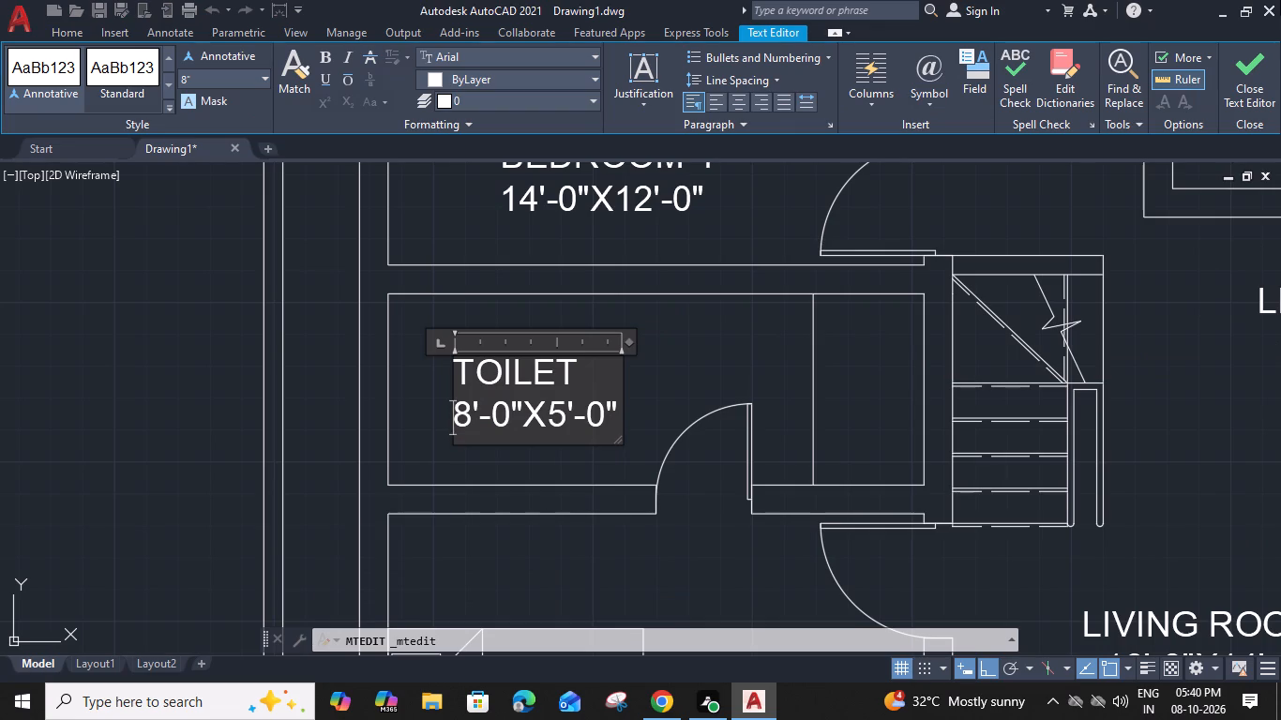
pyautogui.moveTo(466, 413); pyautogui.dragTo(444, 405)
pyautogui.write('14')
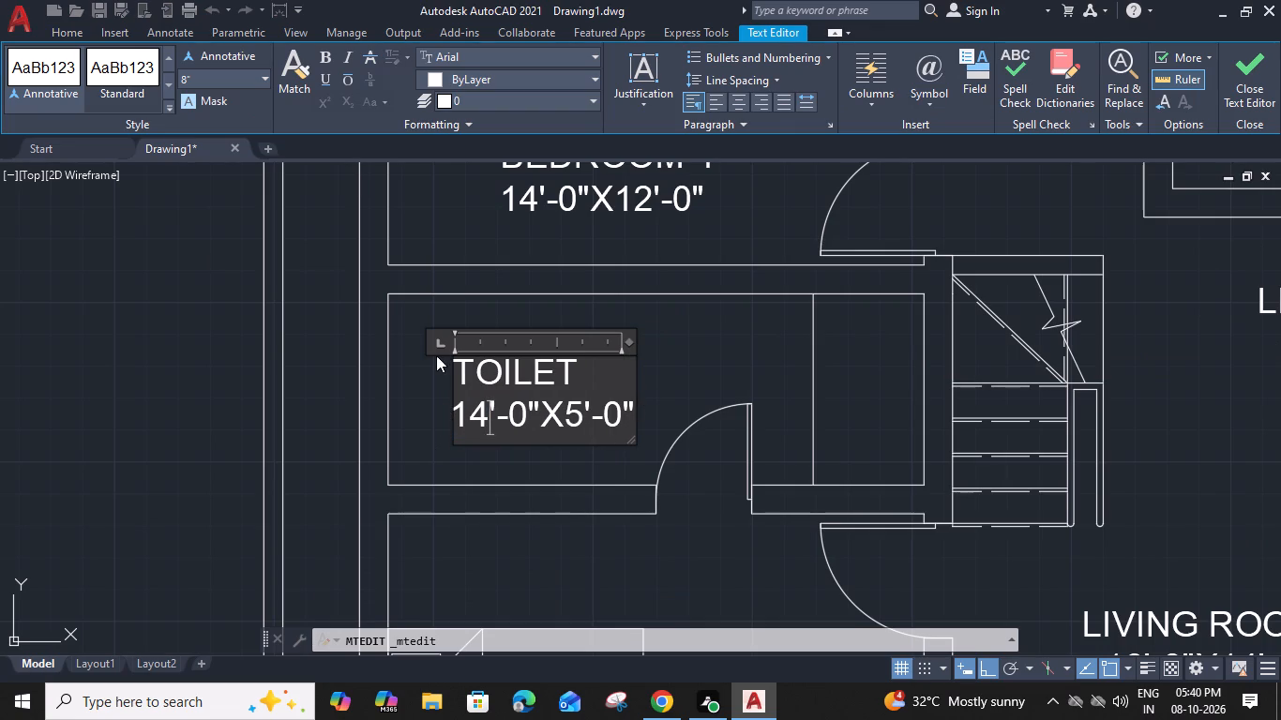
pyautogui.click(455, 367)
pyautogui.press('space')
pyautogui.press('space')
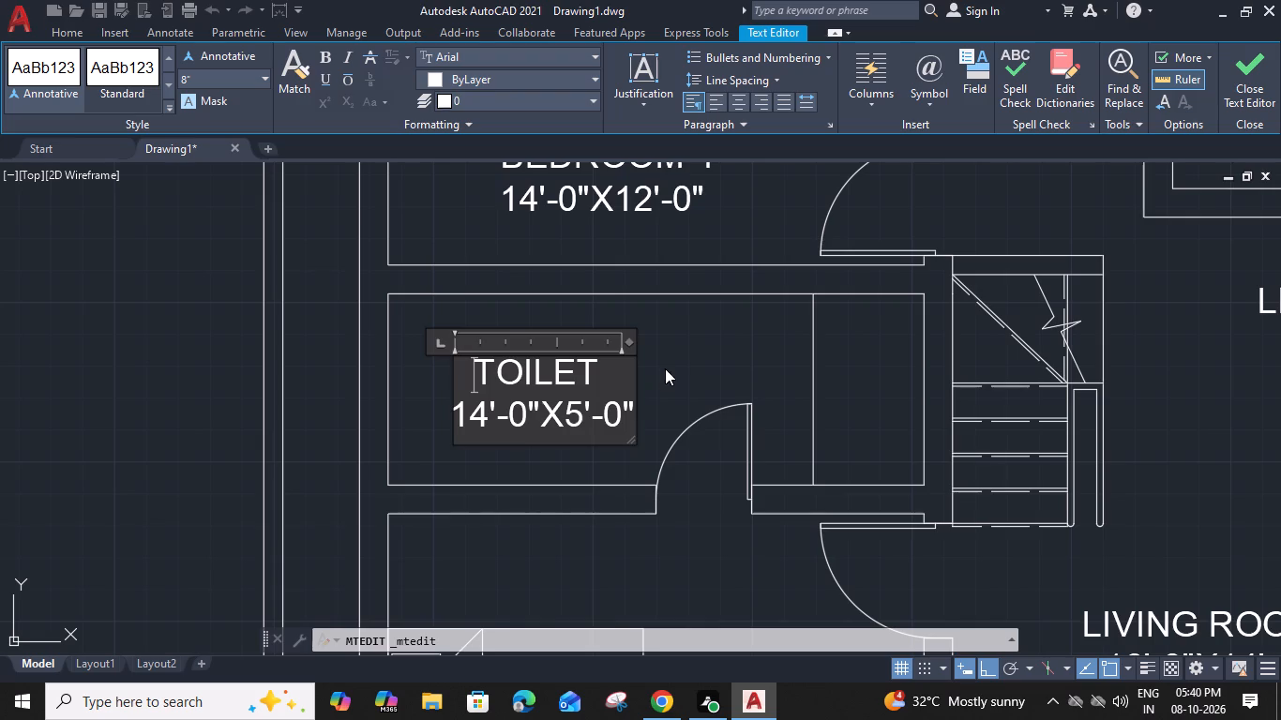
pyautogui.click(672, 364)
# Copy the TOILET label into the small room east of BEDROOM-1, north of the staircase.
pyautogui.scroll(-3, 668, 340)
pyautogui.moveTo(662, 340); pyautogui.dragTo(660, 339, button='middle')
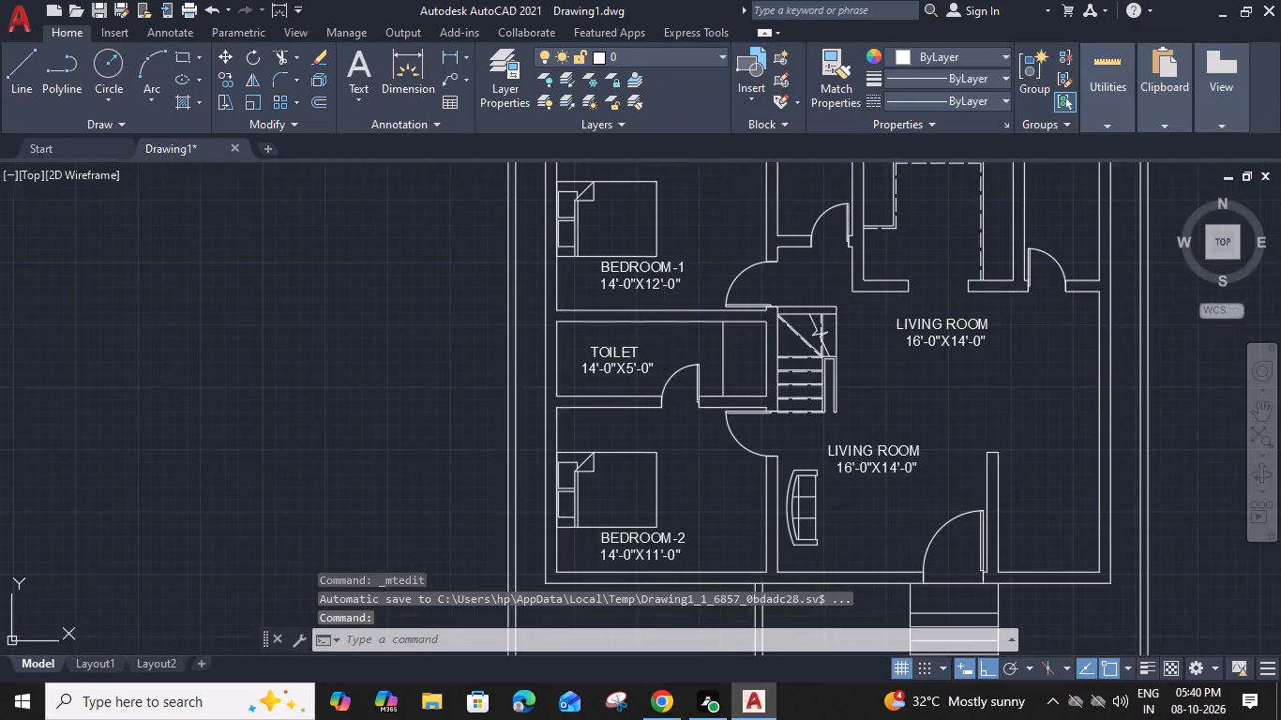
pyautogui.moveTo(660, 339); pyautogui.dragTo(384, 352, button='middle')
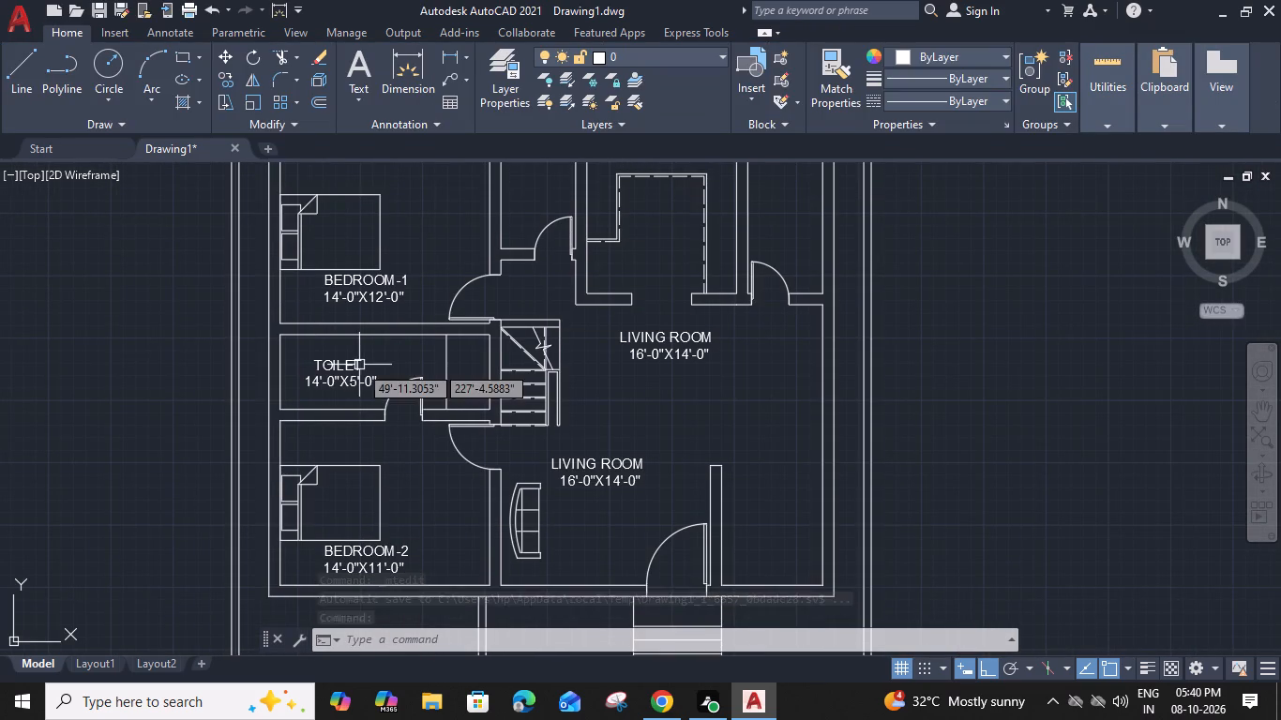
pyautogui.click(359, 365)
pyautogui.press('c')
pyautogui.press('o')
pyautogui.press('space')
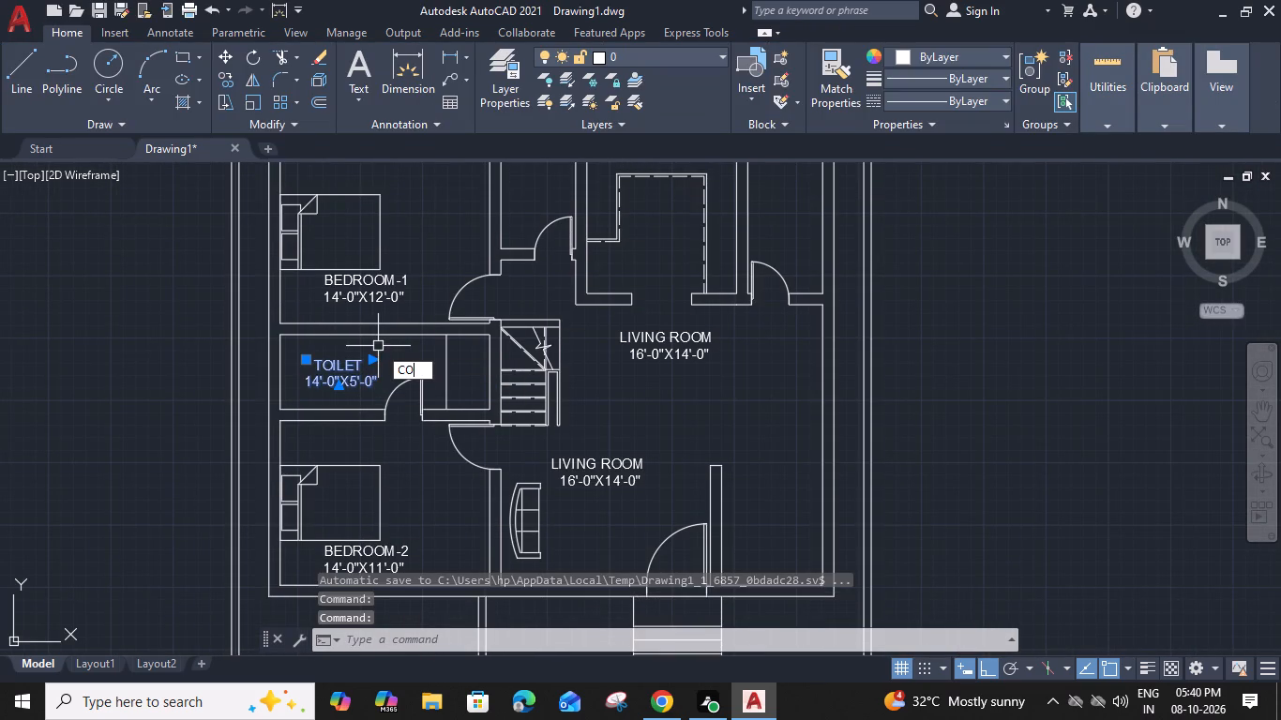
pyautogui.click(281, 376)
pyautogui.moveTo(456, 227); pyautogui.dragTo(401, 408, button='middle')
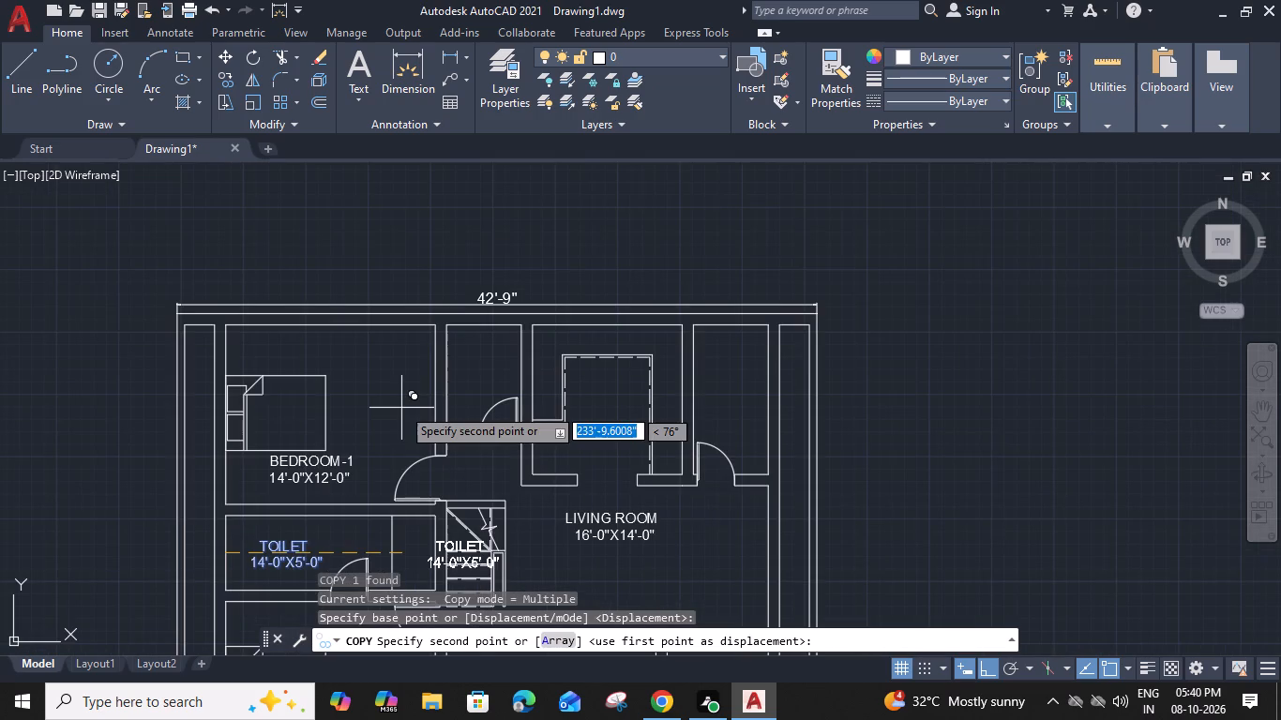
pyautogui.click(447, 379)
pyautogui.press('Escape')
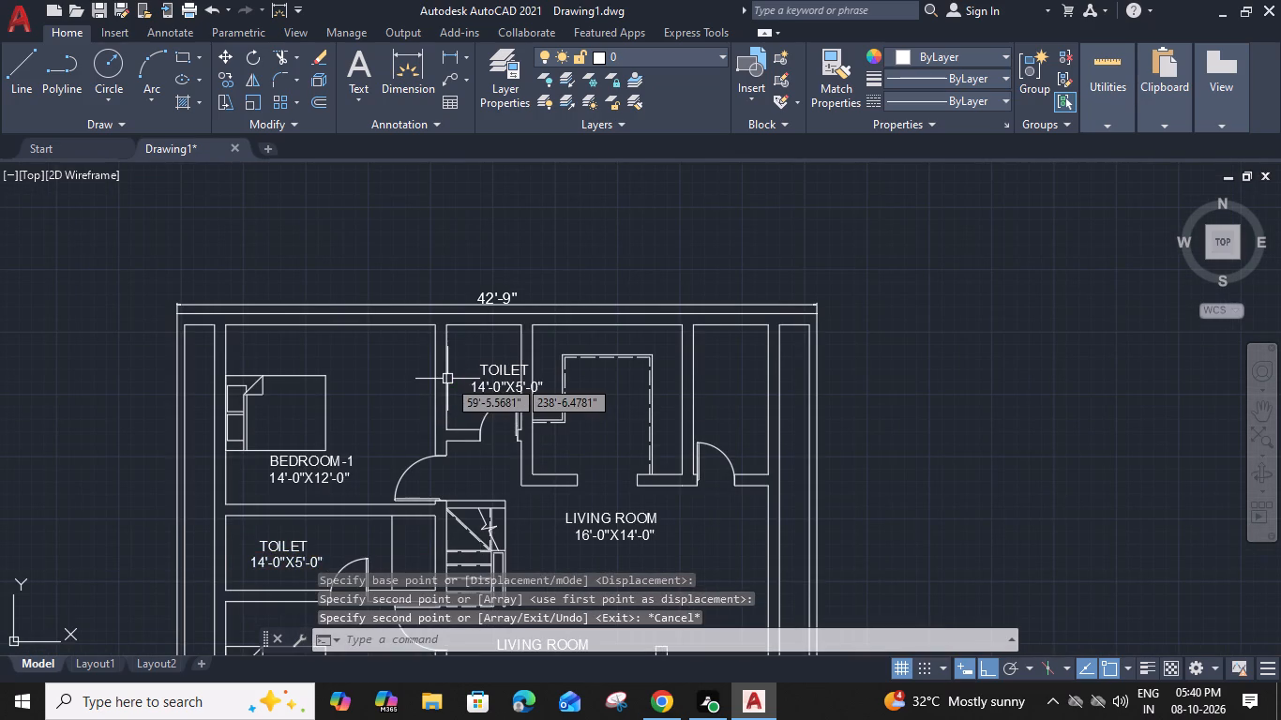
# Move the copied TOILET label straight west so it sits between the small room's walls.
pyautogui.scroll(2, 472, 379)
pyautogui.click(480, 408)
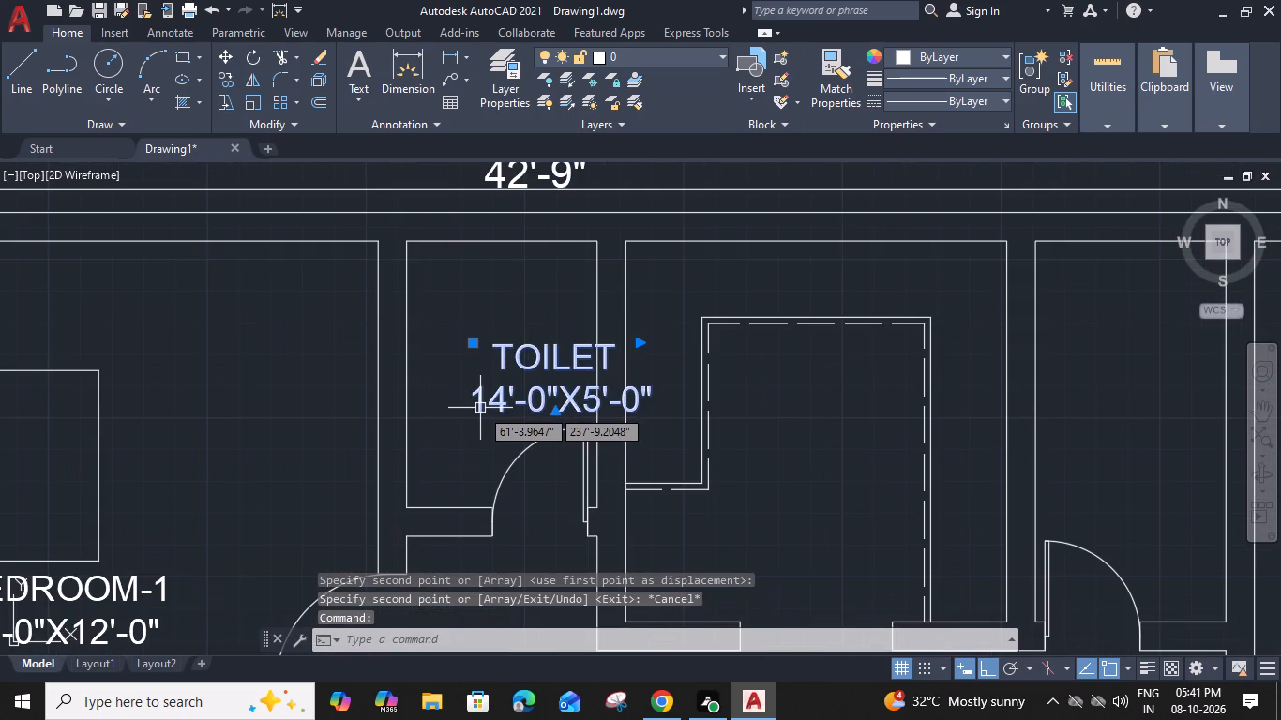
pyautogui.write('M')
pyautogui.press('space')
pyautogui.click(480, 408)
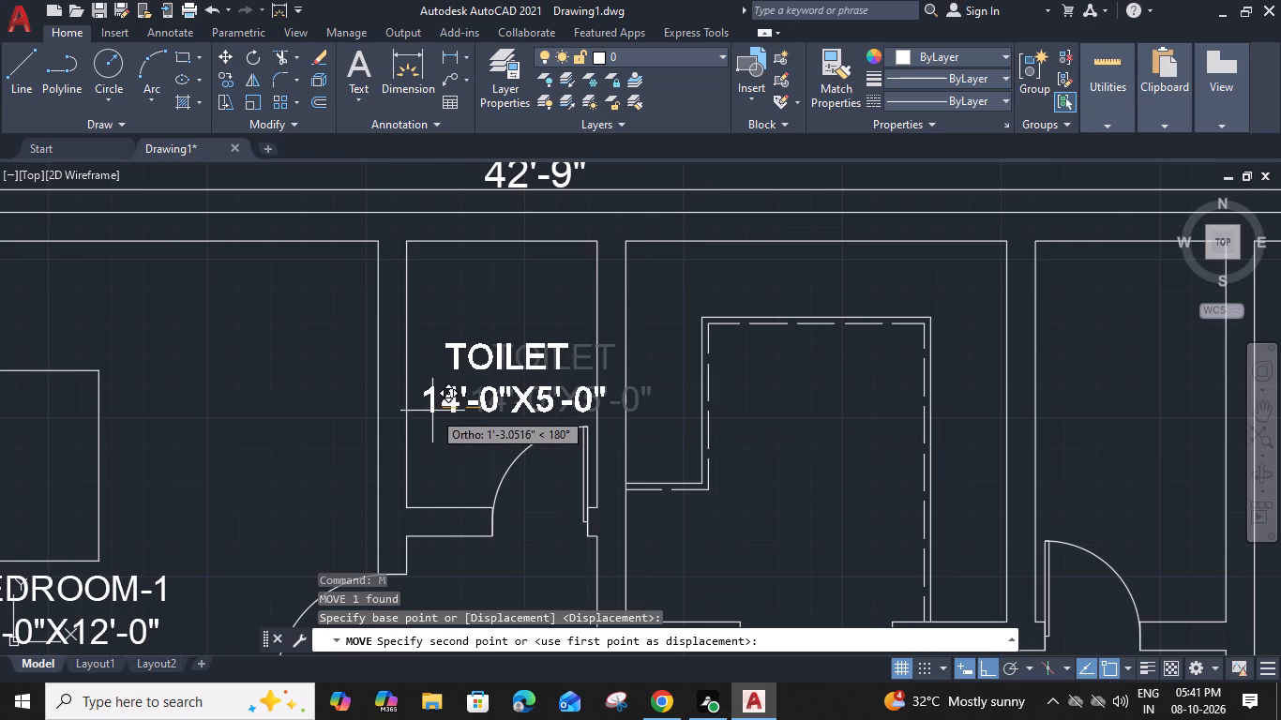
pyautogui.click(422, 410)
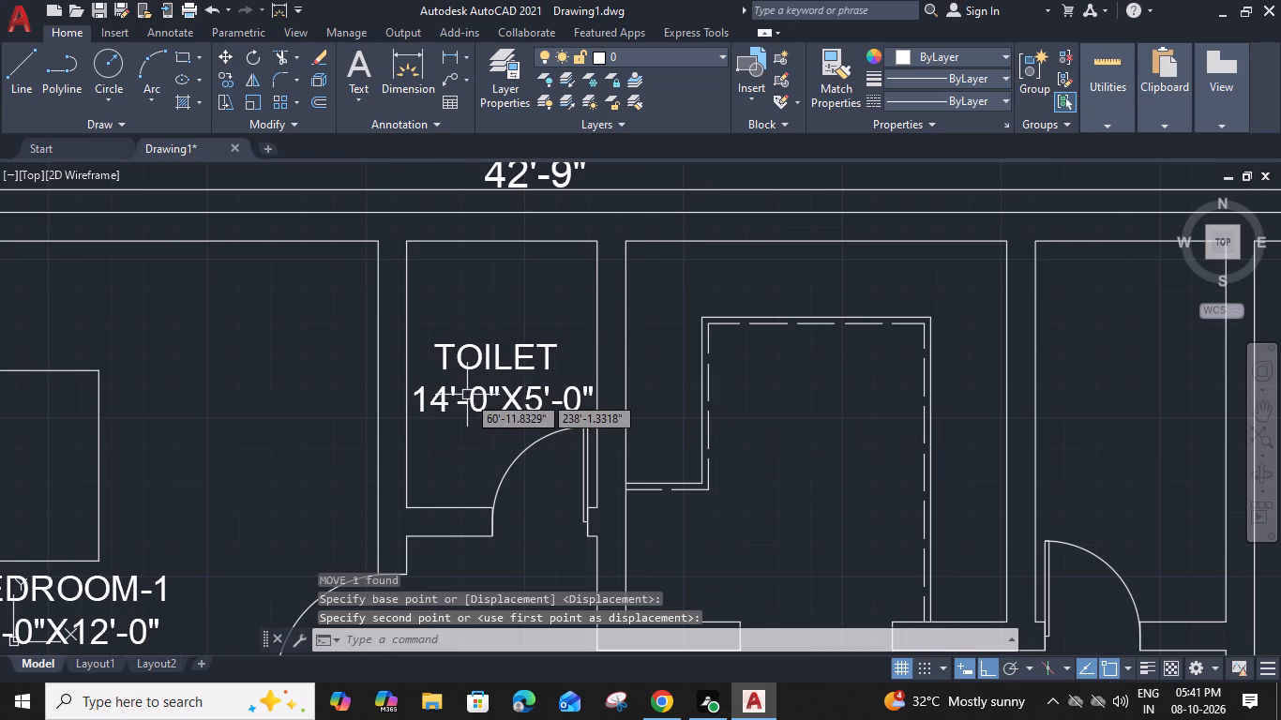
# Change the size line of the small room's TOILET label to 5'-0"X7'-0".
pyautogui.doubleClick(475, 397)
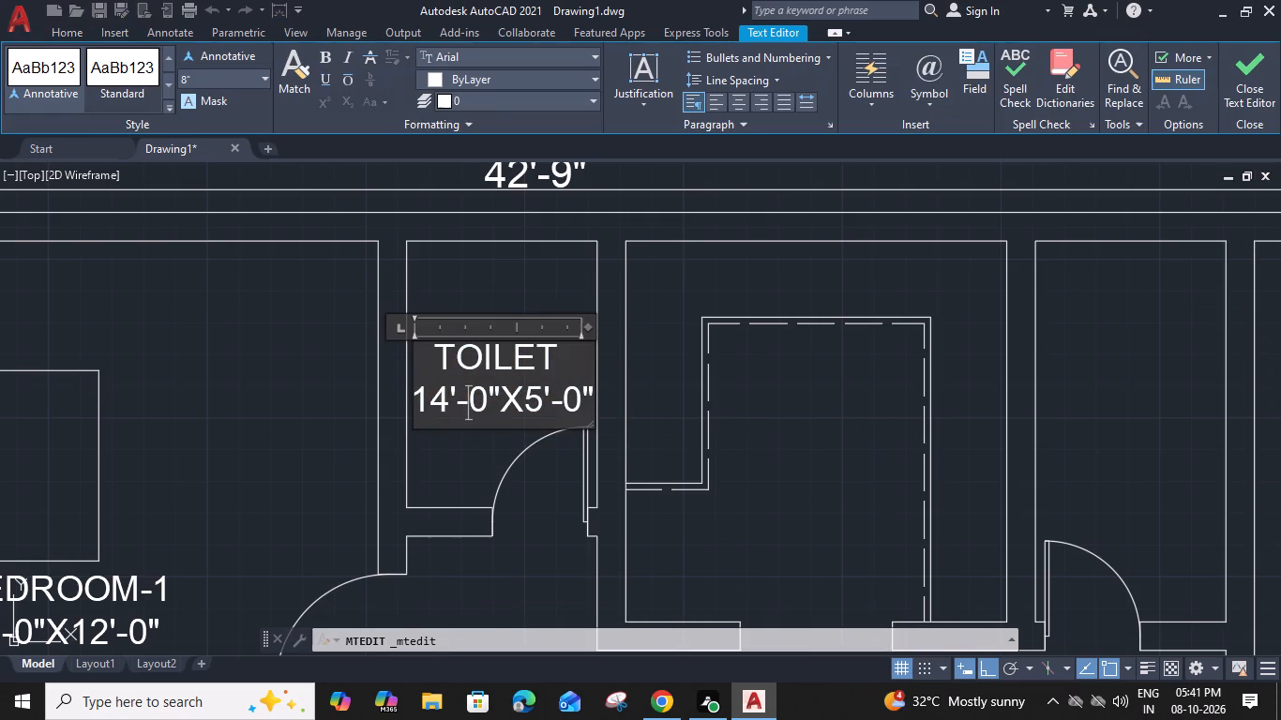
pyautogui.moveTo(449, 402); pyautogui.dragTo(408, 403)
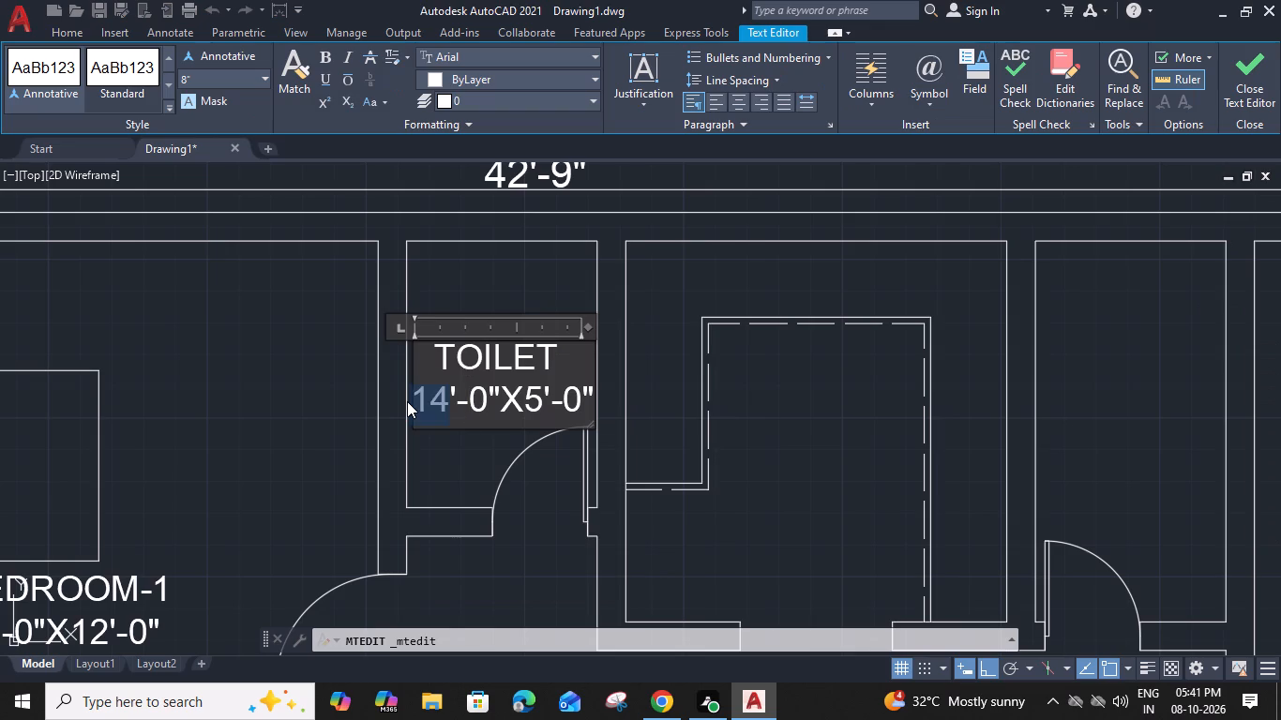
pyautogui.press('5')
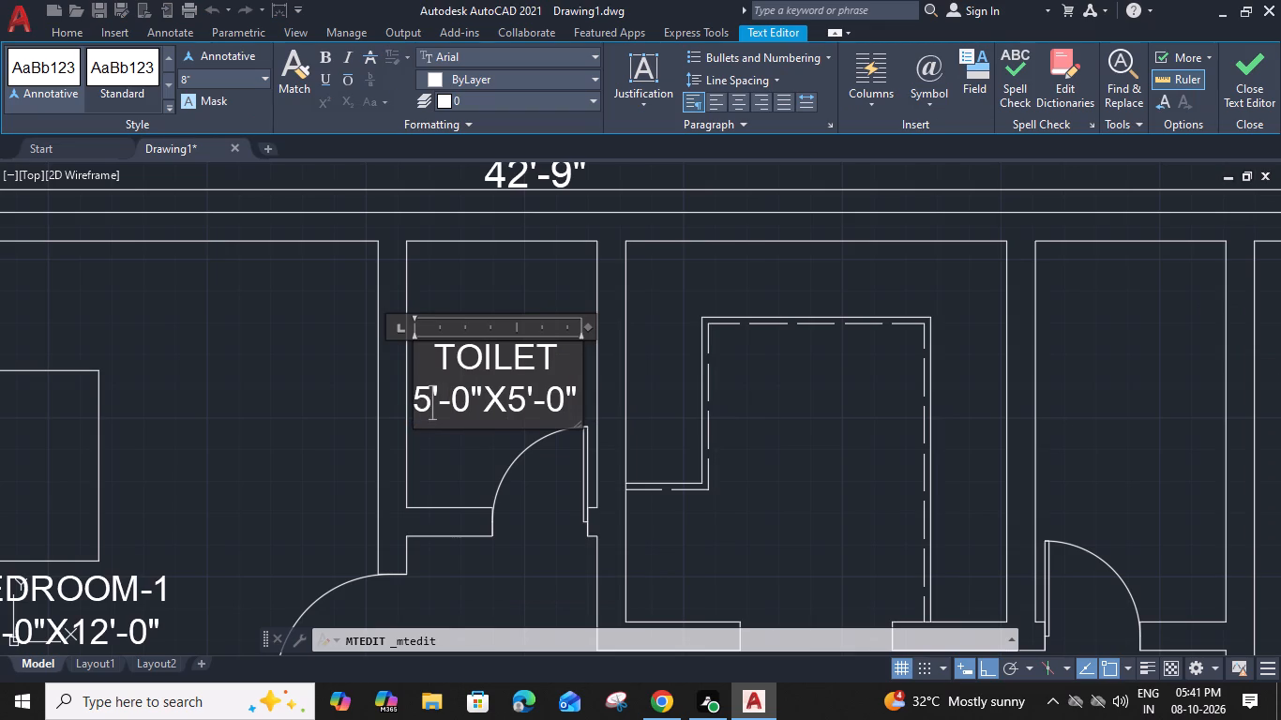
pyautogui.click(518, 402)
pyautogui.press('7')
pyautogui.click(439, 355)
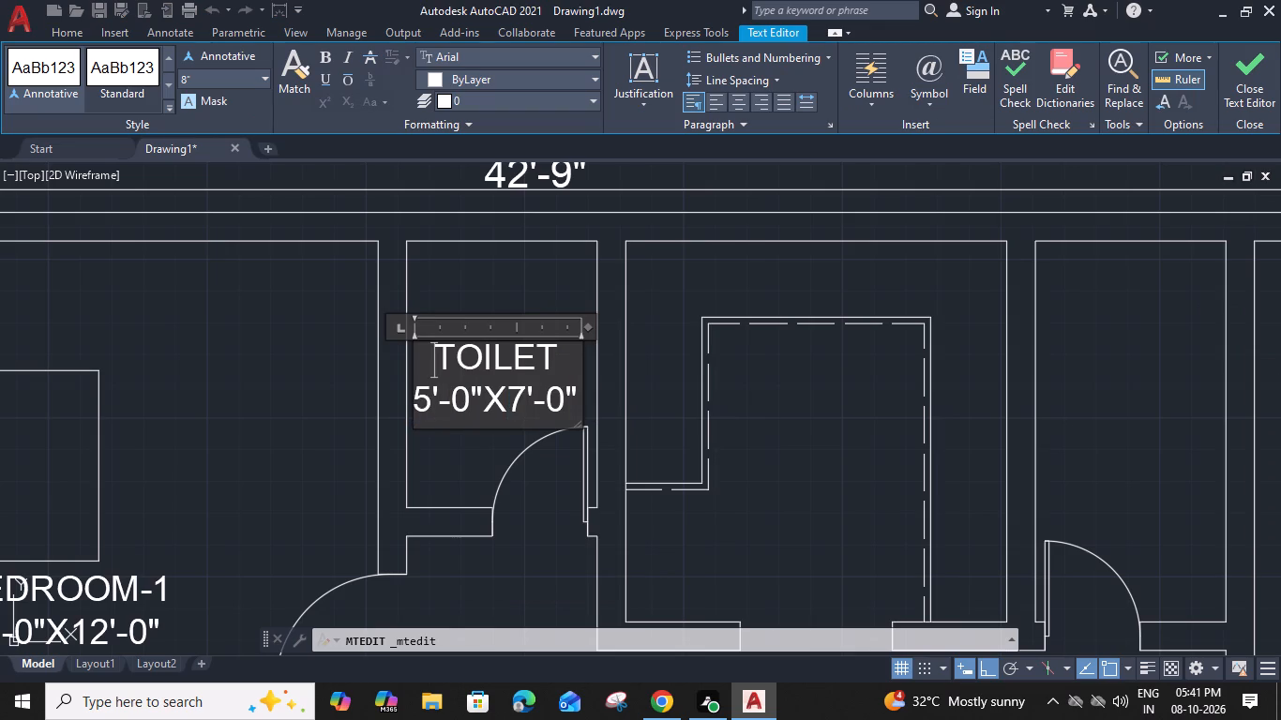
pyautogui.press('BackSpace')
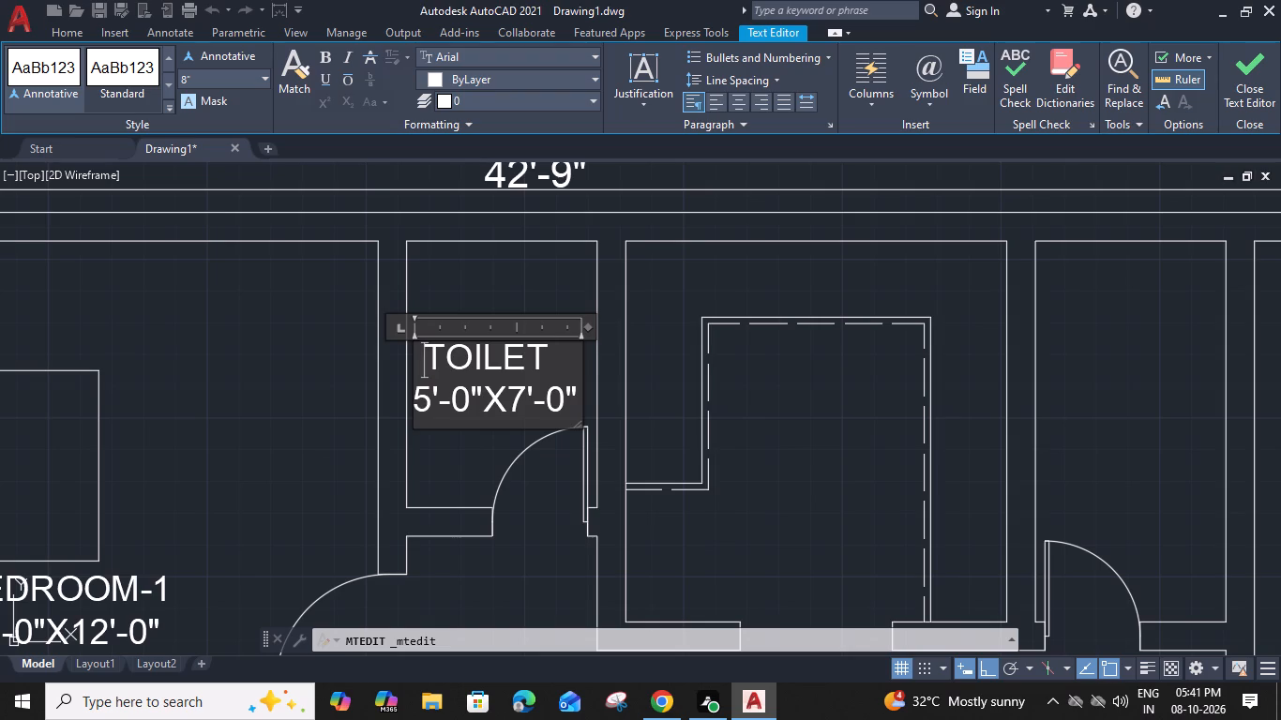
pyautogui.press('space')
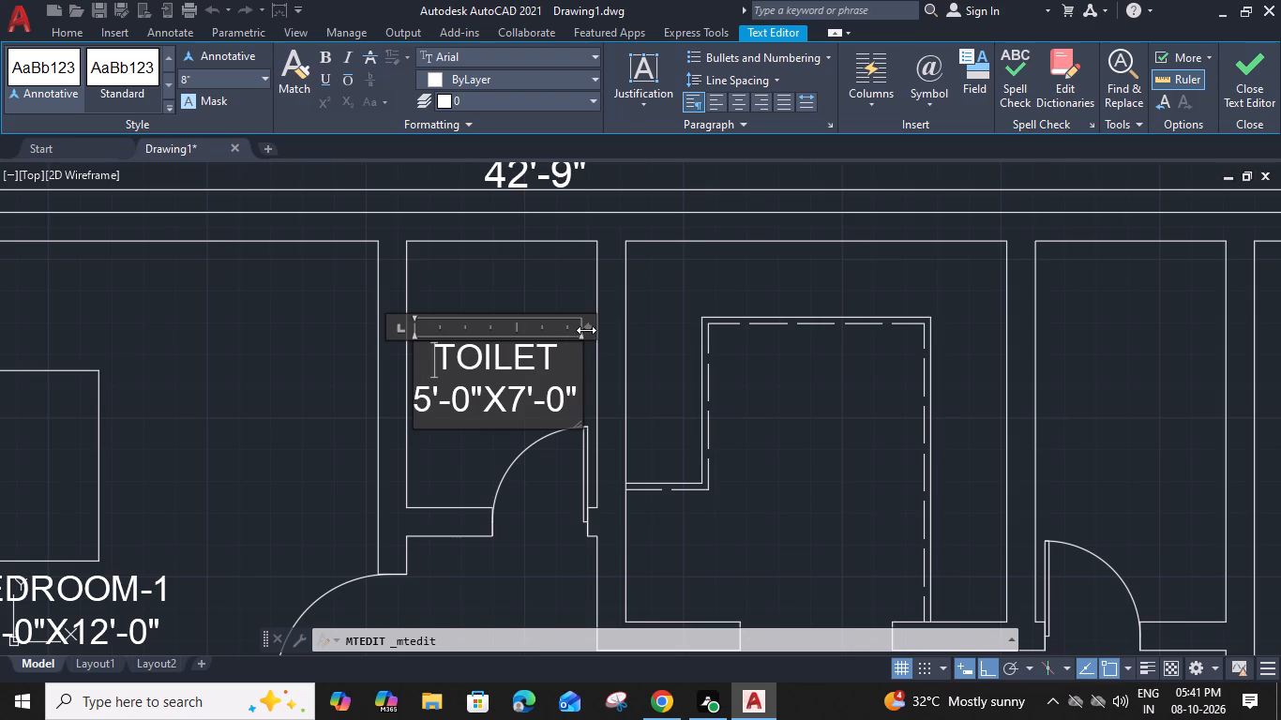
pyautogui.click(540, 296)
# Move the 5'-0"X7'-0" TOILET label about 1'-2" north, away from the door swing.
pyautogui.click(538, 349)
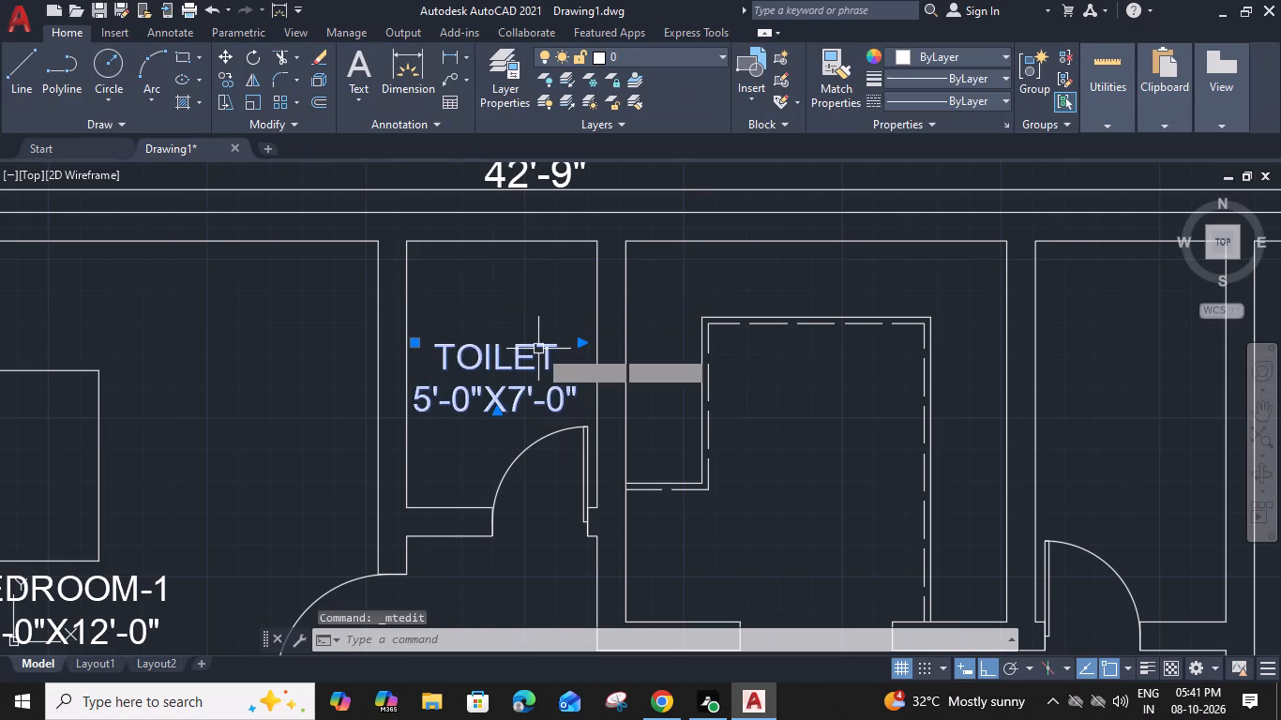
pyautogui.write('M')
pyautogui.press('space')
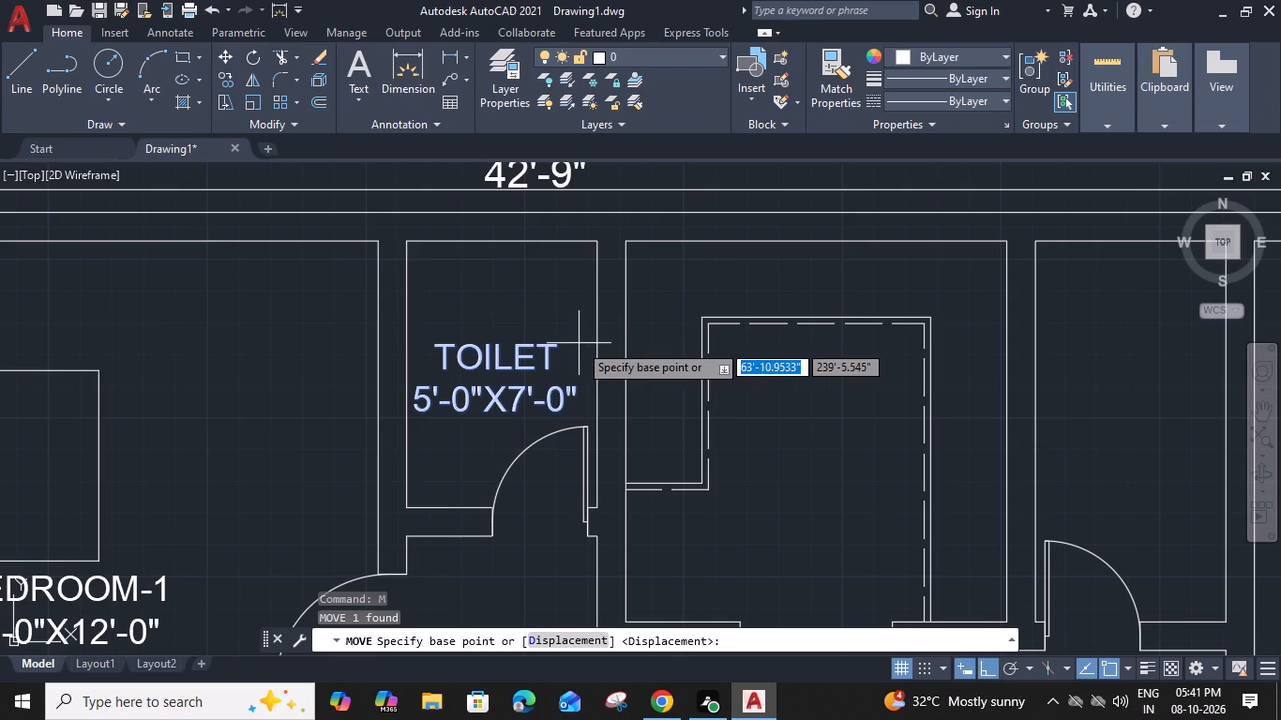
pyautogui.click(579, 411)
pyautogui.click(585, 366)
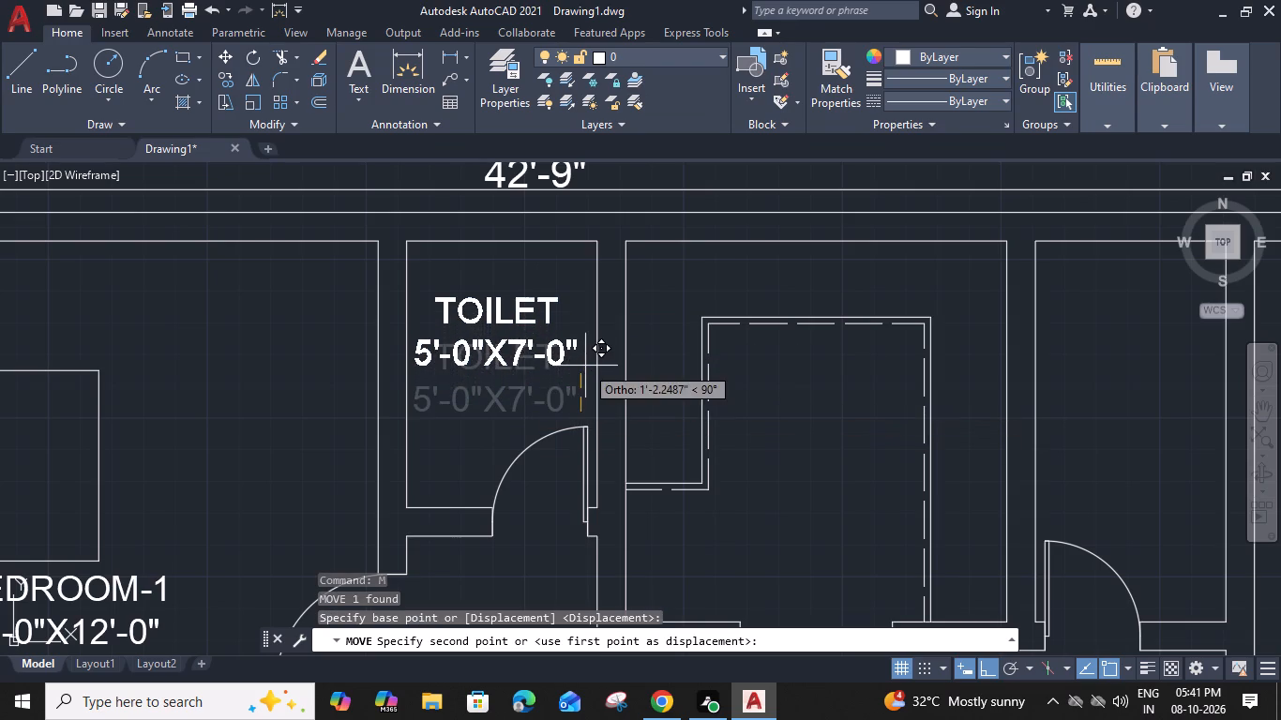
# Copy the 5'-0"X7'-0" TOILET label straight east into the adjoining room with the counter.
pyautogui.click(565, 362)
pyautogui.press('c')
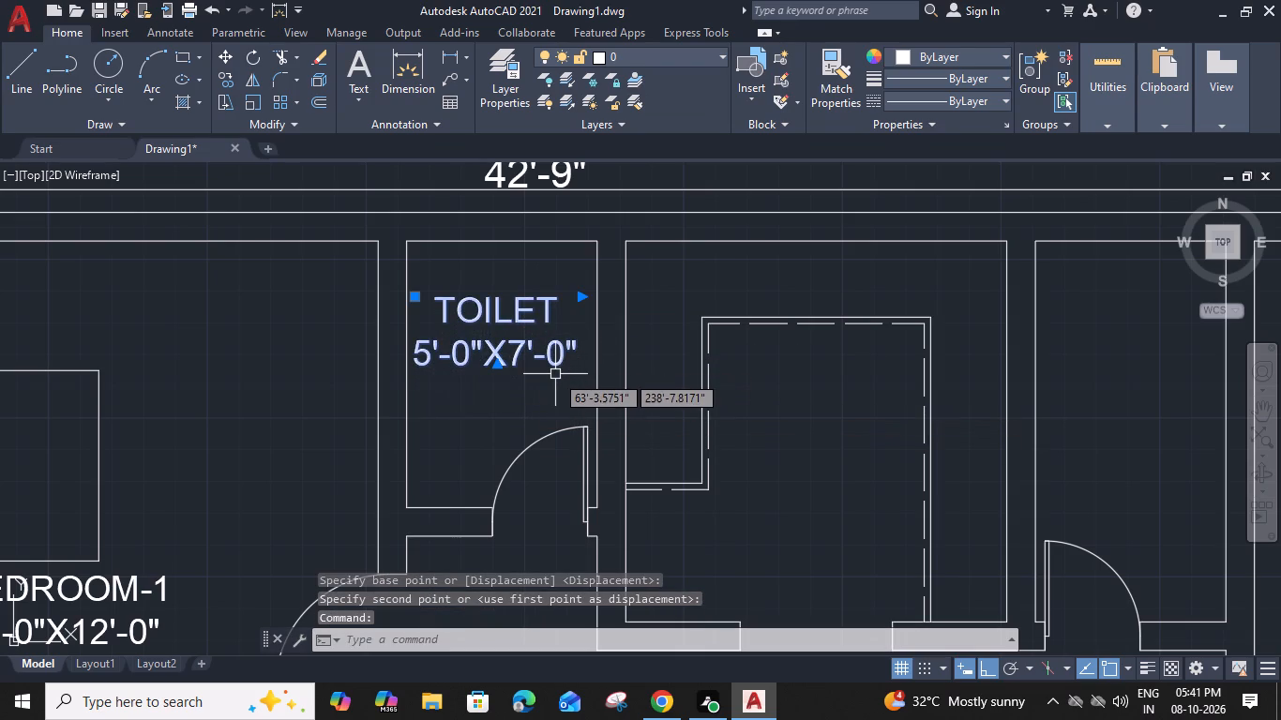
pyautogui.press('o')
pyautogui.press('space')
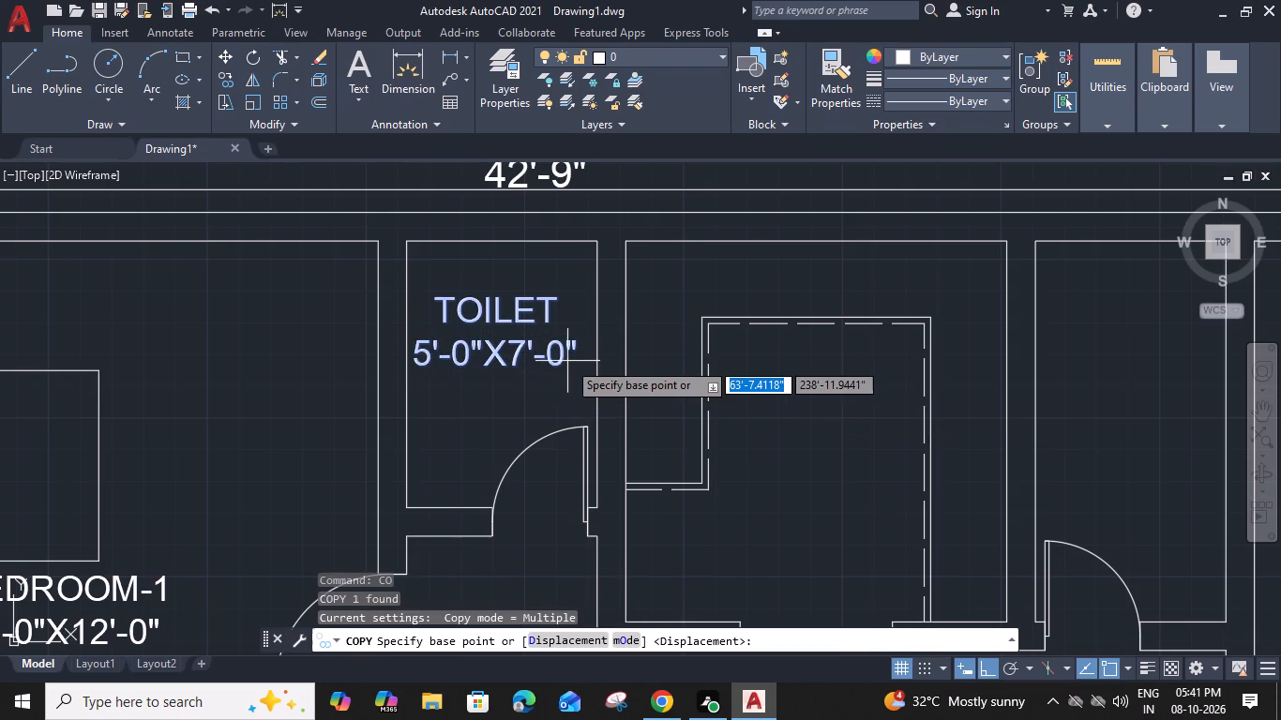
pyautogui.click(577, 366)
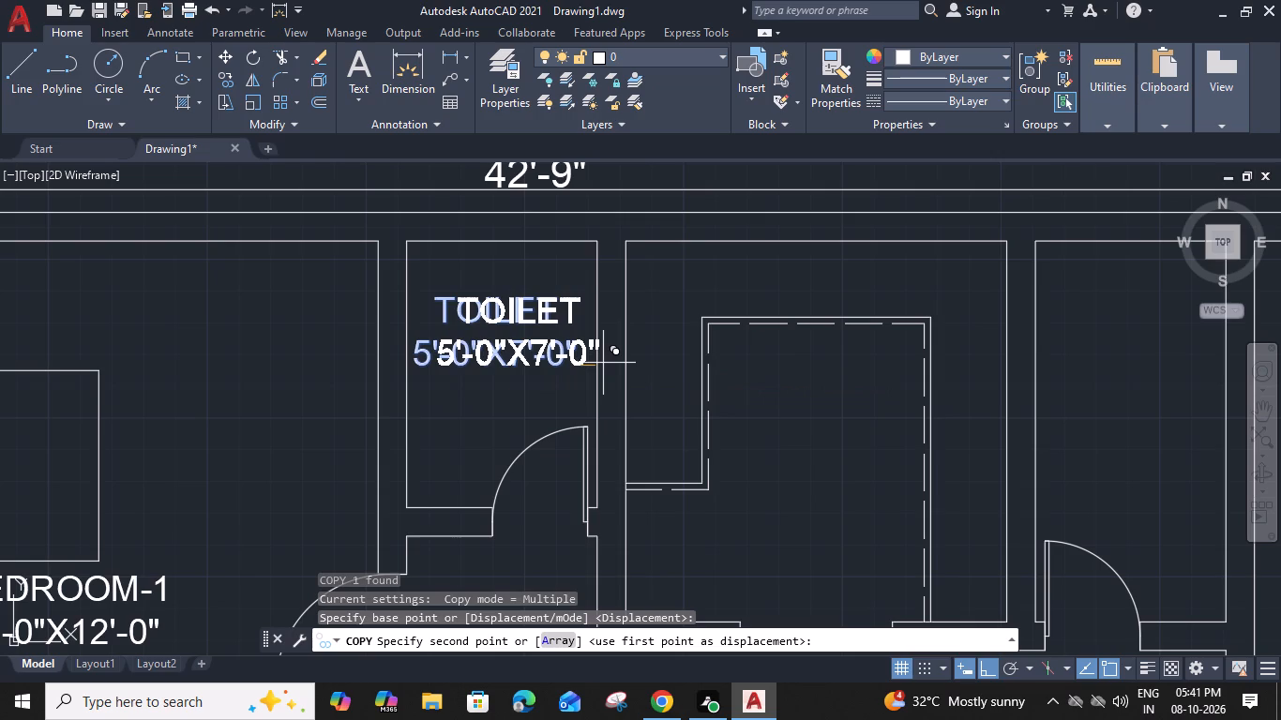
pyautogui.click(915, 368)
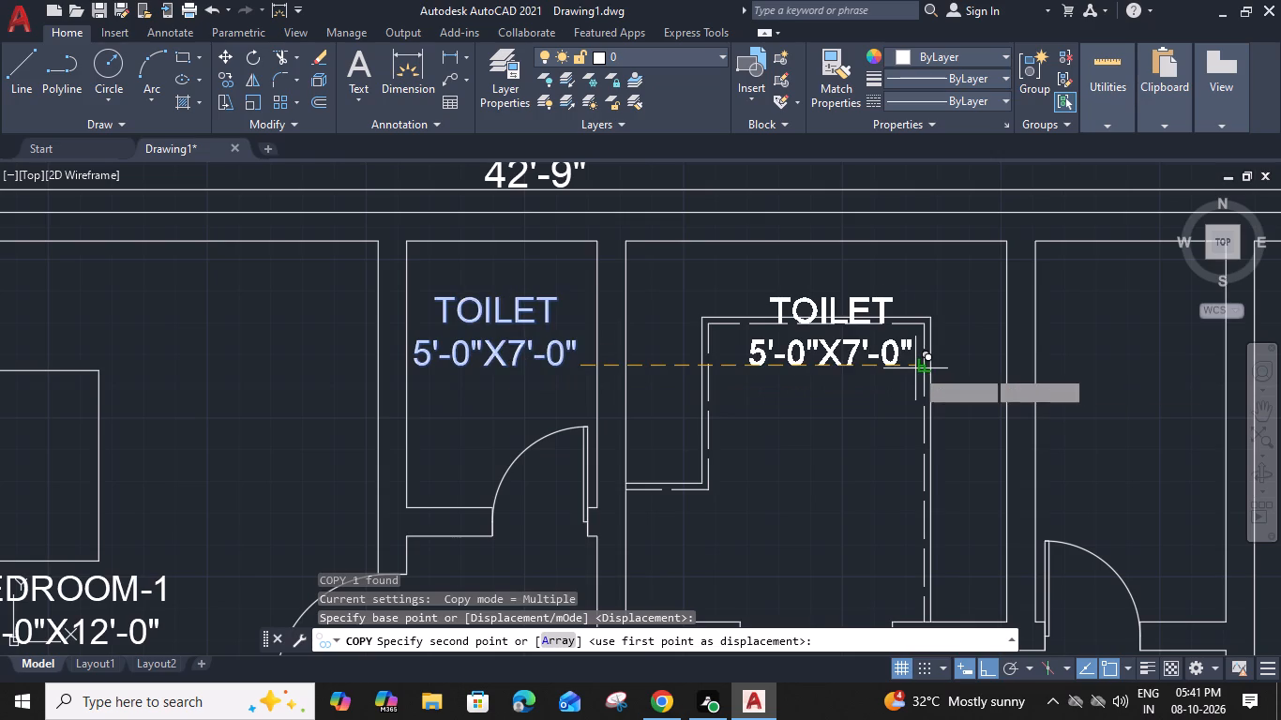
pyautogui.press('Escape')
# Move the copied TOILET label south and slightly west so it sits inside the counter outline.
pyautogui.click(788, 353)
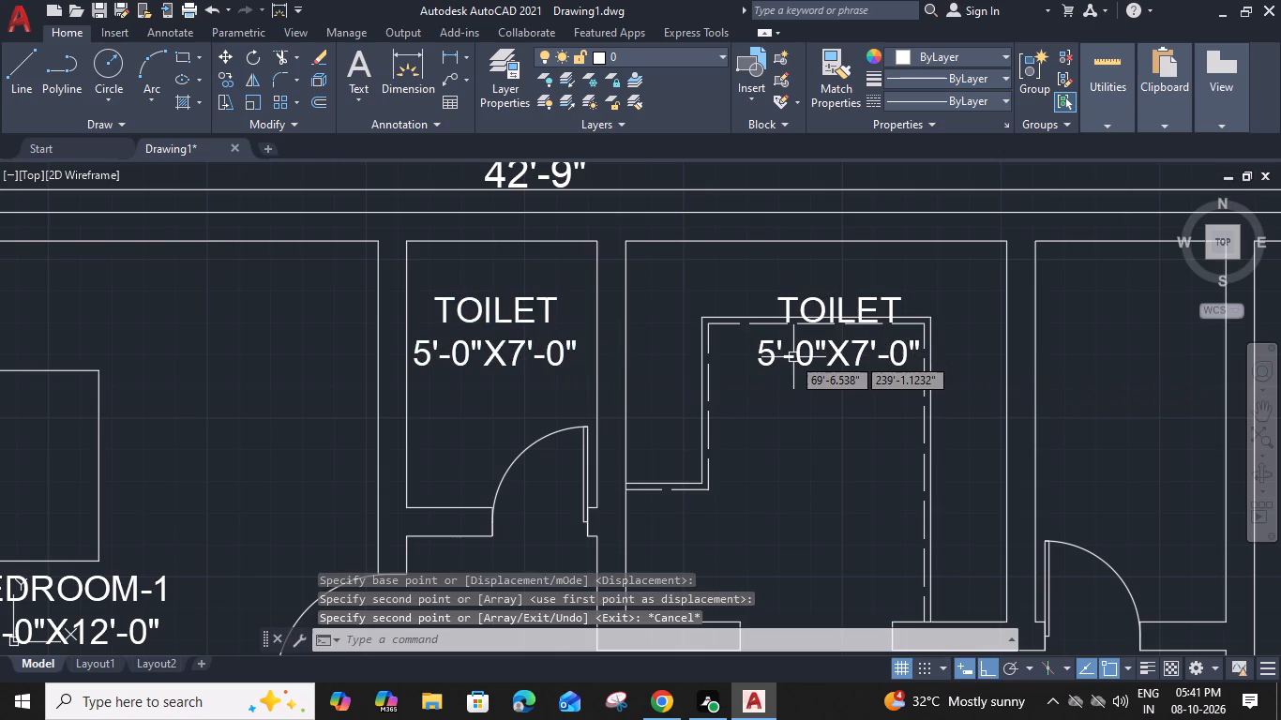
pyautogui.write('M')
pyautogui.press('space')
pyautogui.click(763, 364)
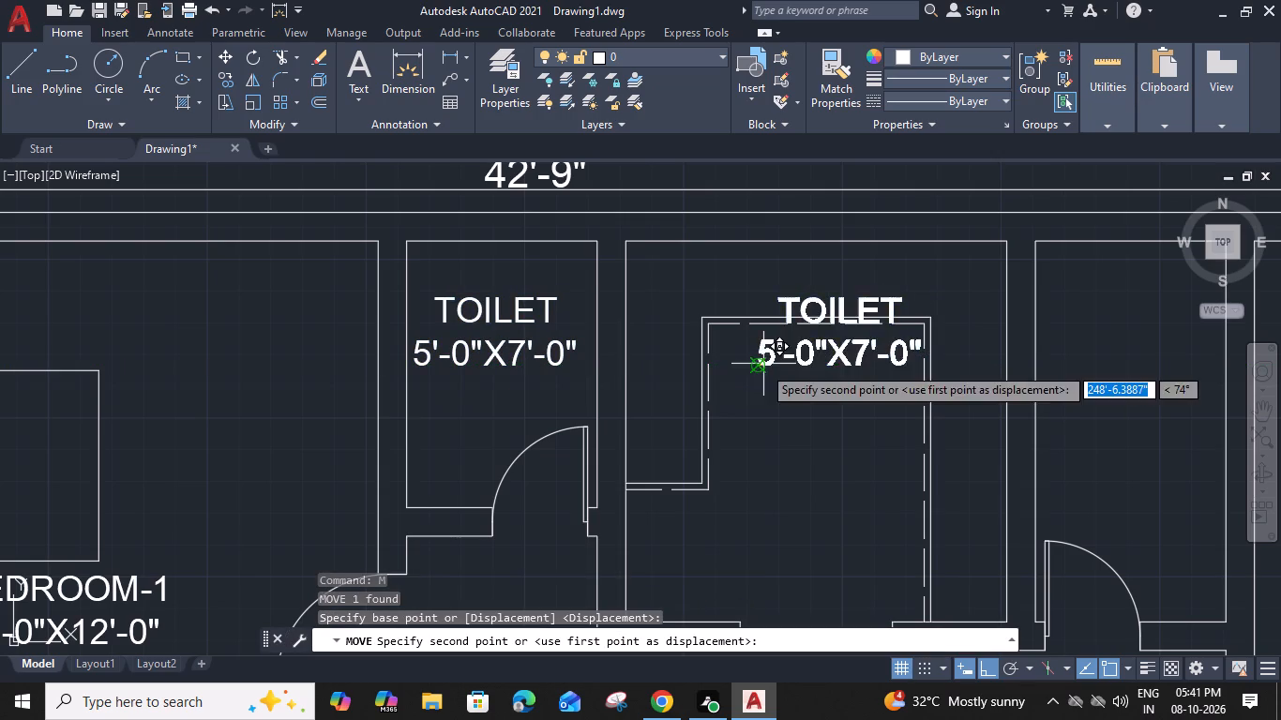
pyautogui.click(745, 436)
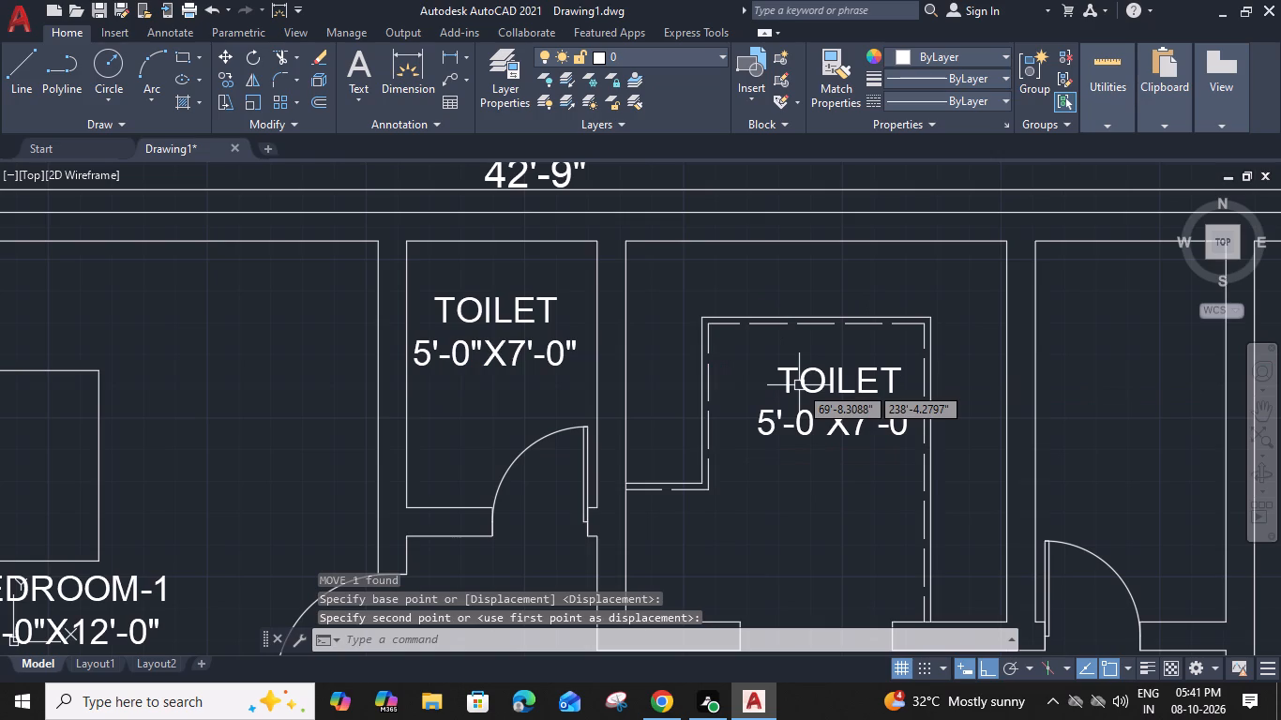
pyautogui.moveTo(796, 411); pyautogui.dragTo(730, 382, button='middle')
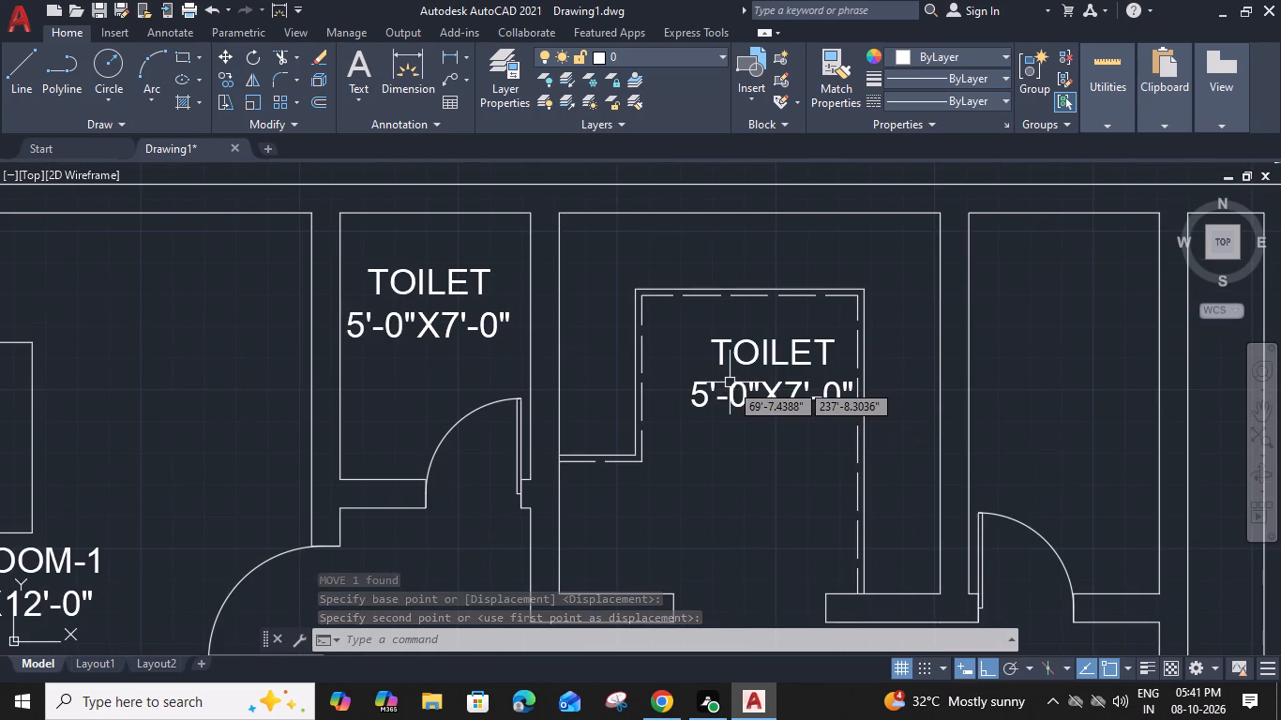
pyautogui.click(698, 403)
pyautogui.write('M')
pyautogui.press('space')
pyautogui.click(695, 403)
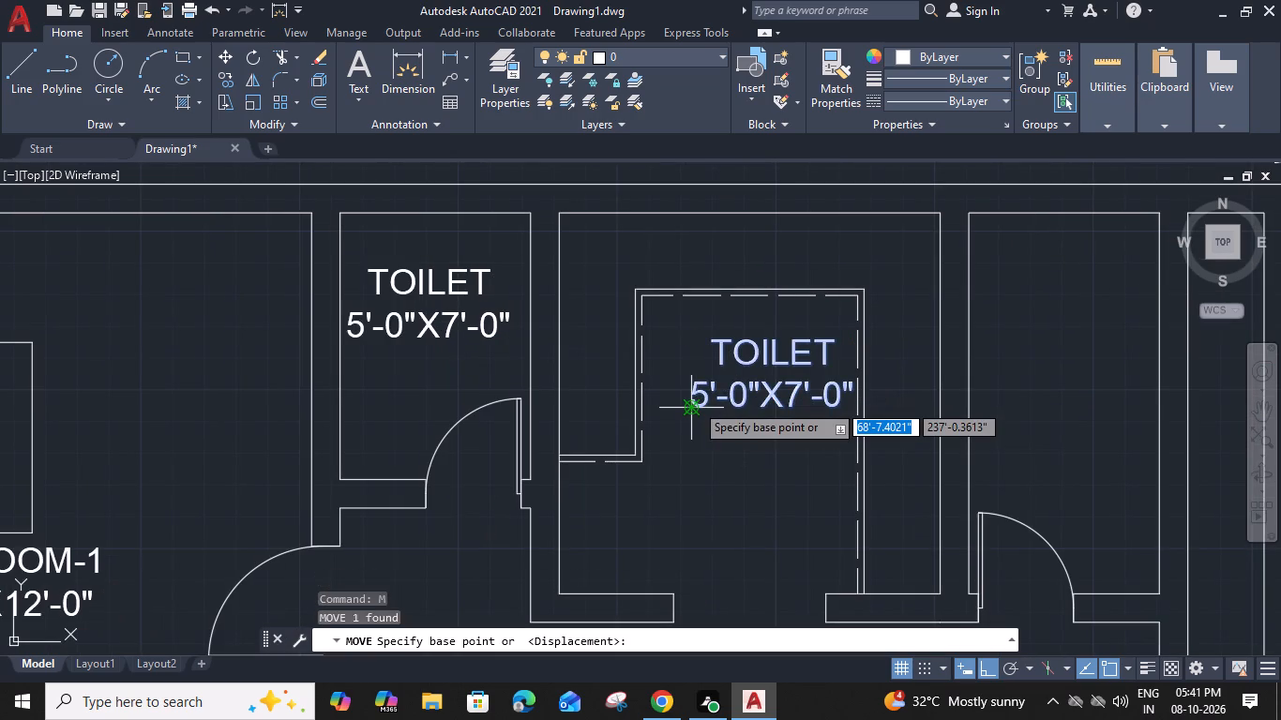
pyautogui.click(670, 402)
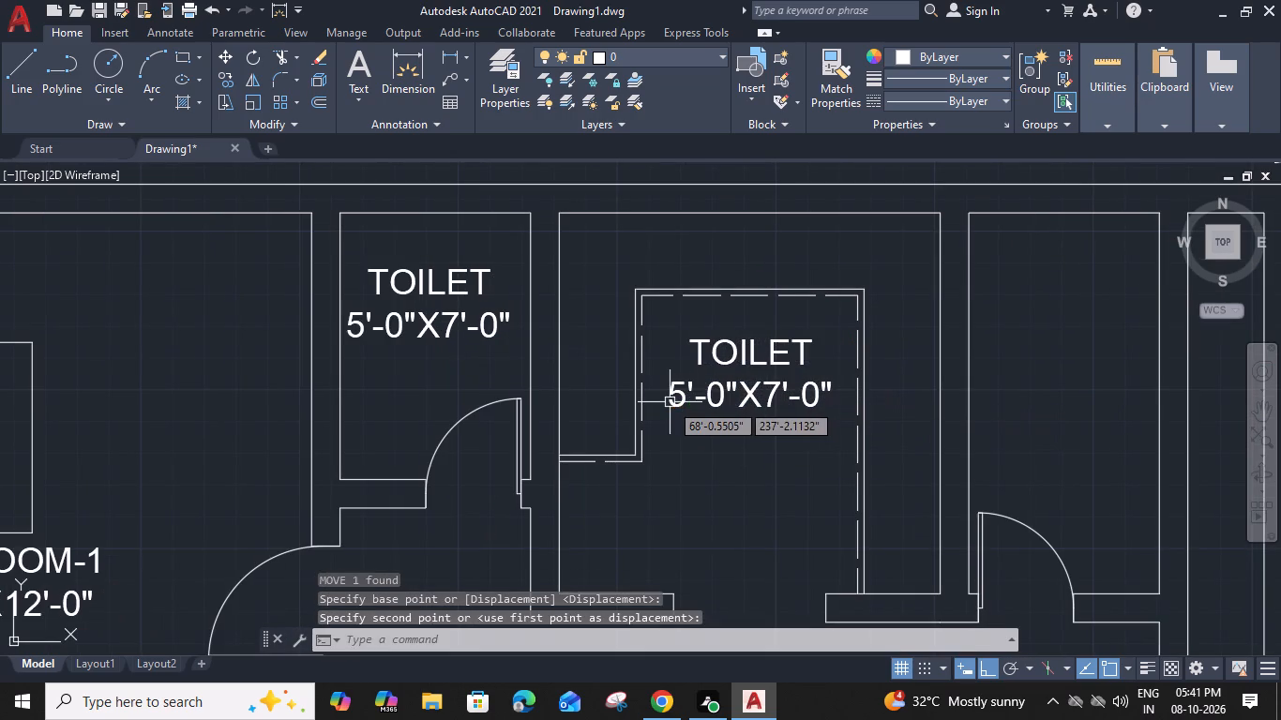
# Change the copied label's name line to KITCHEN, widening the text frame to keep it on one line and trimming a leading space.
pyautogui.doubleClick(731, 400)
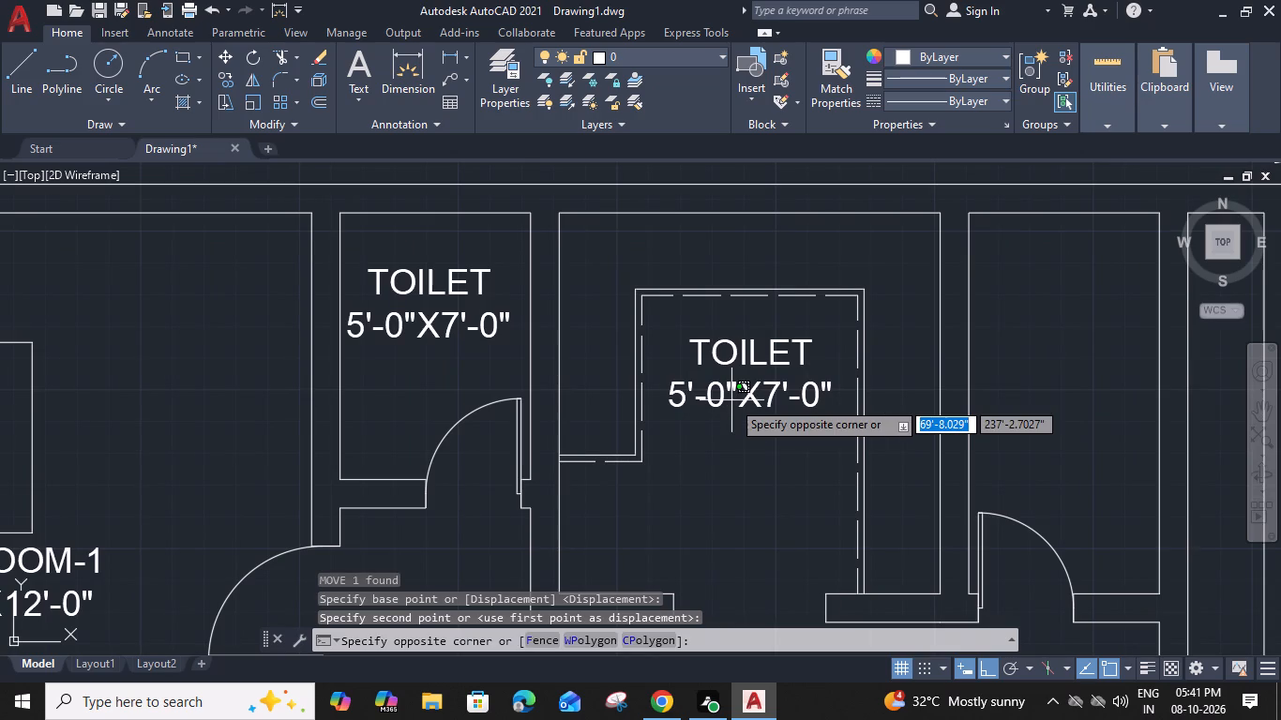
pyautogui.click(702, 406)
pyautogui.doubleClick(712, 407)
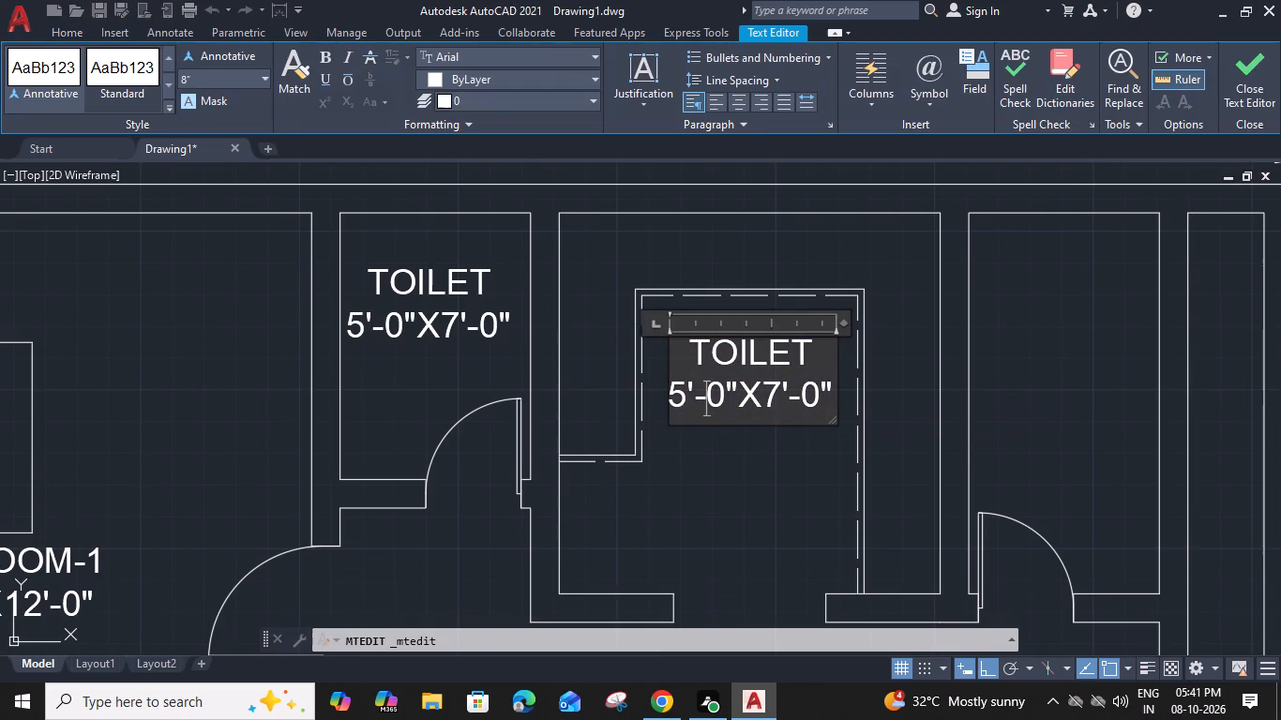
pyautogui.moveTo(820, 348); pyautogui.dragTo(688, 359)
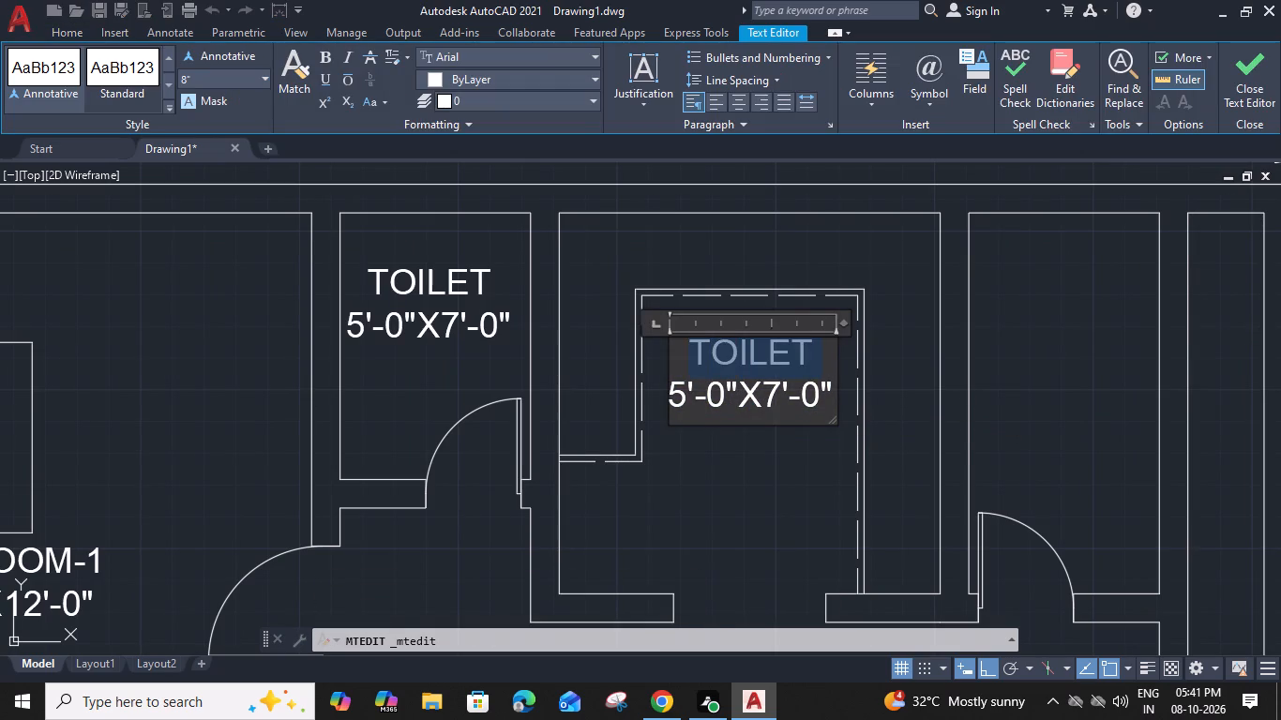
pyautogui.press('i')
pyautogui.press('BackSpace')
pyautogui.write('KITCHE')
pyautogui.press('n')
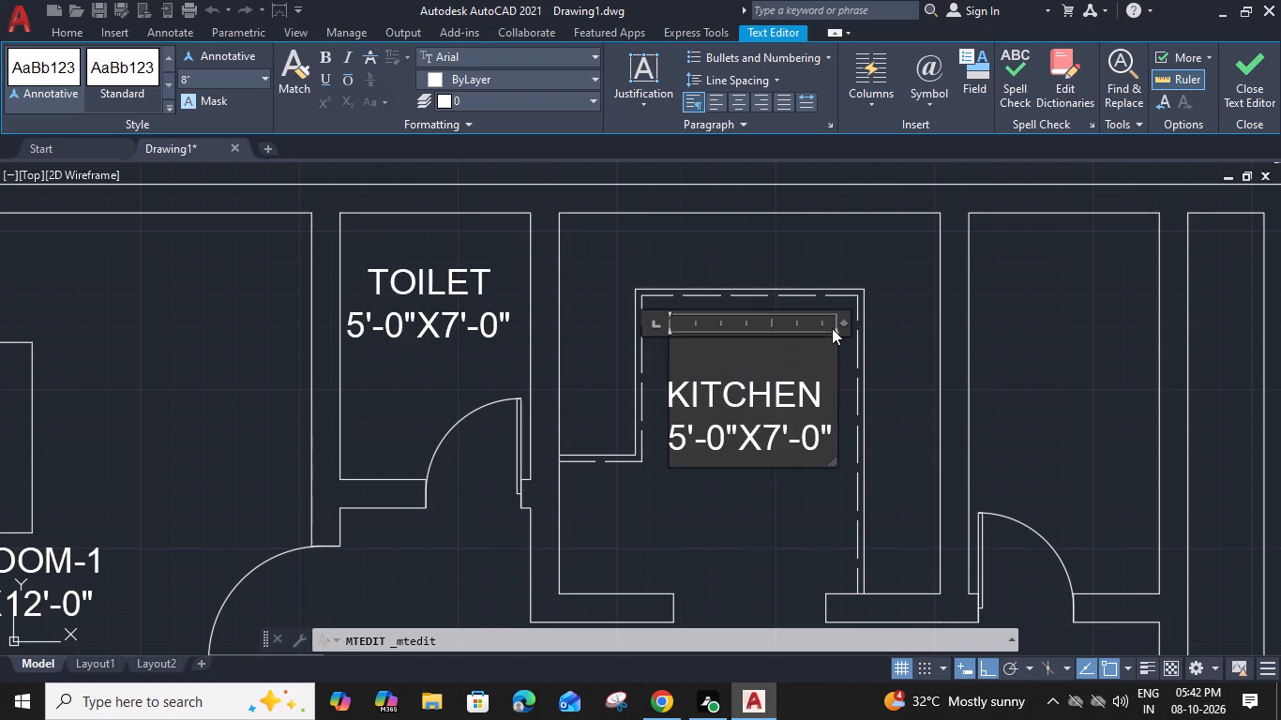
pyautogui.moveTo(842, 322); pyautogui.dragTo(853, 323)
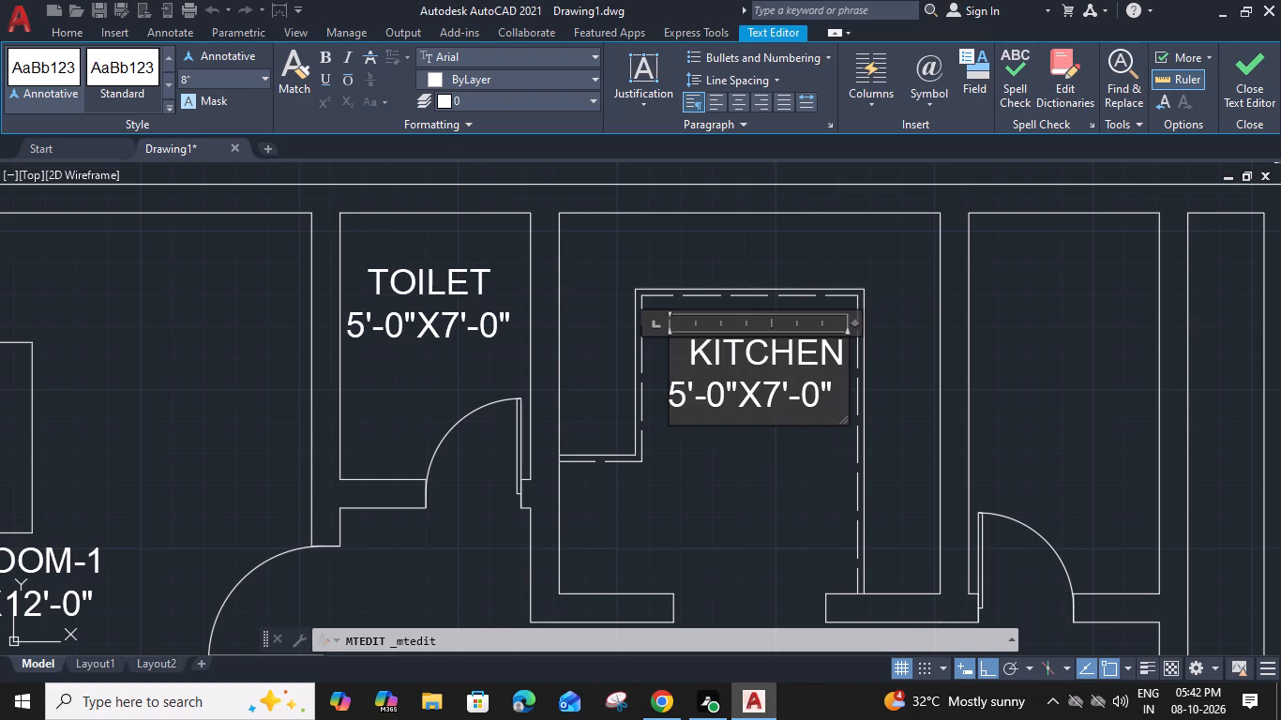
pyautogui.click(689, 358)
pyautogui.press('BackSpace')
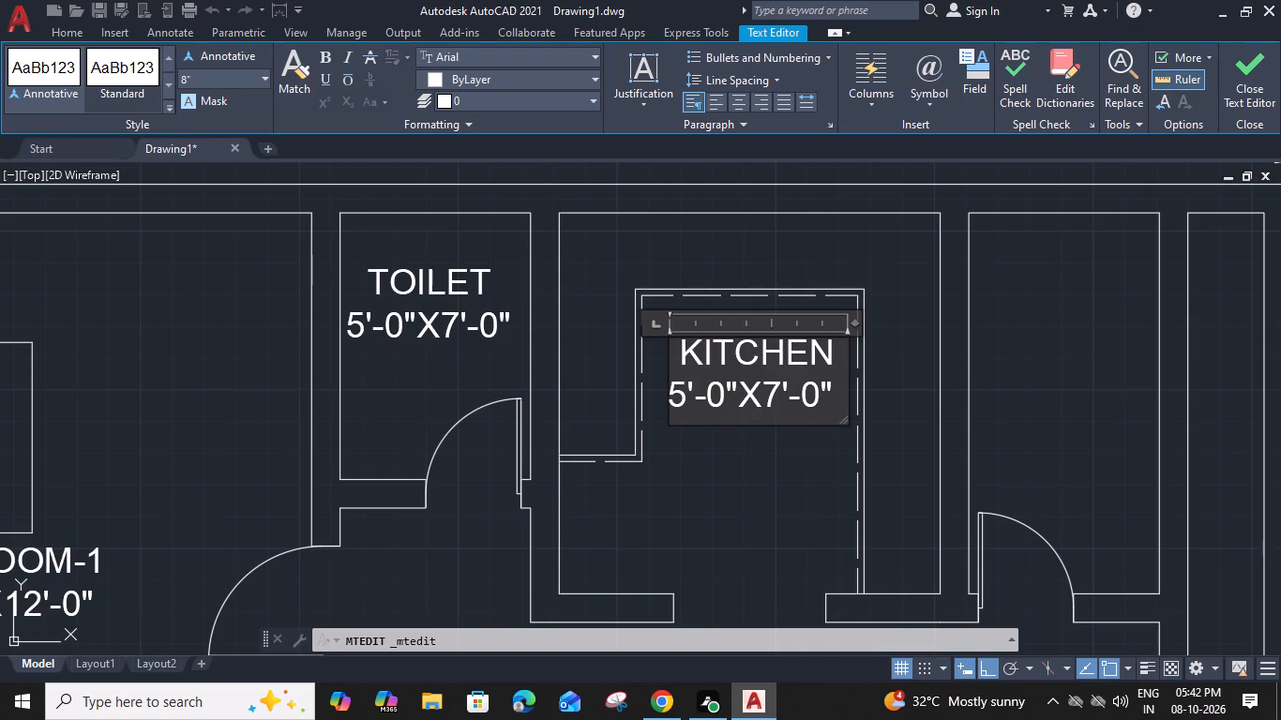
# Change the KITCHEN label's size line to 10'-0"X10'-0" and widen its text frame to fit.
pyautogui.moveTo(686, 392); pyautogui.dragTo(665, 394)
pyautogui.moveTo(665, 394); pyautogui.dragTo(661, 395)
pyautogui.press('1')
pyautogui.press('0')
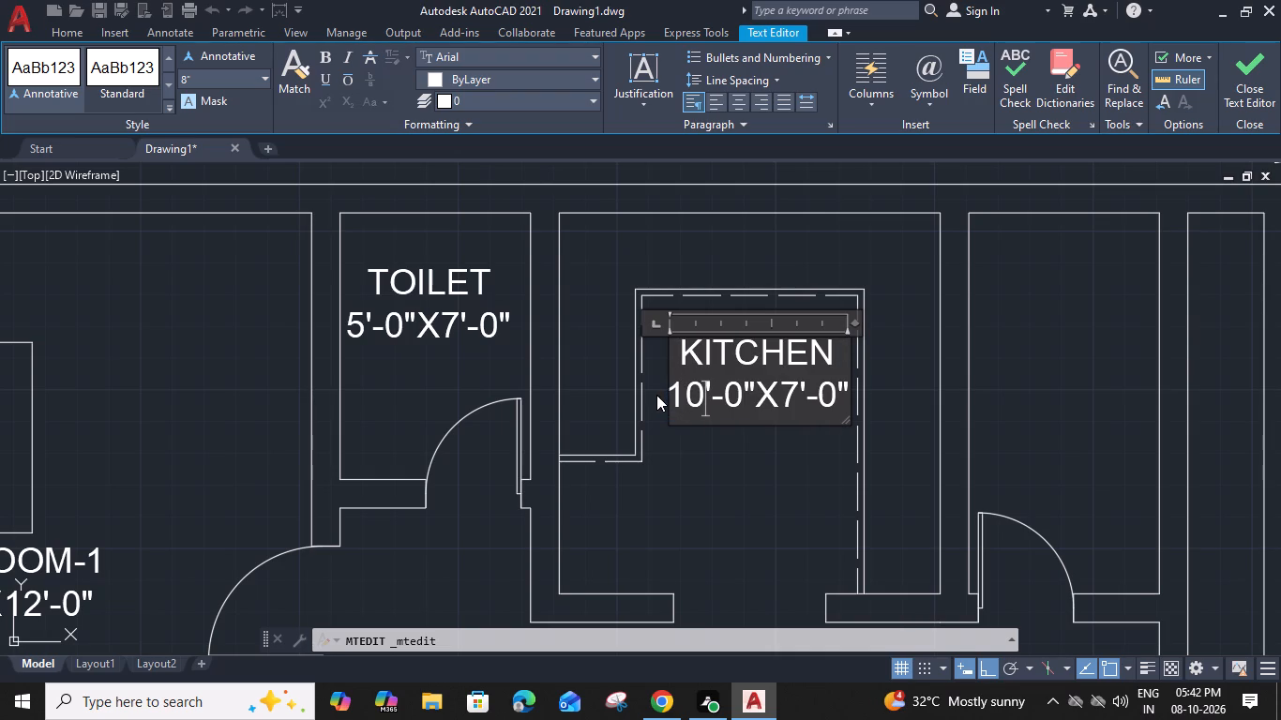
pyautogui.moveTo(792, 393); pyautogui.dragTo(791, 393)
pyautogui.moveTo(791, 393); pyautogui.dragTo(779, 387)
pyautogui.write('10')
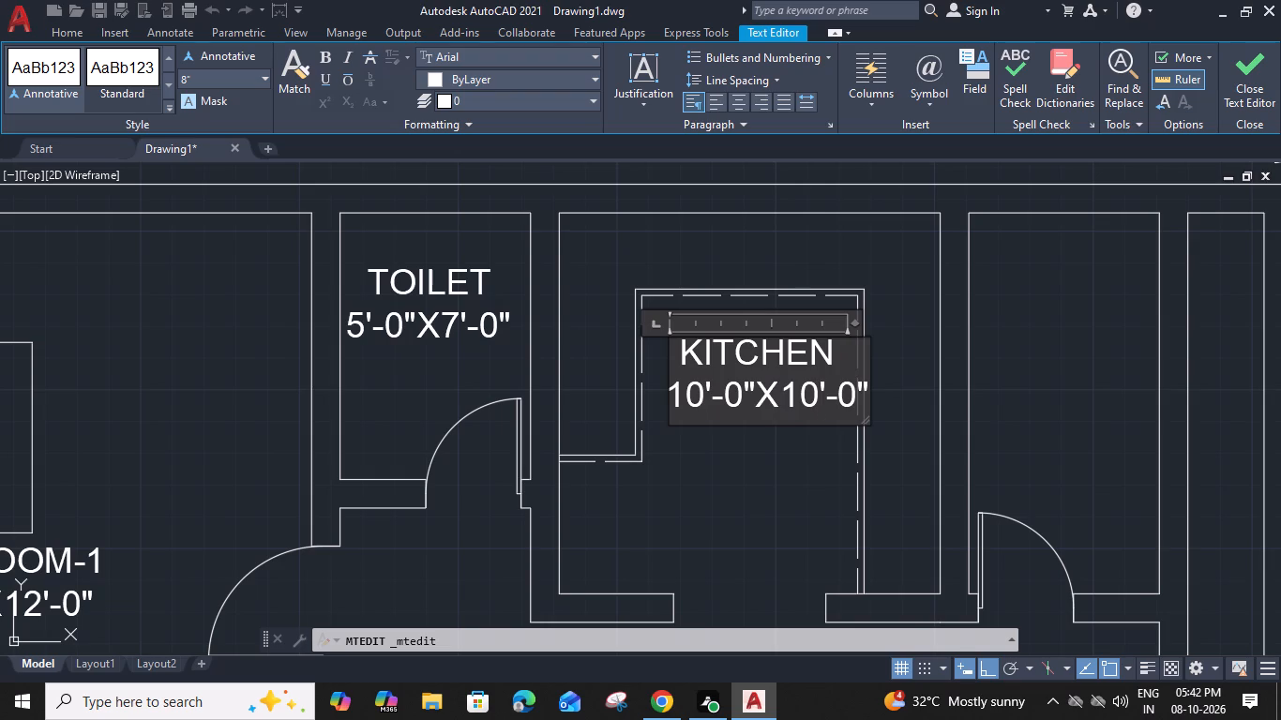
pyautogui.moveTo(855, 324); pyautogui.dragTo(878, 324)
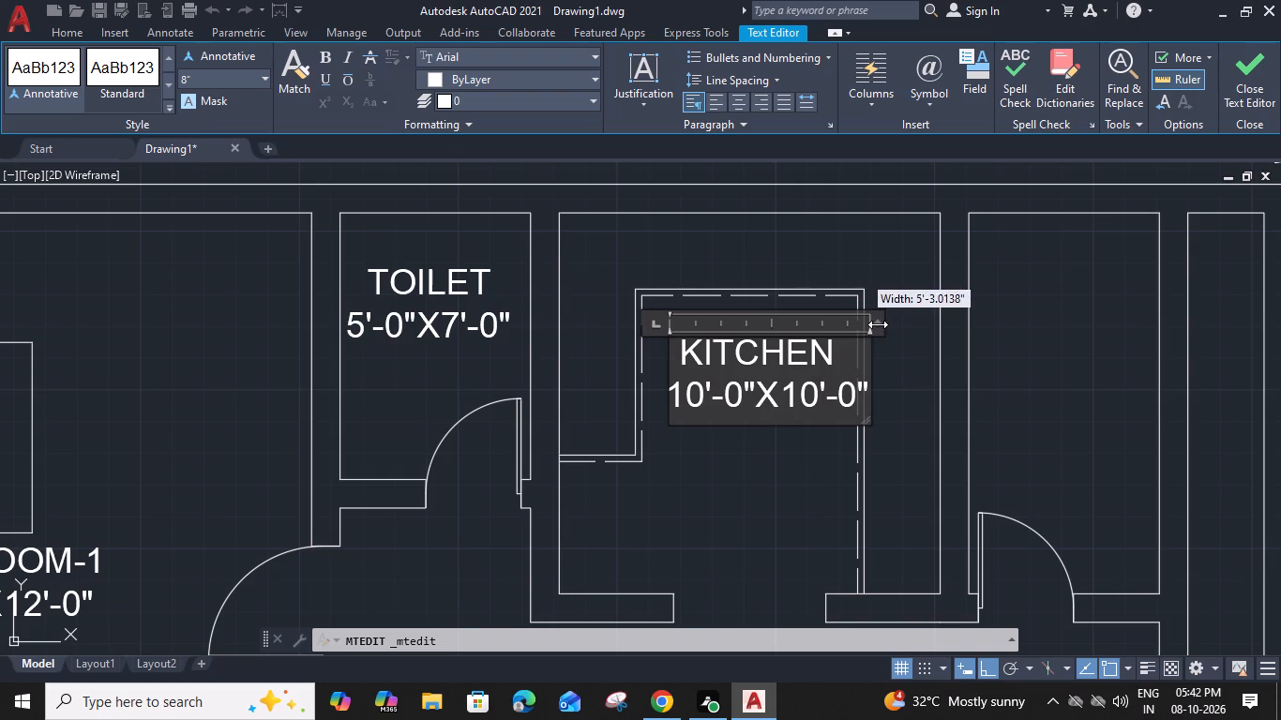
pyautogui.moveTo(878, 324); pyautogui.dragTo(882, 324)
pyautogui.click(898, 403)
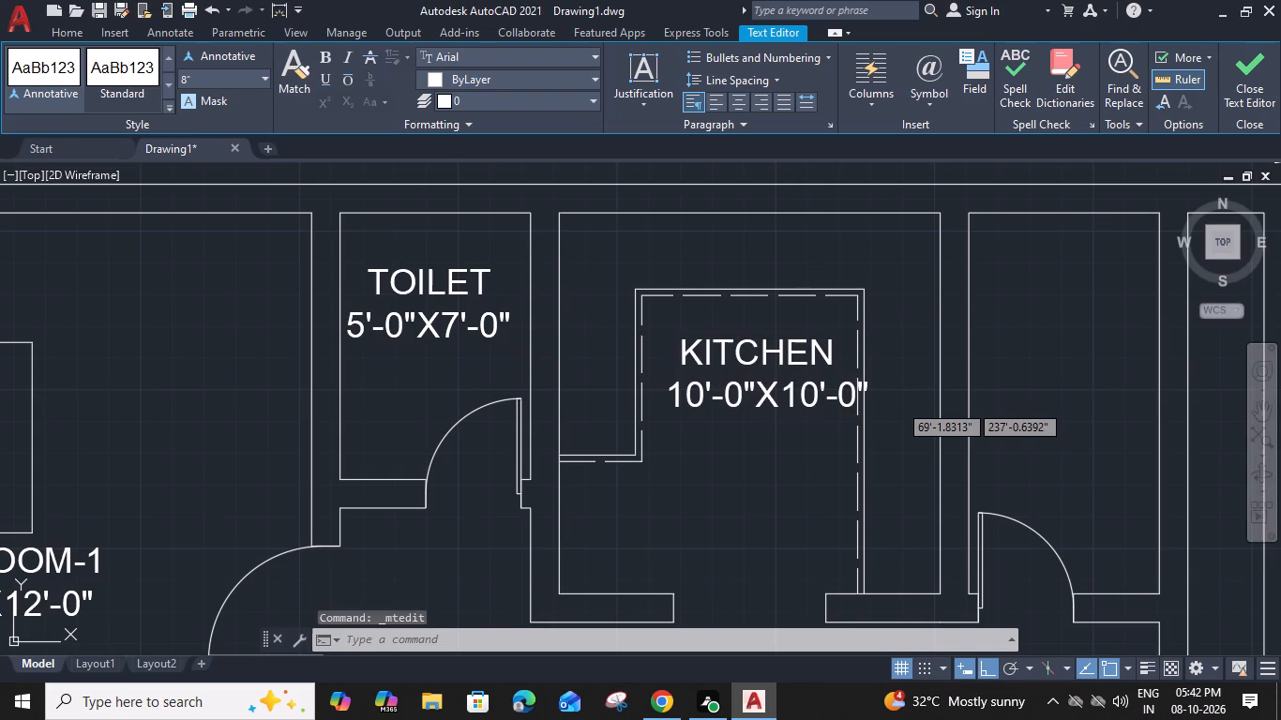
# Move the KITCHEN label slightly west so its size line clears the counter's east edge.
pyautogui.click(680, 392)
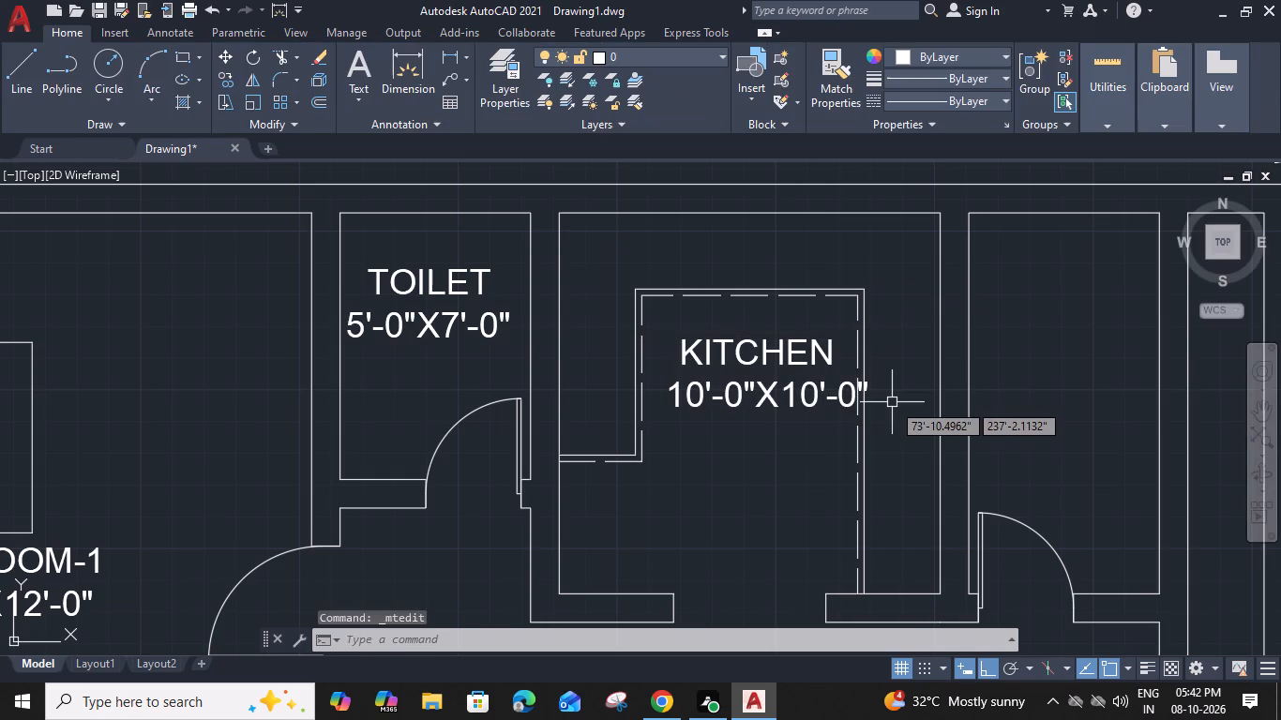
pyautogui.write('M')
pyautogui.press('space')
pyautogui.click(678, 407)
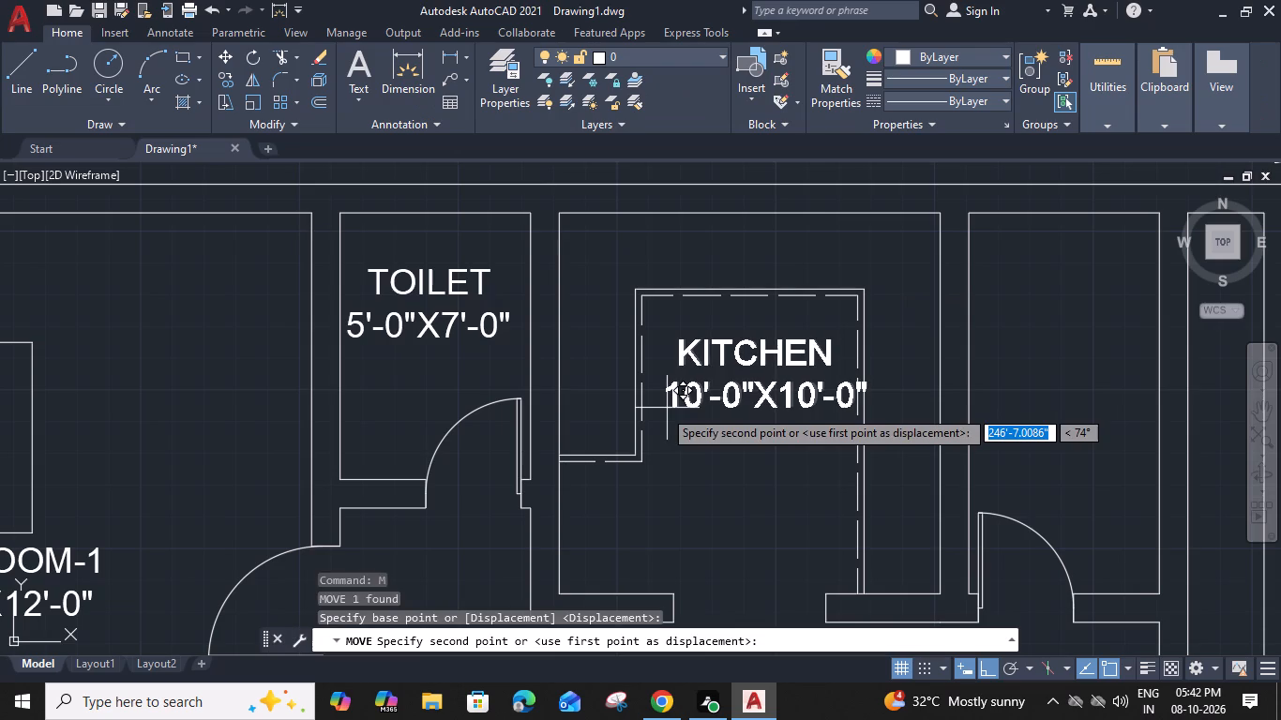
pyautogui.click(655, 409)
# Copy the KITCHEN label straight east into the adjoining narrow room.
pyautogui.scroll(-2, 673, 423)
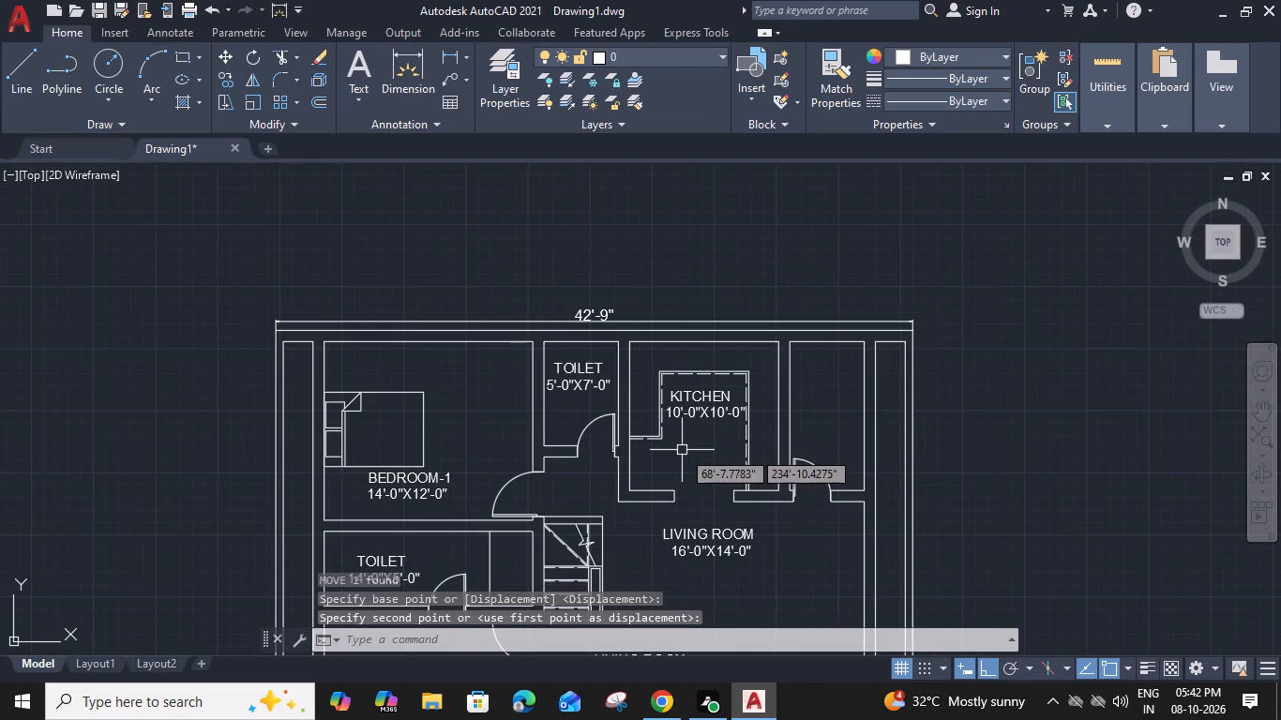
pyautogui.moveTo(751, 455); pyautogui.dragTo(487, 471, button='middle')
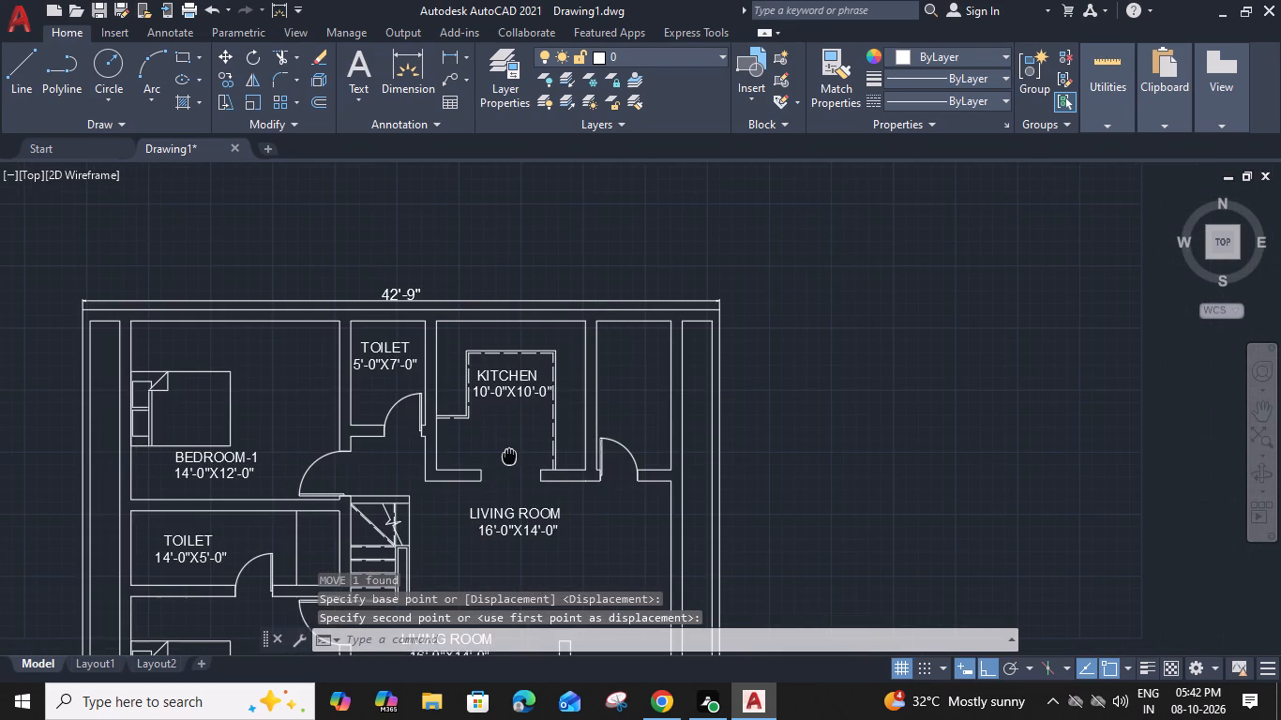
pyautogui.click(446, 423)
pyautogui.write('CO')
pyautogui.press('space')
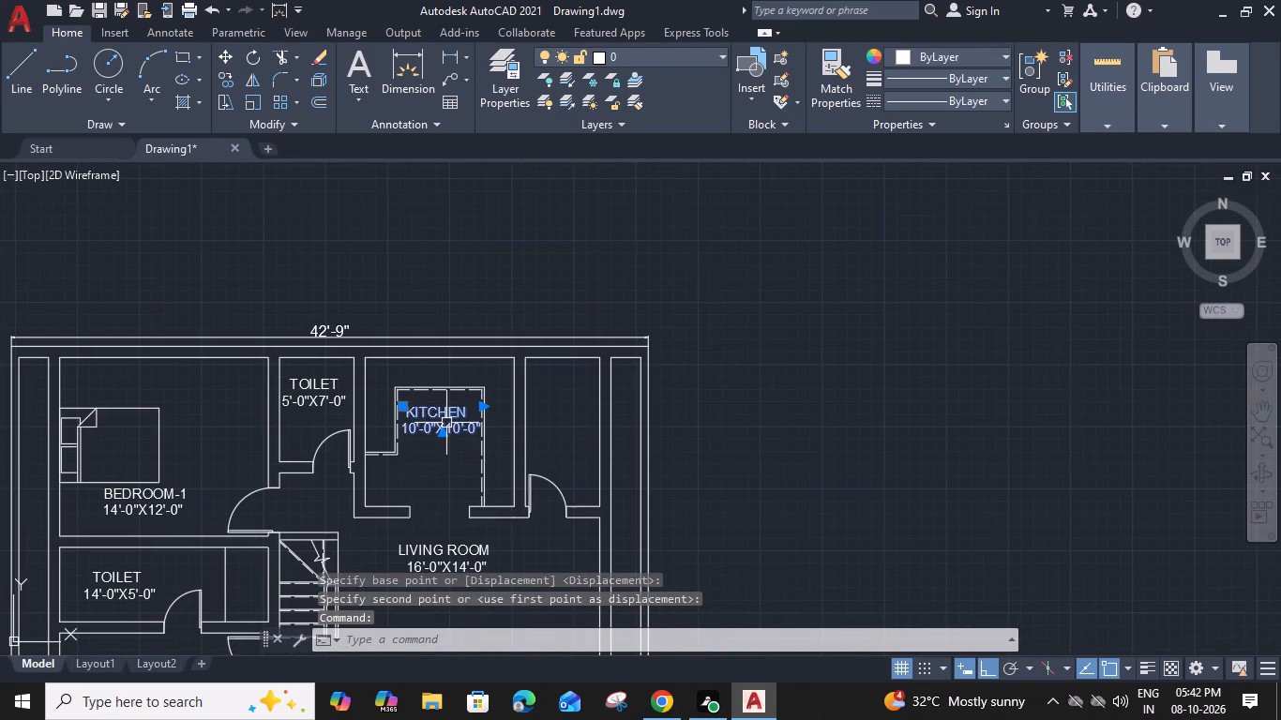
pyautogui.click(483, 438)
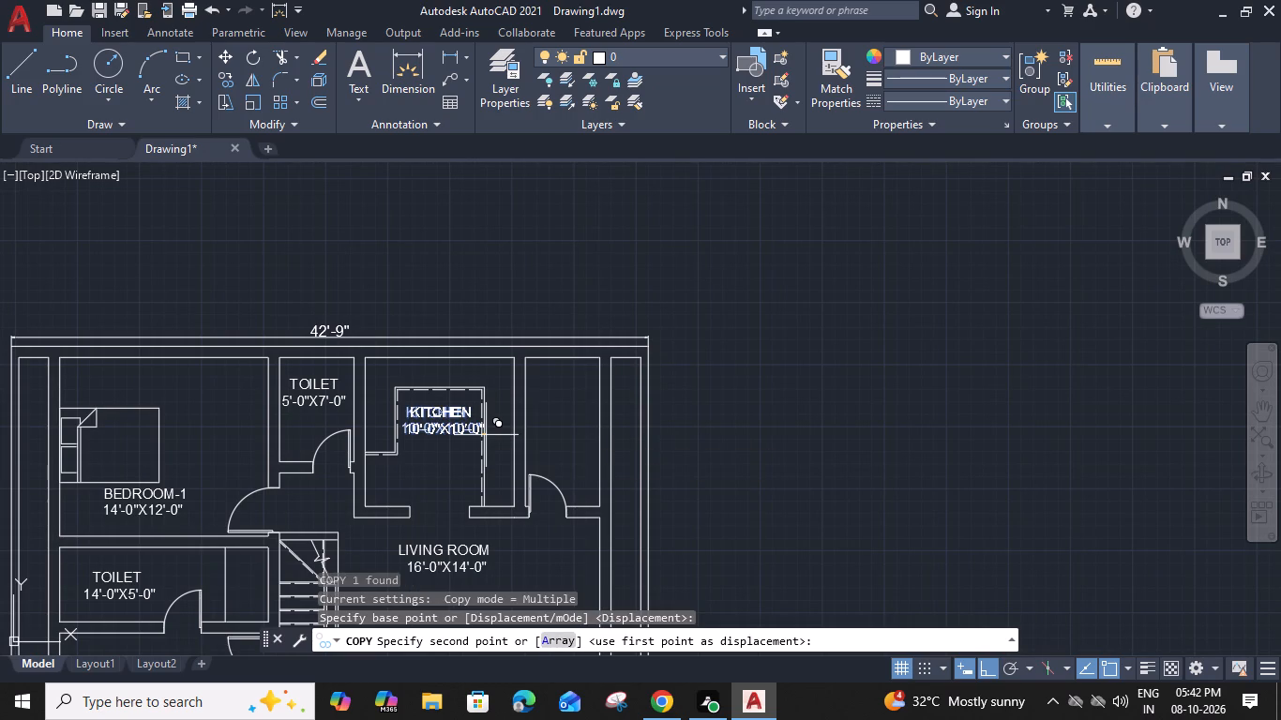
pyautogui.click(598, 437)
pyautogui.press('Escape')
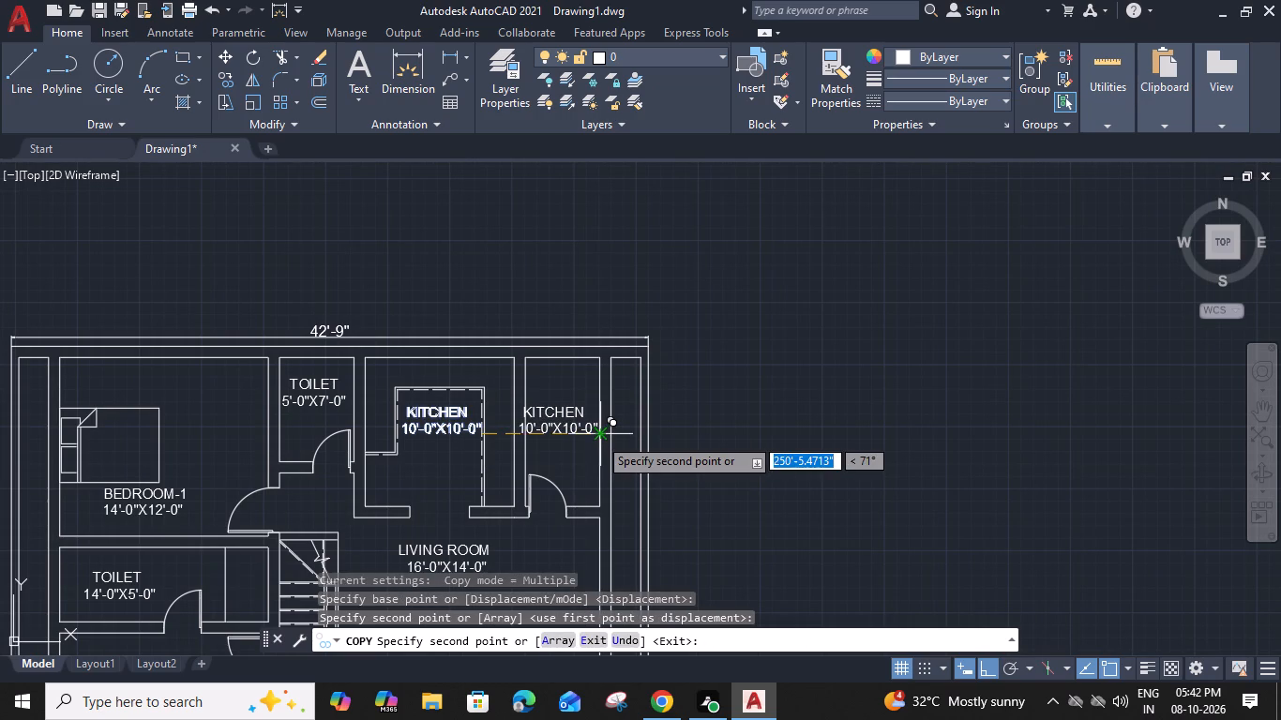
pyautogui.press('Escape')
# Open the copied KITCHEN label in the narrow room east of the kitchen for editing.
pyautogui.scroll(2, 567, 420)
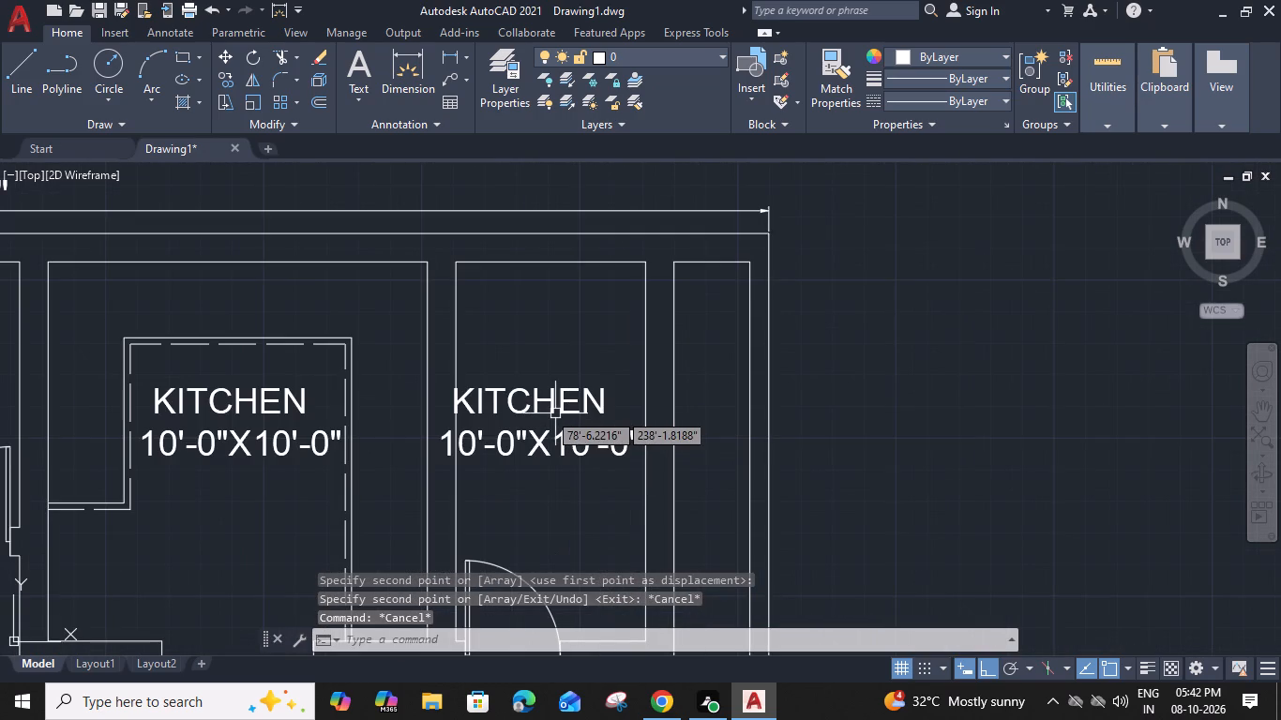
pyautogui.doubleClick(568, 455)
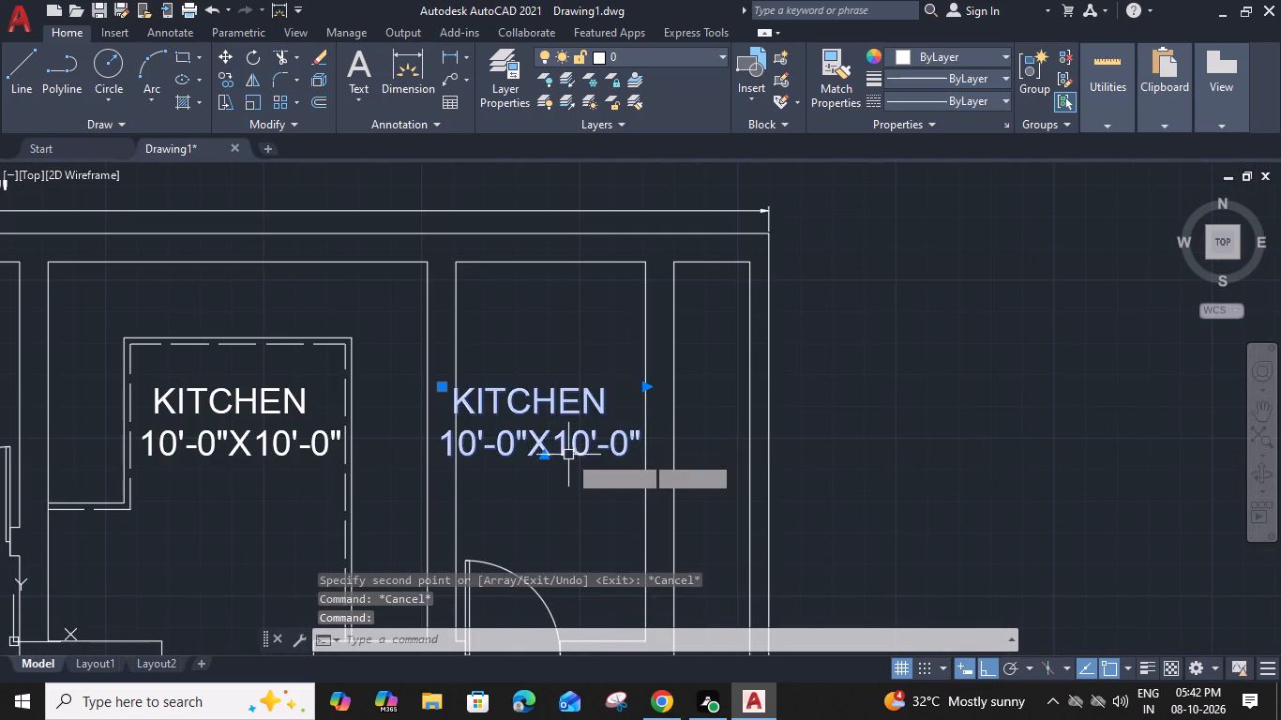
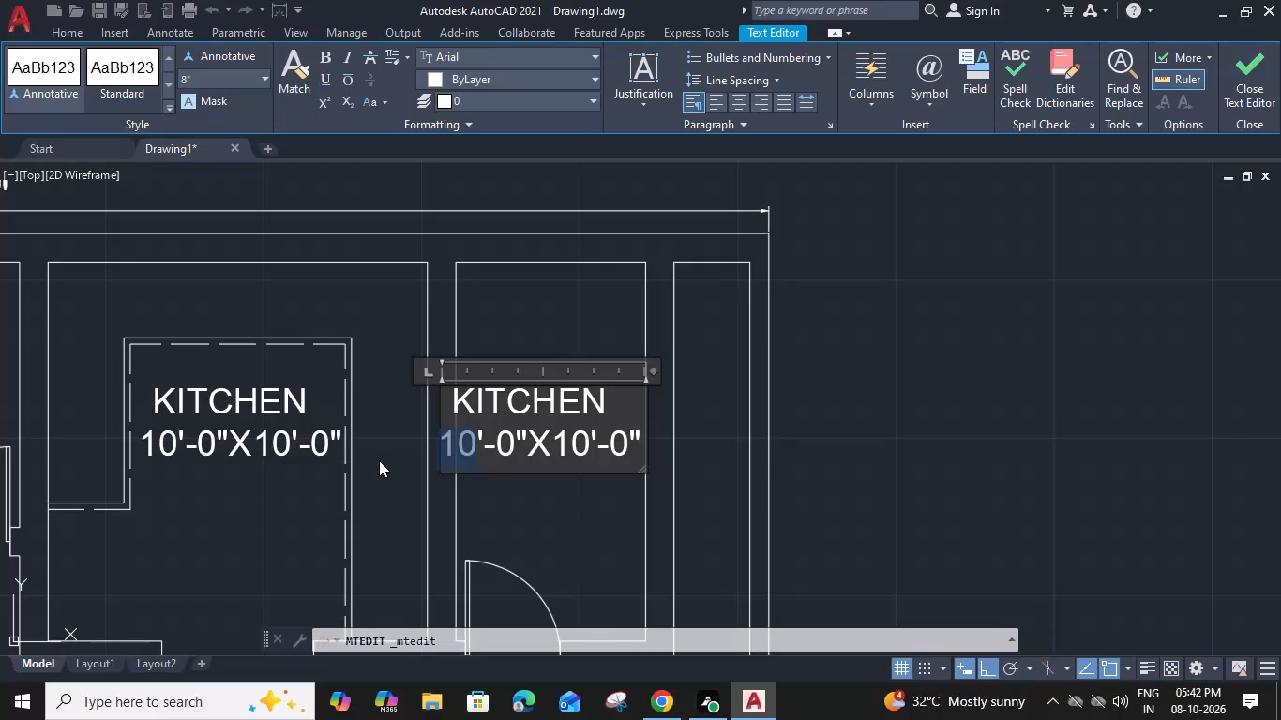
# Change the copied kitchen label in the room beside the kitchen to UTILITY 5'-0"X10'-0", centring the name and narrowing the text frame.
pyautogui.press('5')
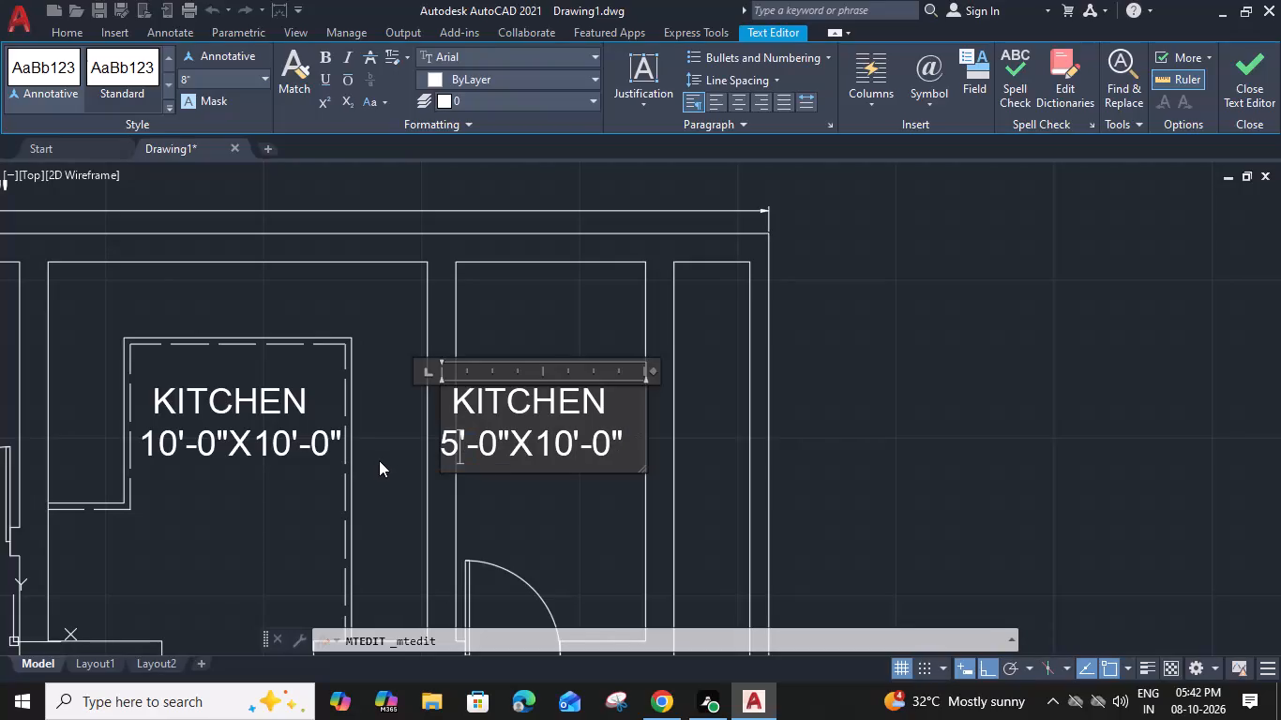
pyautogui.moveTo(606, 399); pyautogui.dragTo(460, 408)
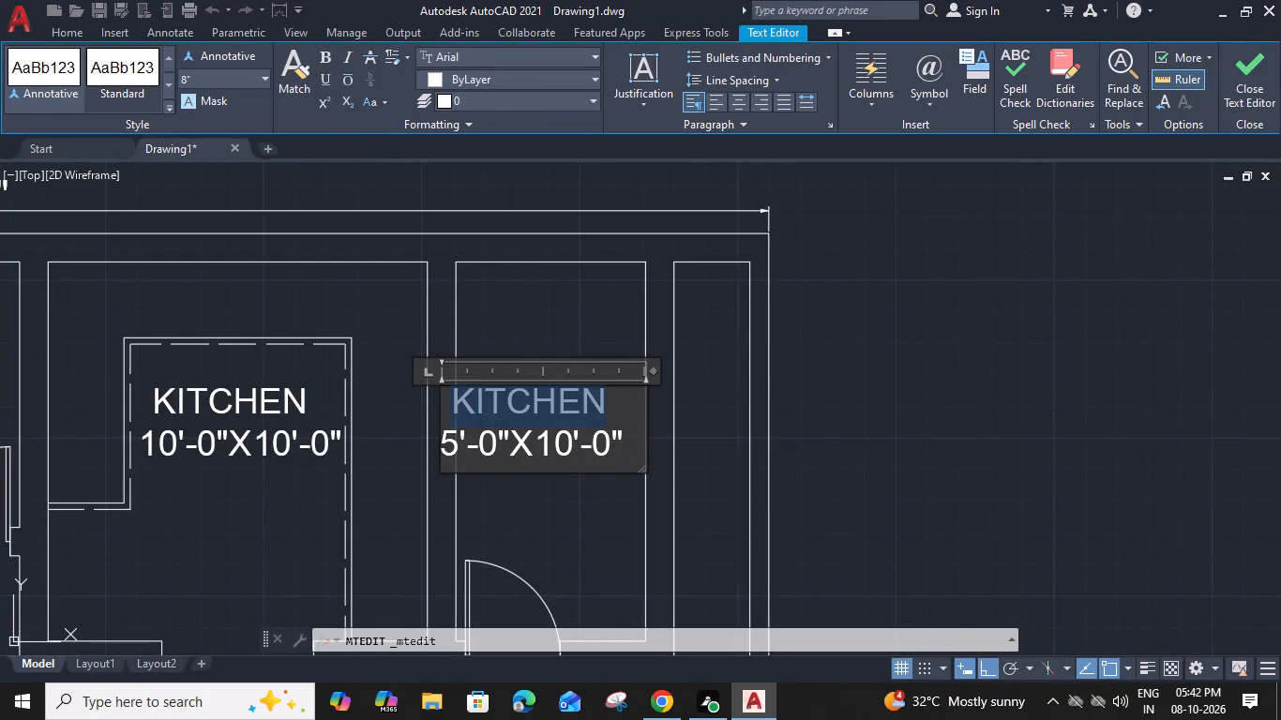
pyautogui.moveTo(460, 408); pyautogui.dragTo(455, 408)
pyautogui.press('u')
pyautogui.write('TI')
pyautogui.write('LI')
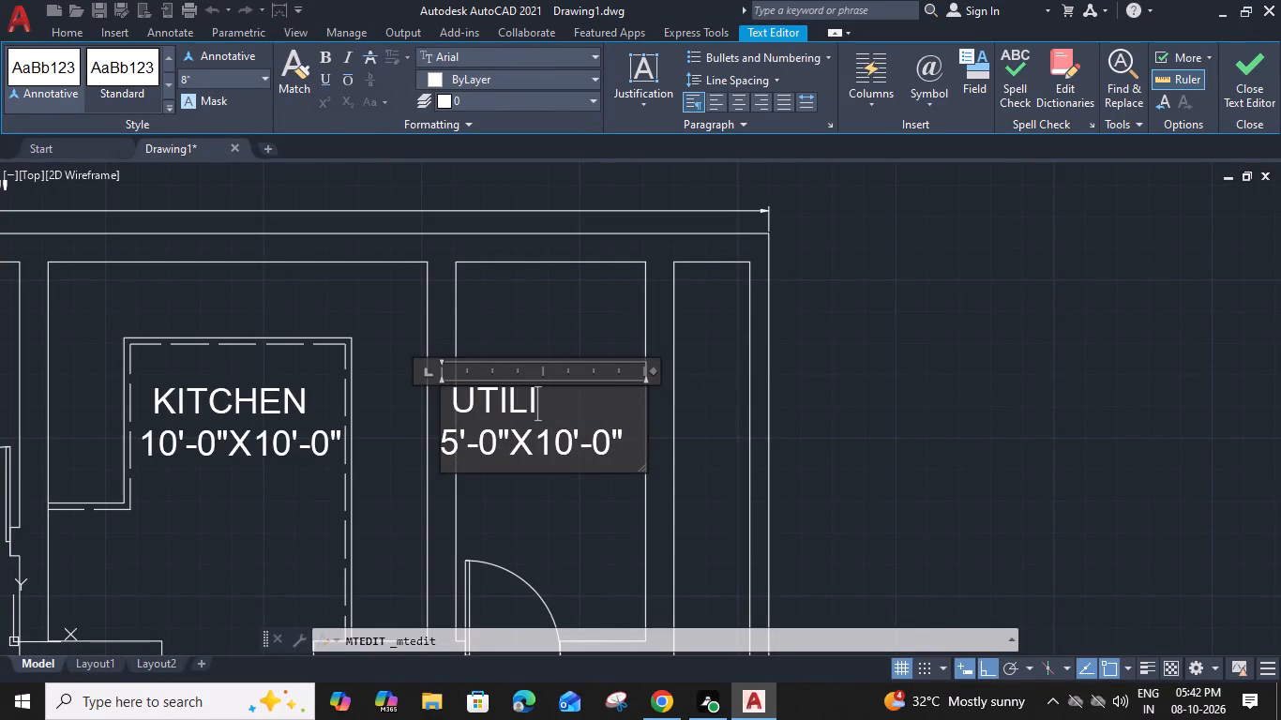
pyautogui.write('TY')
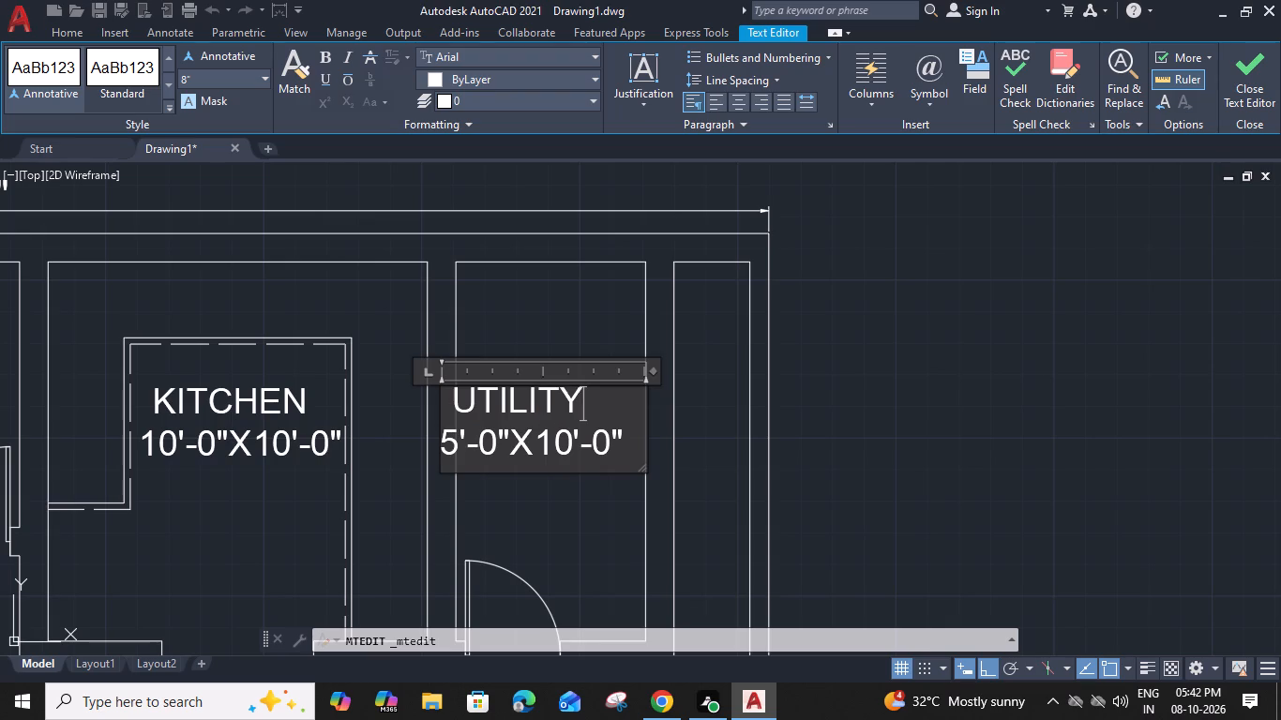
pyautogui.click(454, 411)
pyautogui.press('space')
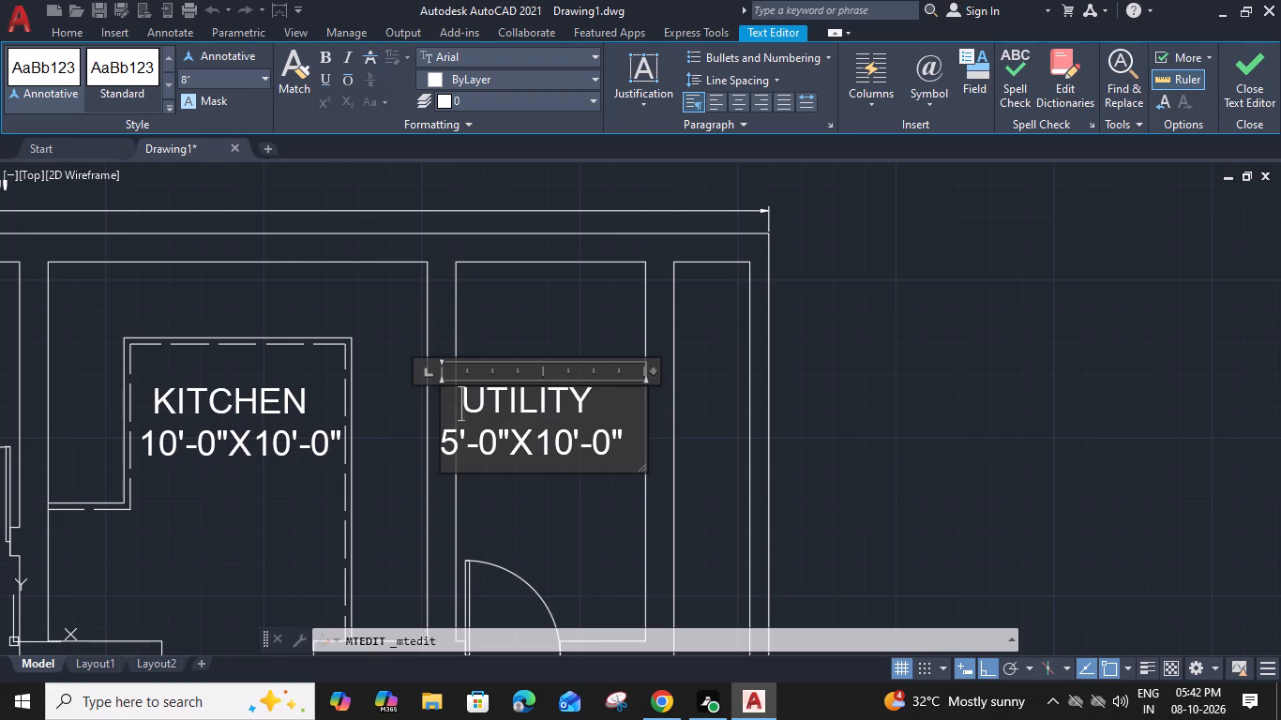
pyautogui.press('space')
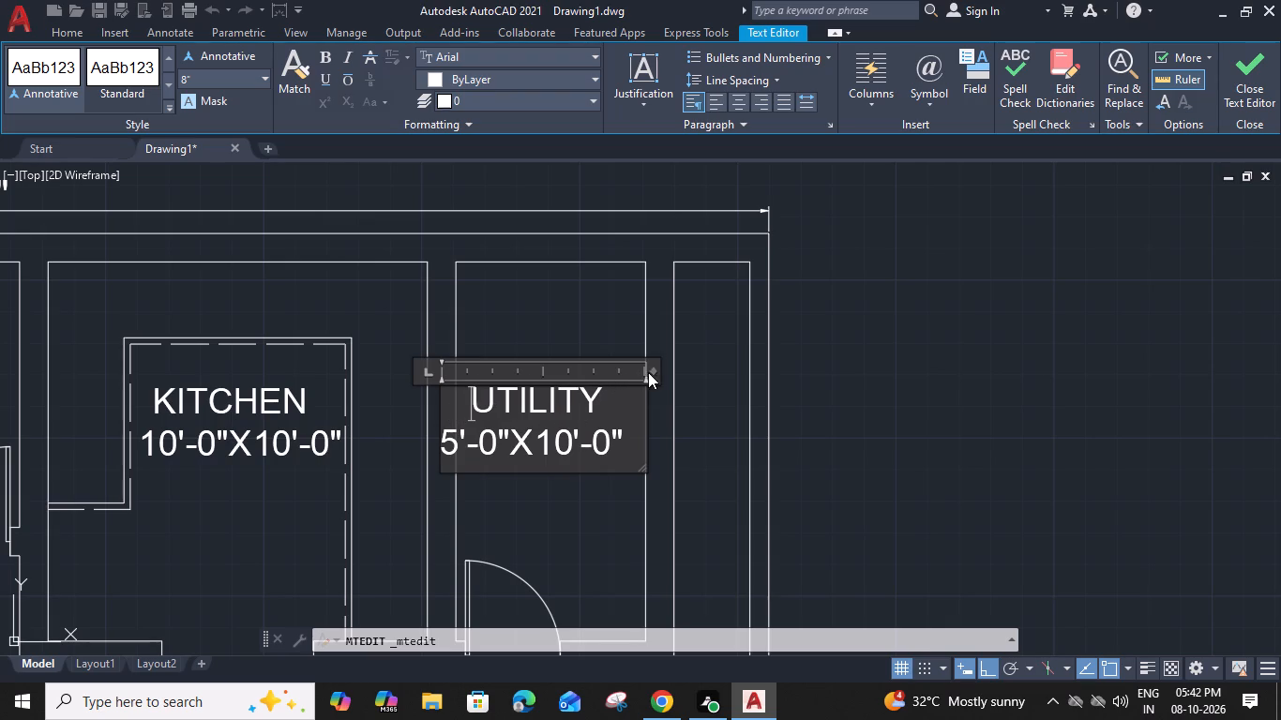
pyautogui.moveTo(650, 372); pyautogui.dragTo(631, 374)
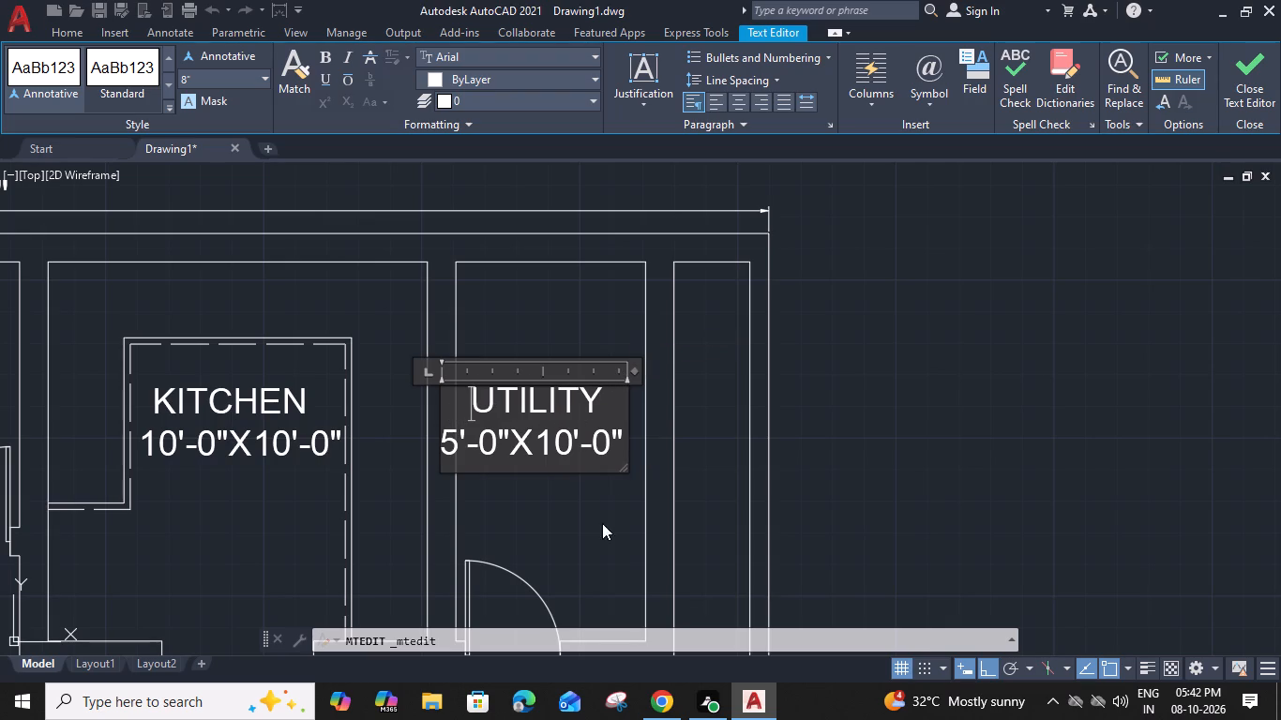
pyautogui.click(602, 523)
# Move the UTILITY label so it sits between the utility room's side walls.
pyautogui.click(606, 437)
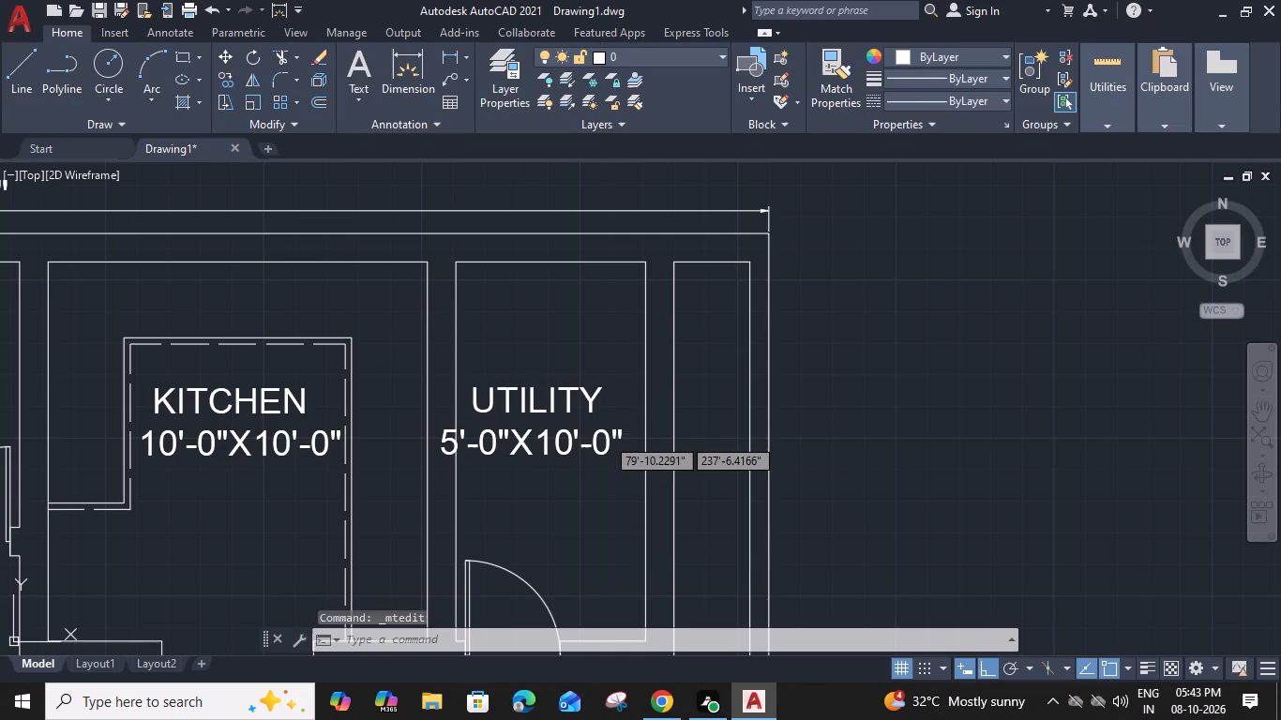
pyautogui.write('M')
pyautogui.press('space')
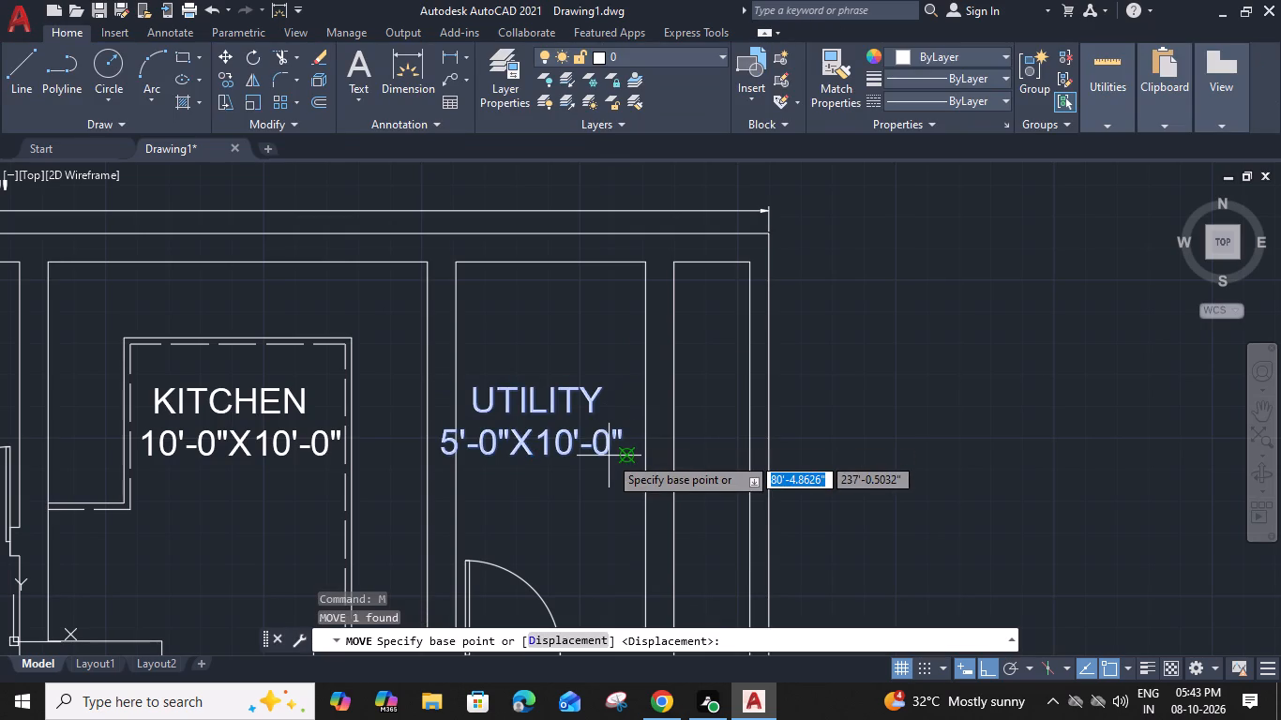
pyautogui.click(610, 455)
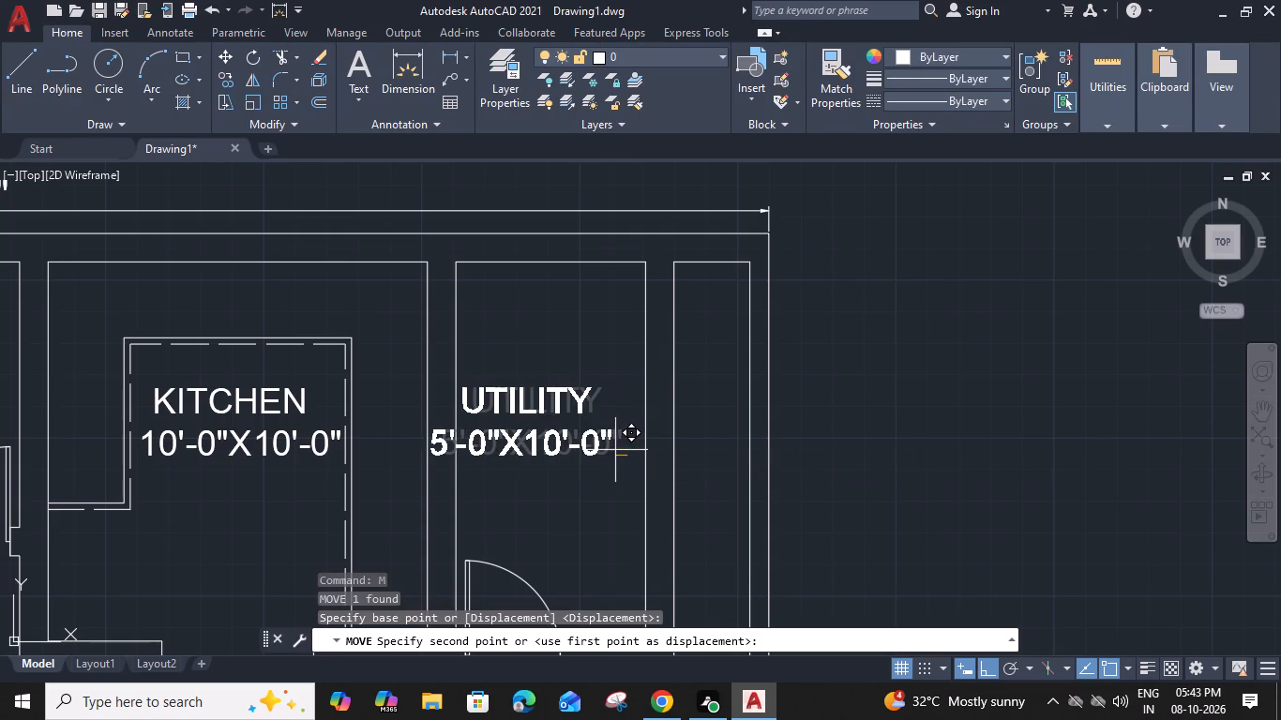
pyautogui.click(642, 454)
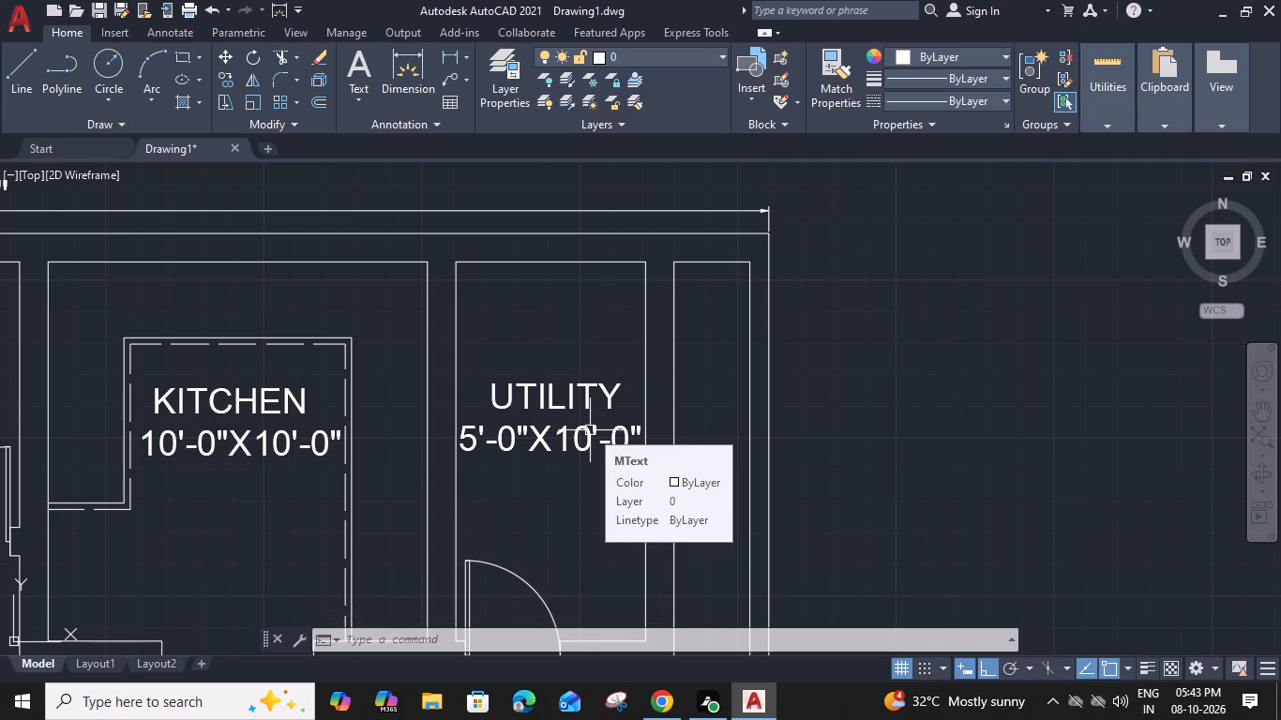
# Insert a Toilet - Imperial block from the architectural tool palette into the open area of the living room.
pyautogui.scroll(-1, 601, 479)
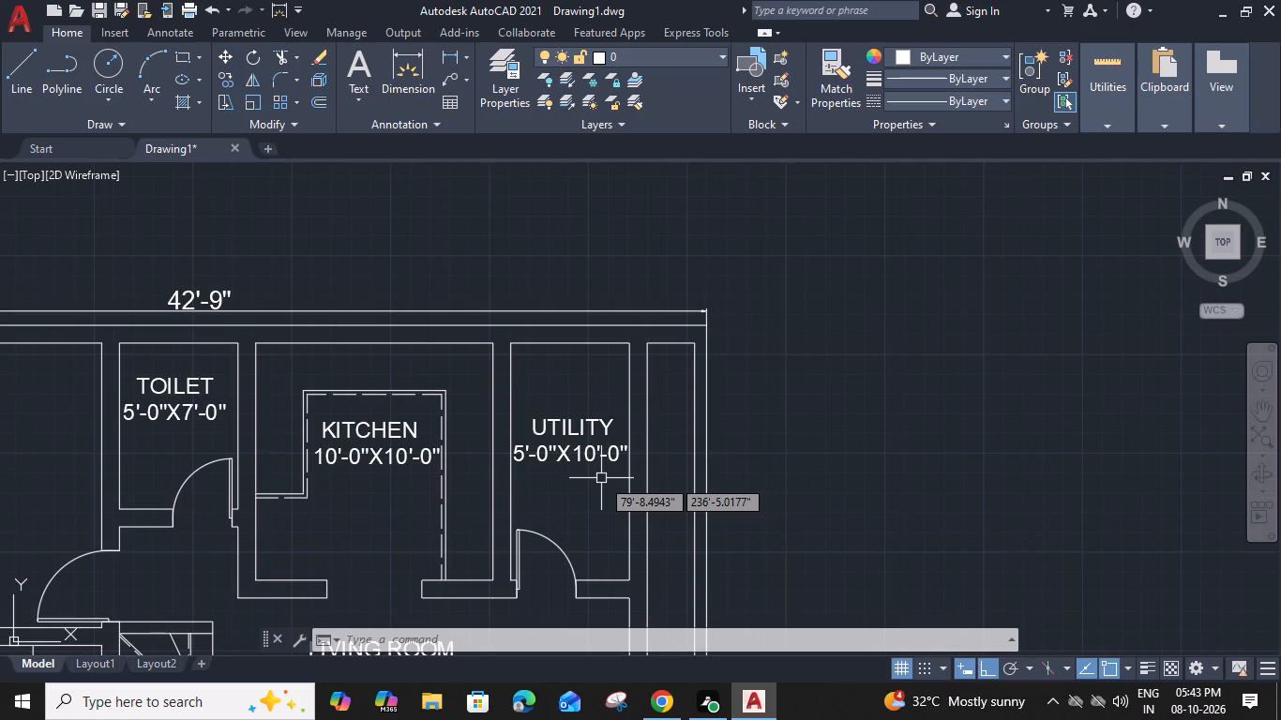
pyautogui.scroll(-2, 601, 476)
pyautogui.moveTo(599, 483); pyautogui.dragTo(731, 351, button='middle')
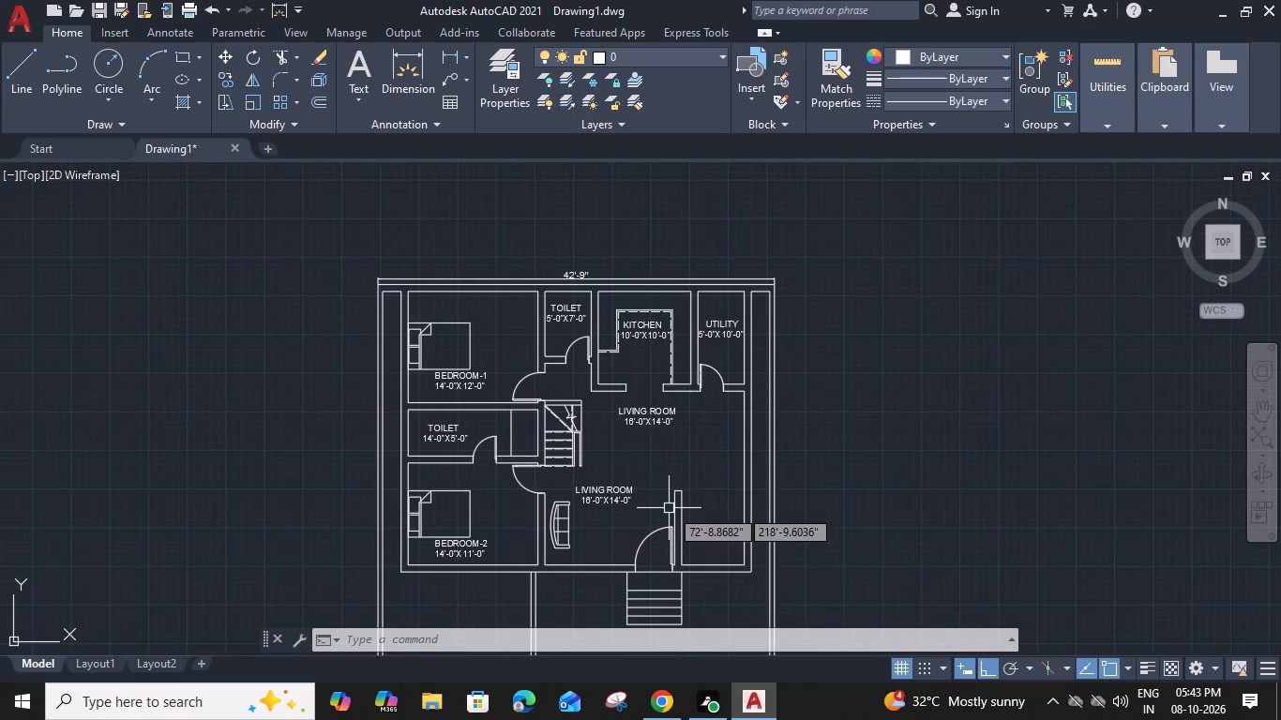
pyautogui.moveTo(599, 542); pyautogui.dragTo(583, 512, button='middle')
pyautogui.hotkey('ctrl', '3')
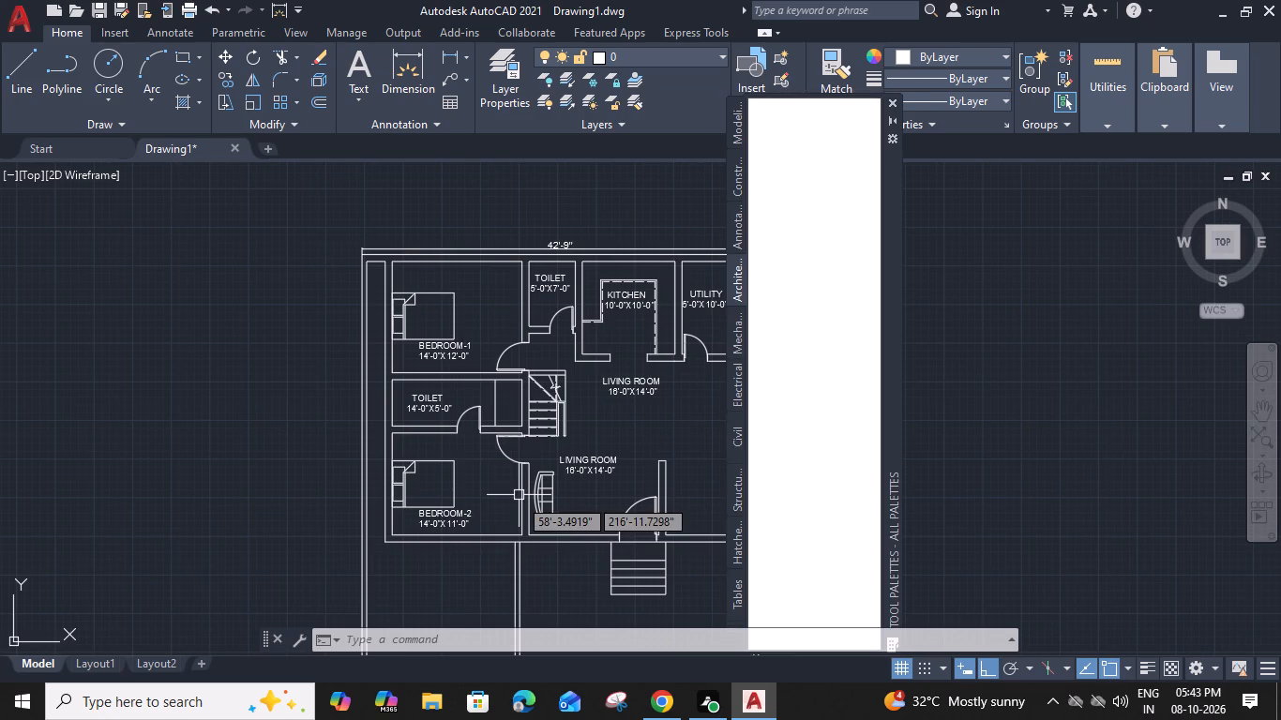
pyautogui.click(795, 351)
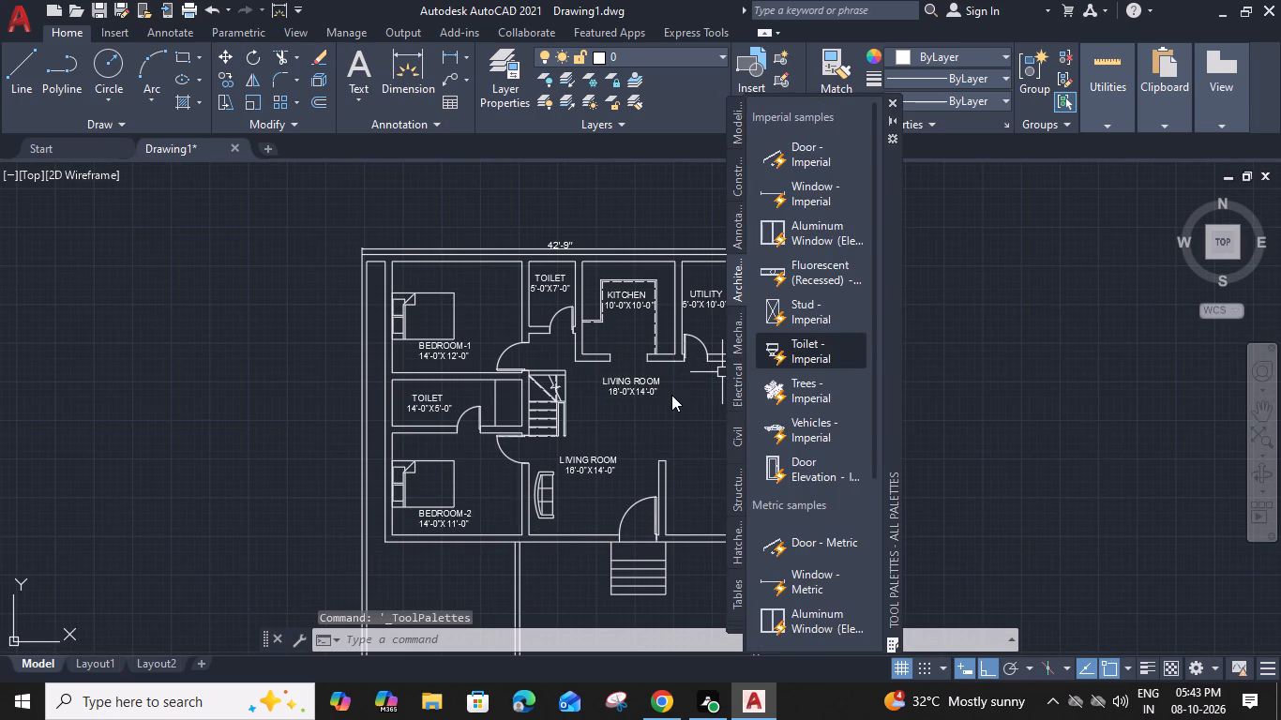
pyautogui.click(683, 423)
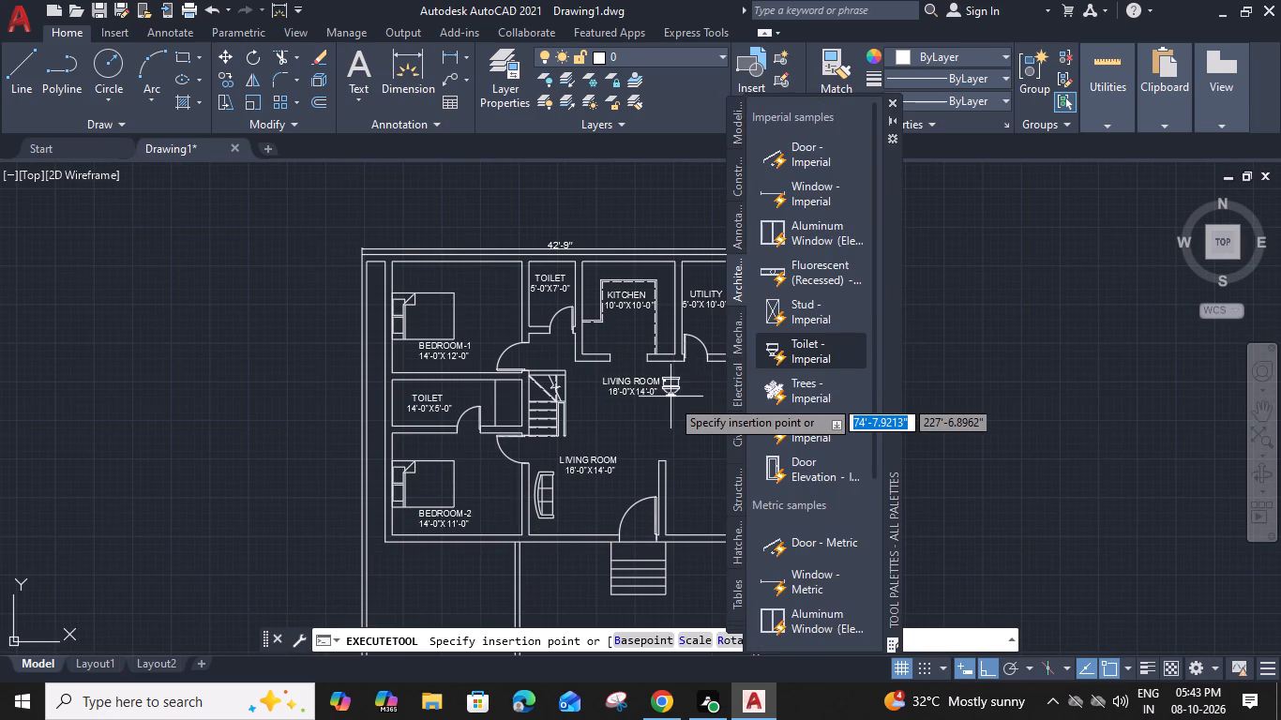
pyautogui.click(894, 98)
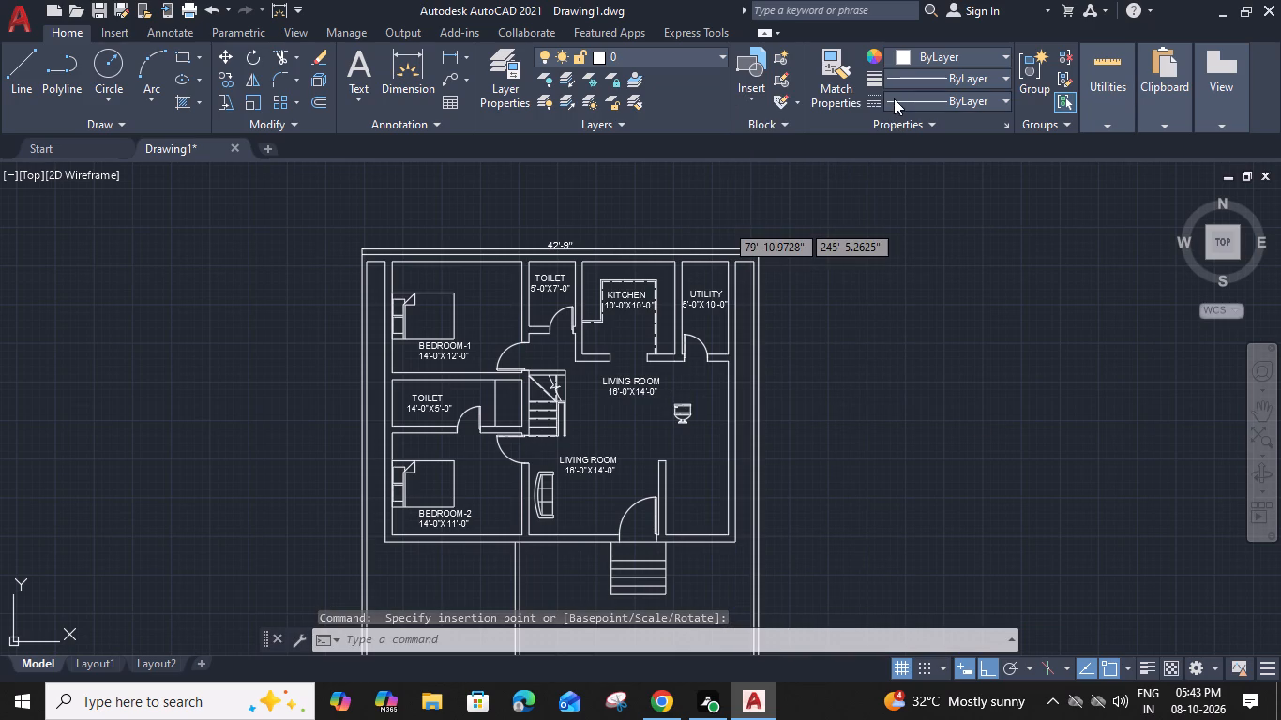
# Switch the inserted toilet block to the Elongated (Plan) view.
pyautogui.scroll(1, 674, 422)
pyautogui.click(678, 422)
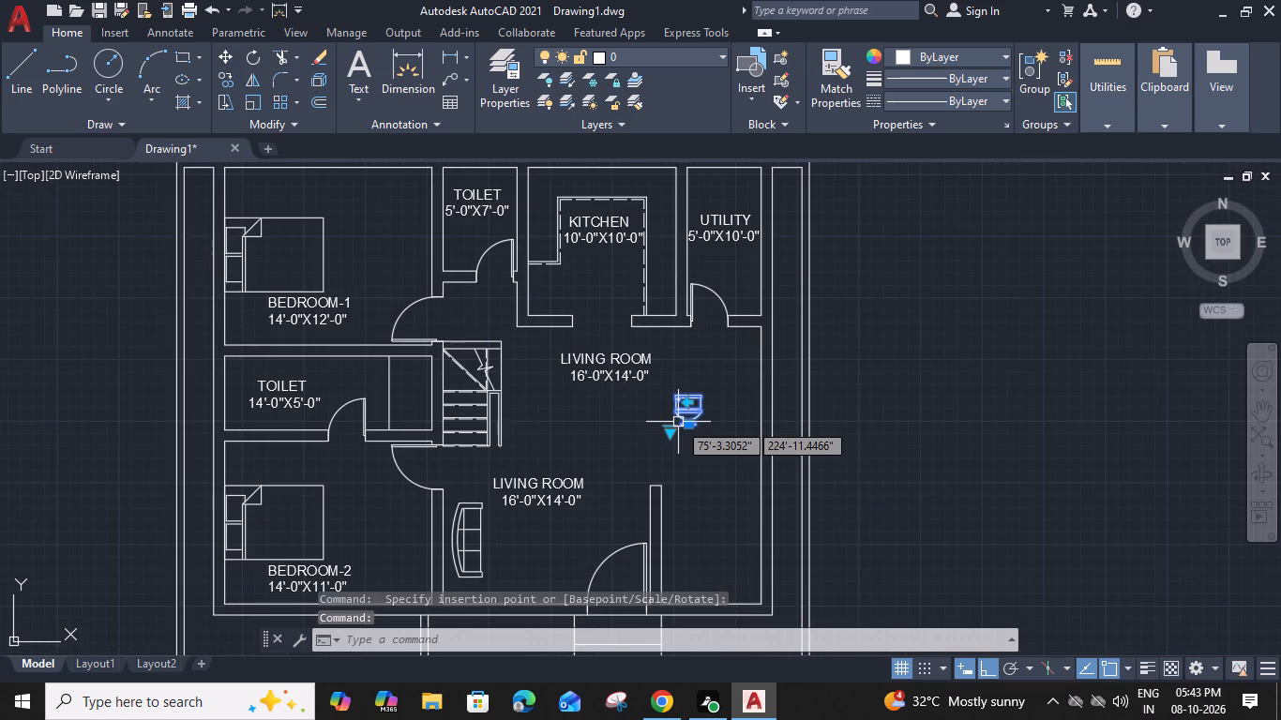
pyautogui.click(670, 435)
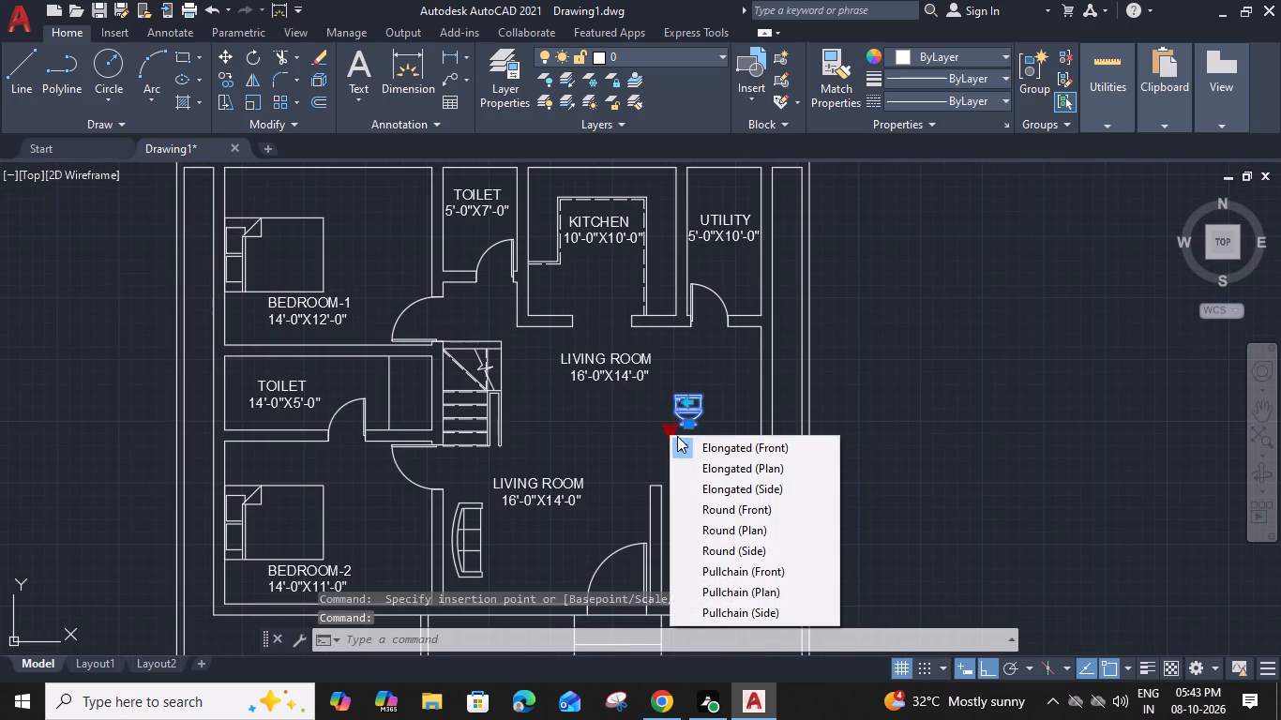
pyautogui.click(710, 463)
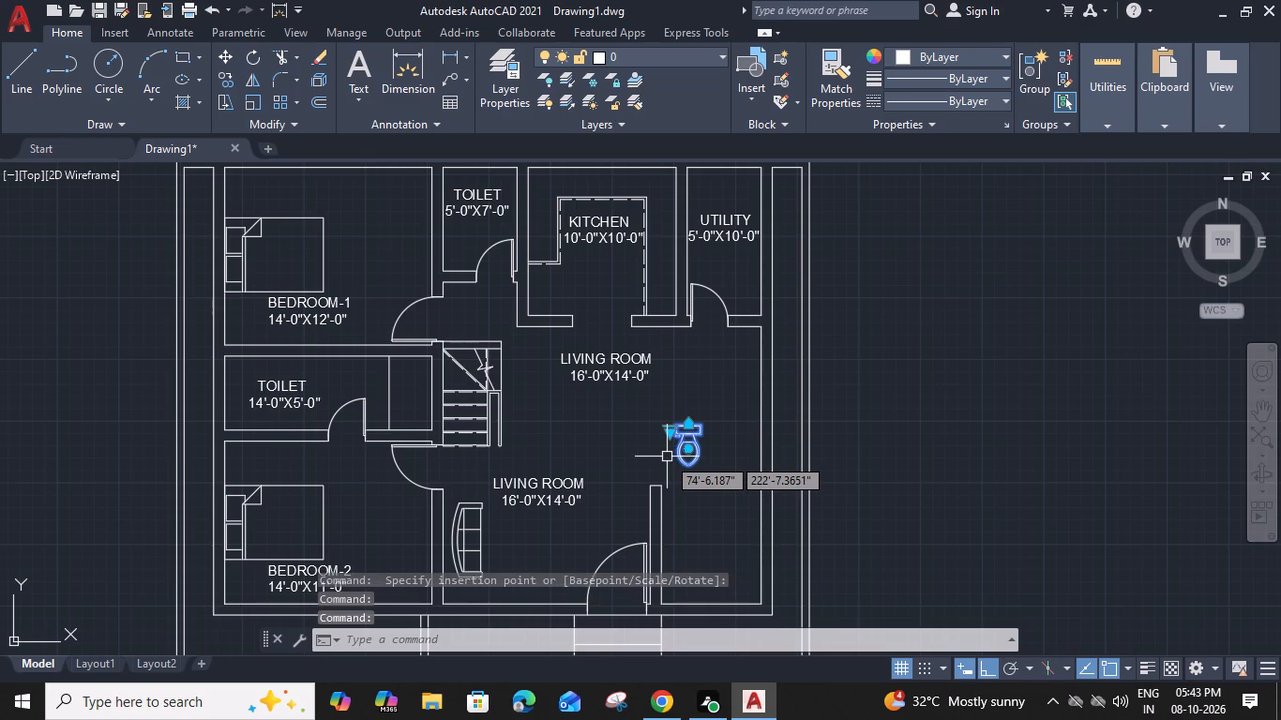
# Copy the toilet block from its tank's back edge to the upper walls of the 14'-0"X5'-0" and 5'-0"X7'-0" toilet rooms.
pyautogui.write('CO')
pyautogui.press('space')
pyautogui.scroll(3, 688, 415)
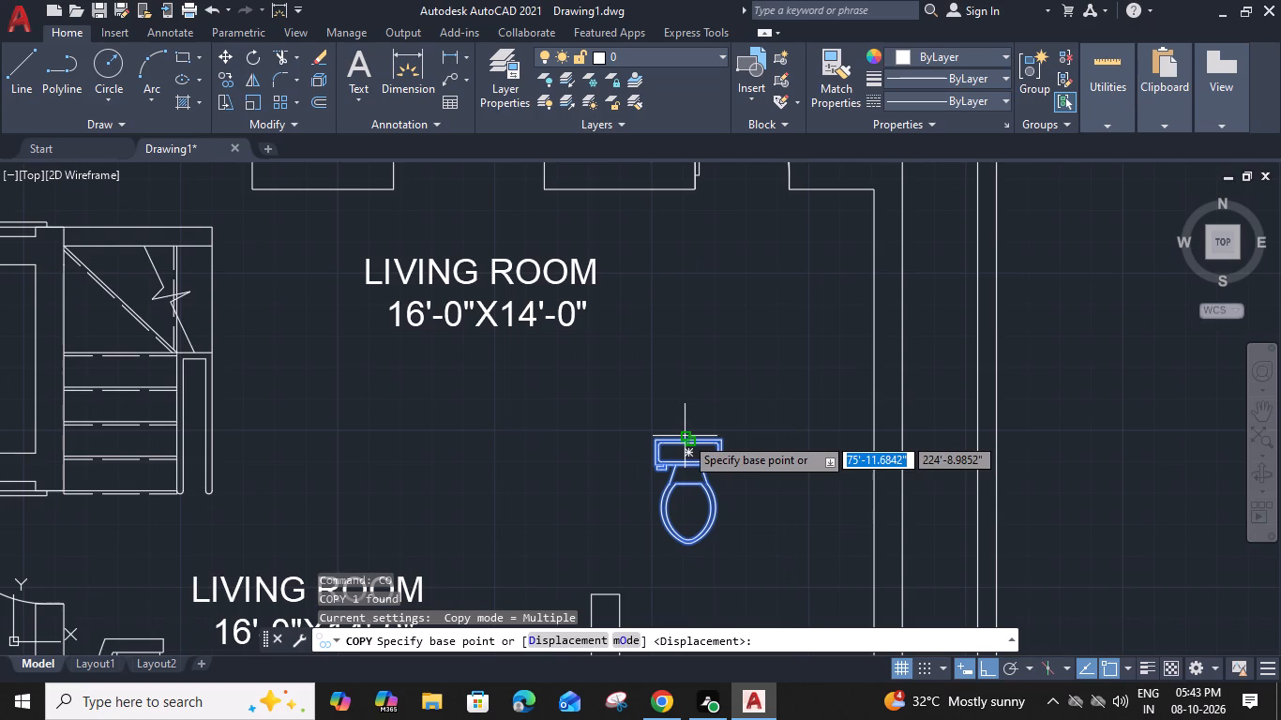
pyautogui.scroll(3, 687, 437)
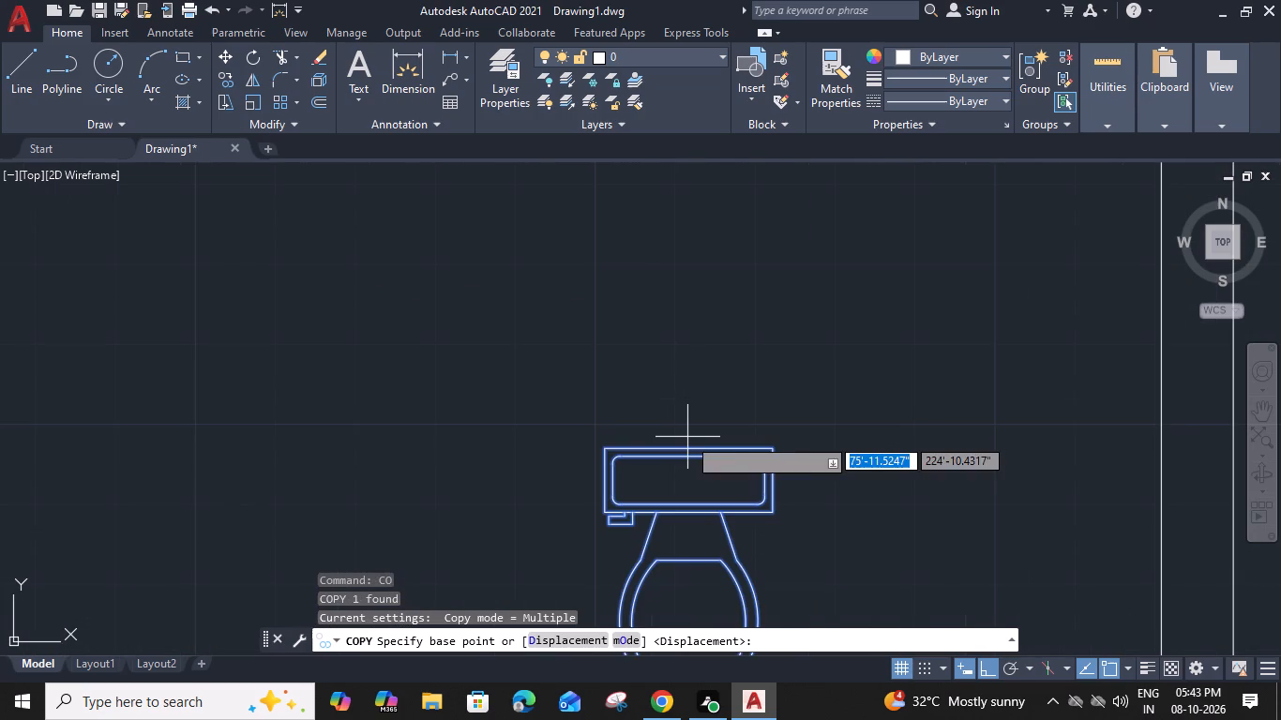
pyautogui.click(690, 449)
pyautogui.scroll(-3, 690, 449)
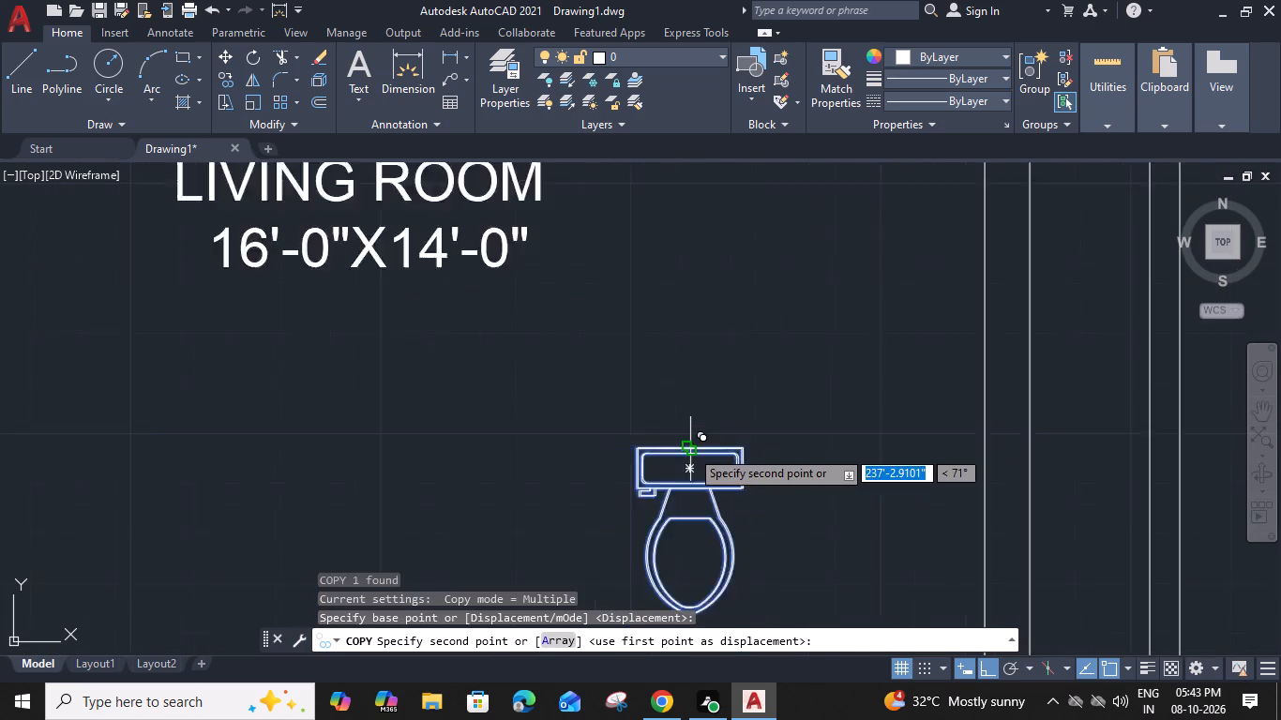
pyautogui.moveTo(509, 458); pyautogui.dragTo(738, 456, button='middle')
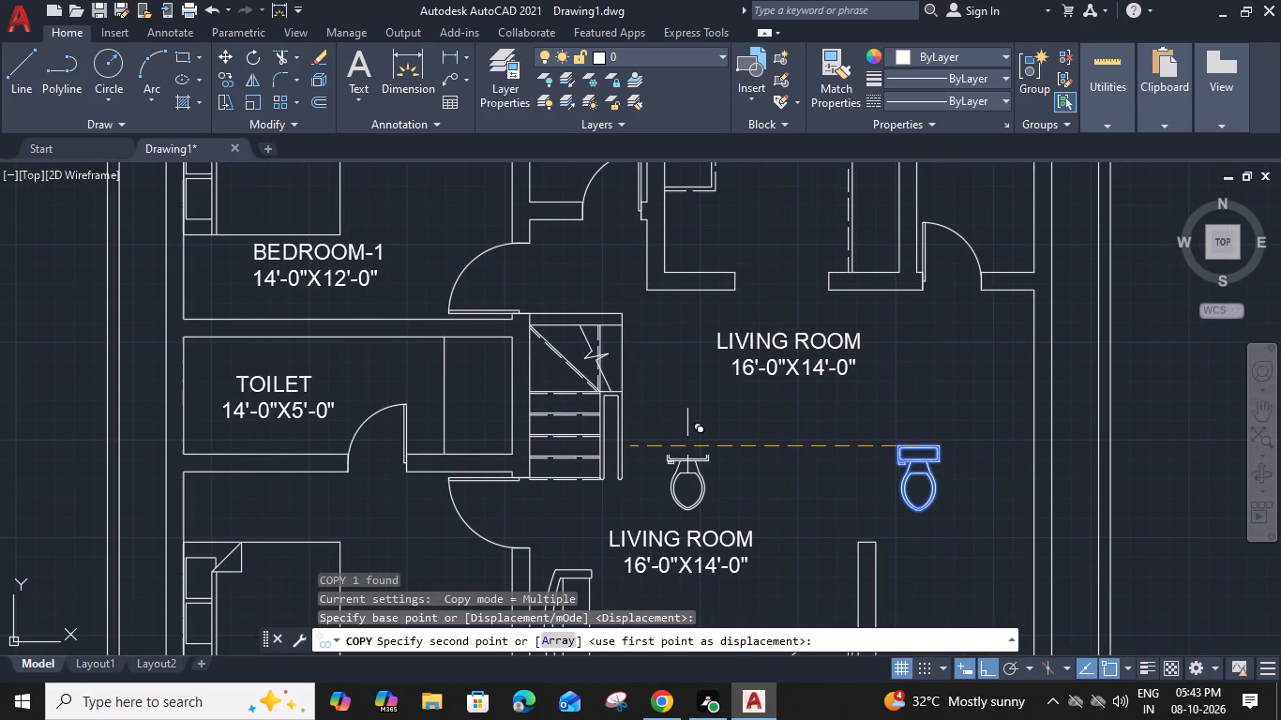
pyautogui.click(354, 339)
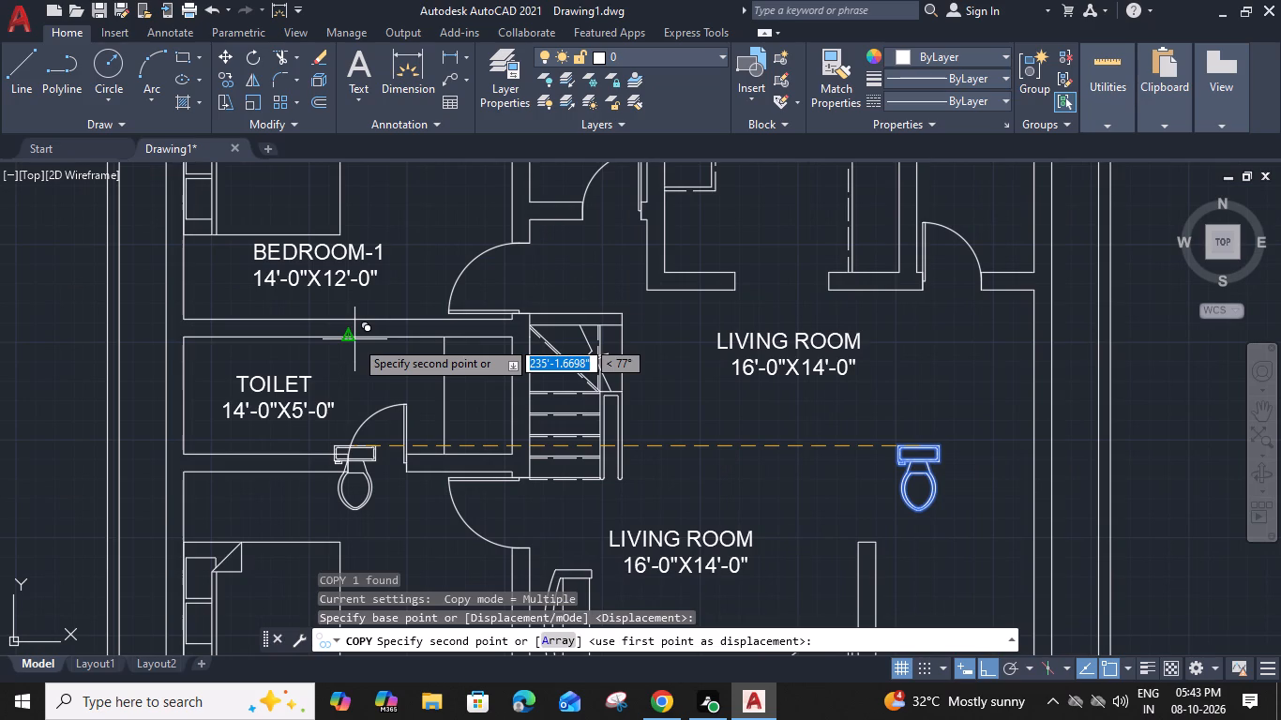
pyautogui.moveTo(847, 345); pyautogui.dragTo(558, 533, button='middle')
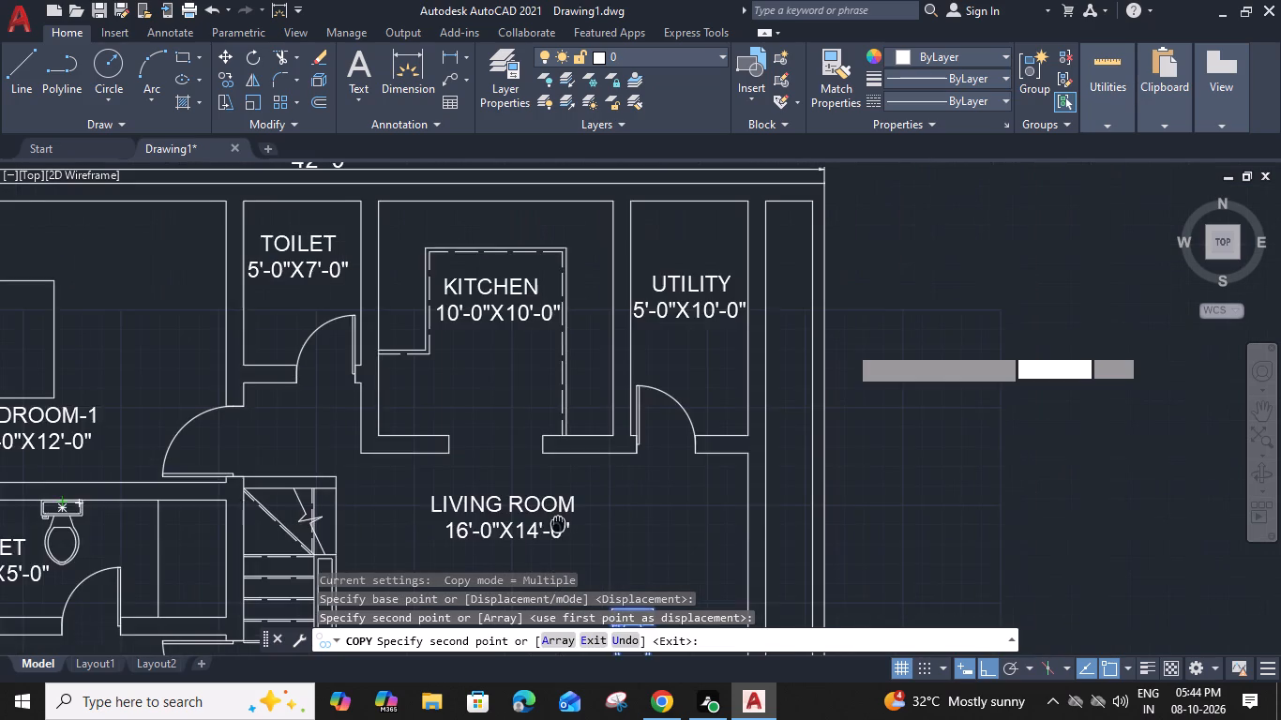
pyautogui.moveTo(558, 533); pyautogui.dragTo(716, 510, button='middle')
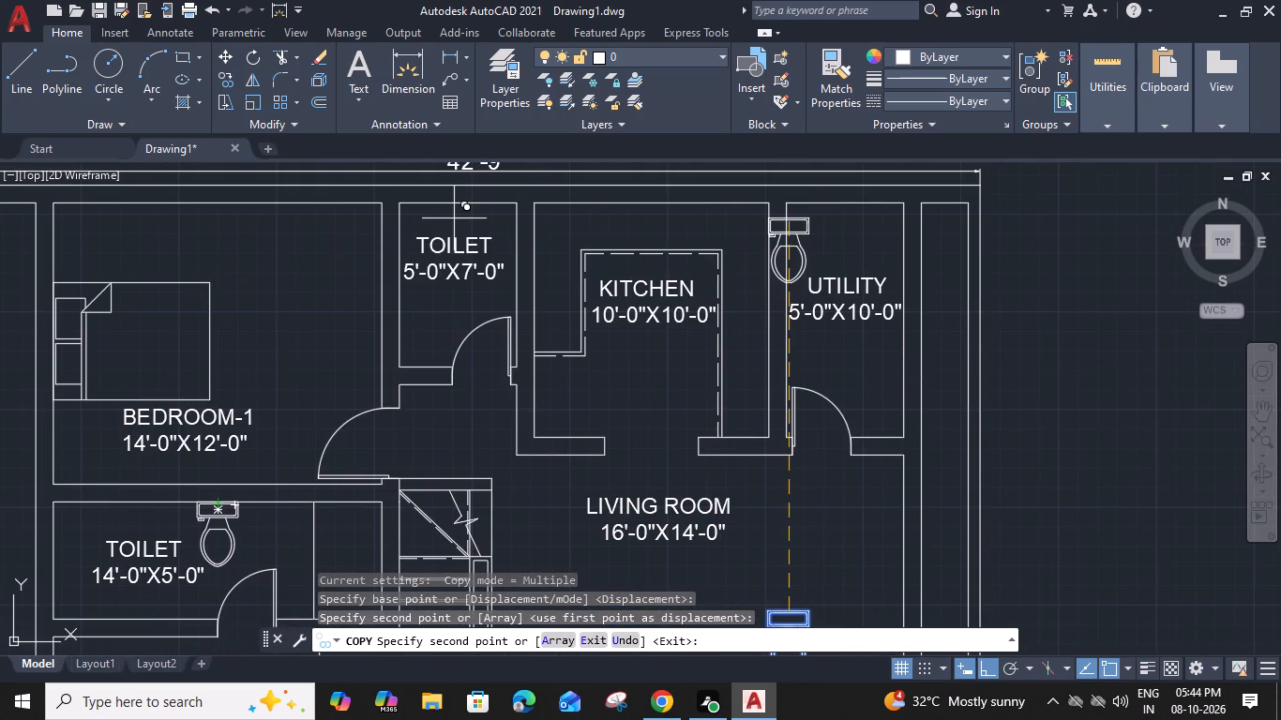
pyautogui.click(461, 203)
pyautogui.press('Escape')
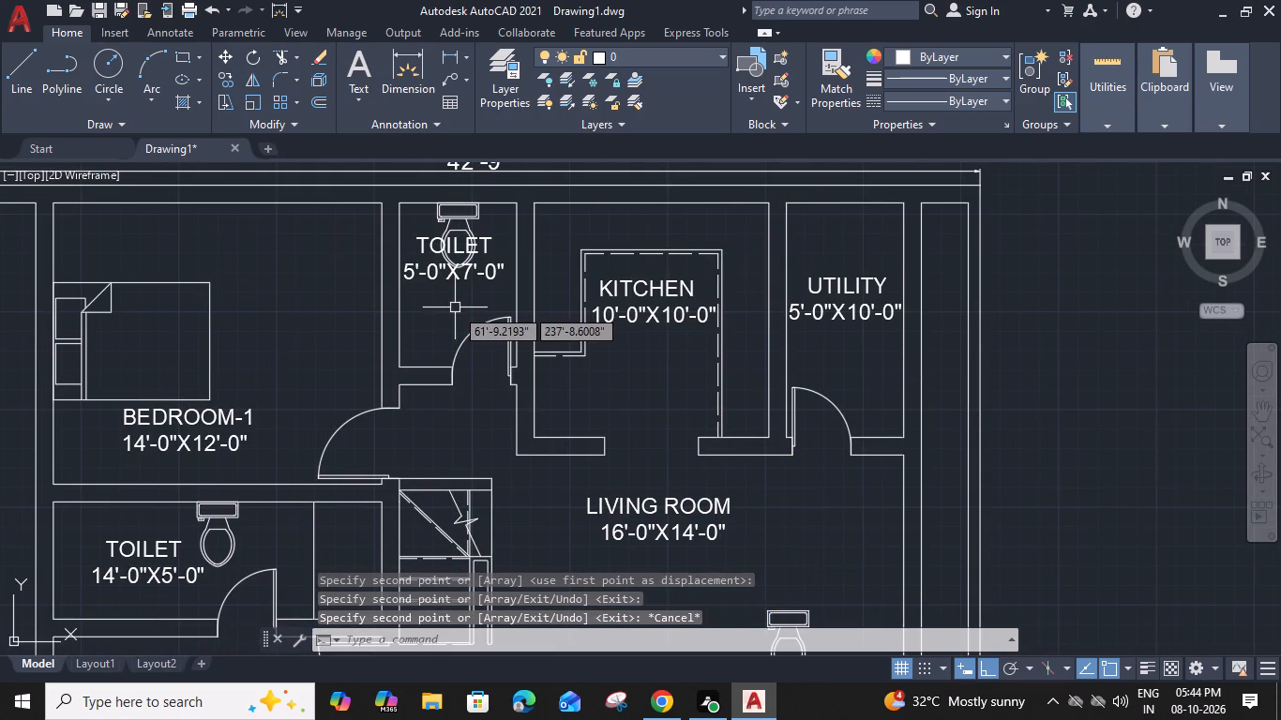
# Move the 5'-0"X7'-0" TOILET label straight down, below the toilet fixture.
pyautogui.click(435, 277)
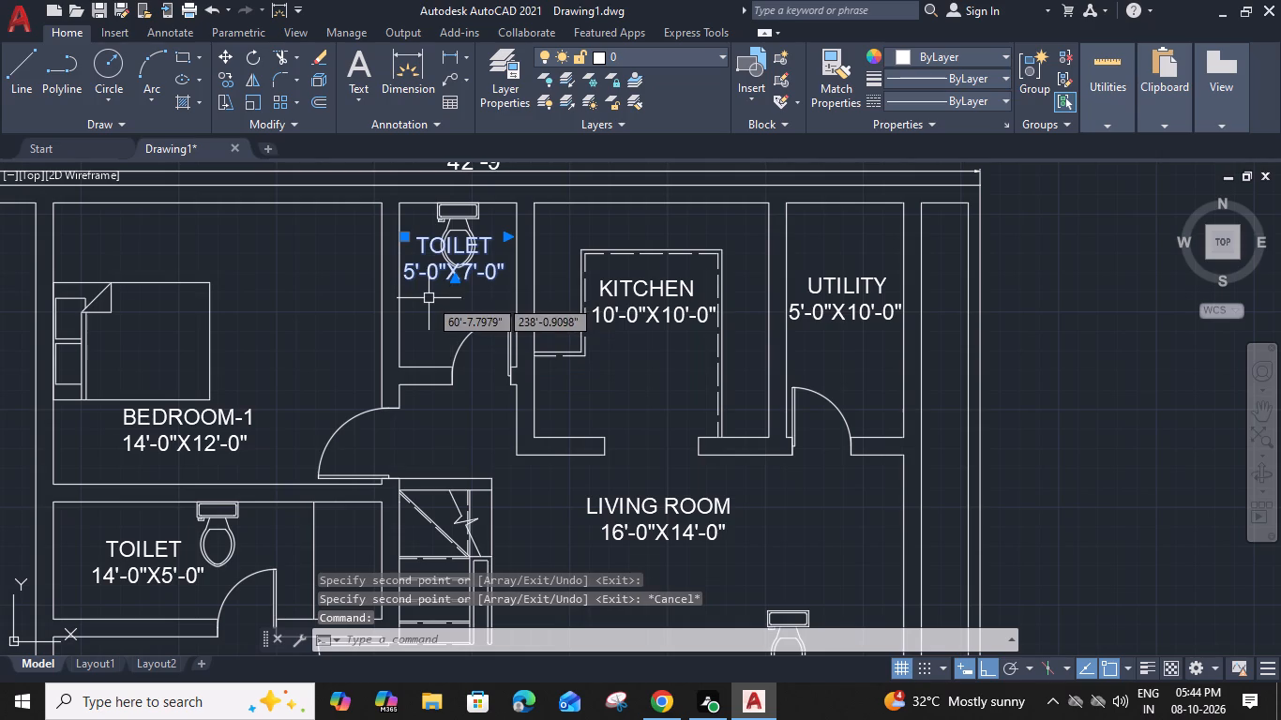
pyautogui.write('M')
pyautogui.press('space')
pyautogui.click(404, 282)
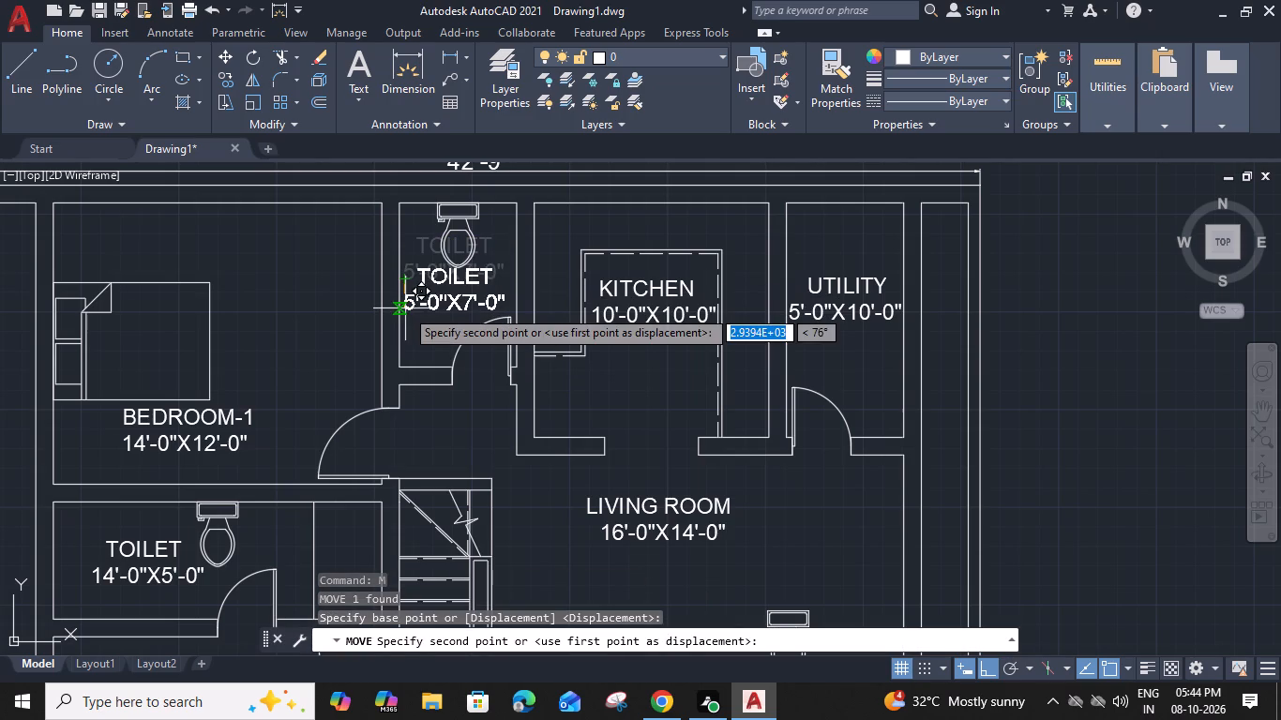
pyautogui.click(405, 308)
# Move the 5'-0"X7'-0" TOILET label slightly to the right so its text clears the room's left wall.
pyautogui.scroll(-1, 420, 305)
pyautogui.moveTo(416, 292); pyautogui.dragTo(419, 296, button='middle')
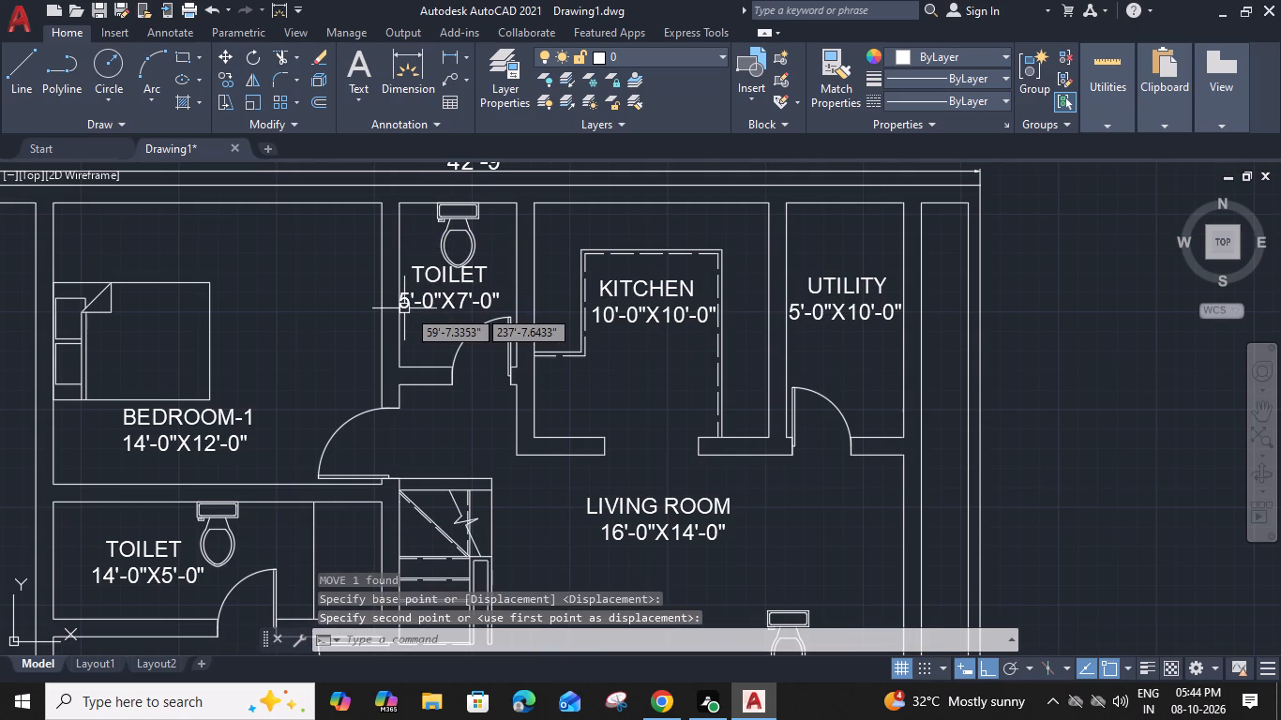
pyautogui.moveTo(419, 296); pyautogui.dragTo(445, 345, button='middle')
pyautogui.scroll(3, 445, 345)
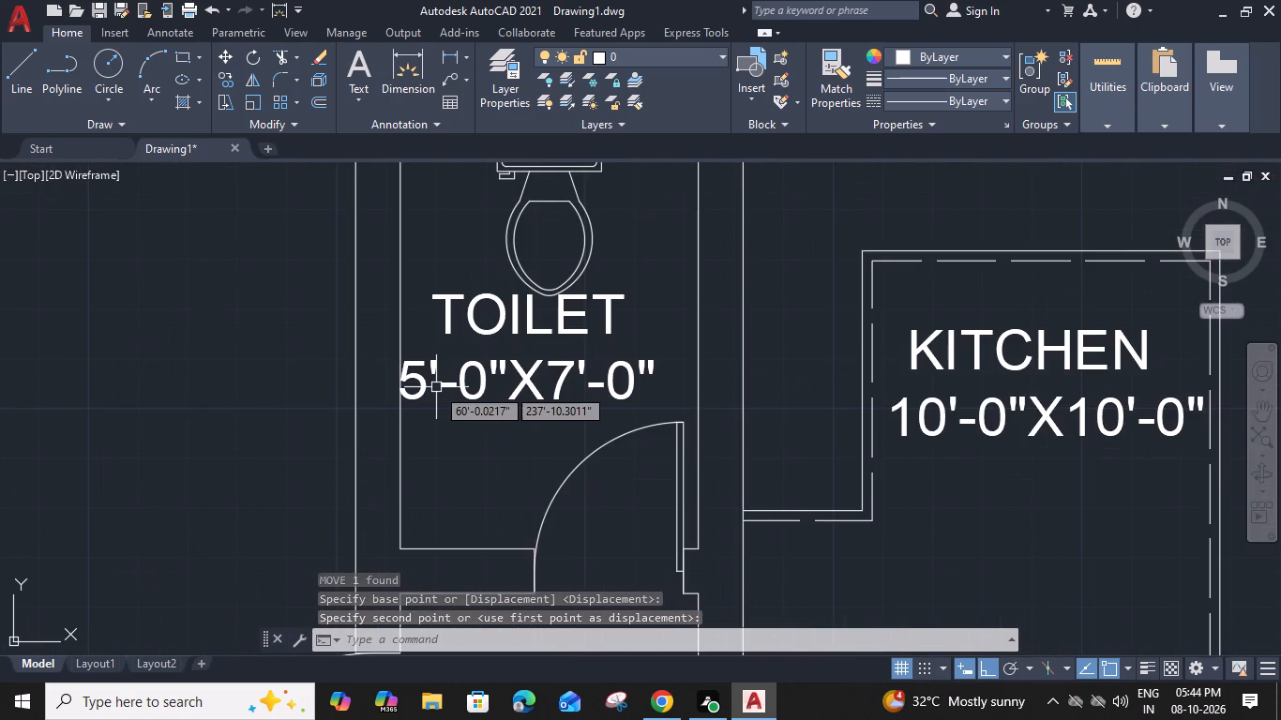
pyautogui.click(426, 385)
pyautogui.write('M')
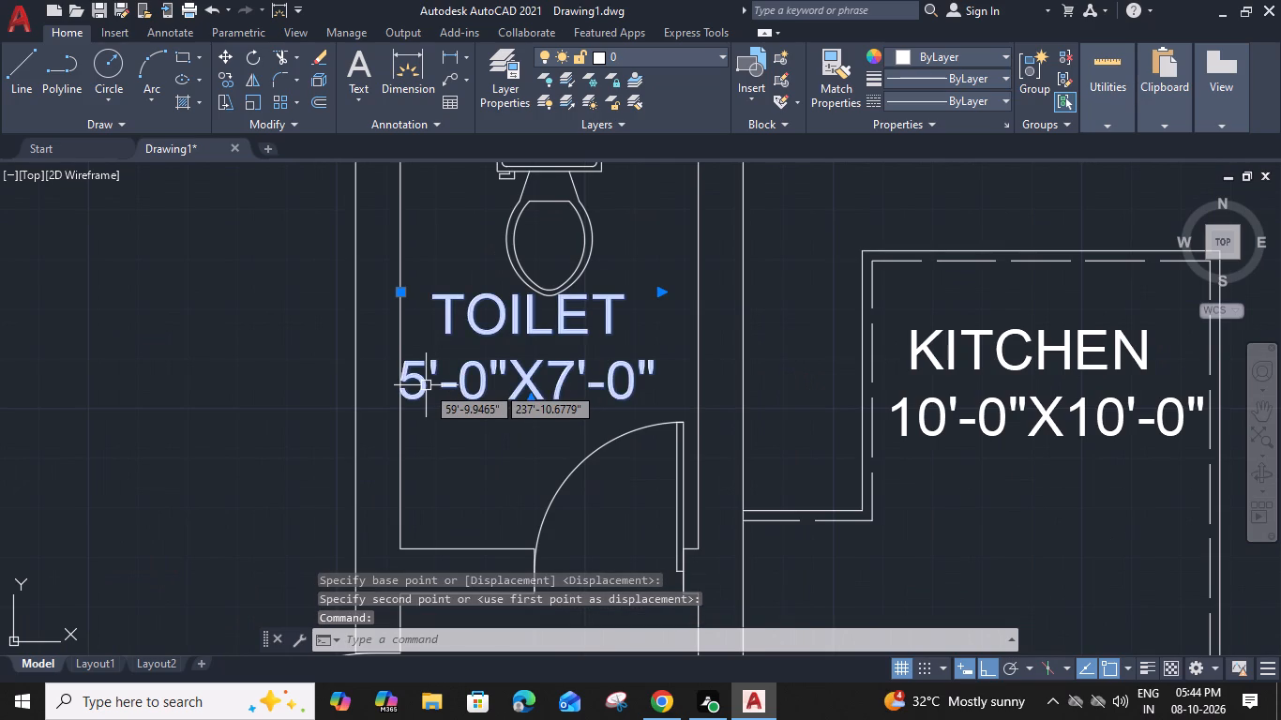
pyautogui.press('space')
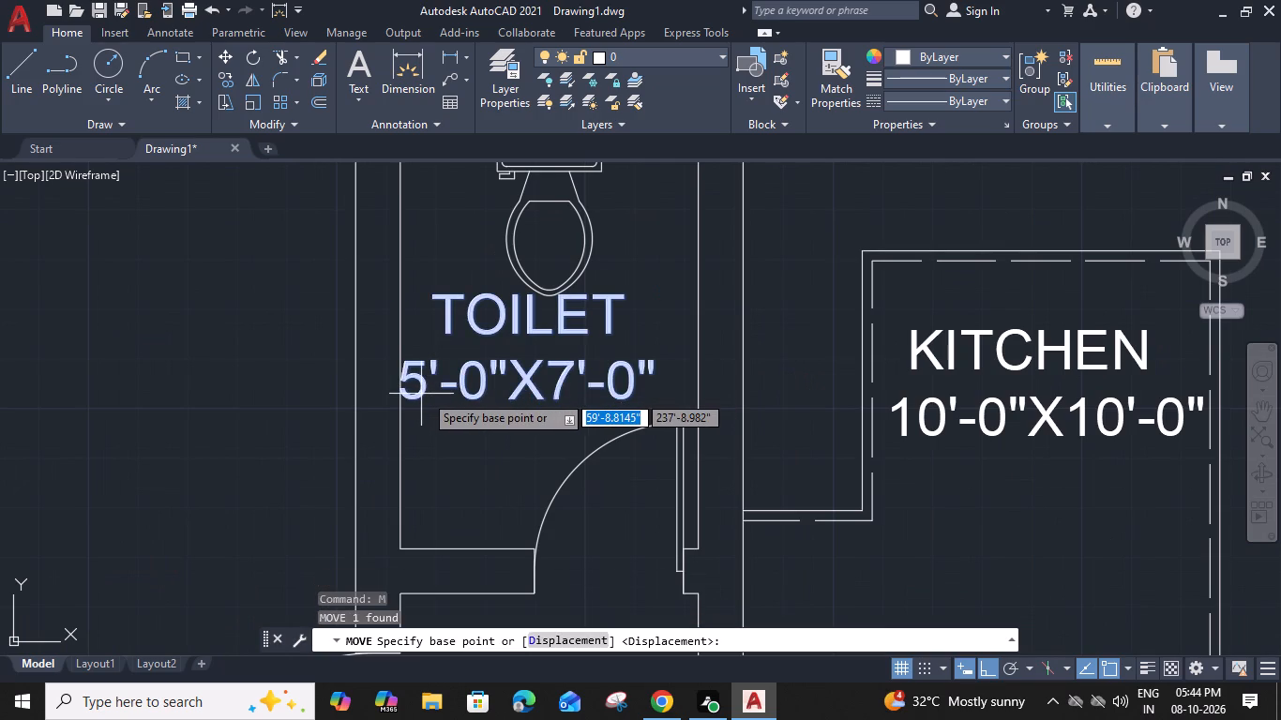
pyautogui.click(638, 395)
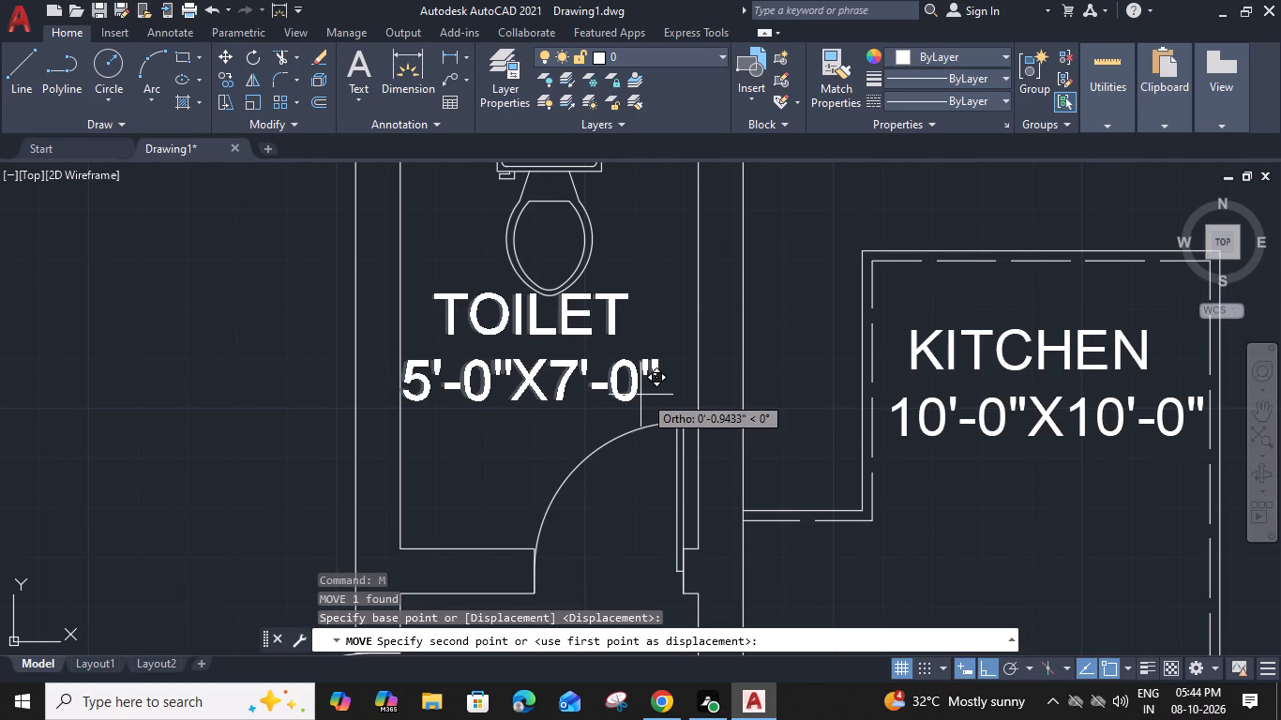
pyautogui.click(661, 399)
# Offset the vertical partition line in the 14'-0"X5'-0" toilet room by 2" toward the toilet fixture.
pyautogui.scroll(-3, 625, 400)
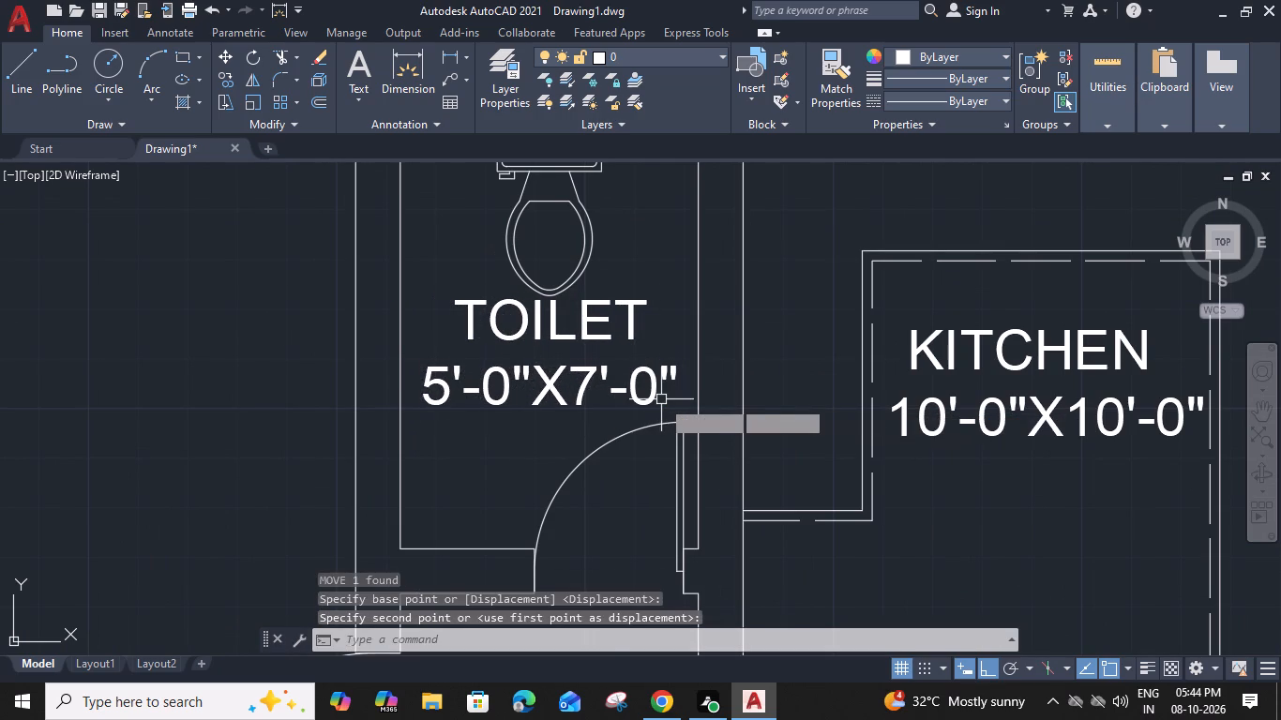
pyautogui.moveTo(573, 423); pyautogui.dragTo(643, 208, button='middle')
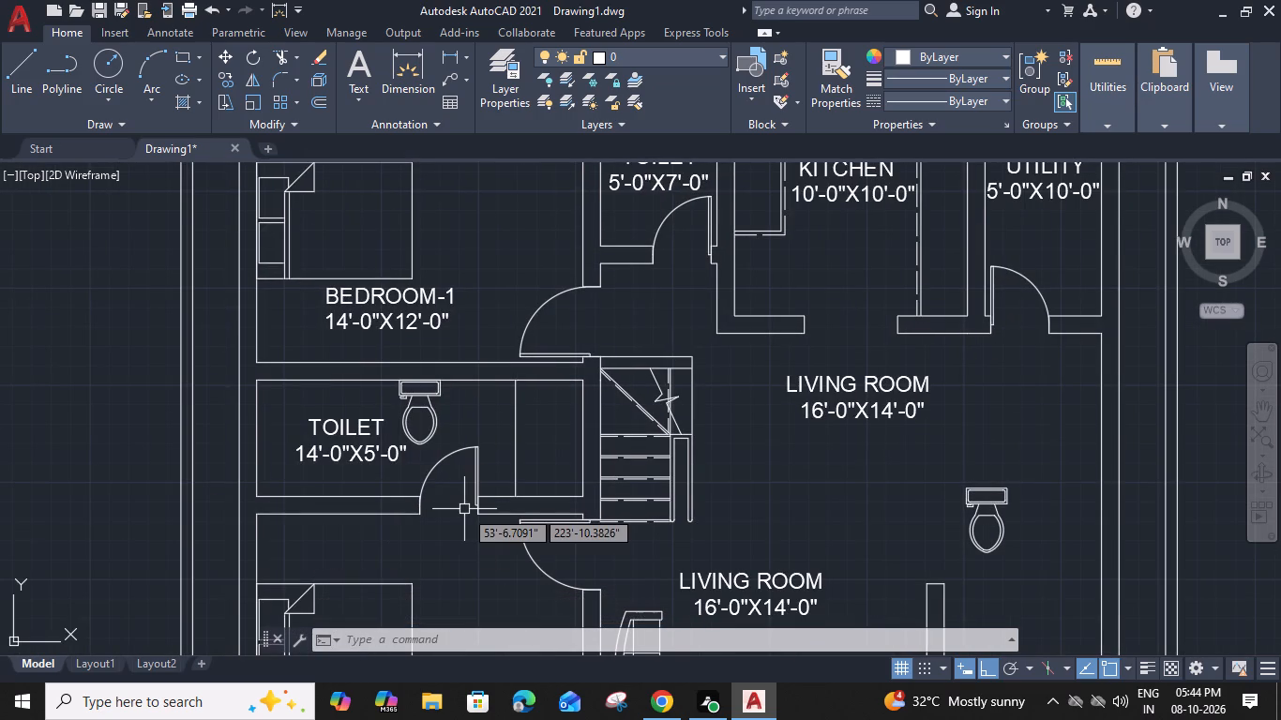
pyautogui.click(519, 451)
pyautogui.write('O')
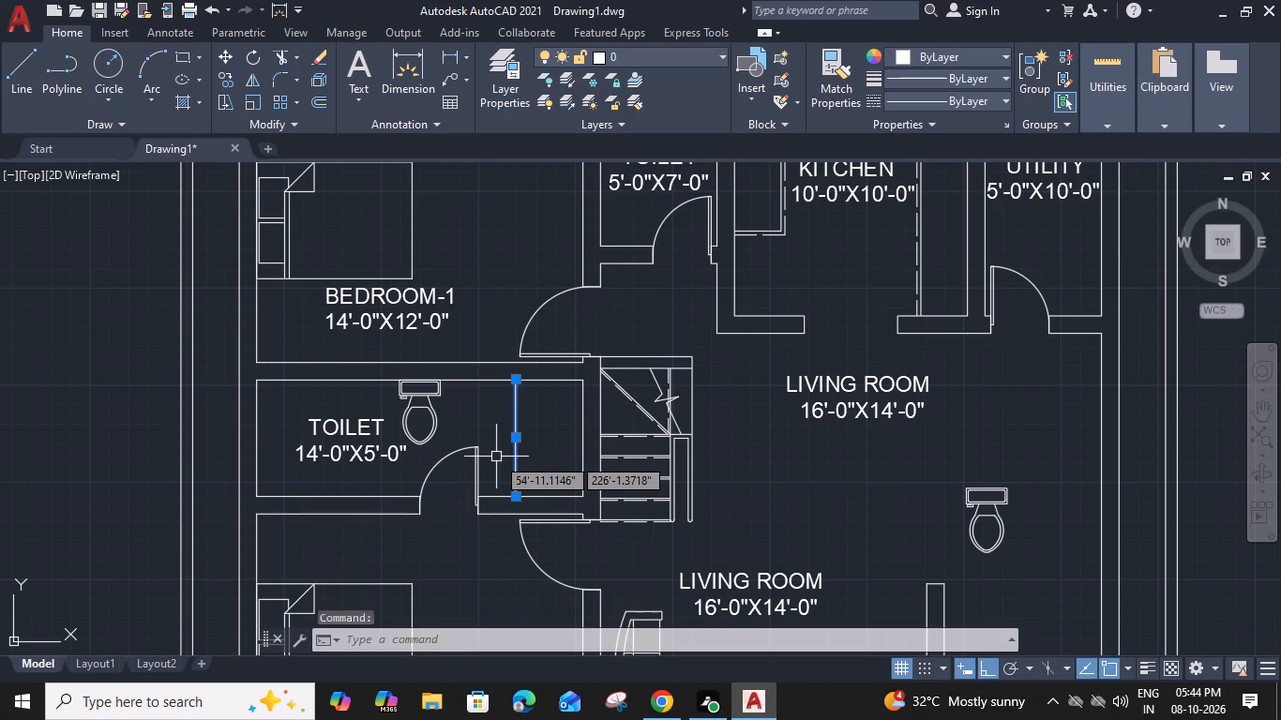
pyautogui.press('space')
pyautogui.write('2"')
pyautogui.press('Return')
pyautogui.click(496, 457)
pyautogui.press('Escape')
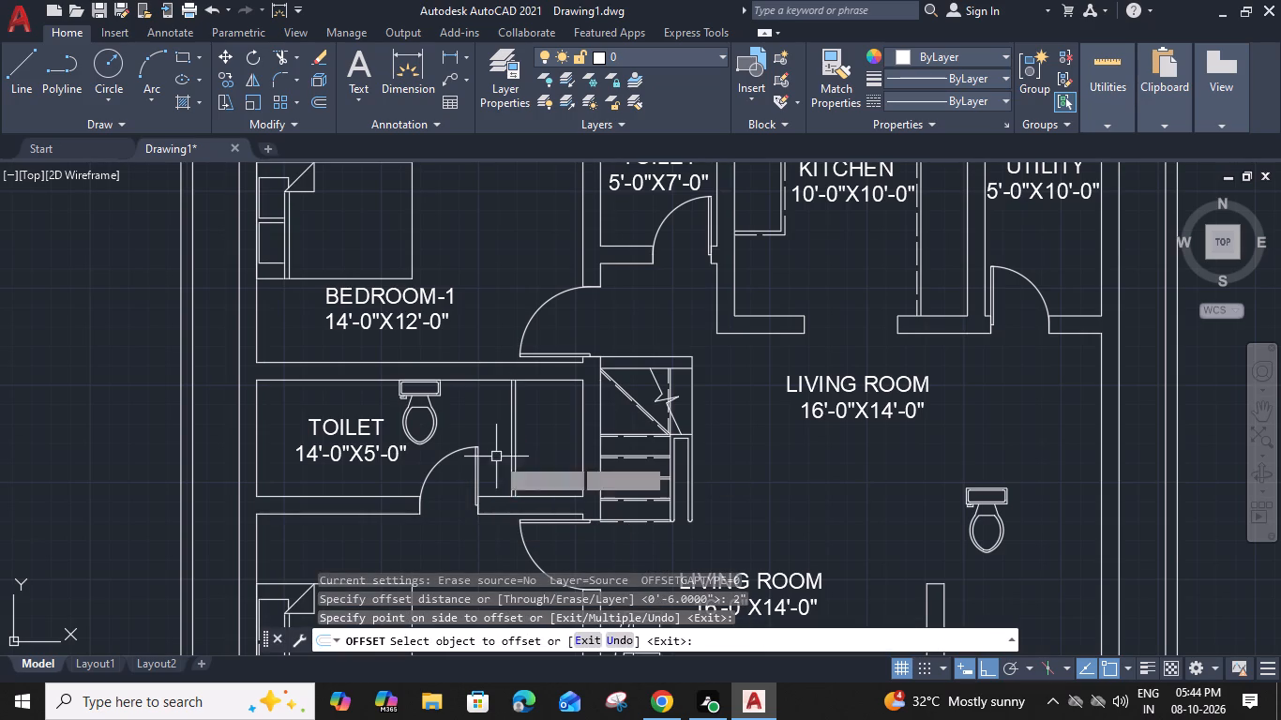
# Delete the spare toilet block from the open area of the living room.
pyautogui.moveTo(620, 457); pyautogui.dragTo(607, 245, button='middle')
pyautogui.moveTo(654, 408); pyautogui.dragTo(627, 347, button='middle')
pyautogui.moveTo(772, 441); pyautogui.dragTo(785, 449, button='middle')
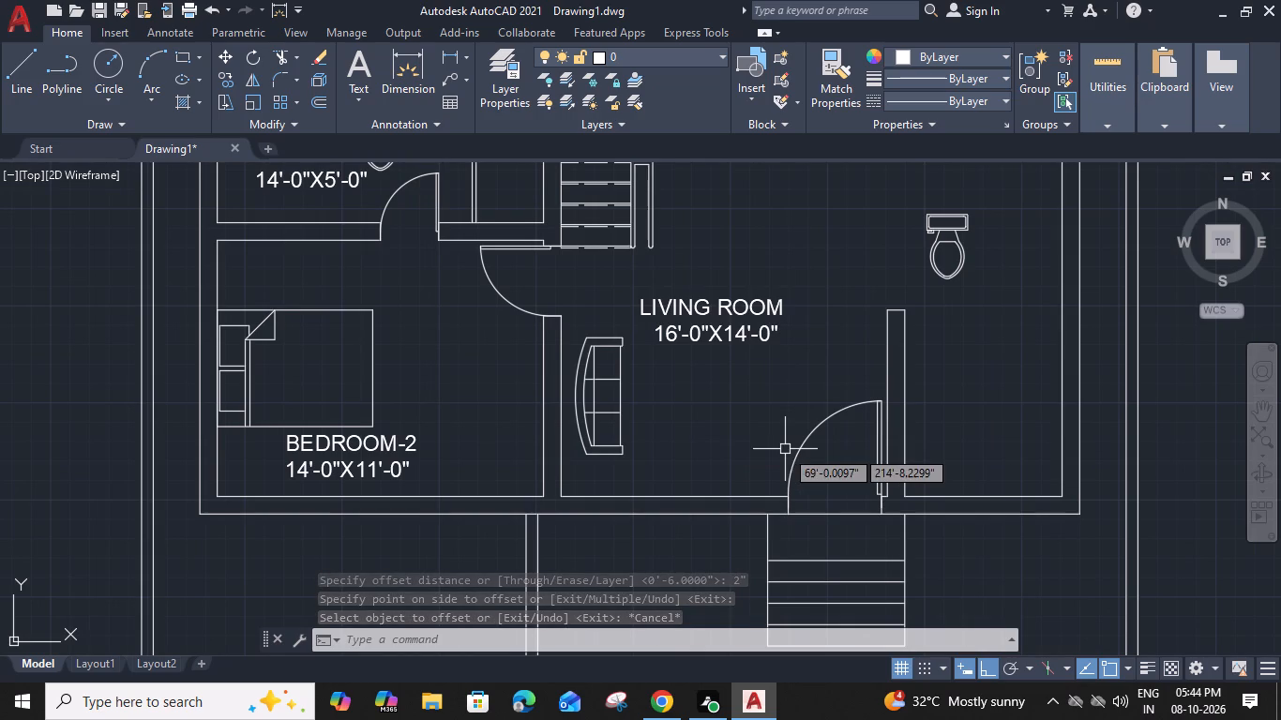
pyautogui.moveTo(785, 449); pyautogui.dragTo(689, 427, button='middle')
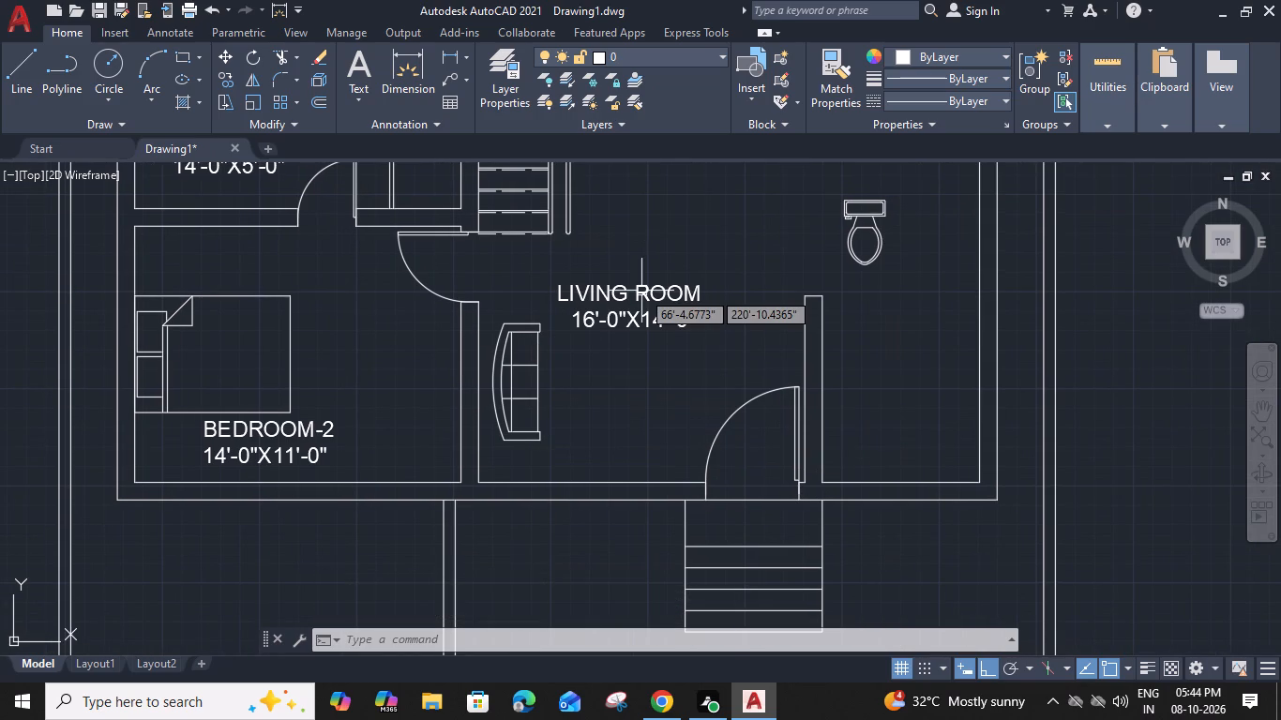
pyautogui.moveTo(854, 338); pyautogui.dragTo(653, 628, button='middle')
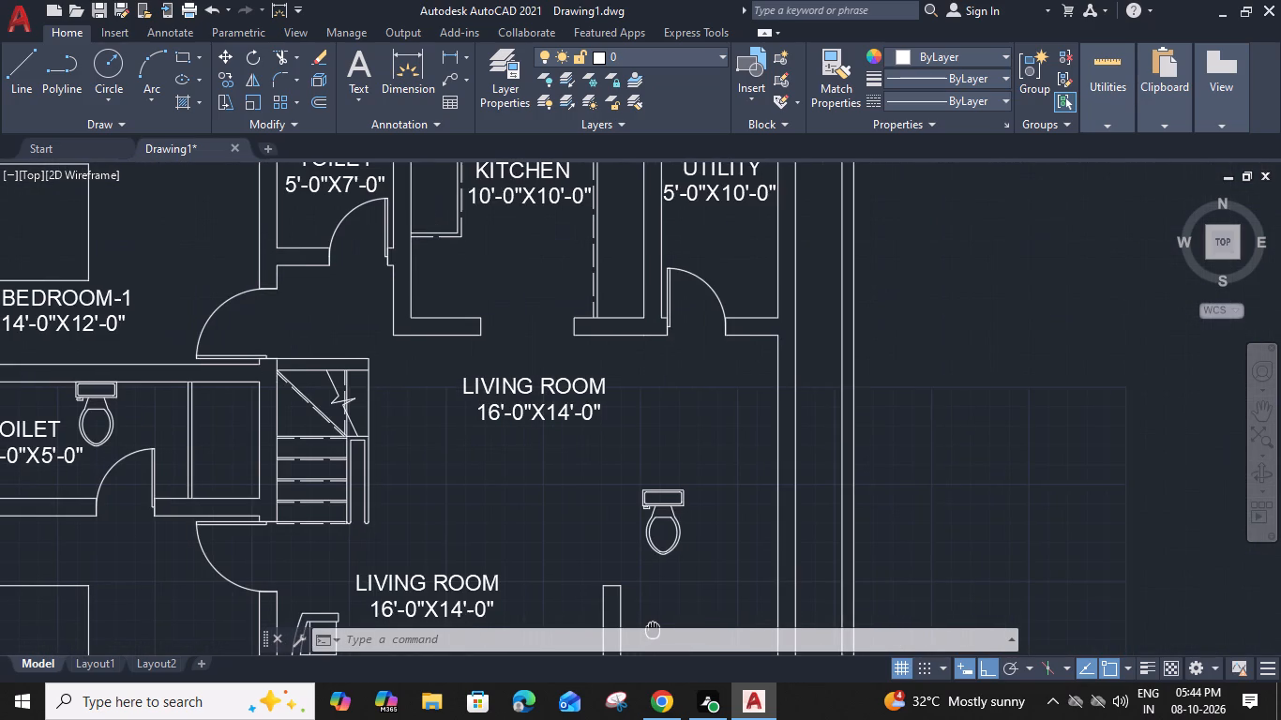
pyautogui.scroll(-2, 653, 517)
pyautogui.click(656, 519)
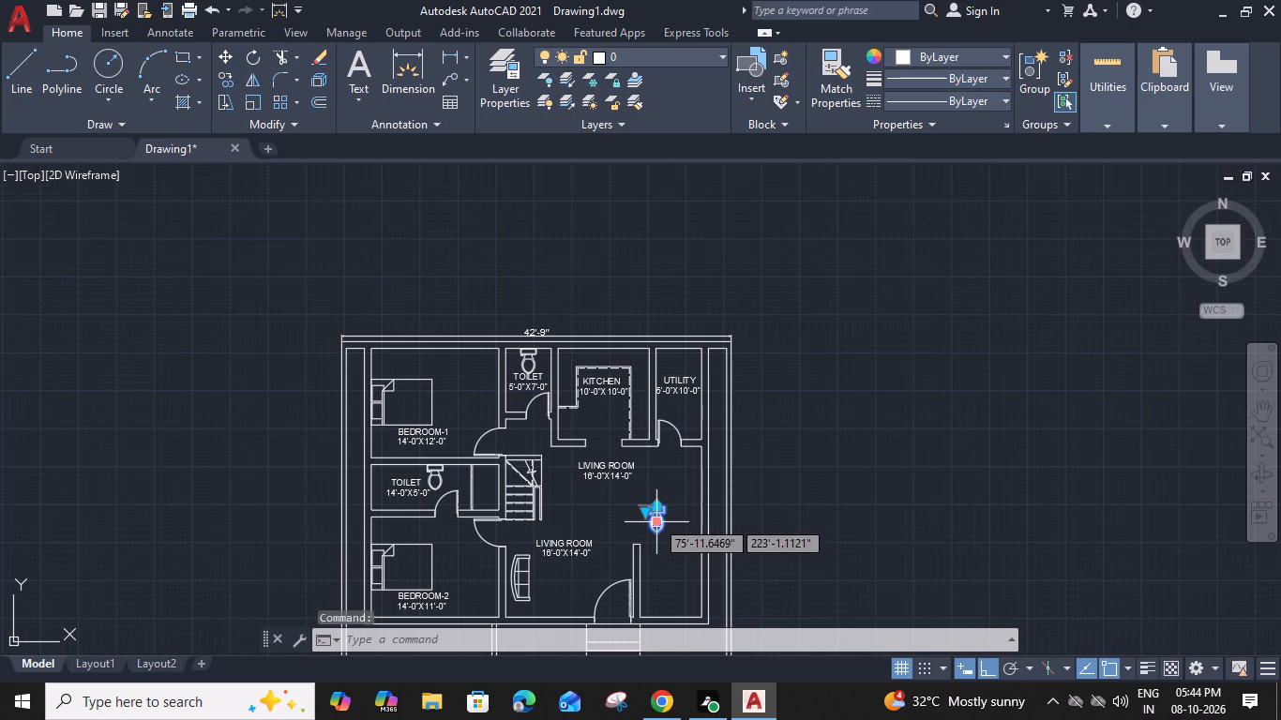
pyautogui.press('Delete')
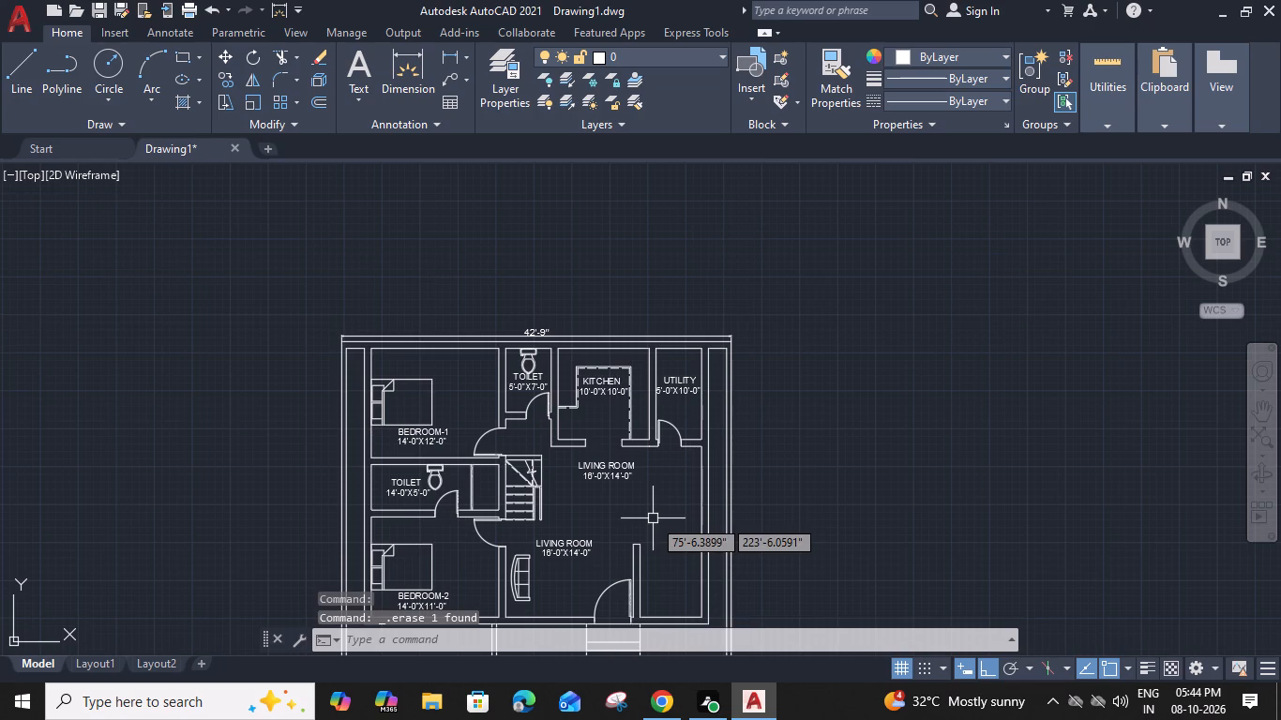
# Offset BEDROOM-1's wall line facing the 5'-0"X7'-0" toilet and its upper wall line 1" into the bedroom.
pyautogui.moveTo(481, 452); pyautogui.dragTo(702, 445, button='middle')
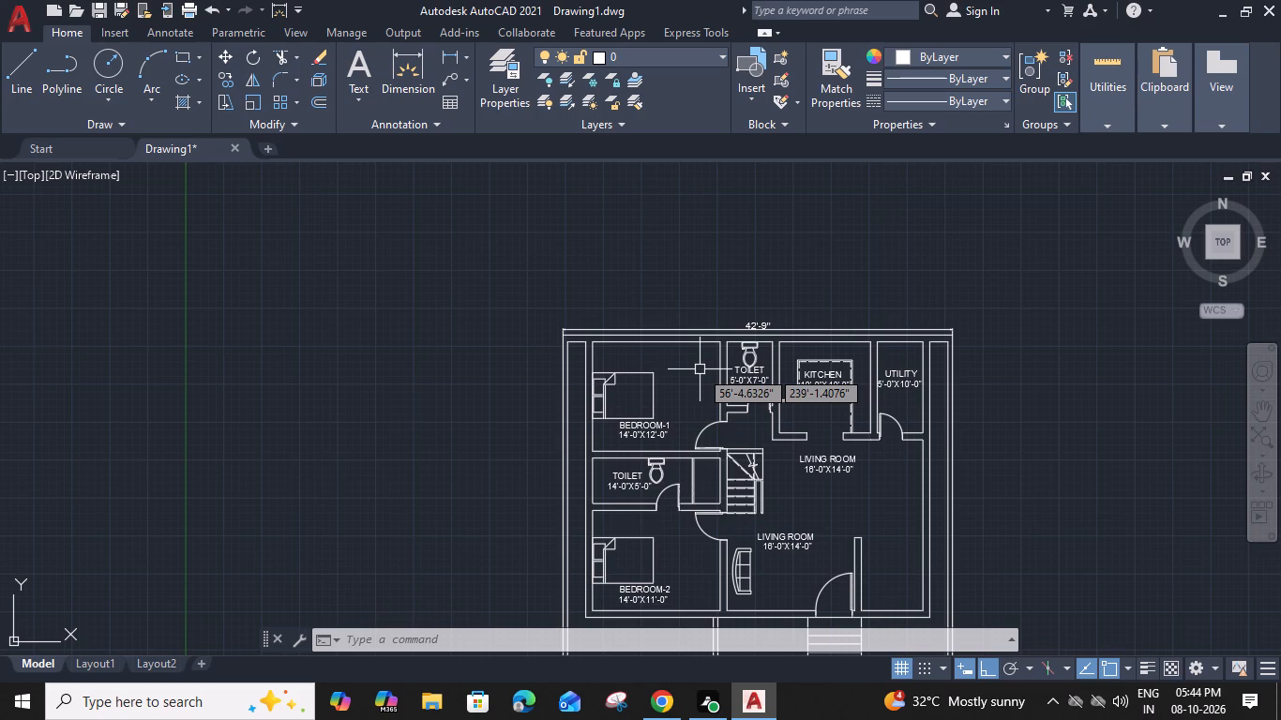
pyautogui.moveTo(670, 466); pyautogui.dragTo(670, 447, button='middle')
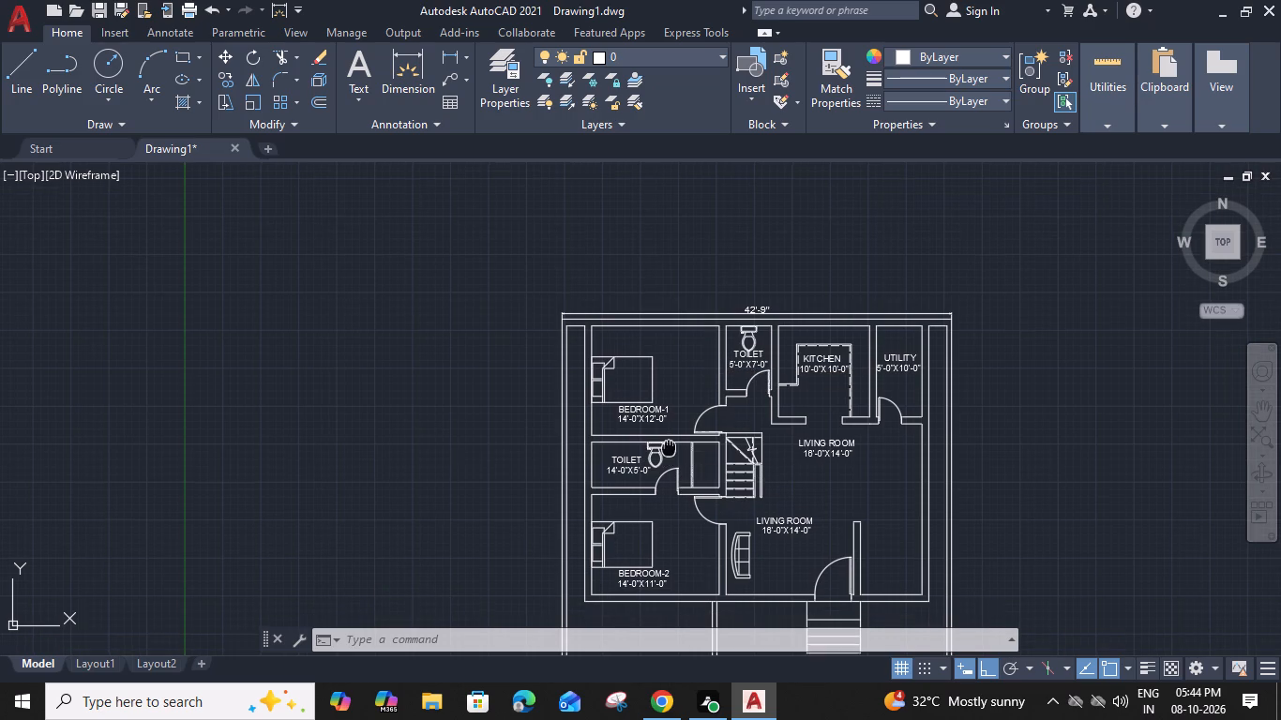
pyautogui.moveTo(670, 447); pyautogui.dragTo(686, 441, button='middle')
pyautogui.scroll(2, 738, 337)
pyautogui.click(733, 348)
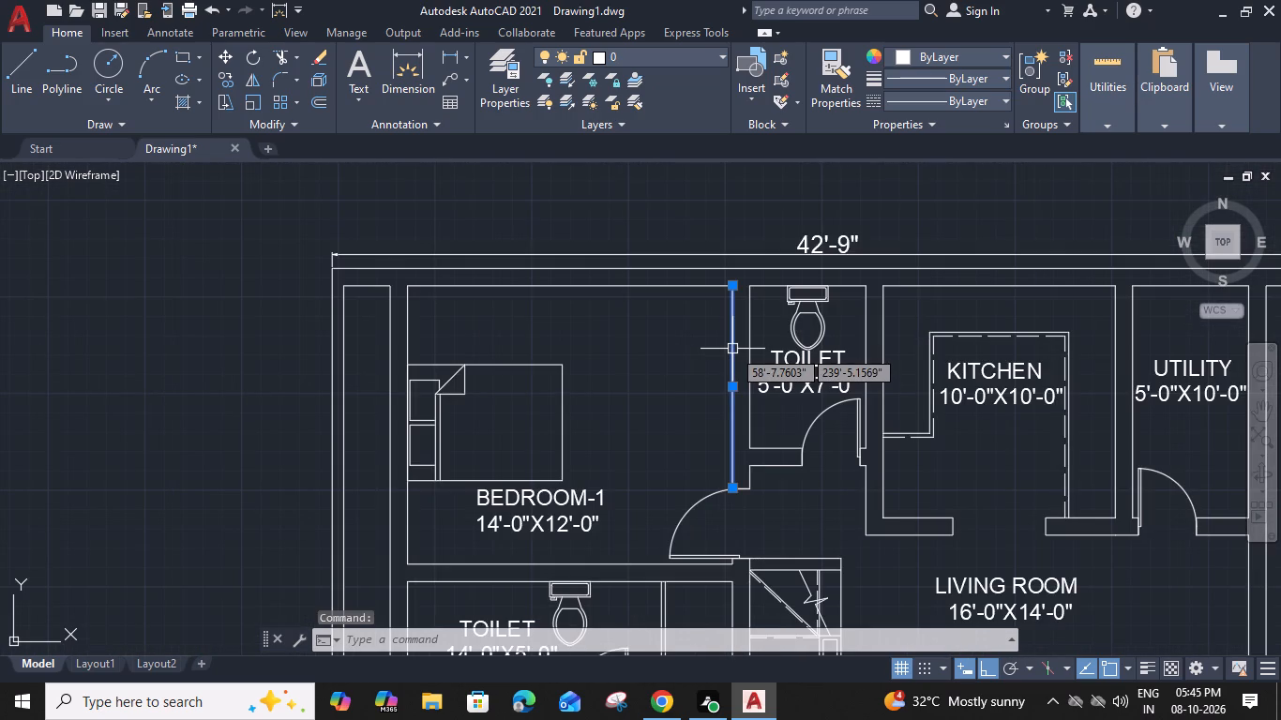
pyautogui.write('O 2')
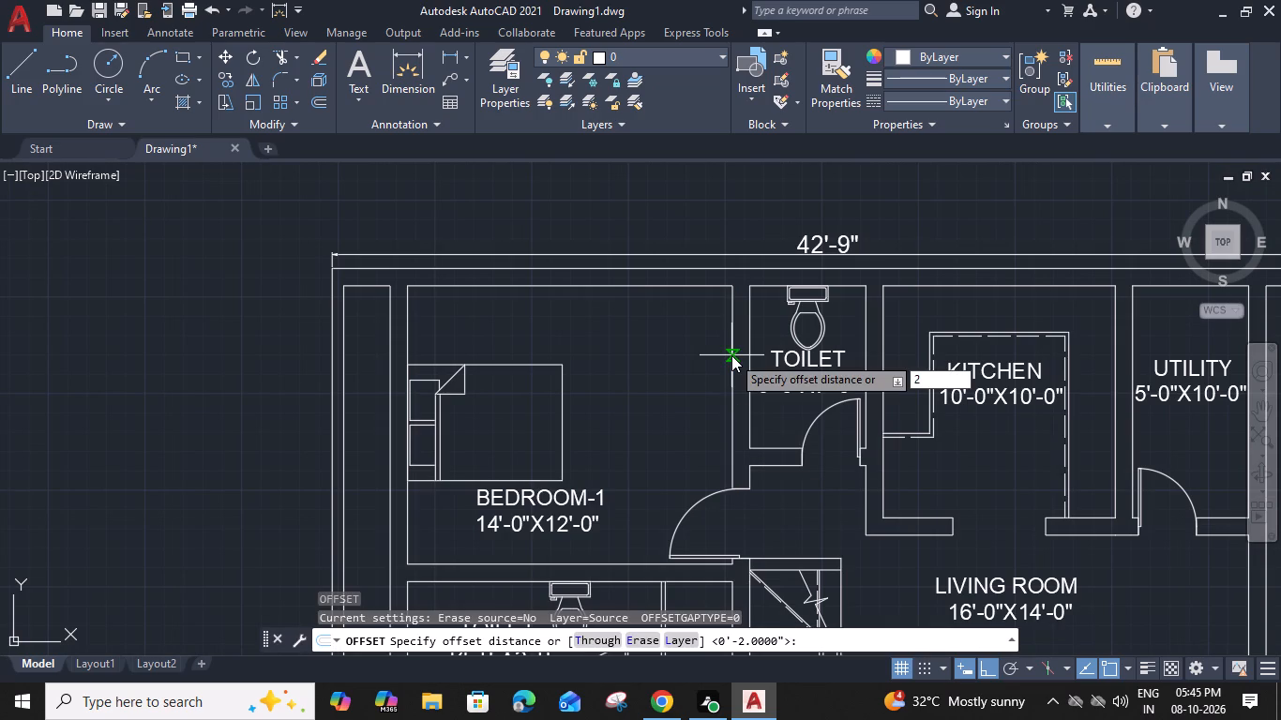
pyautogui.press('BackSpace')
pyautogui.write('1"')
pyautogui.press('Return')
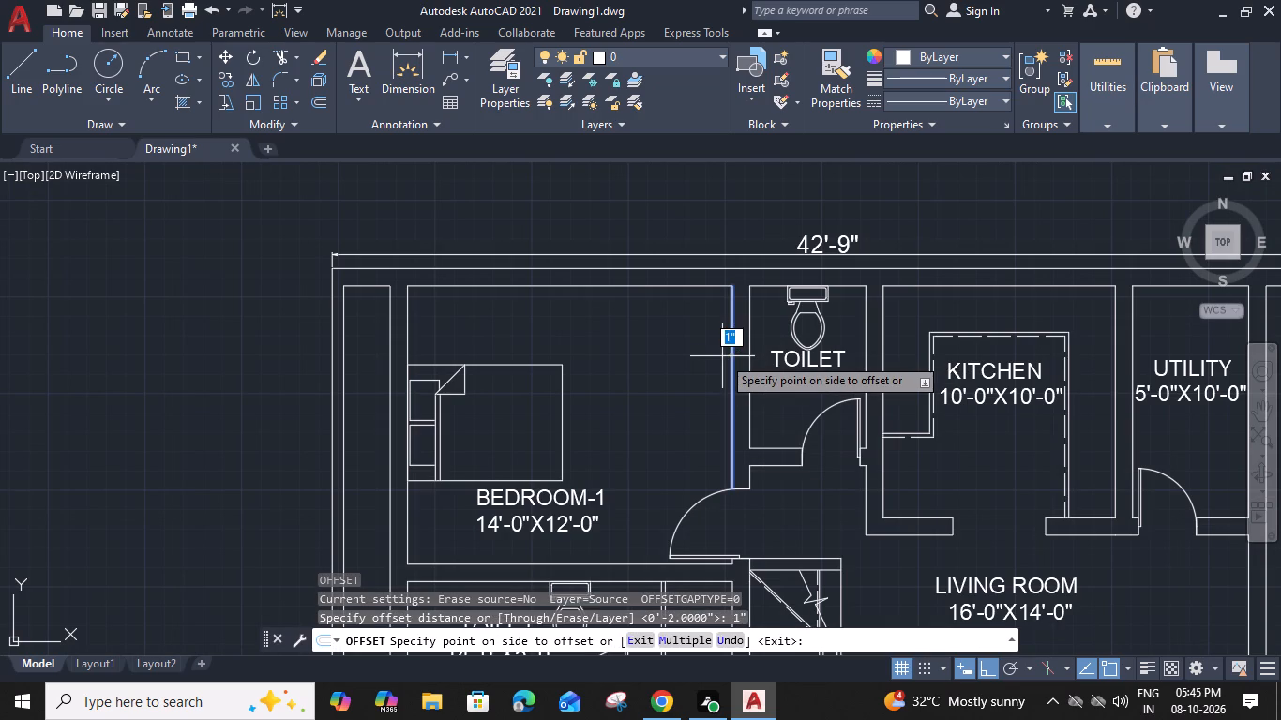
pyautogui.scroll(2, 722, 356)
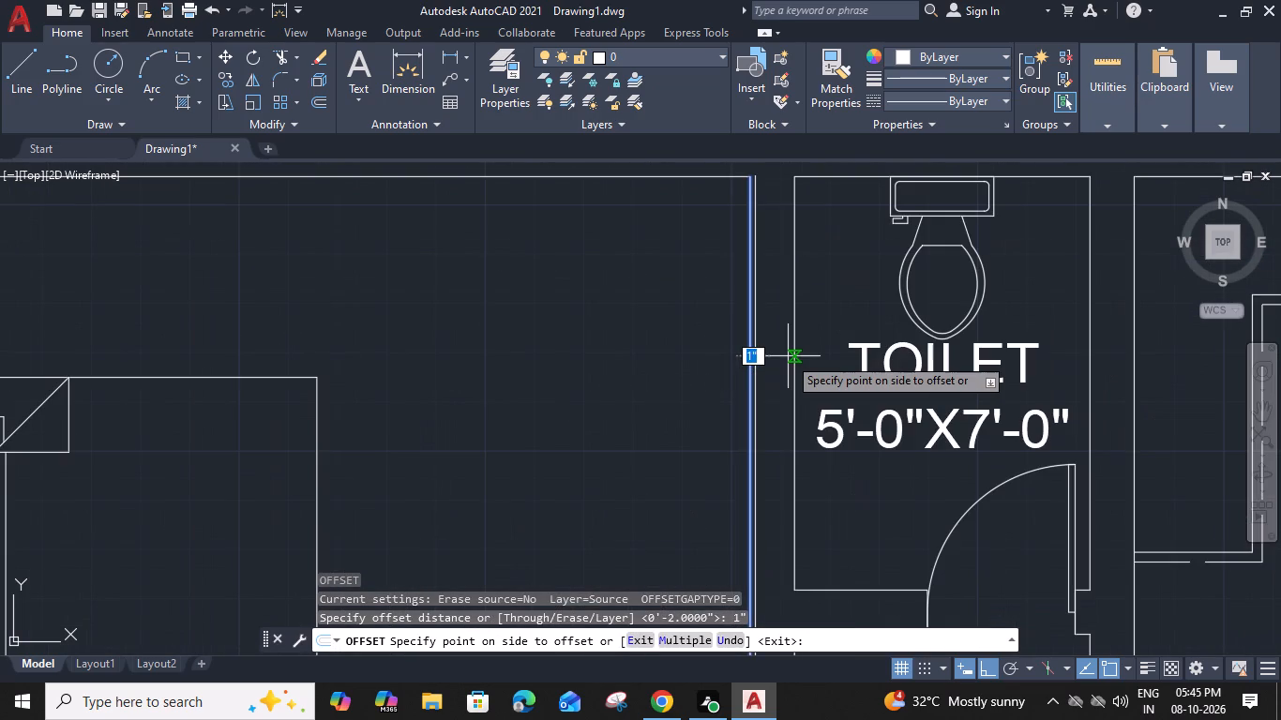
pyautogui.click(646, 380)
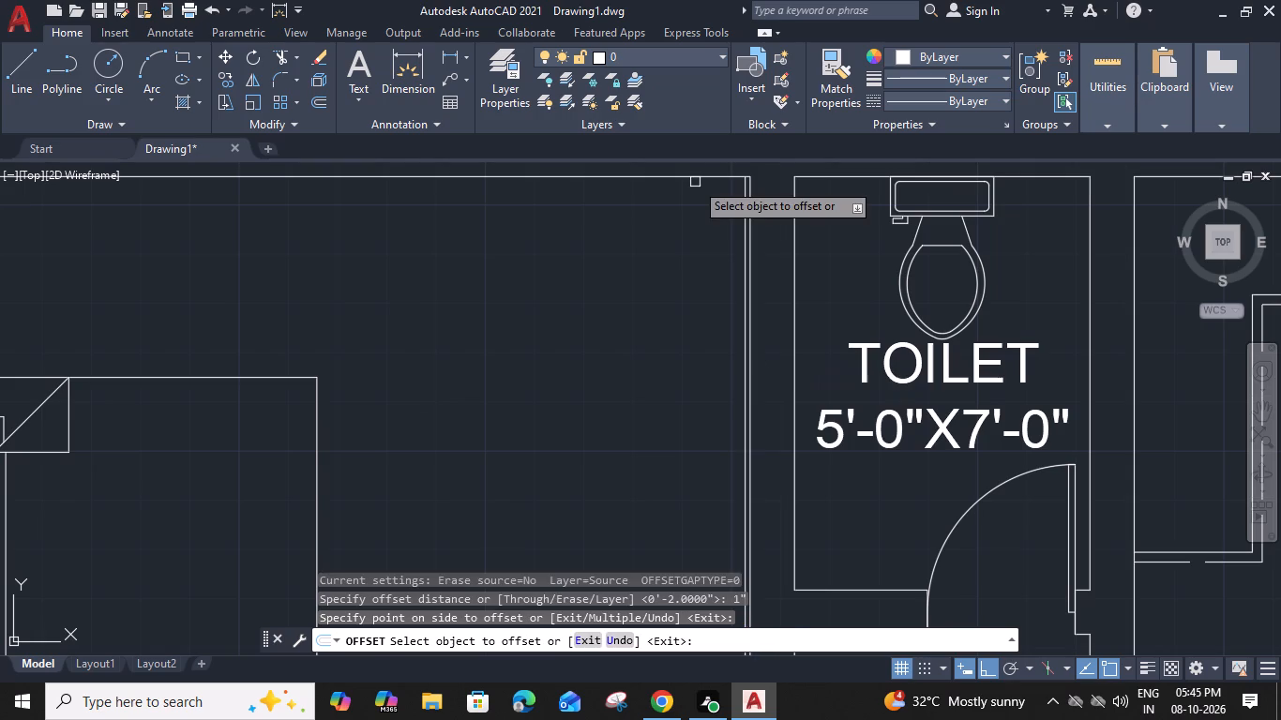
pyautogui.click(697, 178)
pyautogui.click(674, 251)
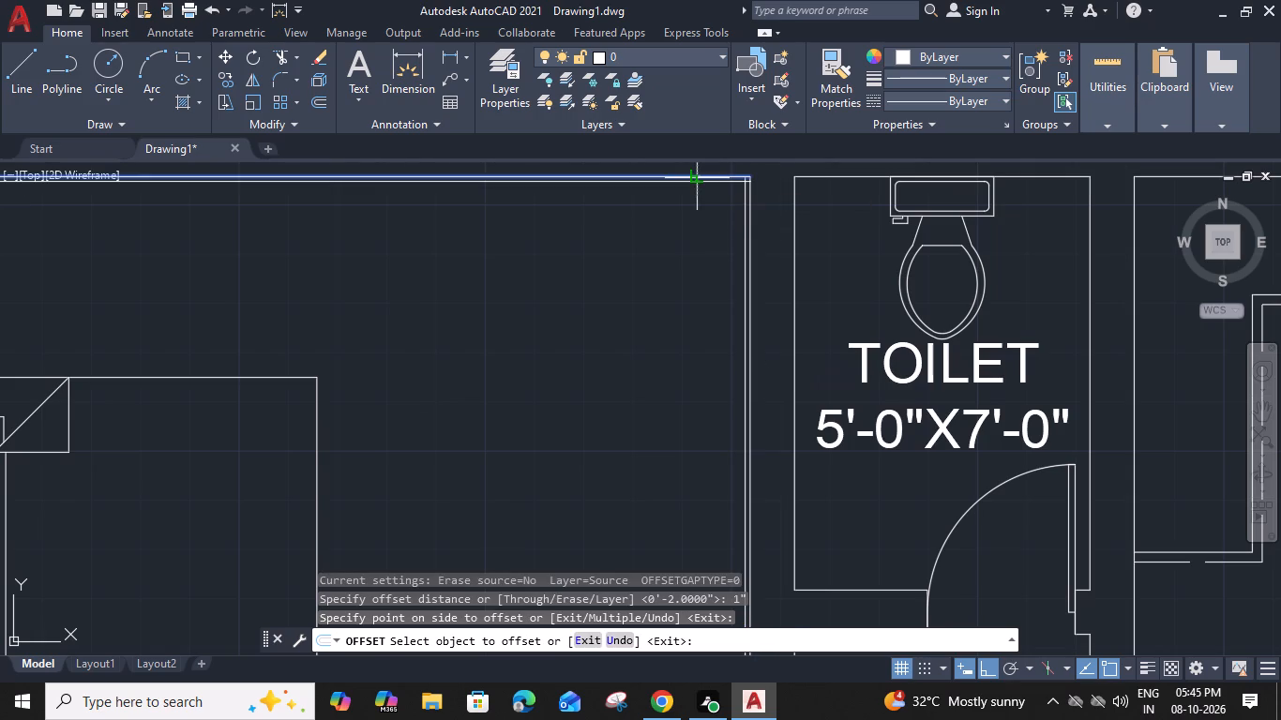
pyautogui.press('Escape')
# Trim the overlapping ends of the two 1" offset lines at BEDROOM-1's upper-right corner.
pyautogui.write('TR')
pyautogui.press('space')
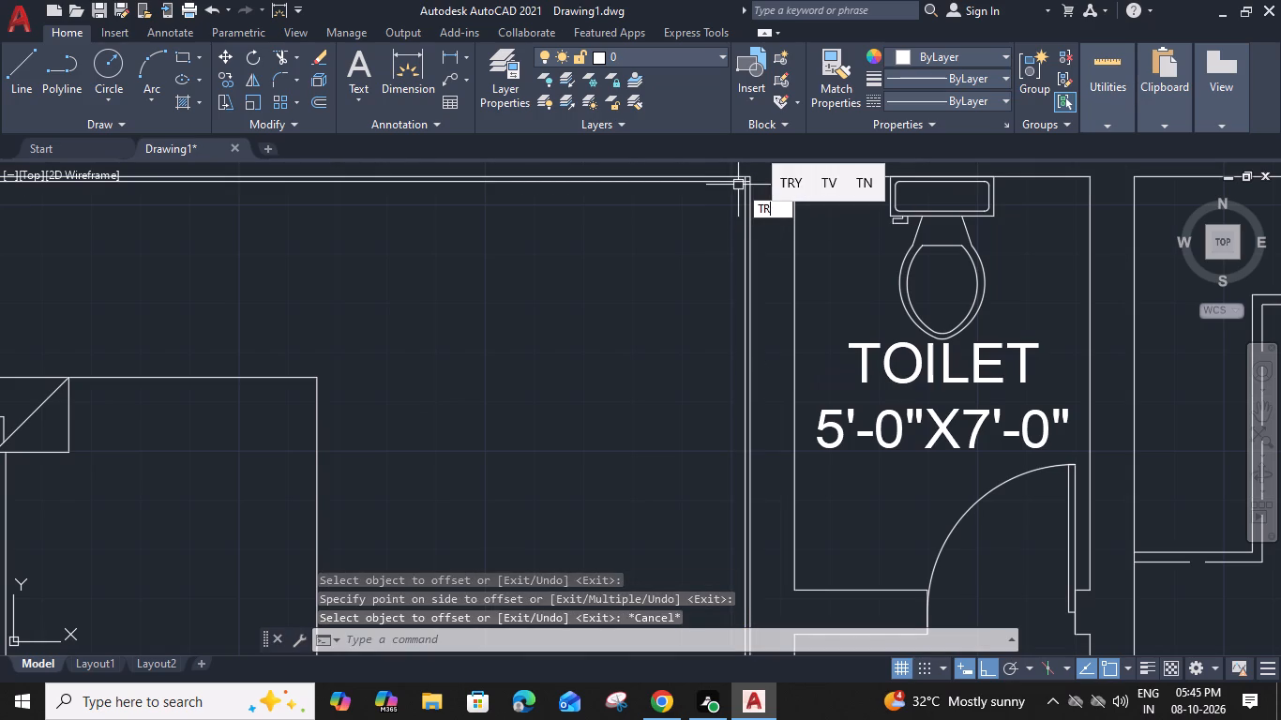
pyautogui.scroll(3, 748, 181)
pyautogui.click(746, 184)
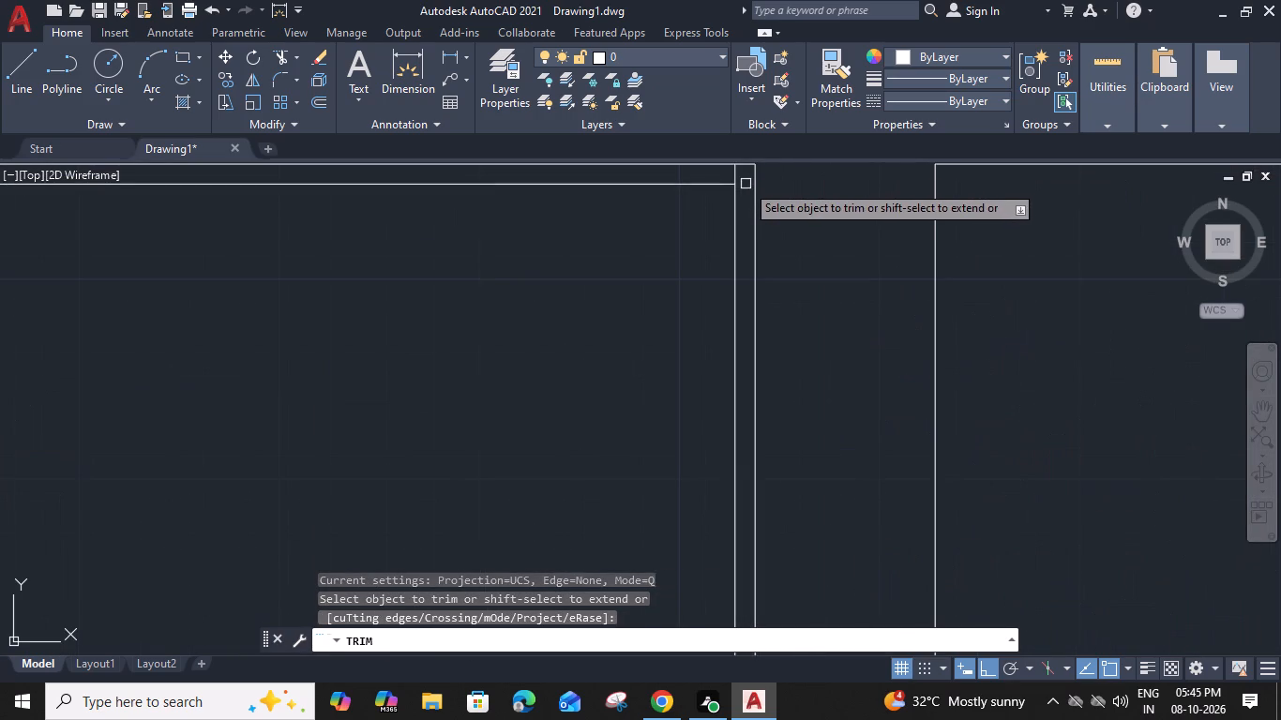
pyautogui.click(738, 174)
pyautogui.press('Escape')
# Offset the vertical inner line beside BEDROOM-1's right wall 2' into the bedroom.
pyautogui.scroll(-3, 739, 178)
pyautogui.moveTo(731, 319); pyautogui.dragTo(731, 255, button='middle')
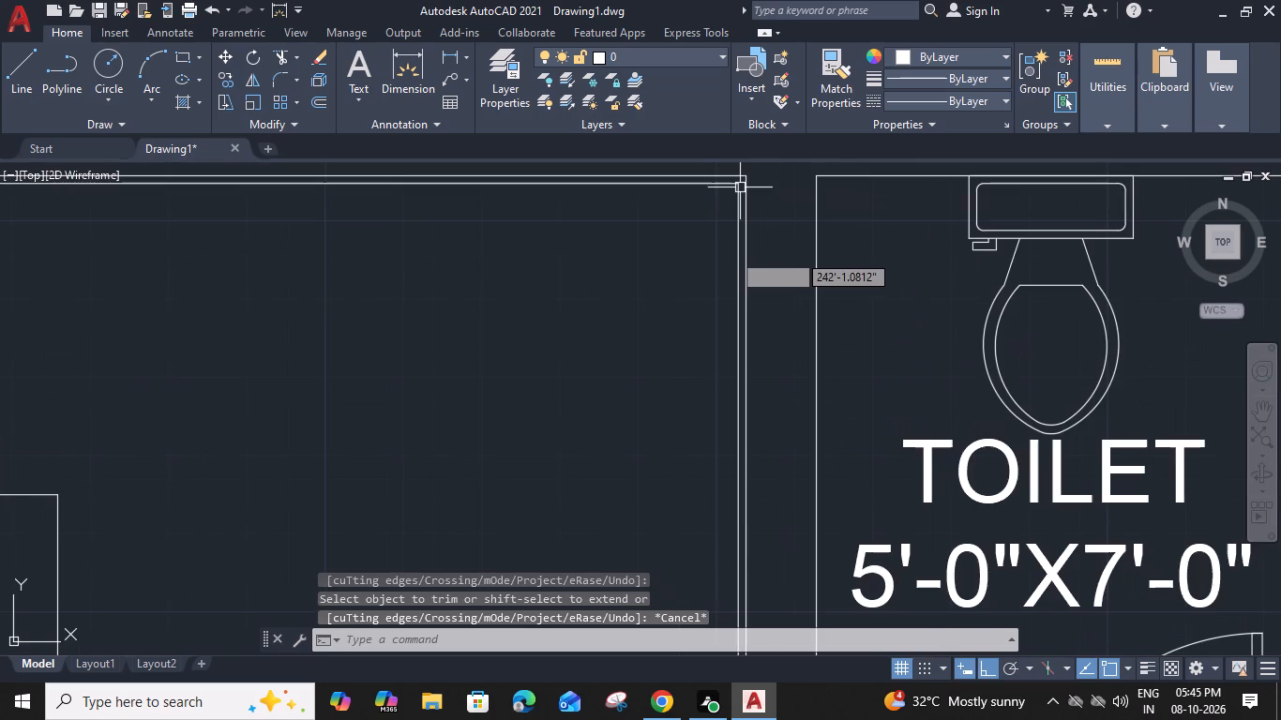
pyautogui.moveTo(731, 255); pyautogui.dragTo(733, 187, button='middle')
pyautogui.scroll(-2, 733, 205)
pyautogui.moveTo(727, 256); pyautogui.dragTo(732, 327, button='middle')
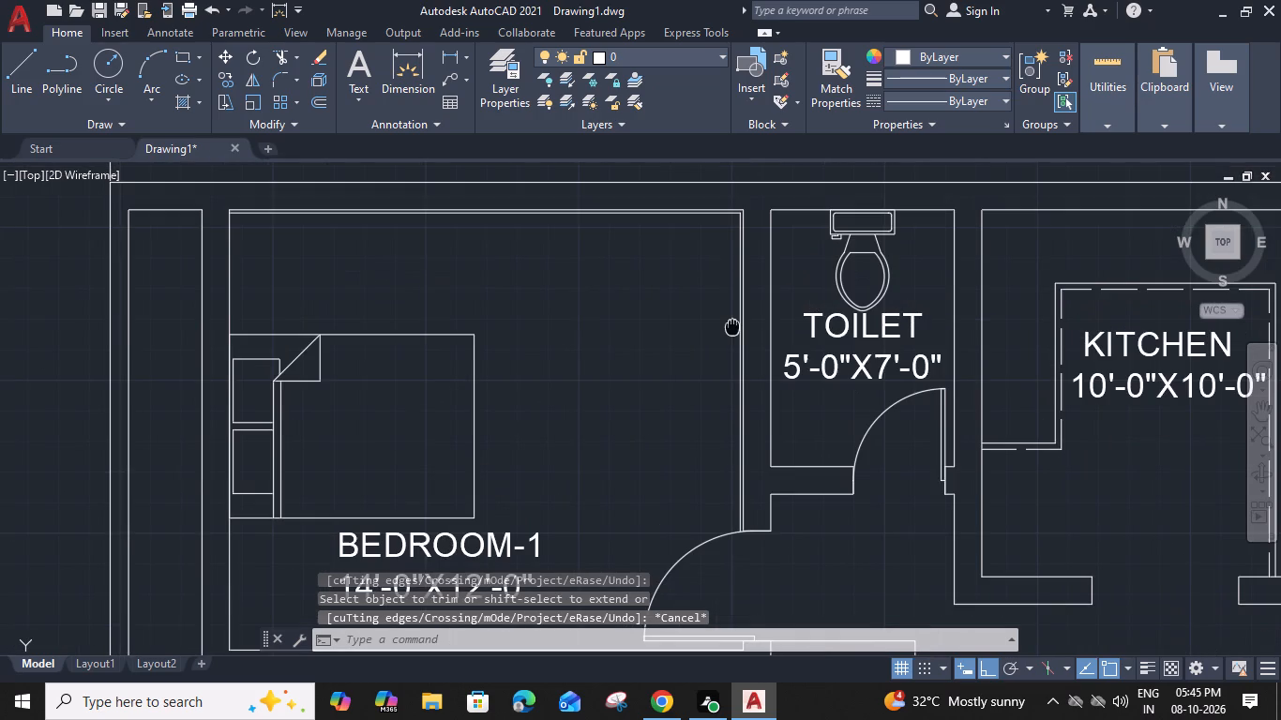
pyautogui.scroll(1, 740, 287)
pyautogui.click(740, 287)
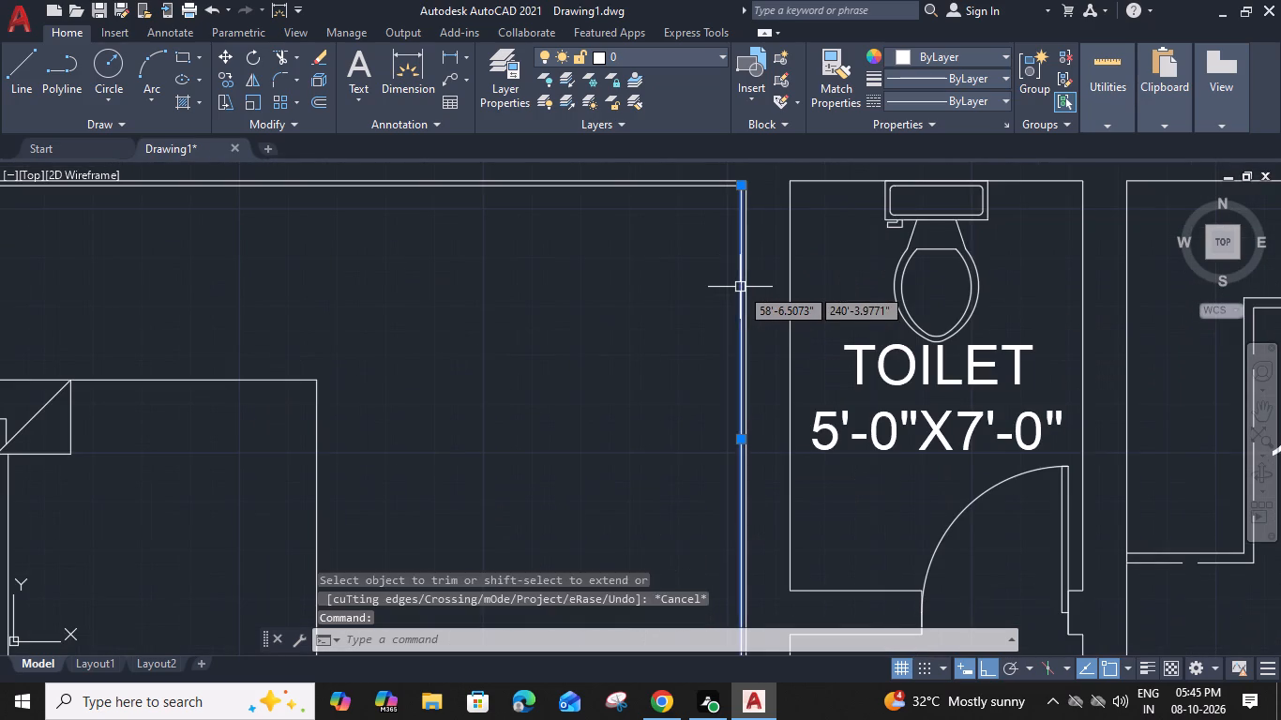
pyautogui.write("O 2'")
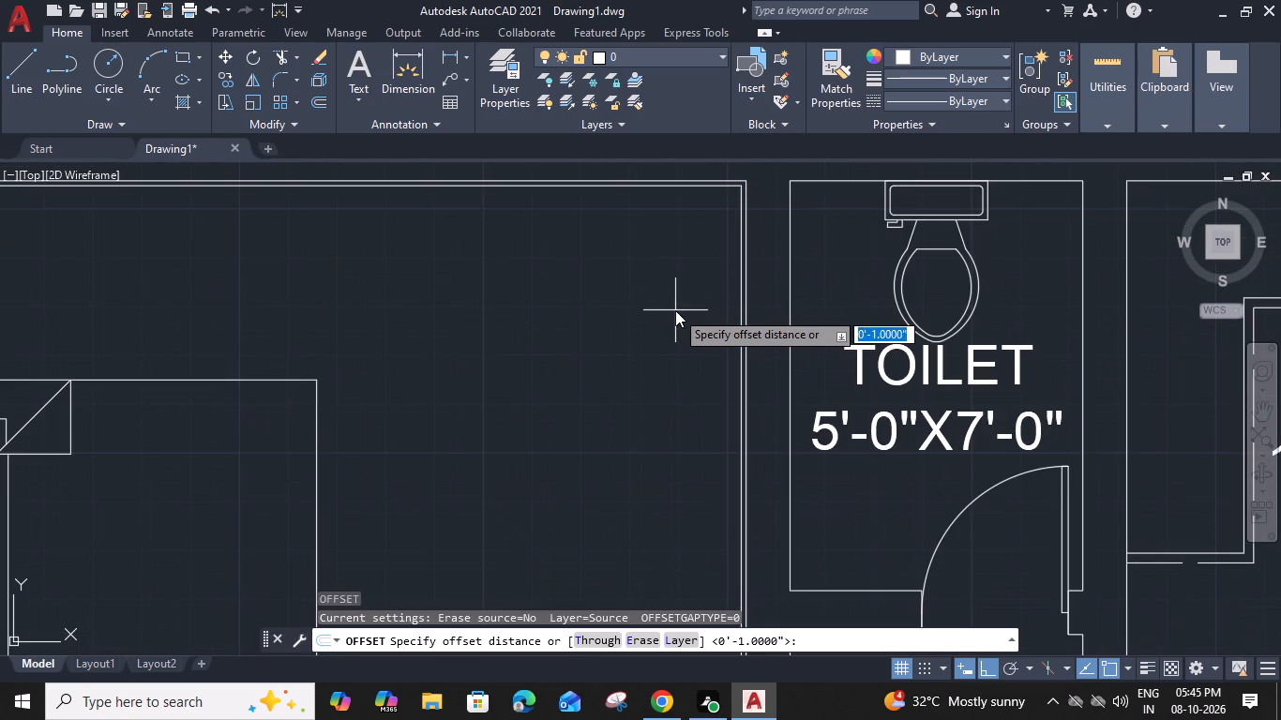
pyautogui.press('space')
pyautogui.click(675, 310)
# Offset the new vertical line in BEDROOM-1 by 2" toward the bed to give it thickness.
pyautogui.moveTo(624, 301); pyautogui.dragTo(622, 301)
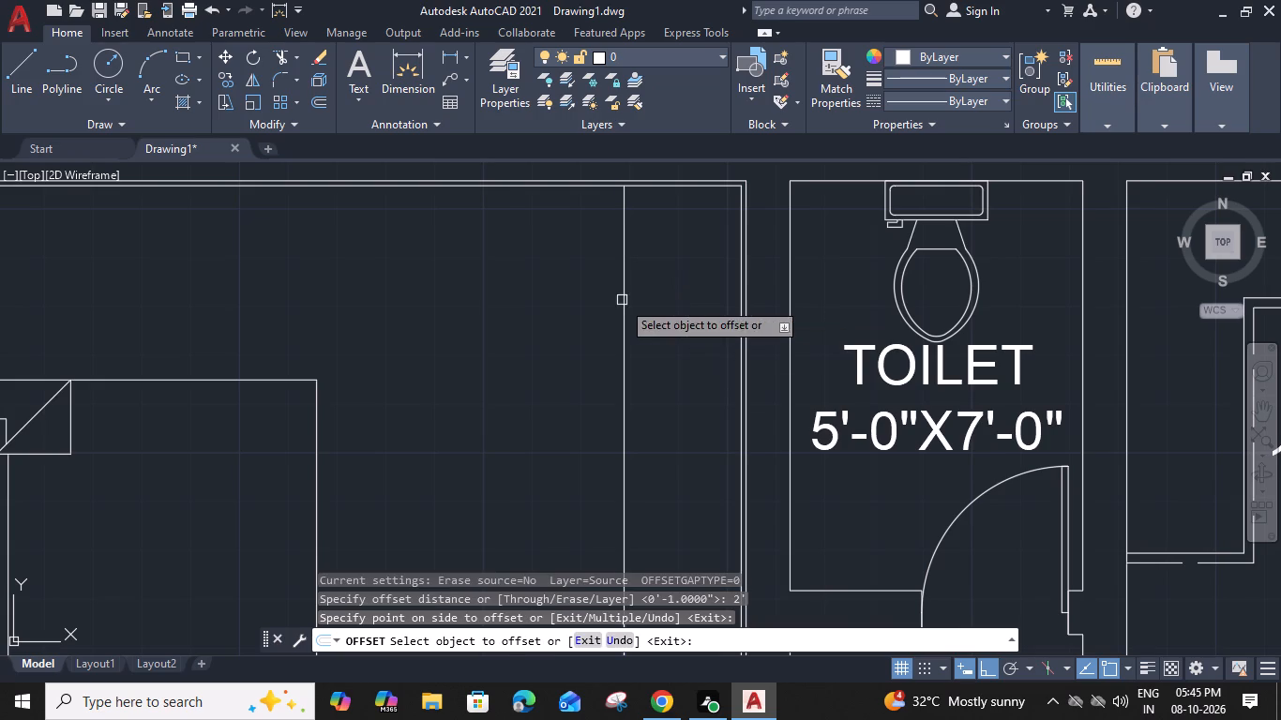
pyautogui.moveTo(622, 301); pyautogui.dragTo(615, 305)
pyautogui.press('2')
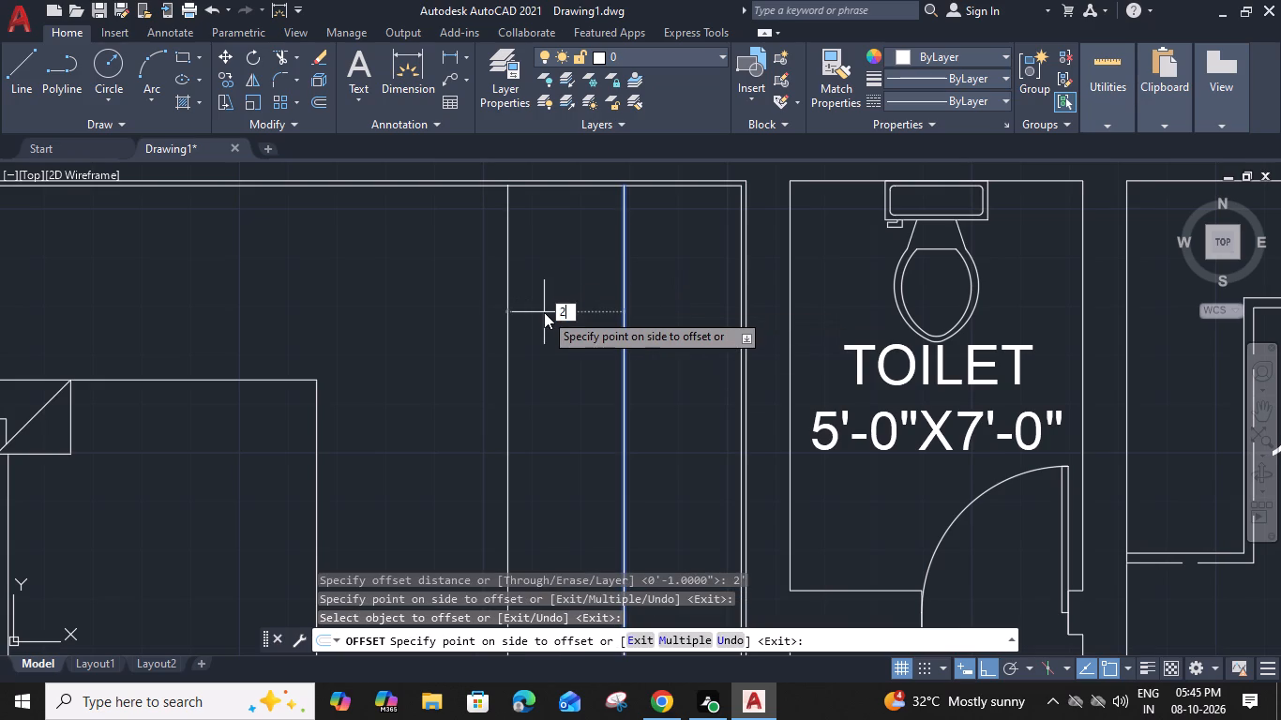
pyautogui.hotkey('shift', '"')
pyautogui.press('Return')
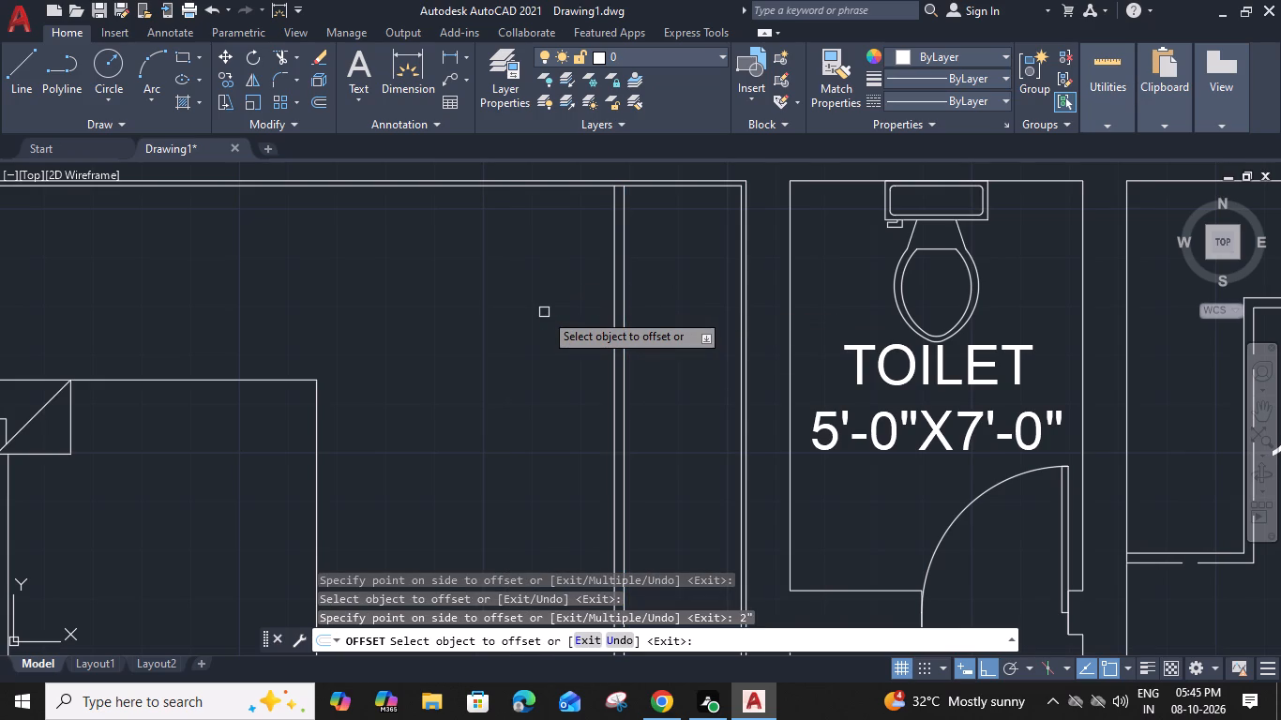
pyautogui.press('Escape')
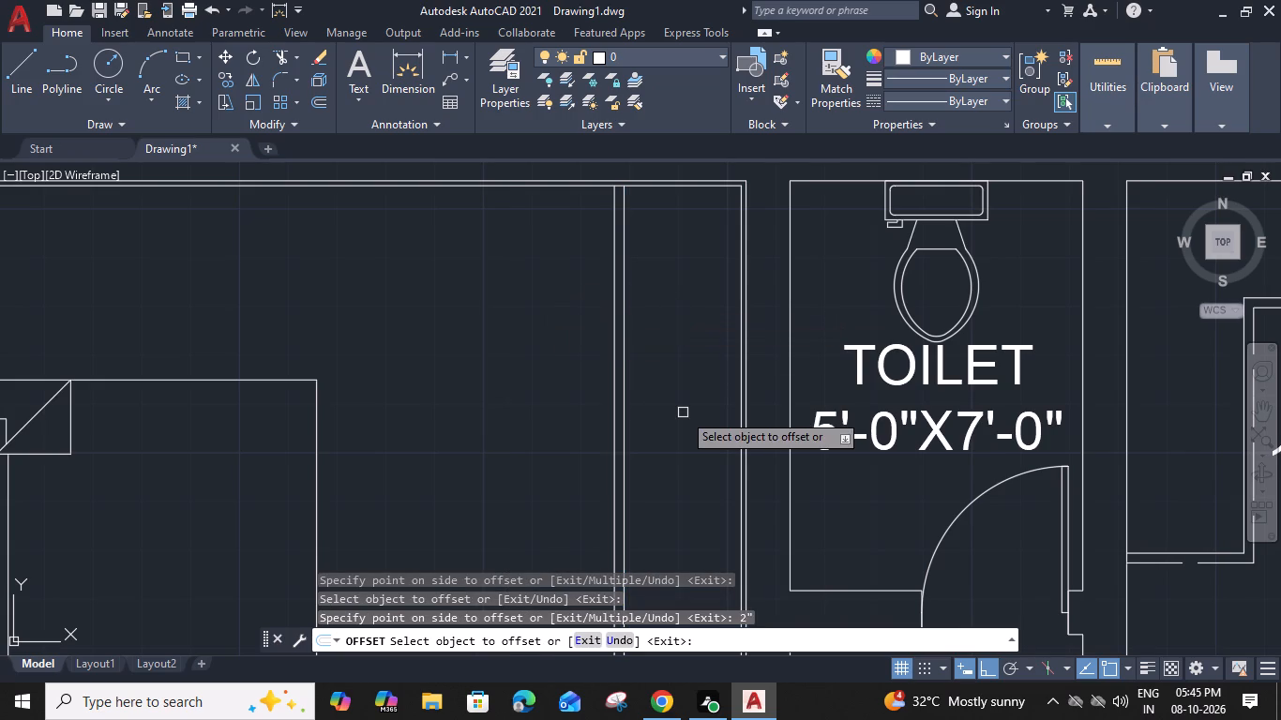
# Trim the 1" offset line along BEDROOM-1's upper wall where it extends past the built-in unit toward the bed.
pyautogui.write('TR')
pyautogui.press('space')
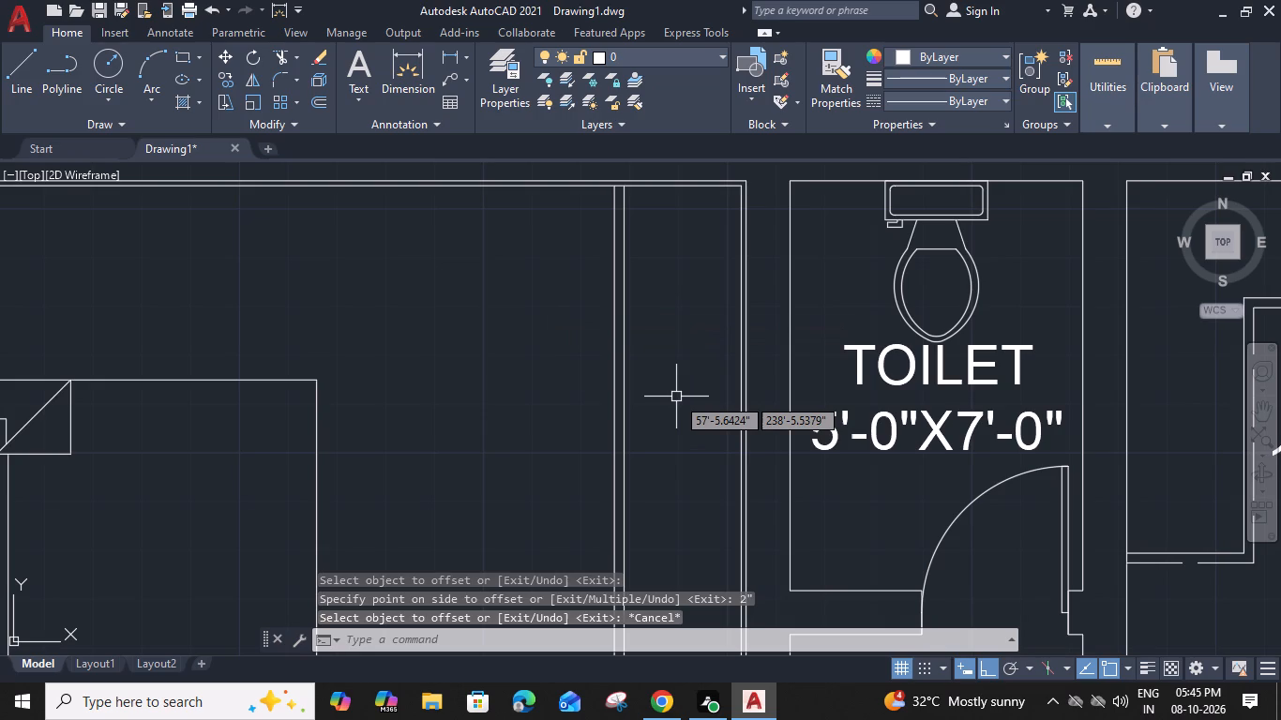
pyautogui.click(593, 187)
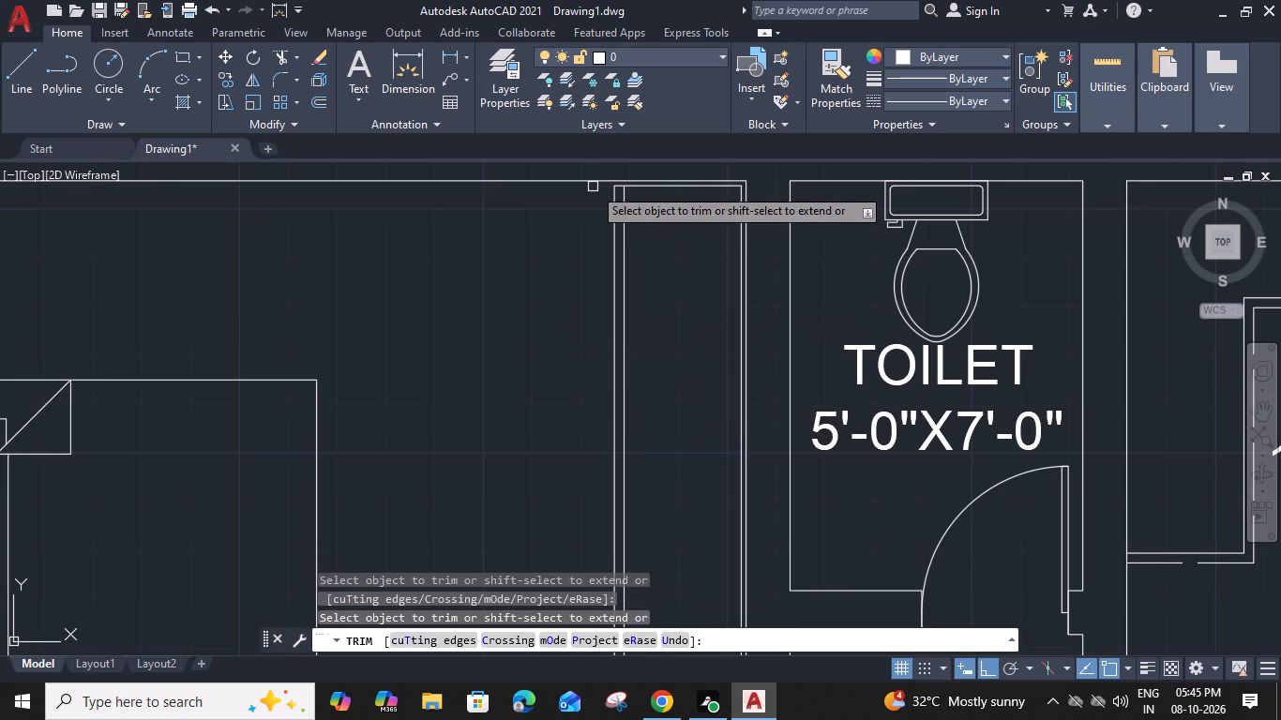
pyautogui.press('Escape')
# Draw a horizontal line closing the built-in unit's lower end, from its wall-side inner line to its outer front line.
pyautogui.moveTo(682, 477); pyautogui.dragTo(671, 208, button='middle')
pyautogui.moveTo(671, 210); pyautogui.dragTo(671, 318, button='middle')
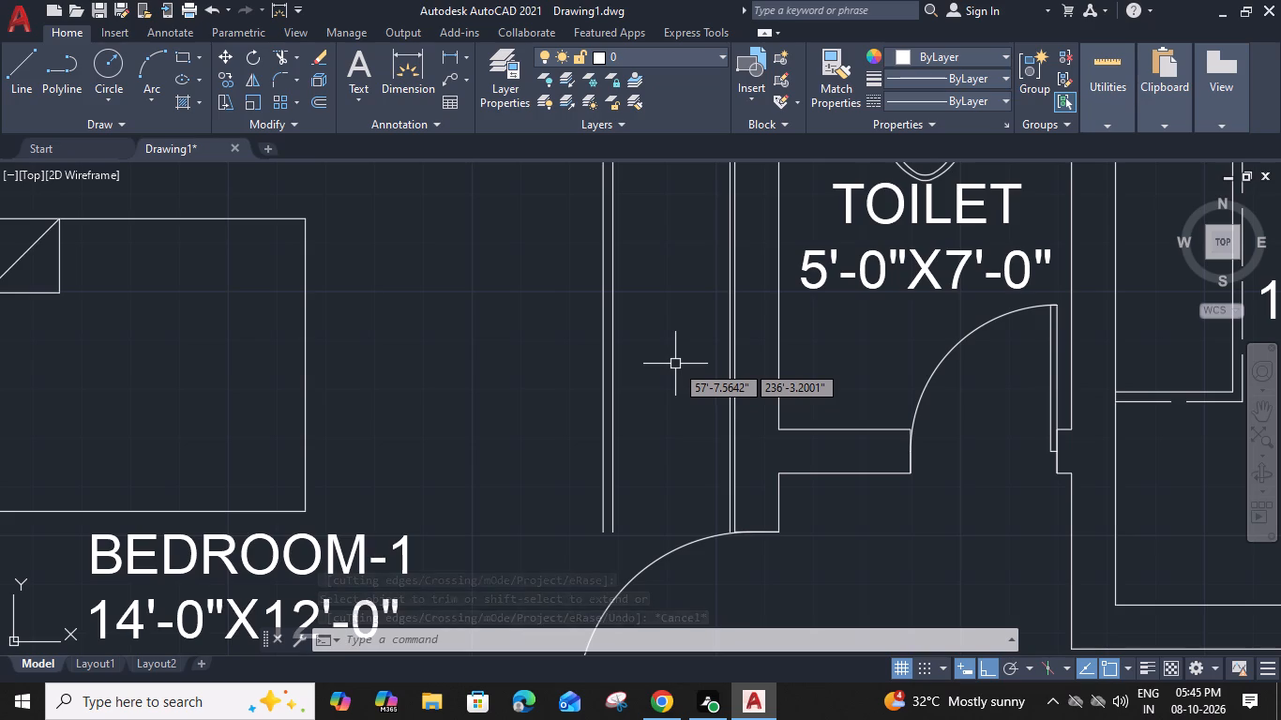
pyautogui.write('L')
pyautogui.press('space')
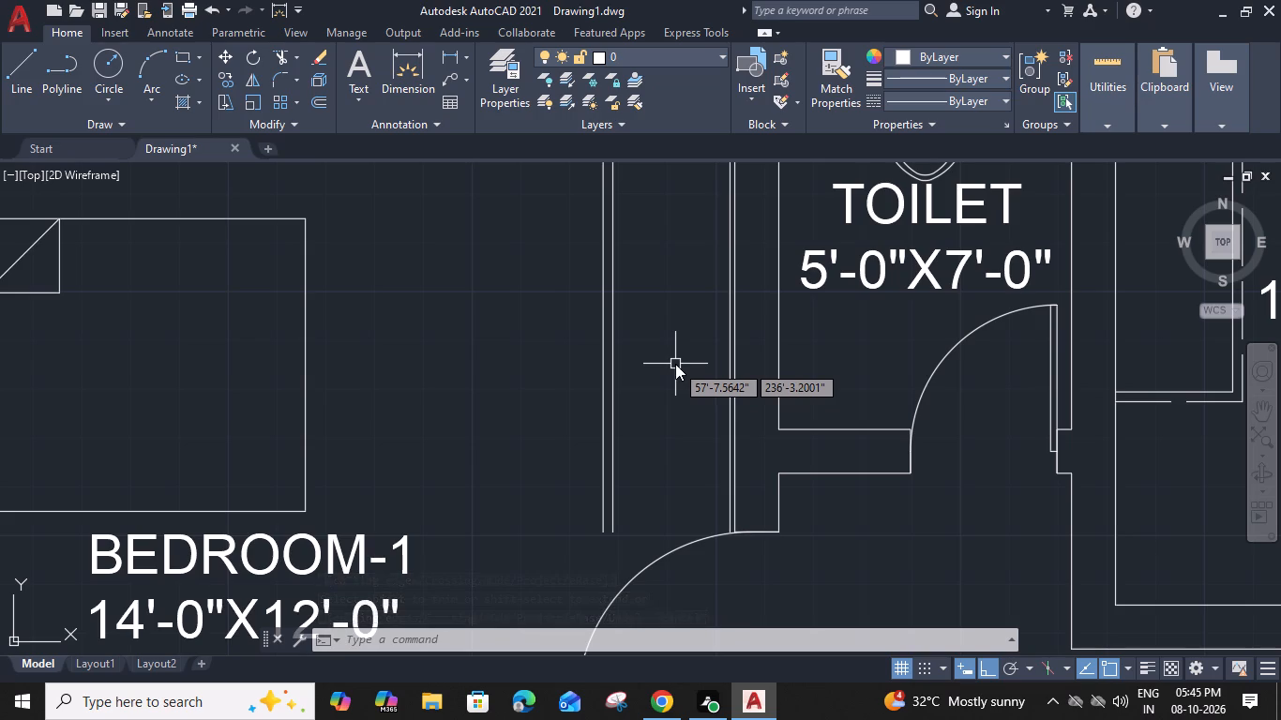
pyautogui.click(729, 476)
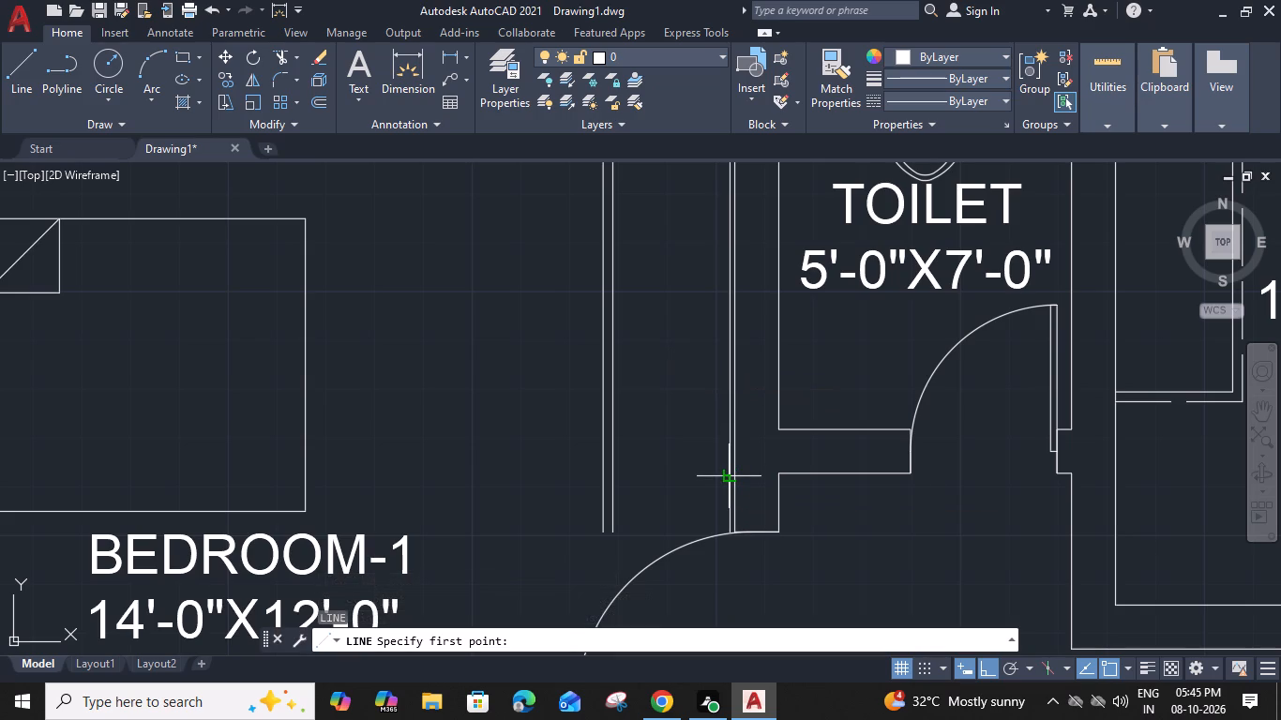
pyautogui.click(606, 476)
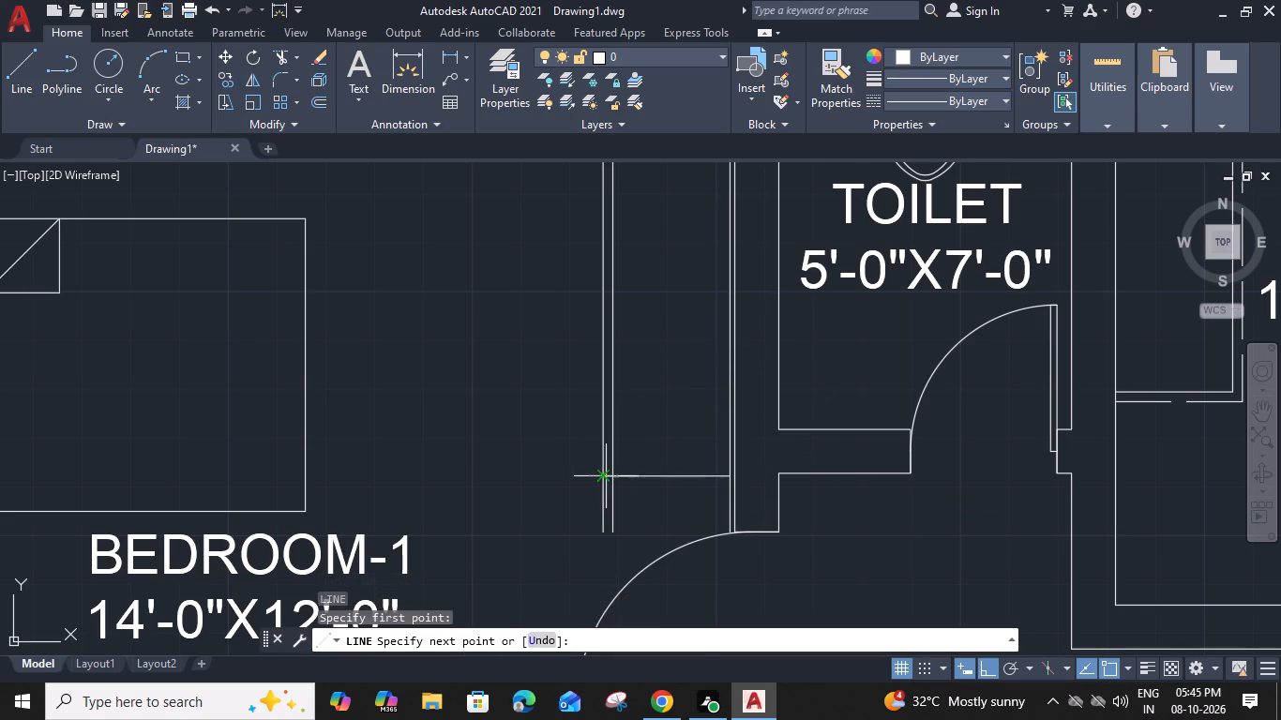
pyautogui.press('Escape')
# Trim the unit's vertical lines that extend below the new horizontal end line, using a fence across them.
pyautogui.press('t')
pyautogui.press('r')
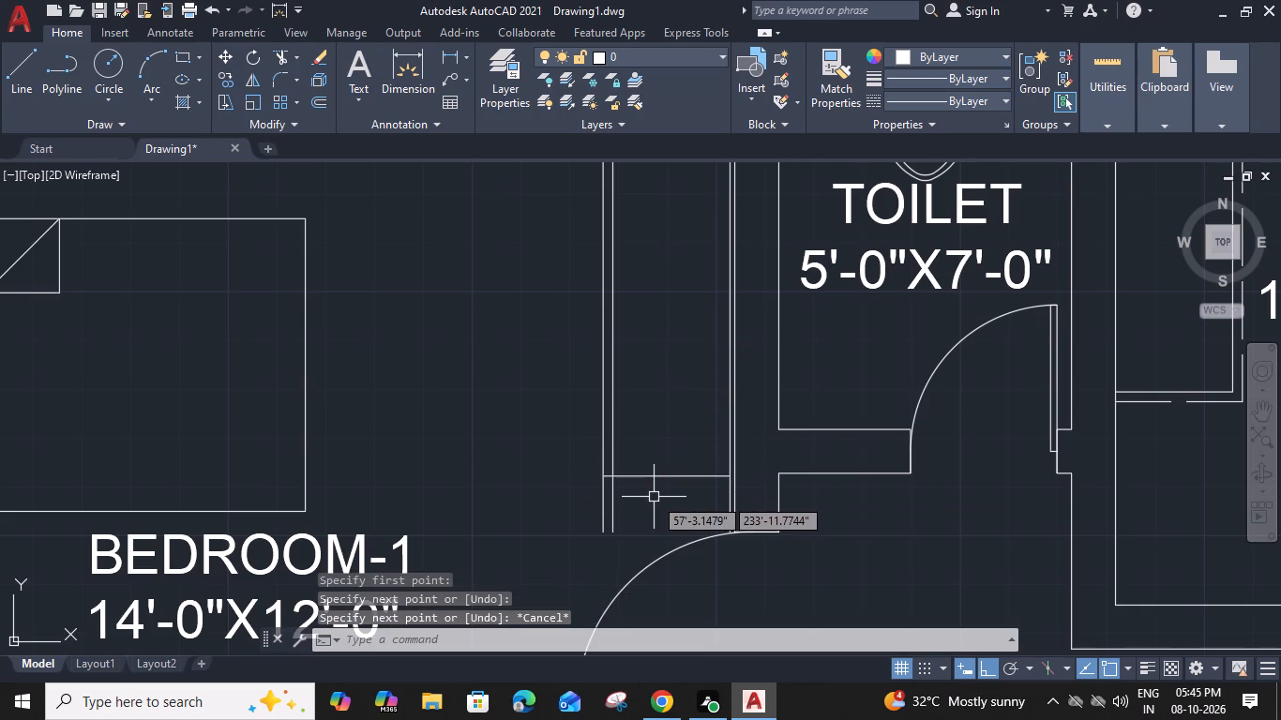
pyautogui.press('space')
pyautogui.click(595, 498)
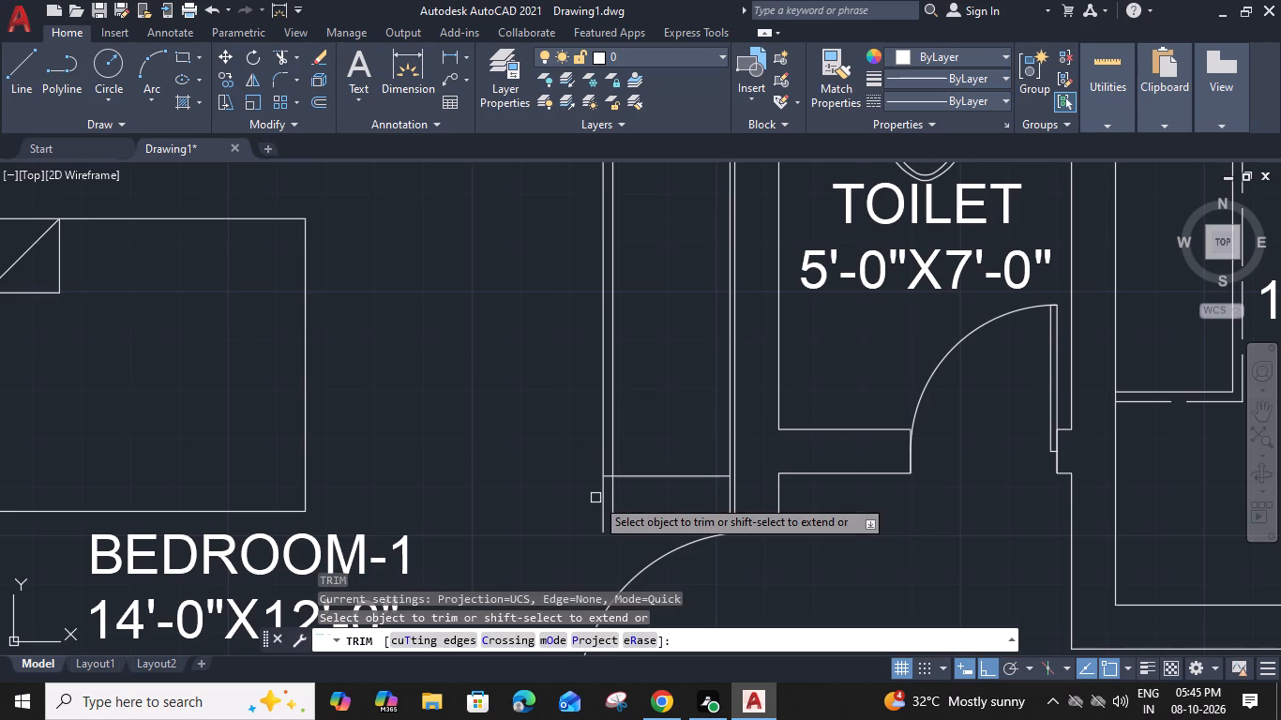
pyautogui.scroll(2, 719, 493)
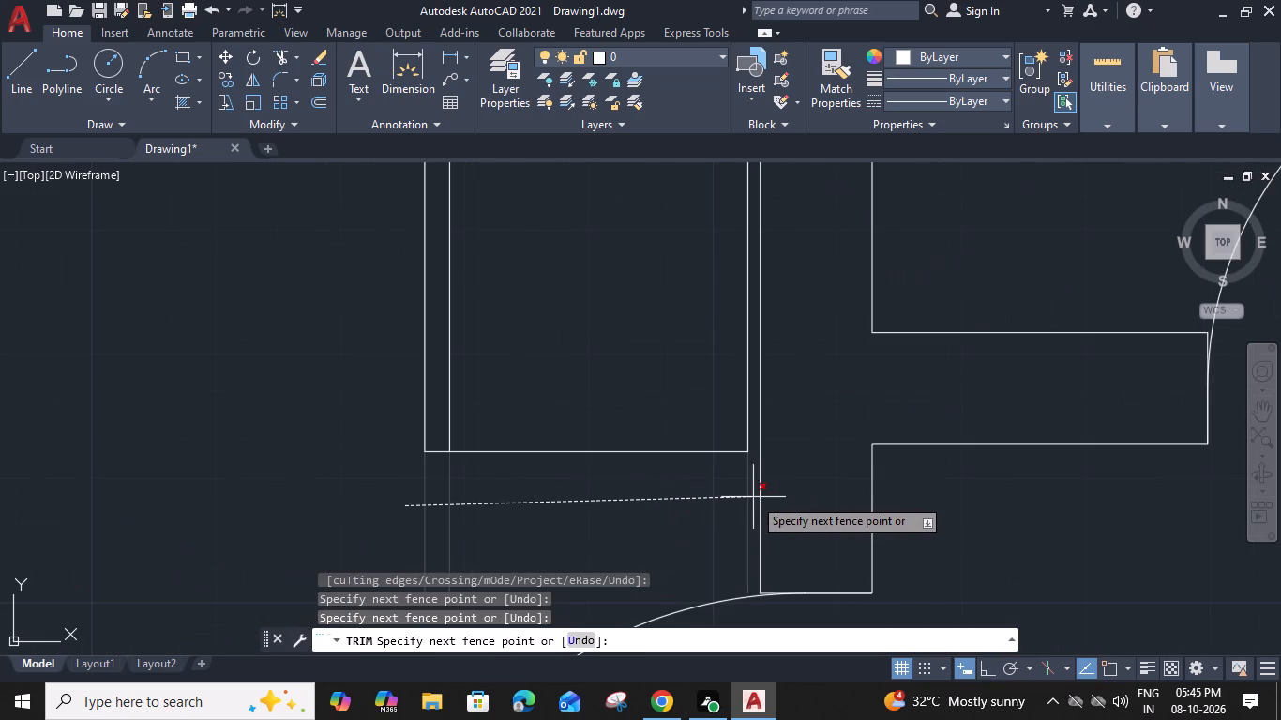
pyautogui.click(754, 497)
pyautogui.press('Escape')
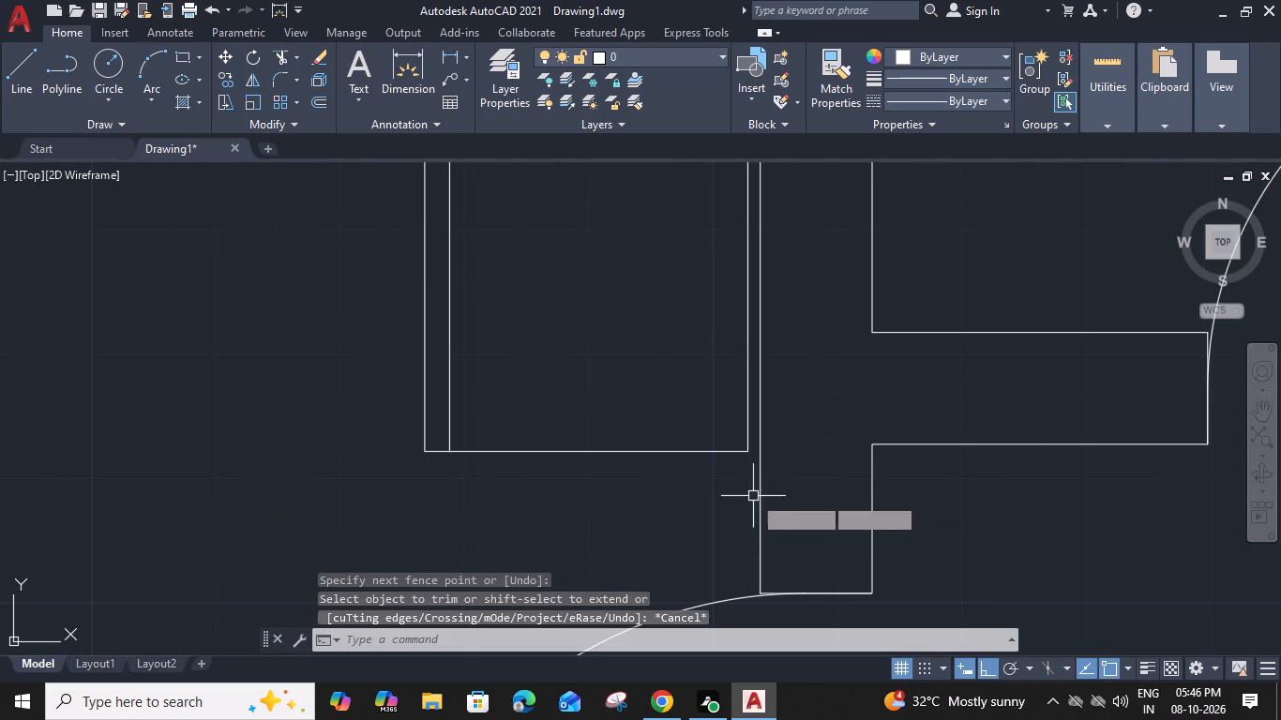
# Draw a vertical rod line about 7'-8.5" long inside the unit, from its top line's midpoint down to the lower end line.
pyautogui.scroll(-3, 744, 490)
pyautogui.moveTo(727, 438); pyautogui.dragTo(718, 480, button='middle')
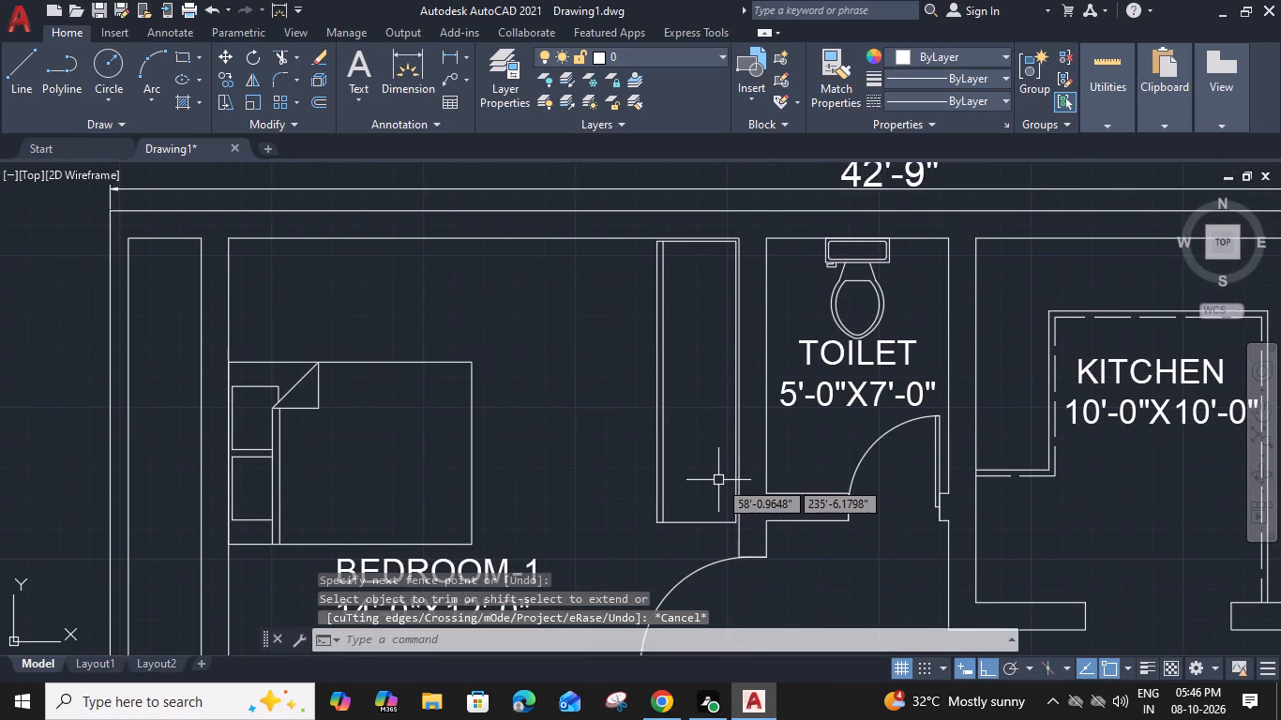
pyautogui.write('L')
pyautogui.press('space')
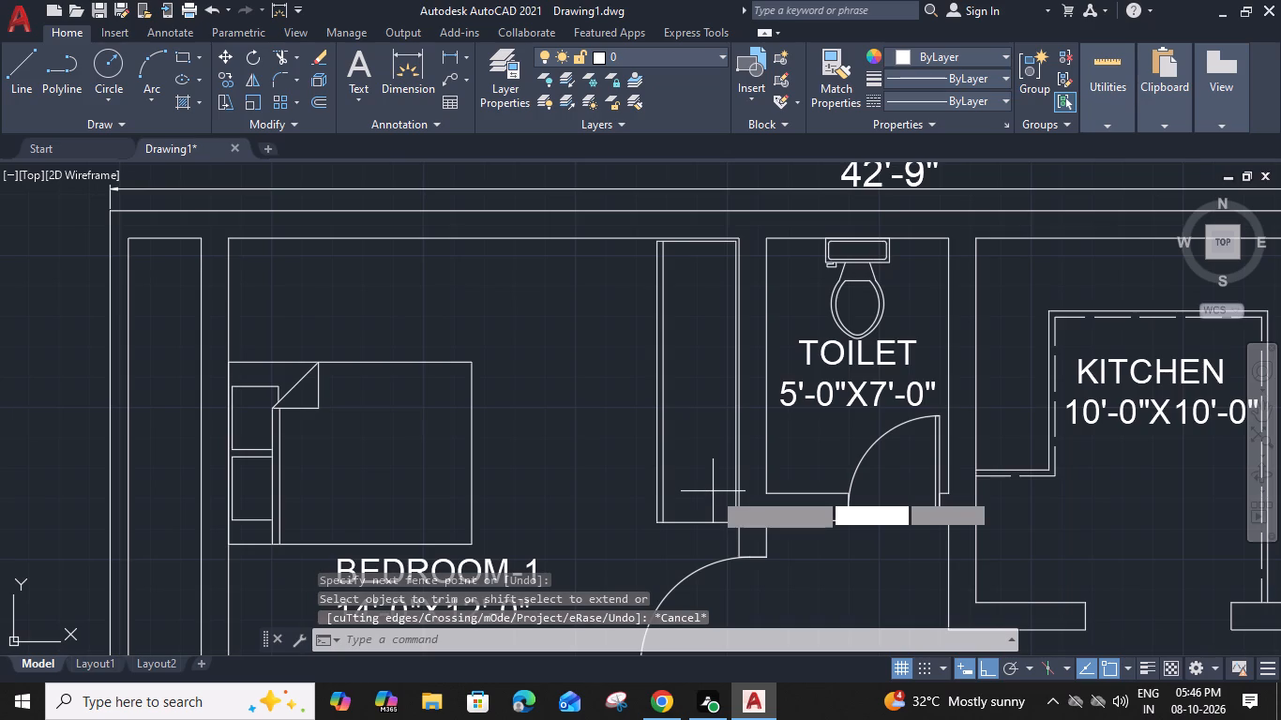
pyautogui.scroll(2, 725, 250)
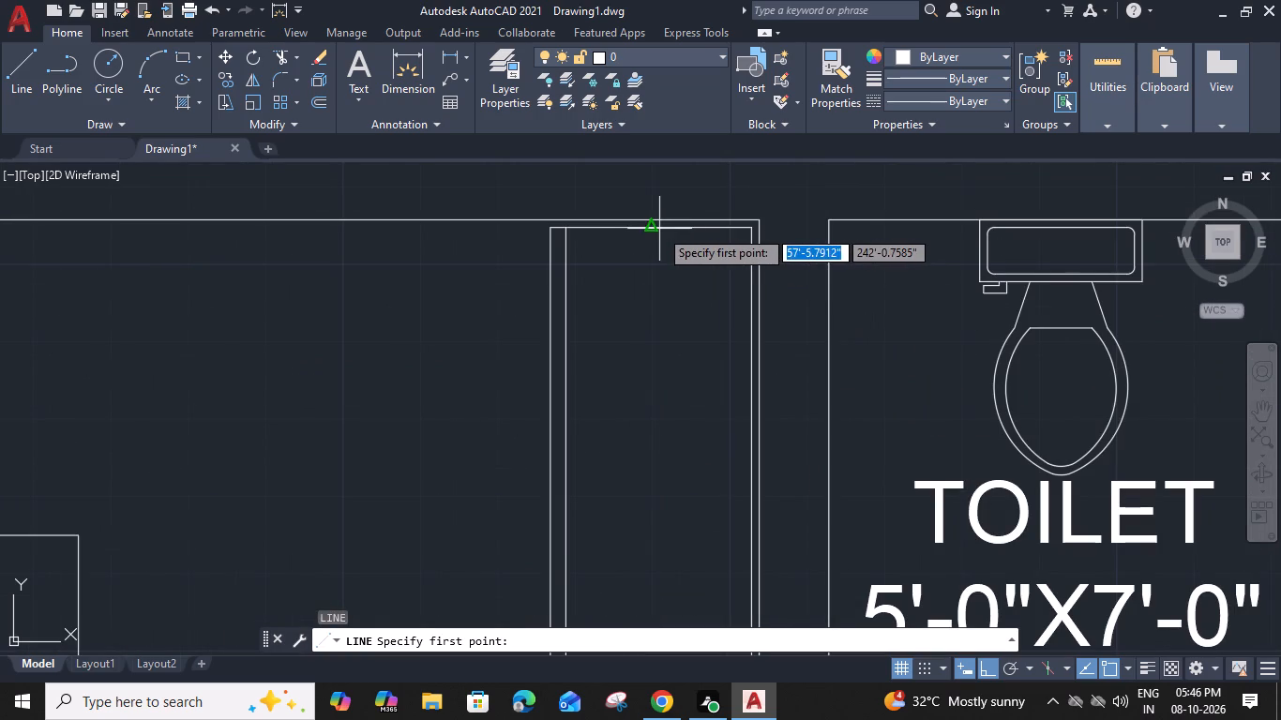
pyautogui.click(654, 228)
pyautogui.scroll(-3, 656, 245)
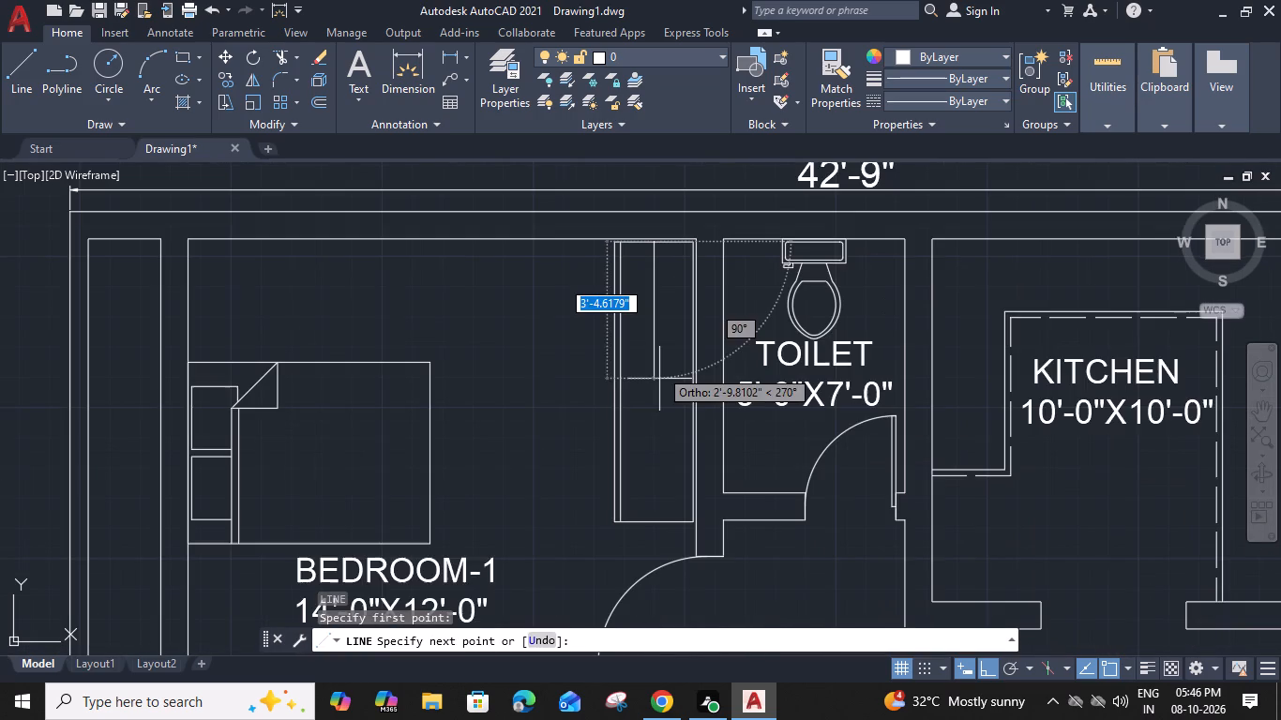
pyautogui.scroll(3, 650, 526)
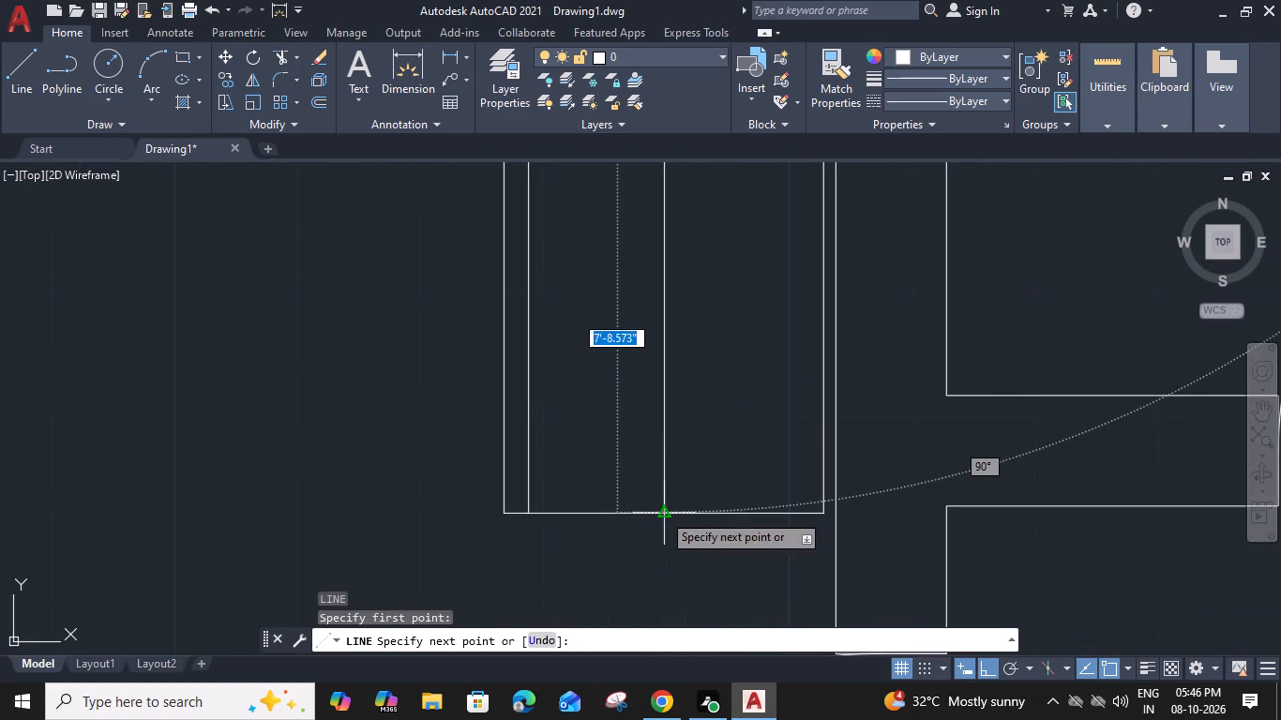
pyautogui.click(663, 513)
pyautogui.press('Escape')
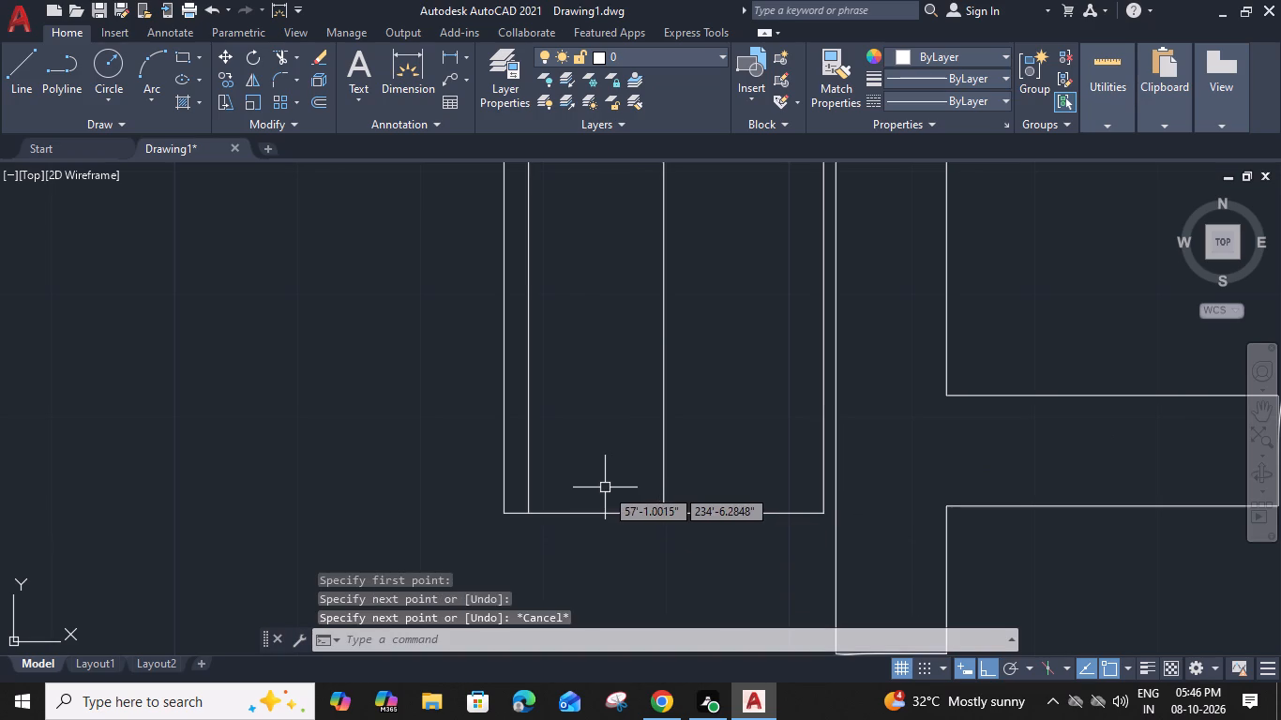
# Draw three crossing hanger lines at the unit's lower end, one horizontal and two opposing diagonals, spanning between its inner side lines.
pyautogui.write('L')
pyautogui.press('space')
pyautogui.click(524, 515)
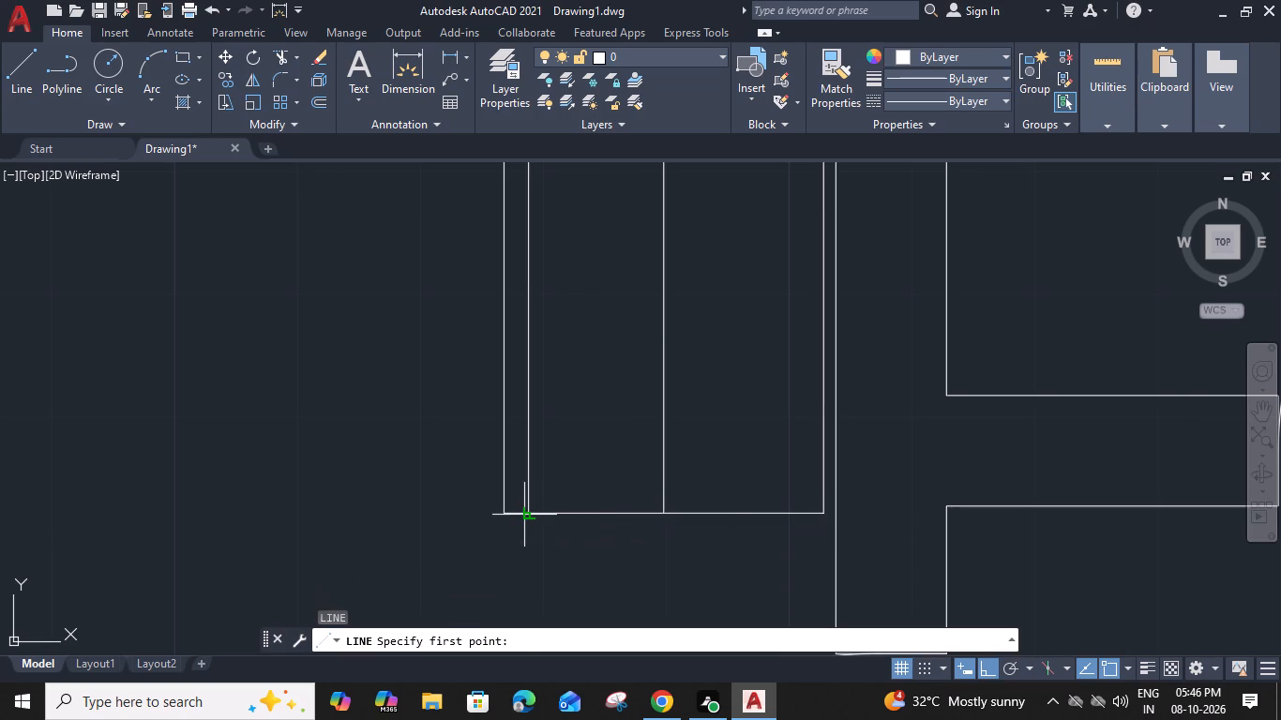
pyautogui.click(823, 293)
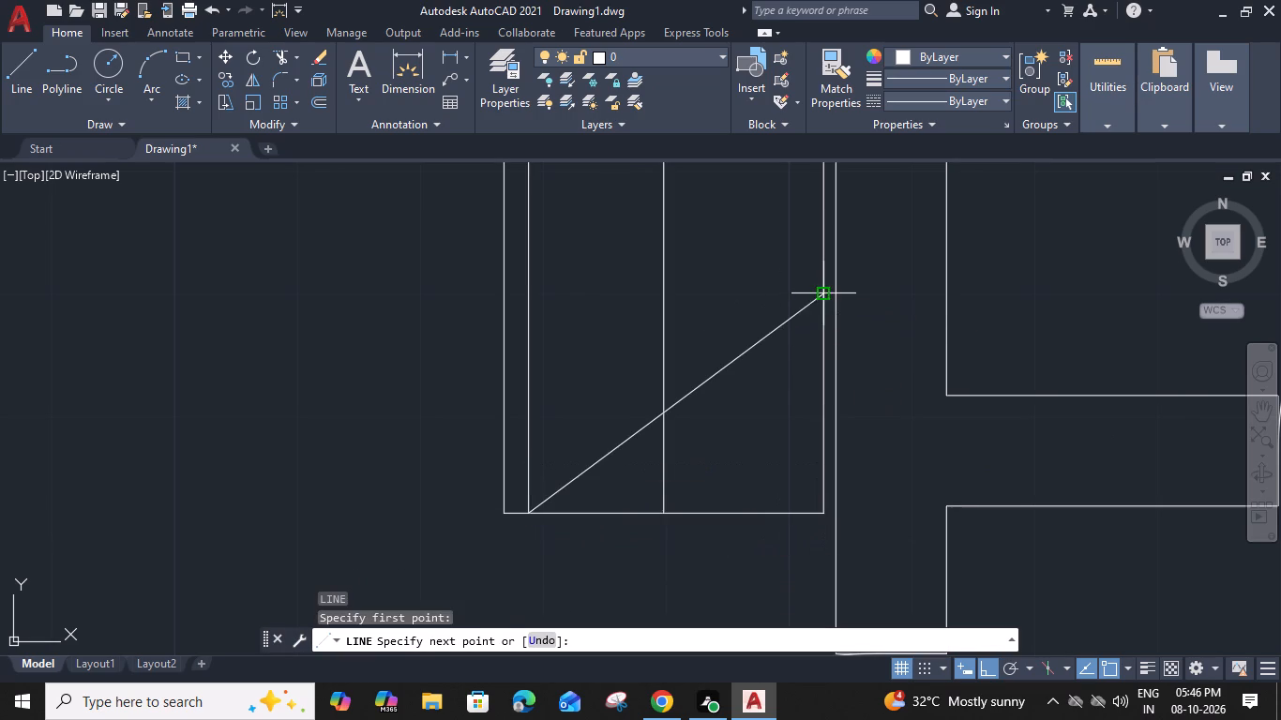
pyautogui.press('Escape')
pyautogui.write('L')
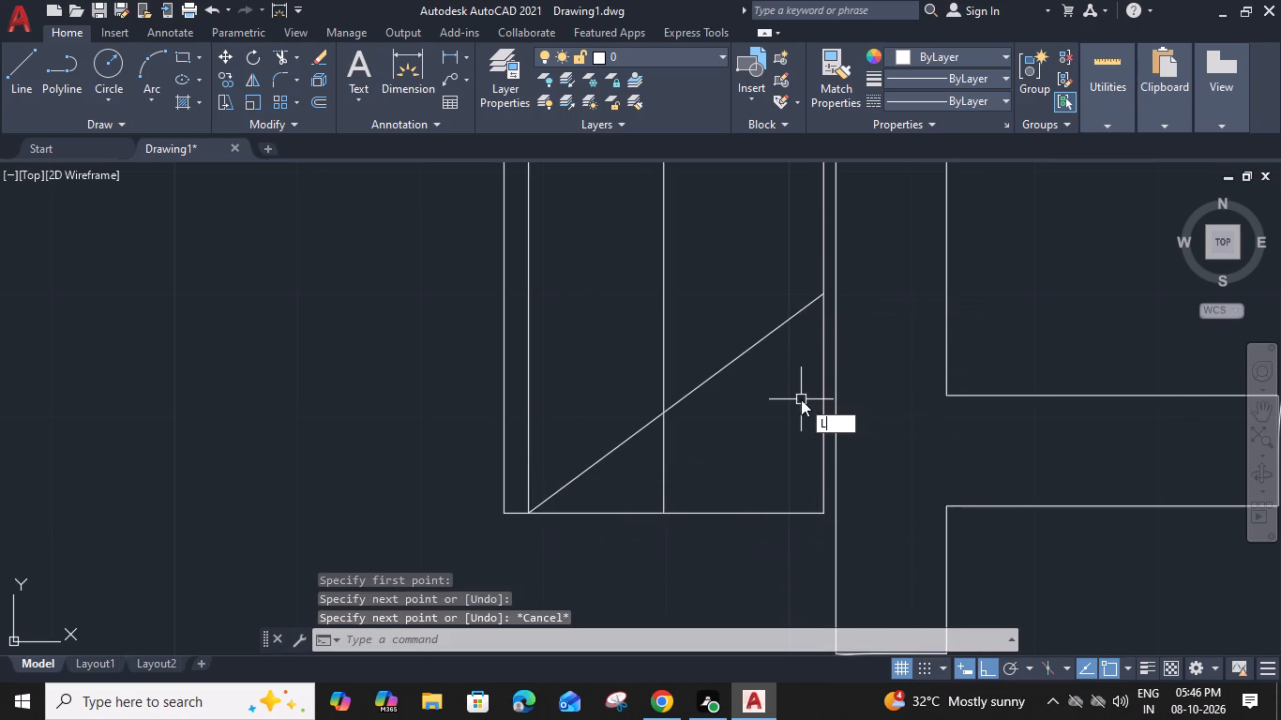
pyautogui.press('space')
pyautogui.click(822, 444)
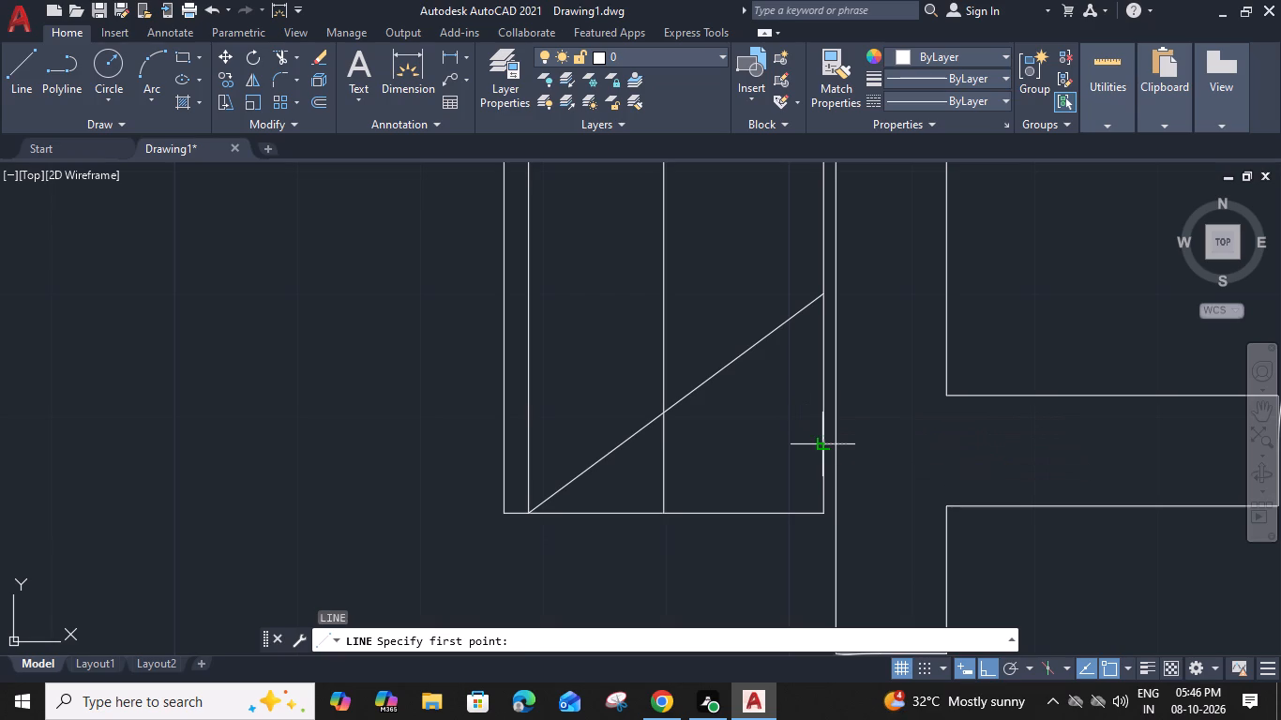
pyautogui.click(531, 444)
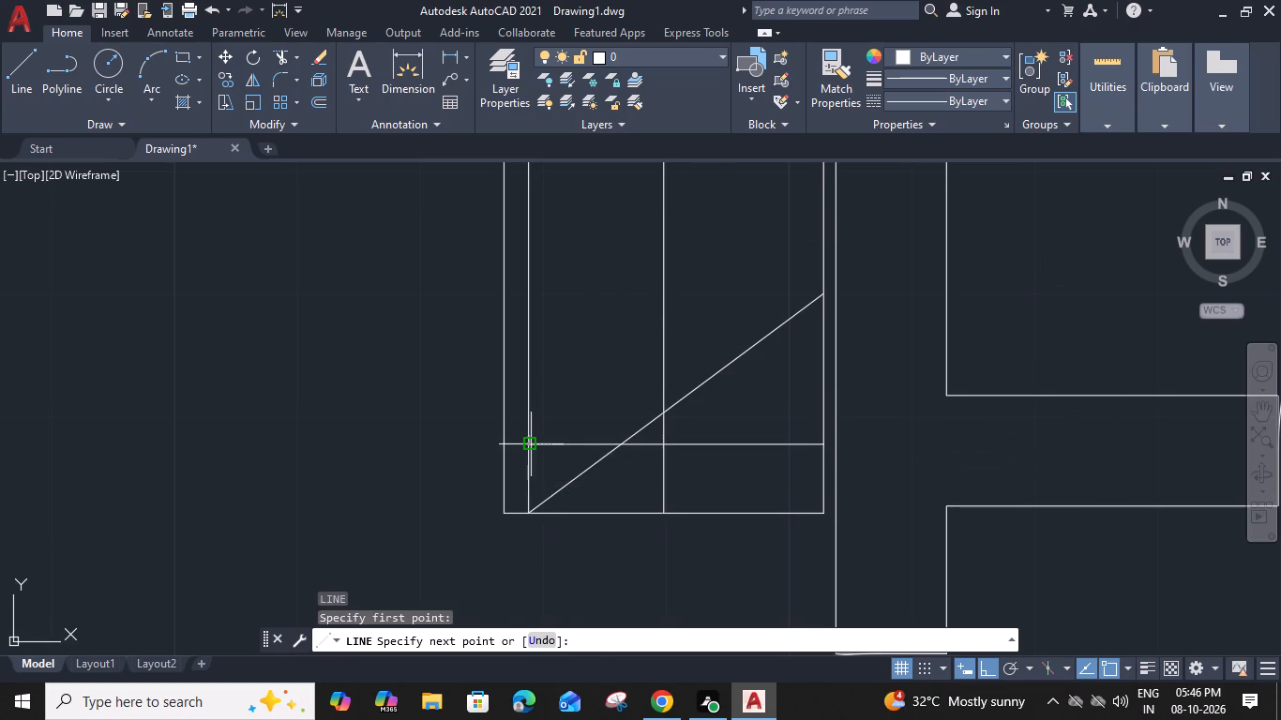
pyautogui.press('Escape')
pyautogui.press('l')
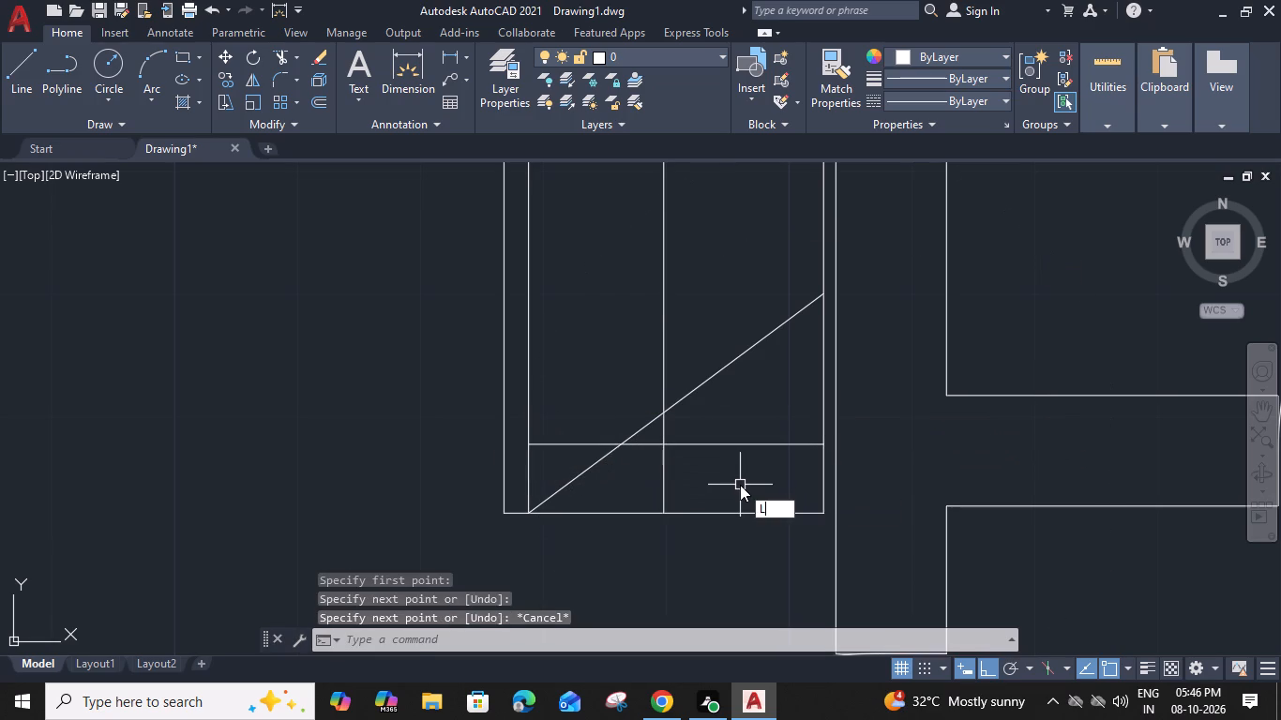
pyautogui.press('space')
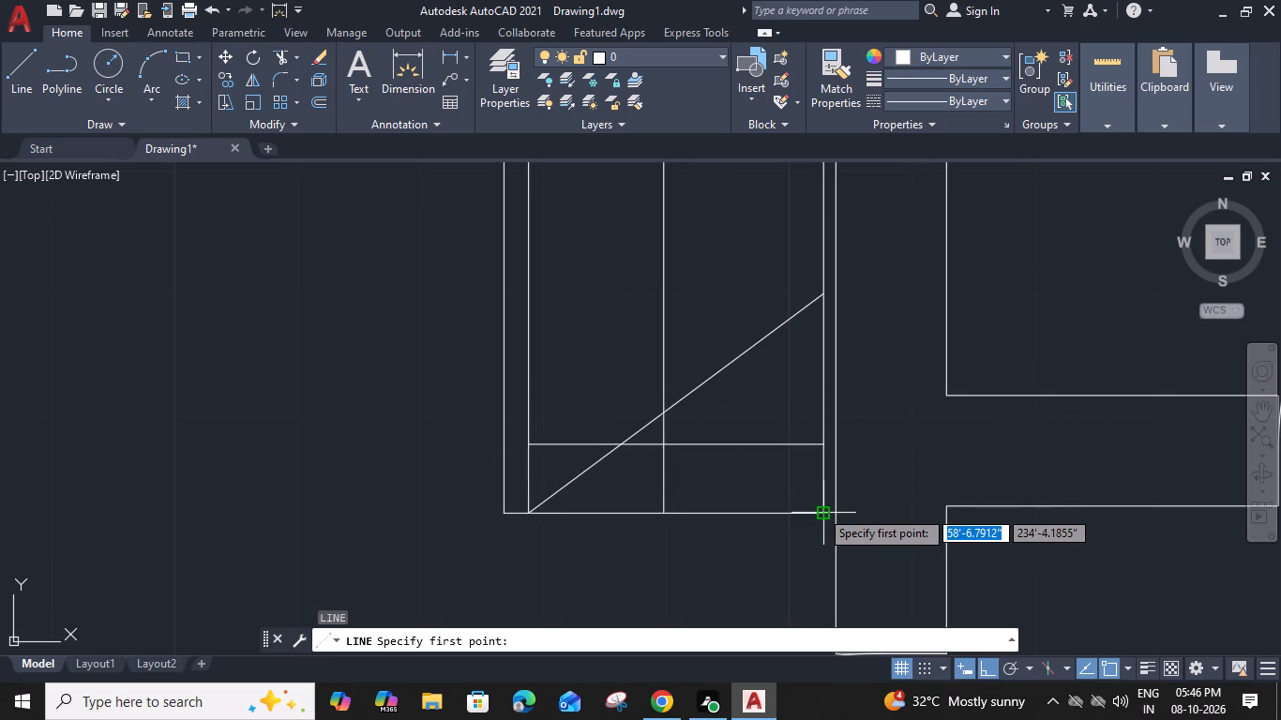
pyautogui.moveTo(821, 510); pyautogui.dragTo(808, 503)
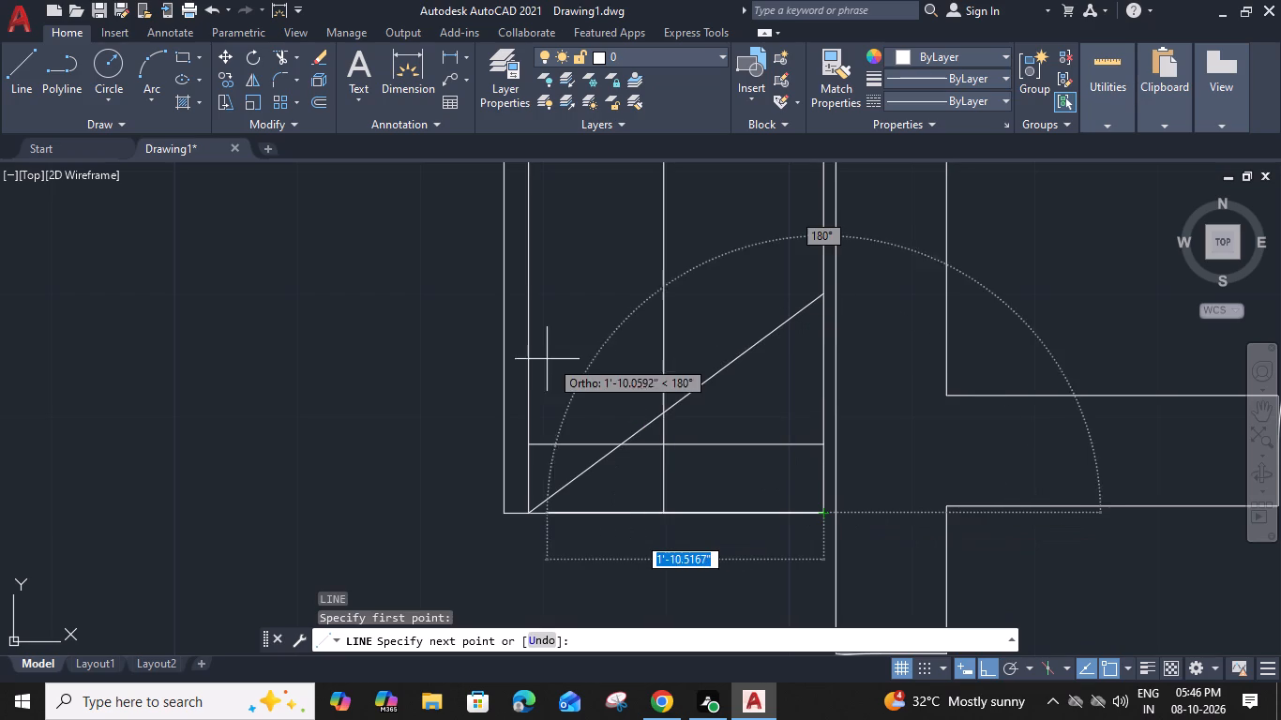
pyautogui.click(528, 352)
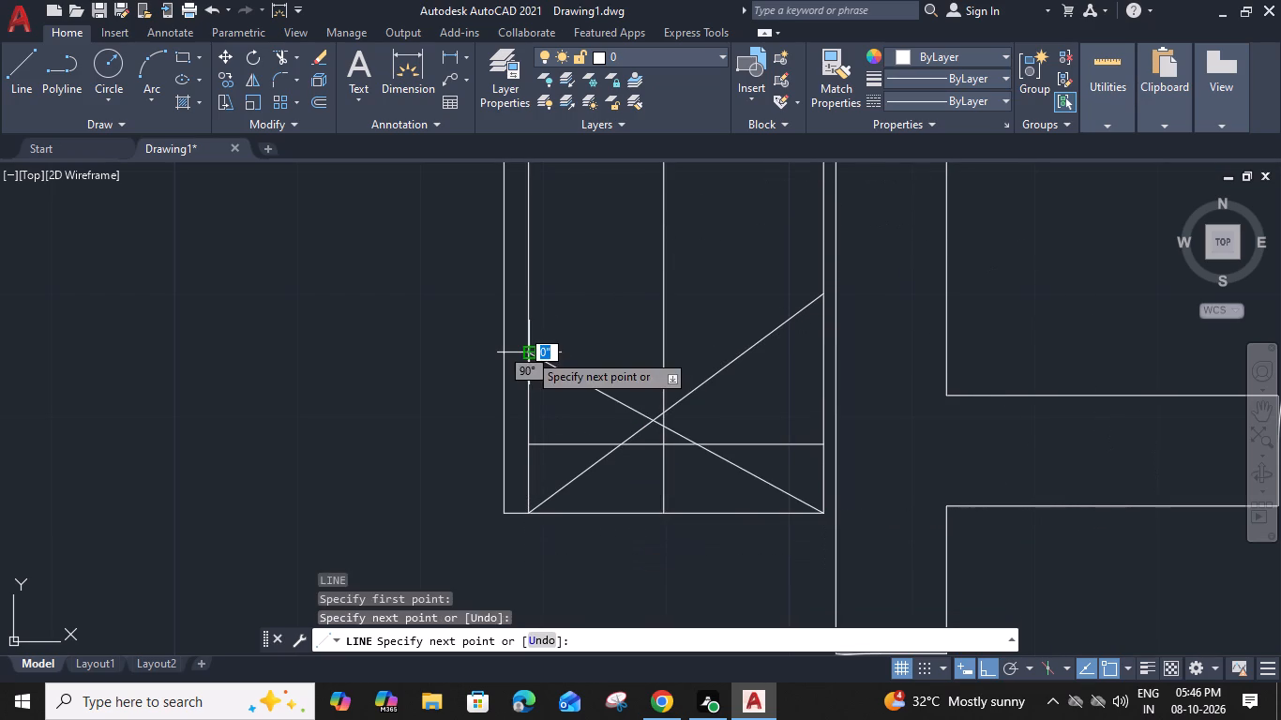
pyautogui.press('Escape')
# Copy the three crossing hanger lines six times up the BEDROOM-1 wardrobe, starting each copy at the previous diagonal's wardrobe-front end.
pyautogui.click(600, 359)
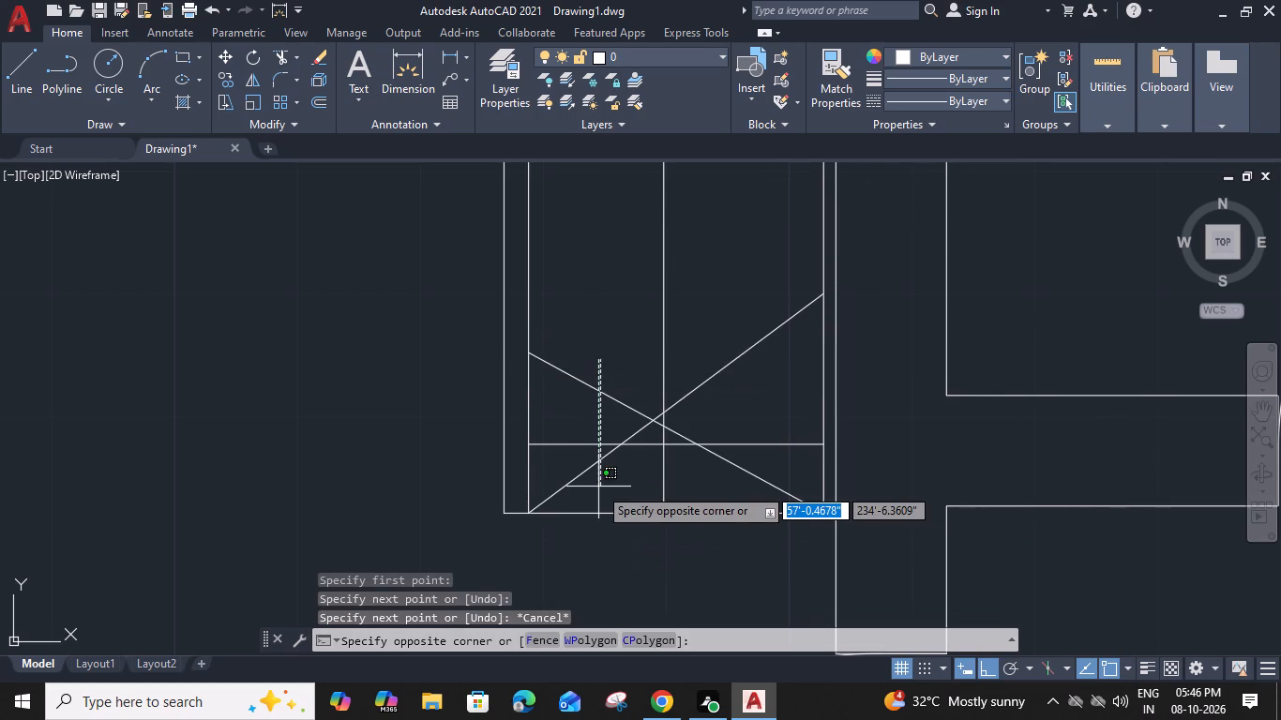
pyautogui.click(585, 502)
pyautogui.press('c')
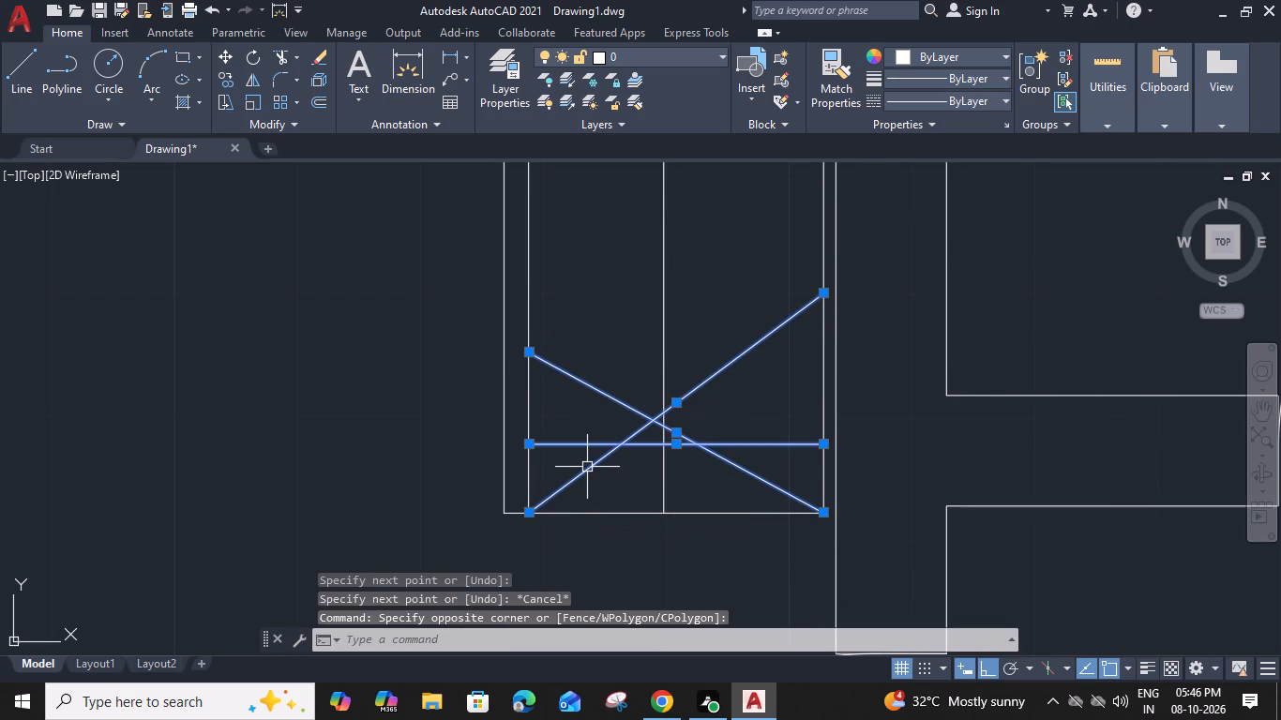
pyautogui.write('O')
pyautogui.press('space')
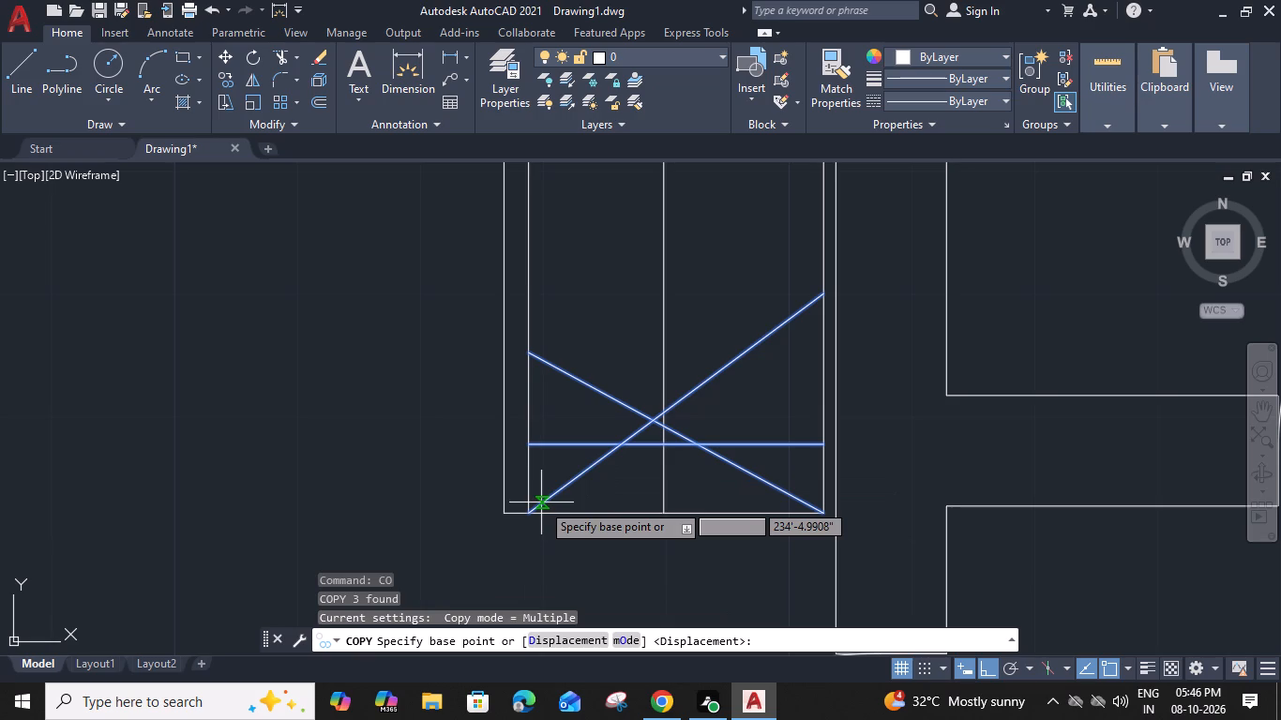
pyautogui.click(529, 511)
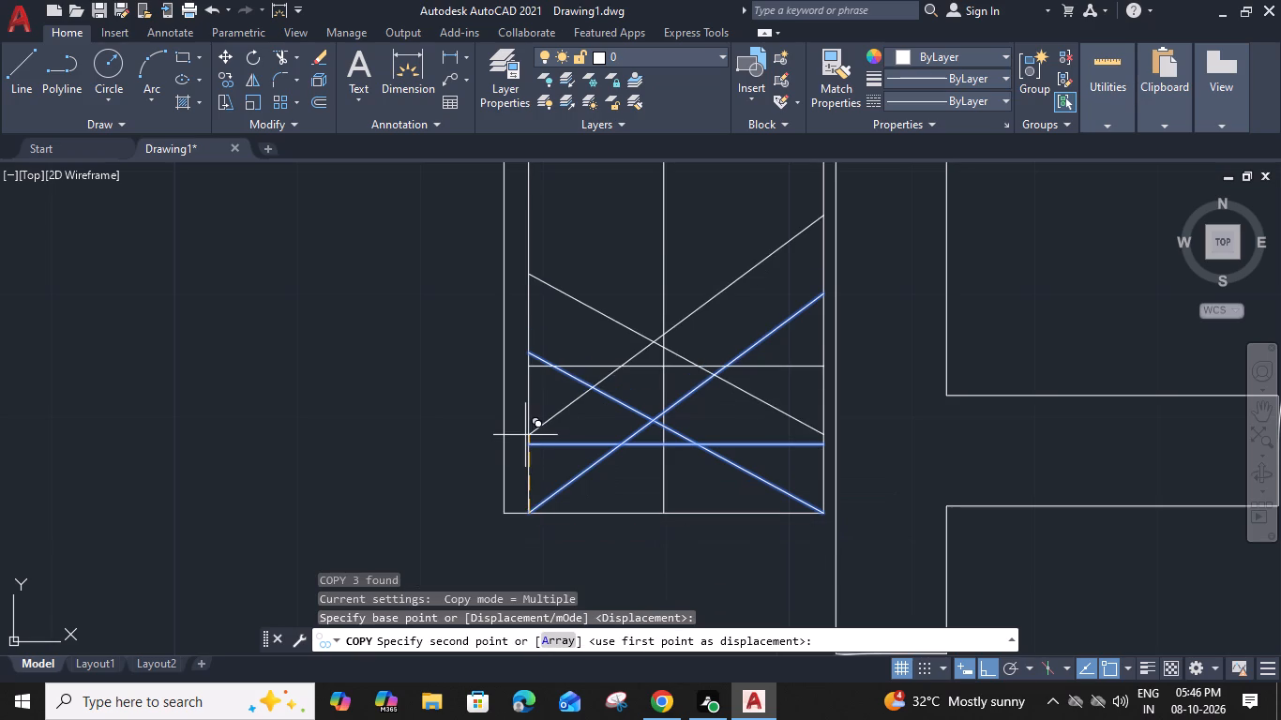
pyautogui.click(530, 351)
pyautogui.moveTo(534, 323); pyautogui.dragTo(505, 525, button='middle')
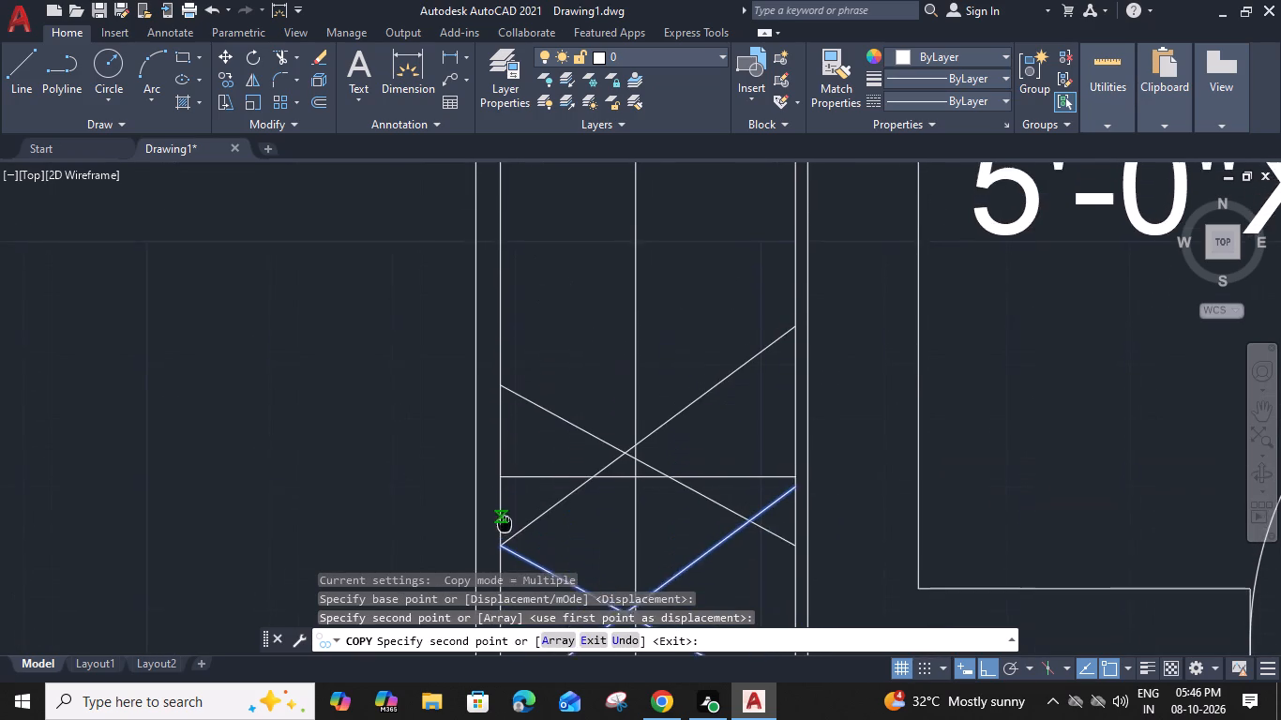
pyautogui.moveTo(505, 525); pyautogui.dragTo(504, 527, button='middle')
pyautogui.click(499, 392)
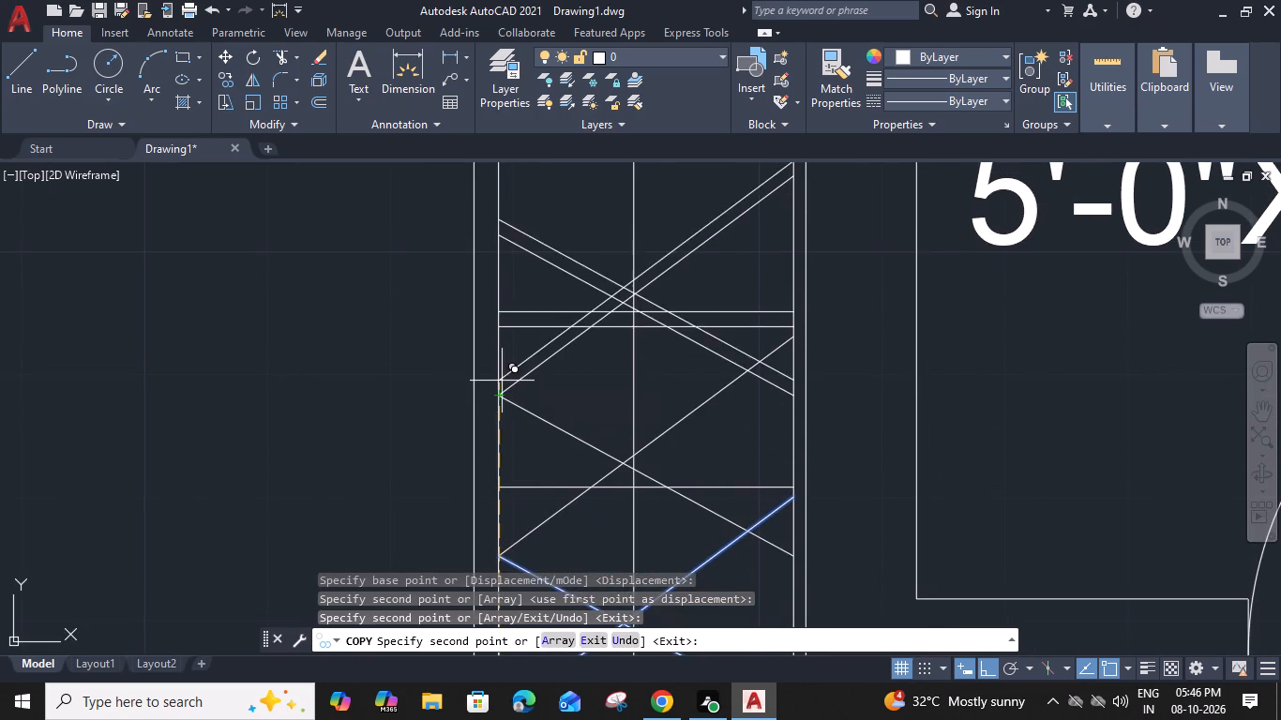
pyautogui.moveTo(512, 304); pyautogui.dragTo(502, 520, button='middle')
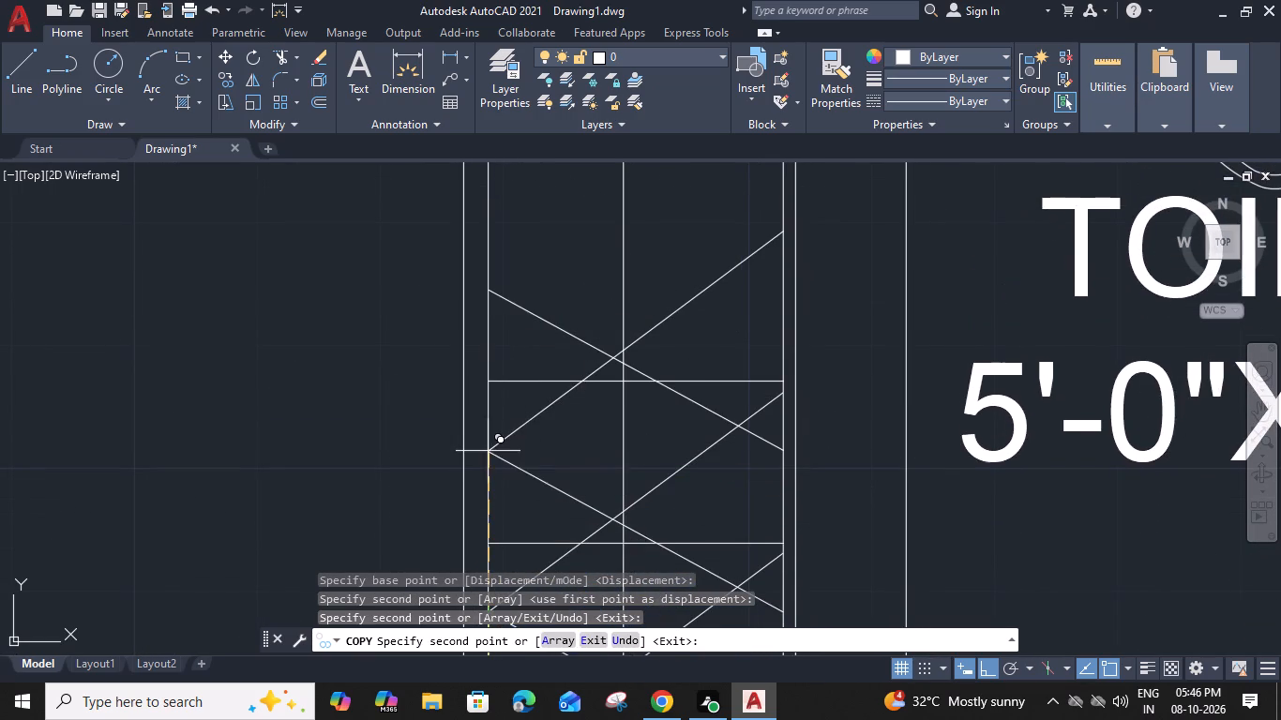
pyautogui.click(485, 448)
pyautogui.moveTo(505, 357); pyautogui.dragTo(504, 540, button='middle')
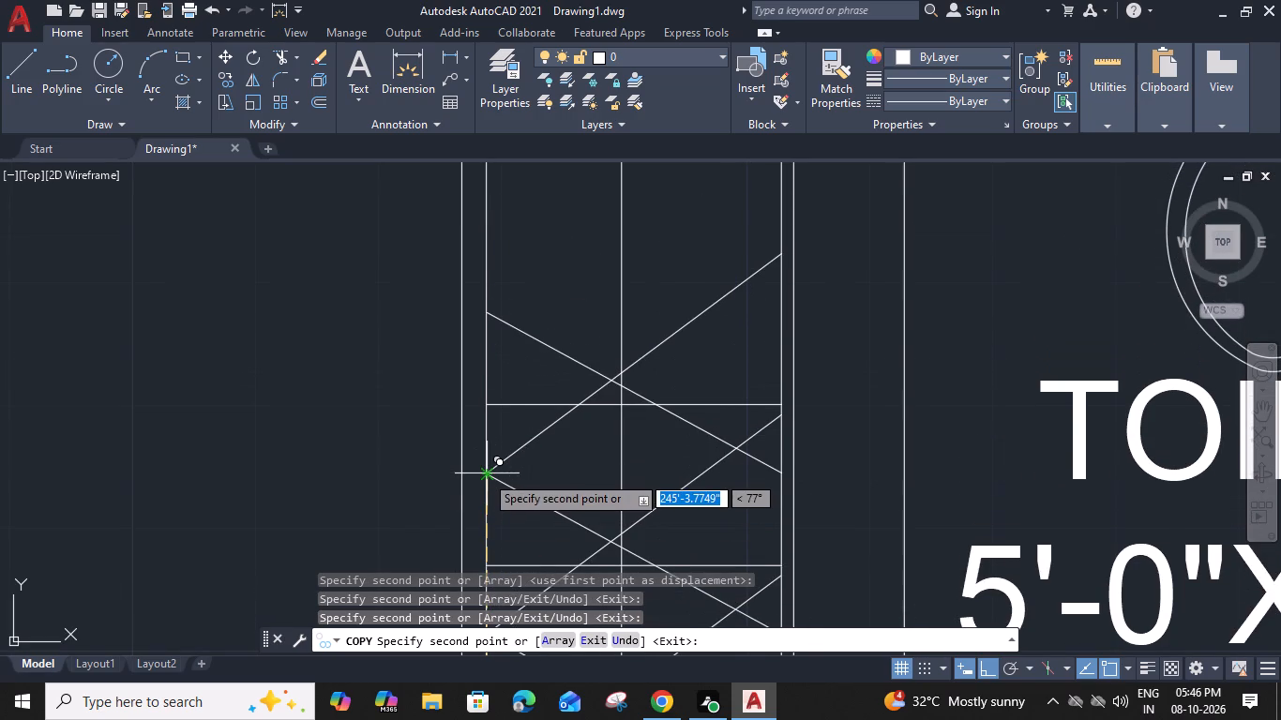
pyautogui.click(485, 474)
pyautogui.moveTo(506, 352); pyautogui.dragTo(506, 505, button='middle')
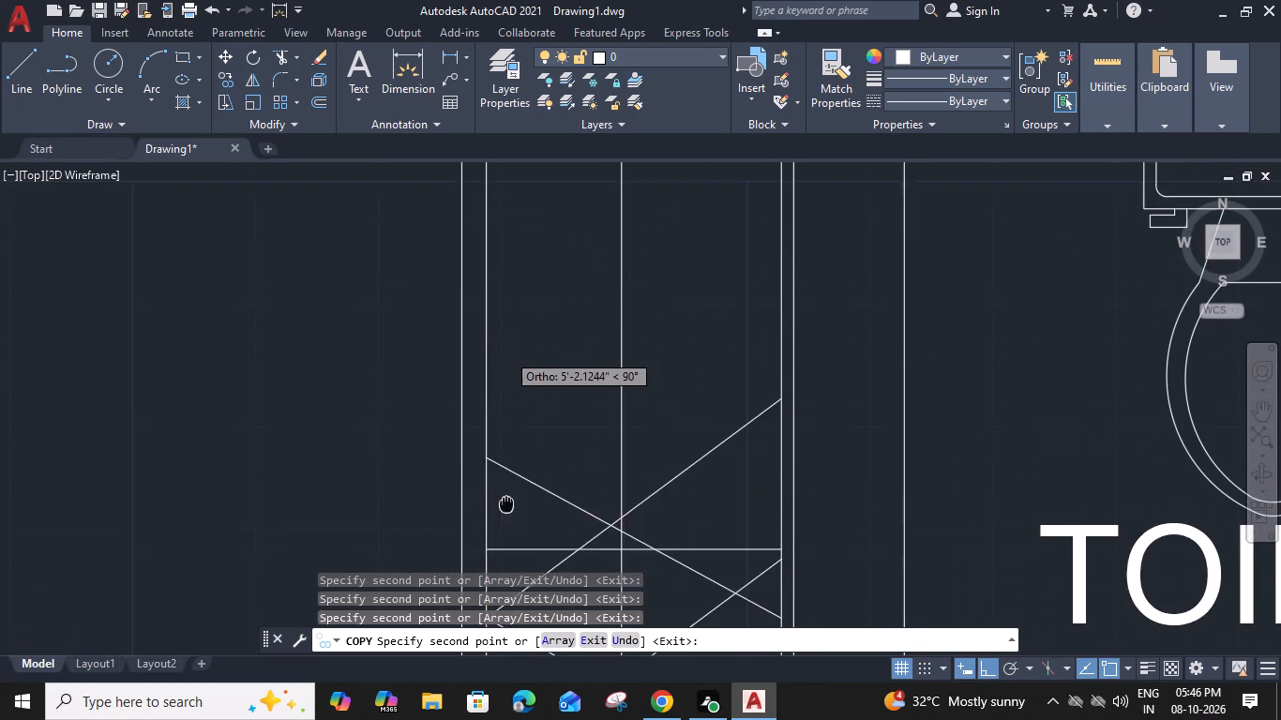
pyautogui.moveTo(506, 505); pyautogui.dragTo(505, 520, button='middle')
pyautogui.click(484, 480)
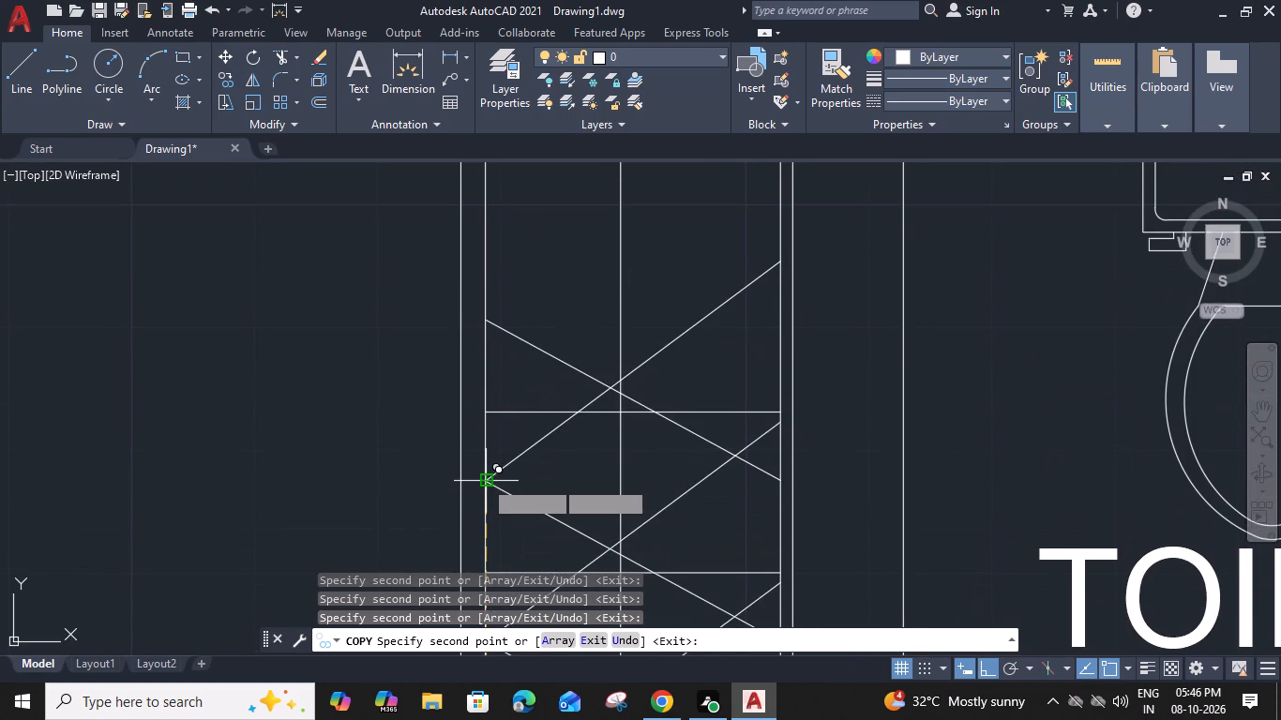
pyautogui.moveTo(495, 387); pyautogui.dragTo(494, 507, button='middle')
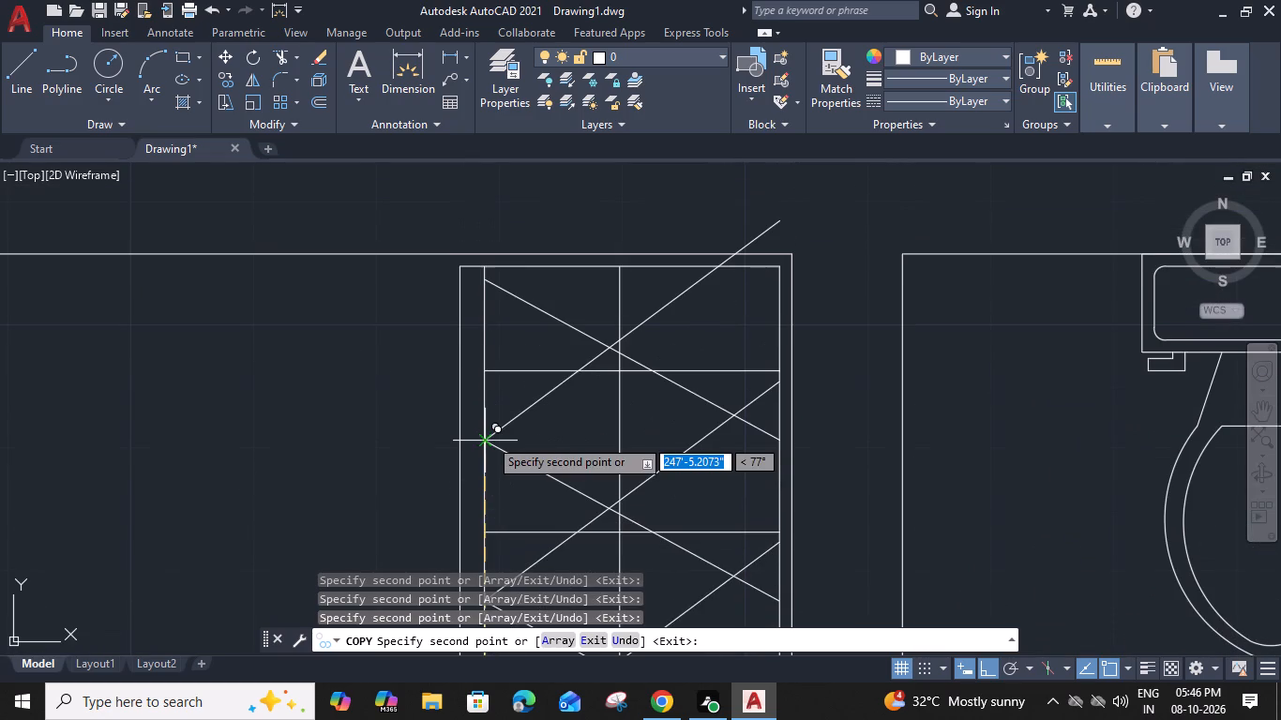
pyautogui.click(489, 440)
pyautogui.press('Escape')
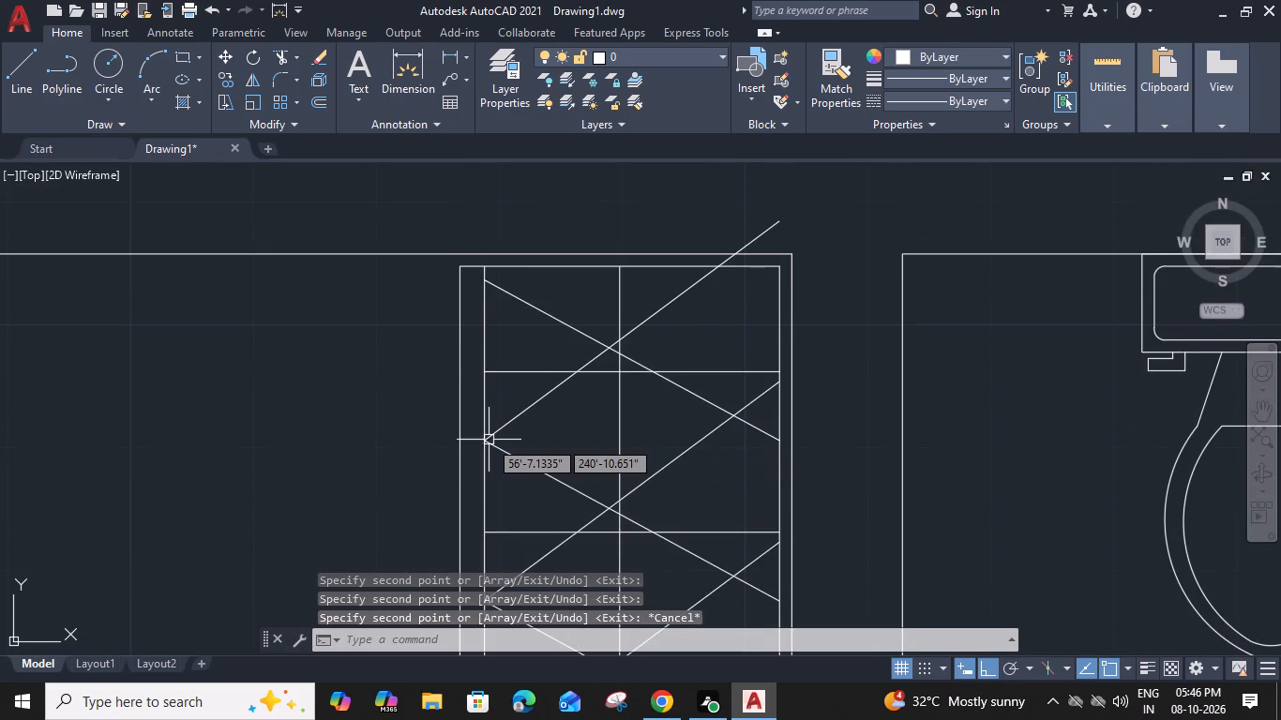
# Trim the topmost hanger diagonal where it extends past the wardrobe's top line and the wall line.
pyautogui.write('TR')
pyautogui.press('space')
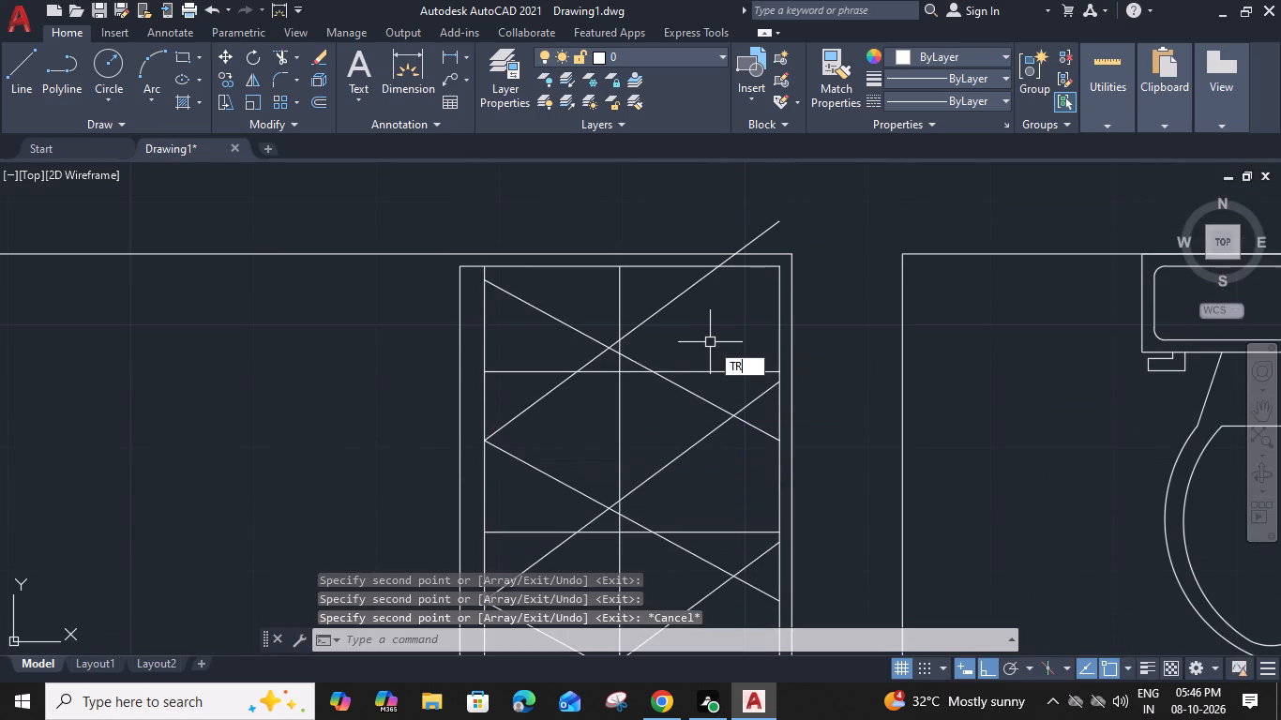
pyautogui.click(766, 231)
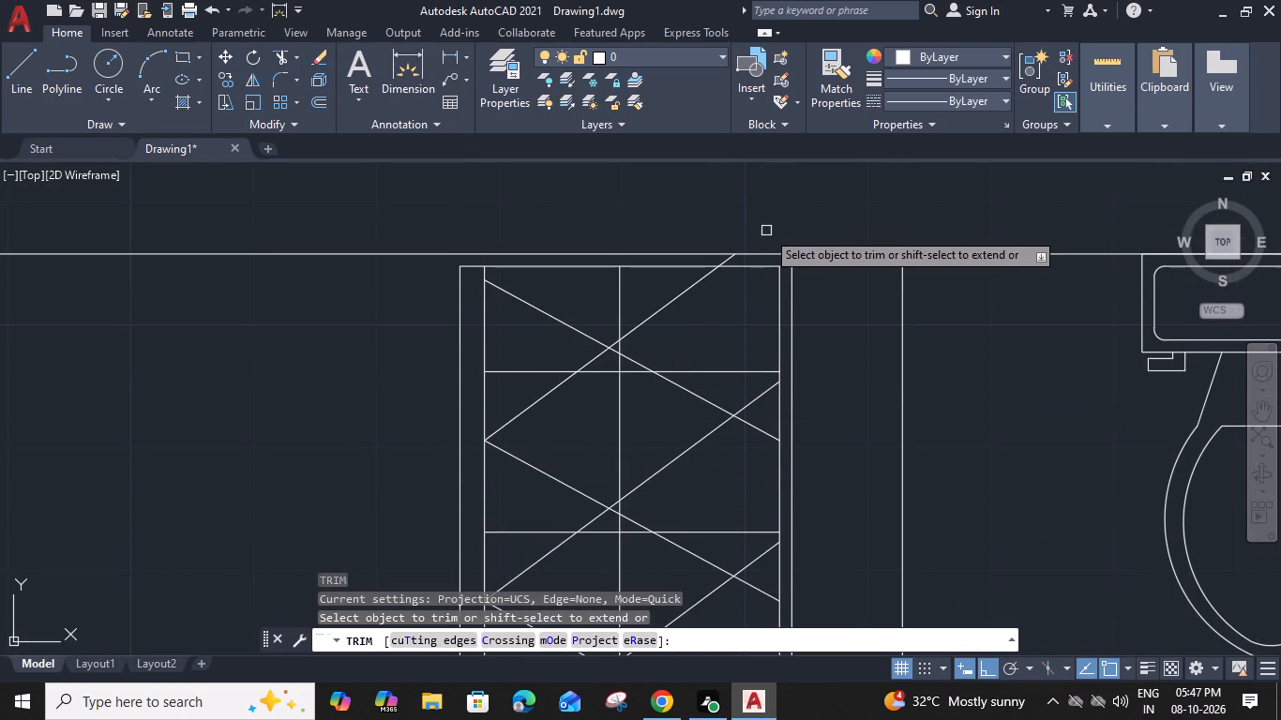
pyautogui.scroll(1, 730, 258)
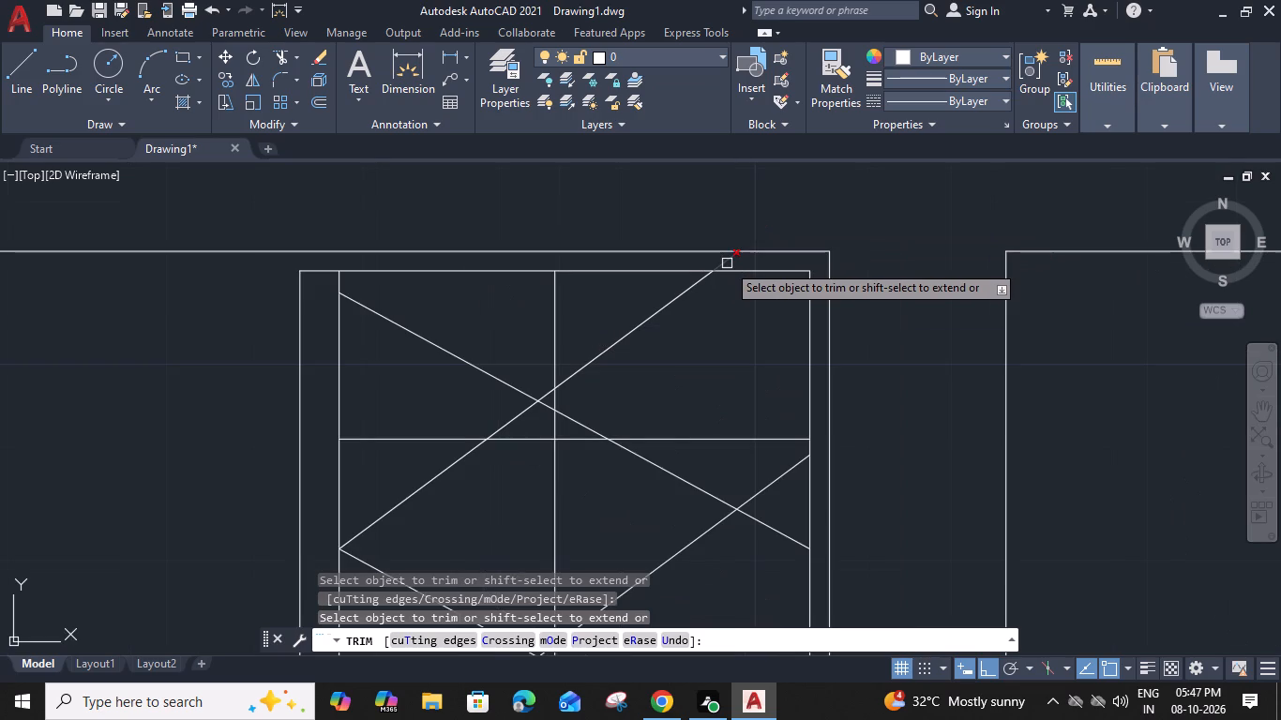
pyautogui.click(727, 263)
pyautogui.press('Escape')
# Offset BEDROOM-2's living-room-side wall line and its bottom wall line 1" into the room.
pyautogui.scroll(-6, 727, 263)
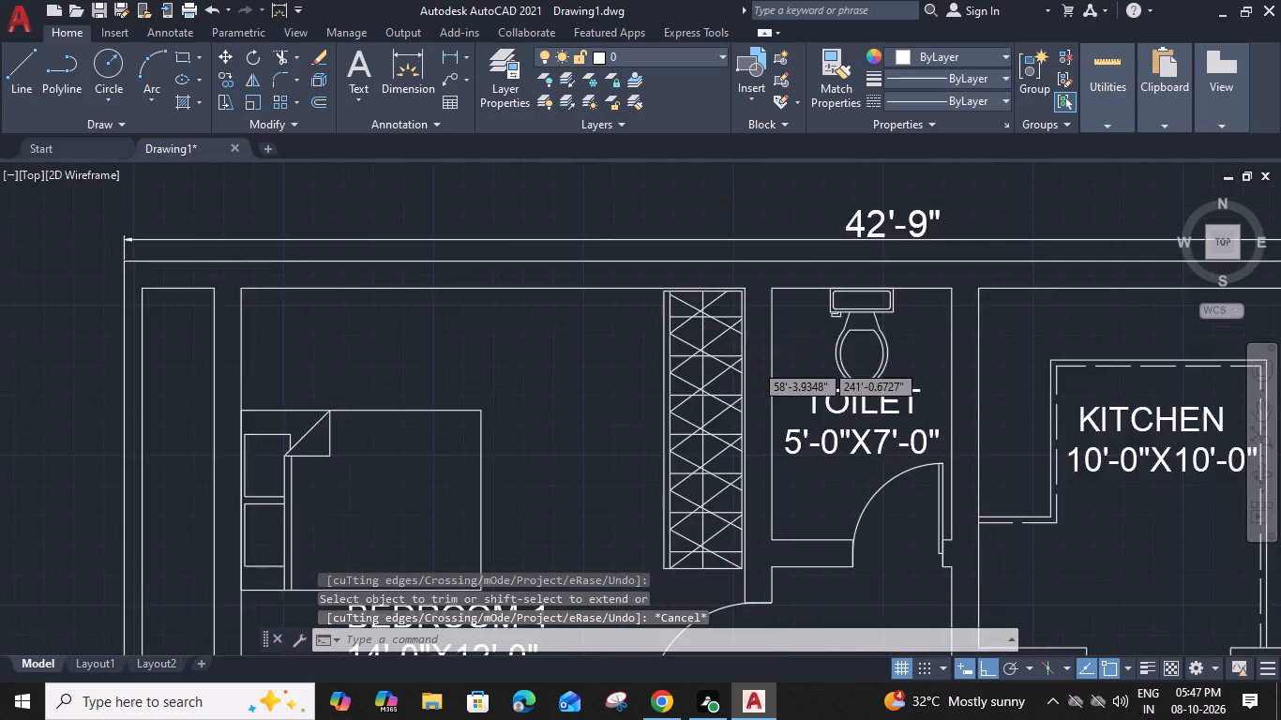
pyautogui.moveTo(756, 359); pyautogui.dragTo(764, 97, button='middle')
pyautogui.moveTo(744, 354); pyautogui.dragTo(739, 184, button='middle')
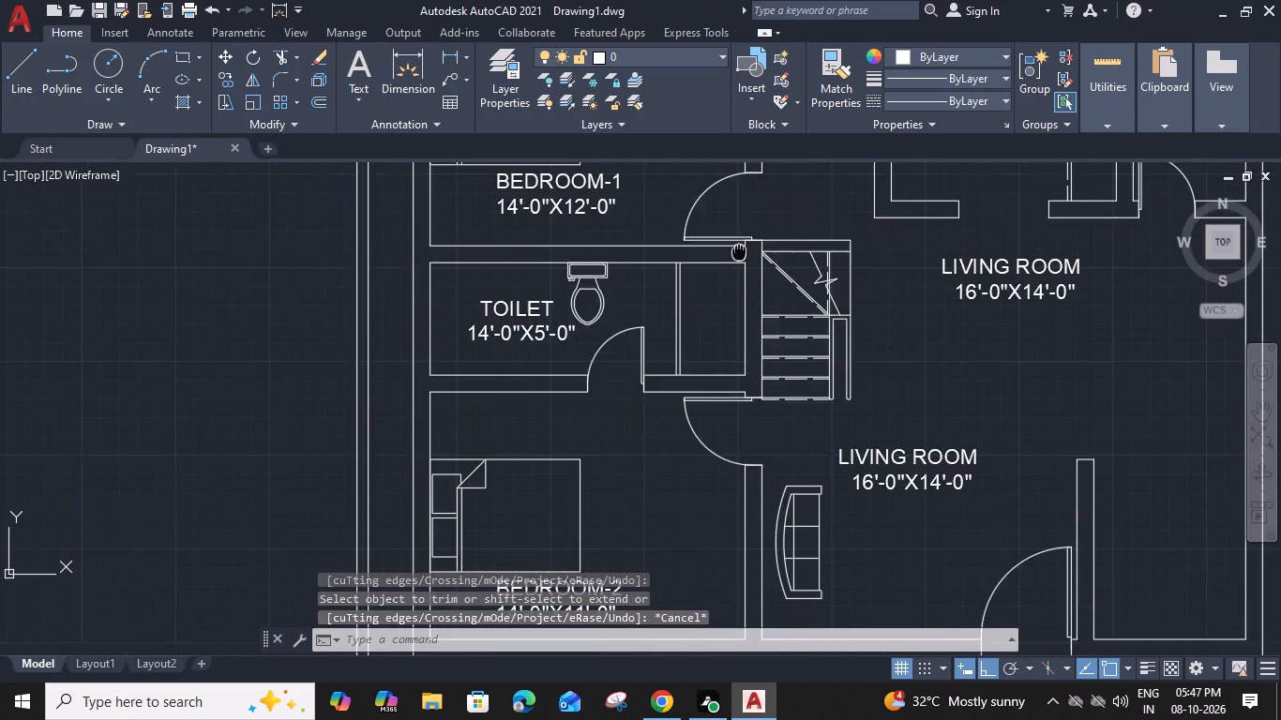
pyautogui.moveTo(739, 184); pyautogui.dragTo(745, 68, button='middle')
pyautogui.click(749, 328)
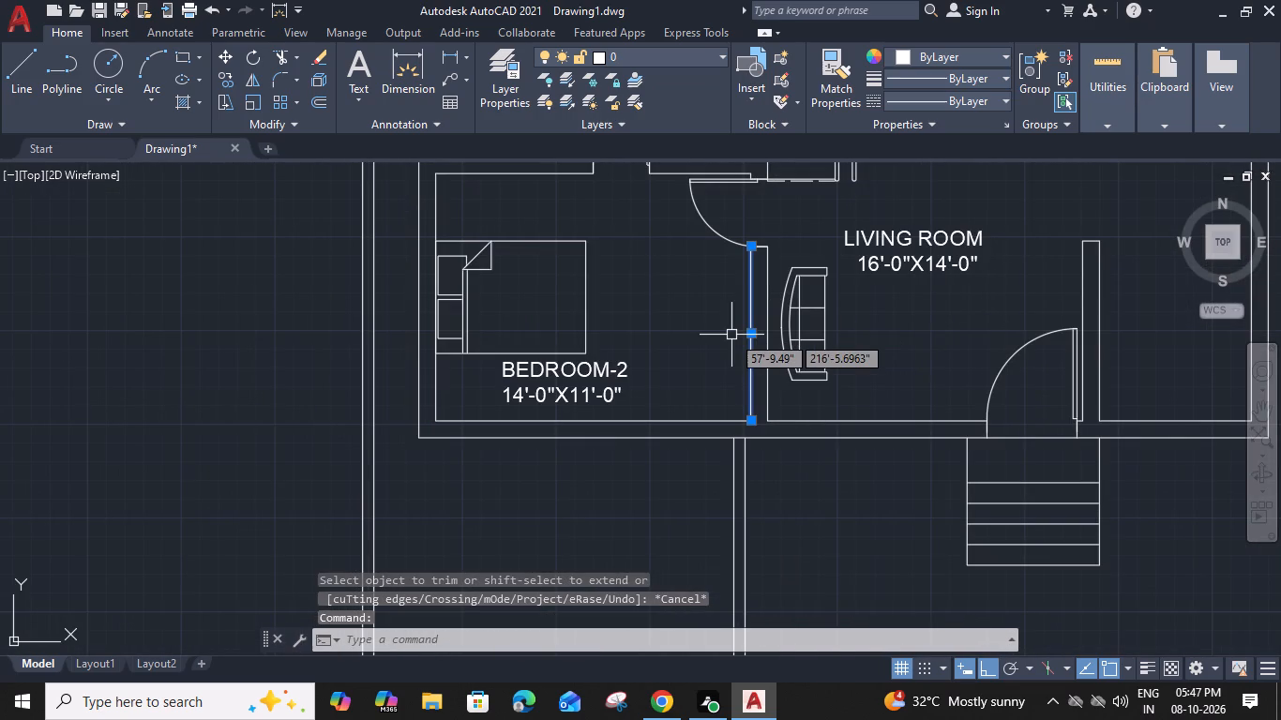
pyautogui.press('o')
pyautogui.press('space')
pyautogui.press('1')
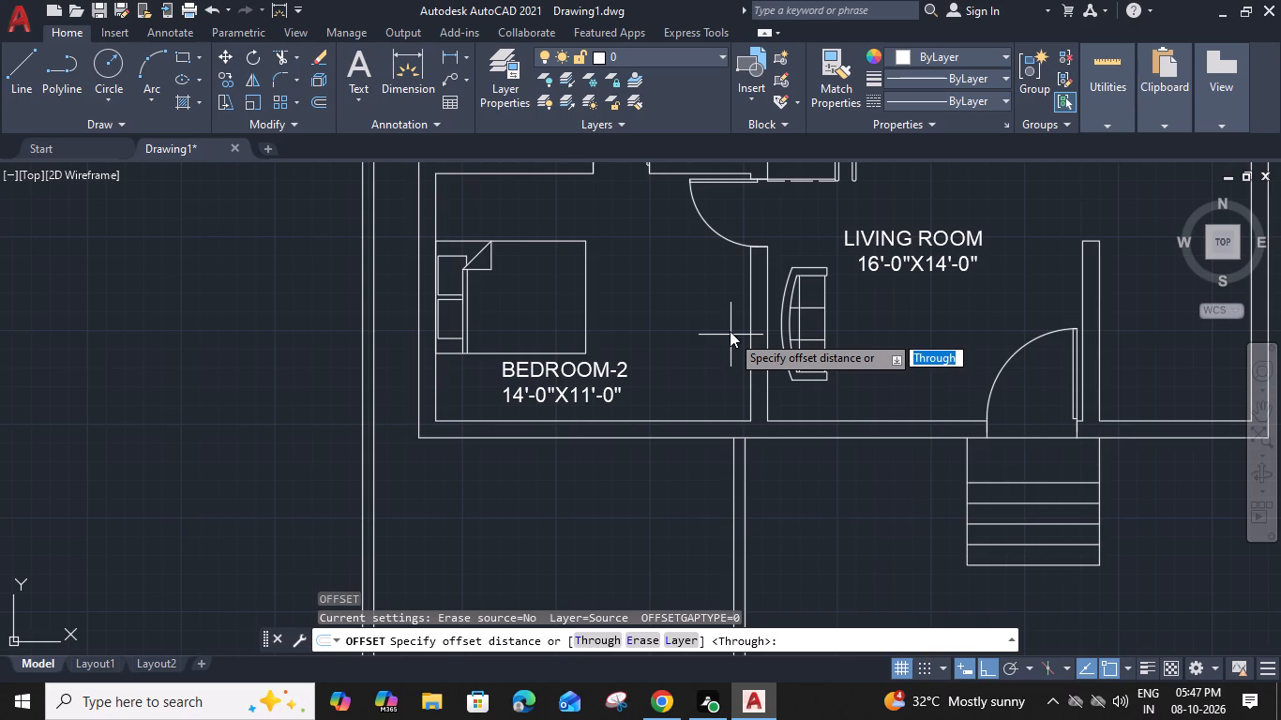
pyautogui.hotkey('shift', '"')
pyautogui.press('Return')
pyautogui.click(727, 328)
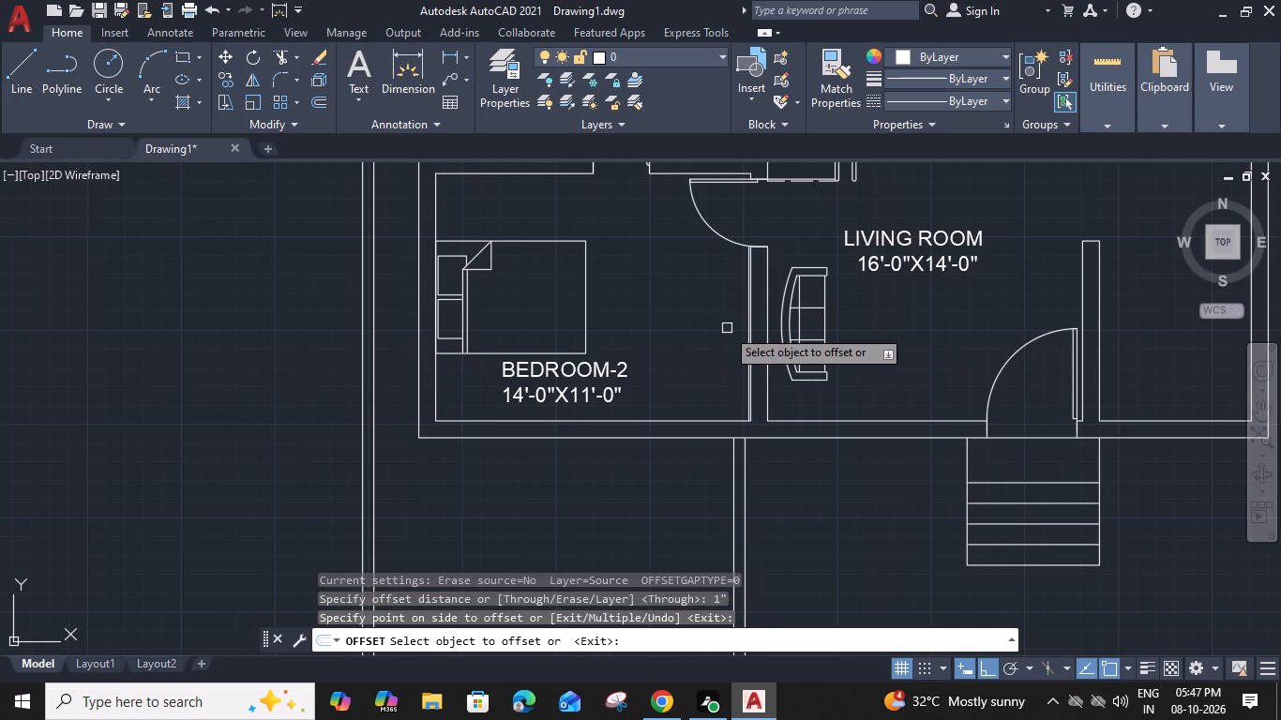
pyautogui.scroll(2, 725, 393)
pyautogui.click(757, 460)
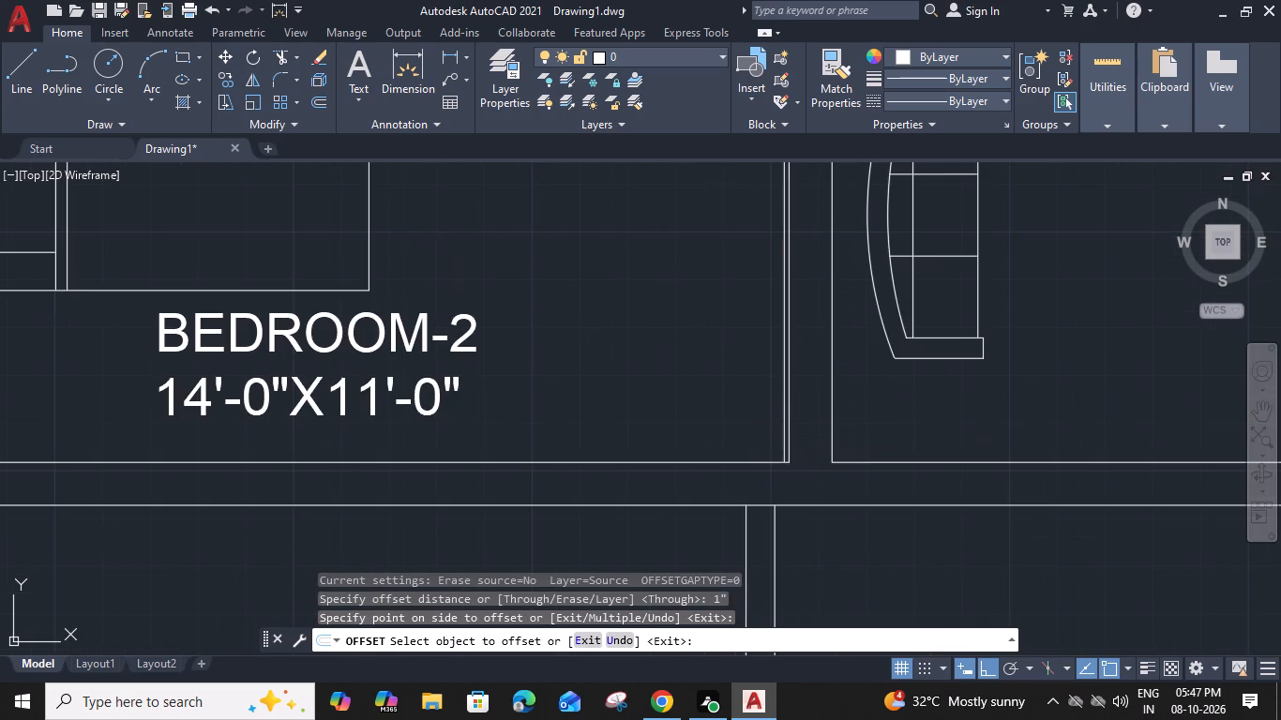
pyautogui.click(748, 425)
# Offset BEDROOM-2's vertical 1" inner line 2' into the room, and offset that new line a further 2" for the wardrobe front.
pyautogui.click(783, 406)
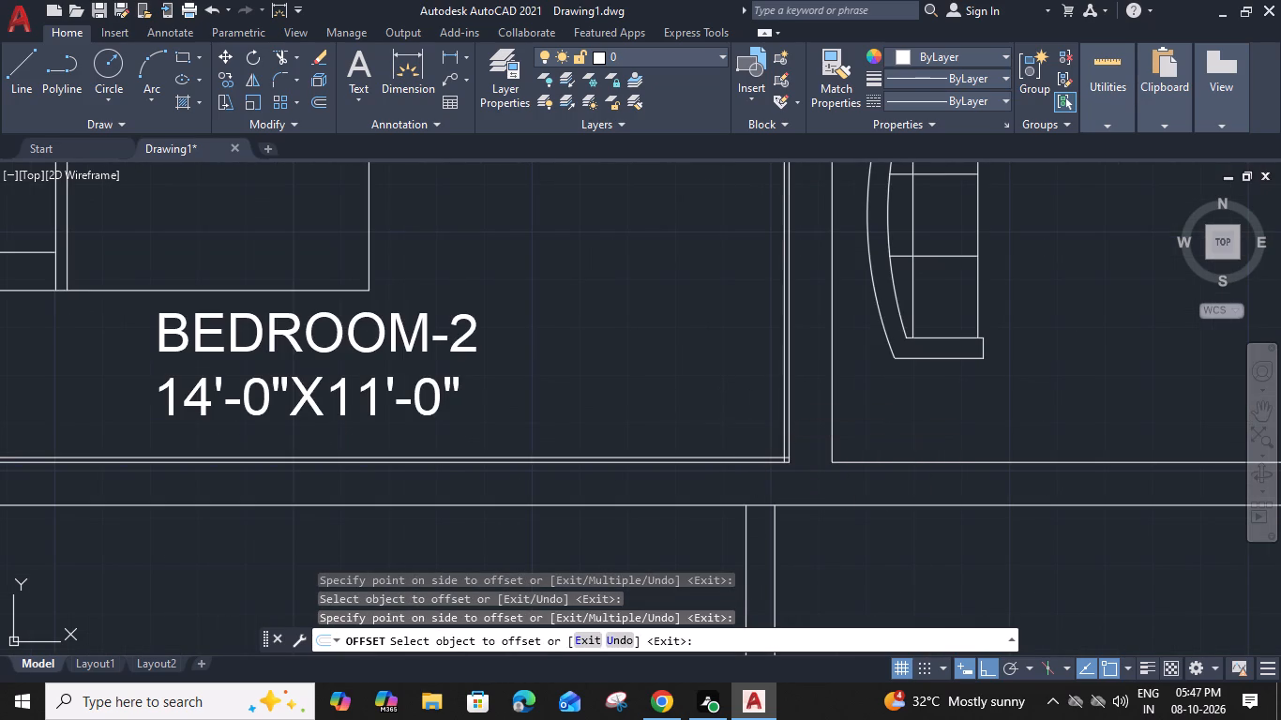
pyautogui.press('2')
pyautogui.write("'")
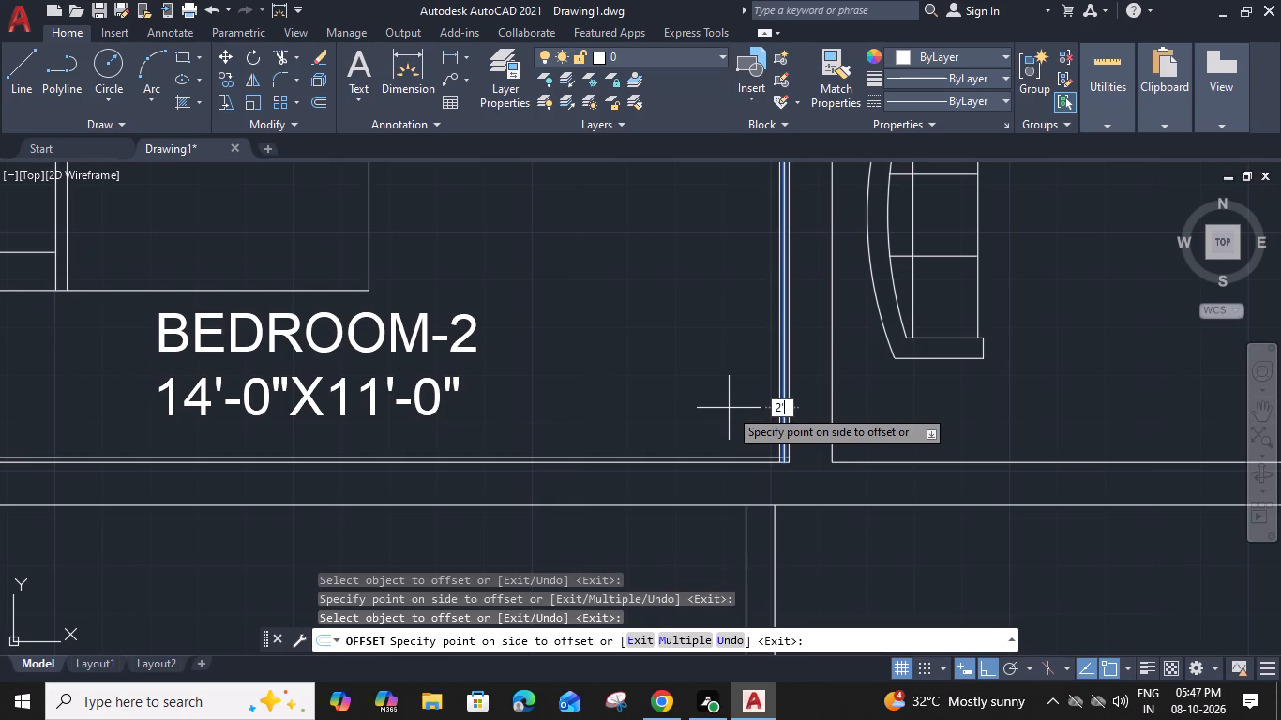
pyautogui.press('space')
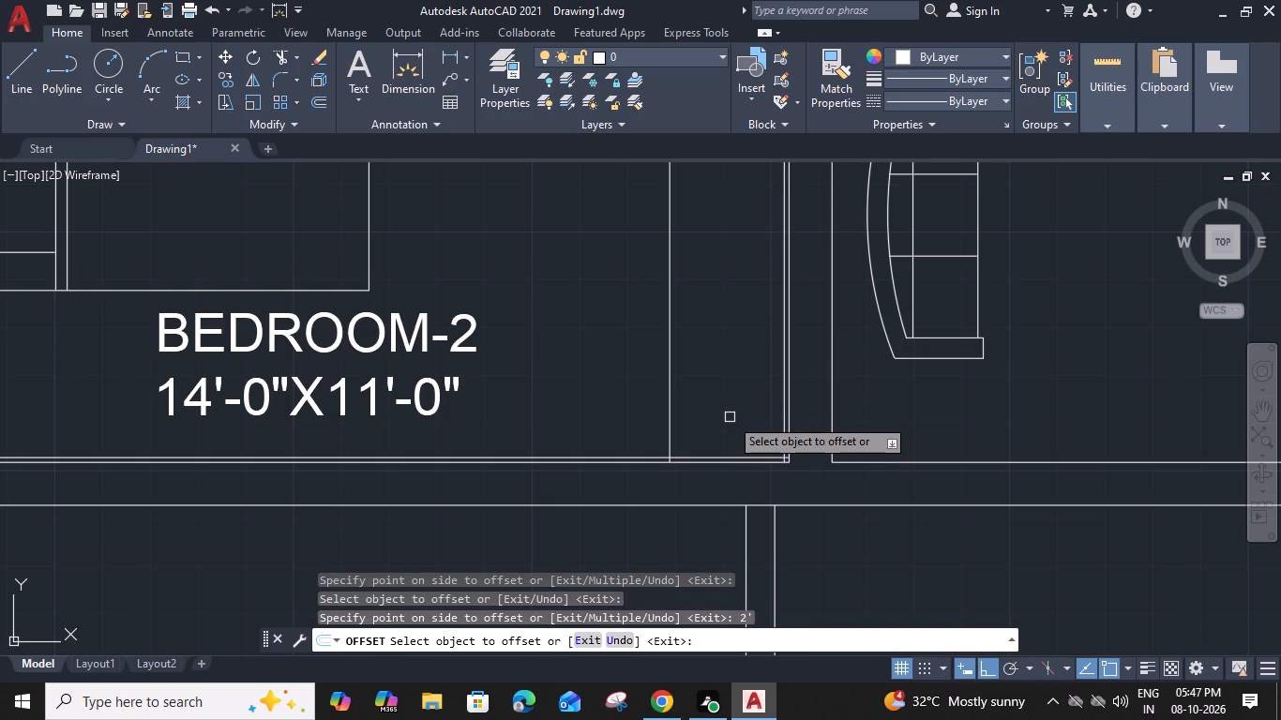
pyautogui.click(671, 396)
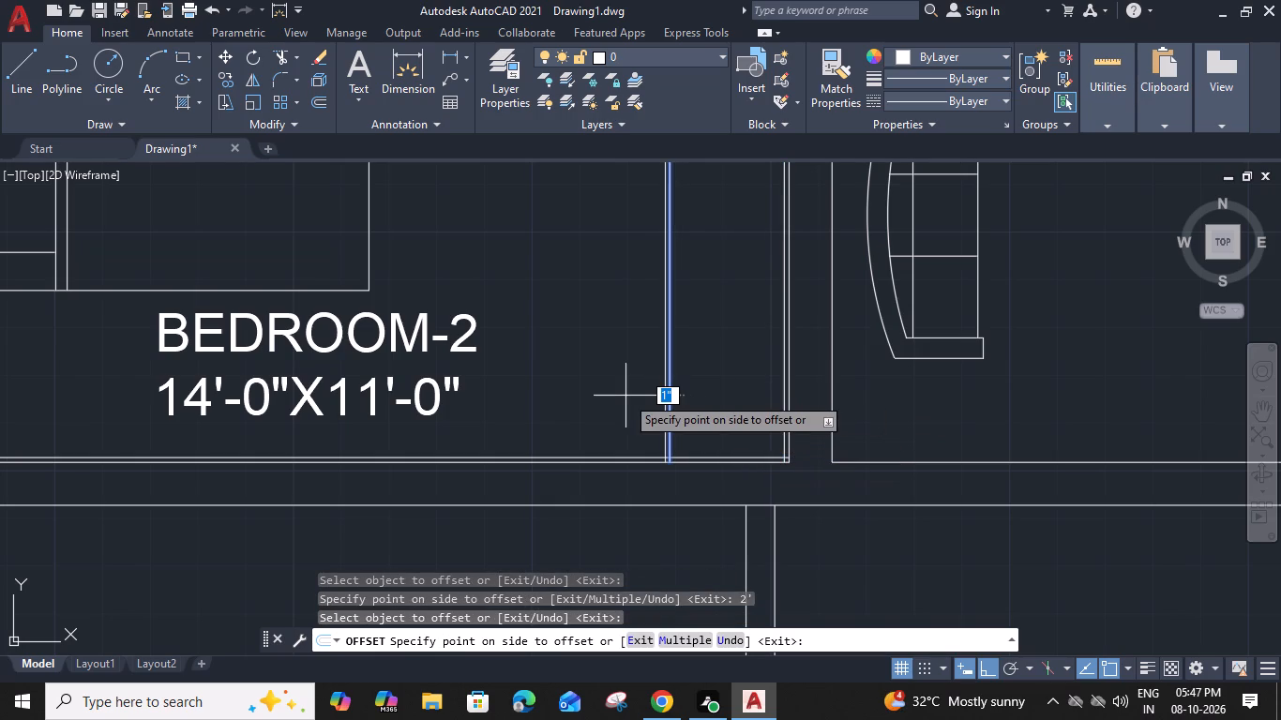
pyautogui.write('2"')
pyautogui.press('Return')
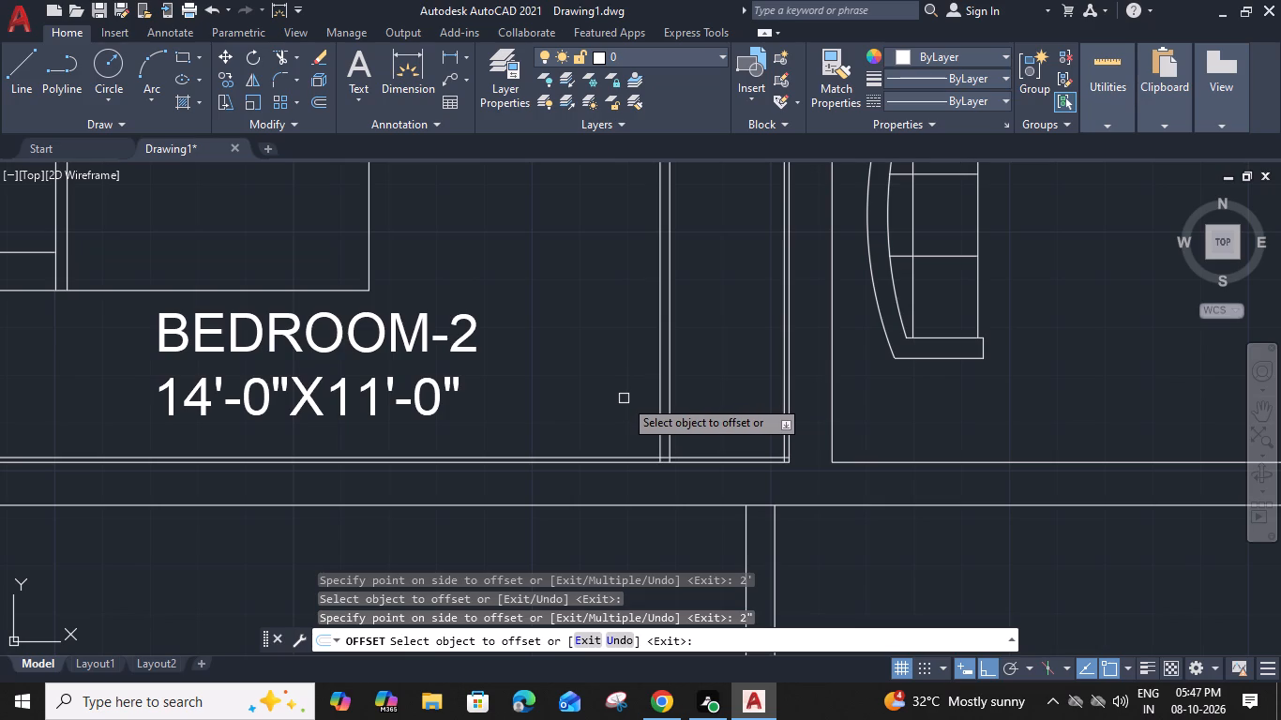
pyautogui.press('Escape')
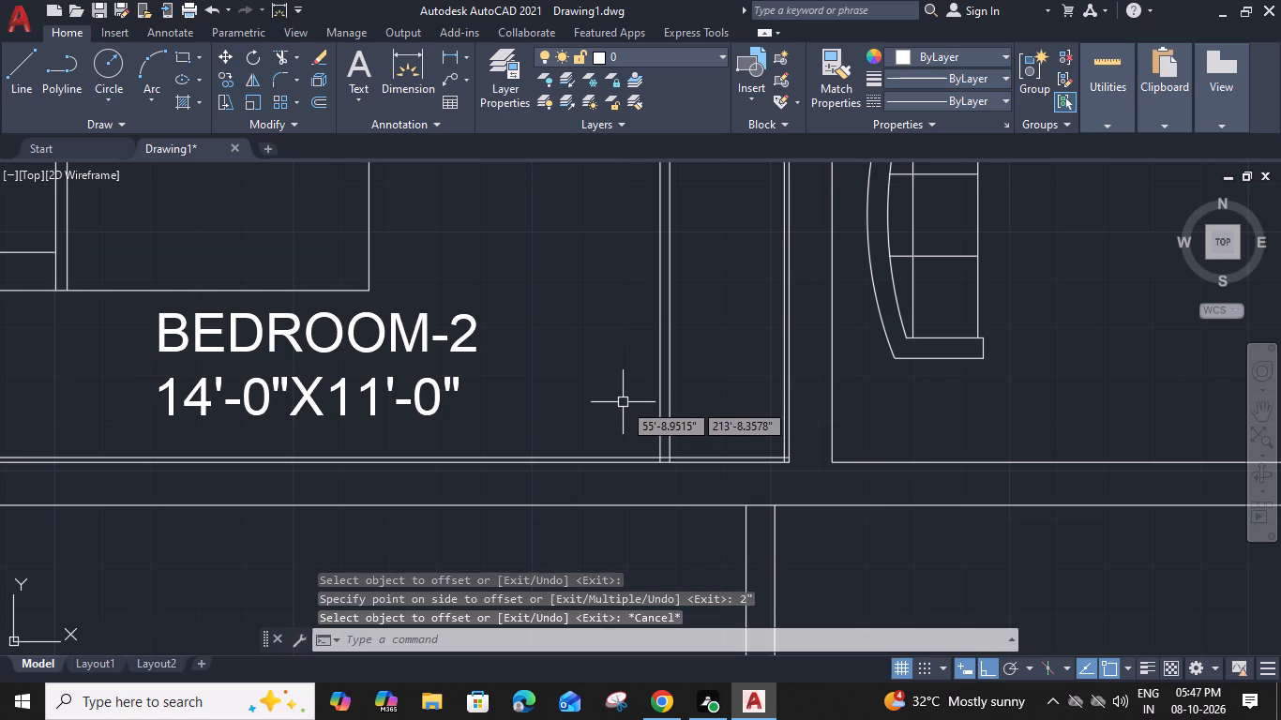
# Trim the BEDROOM-2 wardrobe's bottom line beyond its outer front line, and both front lines below that bottom line.
pyautogui.write('TR')
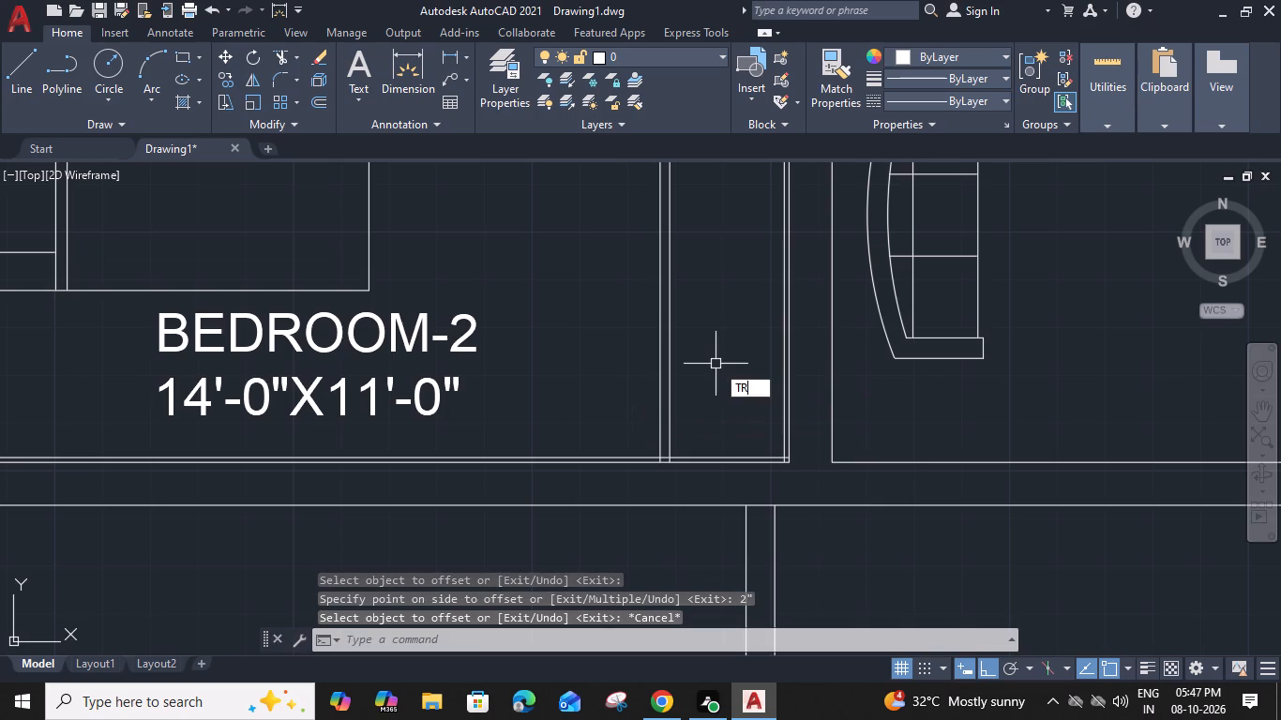
pyautogui.press('space')
pyautogui.click(647, 455)
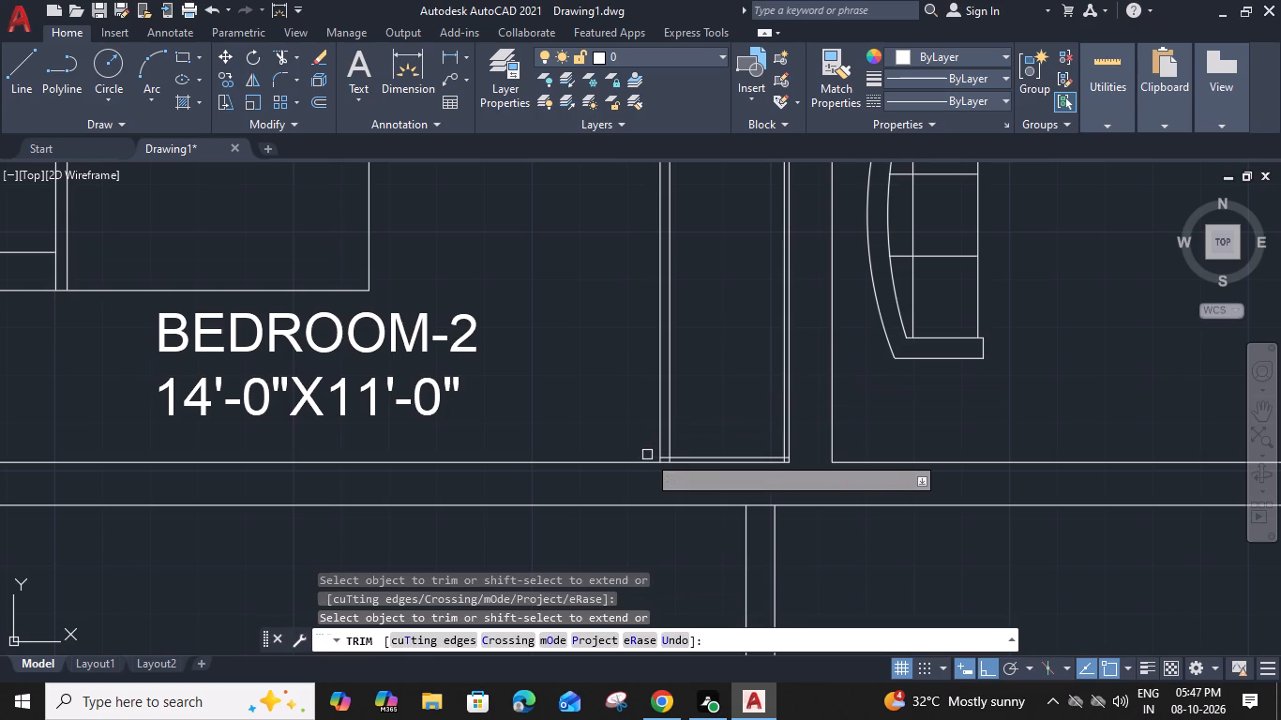
pyautogui.scroll(2, 683, 450)
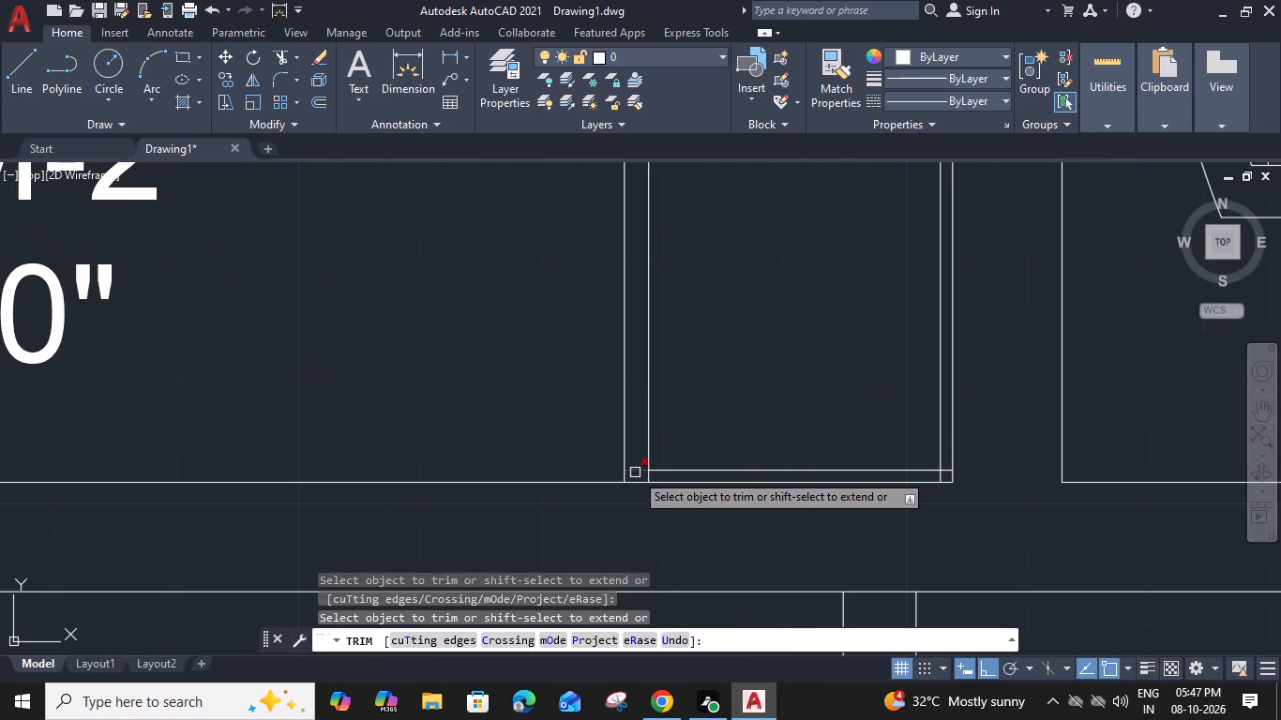
pyautogui.scroll(2, 649, 479)
pyautogui.keyDown('shift'); pyautogui.click(651, 475); pyautogui.keyUp('shift')
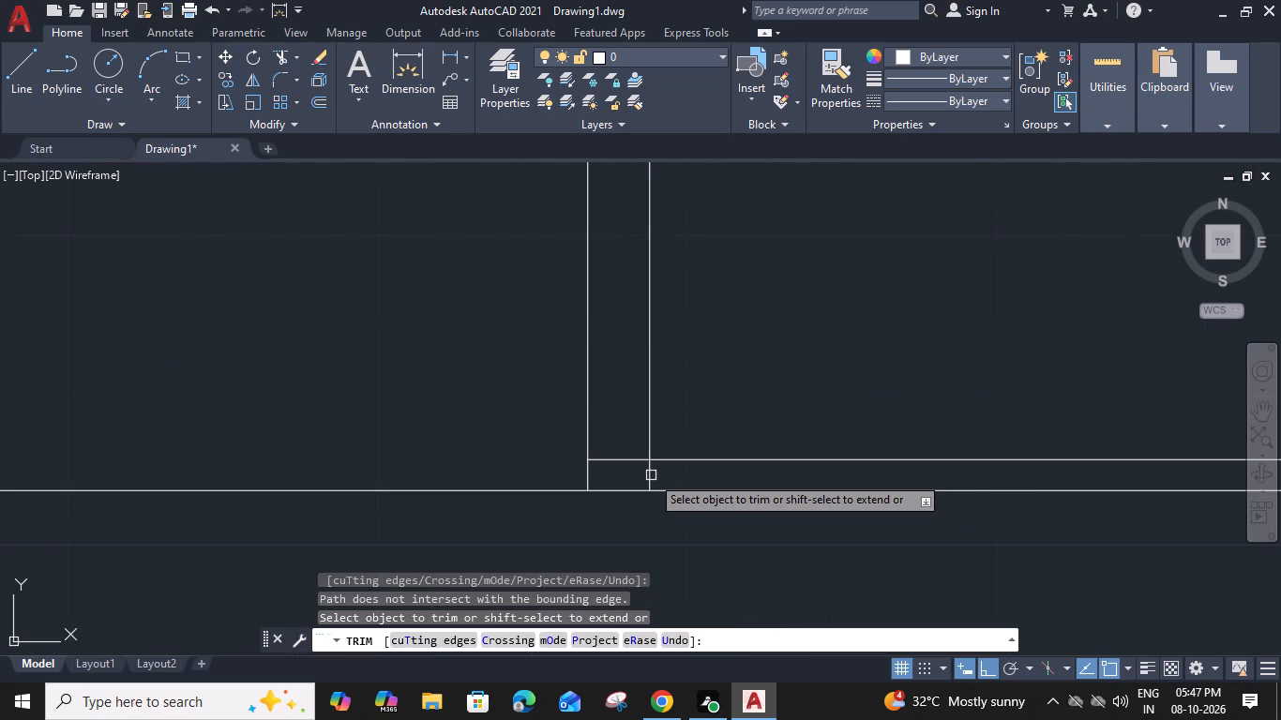
pyautogui.click(651, 475)
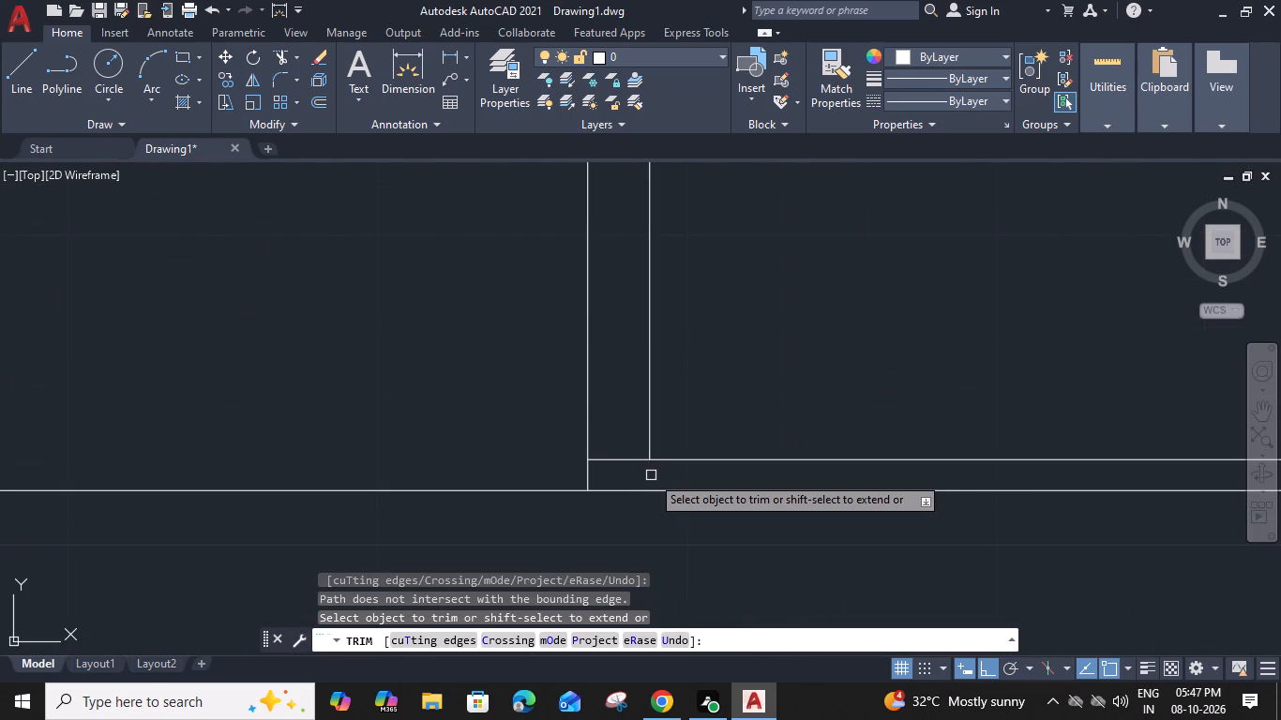
pyautogui.click(589, 472)
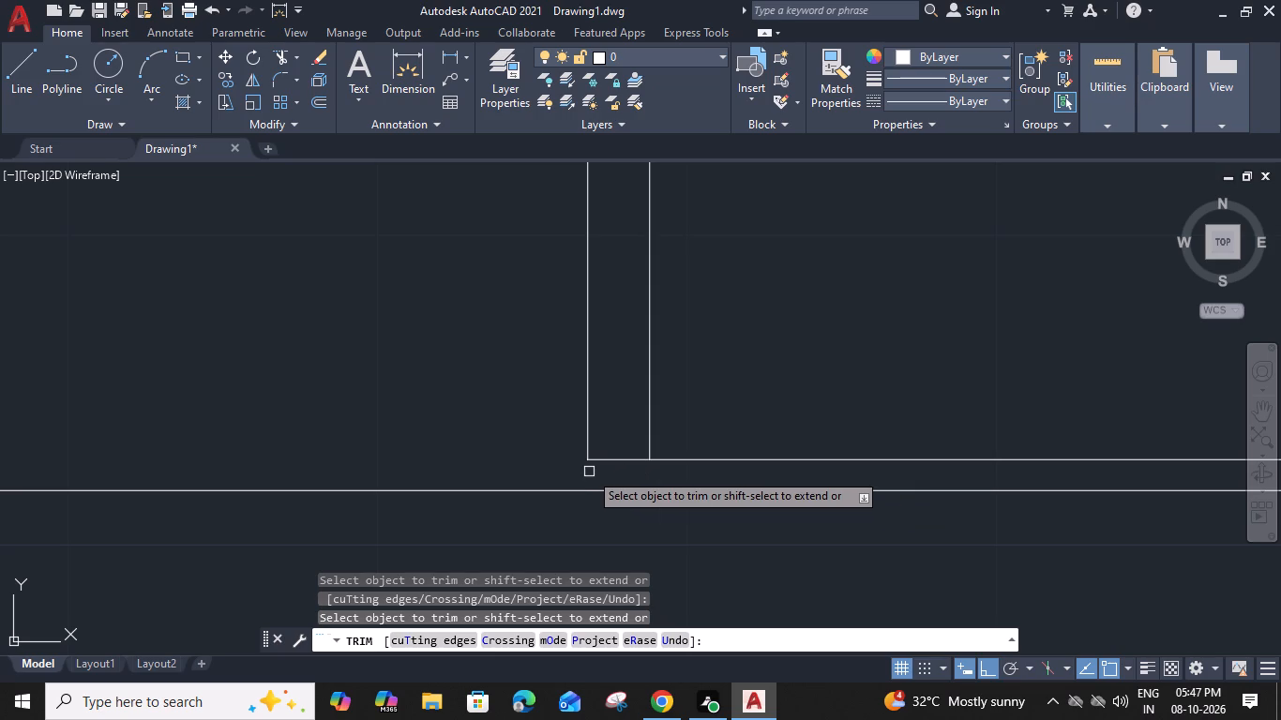
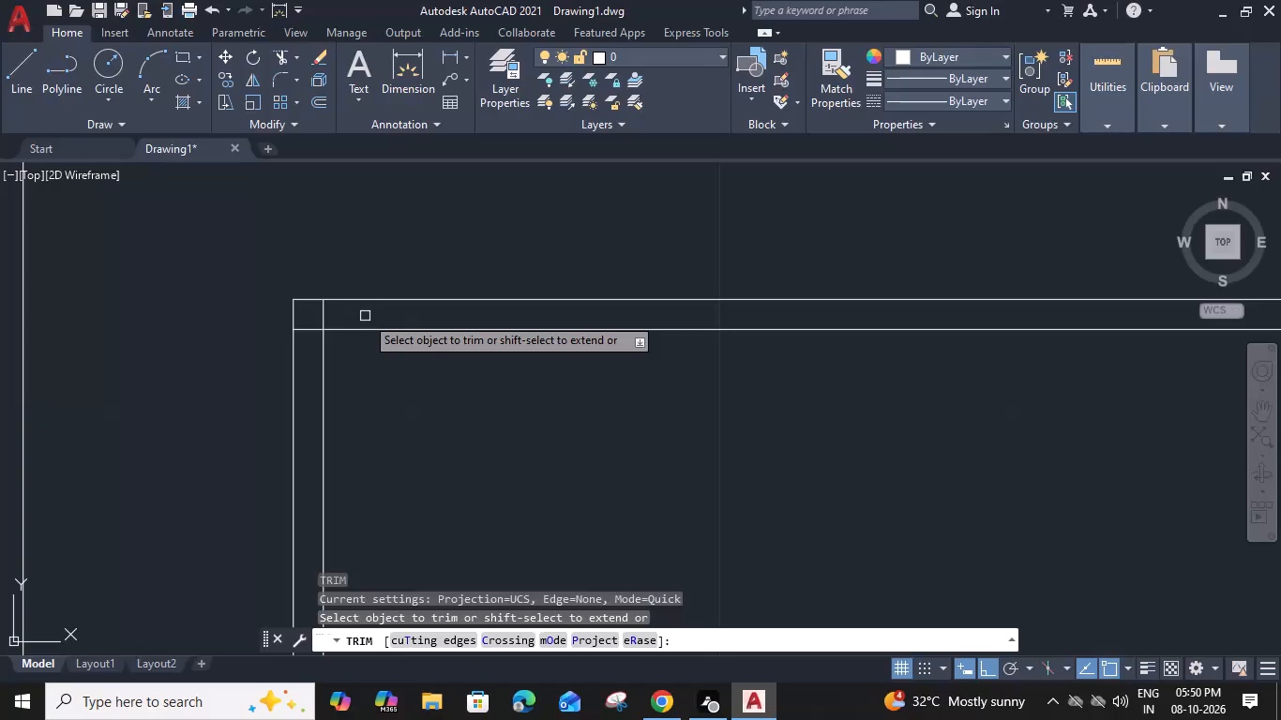
# Trim the overshooting ends of the two inner wardrobe lines at BEDROOM-2's upper-left corner so they meet cleanly.
pyautogui.click(324, 310)
pyautogui.click(310, 328)
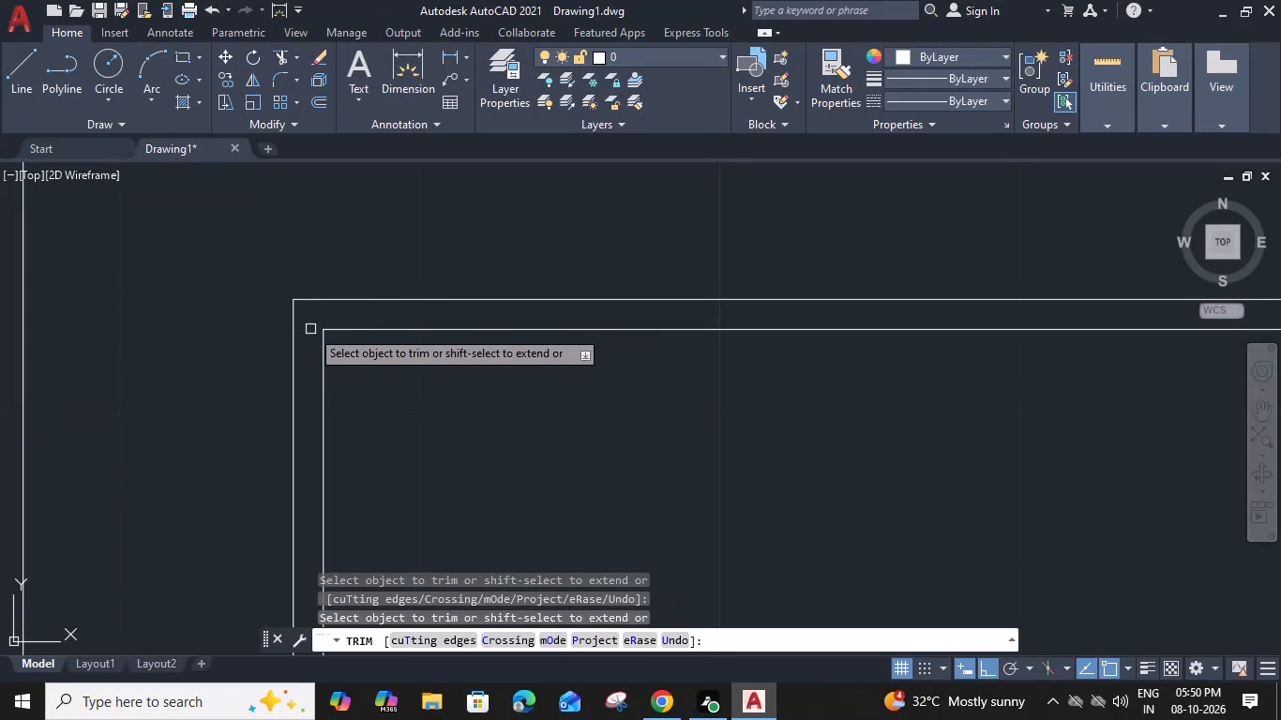
pyautogui.press('Escape')
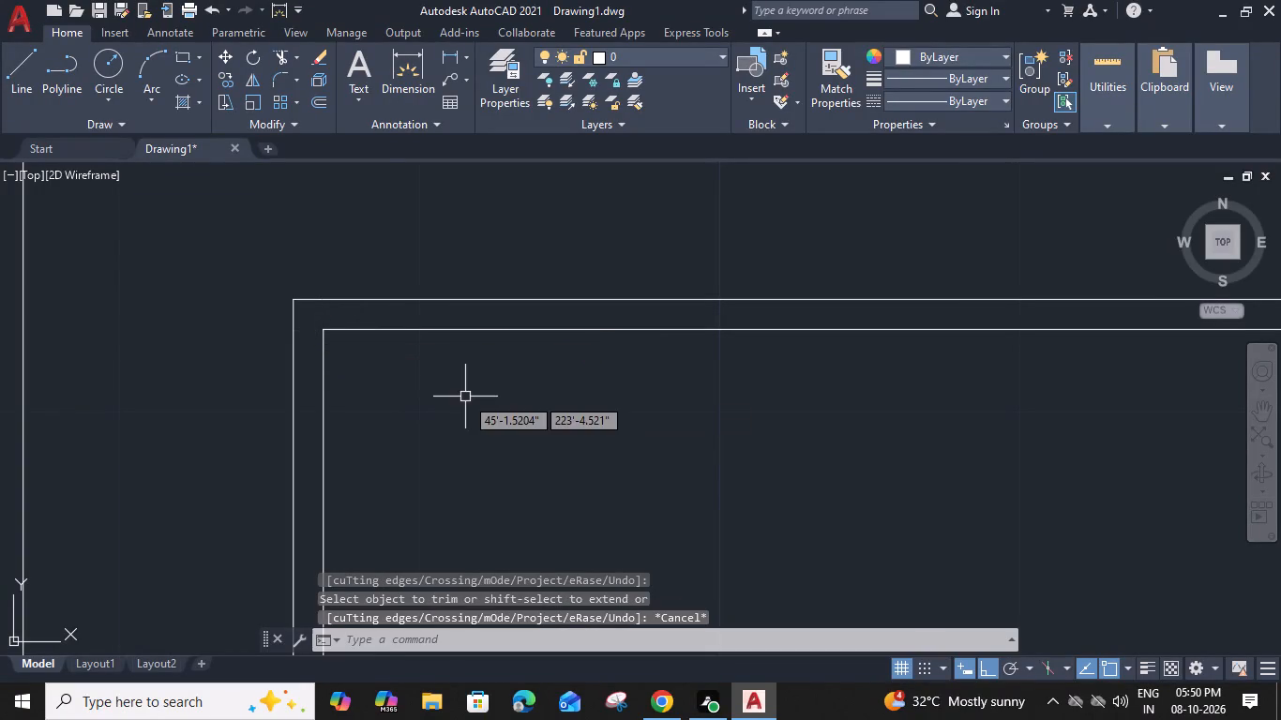
# Draw the hanger rod line through the middle of BEDROOM-2's toilet-side wardrobe, between the midpoints of its two short ends.
pyautogui.scroll(-1, 550, 463)
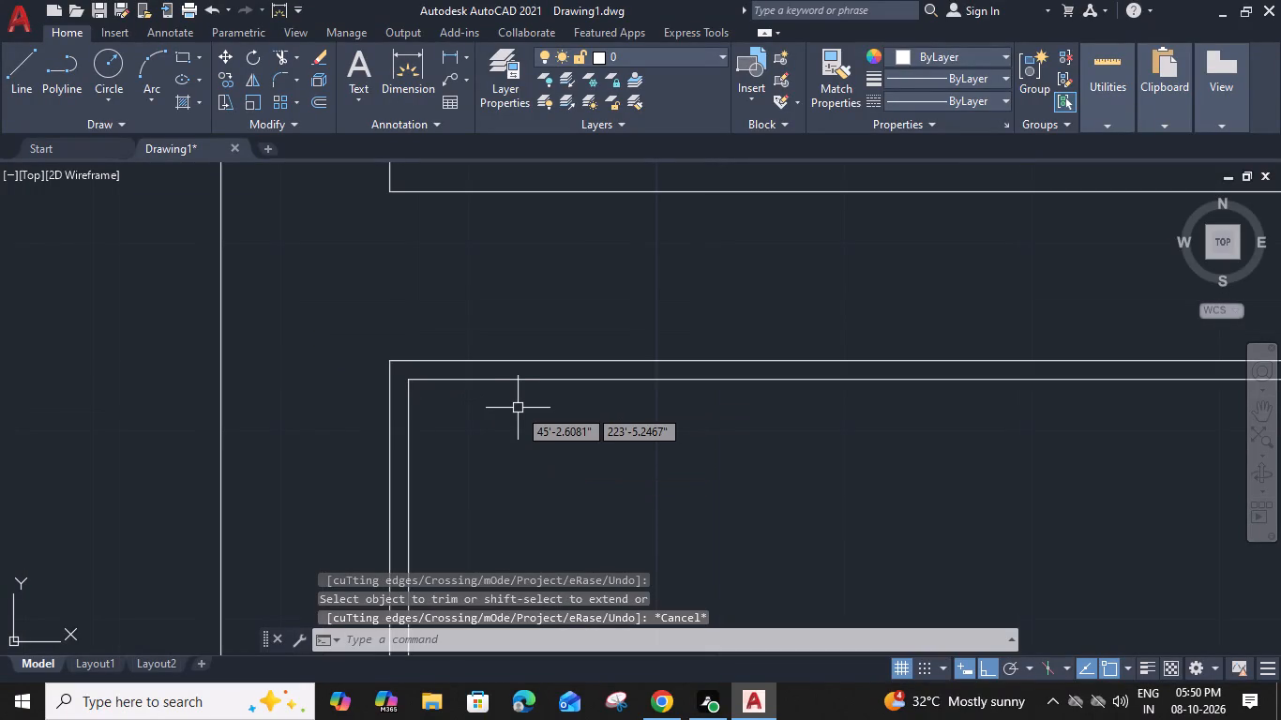
pyautogui.scroll(-1, 523, 412)
pyautogui.moveTo(518, 396); pyautogui.dragTo(503, 363, button='middle')
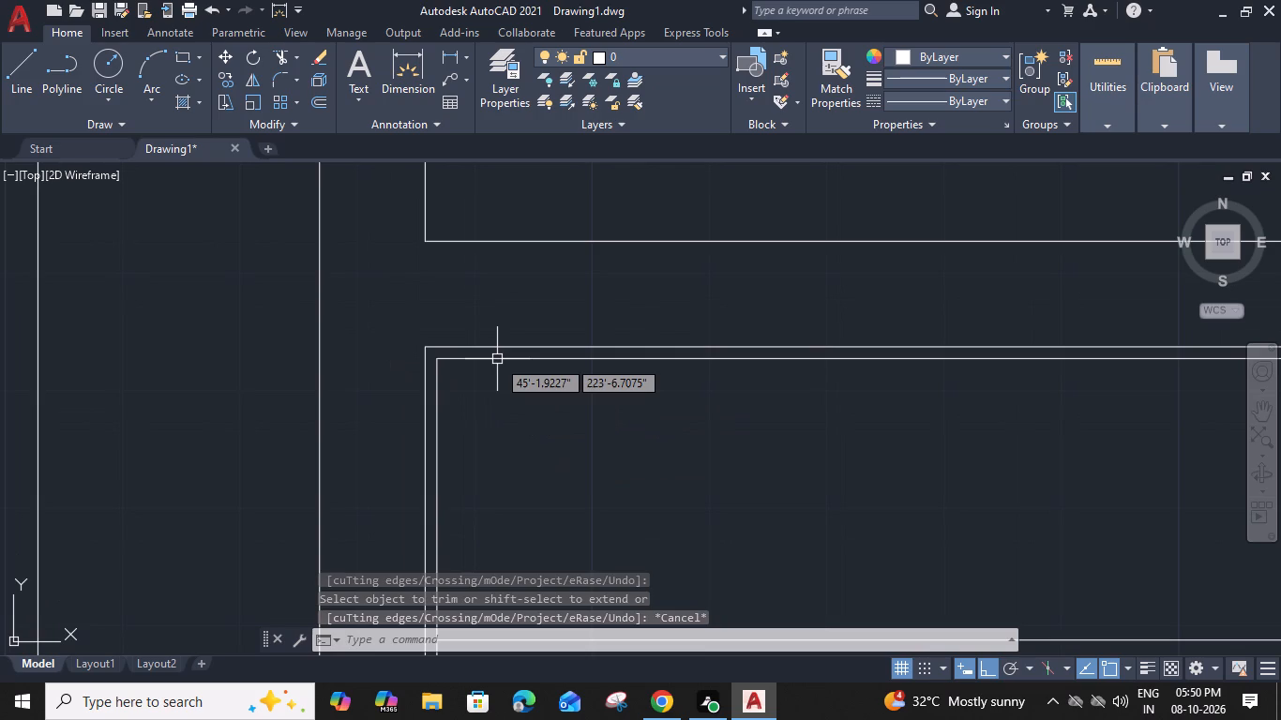
pyautogui.scroll(-2, 602, 468)
pyautogui.moveTo(648, 474); pyautogui.dragTo(497, 413, button='middle')
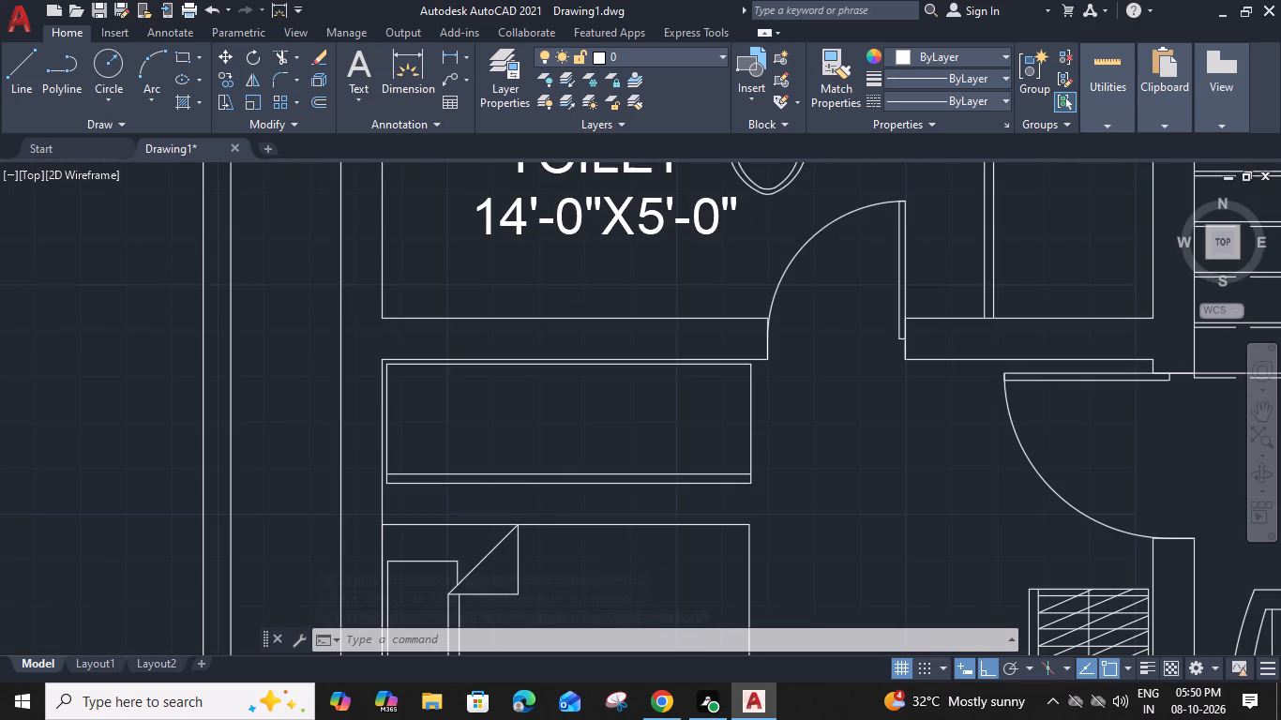
pyautogui.press('l')
pyautogui.press('space')
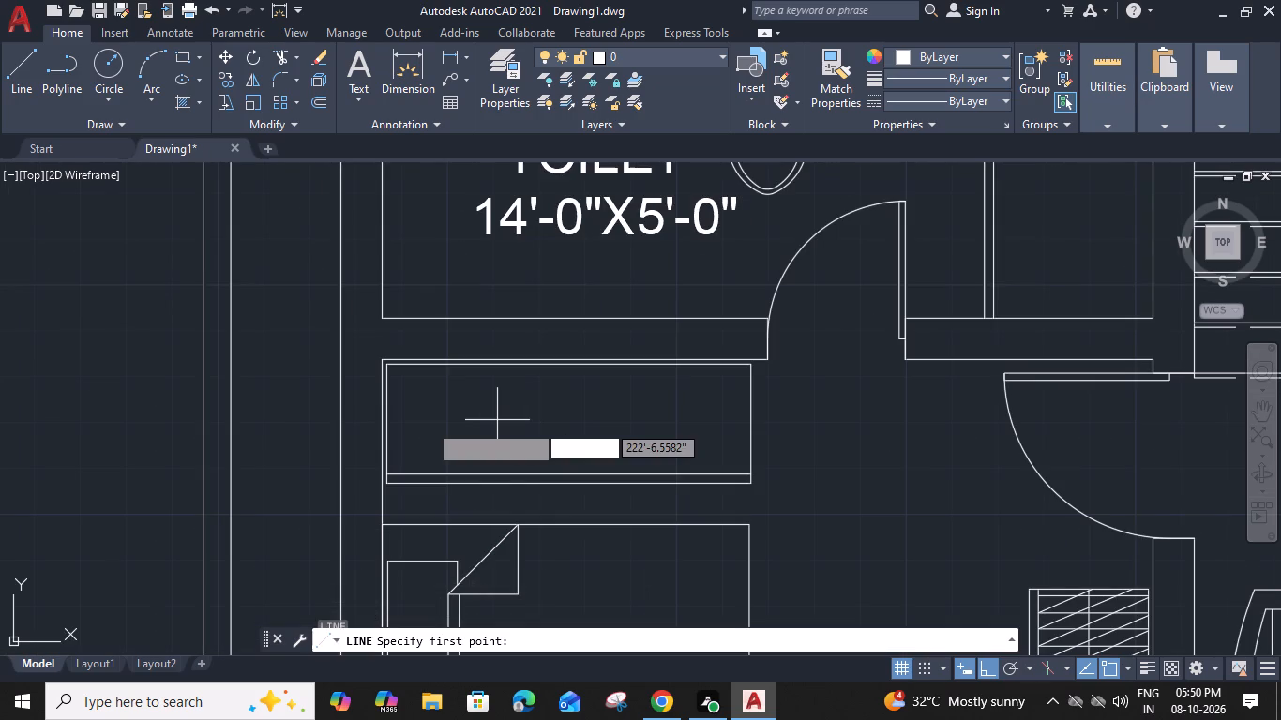
pyautogui.click(384, 422)
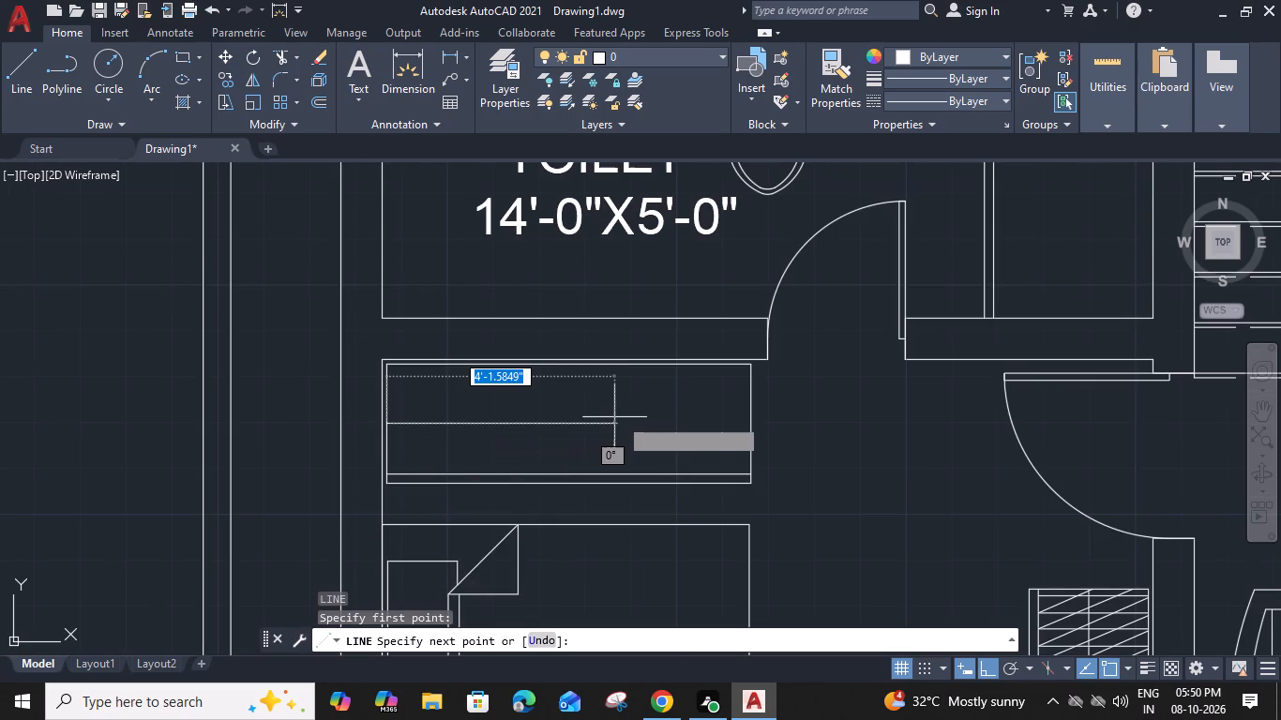
pyautogui.click(747, 425)
pyautogui.press('Escape')
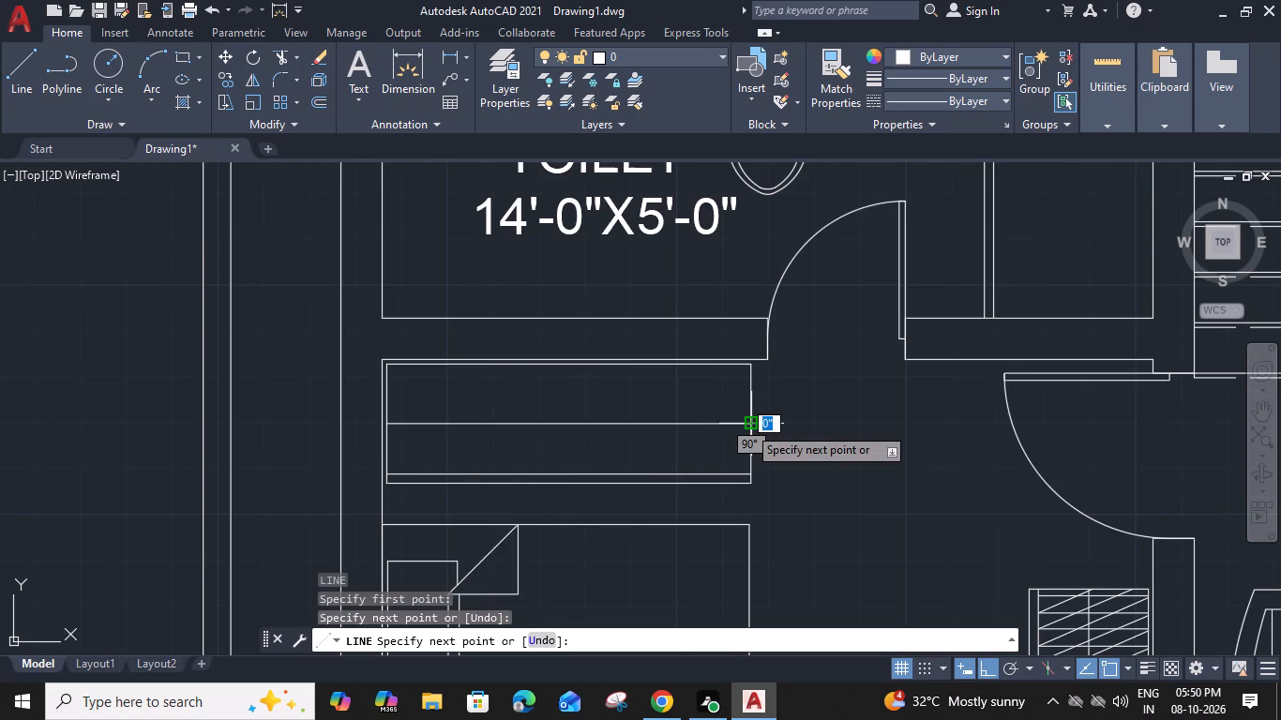
# Draw two crossing hanger diagonals at the left end of the toilet-side wardrobe, between its back line and inner front line.
pyautogui.moveTo(480, 419); pyautogui.dragTo(602, 428, button='middle')
pyautogui.write('L')
pyautogui.press('space')
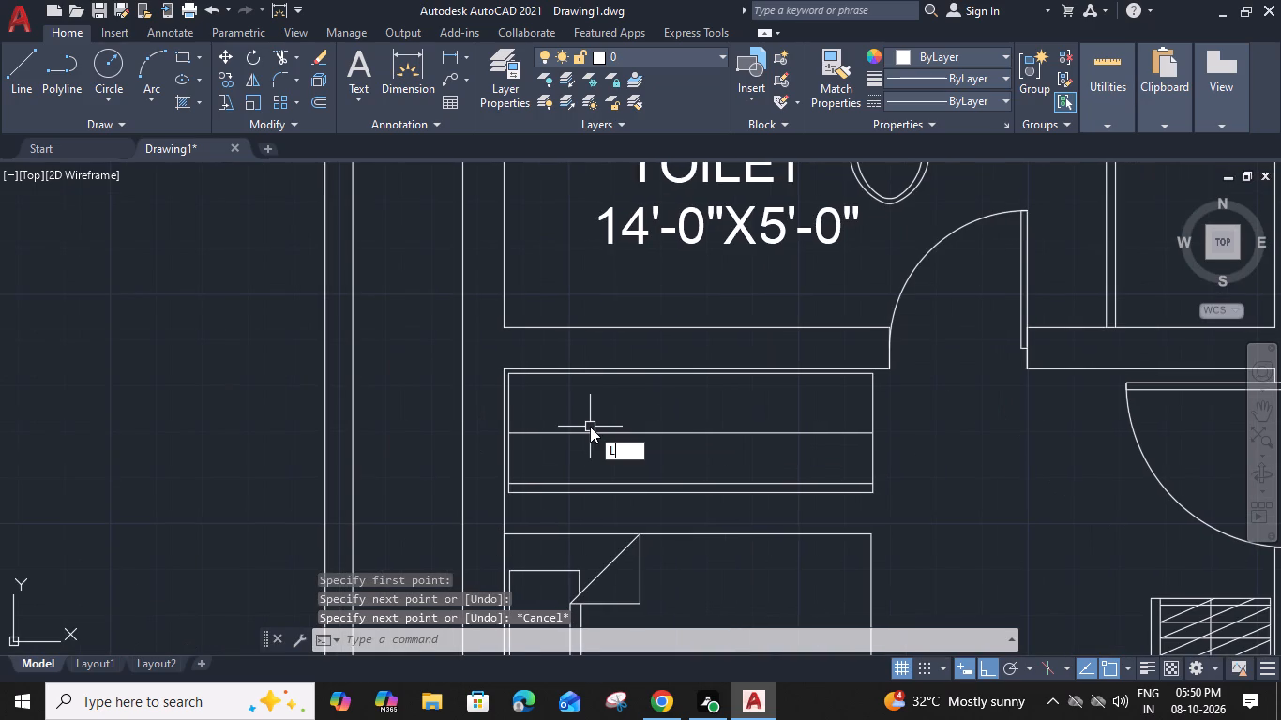
pyautogui.click(510, 481)
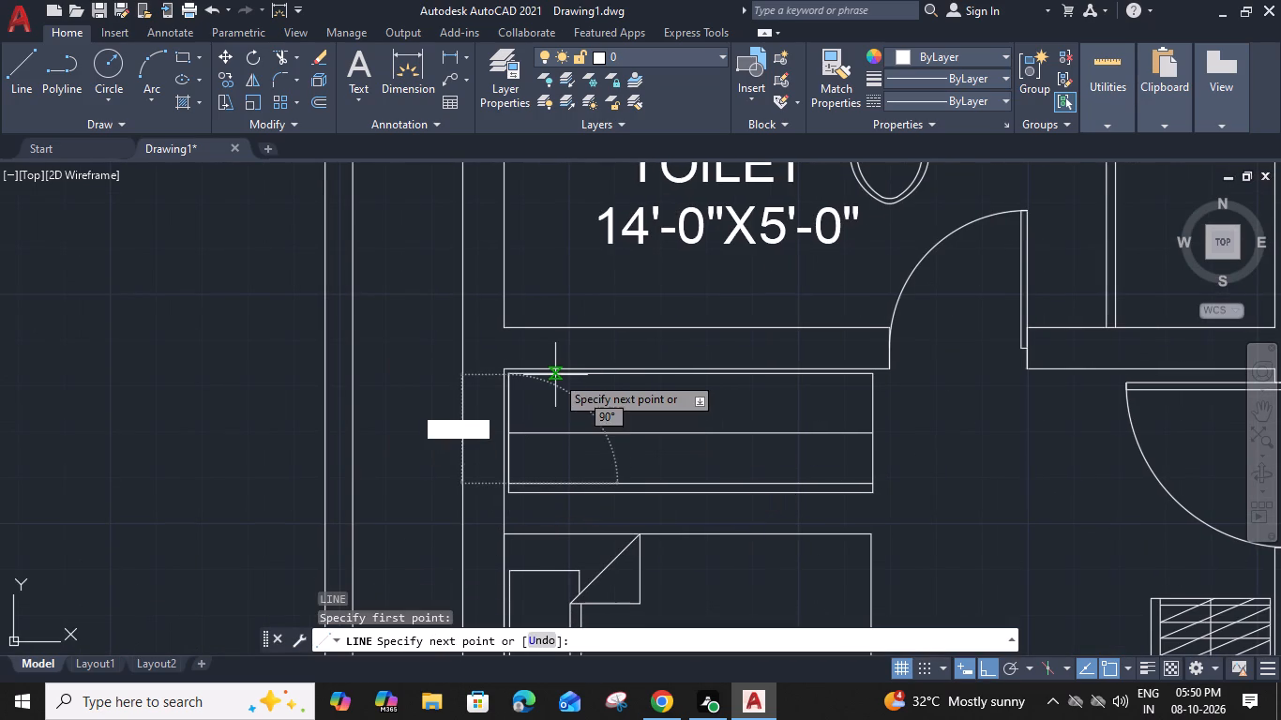
pyautogui.click(554, 375)
pyautogui.press('Escape')
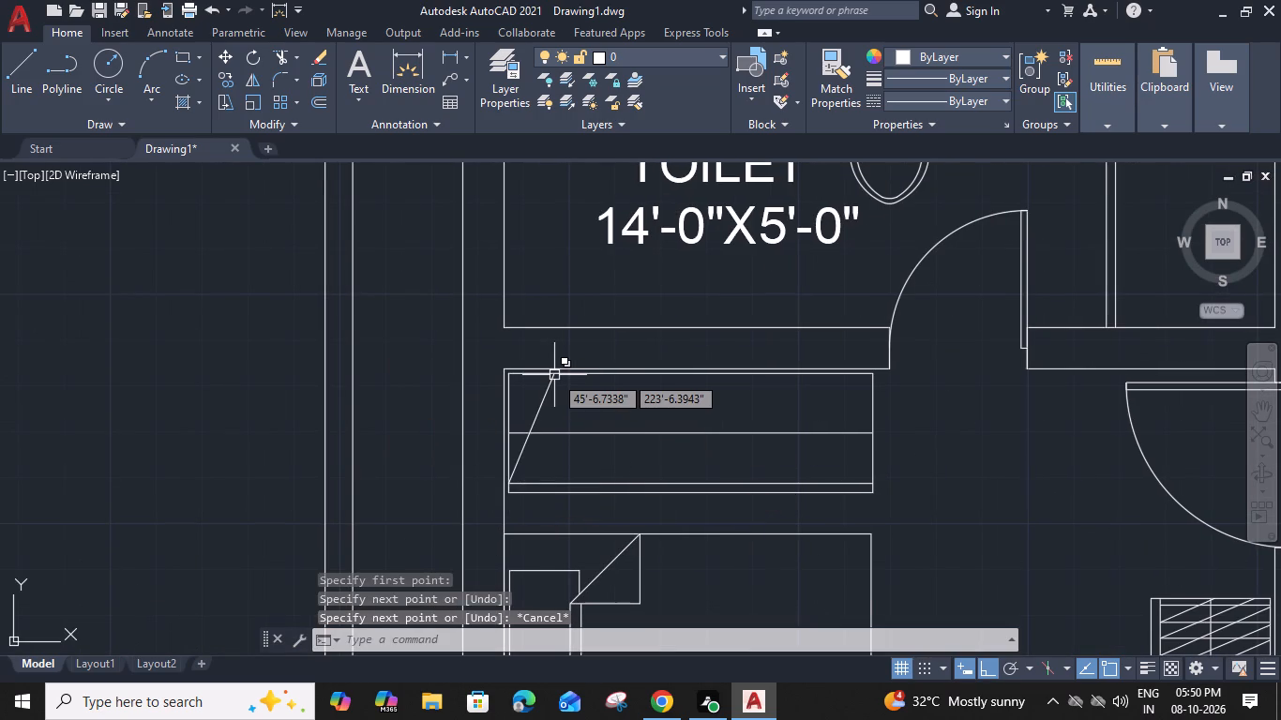
pyautogui.press('l')
pyautogui.press('space')
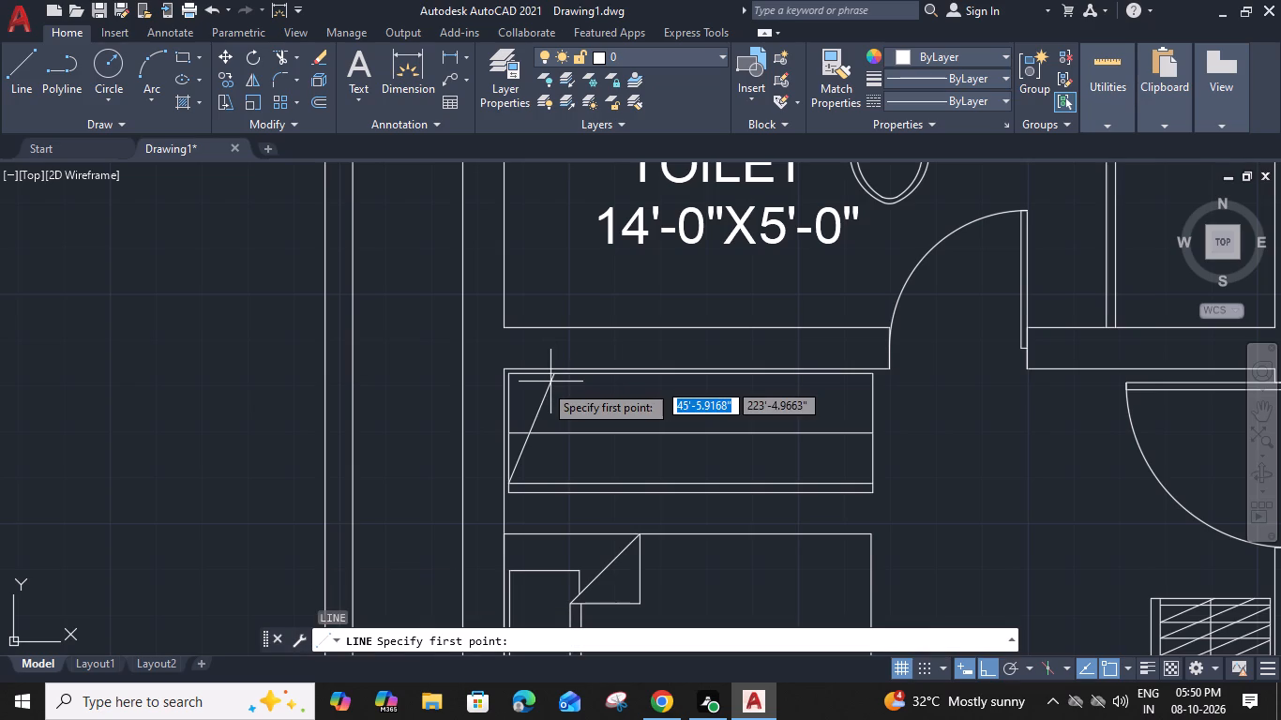
pyautogui.click(525, 373)
pyautogui.scroll(3, 540, 479)
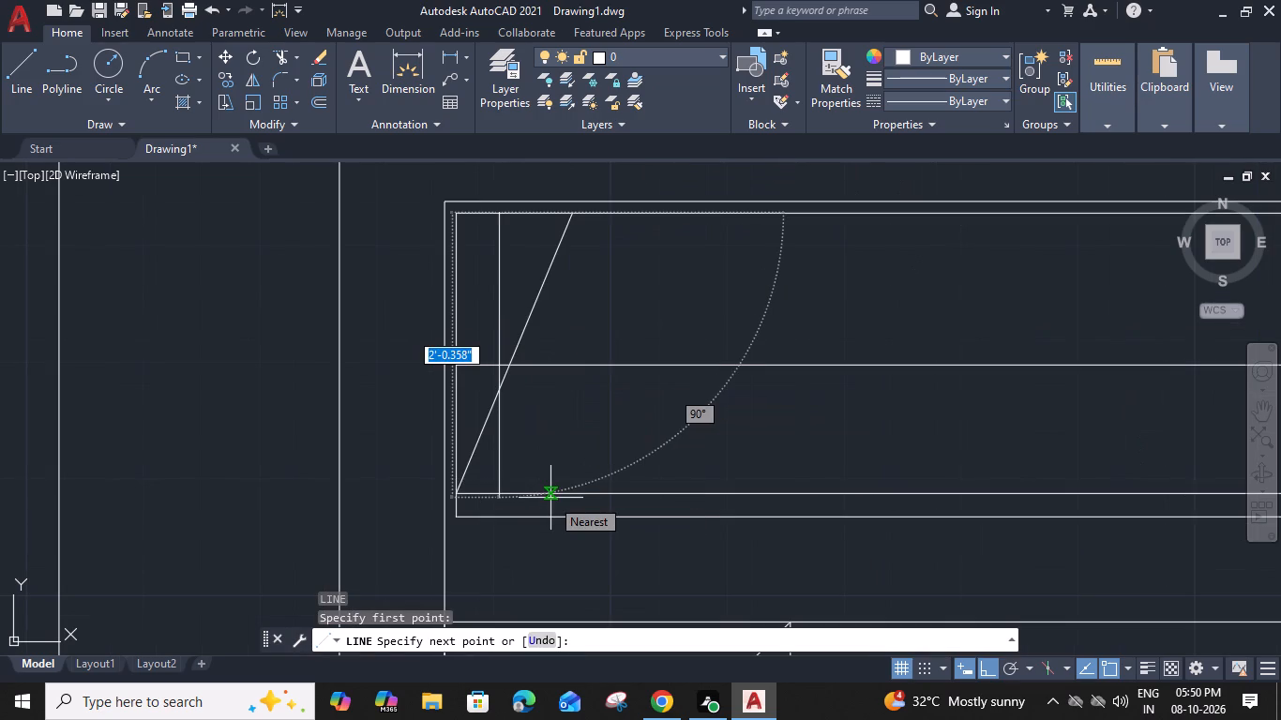
pyautogui.click(547, 495)
pyautogui.press('Escape')
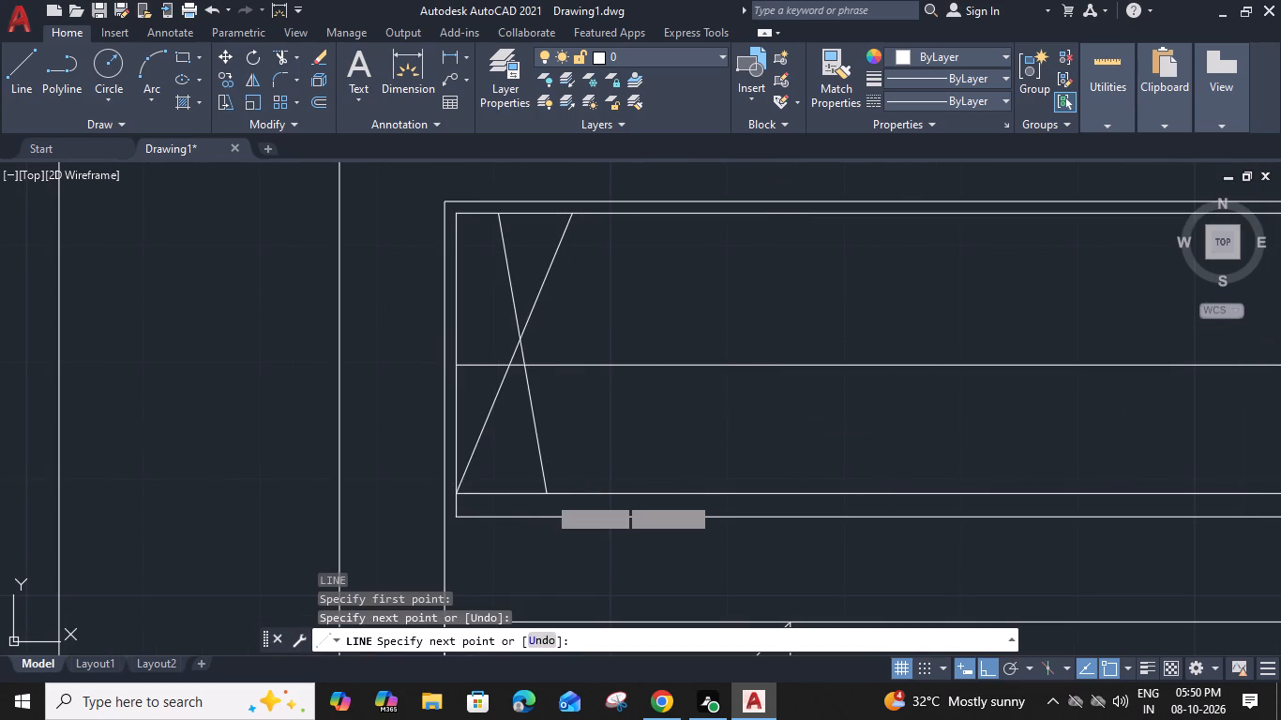
# Draw a third hanger diagonal from the second diagonal's lower end up to the wardrobe's back line.
pyautogui.scroll(-1, 605, 412)
pyautogui.moveTo(606, 413); pyautogui.dragTo(523, 432, button='middle')
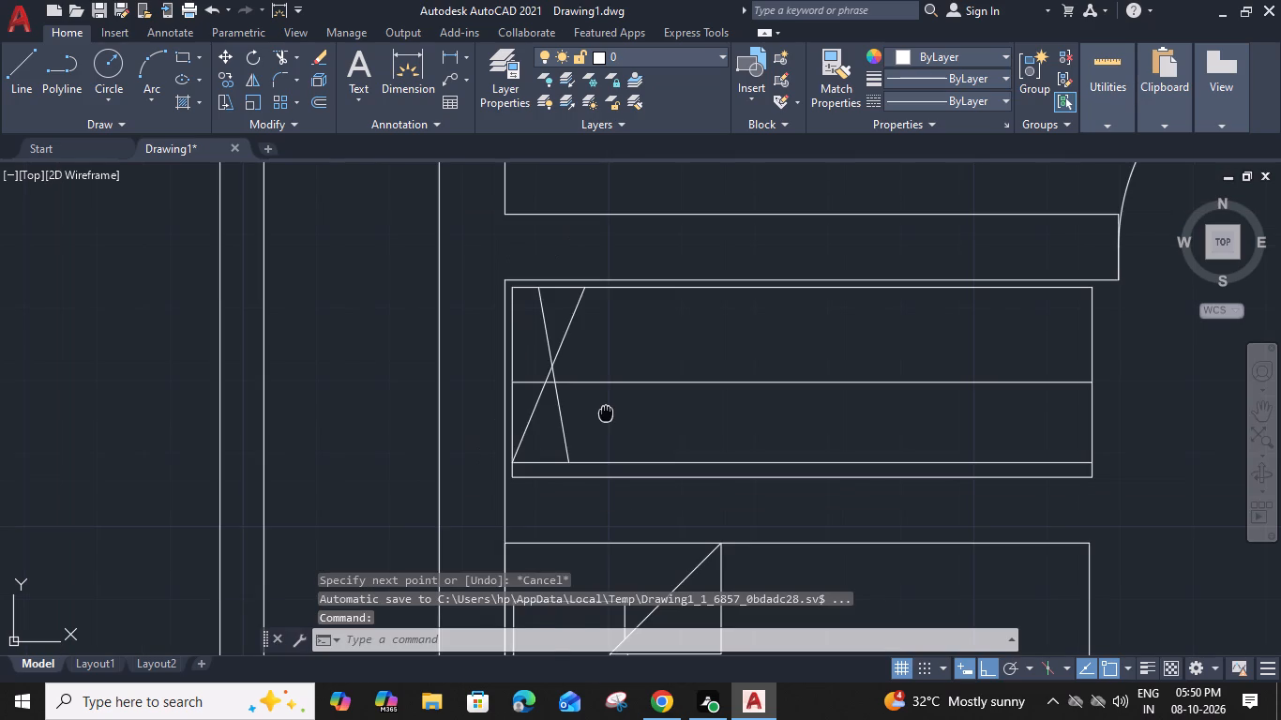
pyautogui.write('L')
pyautogui.press('space')
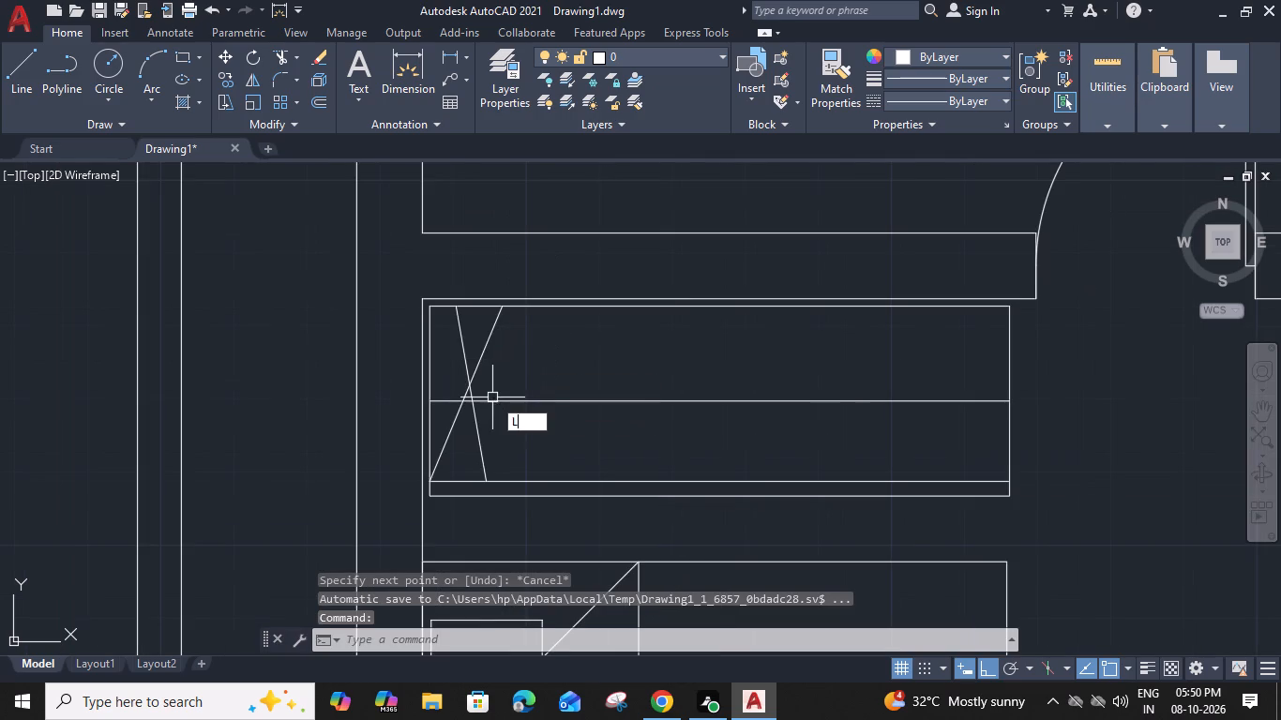
pyautogui.moveTo(488, 478); pyautogui.dragTo(494, 466)
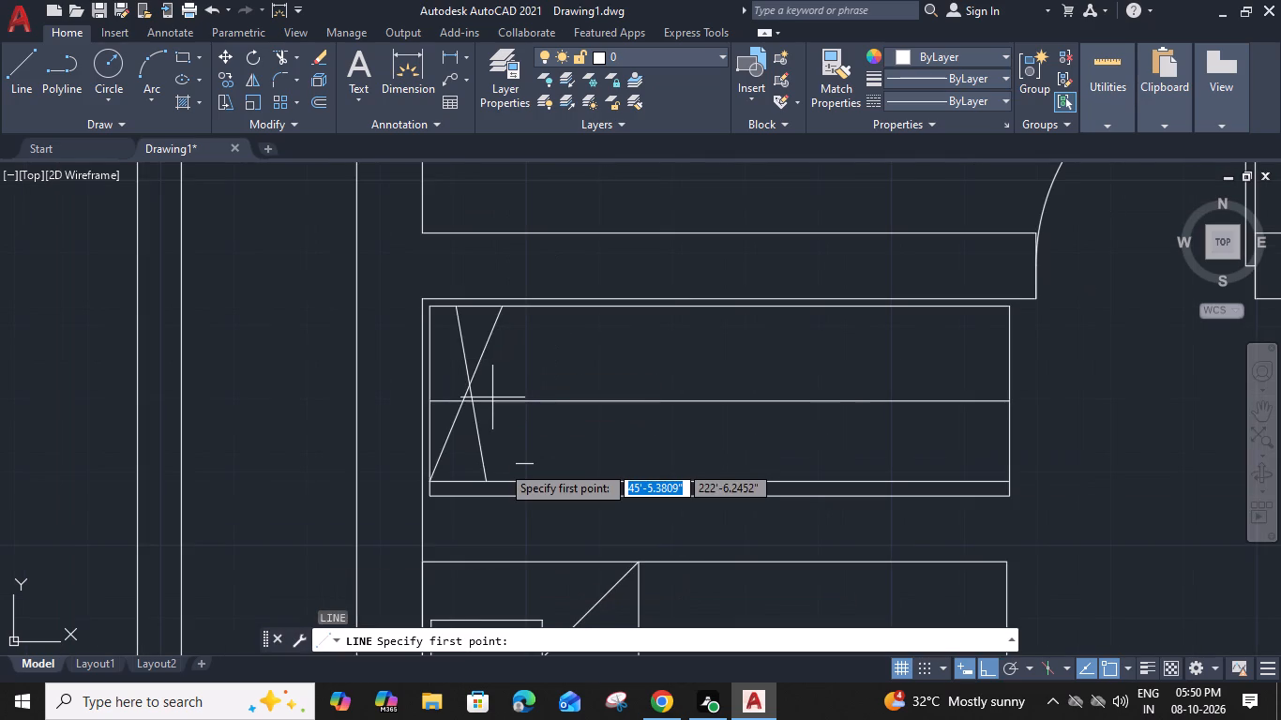
pyautogui.click(534, 308)
pyautogui.press('Escape')
# Copy the three hanger diagonals seven times along the wardrobe's back line, placing the sets end to end up to its right end.
pyautogui.moveTo(560, 356); pyautogui.dragTo(534, 352)
pyautogui.click(451, 381)
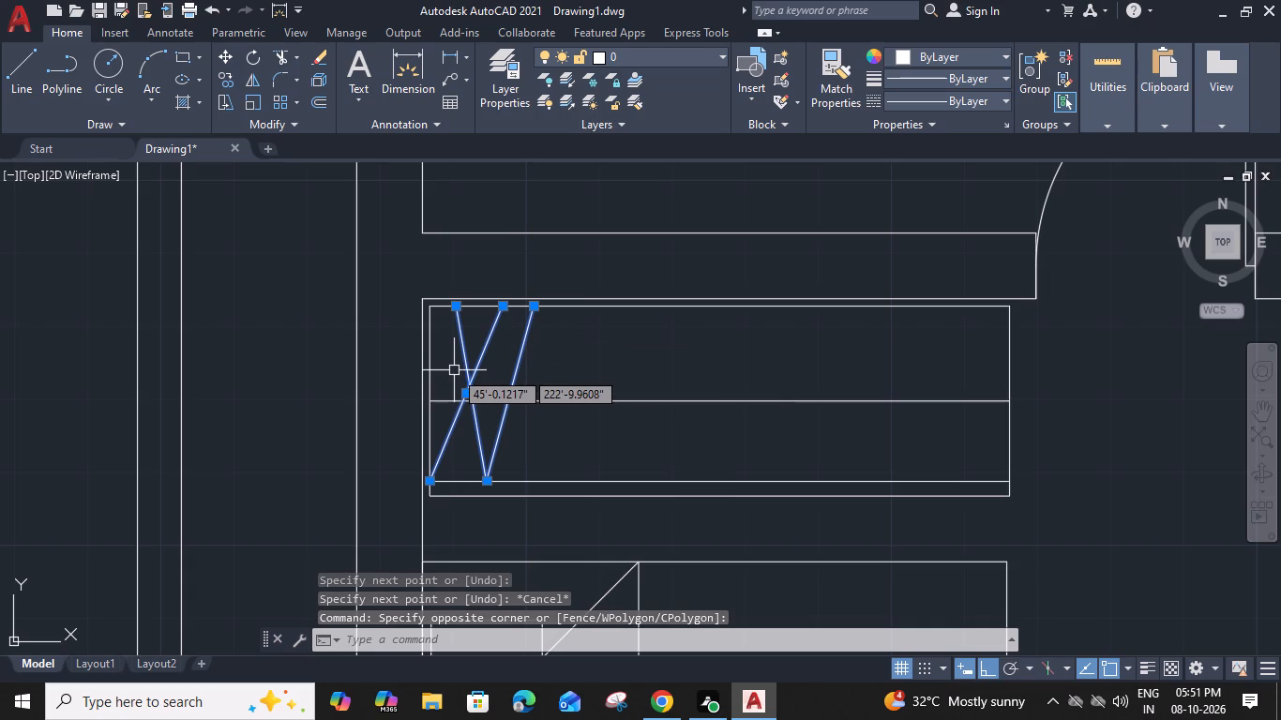
pyautogui.press('c')
pyautogui.write('O')
pyautogui.press('space')
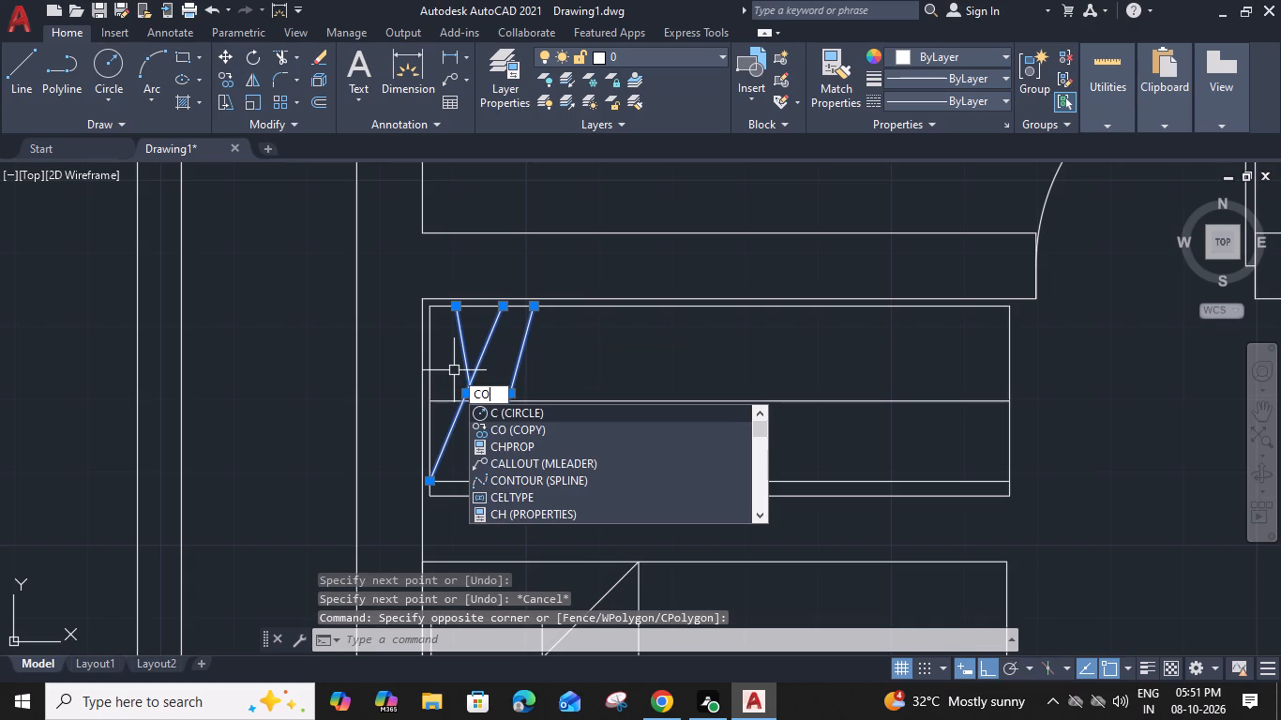
pyautogui.click(453, 311)
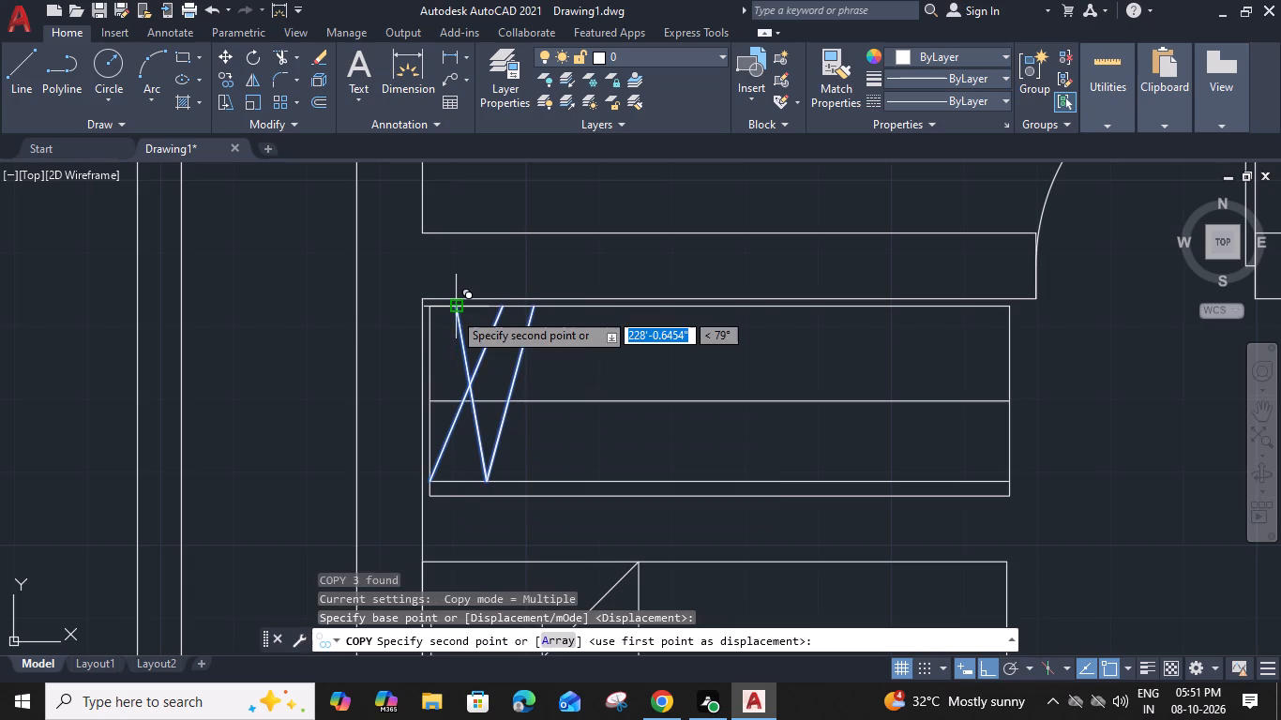
pyautogui.click(535, 307)
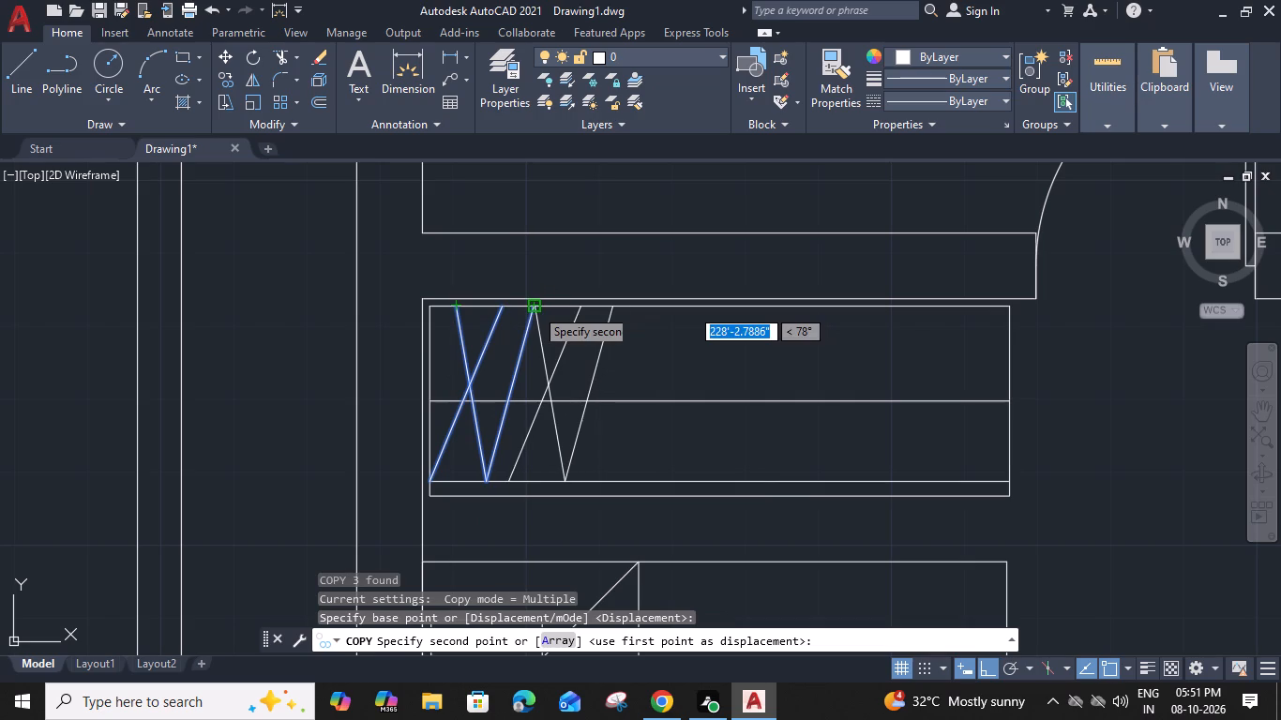
pyautogui.click(611, 309)
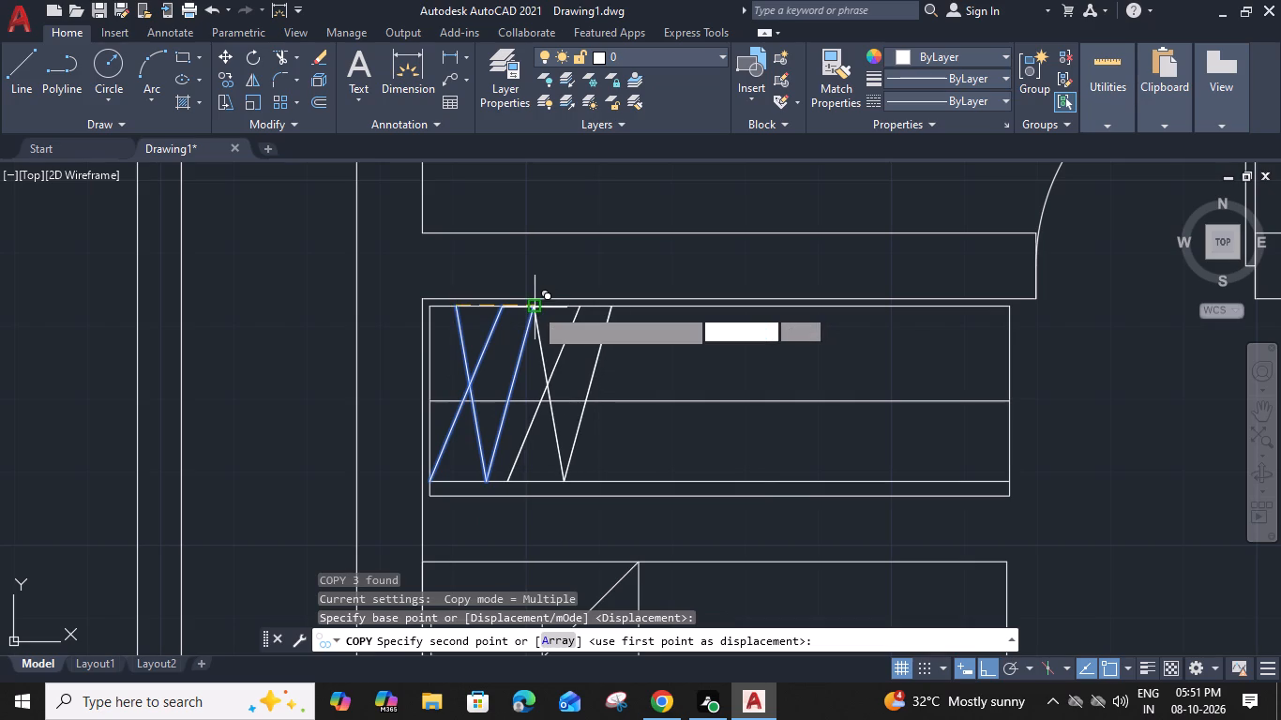
pyautogui.click(692, 309)
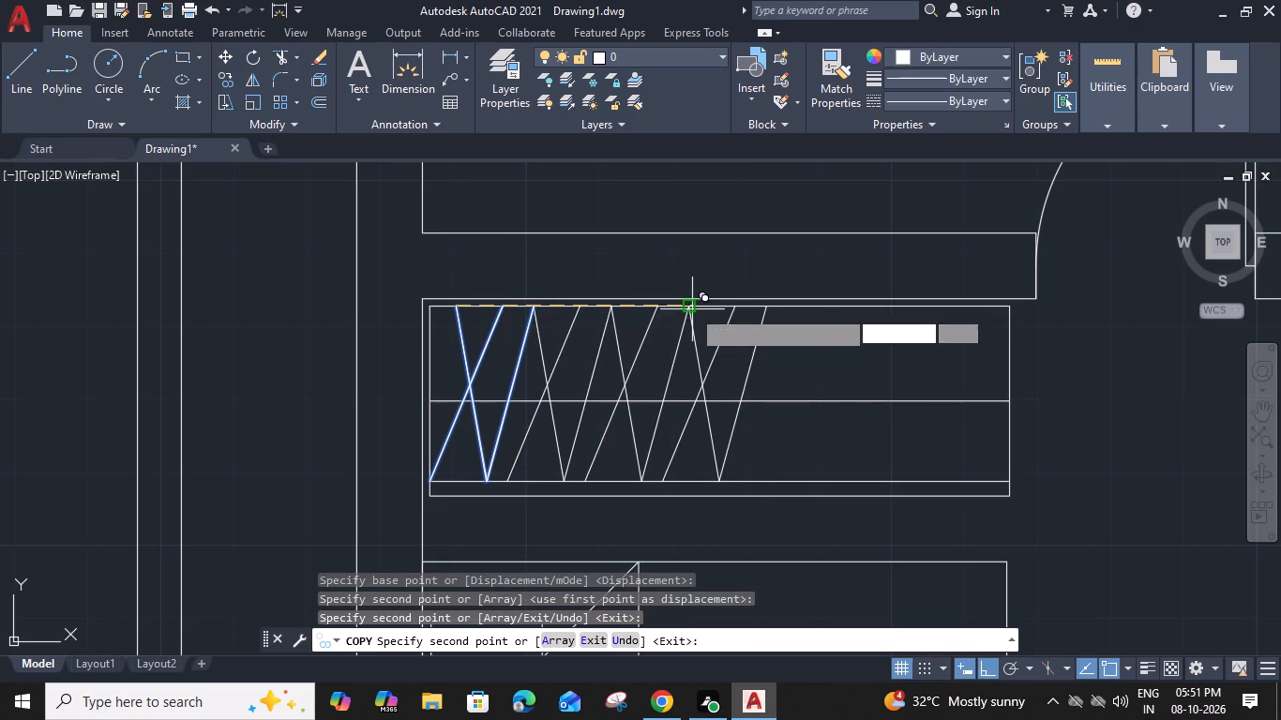
pyautogui.click(770, 307)
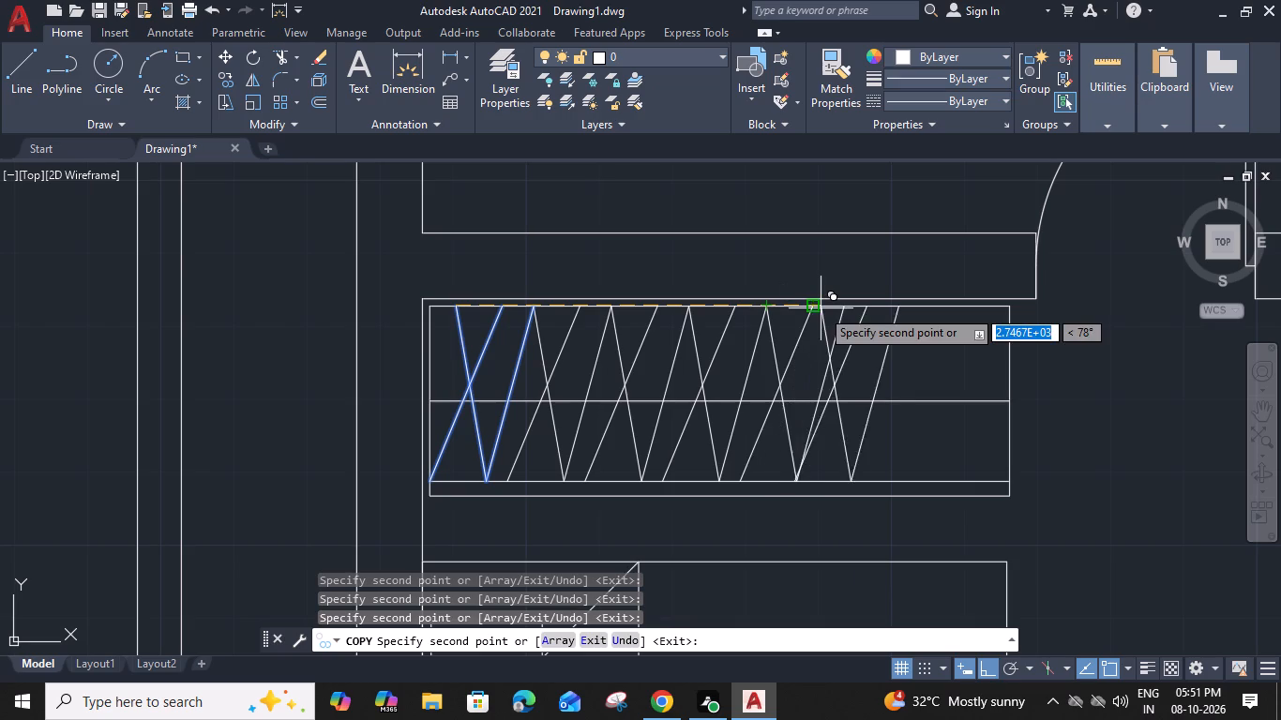
pyautogui.click(849, 308)
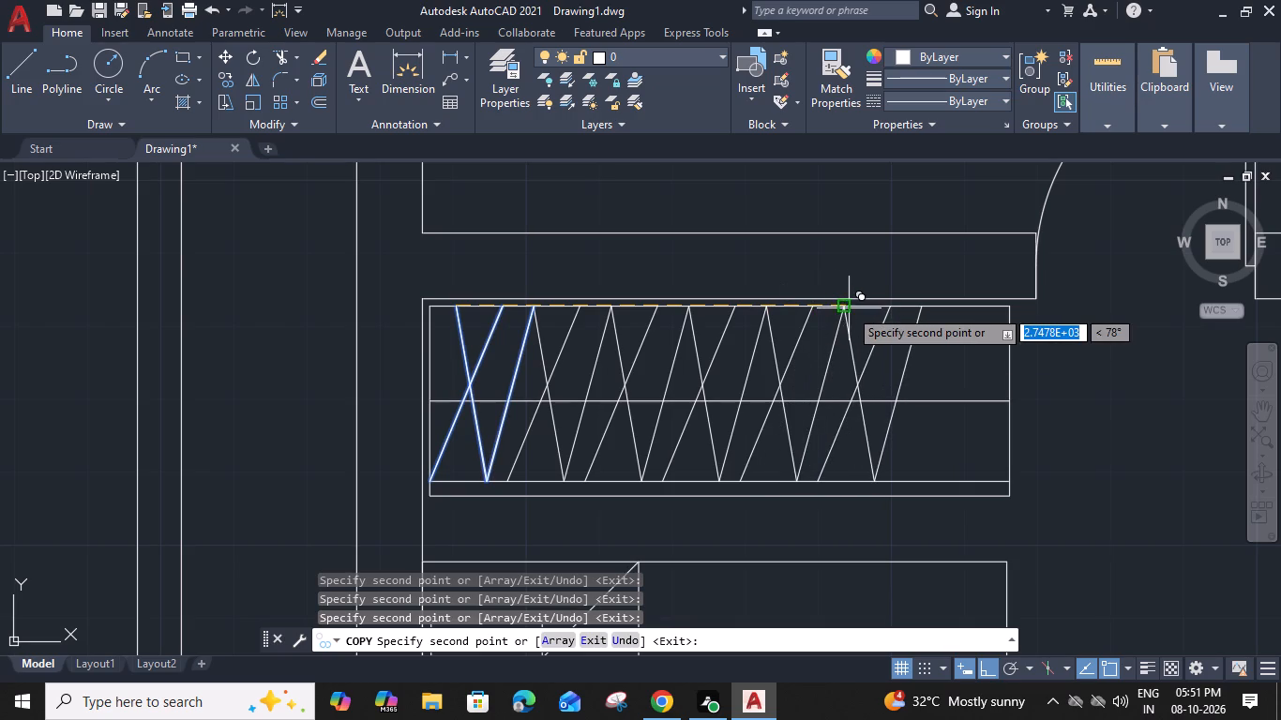
pyautogui.moveTo(849, 308); pyautogui.dragTo(573, 330, button='middle')
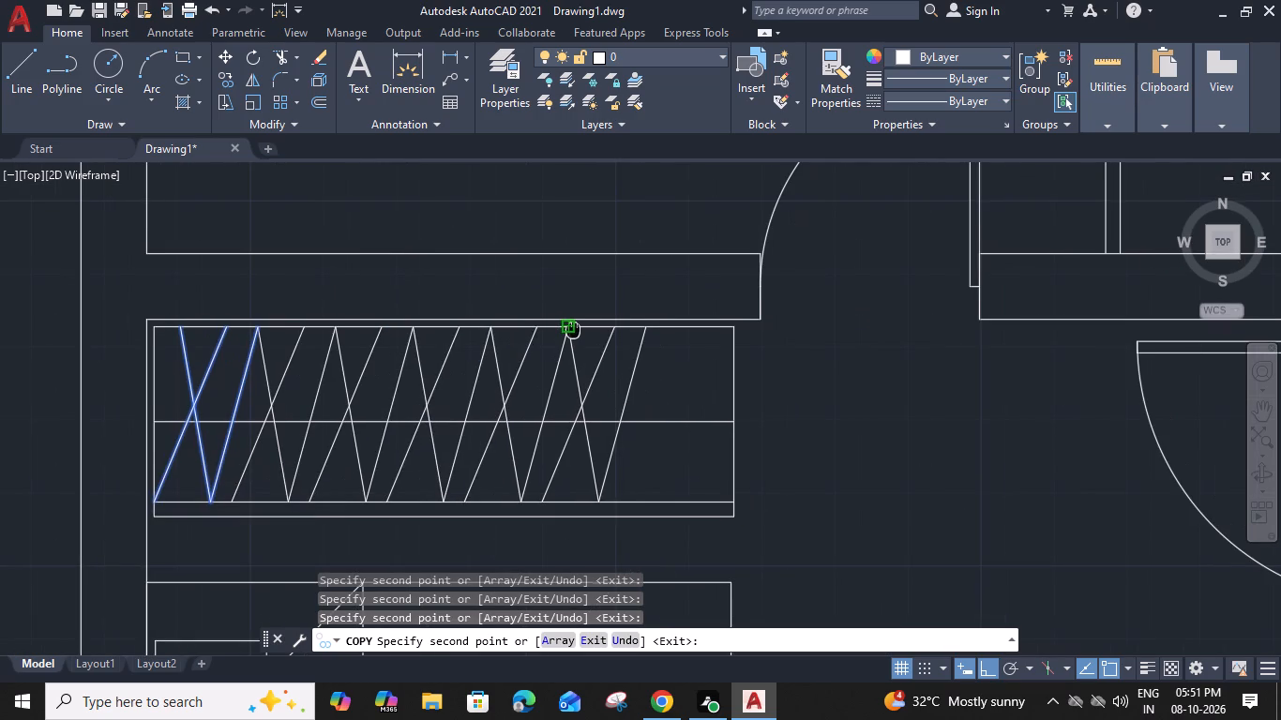
pyautogui.click(646, 330)
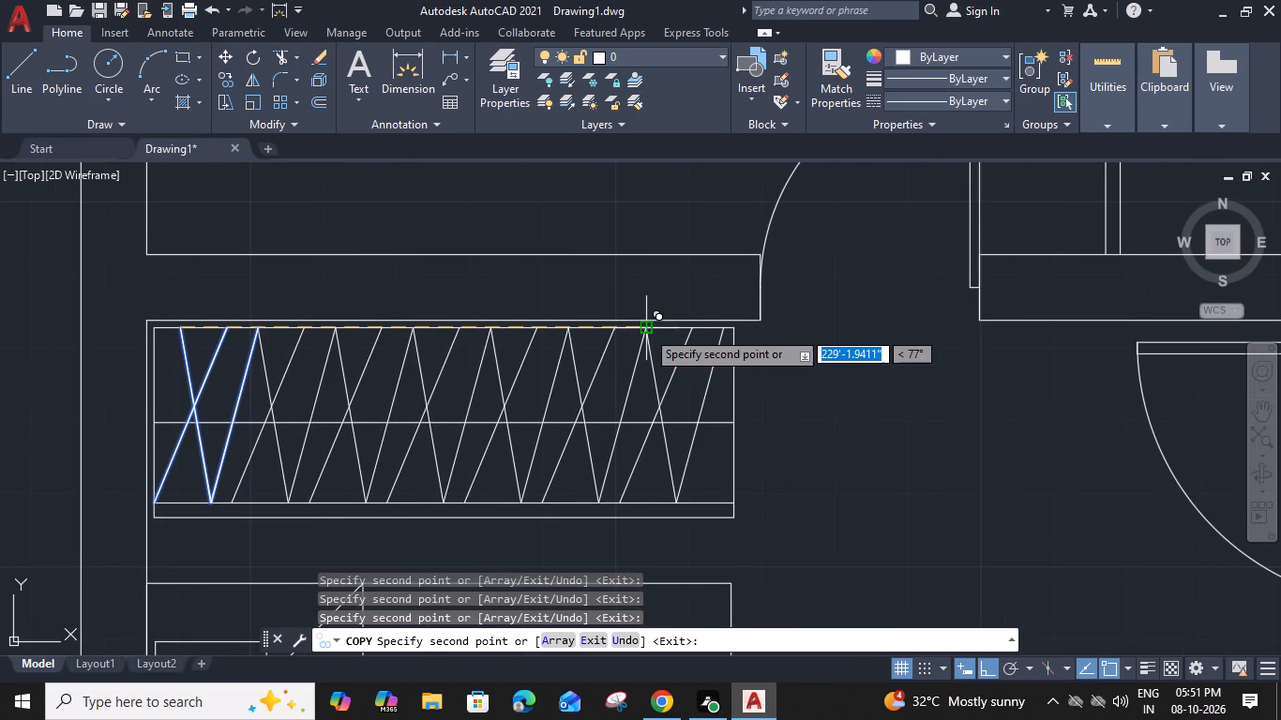
pyautogui.click(724, 330)
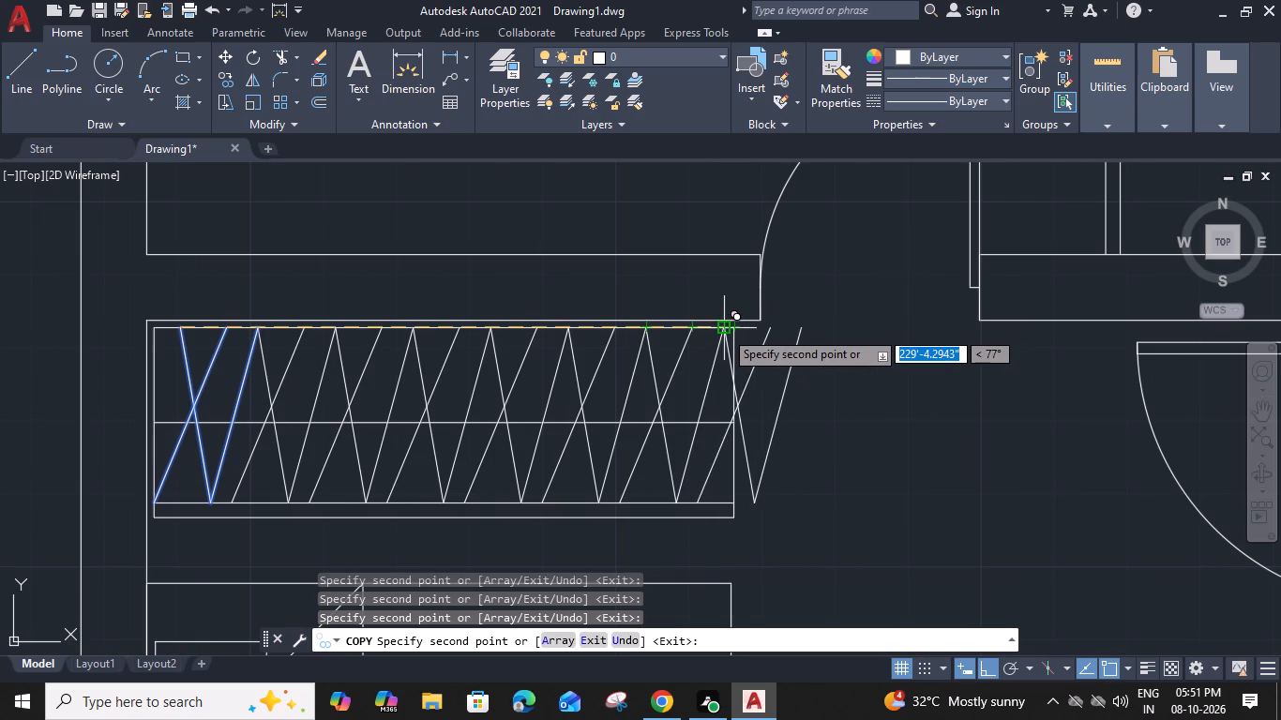
pyautogui.press('Escape')
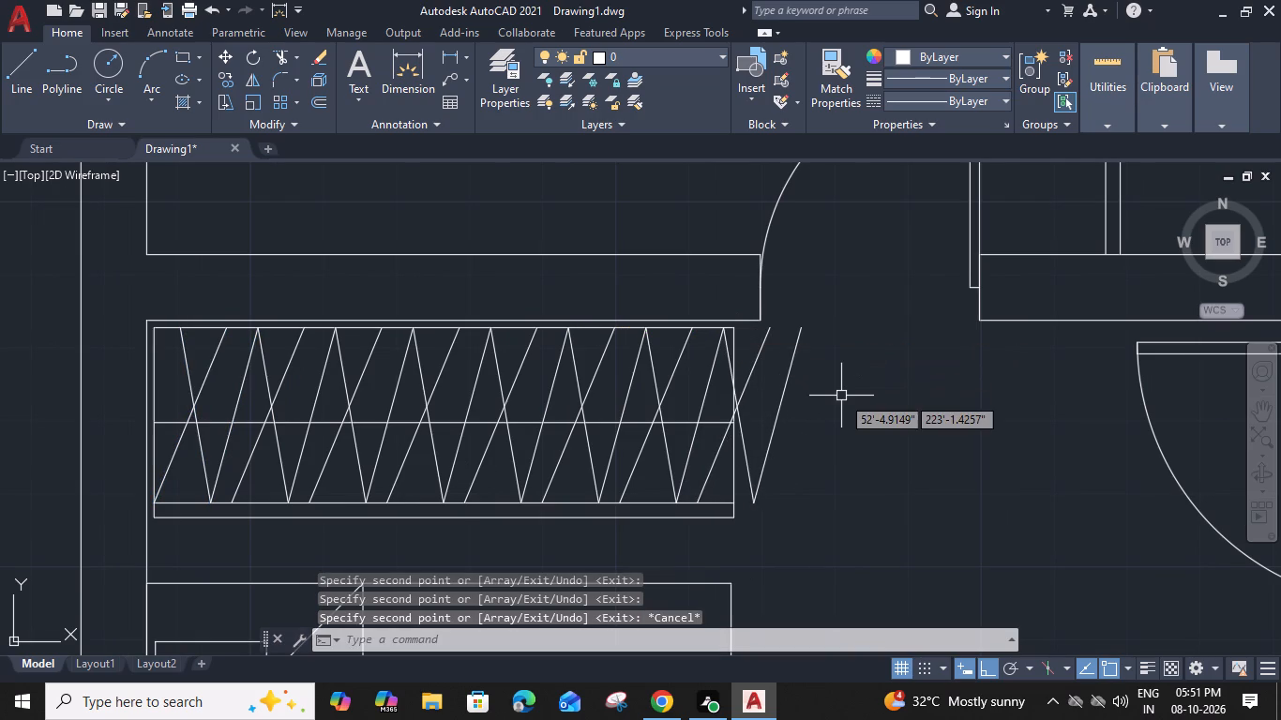
# Trim the last set of hanger diagonals where they extend past the wardrobe's right end line.
pyautogui.write('TR')
pyautogui.press('space')
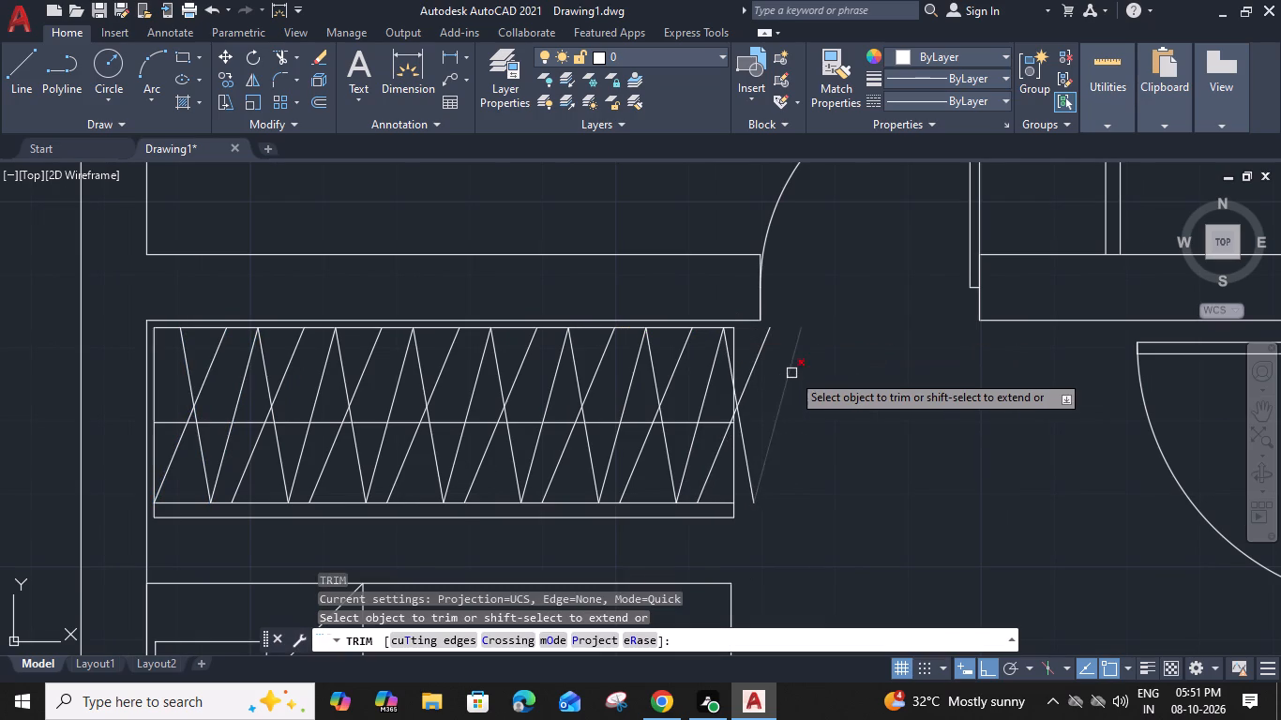
pyautogui.click(791, 373)
pyautogui.click(757, 365)
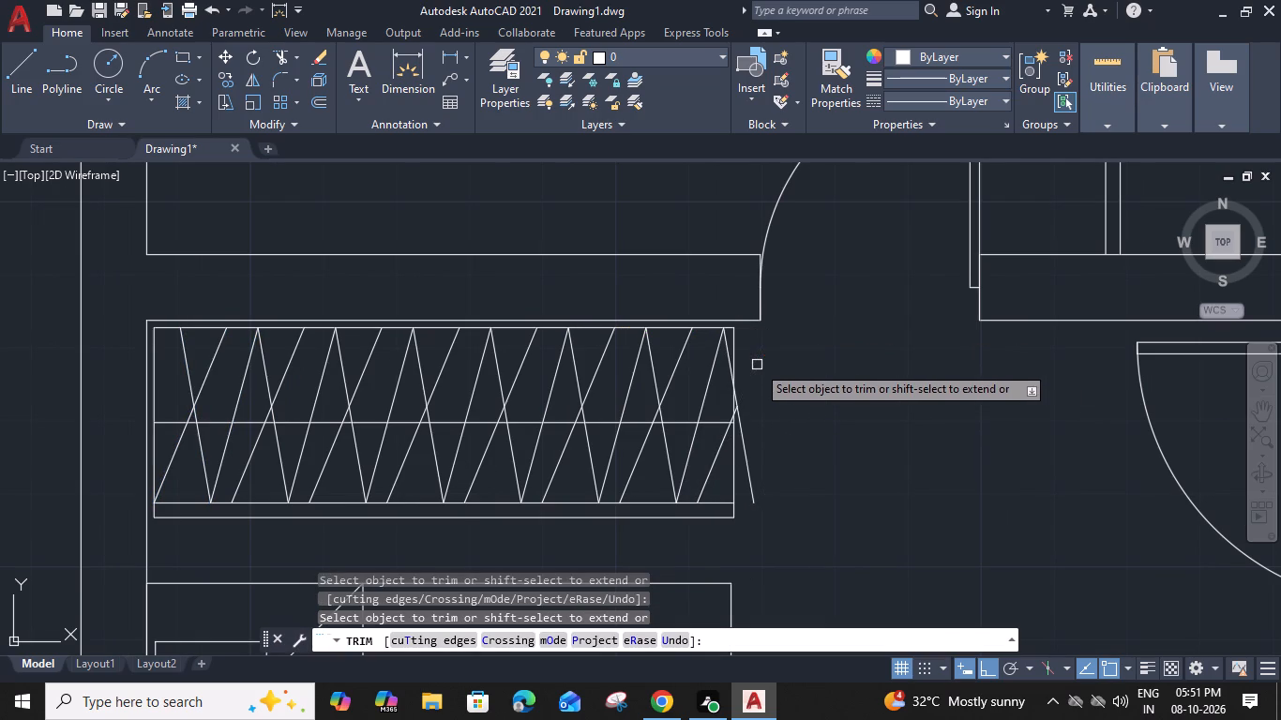
pyautogui.click(748, 452)
pyautogui.scroll(3, 751, 405)
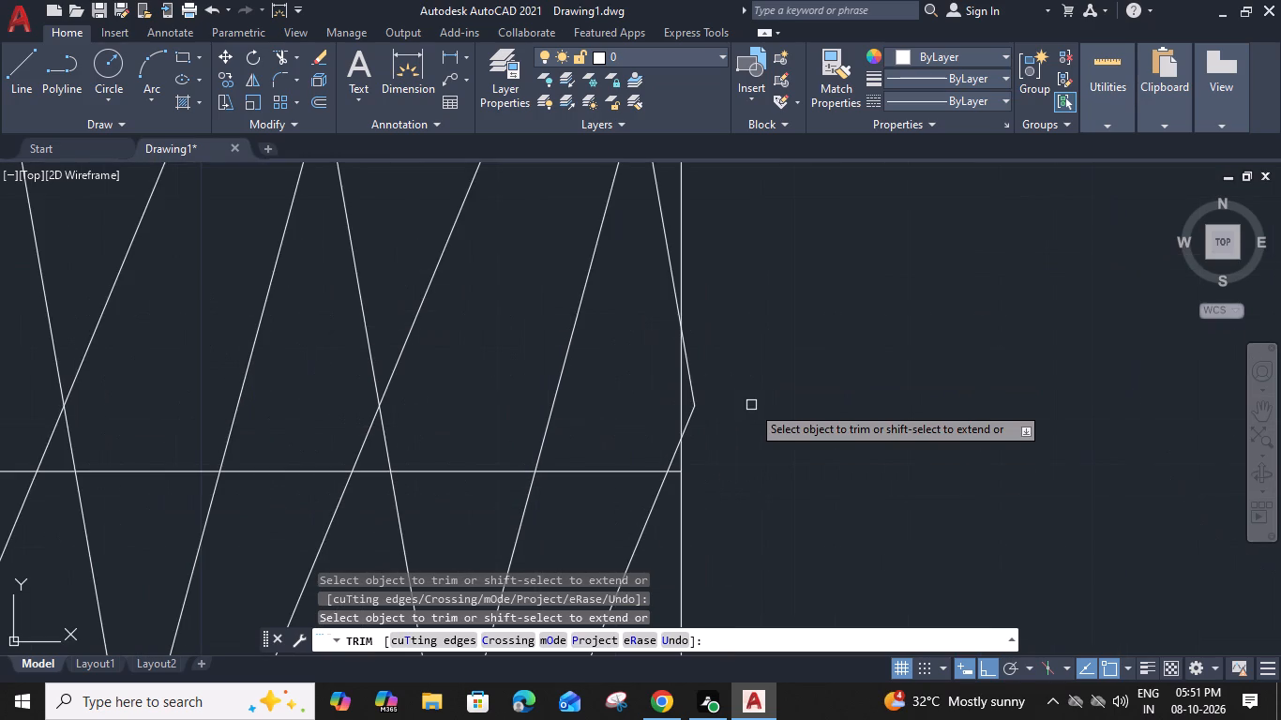
pyautogui.click(696, 386)
pyautogui.click(696, 407)
pyautogui.press('Escape')
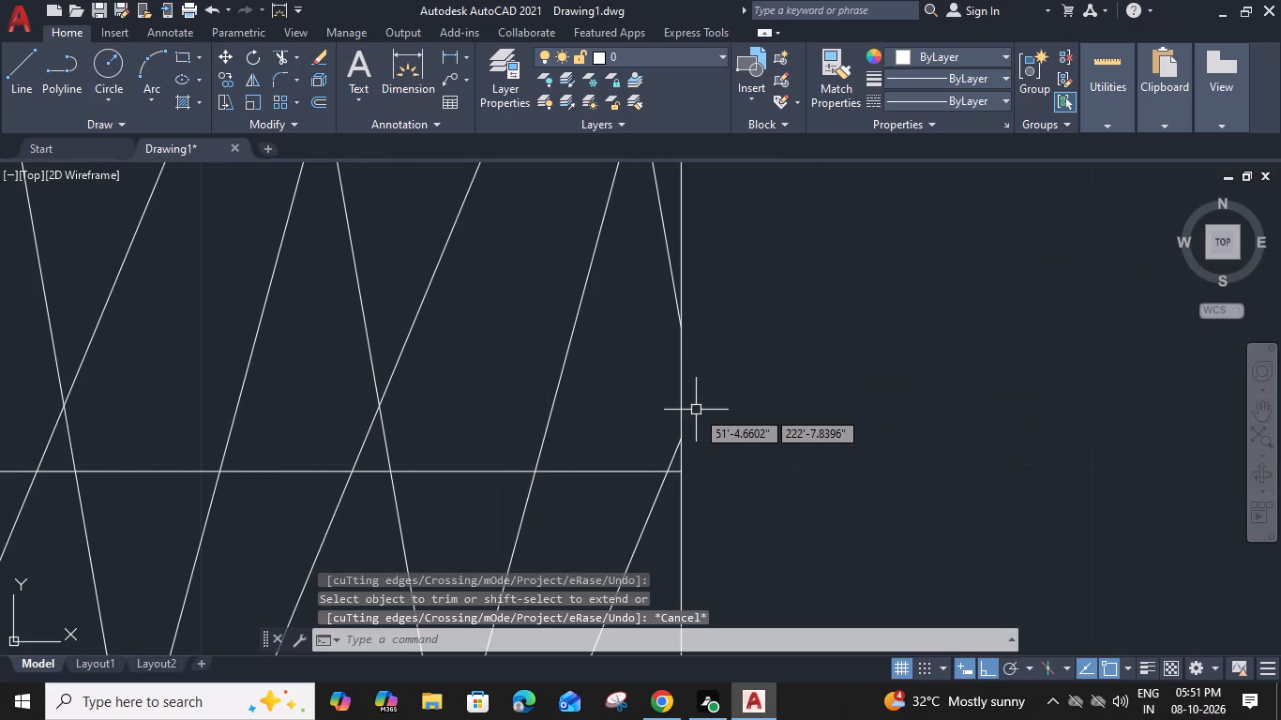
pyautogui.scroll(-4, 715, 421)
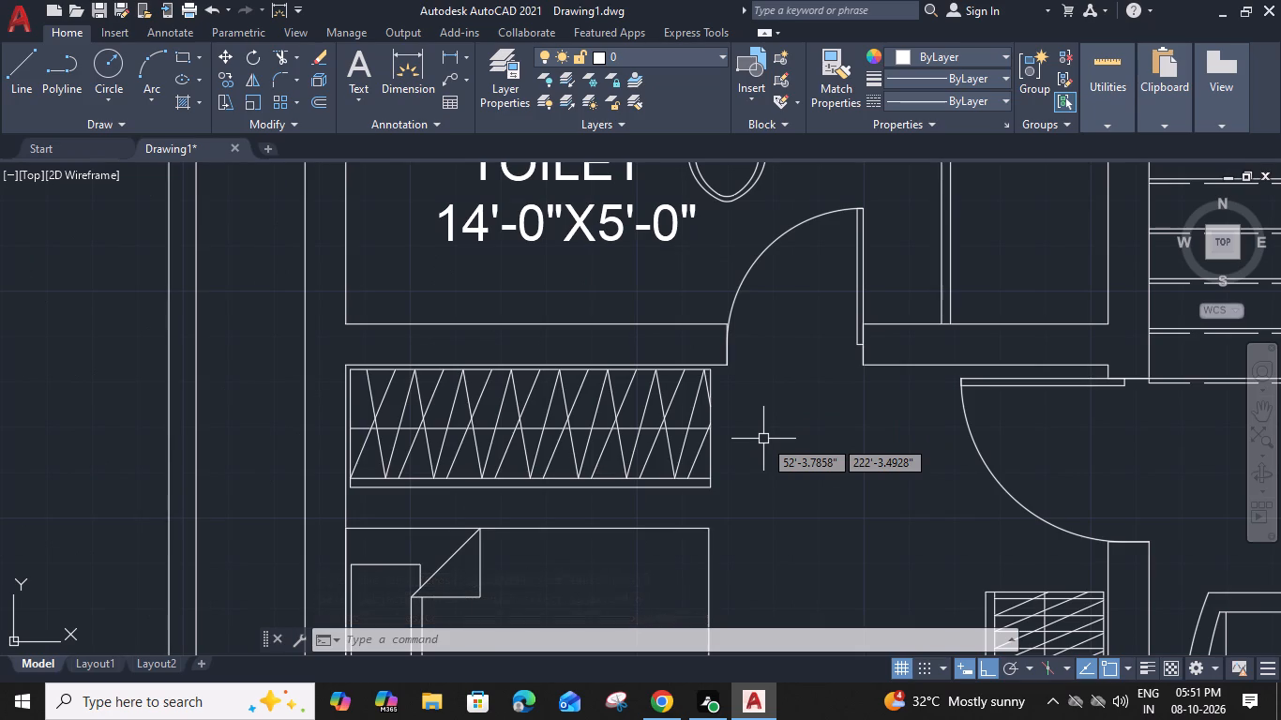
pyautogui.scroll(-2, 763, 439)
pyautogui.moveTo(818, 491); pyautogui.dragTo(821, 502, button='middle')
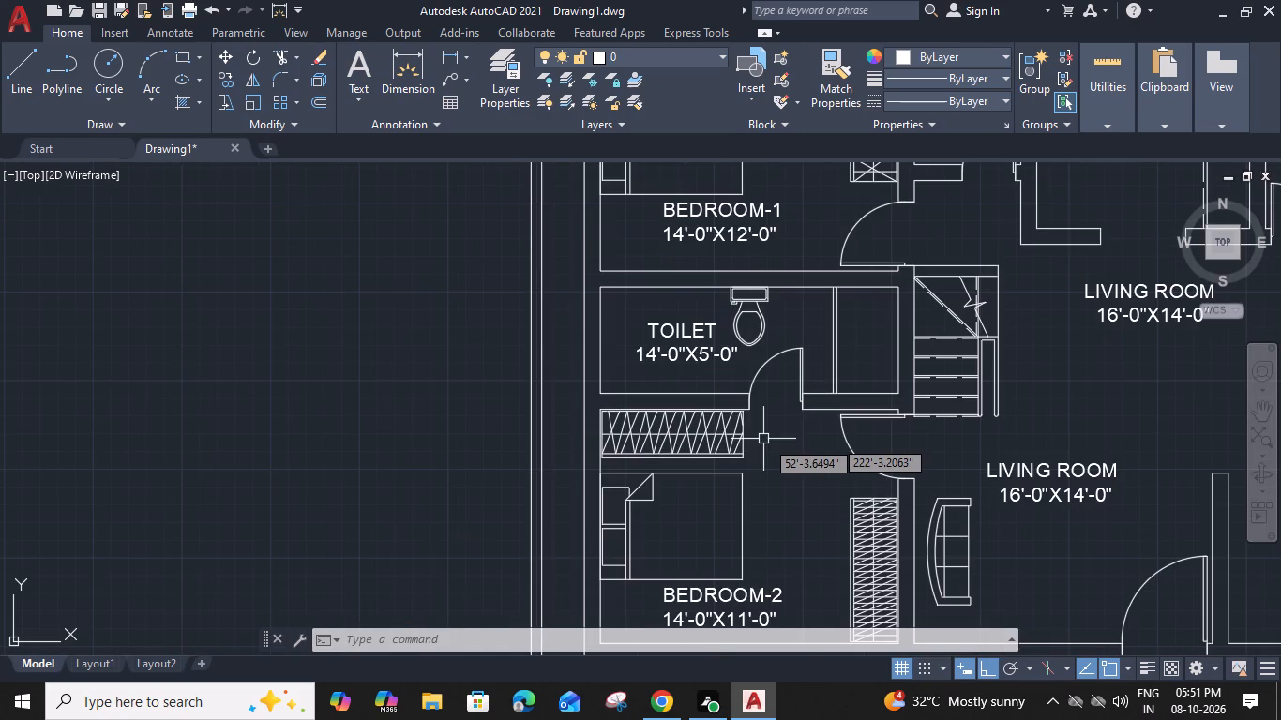
# Copy the BEDROOM-2 label straight down into the open front area below BEDROOM-2.
pyautogui.moveTo(821, 502); pyautogui.dragTo(708, 451, button='middle')
pyautogui.scroll(-2, 711, 457)
pyautogui.moveTo(710, 482); pyautogui.dragTo(645, 385, button='middle')
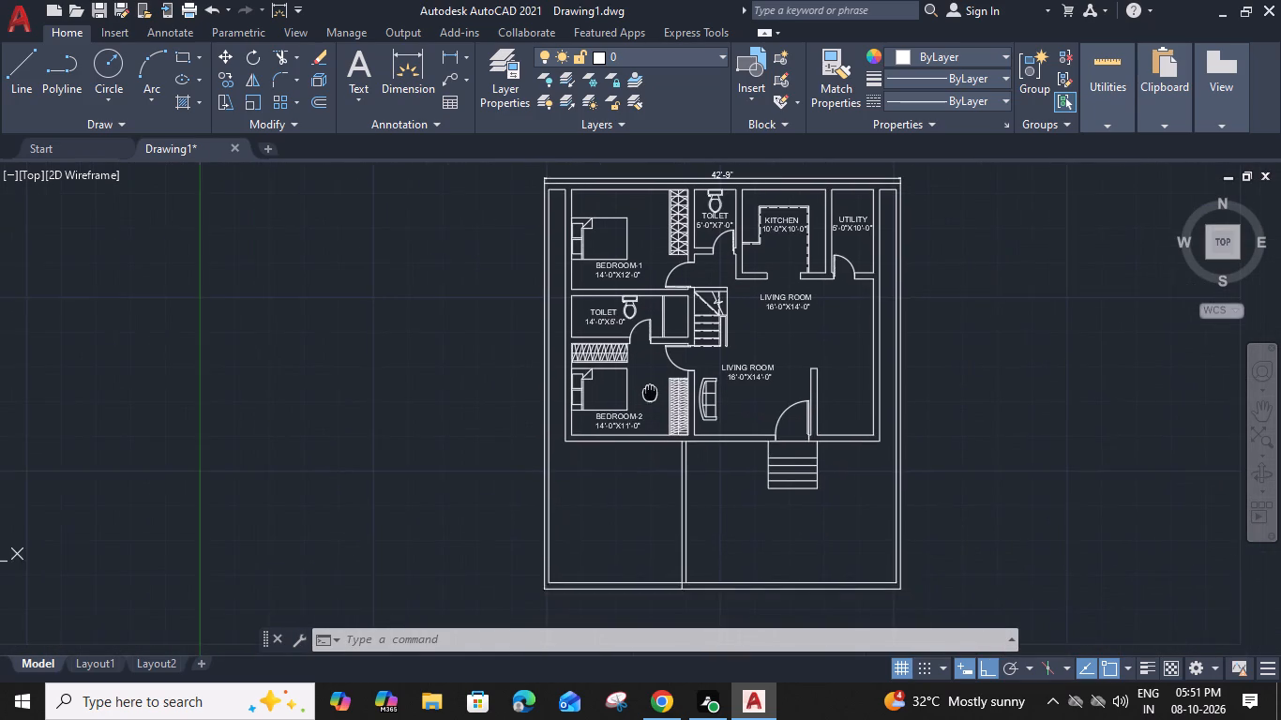
pyautogui.moveTo(645, 385); pyautogui.dragTo(601, 401, button='middle')
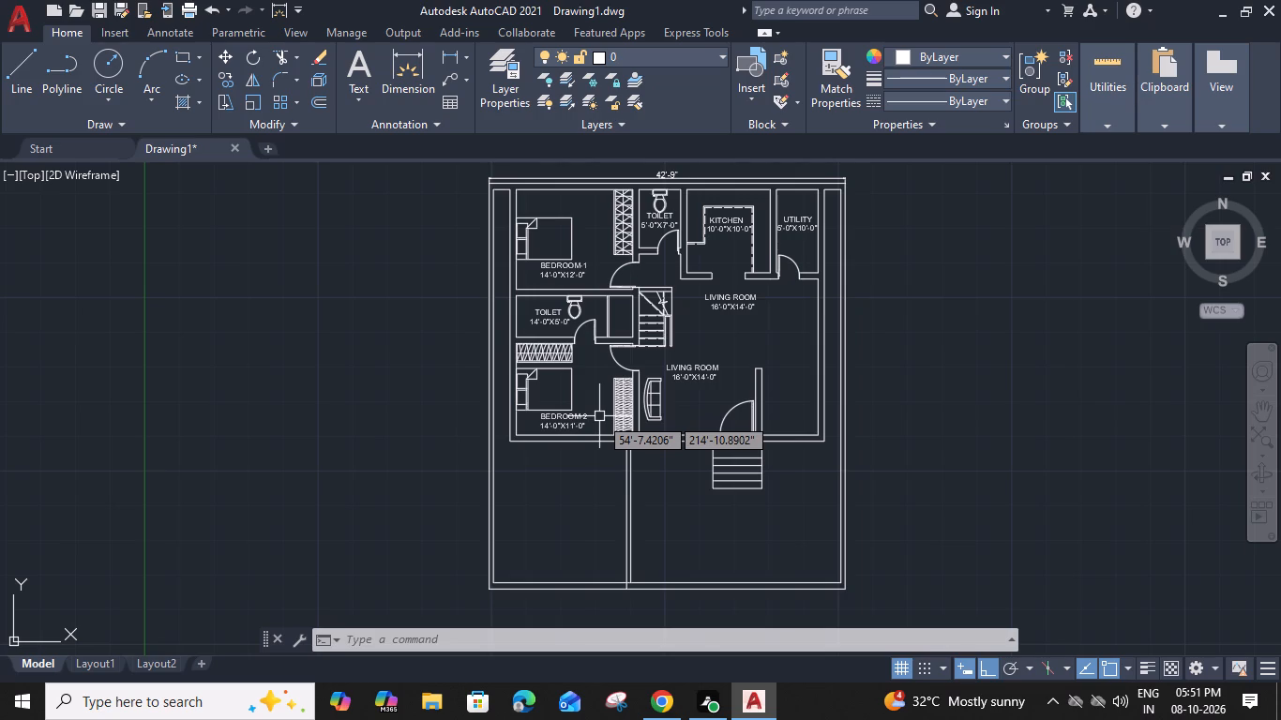
pyautogui.scroll(-2, 599, 416)
pyautogui.moveTo(591, 388); pyautogui.dragTo(632, 407, button='middle')
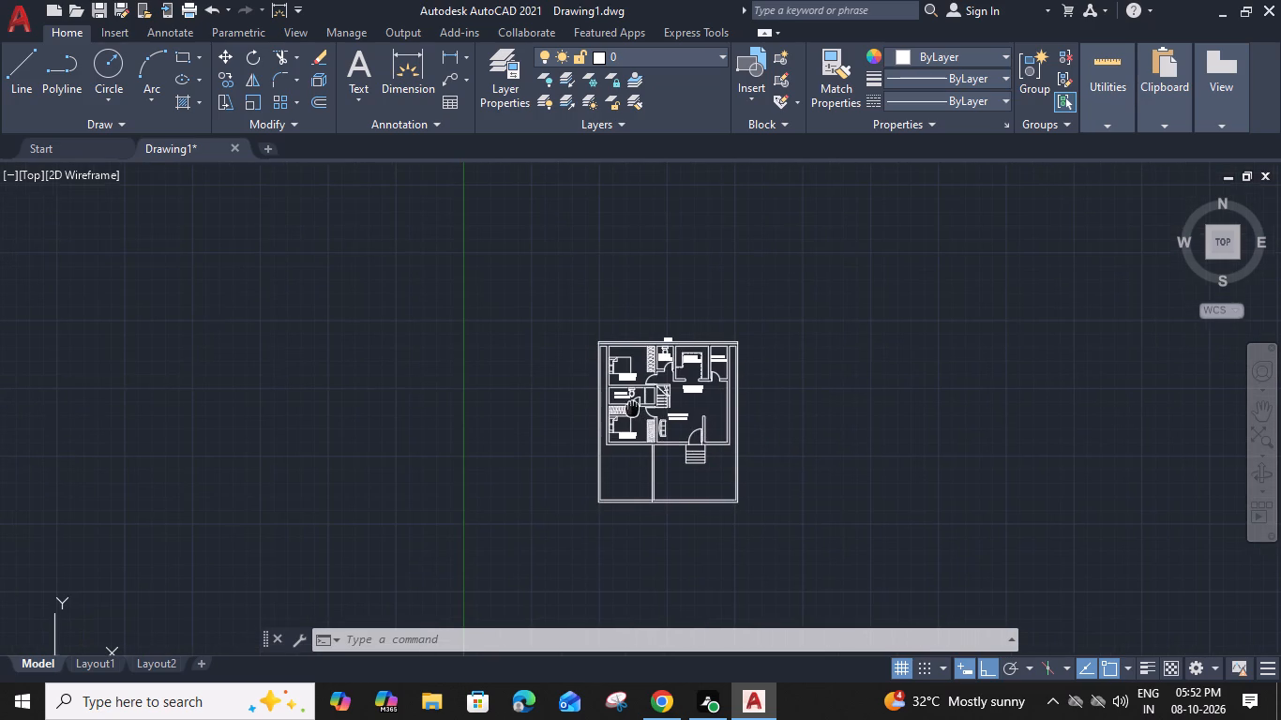
pyautogui.scroll(2, 694, 504)
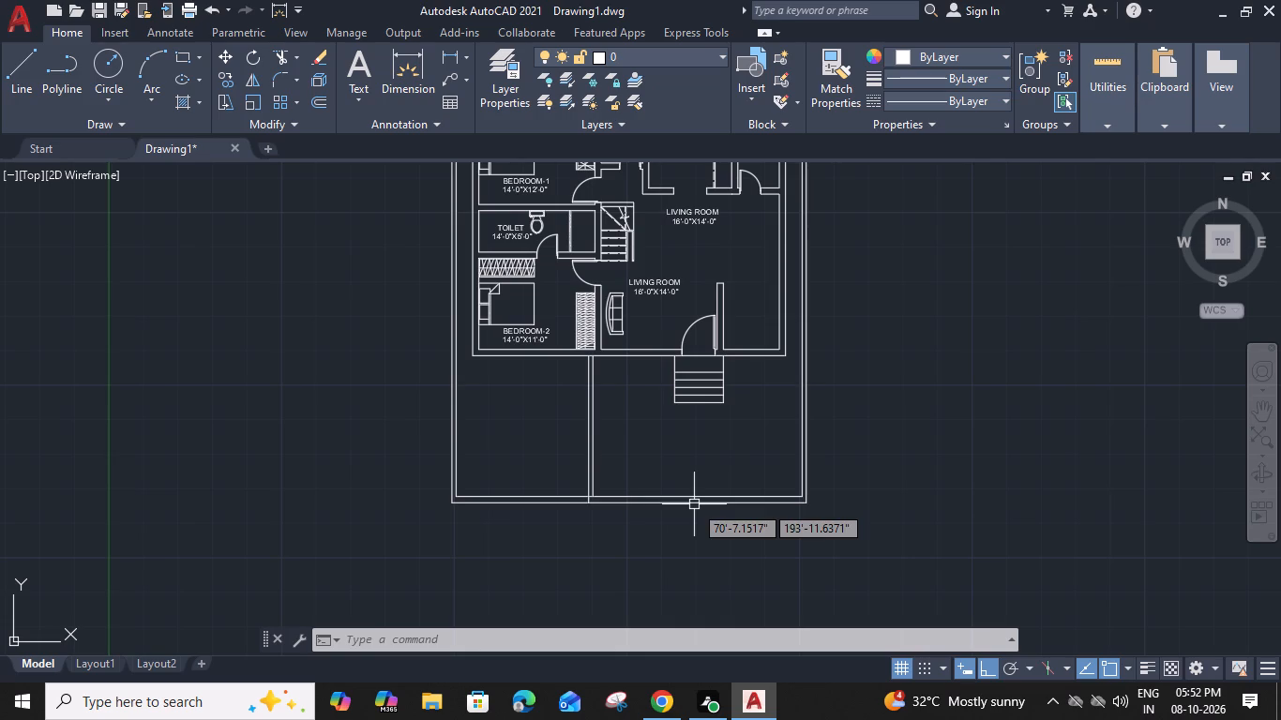
pyautogui.click(513, 330)
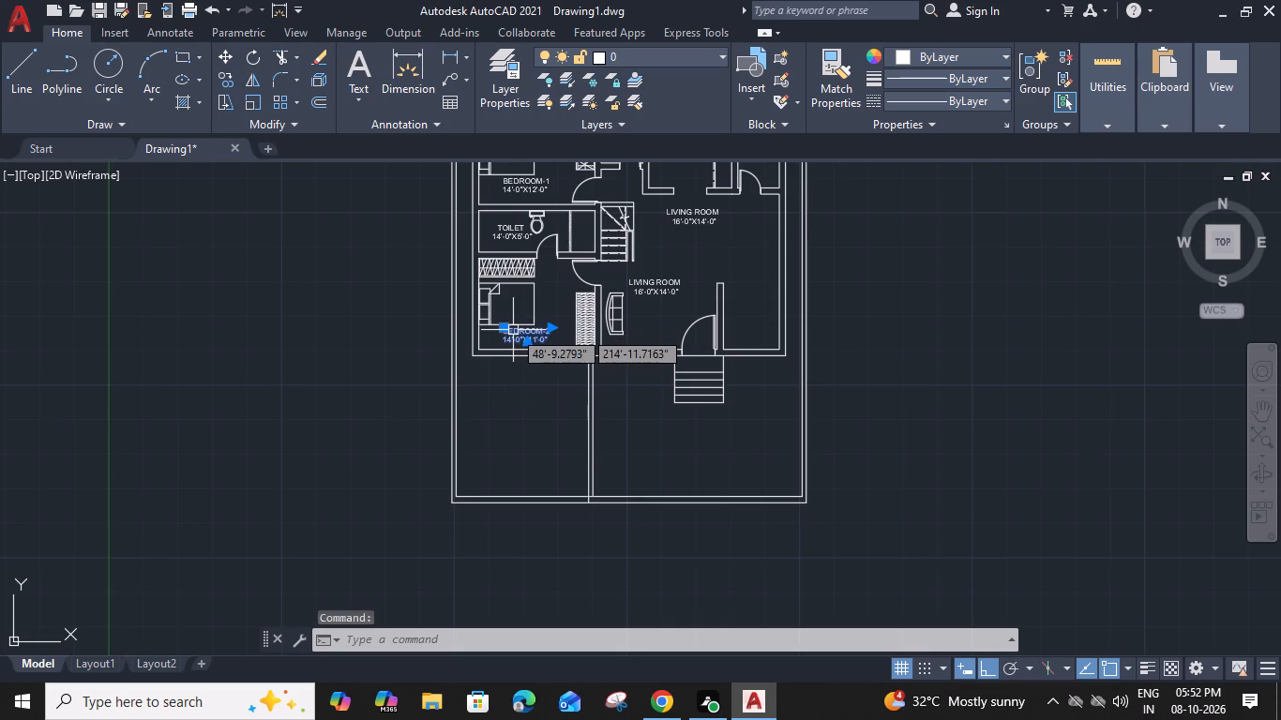
pyautogui.write('CO')
pyautogui.press('space')
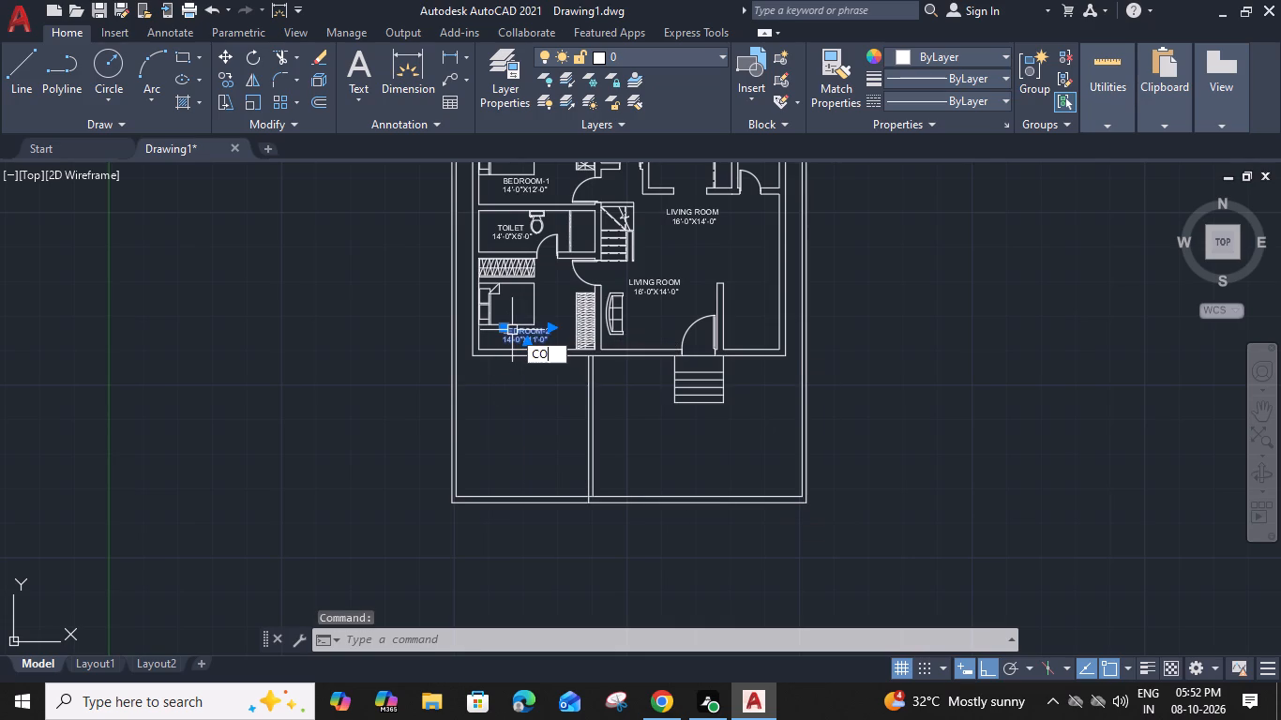
pyautogui.scroll(2, 509, 330)
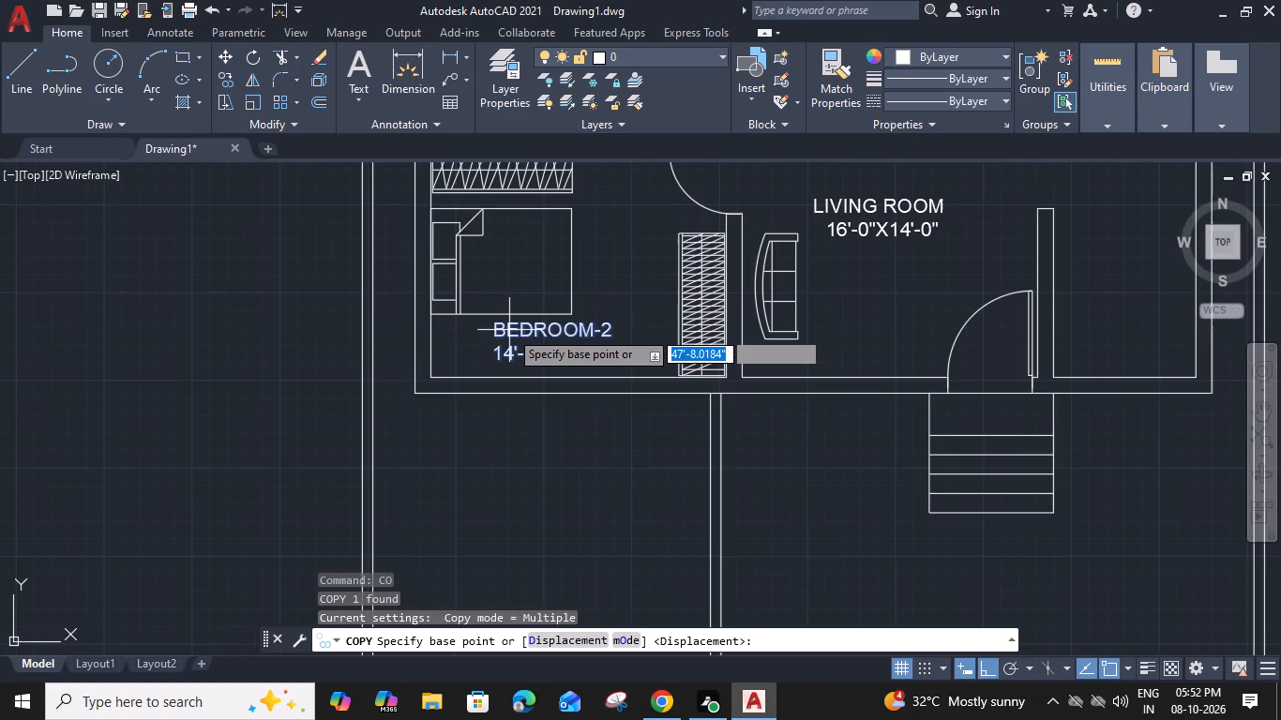
pyautogui.click(493, 320)
pyautogui.click(487, 492)
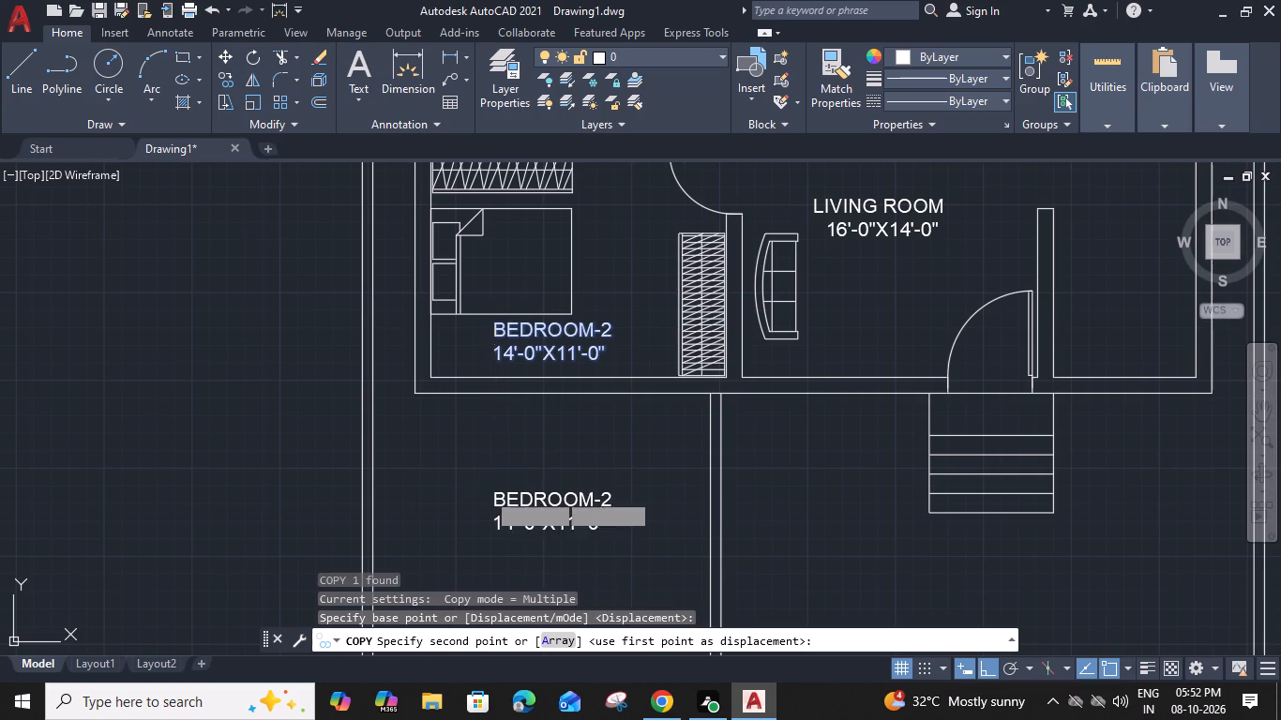
pyautogui.press('Escape')
# Replace the name in the copied label's first line with PARKING.
pyautogui.moveTo(597, 431); pyautogui.dragTo(669, 293, button='middle')
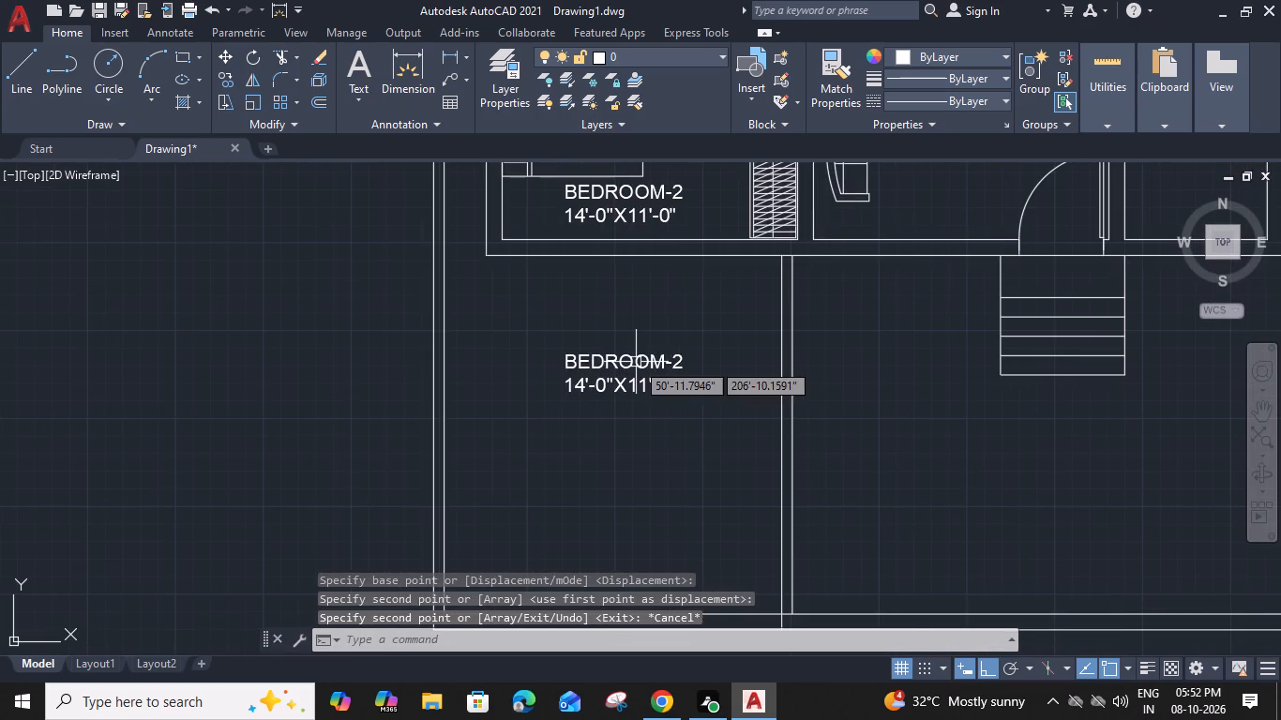
pyautogui.doubleClick(636, 362)
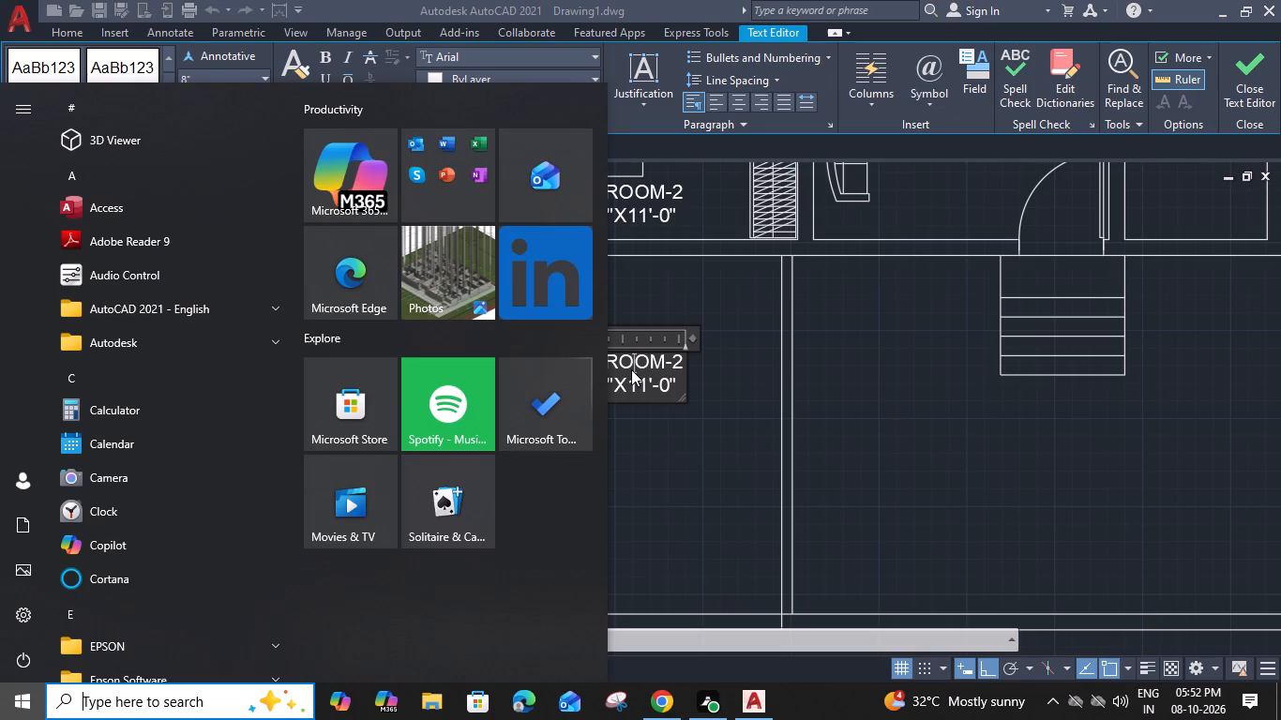
pyautogui.click(683, 371)
pyautogui.moveTo(683, 371); pyautogui.dragTo(700, 373)
pyautogui.scroll(2, 677, 365)
pyautogui.moveTo(684, 367); pyautogui.dragTo(683, 367)
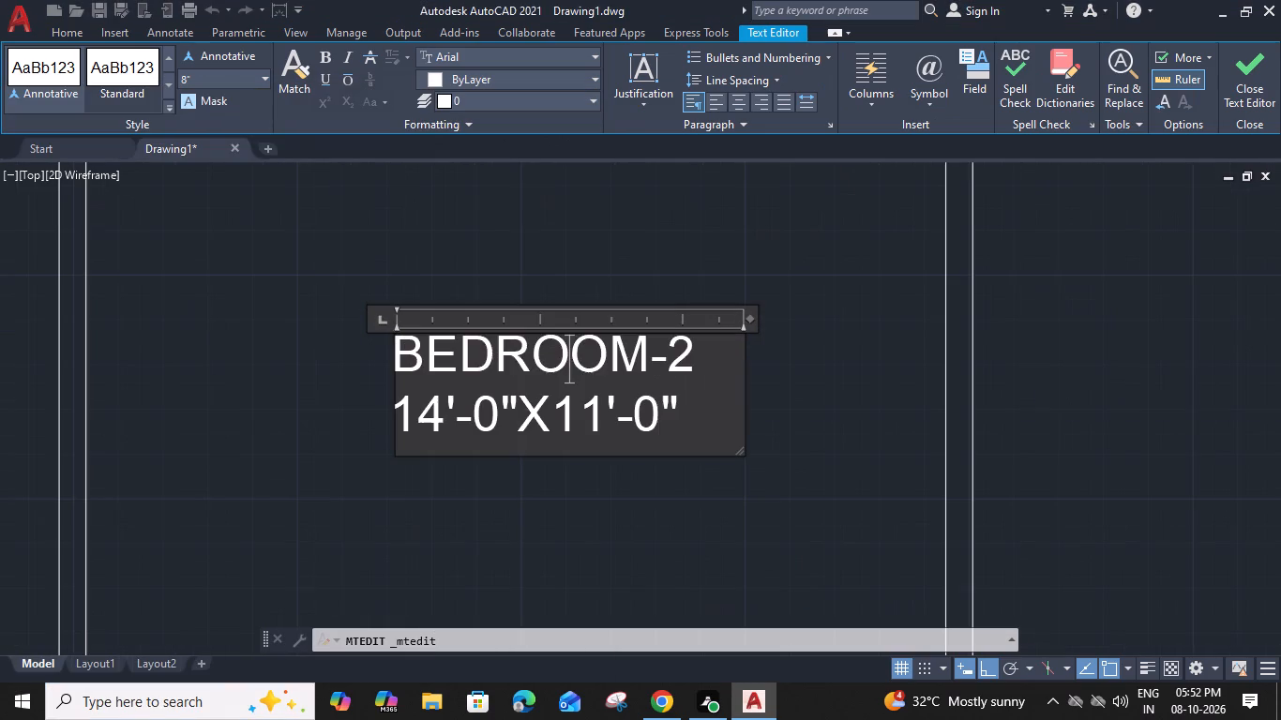
pyautogui.moveTo(683, 367); pyautogui.dragTo(335, 378)
pyautogui.press('p')
pyautogui.write('ARKI')
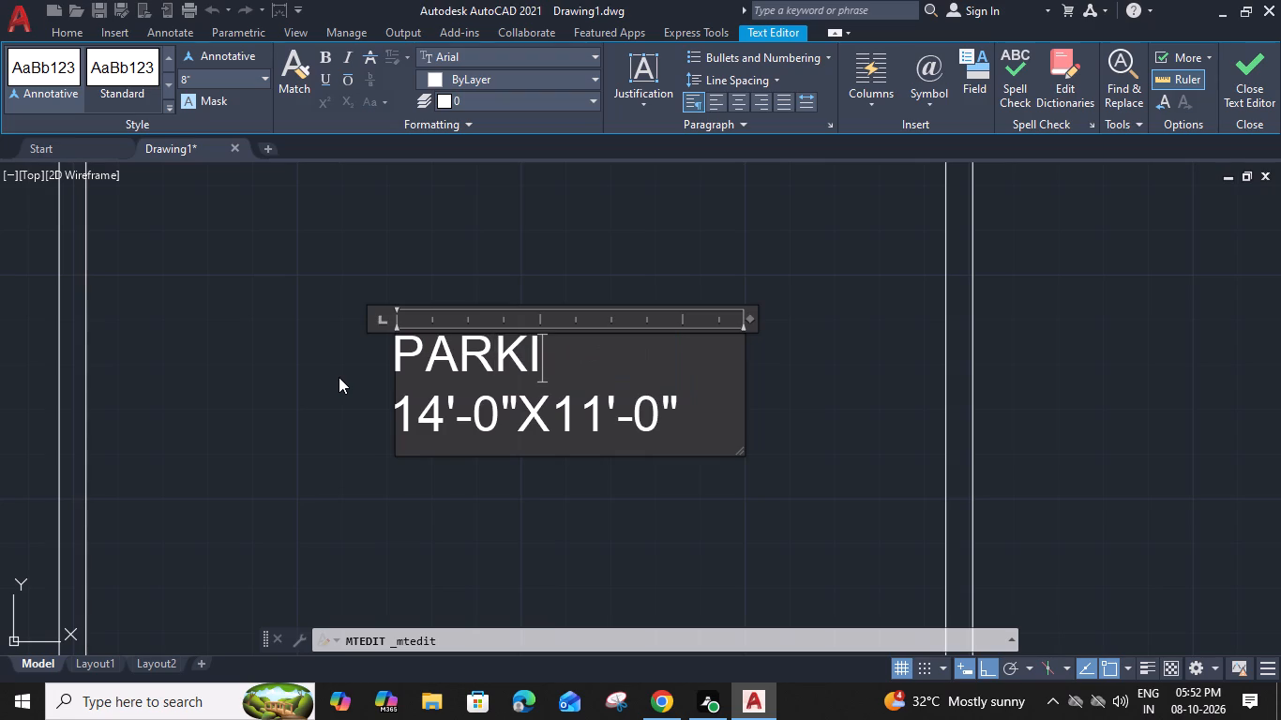
pyautogui.write('NG')
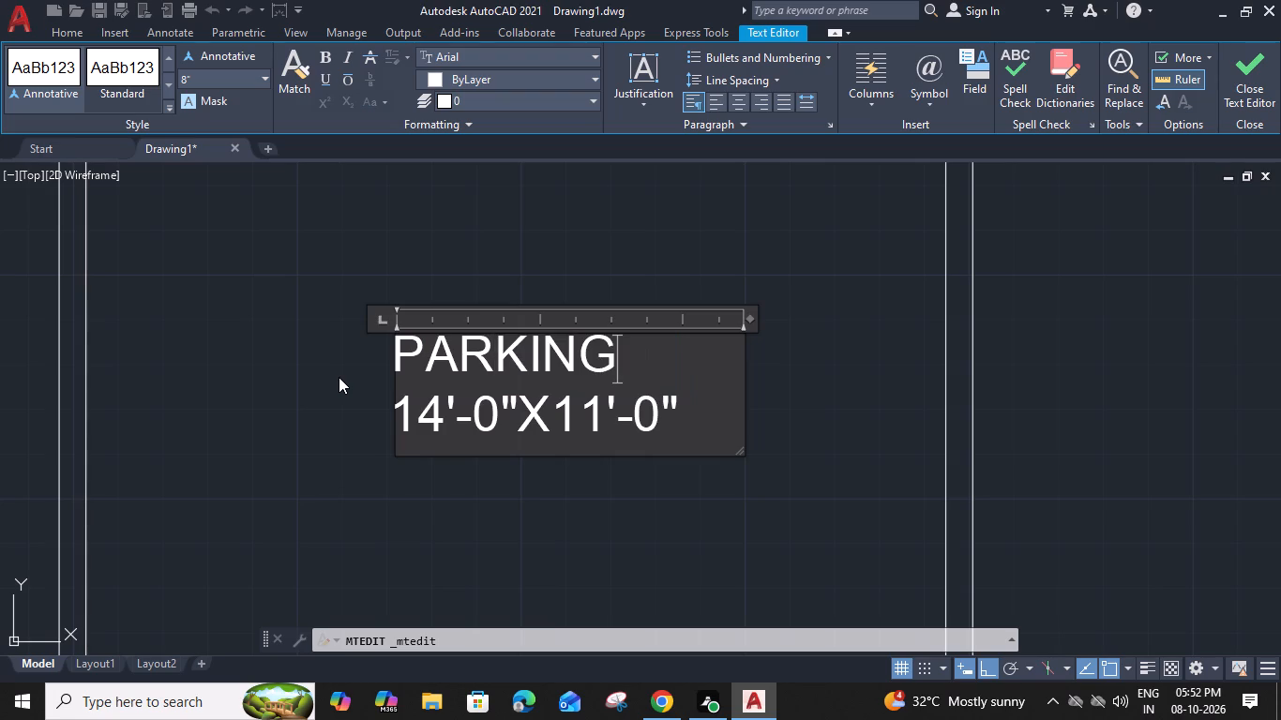
# Change the size line of the PARKING label to 16'-0"X17'-0".
pyautogui.moveTo(446, 410); pyautogui.dragTo(438, 410)
pyautogui.moveTo(438, 410); pyautogui.dragTo(428, 405)
pyautogui.press('6')
pyautogui.click(597, 423)
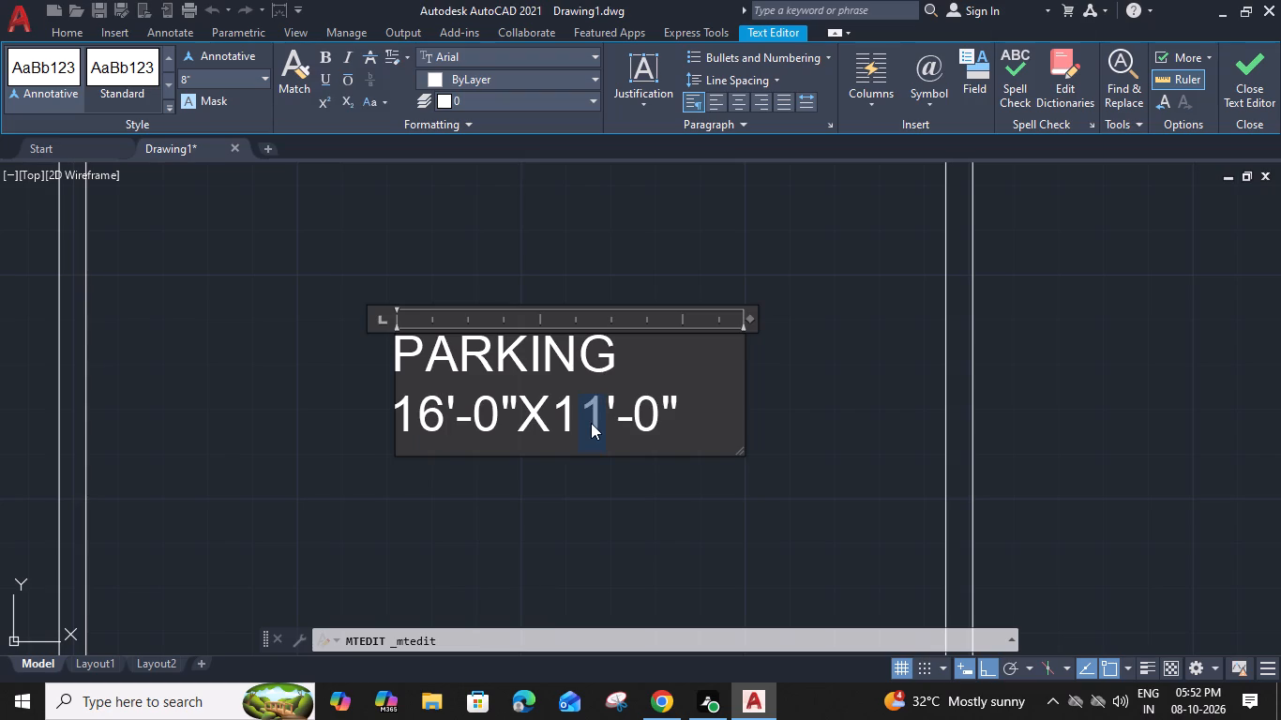
pyautogui.press('7')
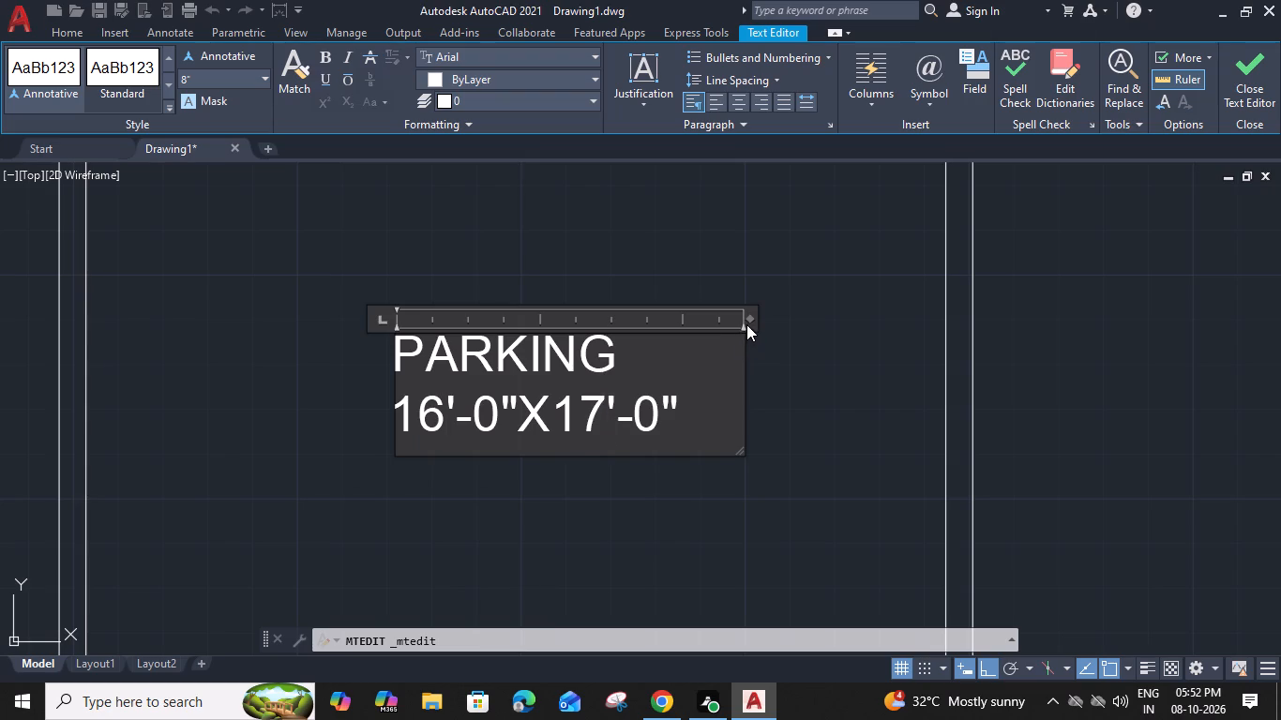
# Narrow the PARKING label's text frame to its size line and indent the word PARKING by two spaces to centre it.
pyautogui.moveTo(746, 320); pyautogui.dragTo(686, 322)
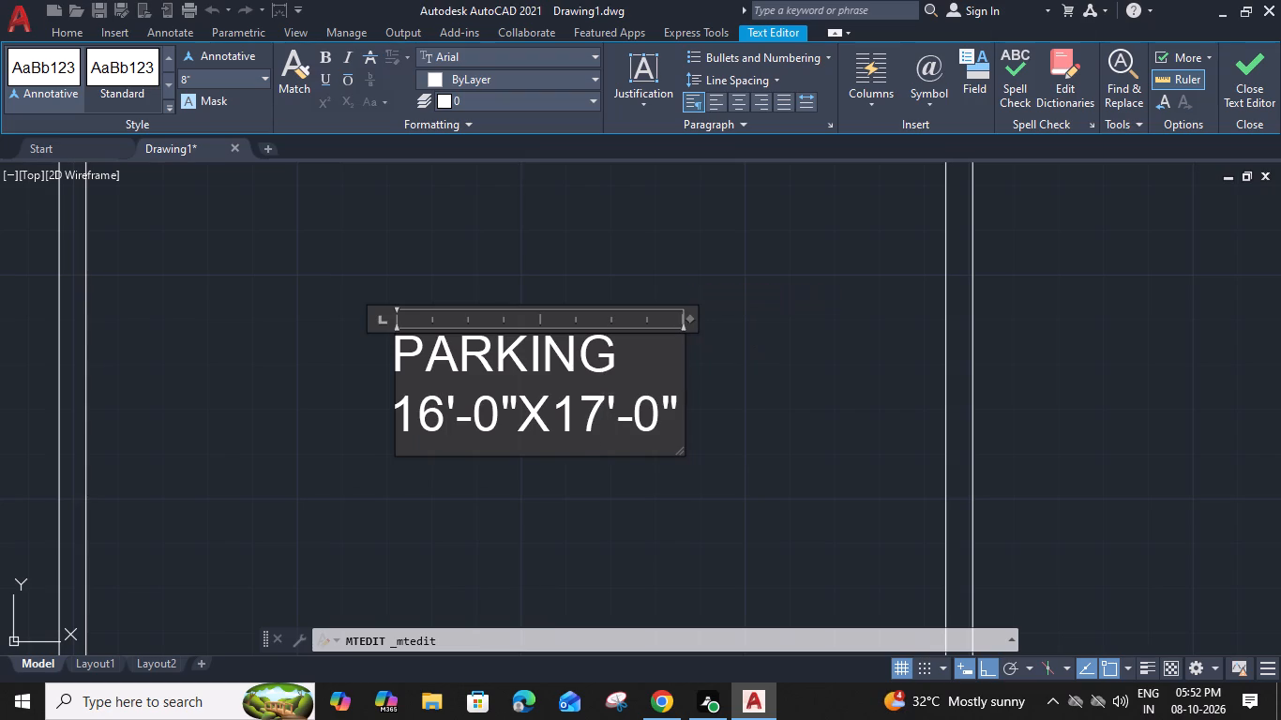
pyautogui.click(400, 356)
pyautogui.press('space')
pyautogui.press('space')
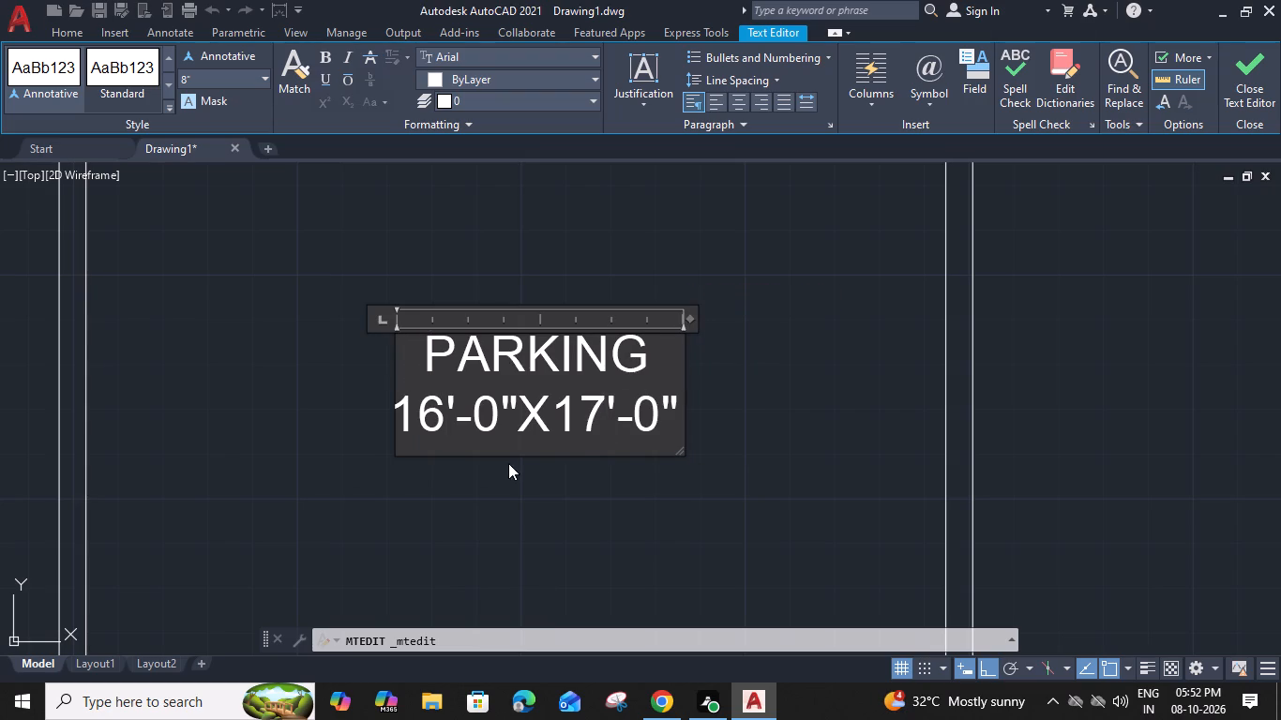
pyautogui.click(525, 472)
# Measure the width and depth of the parking area.
pyautogui.scroll(-2, 527, 472)
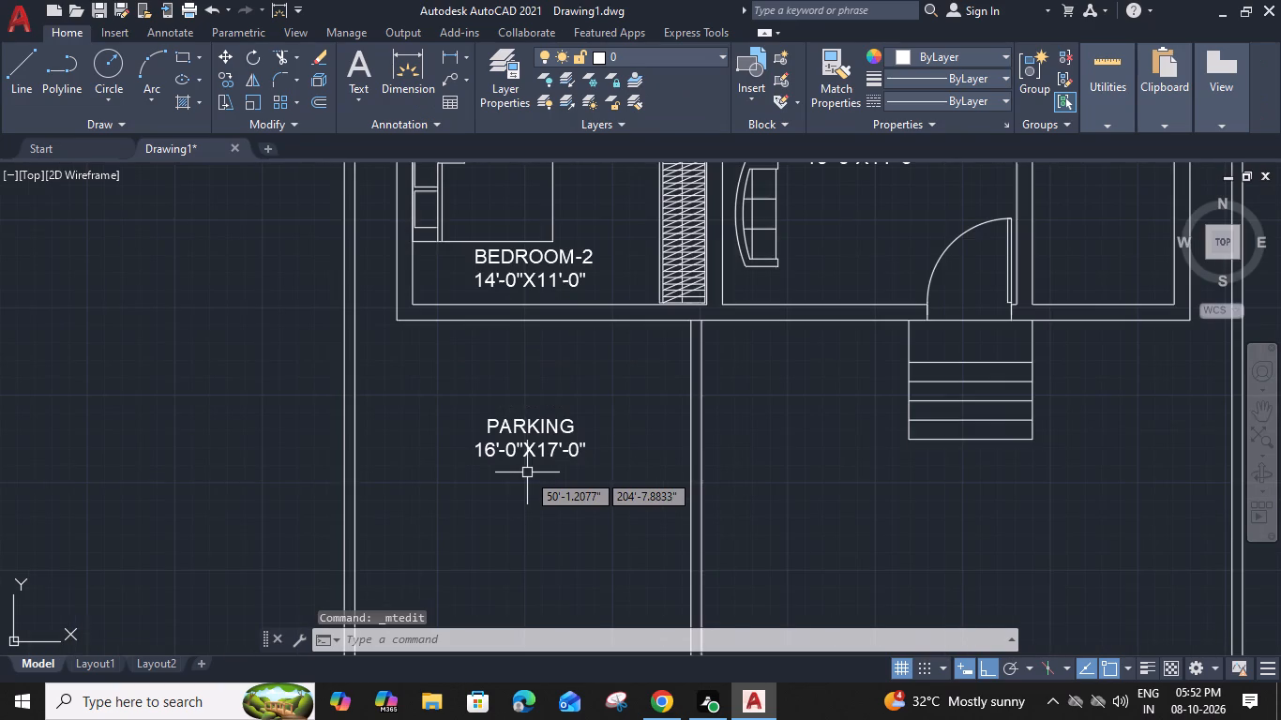
pyautogui.moveTo(550, 504); pyautogui.dragTo(560, 368, button='middle')
pyautogui.press('m')
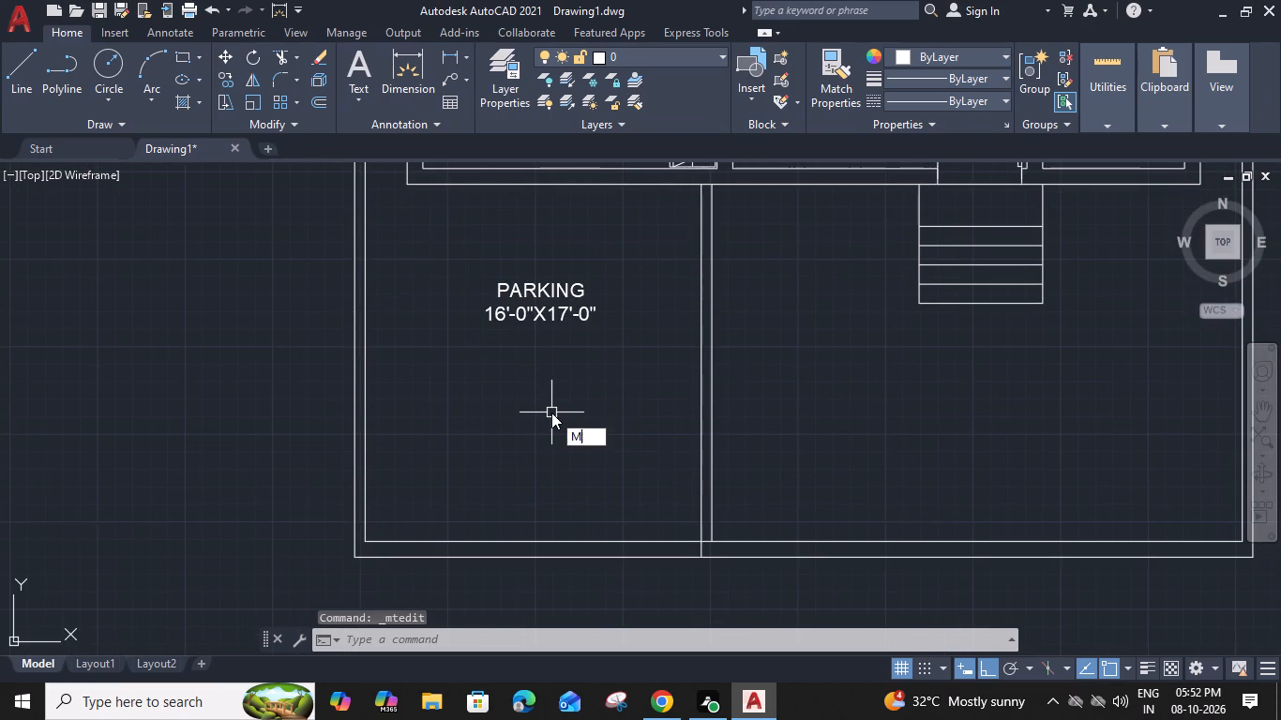
pyautogui.write('EA')
pyautogui.press('space')
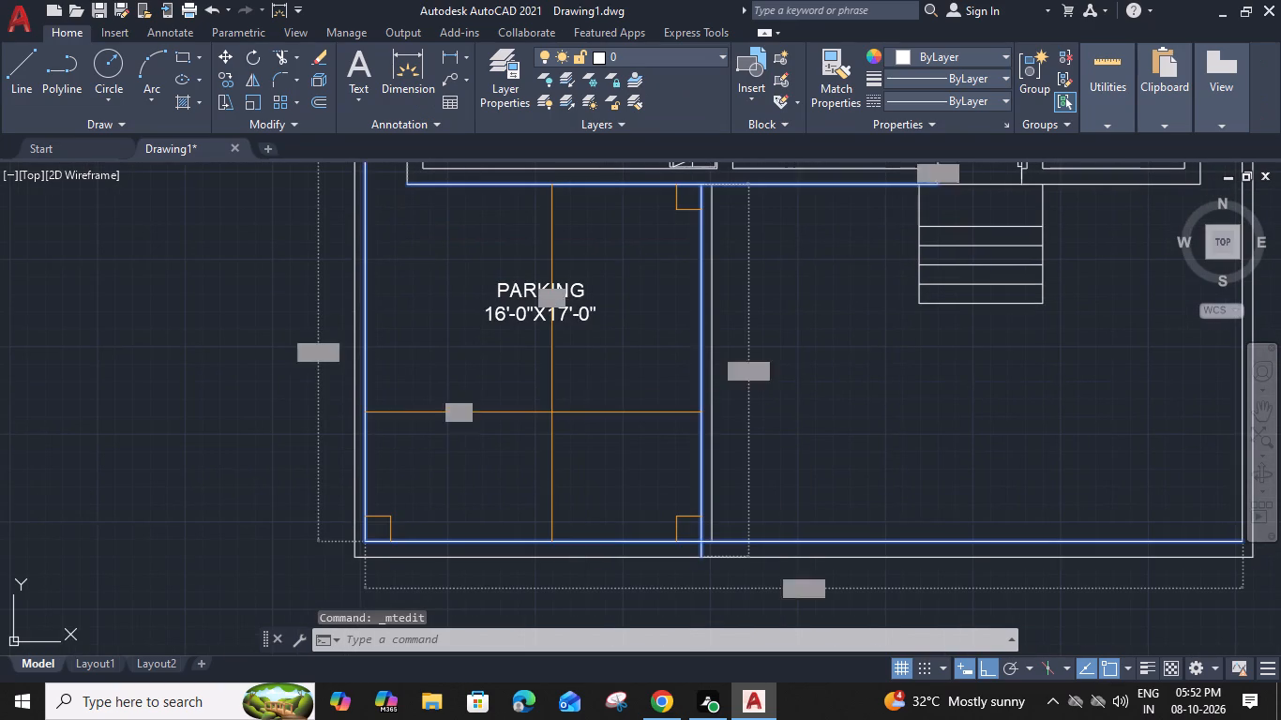
pyautogui.press('Escape')
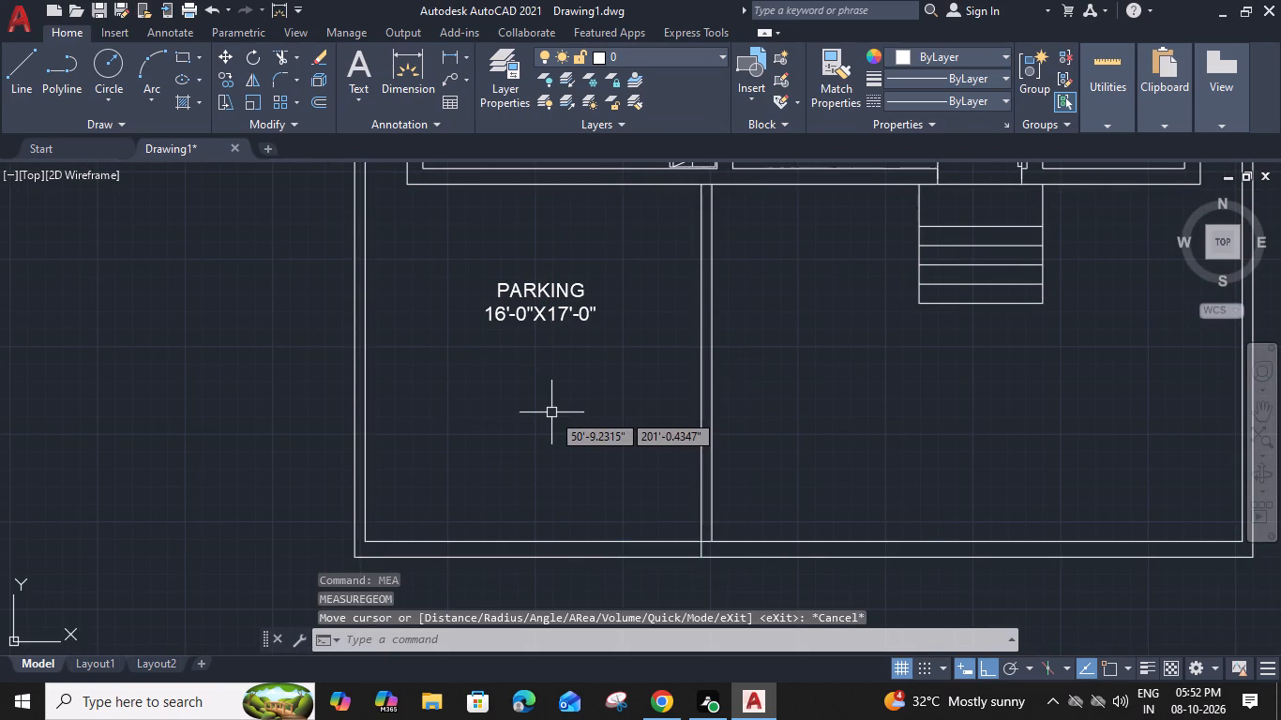
# Copy the PARKING label horizontally across the dividing wall to the front area at the entrance steps.
pyautogui.scroll(-1, 829, 406)
pyautogui.moveTo(828, 406); pyautogui.dragTo(625, 413, button='middle')
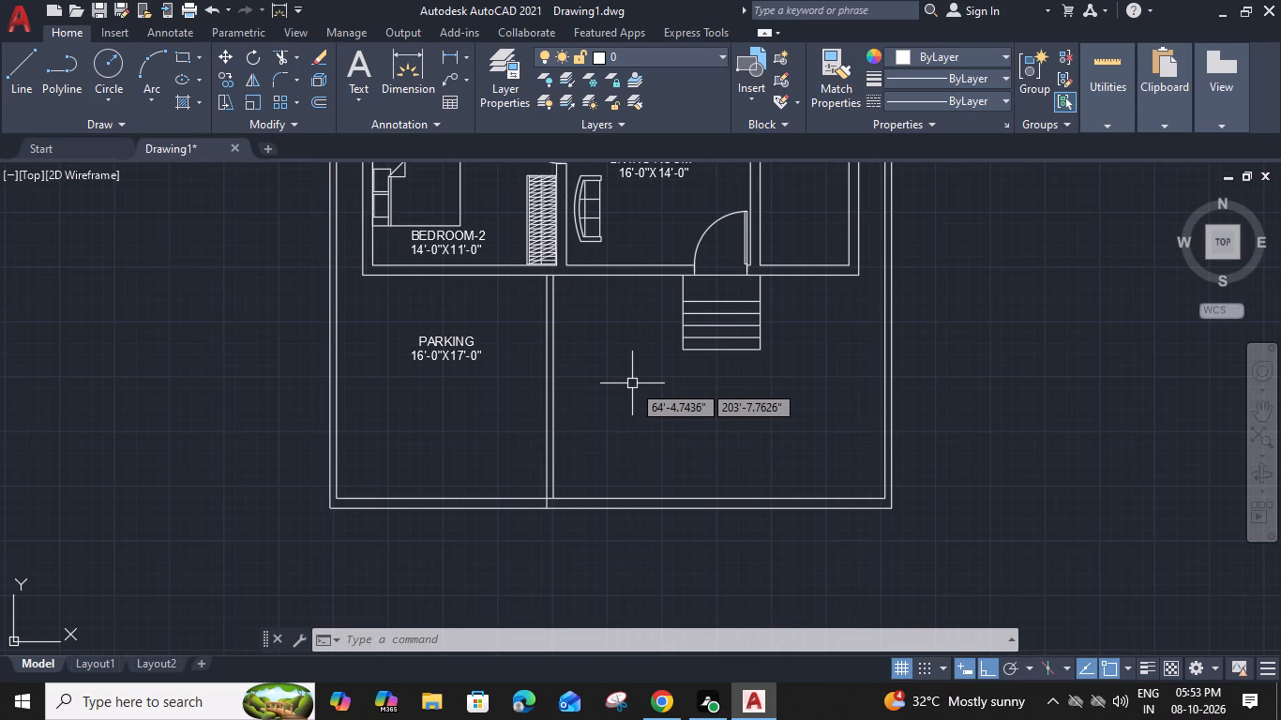
pyautogui.moveTo(625, 354); pyautogui.dragTo(602, 367, button='middle')
pyautogui.click(443, 365)
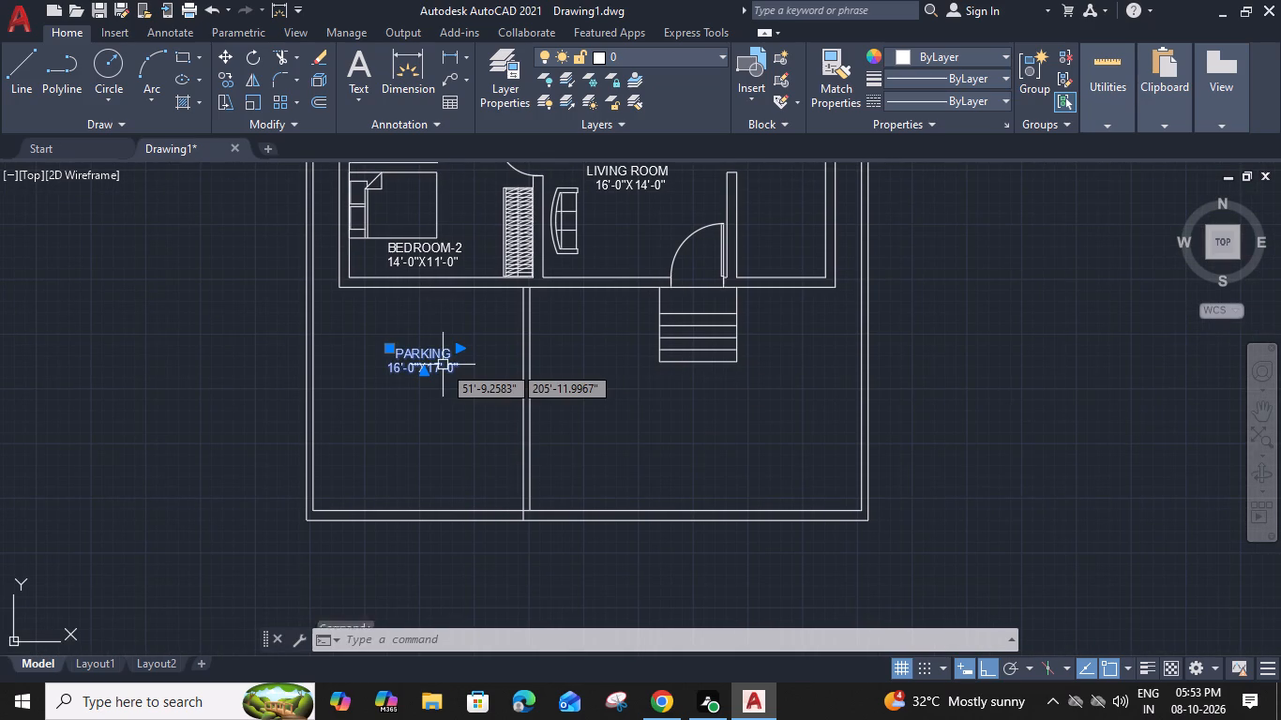
pyautogui.write('CO')
pyautogui.press('space')
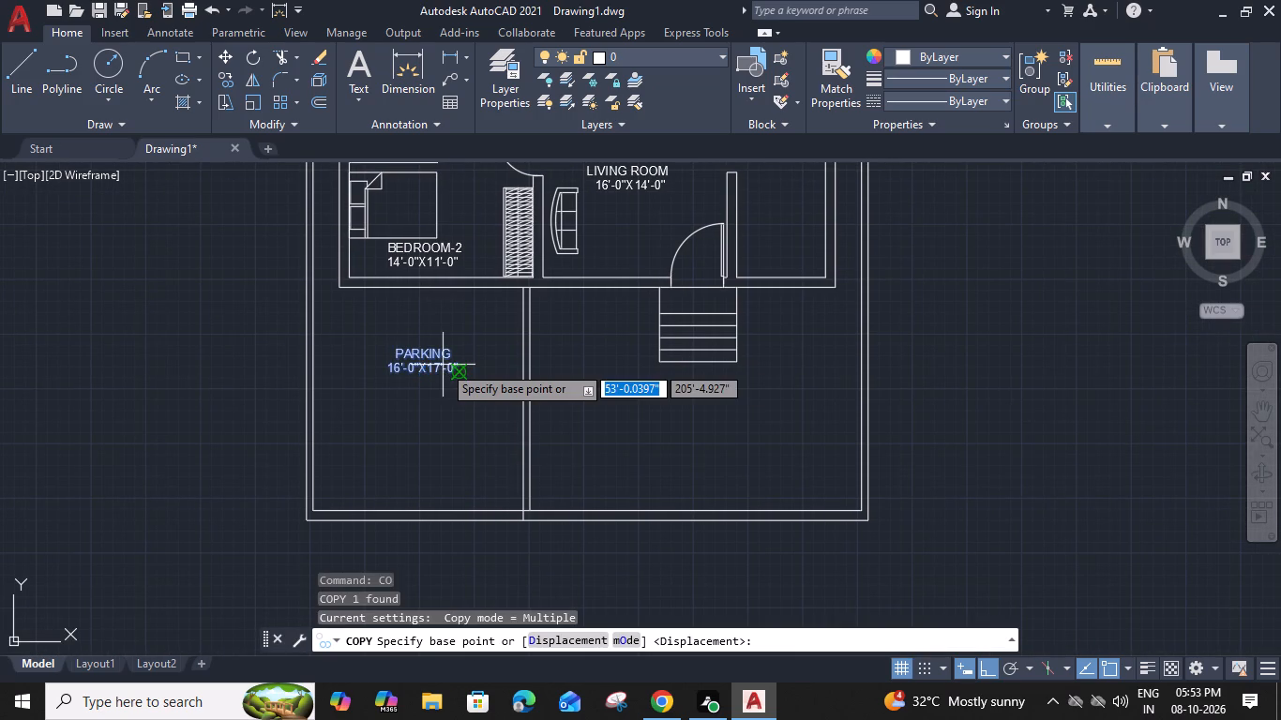
pyautogui.click(456, 373)
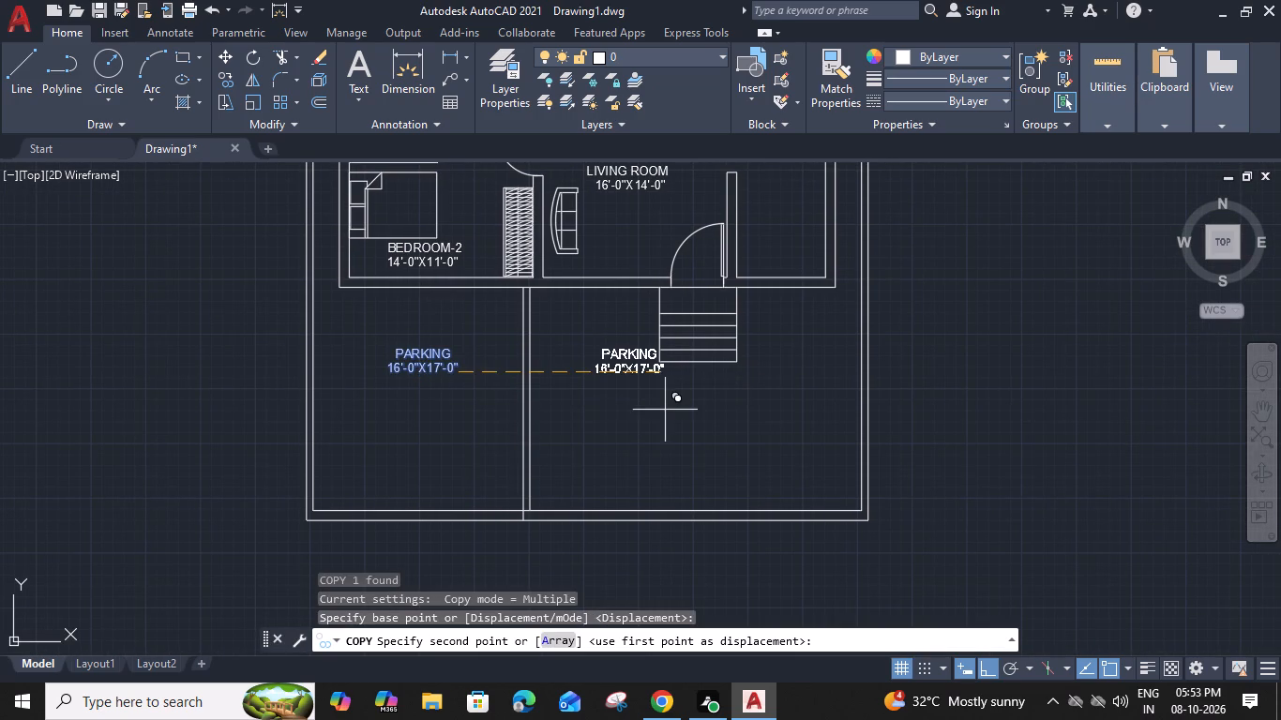
pyautogui.click(739, 427)
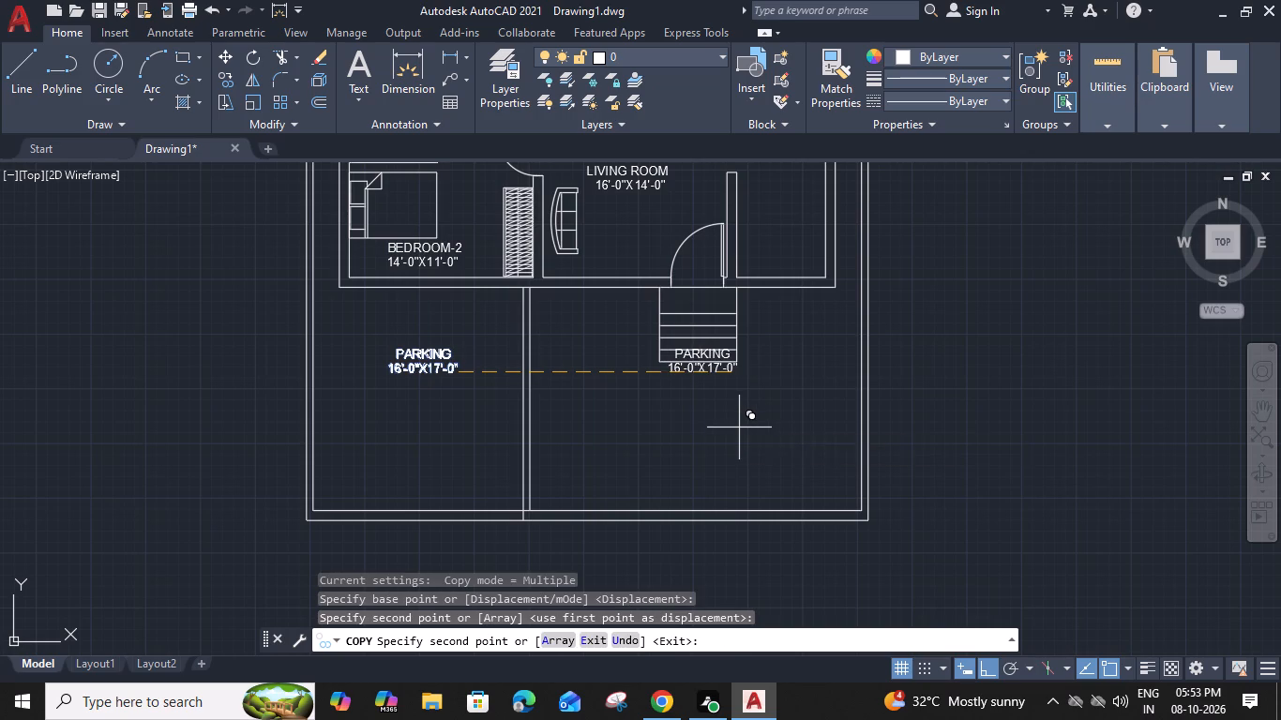
pyautogui.press('Escape')
# Move the copied PARKING label straight down about 5'-9", clear of the entrance steps.
pyautogui.click(701, 356)
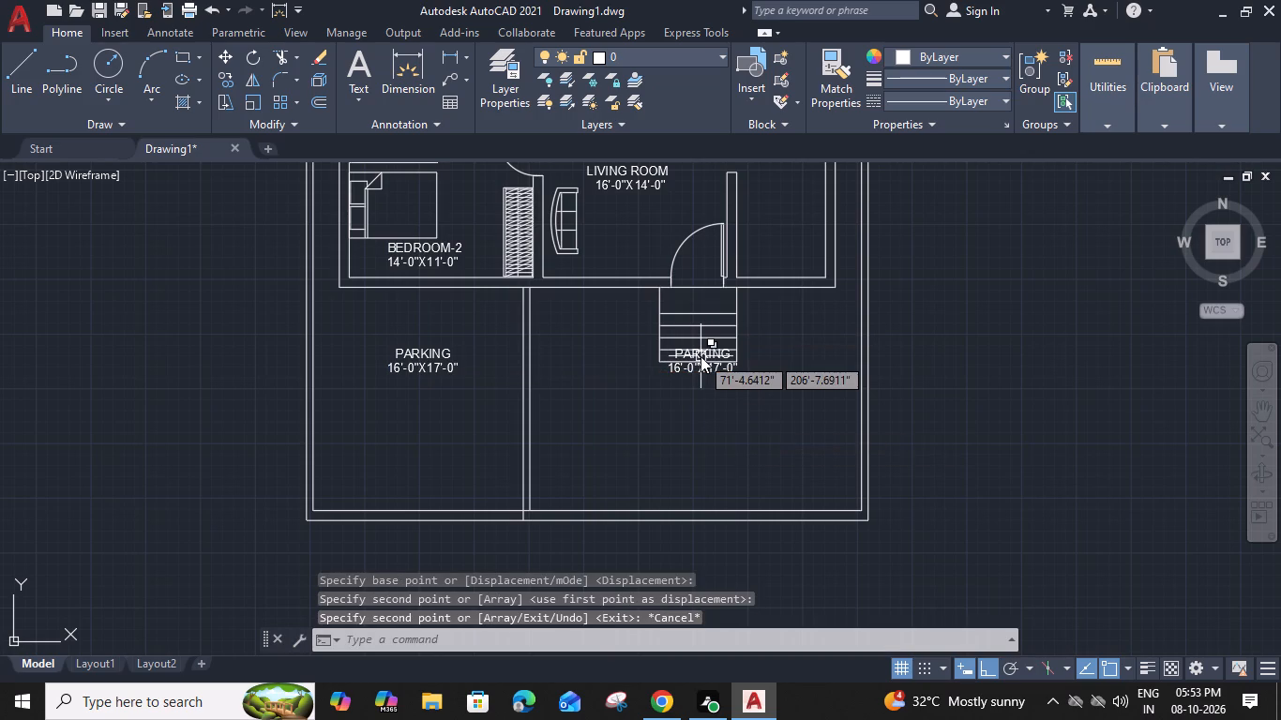
pyautogui.write('M')
pyautogui.press('space')
pyautogui.press('space')
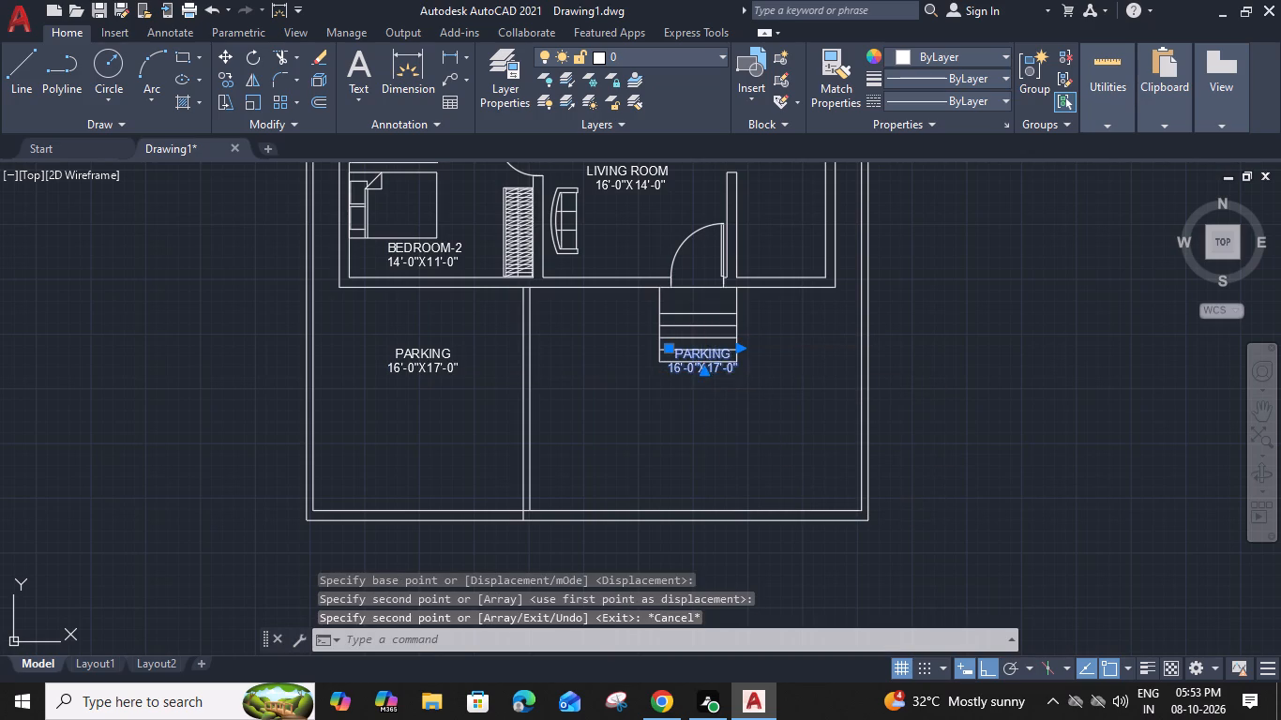
pyautogui.click(701, 356)
pyautogui.click(701, 438)
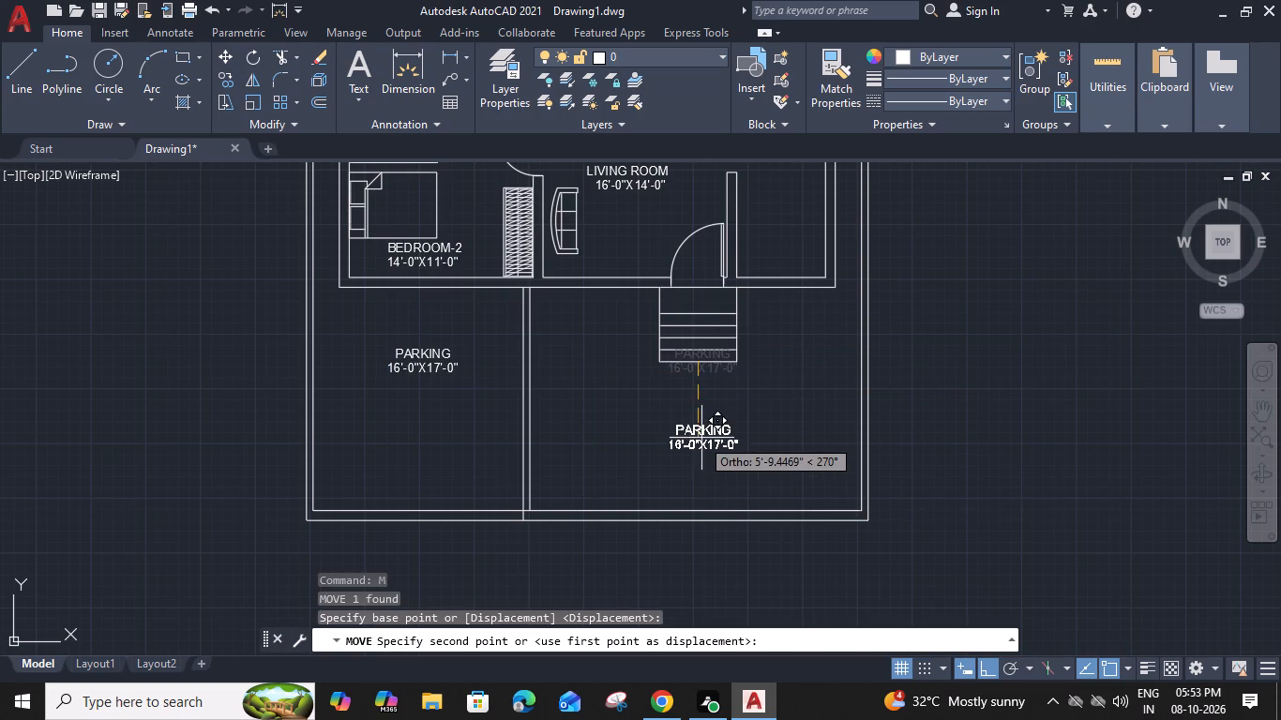
# Replace the copied PARKING label text in the front area with LAWN and narrow its text frame to about 2'-8".
pyautogui.scroll(2, 703, 434)
pyautogui.doubleClick(703, 434)
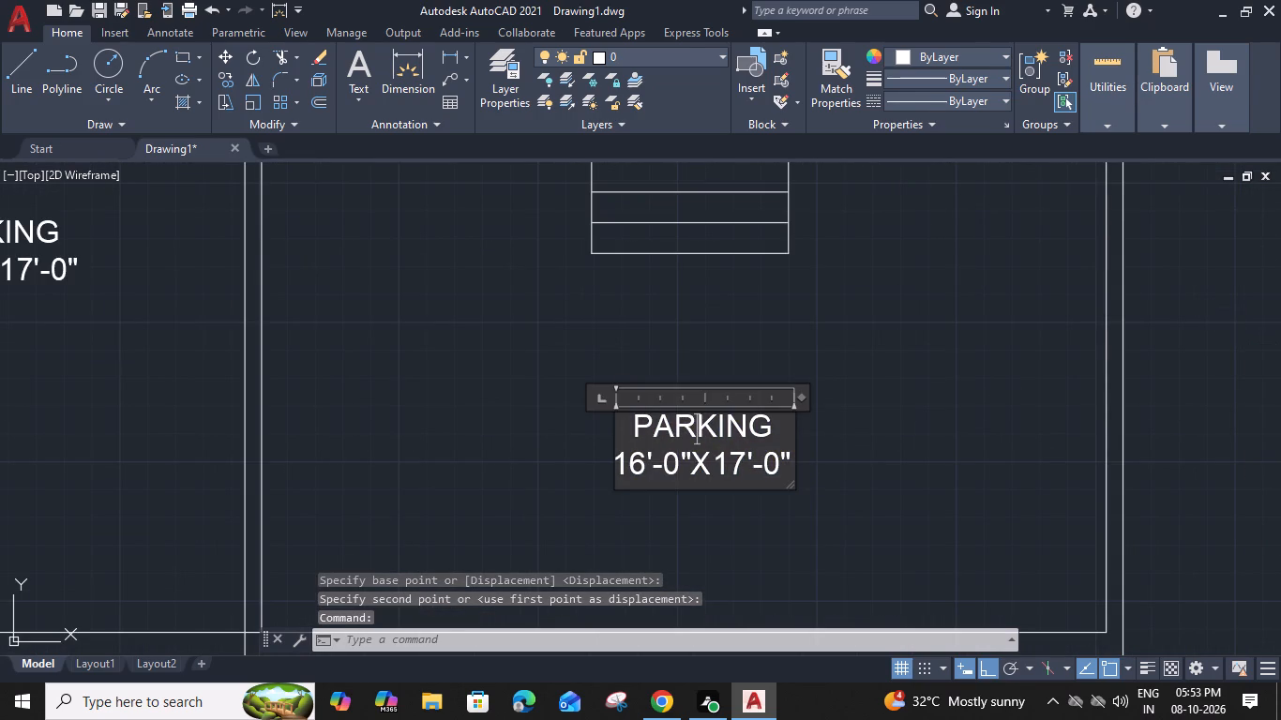
pyautogui.click(792, 468)
pyautogui.moveTo(788, 462); pyautogui.dragTo(772, 462)
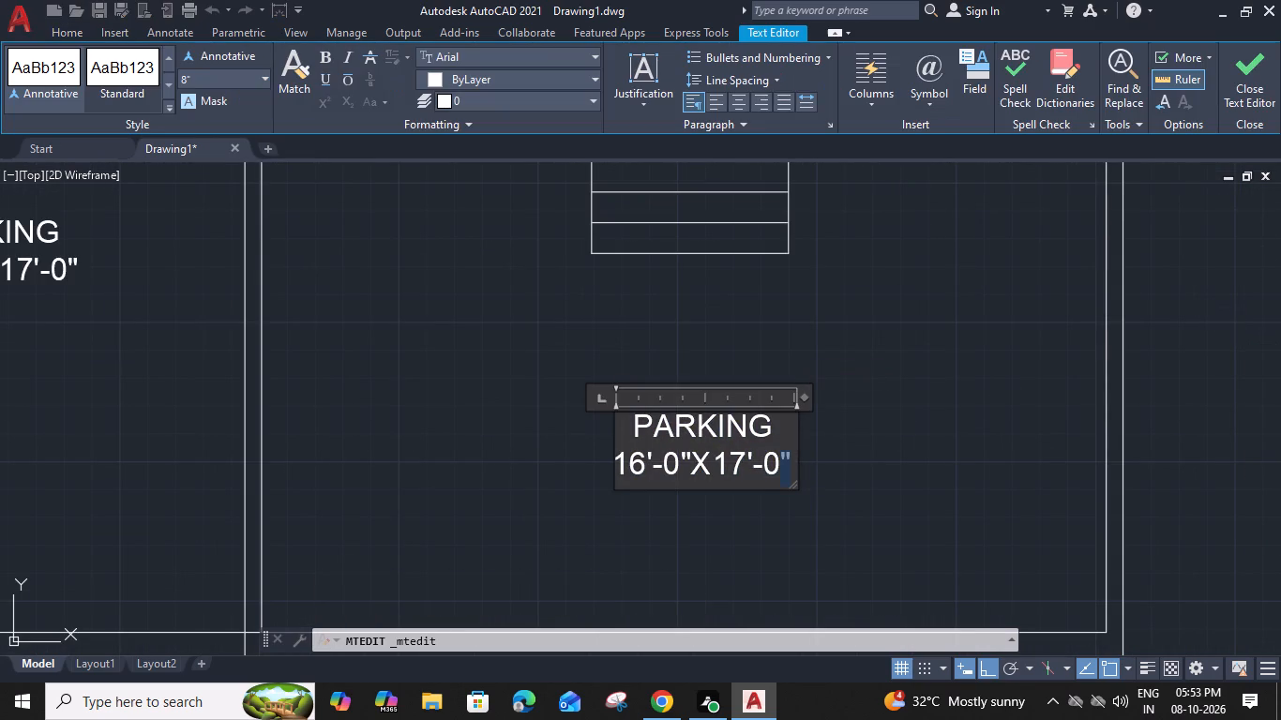
pyautogui.moveTo(772, 462); pyautogui.dragTo(612, 419)
pyautogui.write('LA')
pyautogui.press('w')
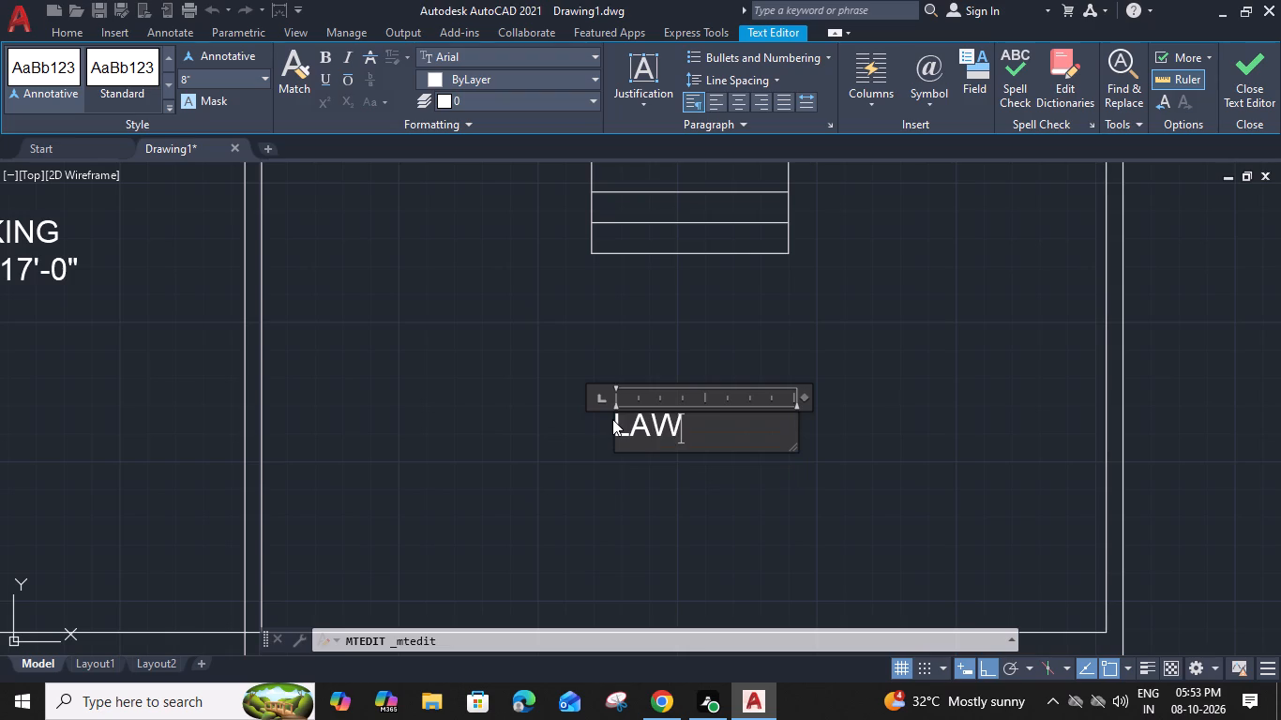
pyautogui.press('n')
pyautogui.moveTo(804, 398); pyautogui.dragTo(710, 401)
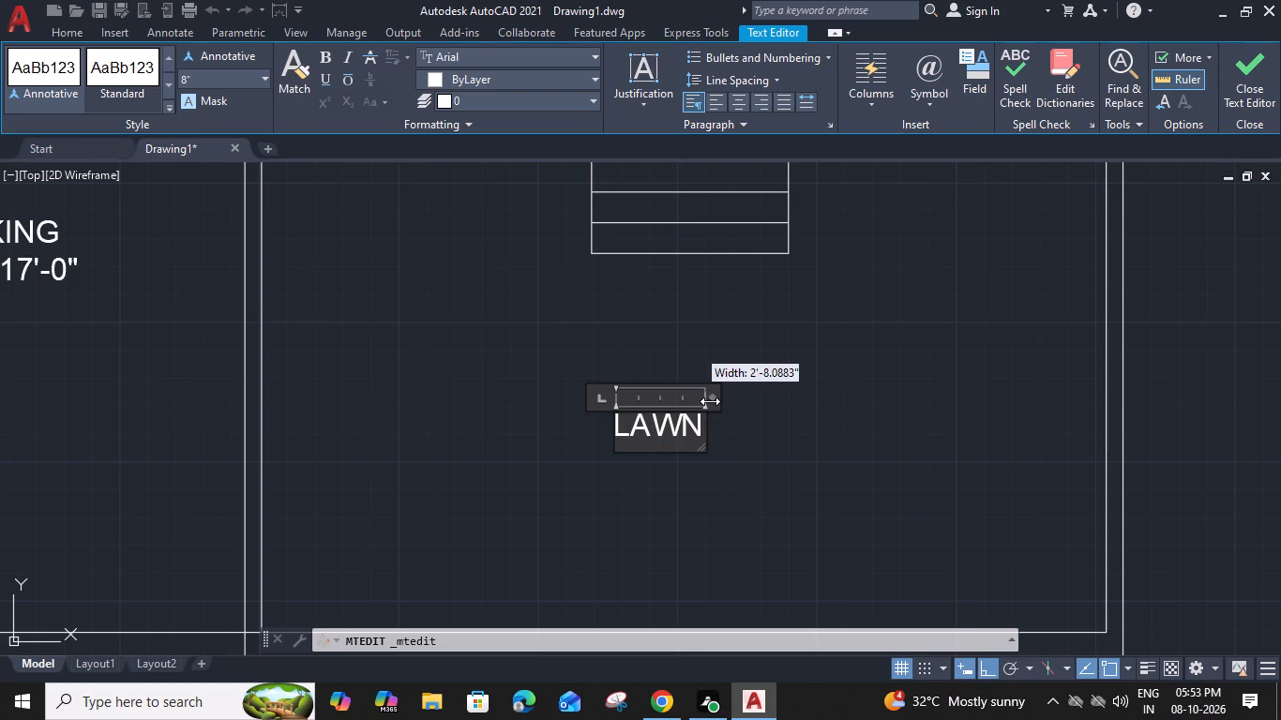
pyautogui.moveTo(710, 401); pyautogui.dragTo(713, 402)
pyautogui.click(735, 460)
# Draw a vertical rectangle 9" long by 5' wide in the empty space just east of the outer boundary wall.
pyautogui.scroll(-2, 734, 460)
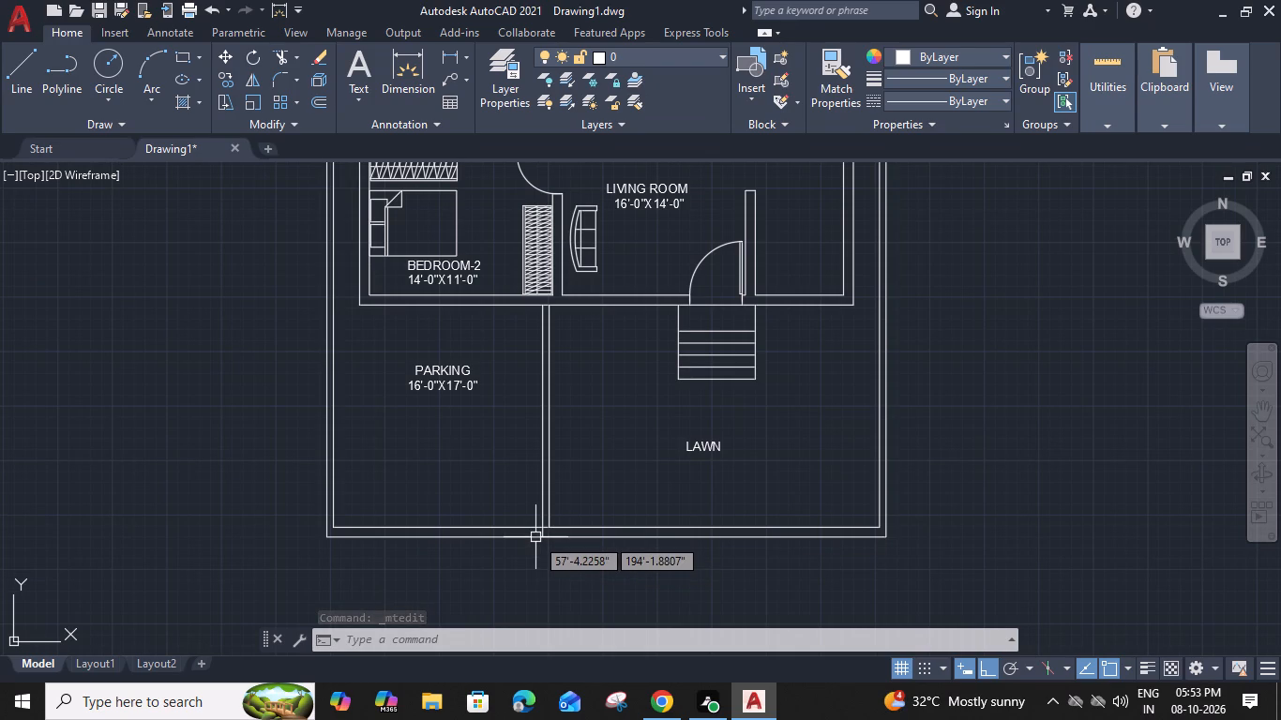
pyautogui.scroll(1, 583, 442)
pyautogui.moveTo(583, 442); pyautogui.dragTo(601, 457, button='middle')
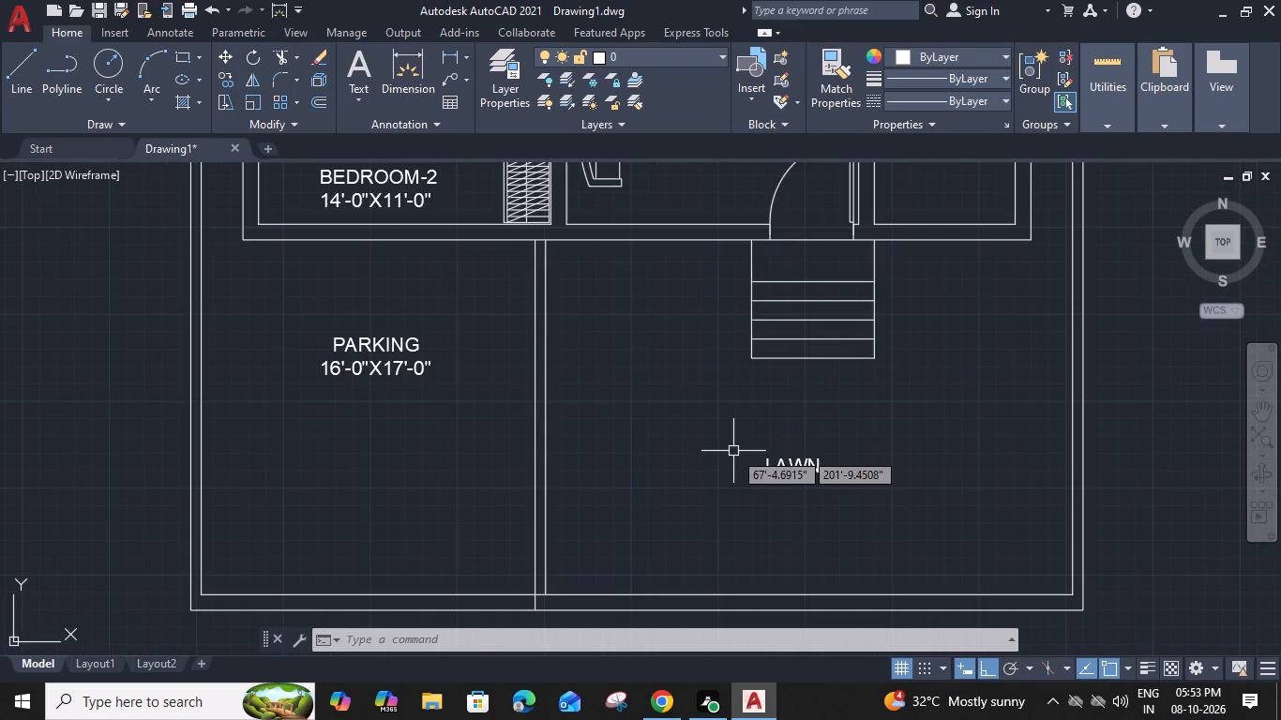
pyautogui.moveTo(775, 415); pyautogui.dragTo(495, 519, button='middle')
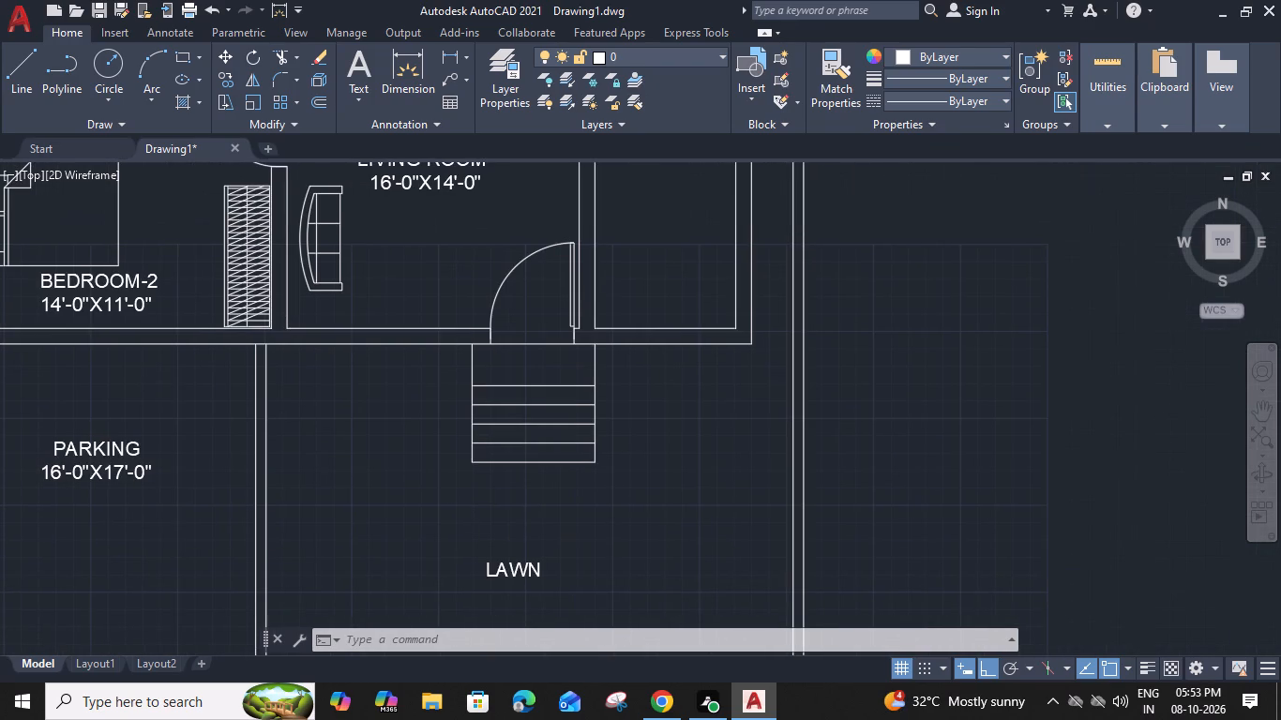
pyautogui.scroll(-2, 658, 486)
pyautogui.moveTo(666, 488); pyautogui.dragTo(684, 470, button='middle')
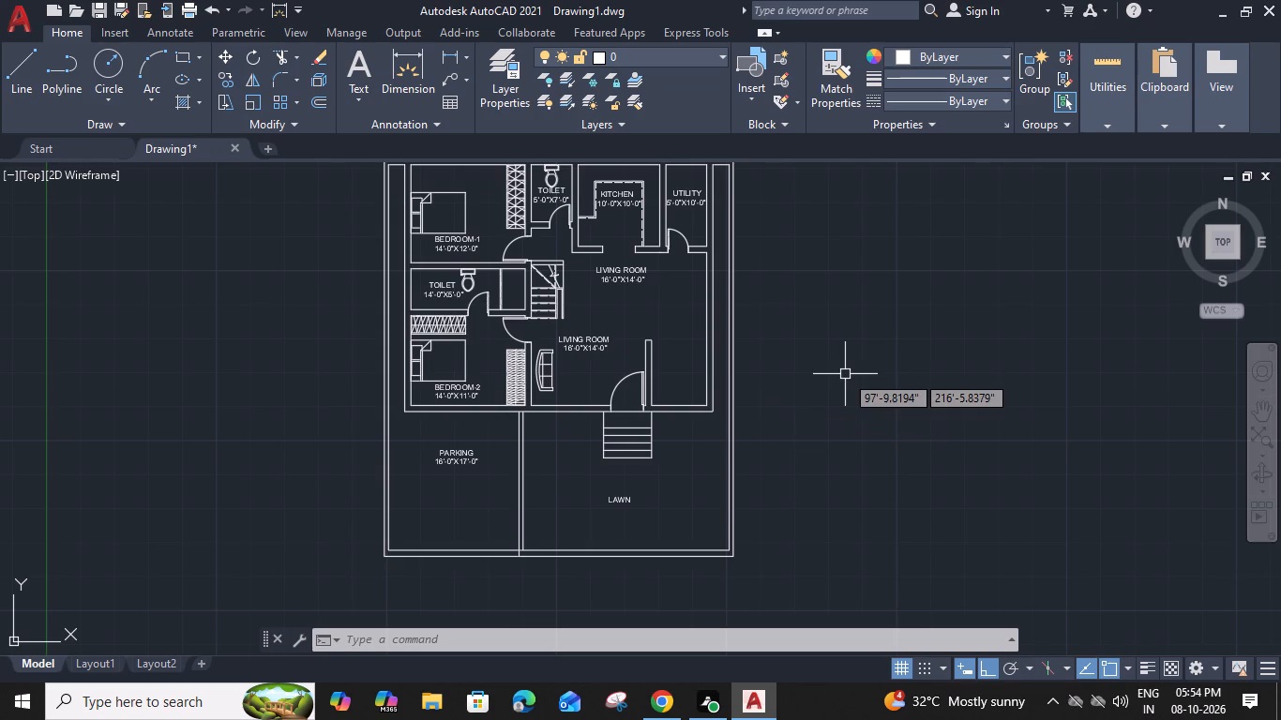
pyautogui.press('r')
pyautogui.press('e')
pyautogui.write('C')
pyautogui.press('space')
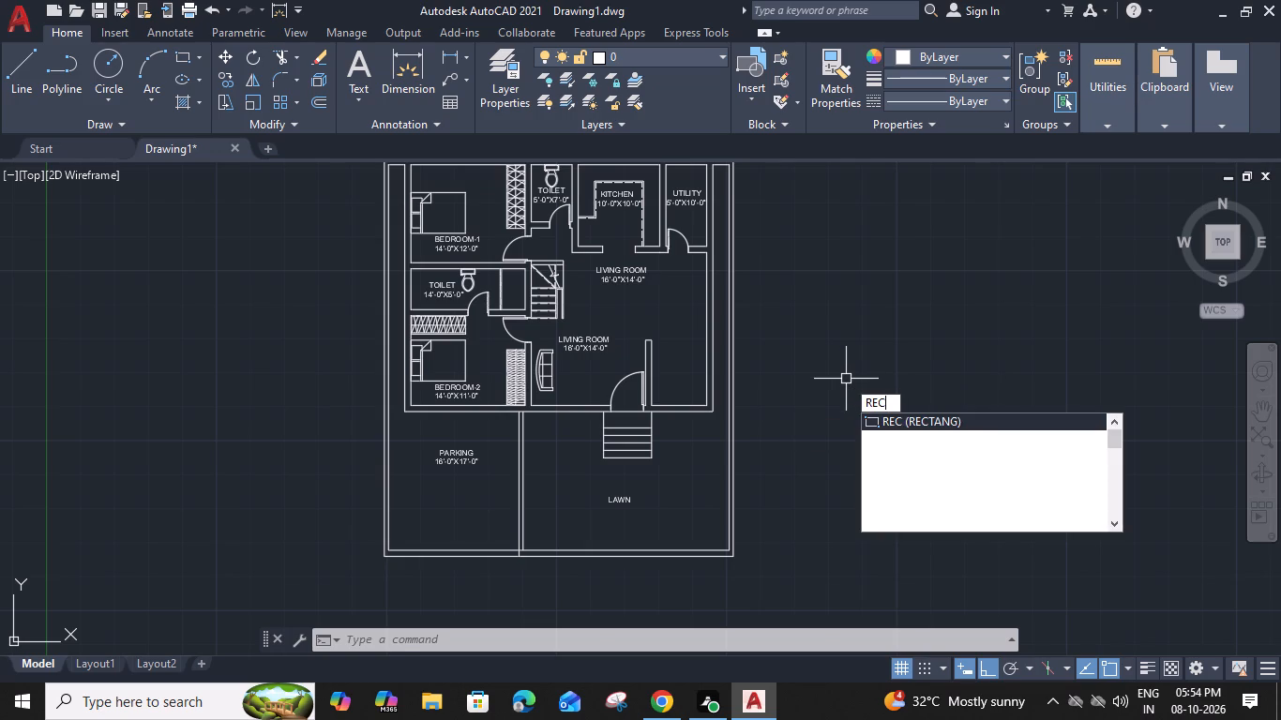
pyautogui.click(761, 343)
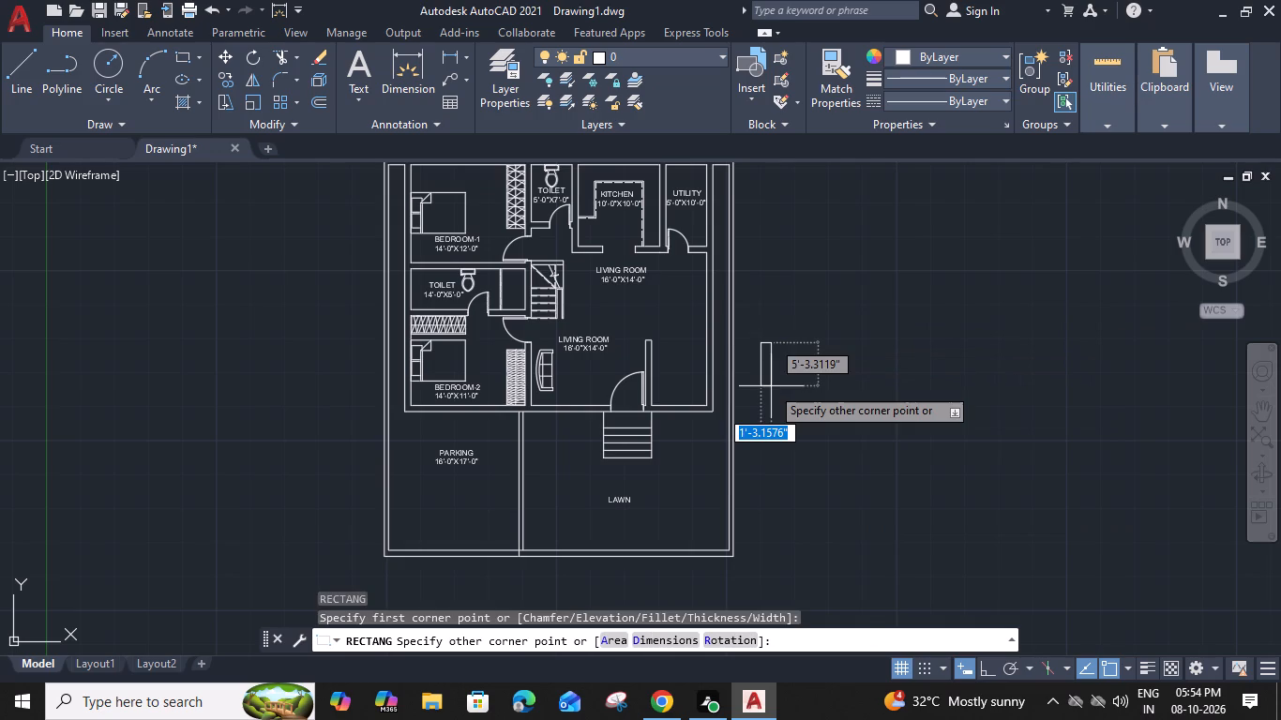
pyautogui.write('D 9')
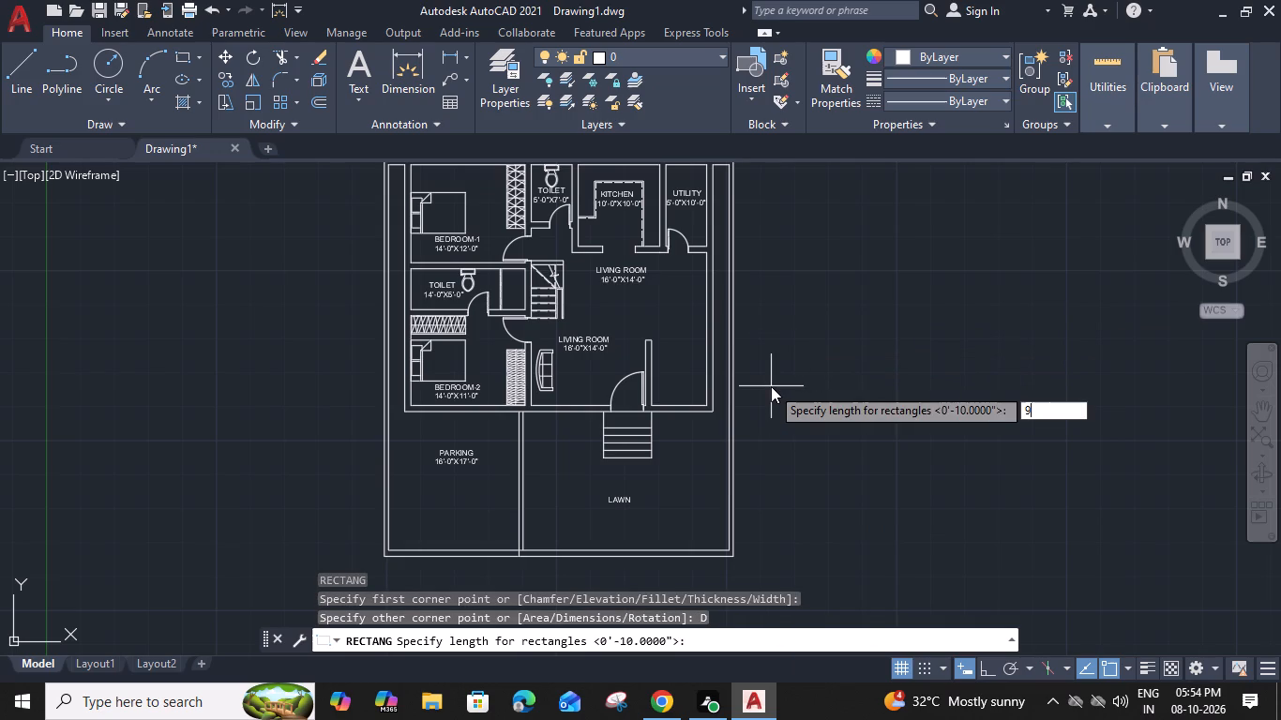
pyautogui.hotkey('shift', '"')
pyautogui.press('Return')
pyautogui.write("5'")
pyautogui.press('space')
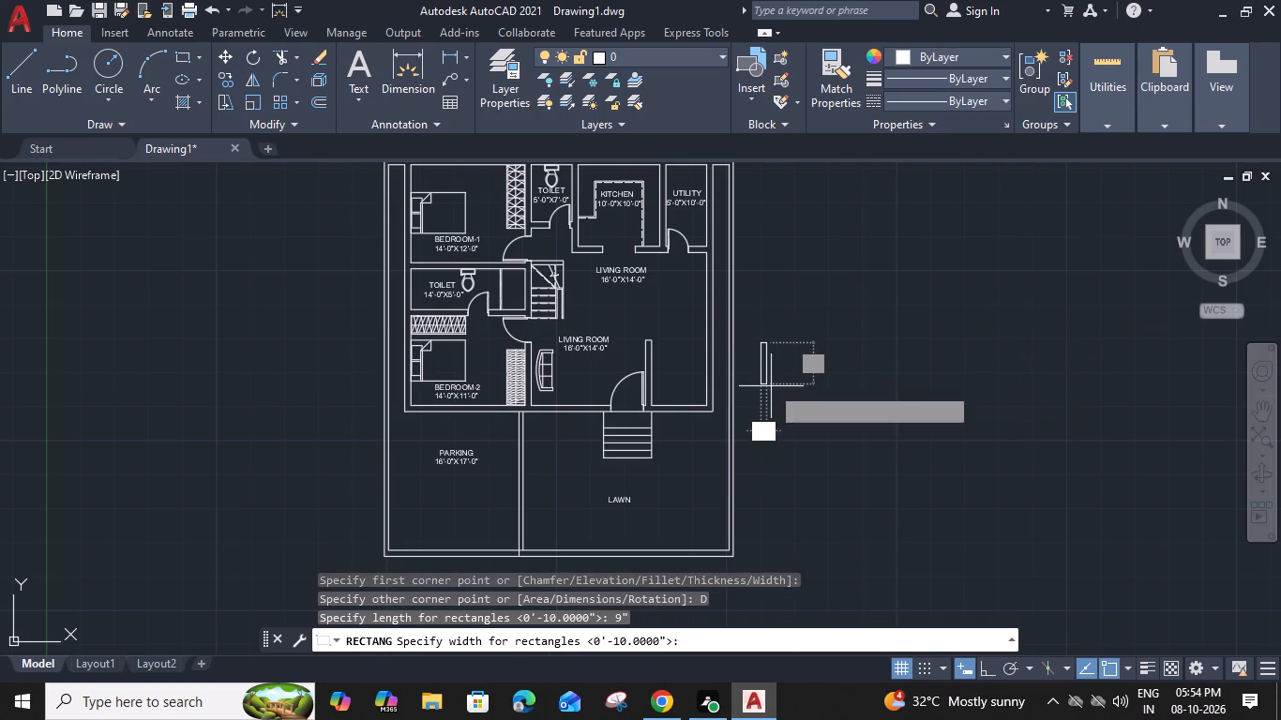
pyautogui.click(771, 386)
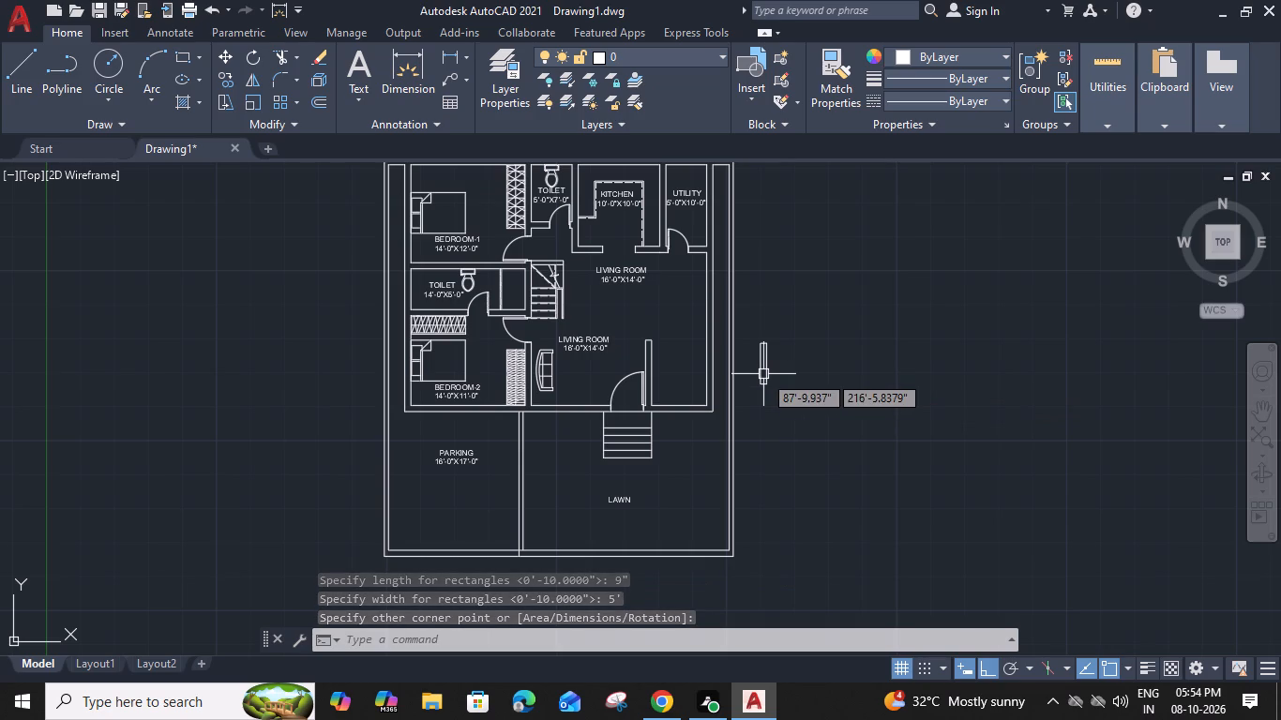
# Draw a vertical line through the middle of the 9" by 5' rectangle, from its top edge to its bottom edge.
pyautogui.write('L')
pyautogui.press('space')
pyautogui.scroll(3, 760, 352)
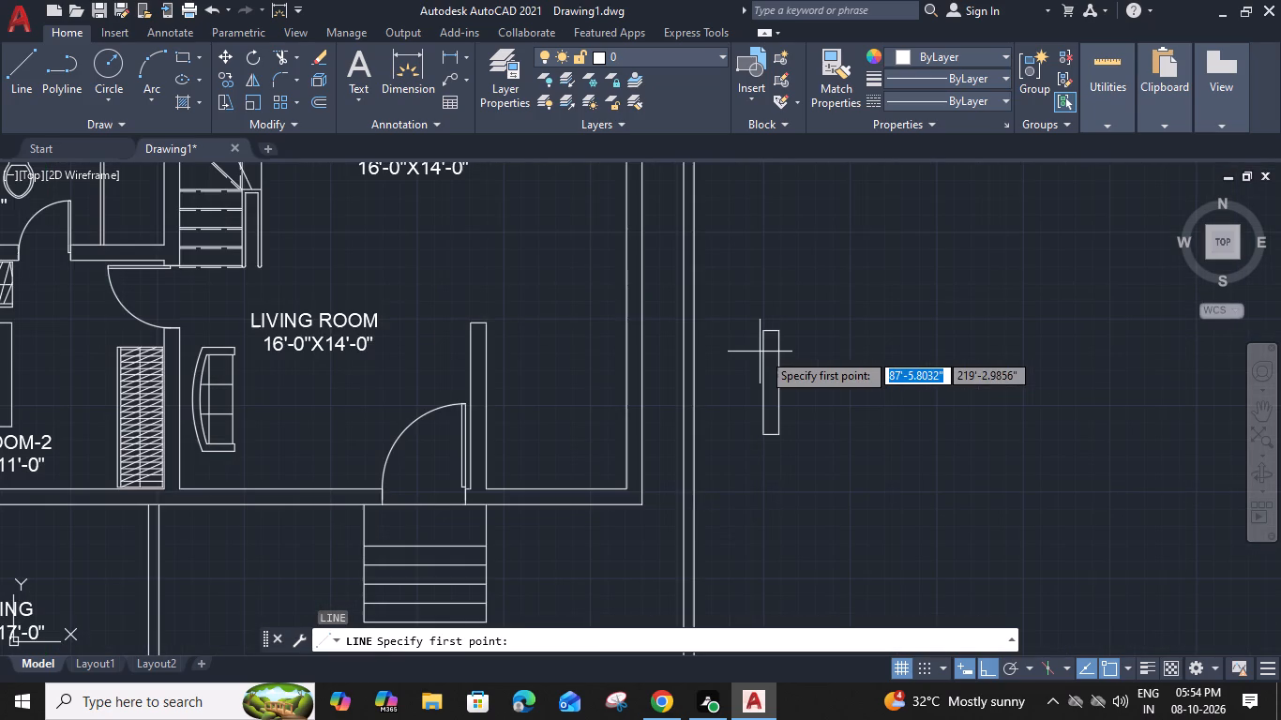
pyautogui.click(774, 319)
pyautogui.click(780, 486)
pyautogui.press('Escape')
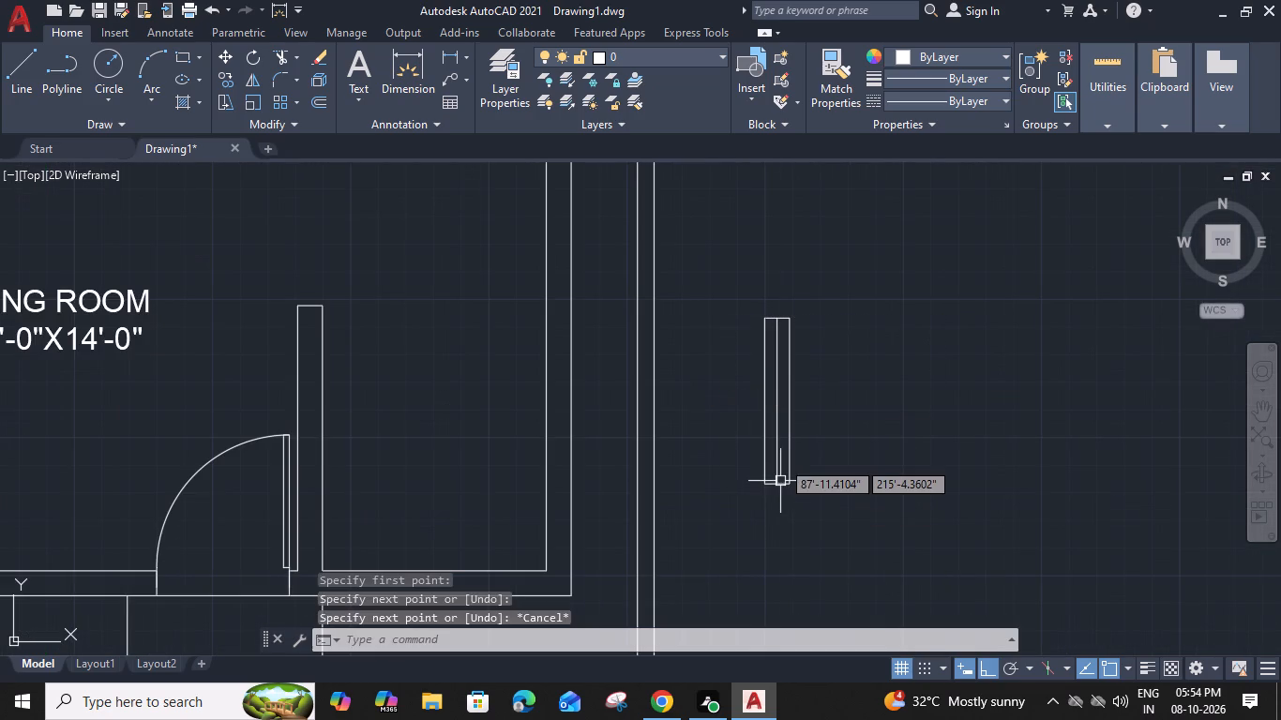
# Set the colour of the tall rectangle's centre line to dark red 153,27,30.
pyautogui.click(778, 439)
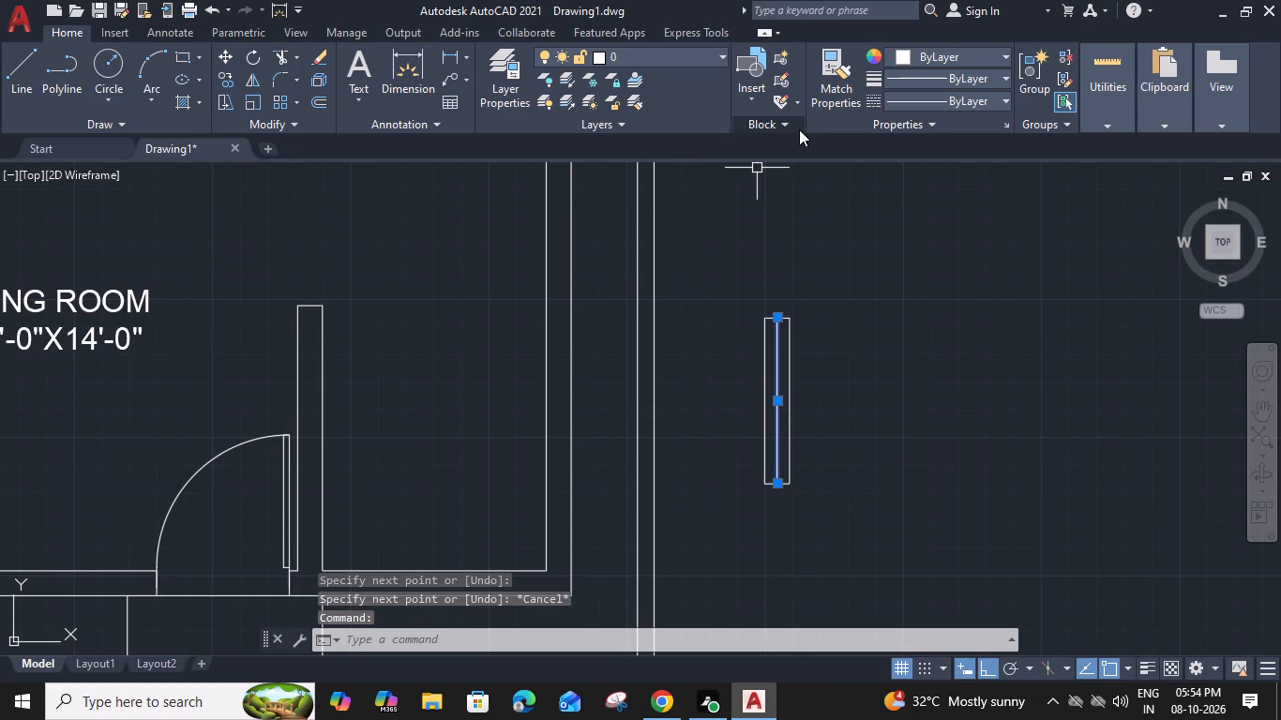
pyautogui.click(963, 52)
pyautogui.click(956, 135)
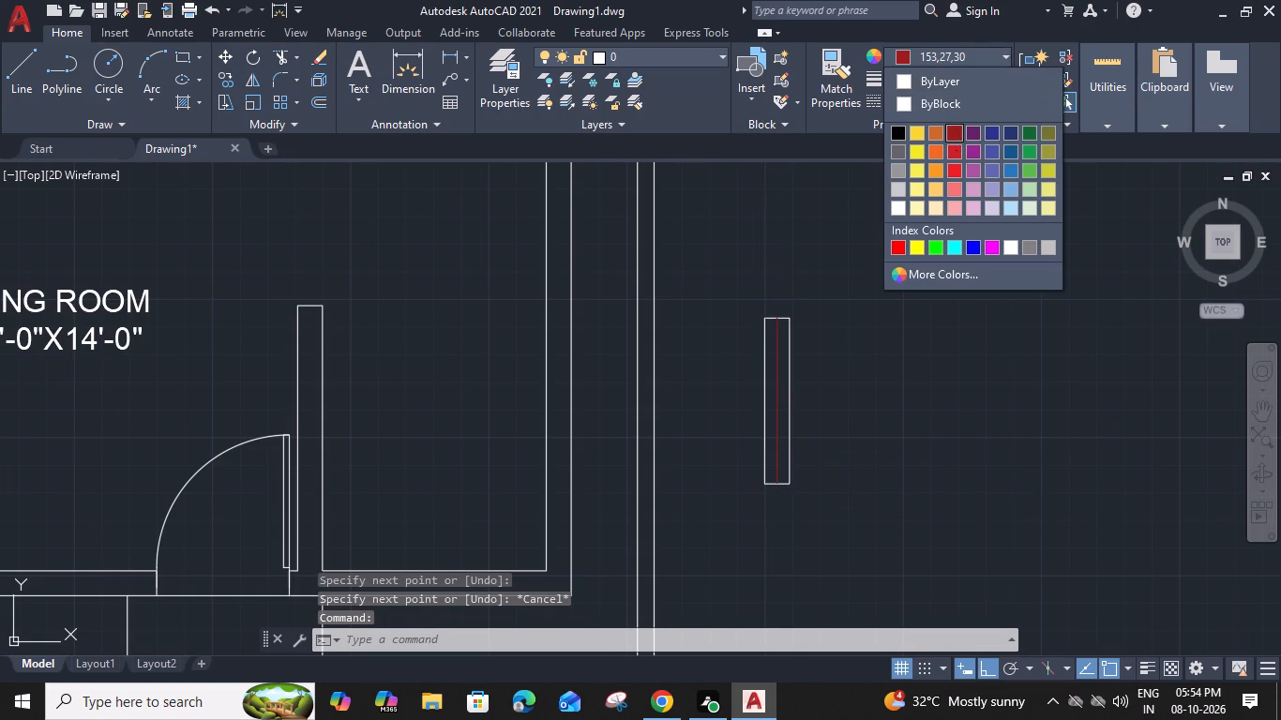
pyautogui.press('Escape')
# Draw a rectangle 1'-9" long by 9" wide below the tall rectangle, outside the boundary wall.
pyautogui.moveTo(851, 361); pyautogui.dragTo(851, 364, button='middle')
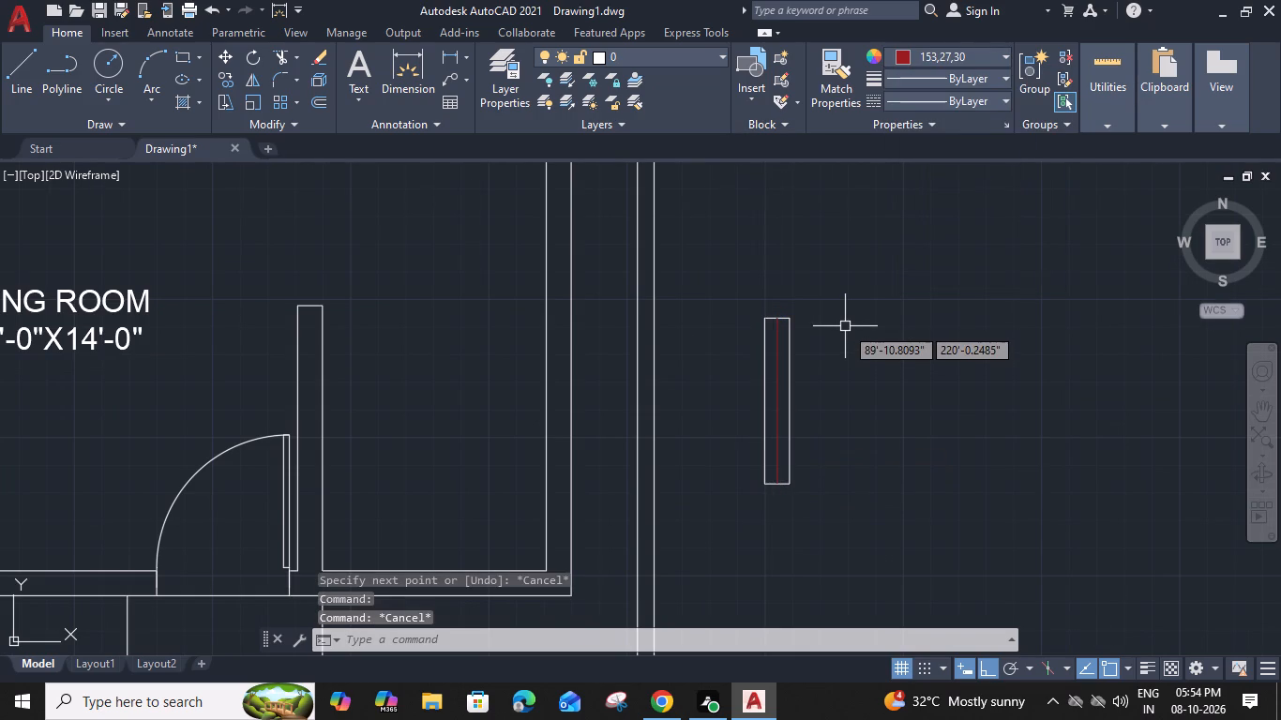
pyautogui.moveTo(851, 364); pyautogui.dragTo(814, 234, button='middle')
pyautogui.scroll(-1, 776, 400)
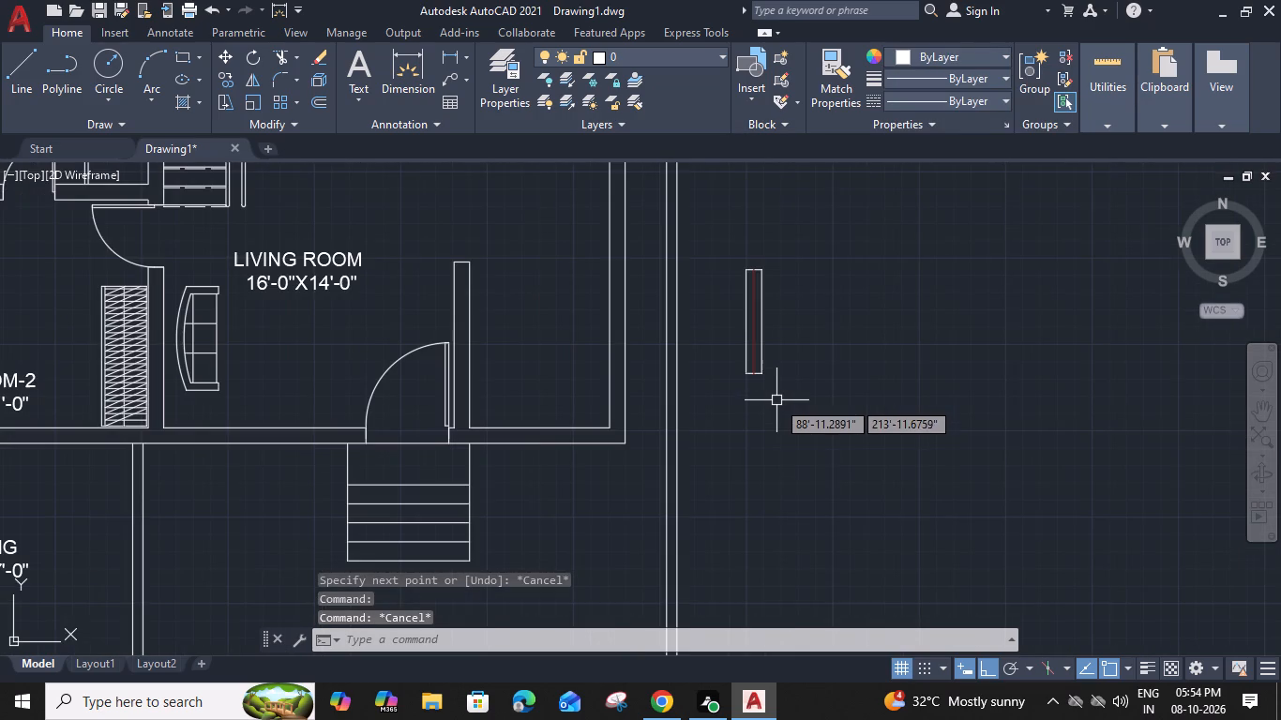
pyautogui.moveTo(776, 399); pyautogui.dragTo(770, 246, button='middle')
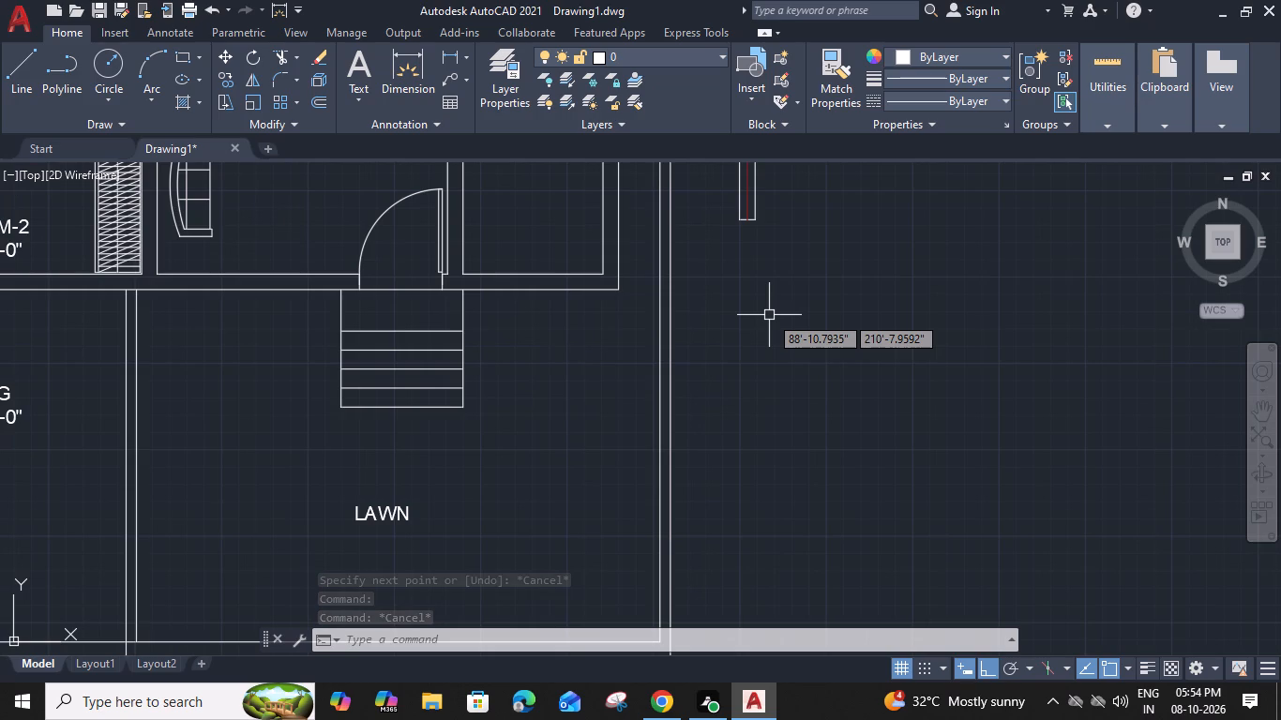
pyautogui.write('REC')
pyautogui.press('space')
pyautogui.click(761, 268)
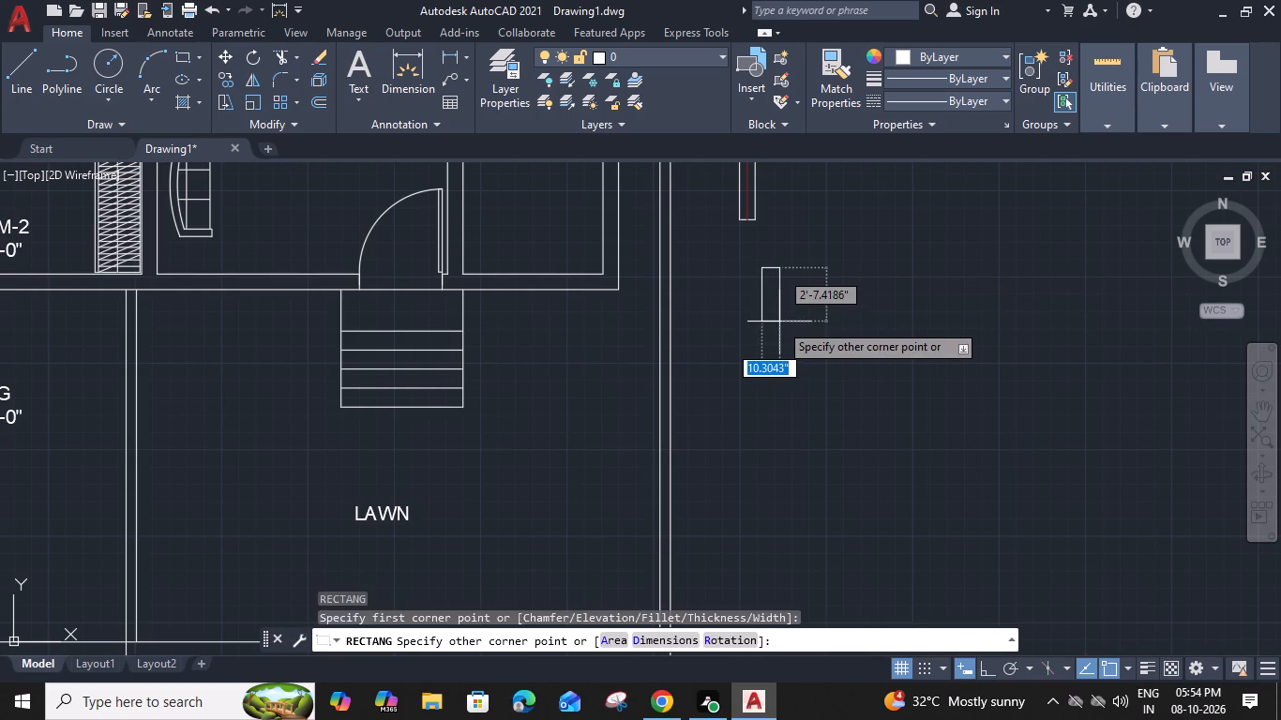
pyautogui.write('D')
pyautogui.press('space')
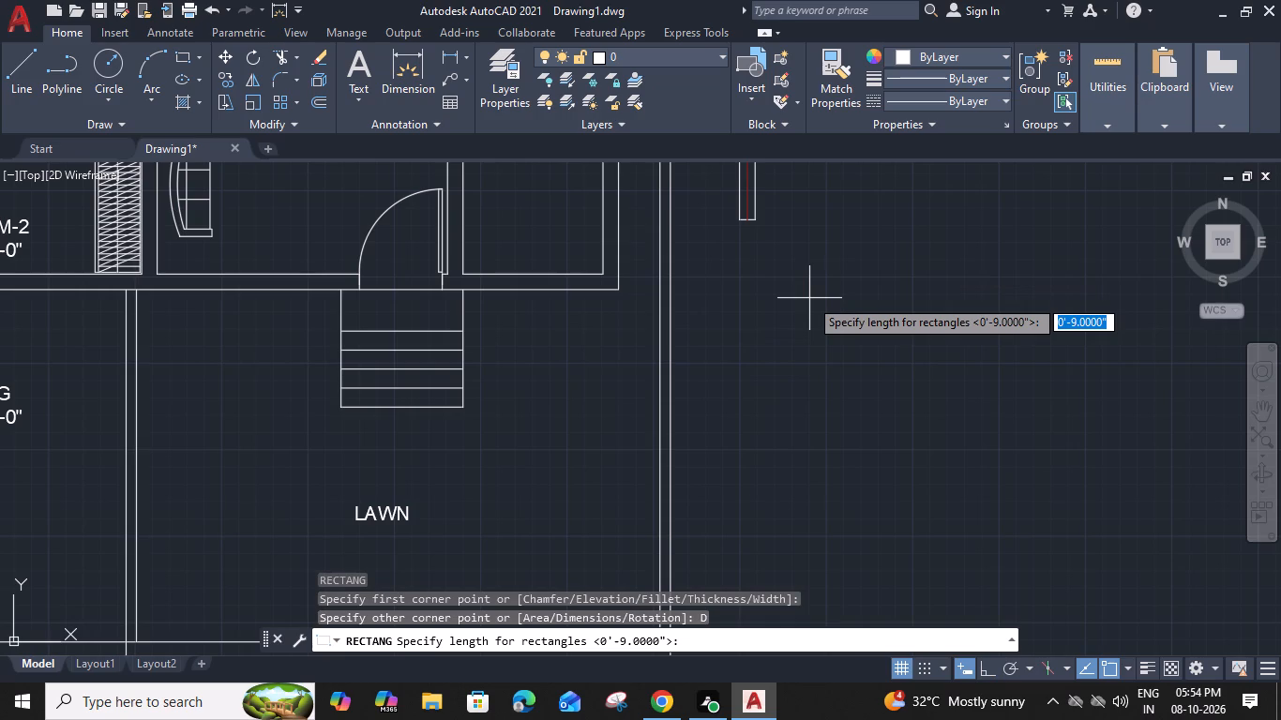
pyautogui.write("1'0")
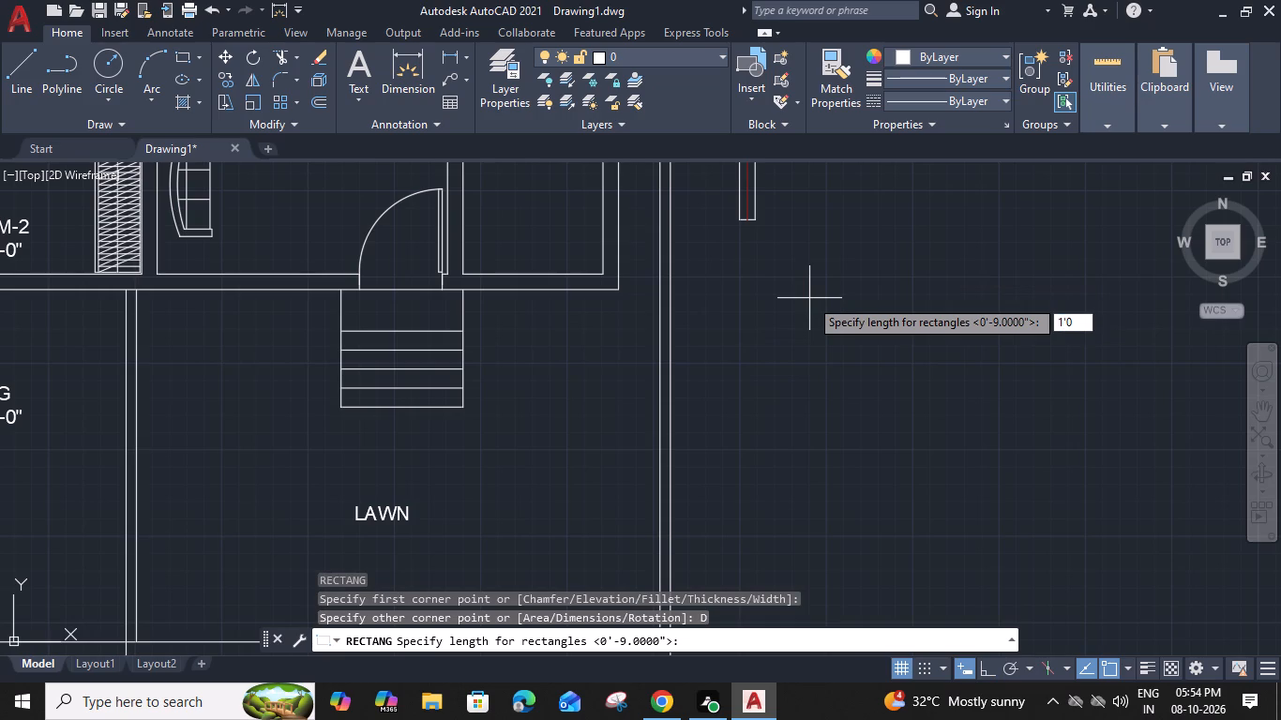
pyautogui.press('BackSpace')
pyautogui.press('9')
pyautogui.hotkey('shift', '"')
pyautogui.press('Return')
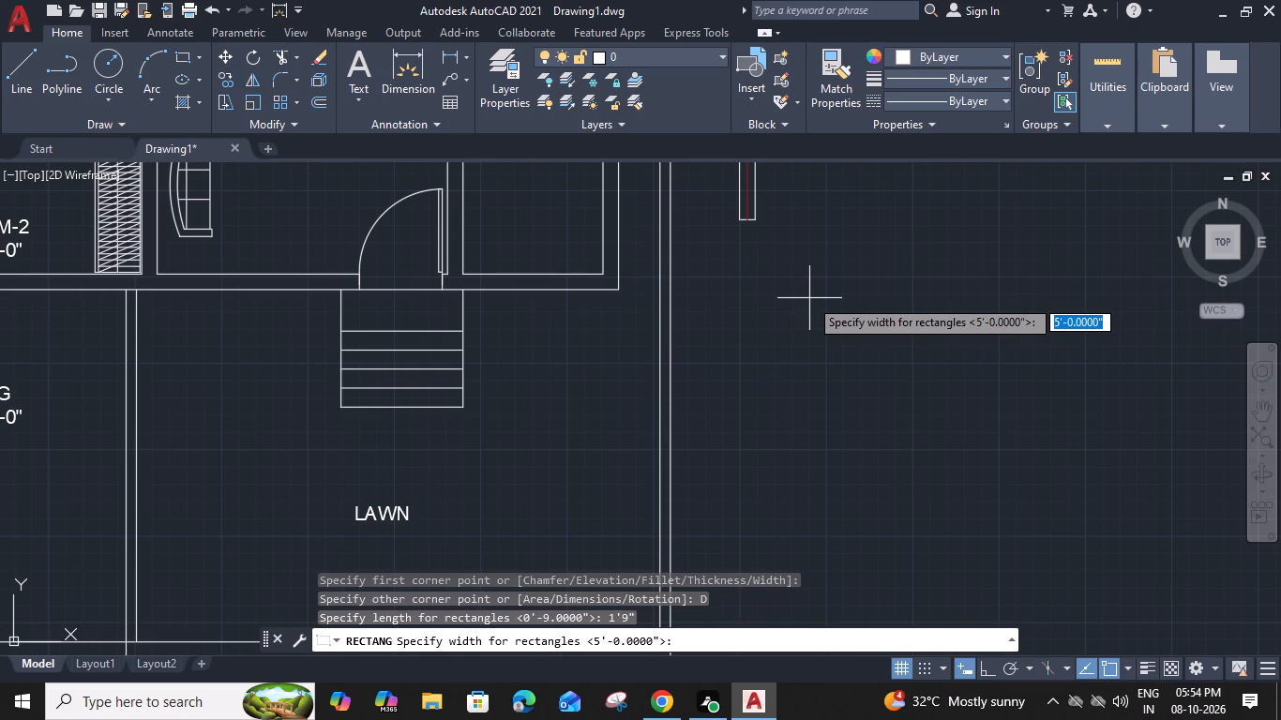
pyautogui.write('9"')
pyautogui.press('Return')
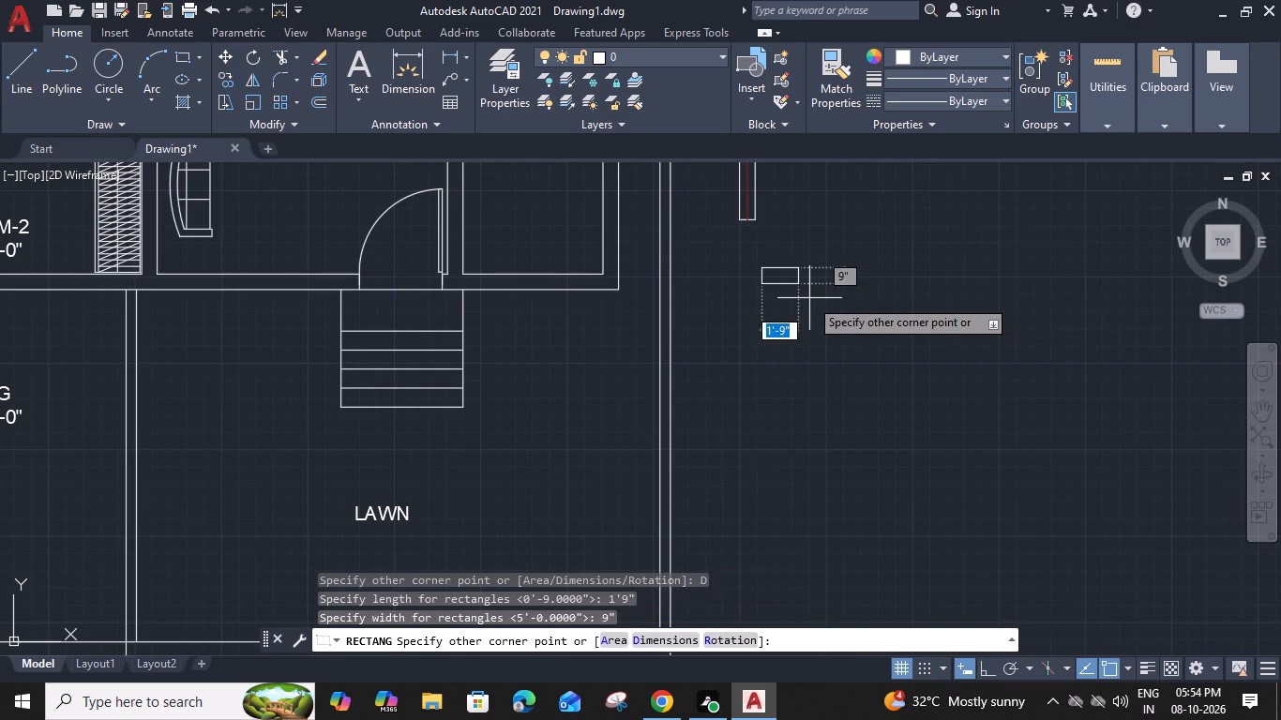
pyautogui.click(809, 298)
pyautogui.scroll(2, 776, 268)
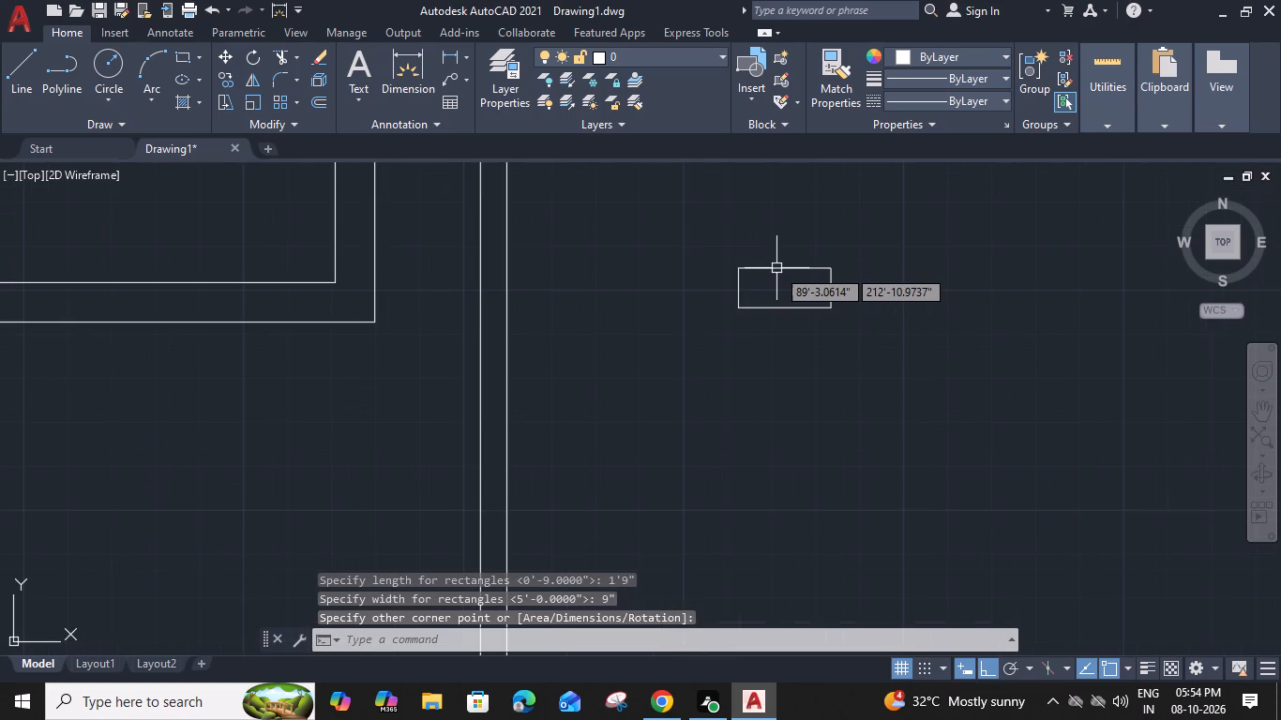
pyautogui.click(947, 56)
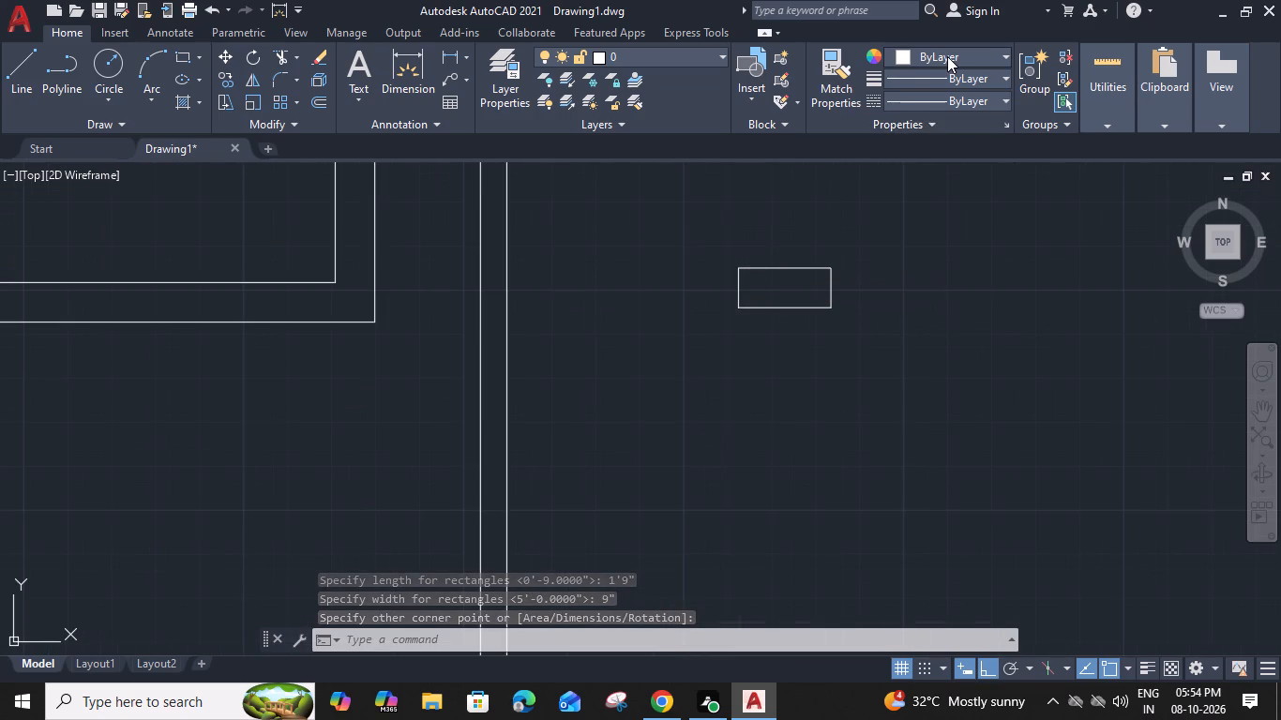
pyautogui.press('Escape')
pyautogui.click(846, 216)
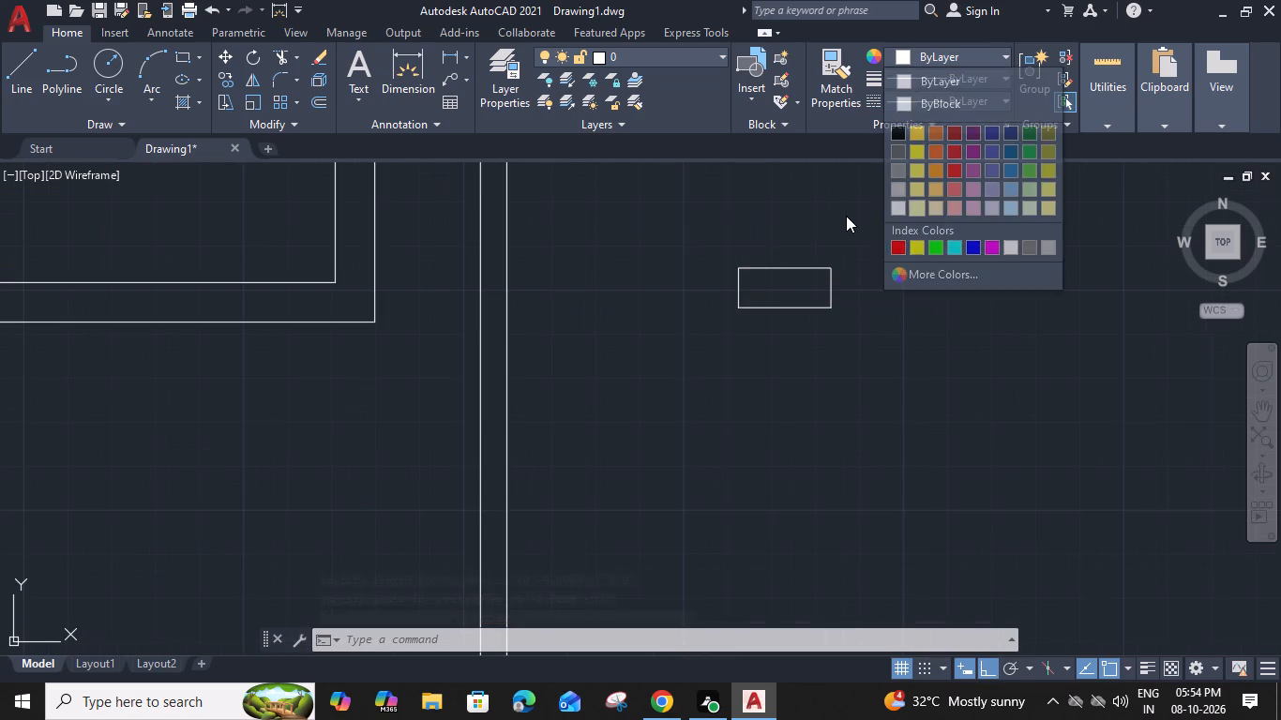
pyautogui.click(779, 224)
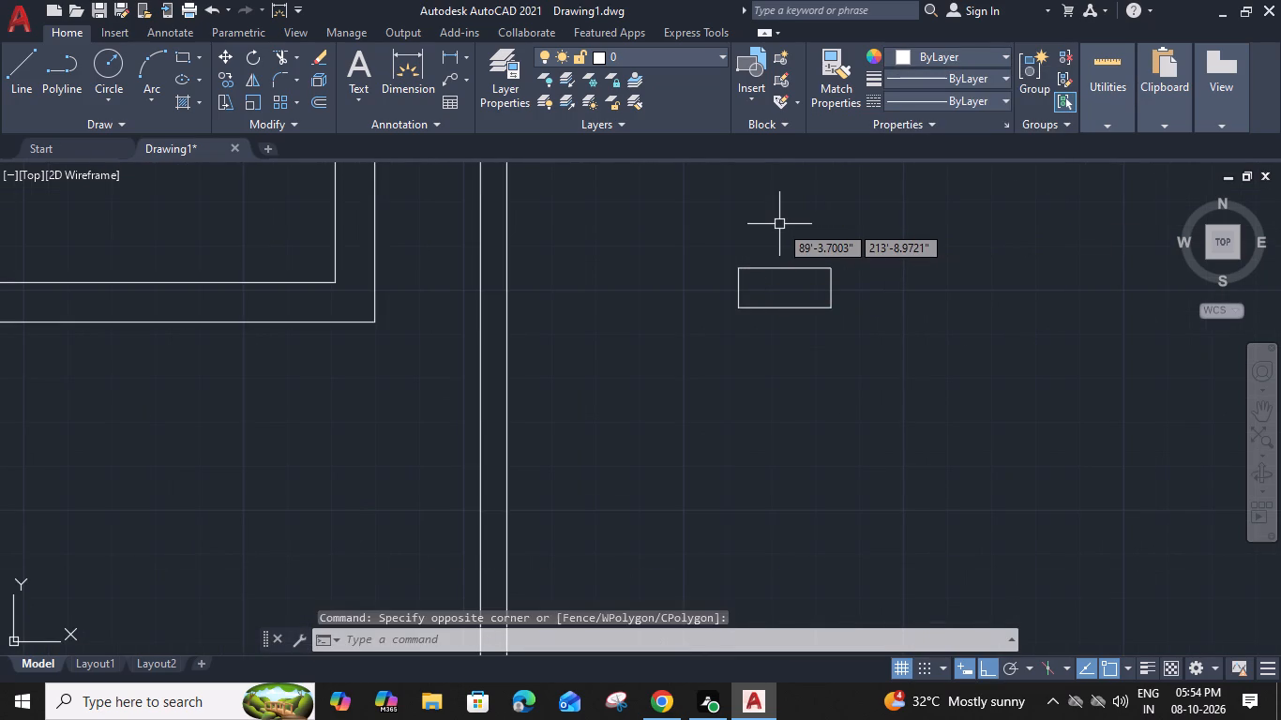
# Draw a horizontal line through the middle of the 1'-9" by 9" rectangle, joining the midpoints of its short sides.
pyautogui.write('L')
pyautogui.press('space')
pyautogui.click(738, 286)
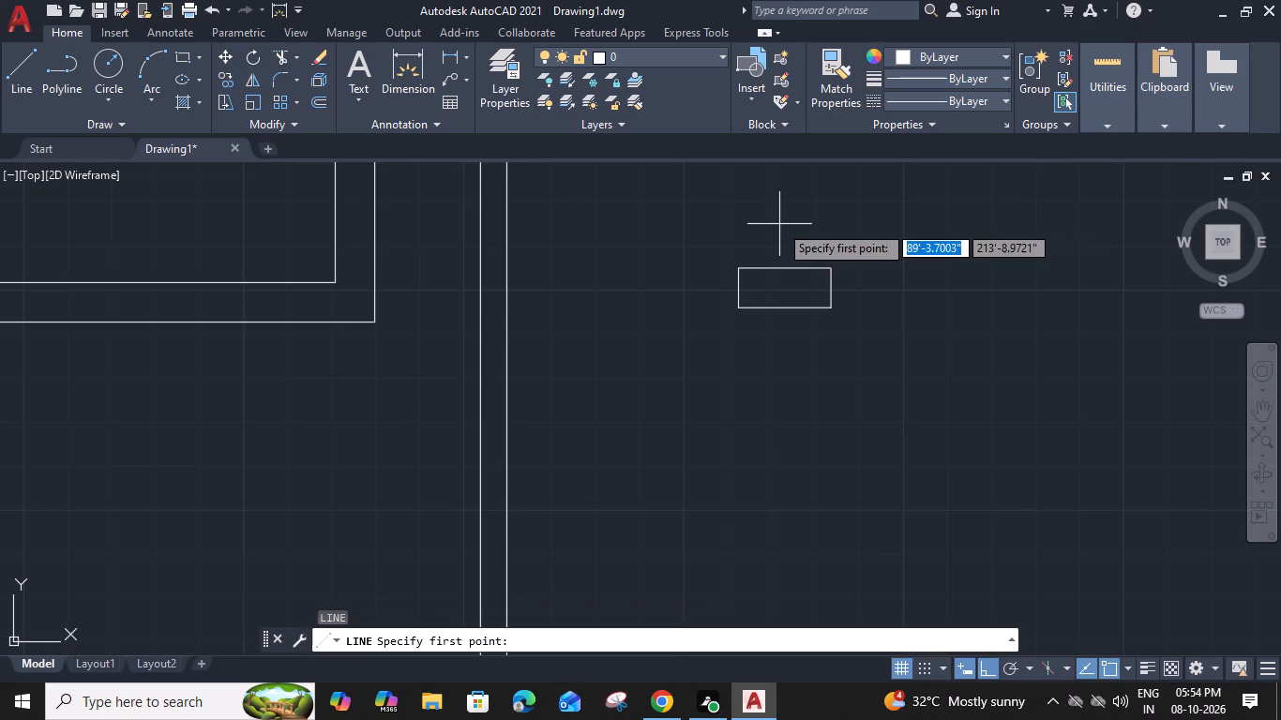
pyautogui.click(830, 289)
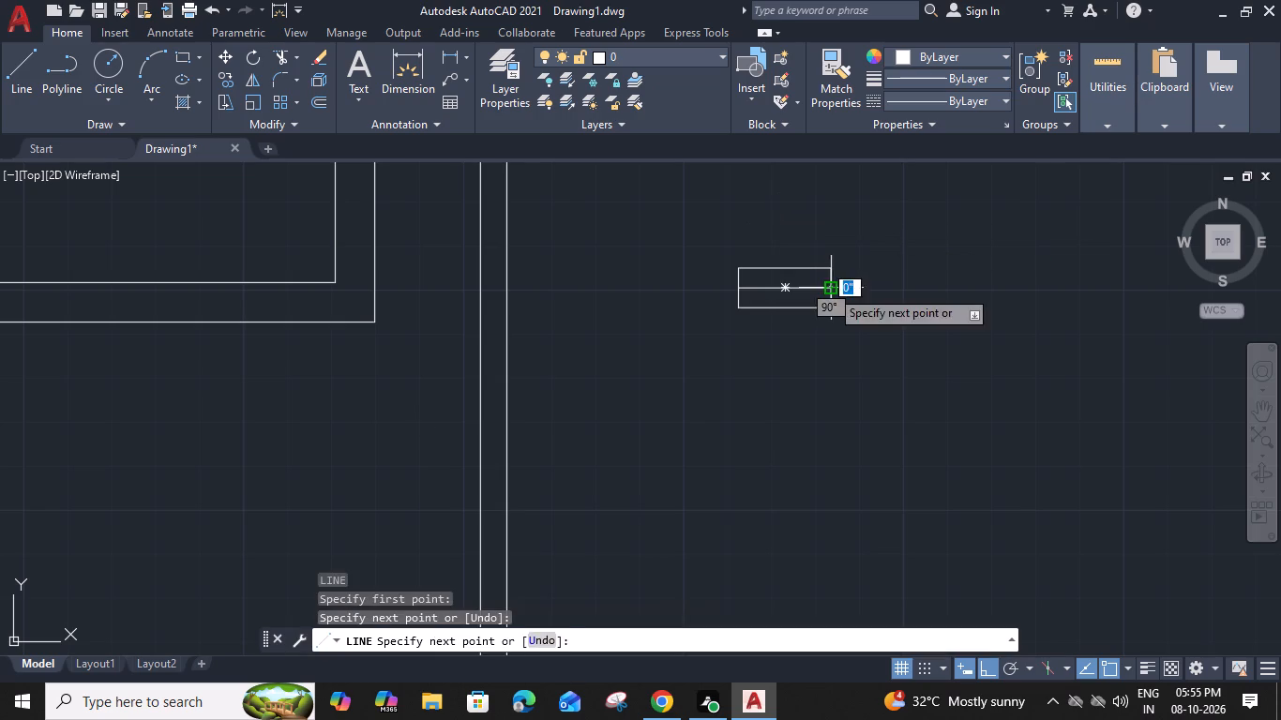
pyautogui.press('Escape')
# Set the colour of the 1'-9" by 9" rectangle's horizontal centre line to dark red 153,27,30.
pyautogui.click(823, 289)
pyautogui.click(933, 53)
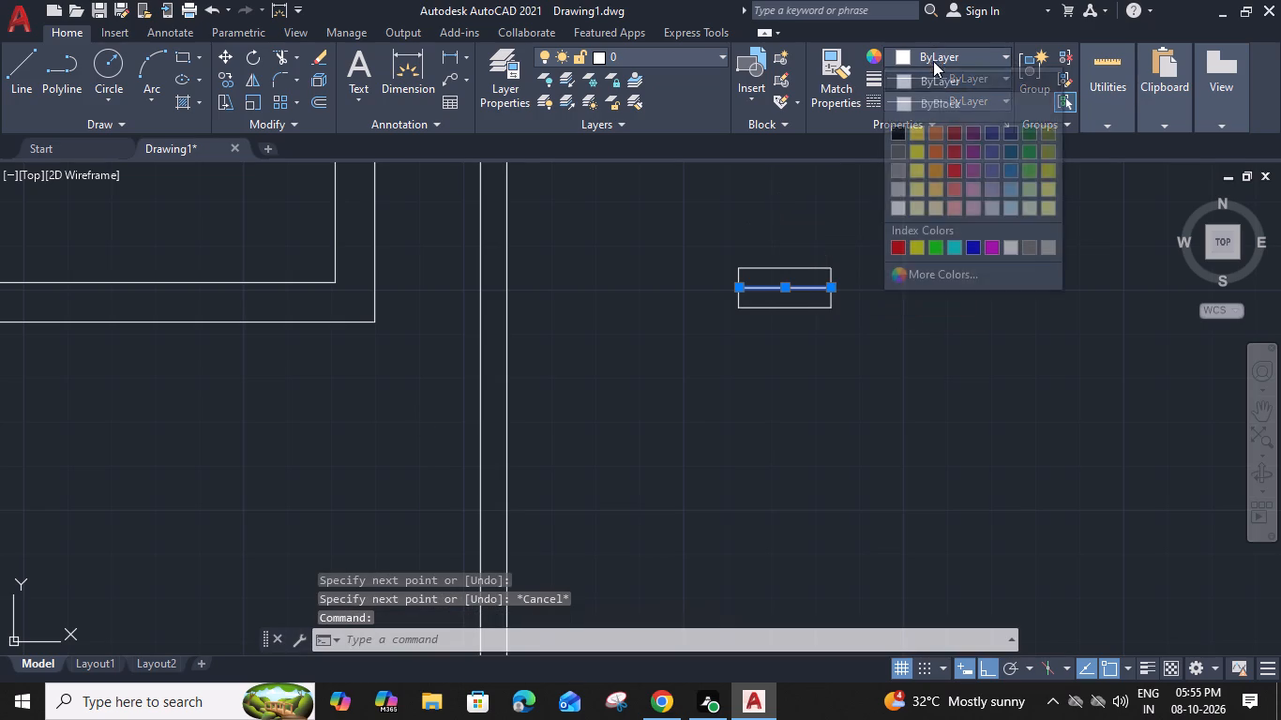
pyautogui.click(951, 133)
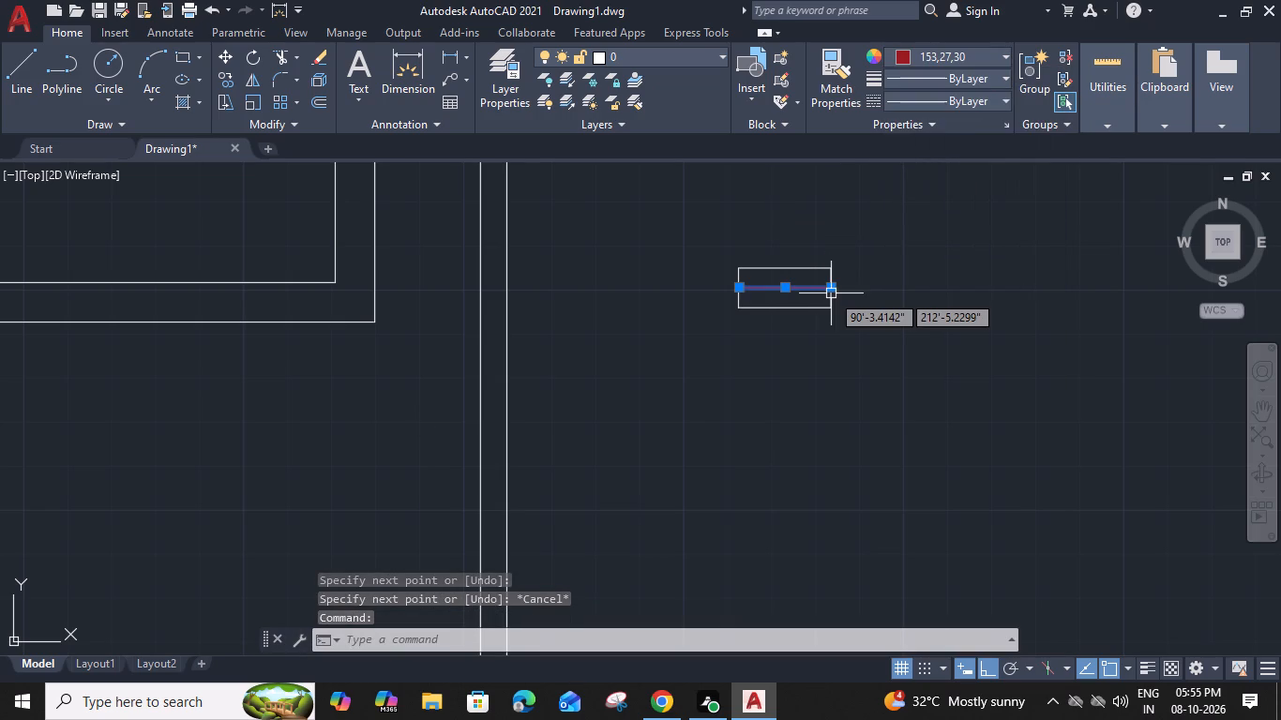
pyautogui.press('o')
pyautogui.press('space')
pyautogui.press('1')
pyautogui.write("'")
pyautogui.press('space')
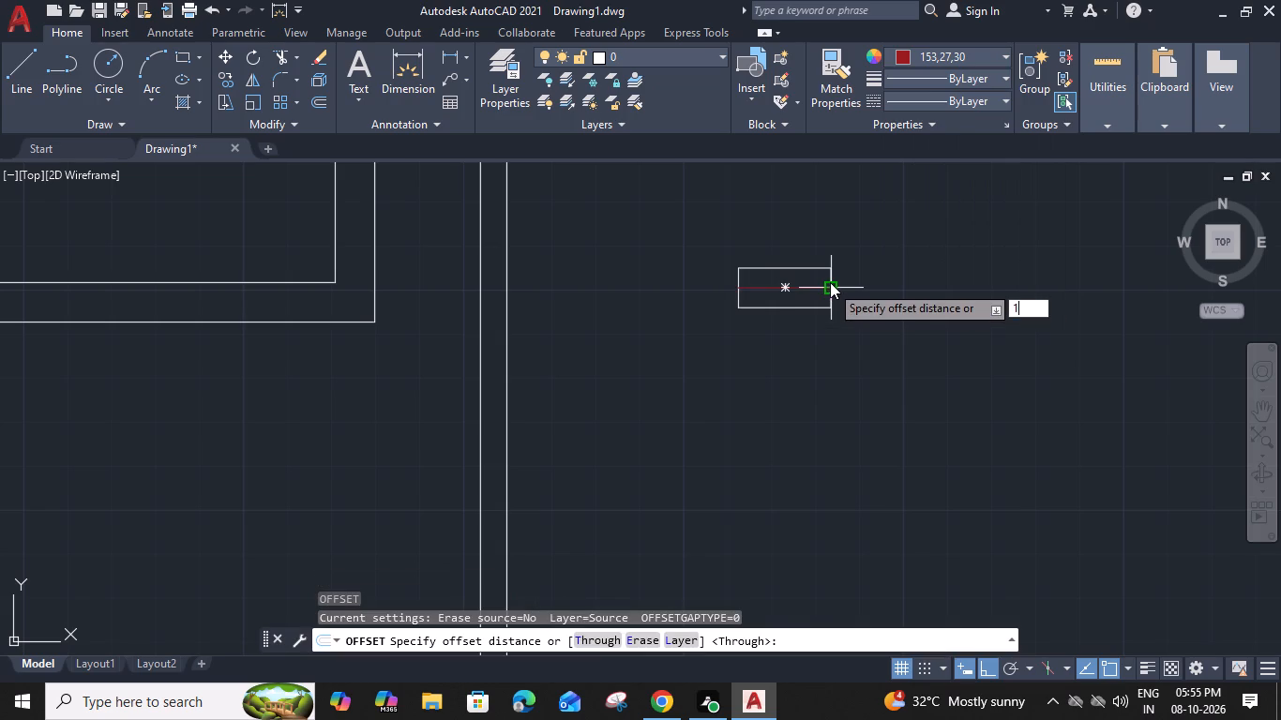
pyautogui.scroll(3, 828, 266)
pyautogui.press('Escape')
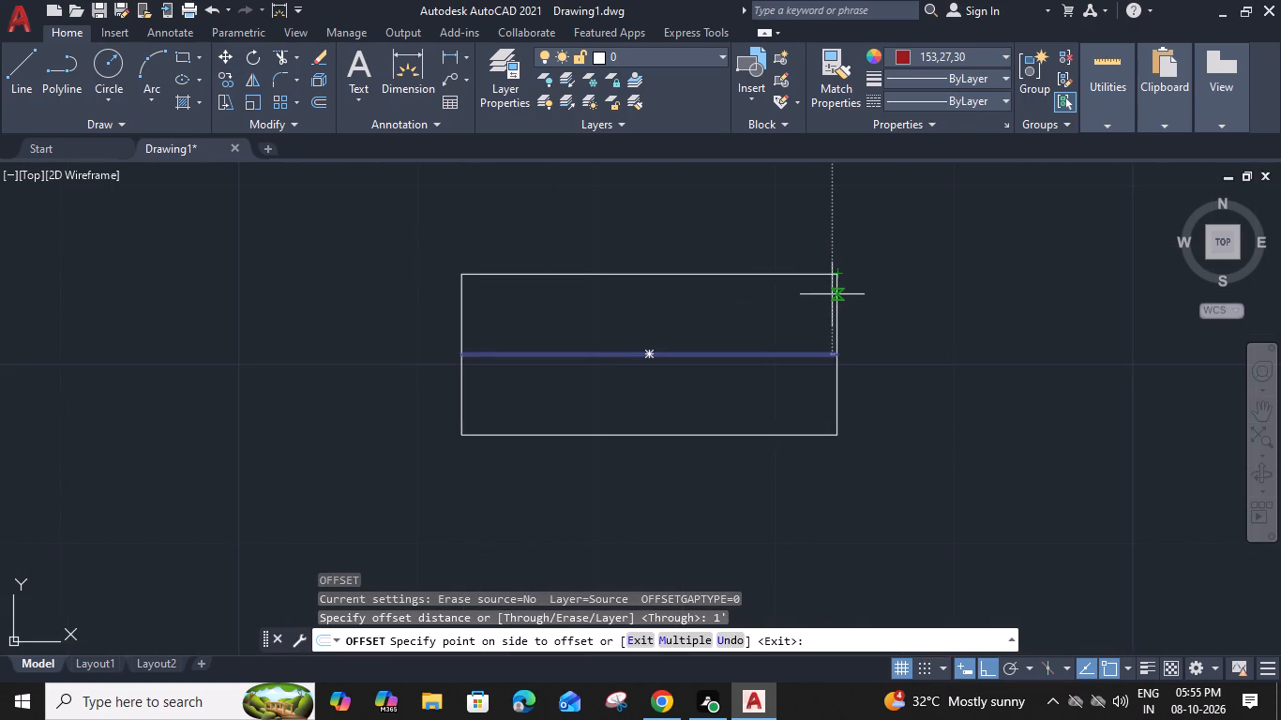
# Offset the dark red centre line 1" to both sides, above and below, inside the small rectangle.
pyautogui.click(812, 352)
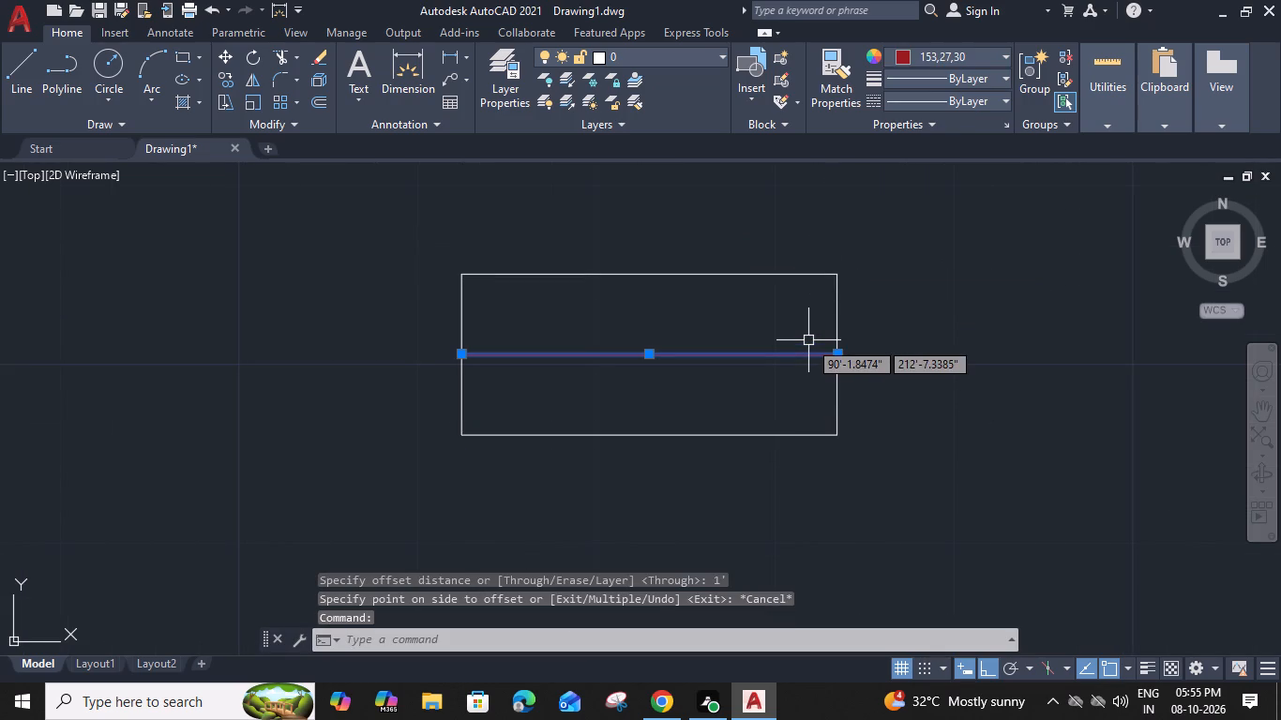
pyautogui.write('O')
pyautogui.press('space')
pyautogui.press('1')
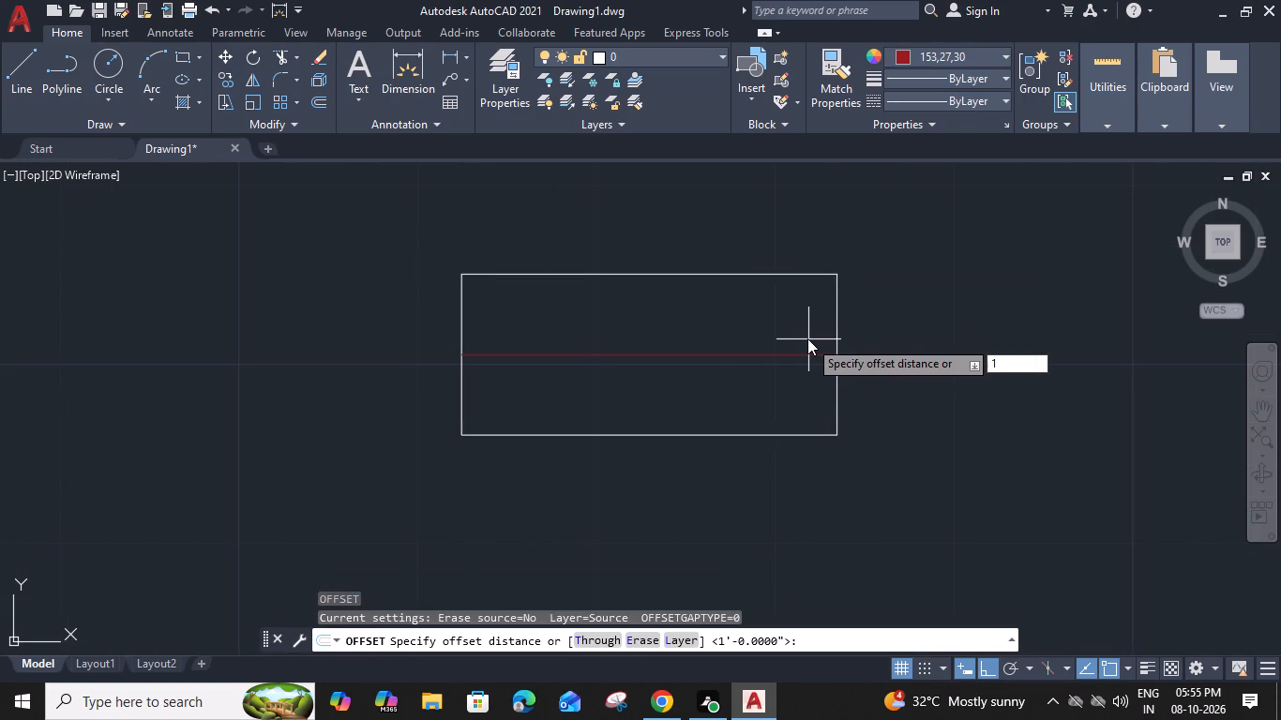
pyautogui.hotkey('shift', '"')
pyautogui.press('Return')
pyautogui.click(807, 322)
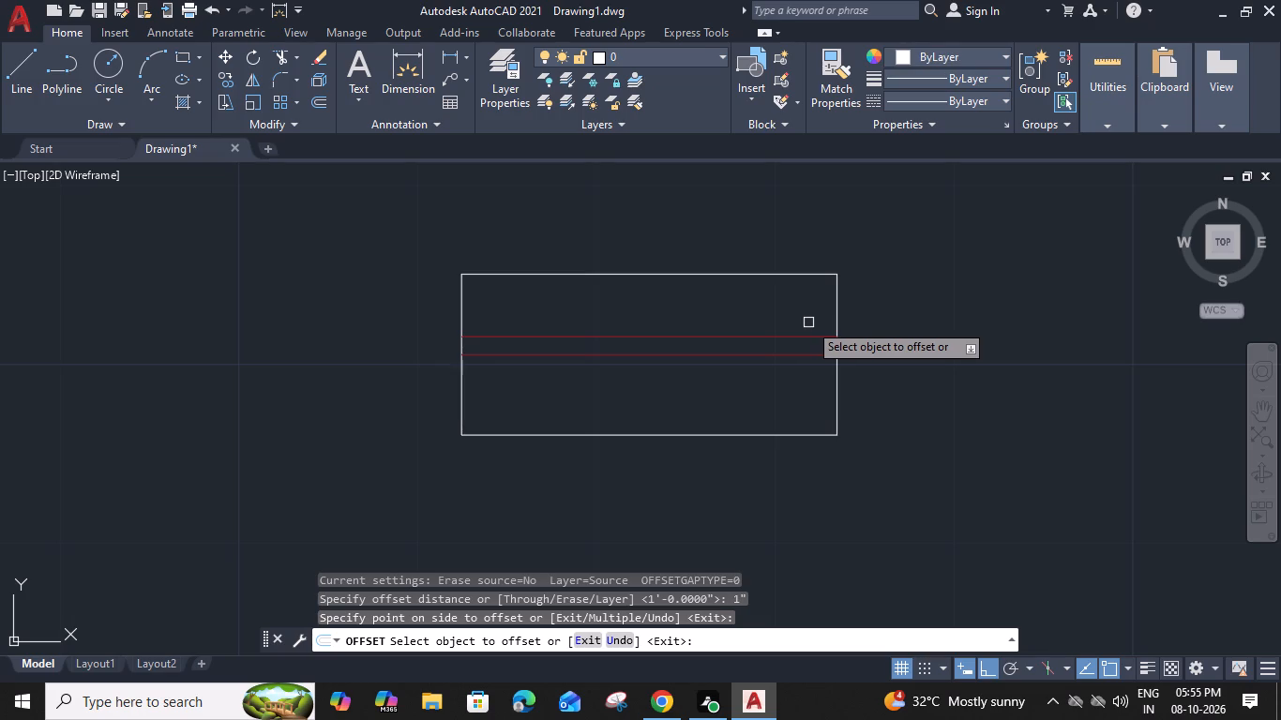
pyautogui.click(808, 354)
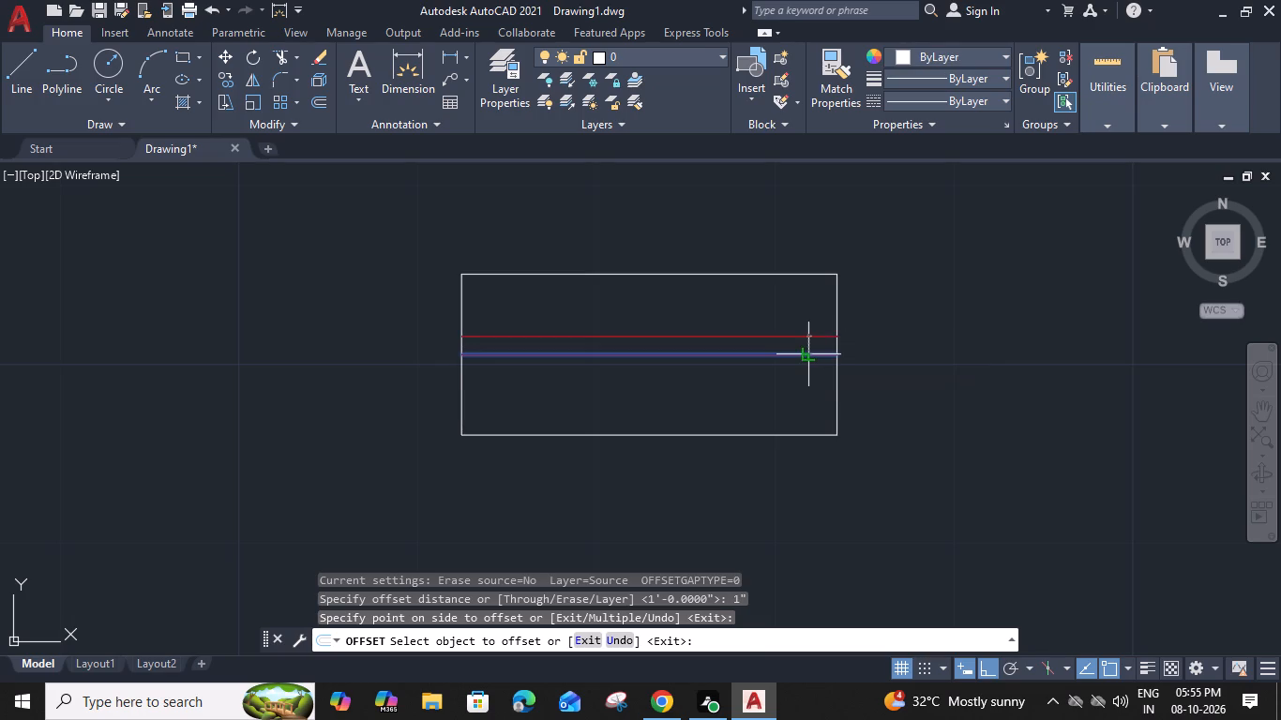
pyautogui.click(809, 391)
pyautogui.press('Escape')
# Group the 1'-9" by 9" rectangle together with its three dark red horizontal lines.
pyautogui.moveTo(898, 242); pyautogui.dragTo(878, 260)
pyautogui.click(433, 447)
pyautogui.press('g')
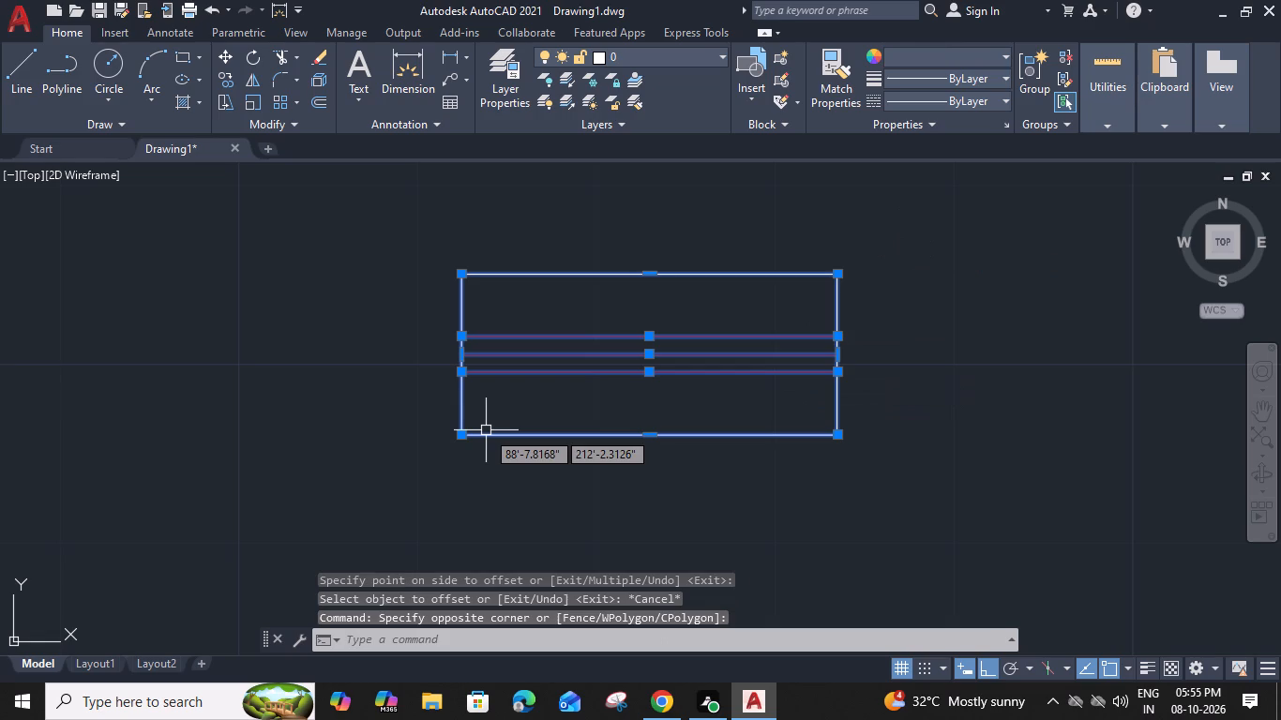
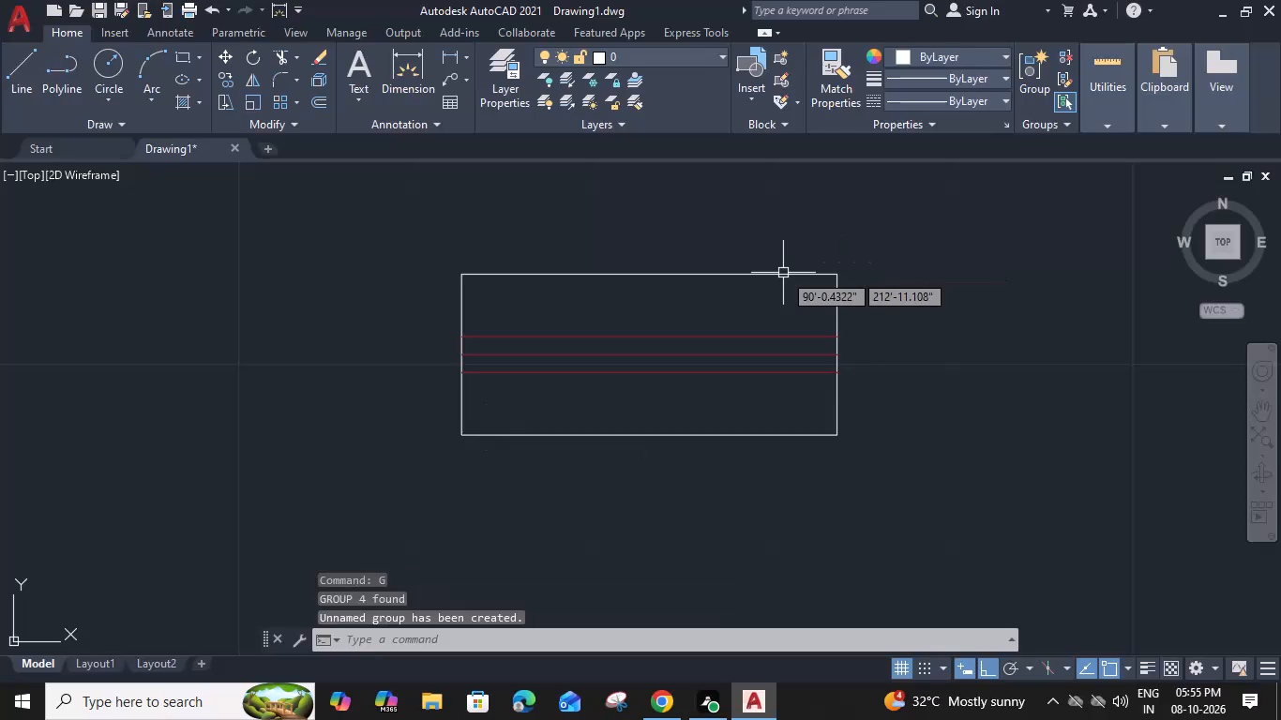
# Offset the dark red centre line of the tall vertical rectangle 1" to both sides, inside the rectangle.
pyautogui.scroll(-2, 713, 293)
pyautogui.press('Escape')
pyautogui.moveTo(704, 247); pyautogui.dragTo(799, 563, button='middle')
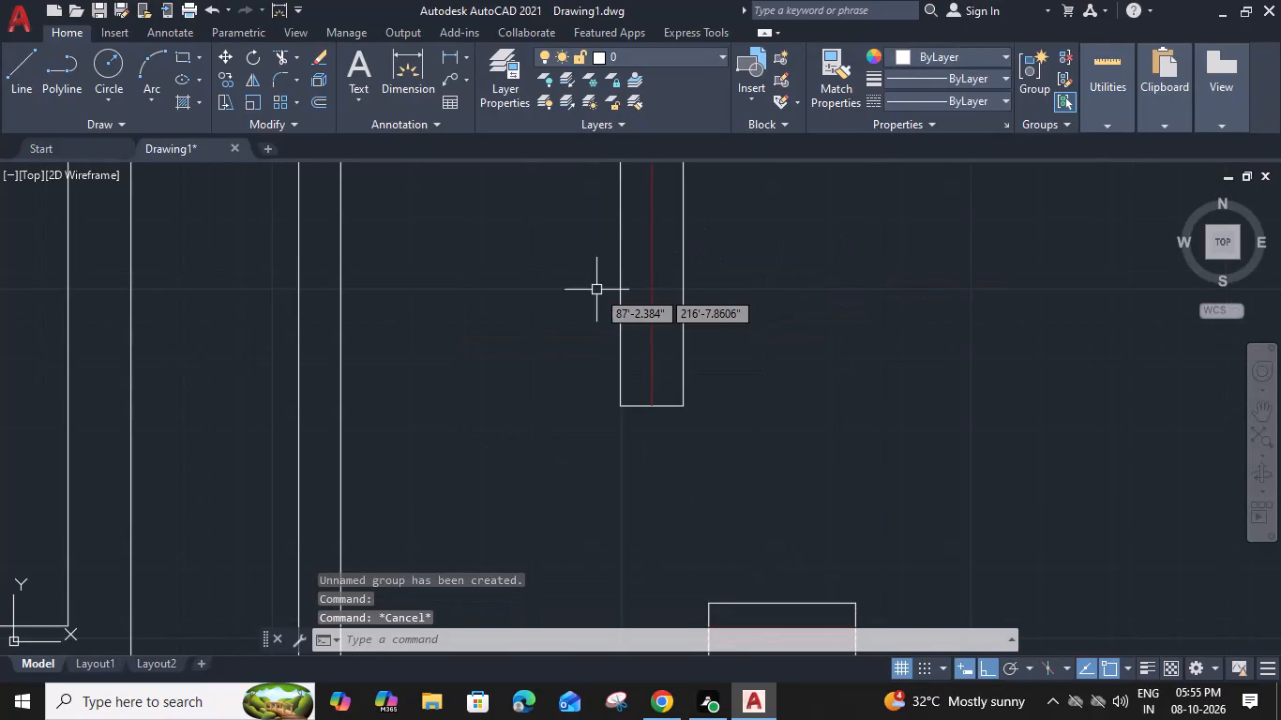
pyautogui.click(653, 315)
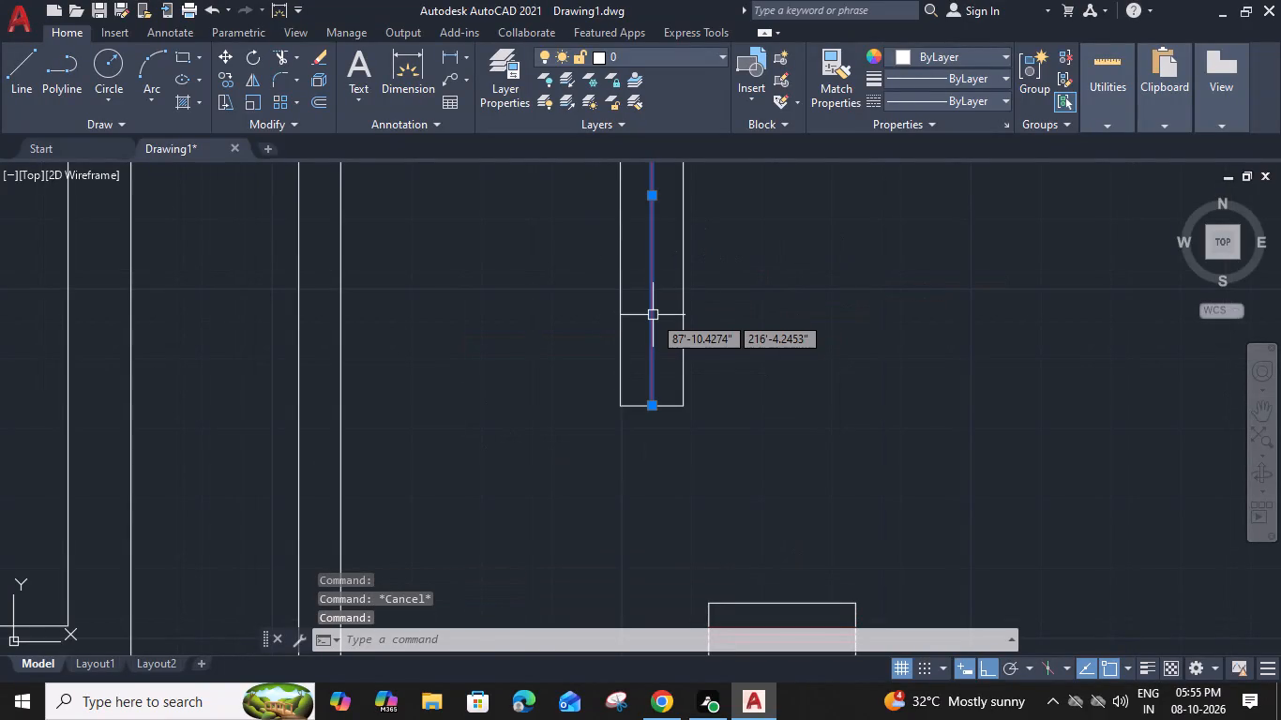
pyautogui.press('o')
pyautogui.press('space')
pyautogui.write('1"')
pyautogui.press('Return')
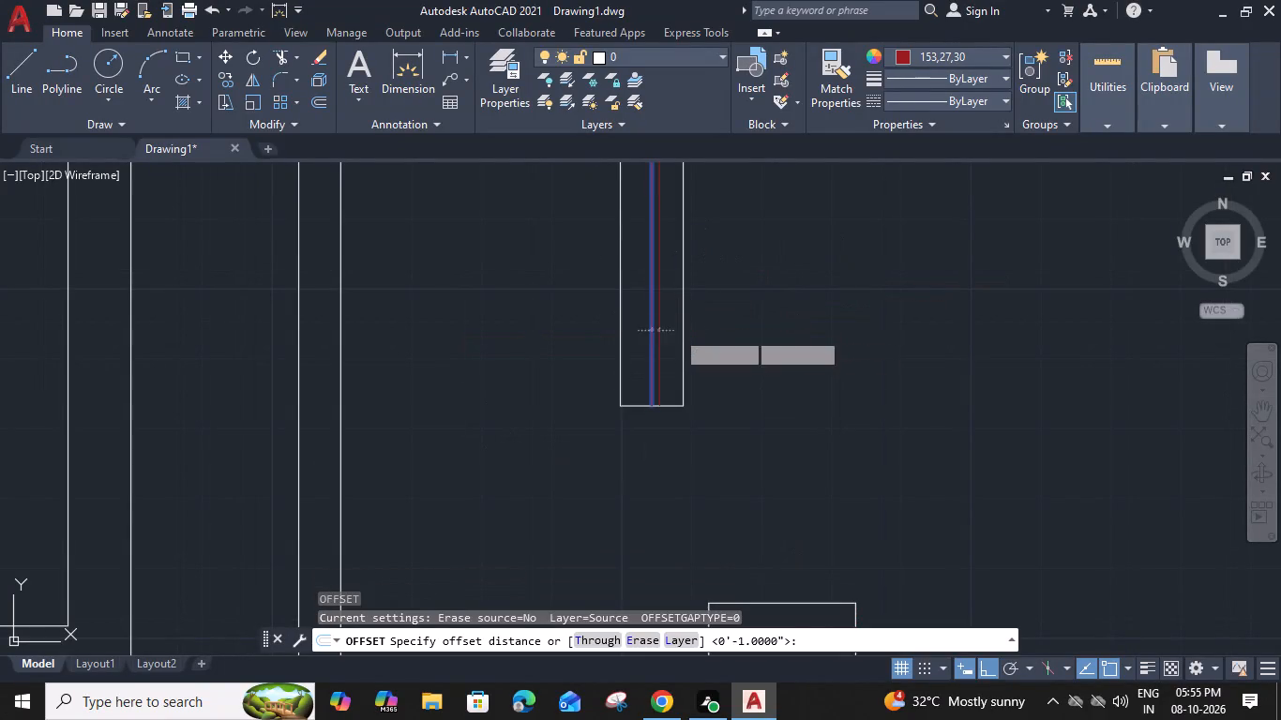
pyautogui.click(677, 332)
pyautogui.scroll(2, 651, 320)
pyautogui.click(654, 321)
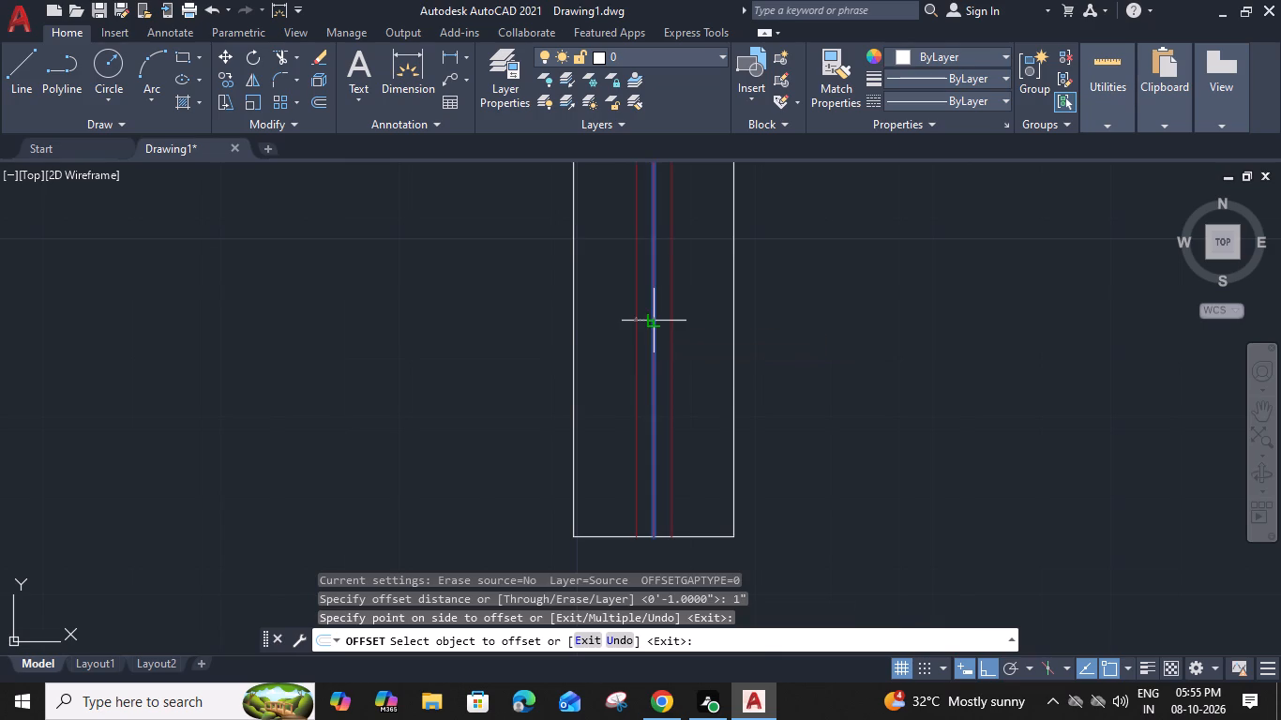
pyautogui.click(587, 327)
pyautogui.press('Escape')
# Group the tall vertical rectangle together with its three dark red vertical lines.
pyautogui.moveTo(796, 360); pyautogui.dragTo(777, 377)
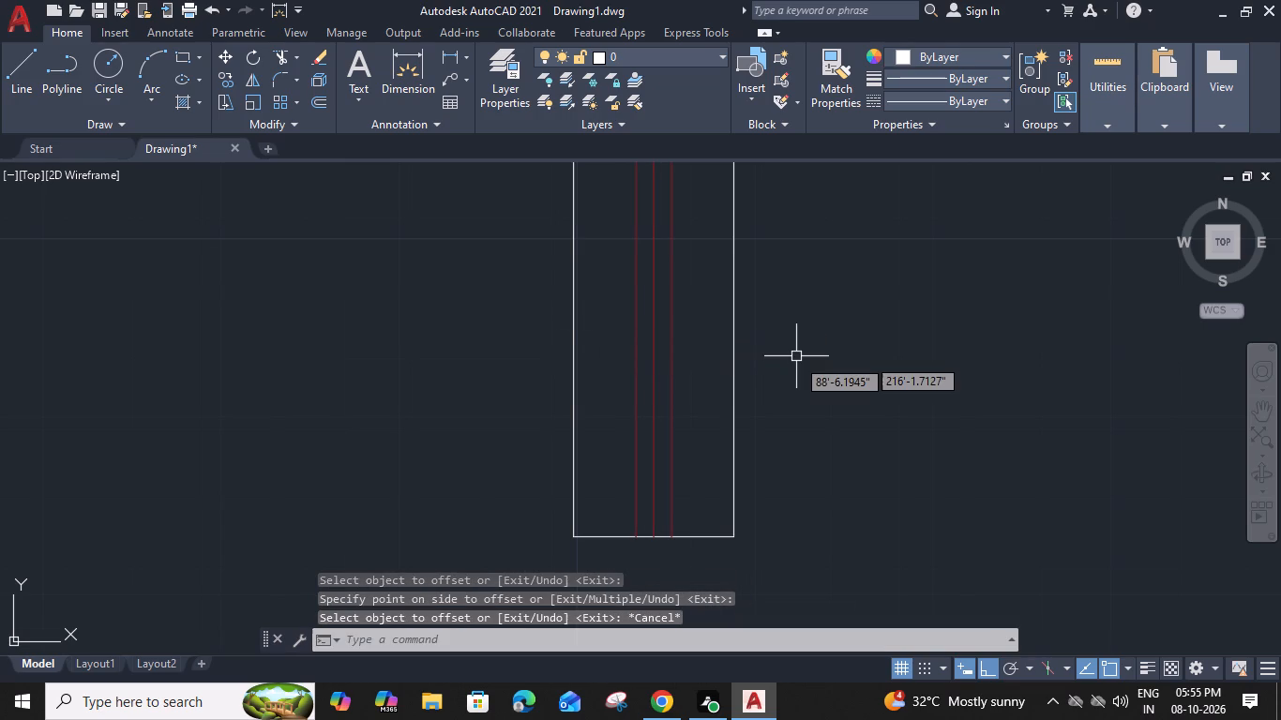
pyautogui.click(485, 568)
pyautogui.write('G')
pyautogui.press('space')
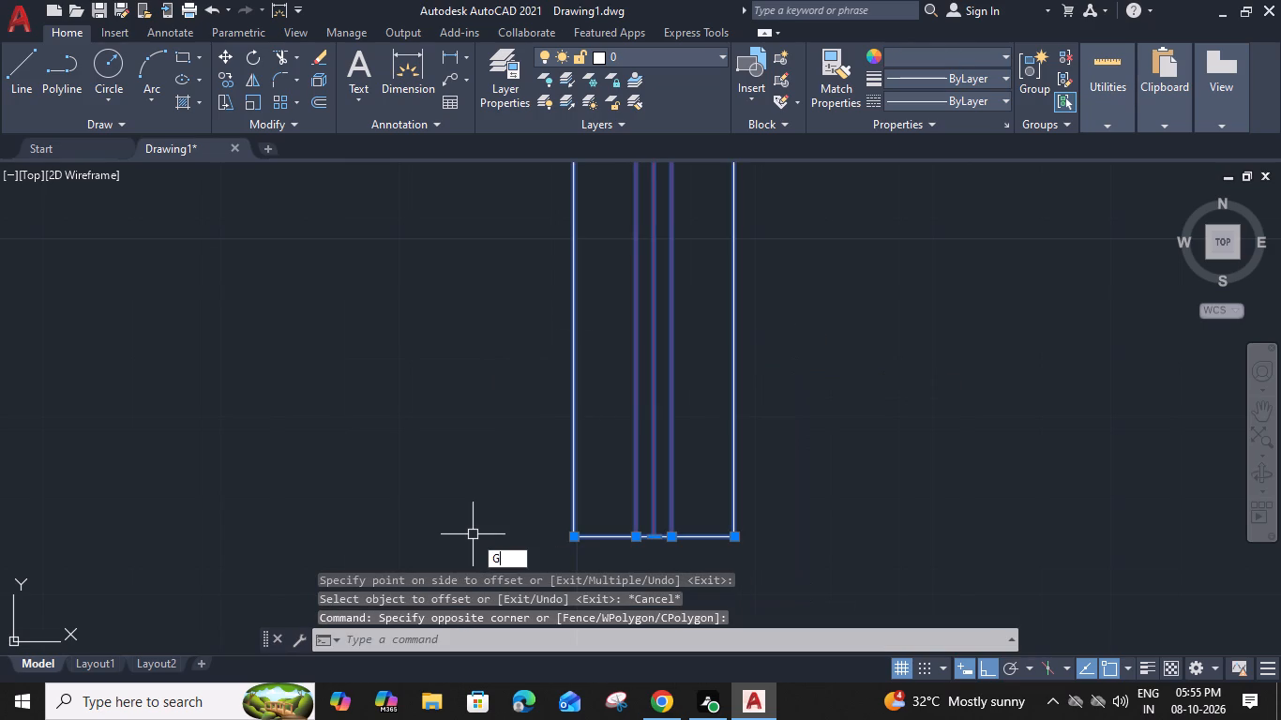
# Copy the grouped vertical window from outside the house into the wall between KITCHEN and UTILITY.
pyautogui.scroll(-2, 520, 526)
pyautogui.moveTo(588, 522); pyautogui.dragTo(646, 555, button='middle')
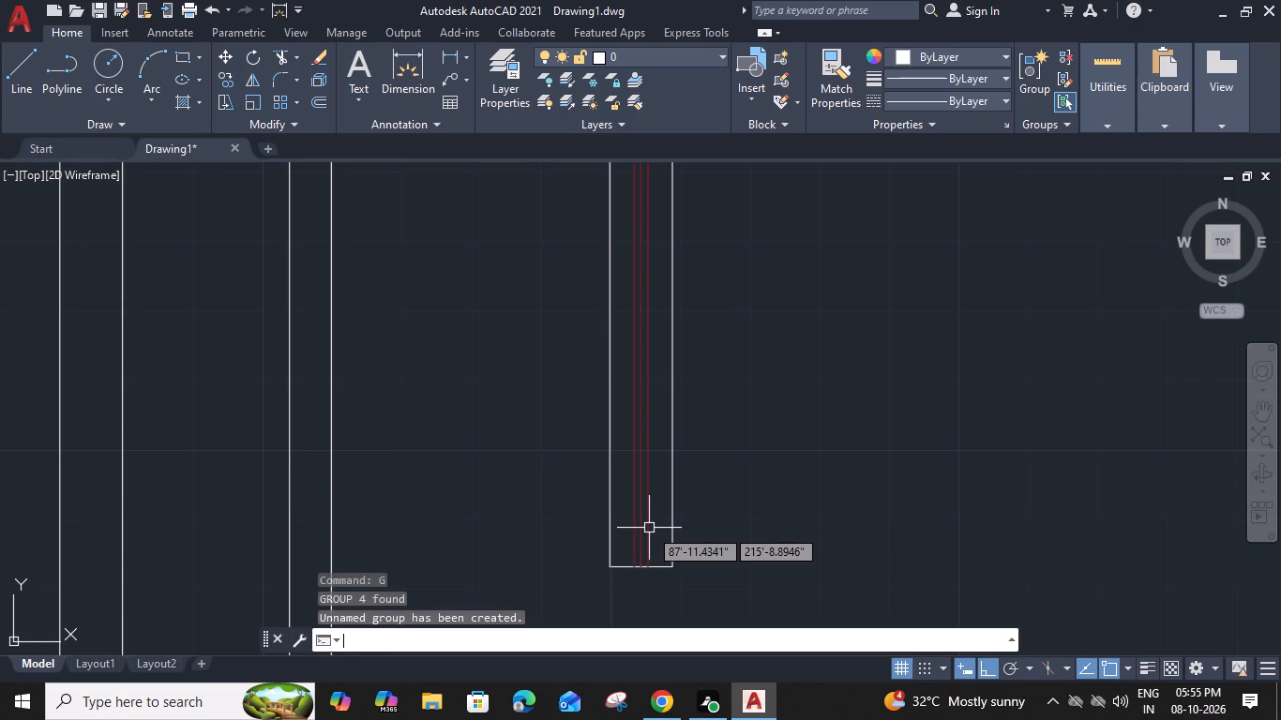
pyautogui.scroll(-2, 701, 360)
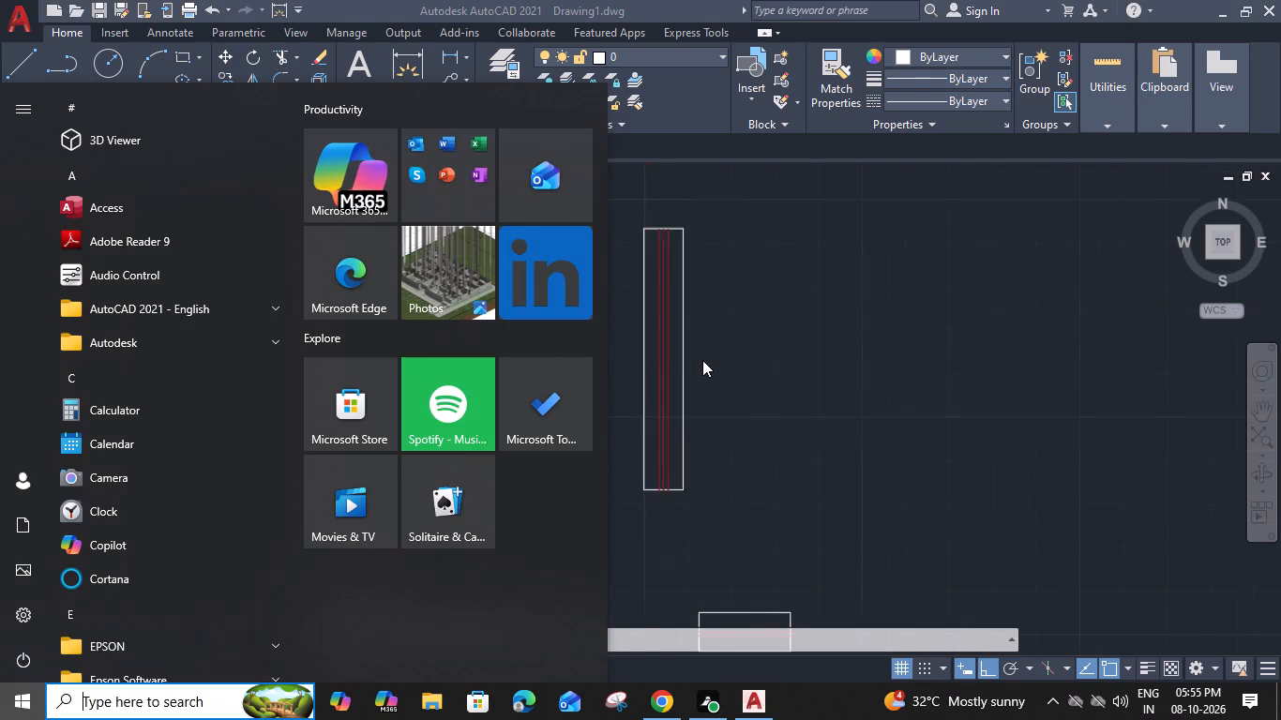
pyautogui.moveTo(706, 363); pyautogui.dragTo(720, 373, button='middle')
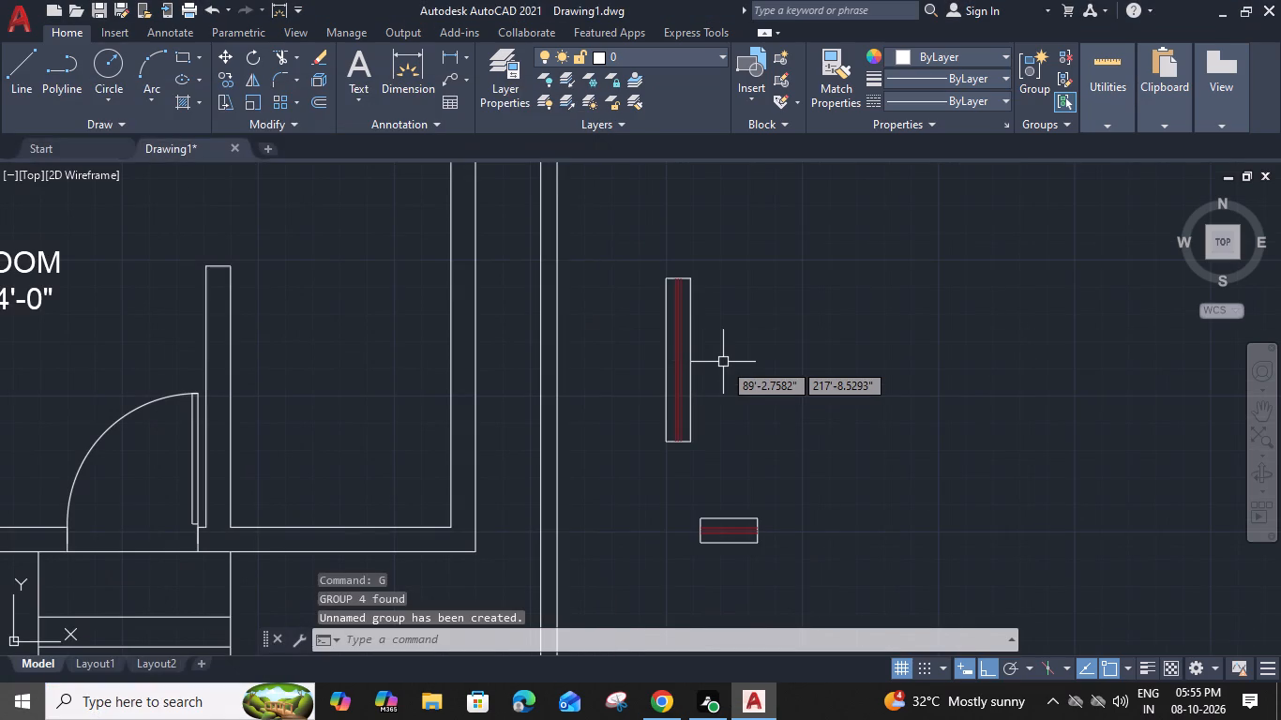
pyautogui.click(705, 244)
pyautogui.click(642, 449)
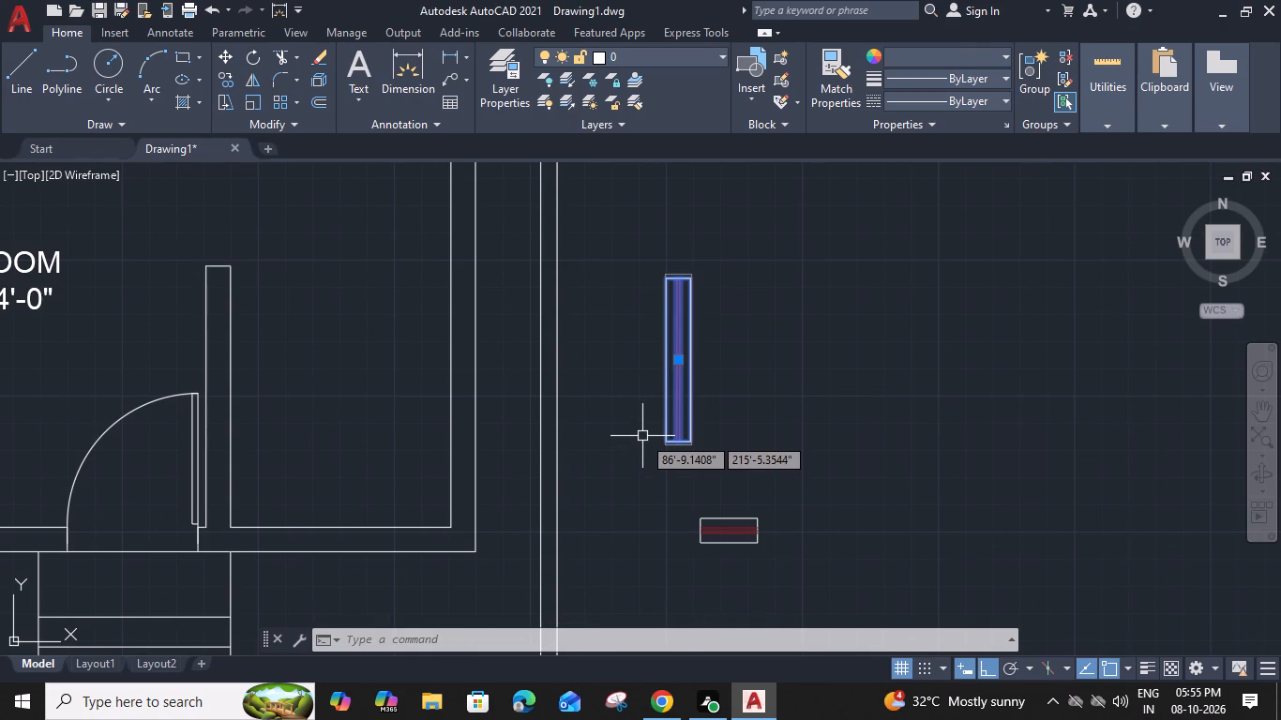
pyautogui.write('CO')
pyautogui.press('space')
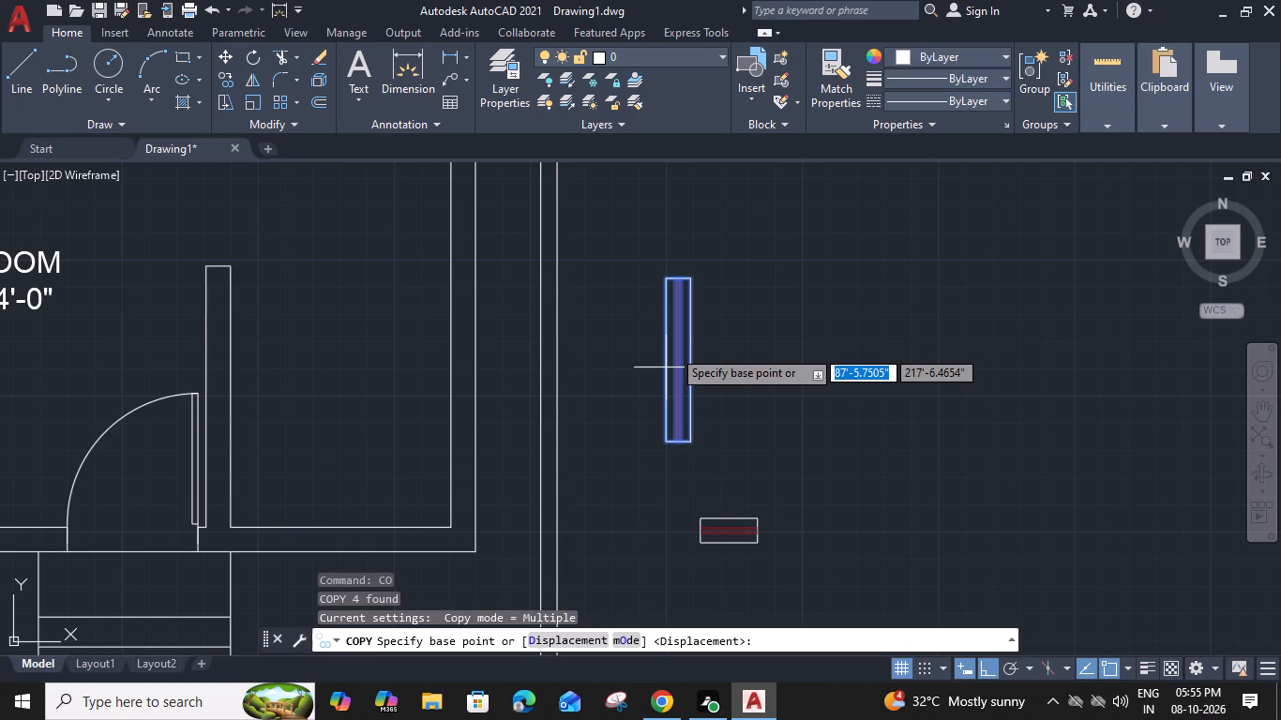
pyautogui.click(694, 361)
pyautogui.scroll(-3, 685, 358)
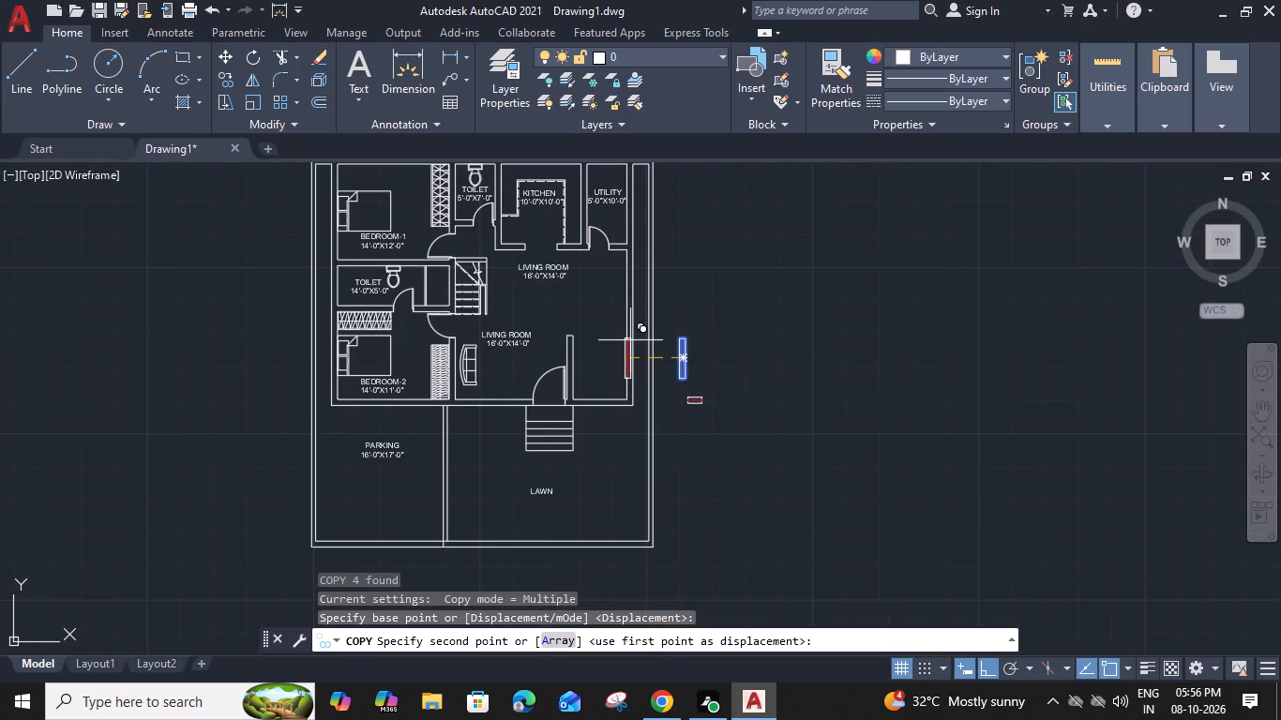
pyautogui.moveTo(625, 327); pyautogui.dragTo(644, 477, button='middle')
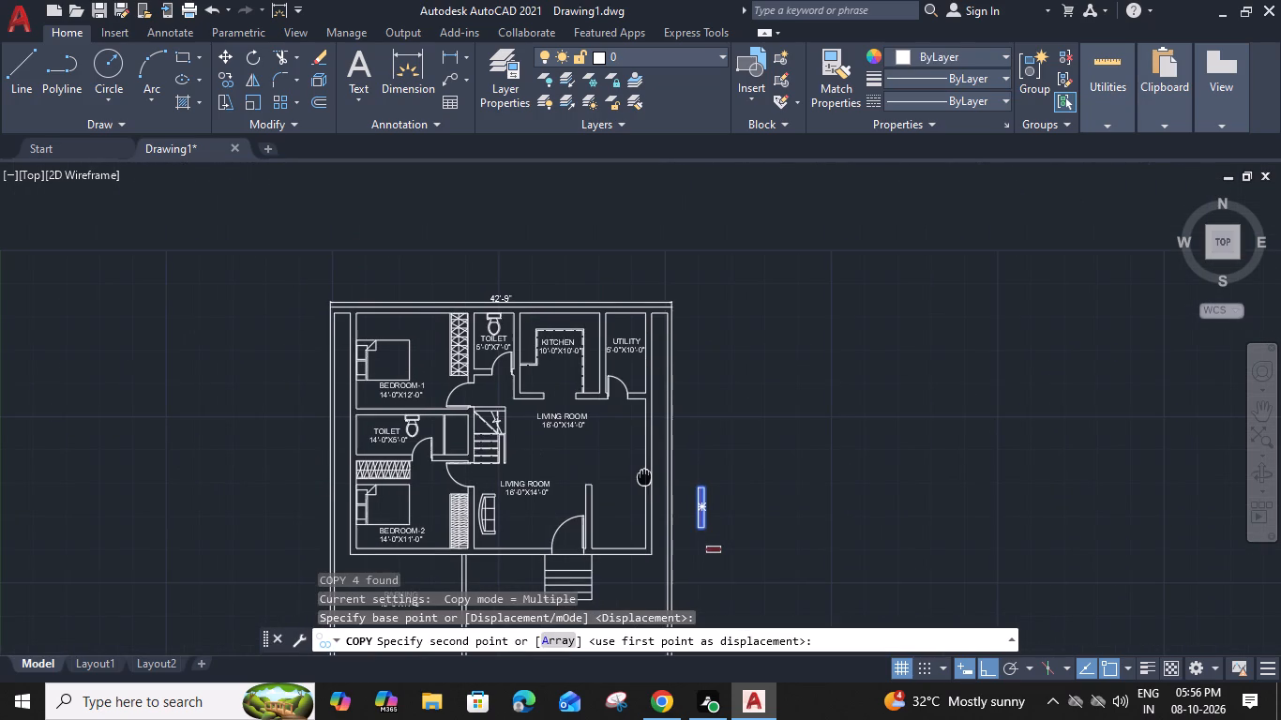
pyautogui.scroll(3, 596, 352)
pyautogui.click(617, 354)
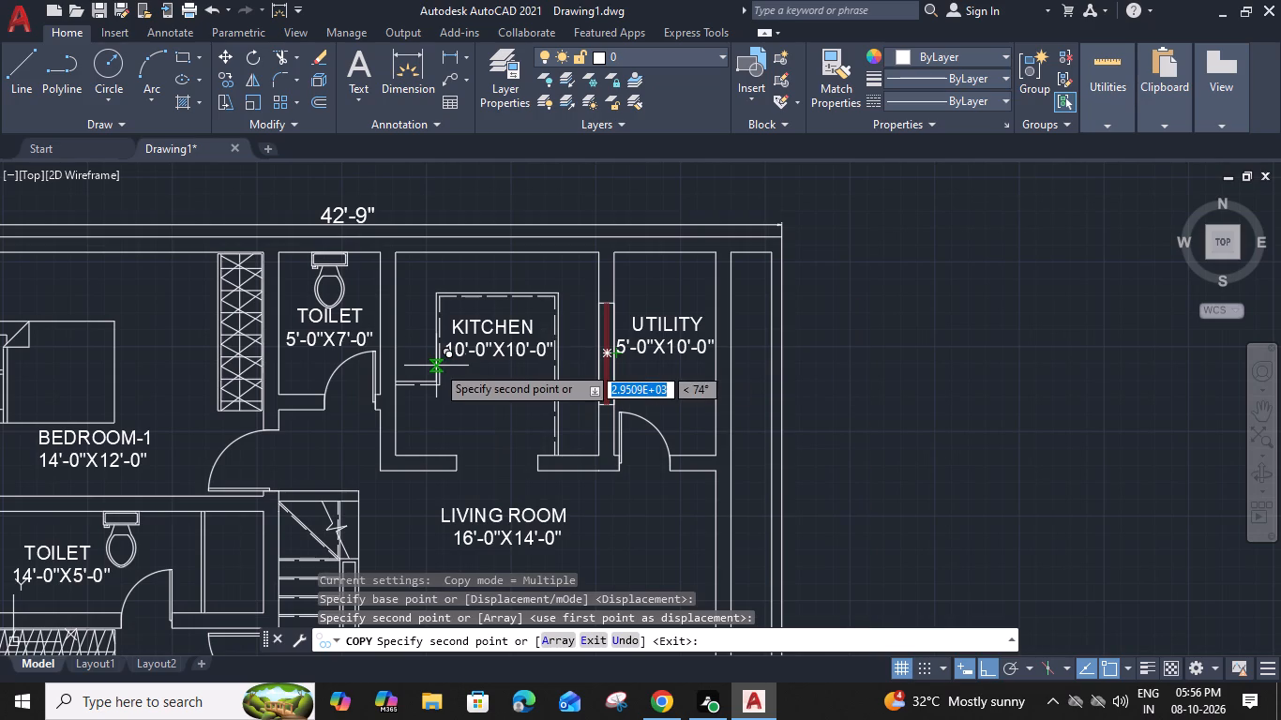
# Place two more copies of the vertical window in the outer walls beside the BEDROOM-1 and BEDROOM-2 beds.
pyautogui.moveTo(350, 383); pyautogui.dragTo(671, 362, button='middle')
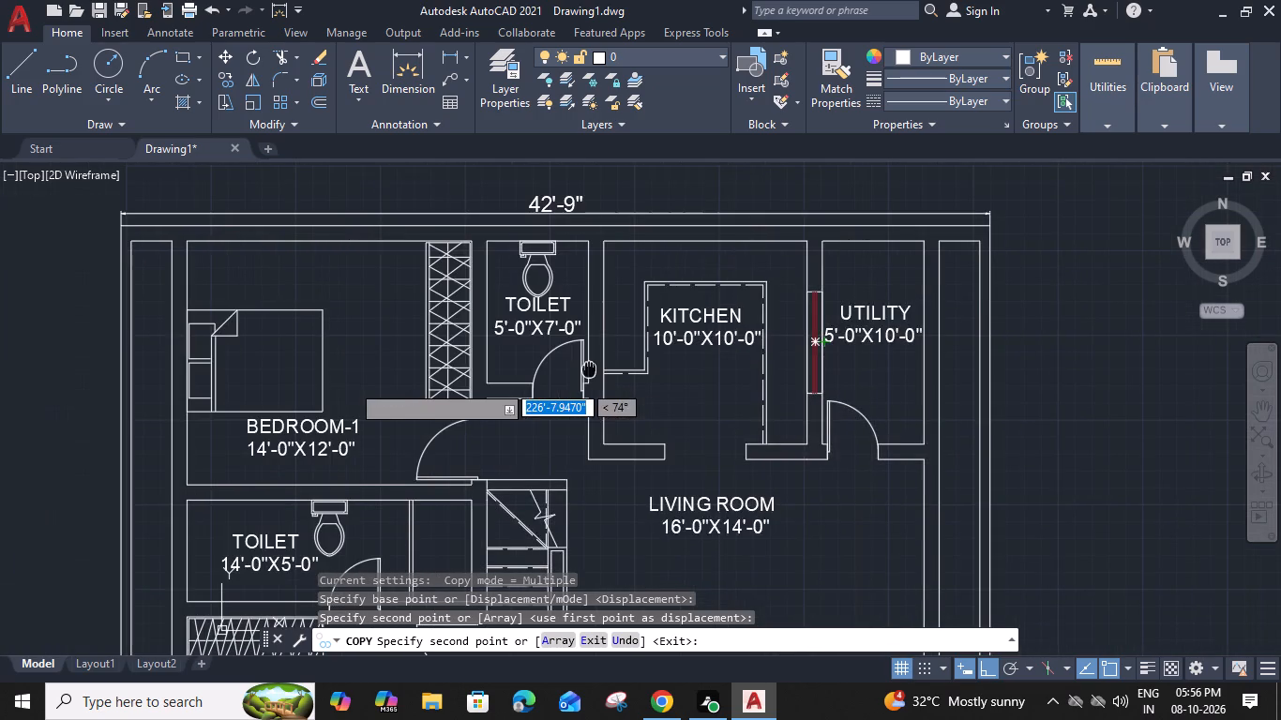
pyautogui.click(298, 353)
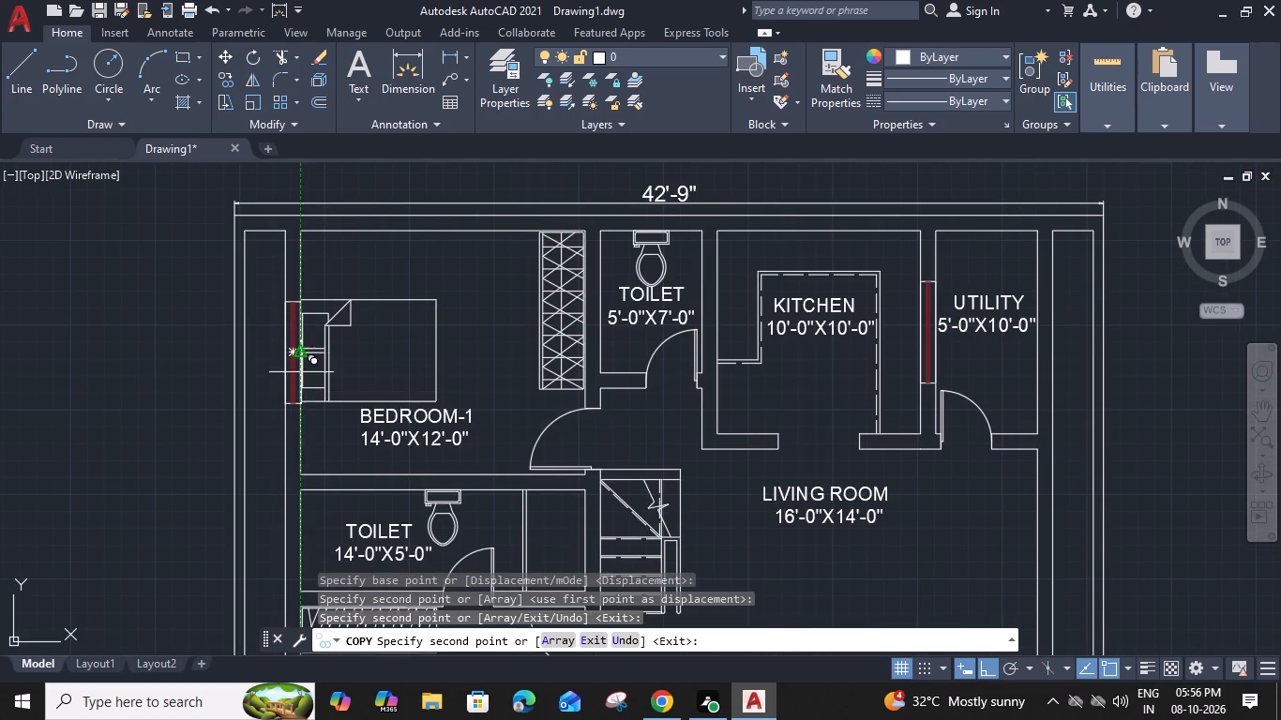
pyautogui.moveTo(311, 488); pyautogui.dragTo(396, 188, button='middle')
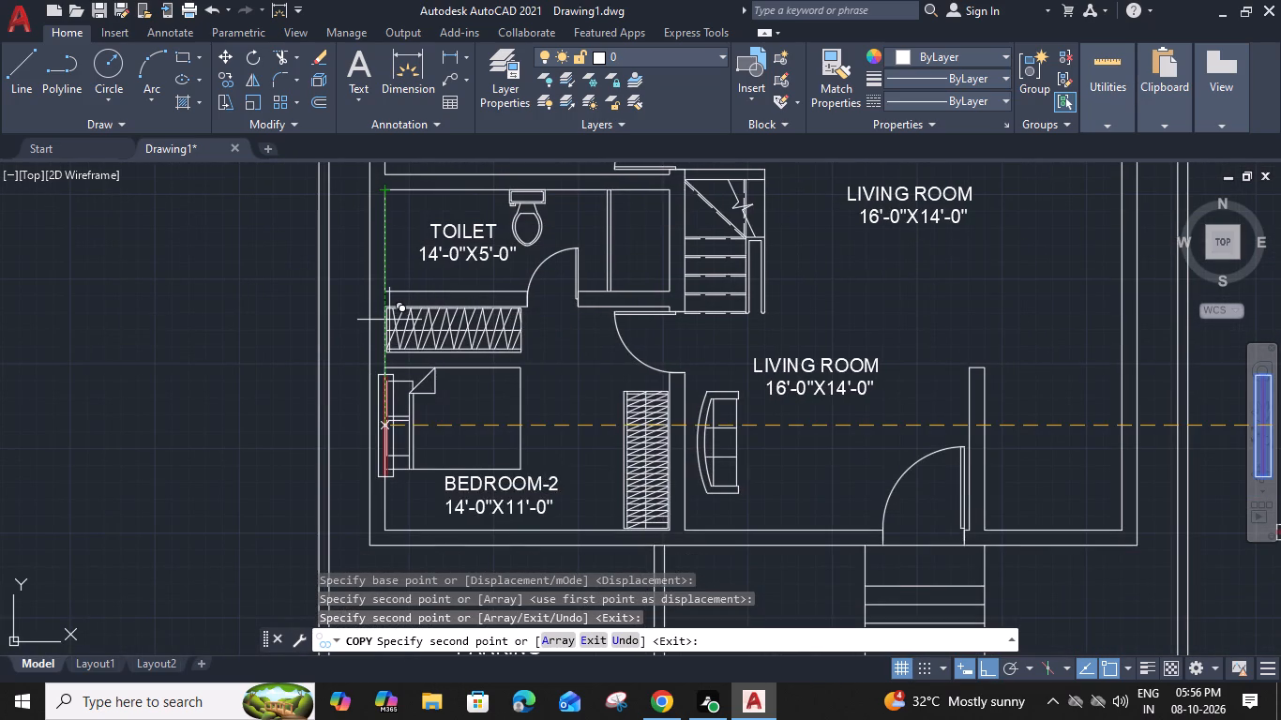
pyautogui.click(385, 400)
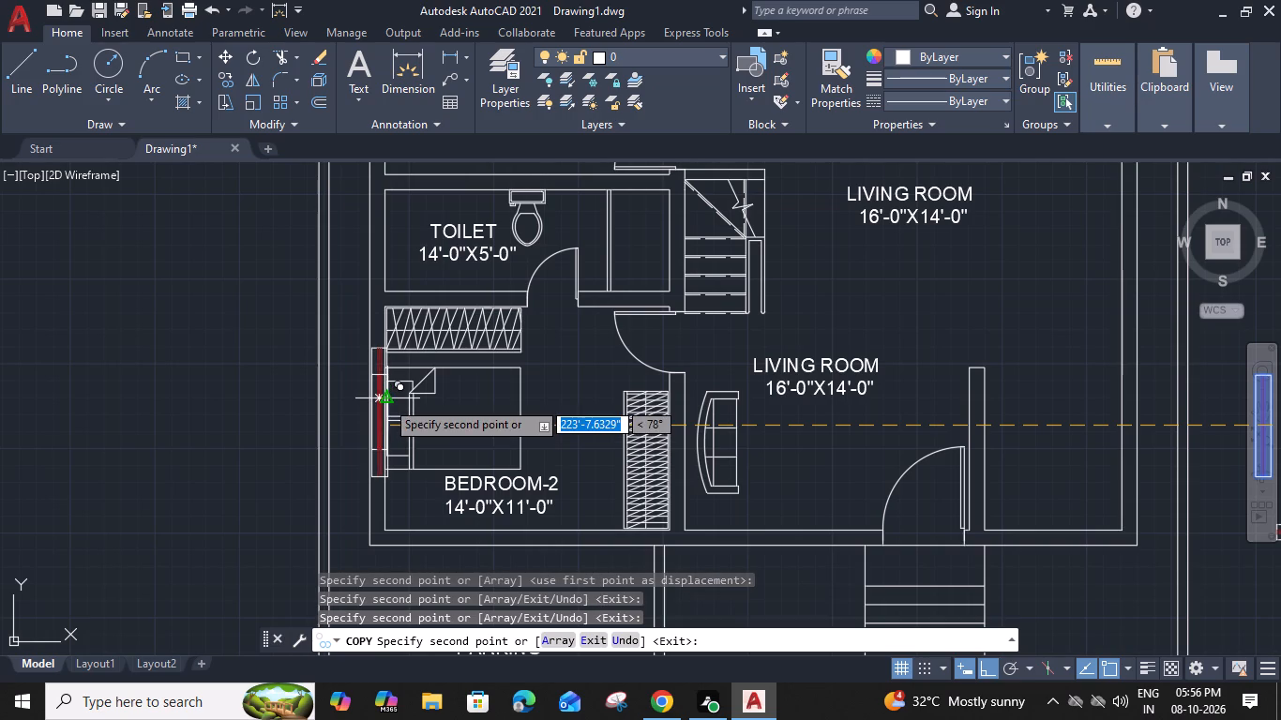
pyautogui.moveTo(738, 392); pyautogui.dragTo(378, 361, button='middle')
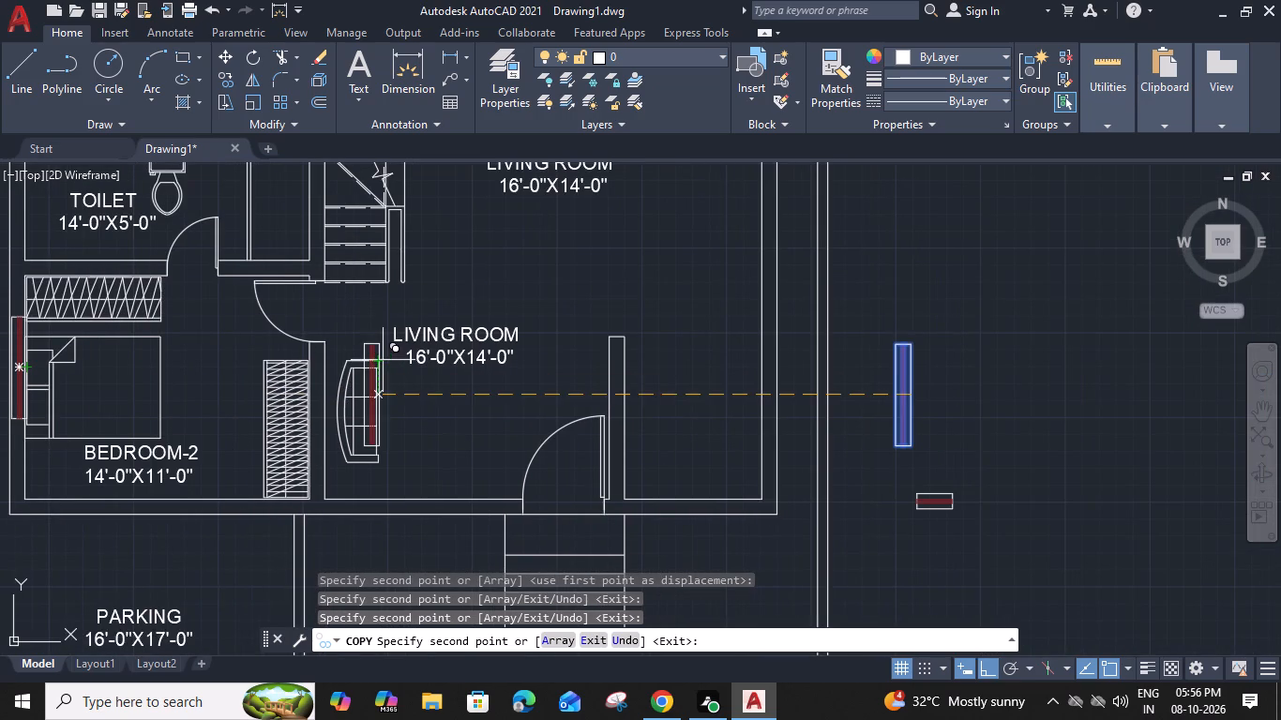
pyautogui.press('Escape')
# Move the BEDROOM-2 window sideways so its lower outer corner meets the outer face of the wall.
pyautogui.moveTo(339, 412); pyautogui.dragTo(717, 391, button='middle')
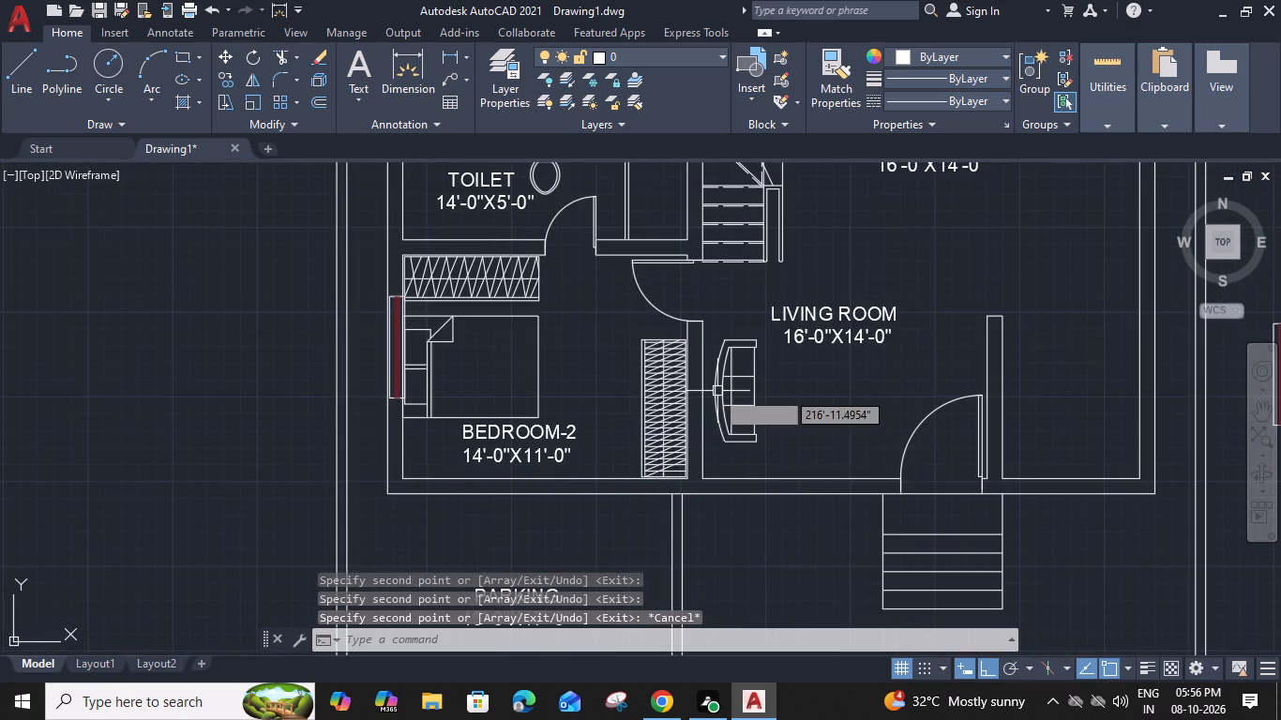
pyautogui.scroll(2, 385, 388)
pyautogui.click(406, 413)
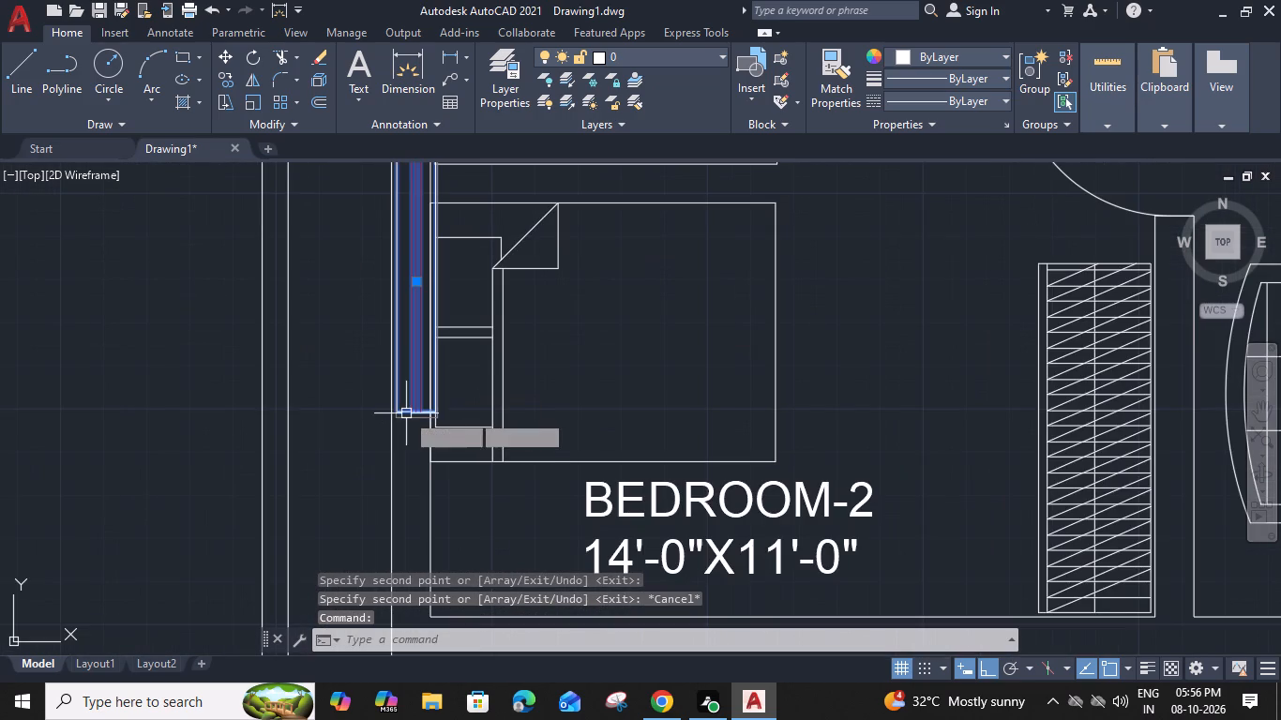
pyautogui.press('m')
pyautogui.press('space')
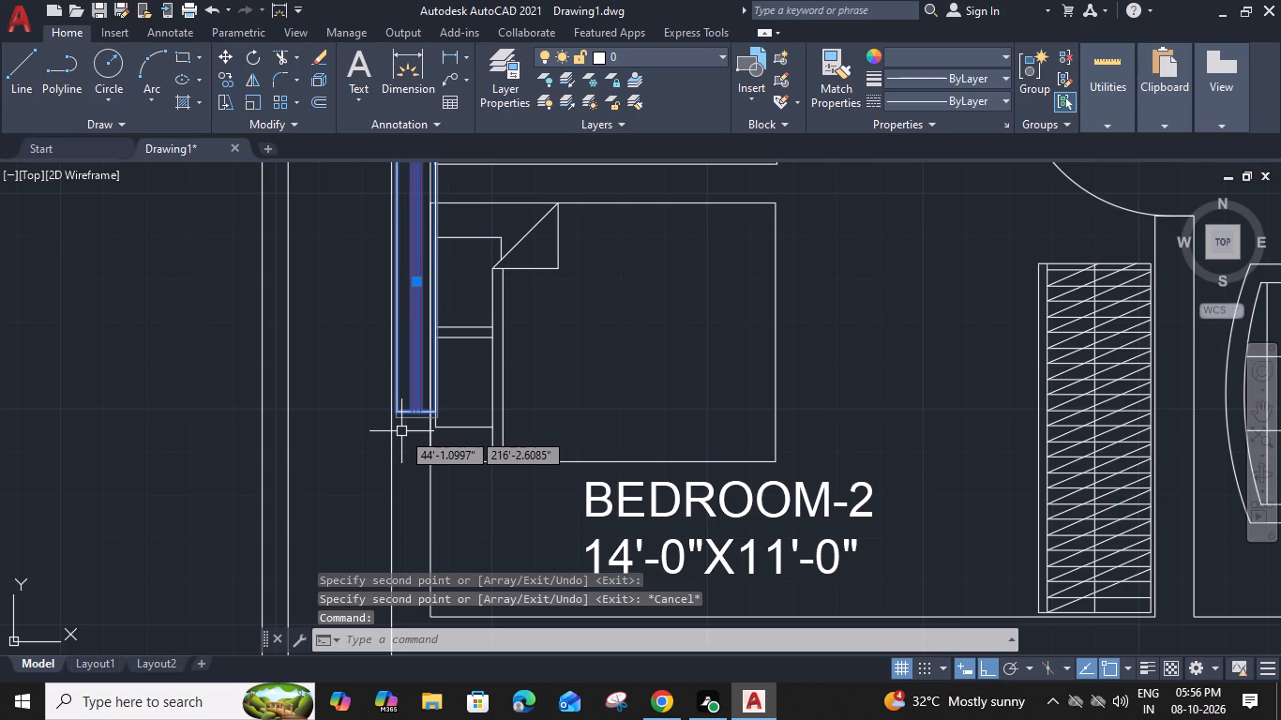
pyautogui.scroll(3, 390, 416)
pyautogui.click(413, 403)
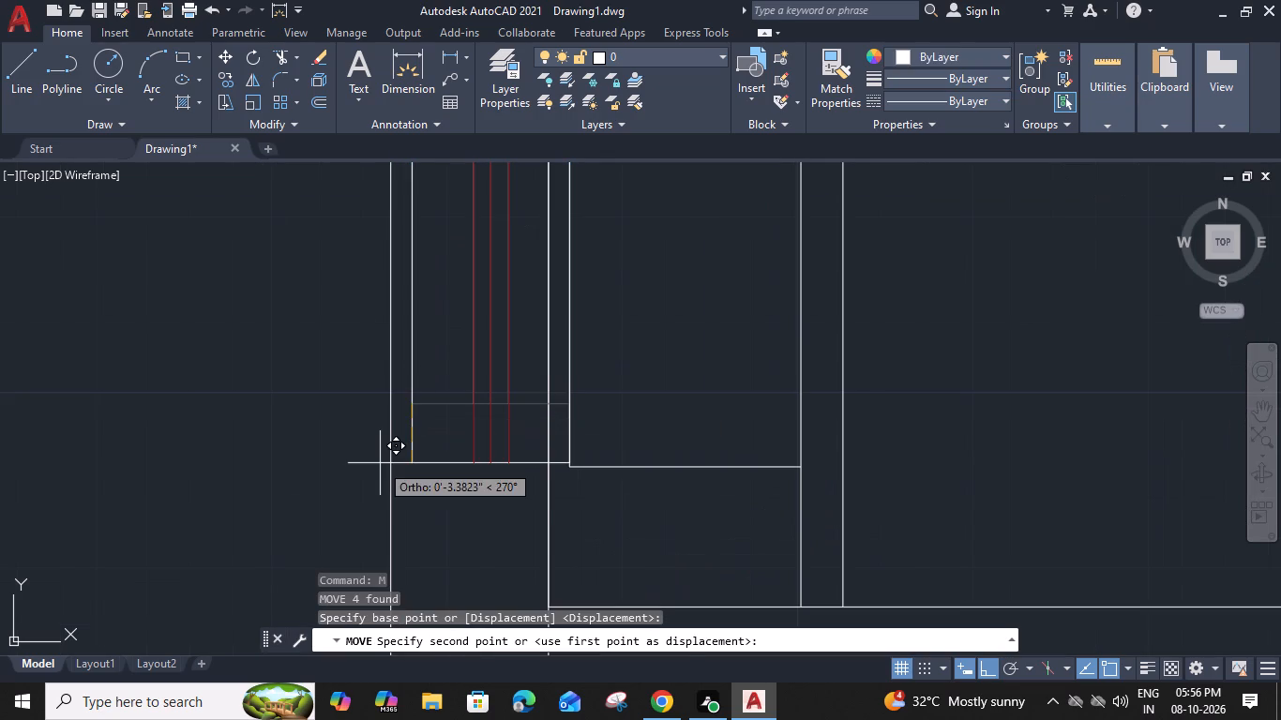
pyautogui.scroll(-1, 390, 509)
pyautogui.moveTo(392, 509); pyautogui.dragTo(412, 379, button='middle')
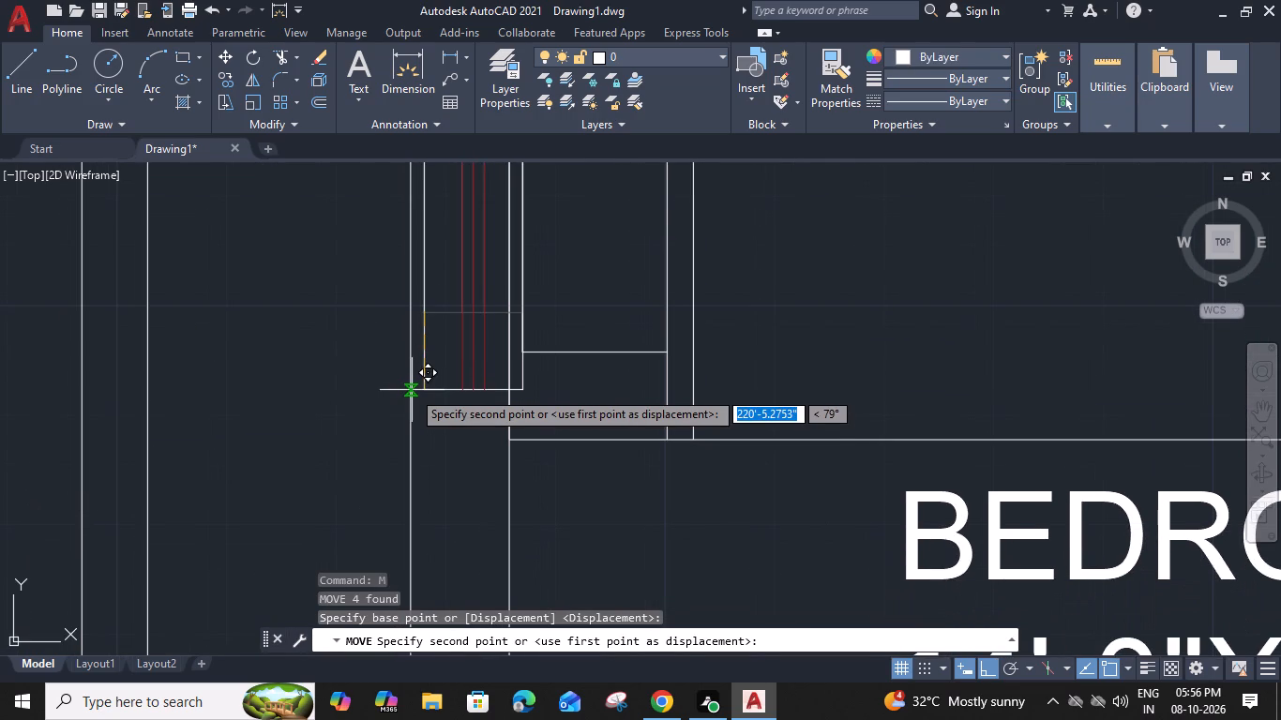
pyautogui.click(409, 389)
# Move the BEDROOM-2 window down along the wall so its top edge aligns with the top edge of the bed.
pyautogui.scroll(-2, 409, 389)
pyautogui.moveTo(603, 367); pyautogui.dragTo(552, 450, button='middle')
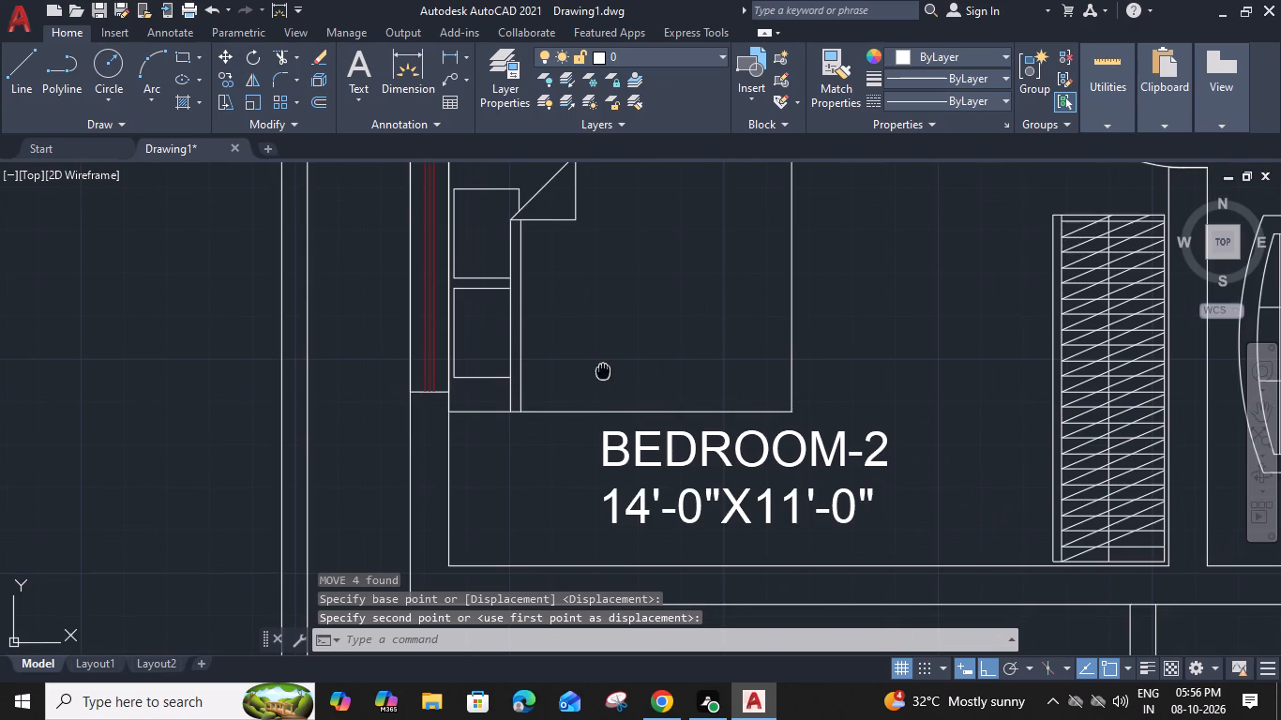
pyautogui.moveTo(552, 450); pyautogui.dragTo(547, 458, button='middle')
pyautogui.scroll(1, 378, 484)
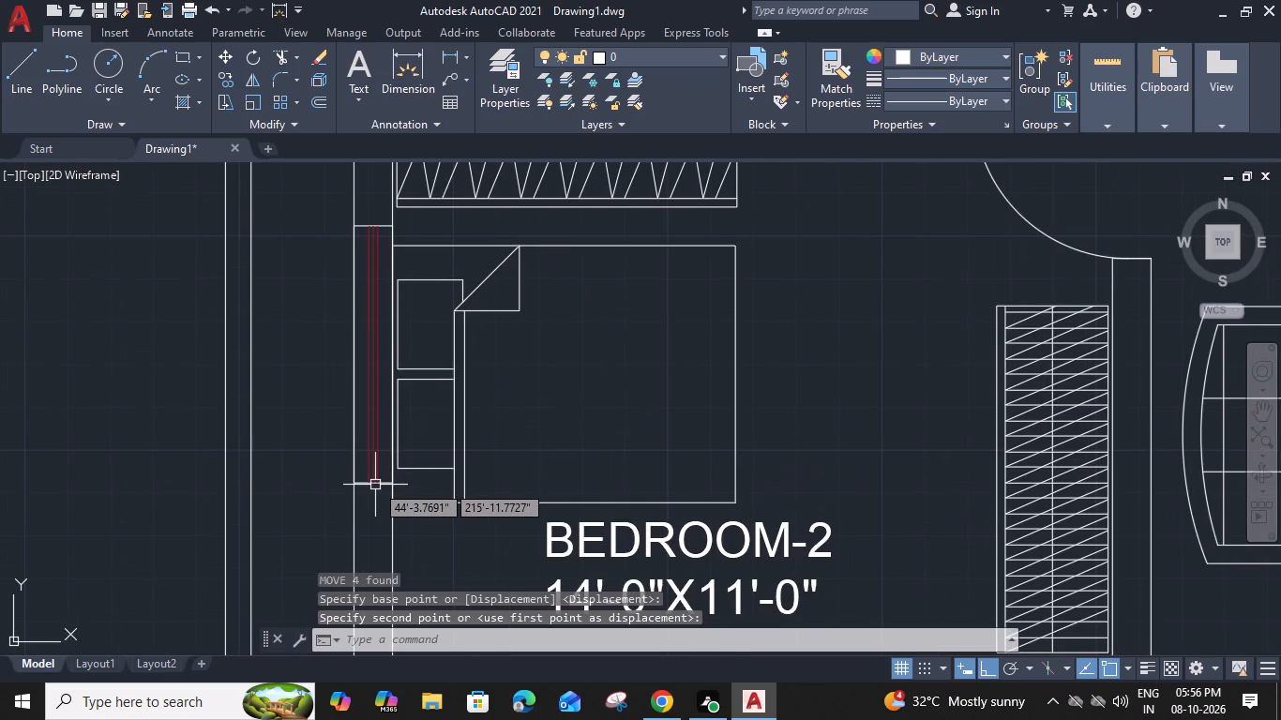
pyautogui.click(383, 482)
pyautogui.moveTo(475, 352); pyautogui.dragTo(489, 515, button='middle')
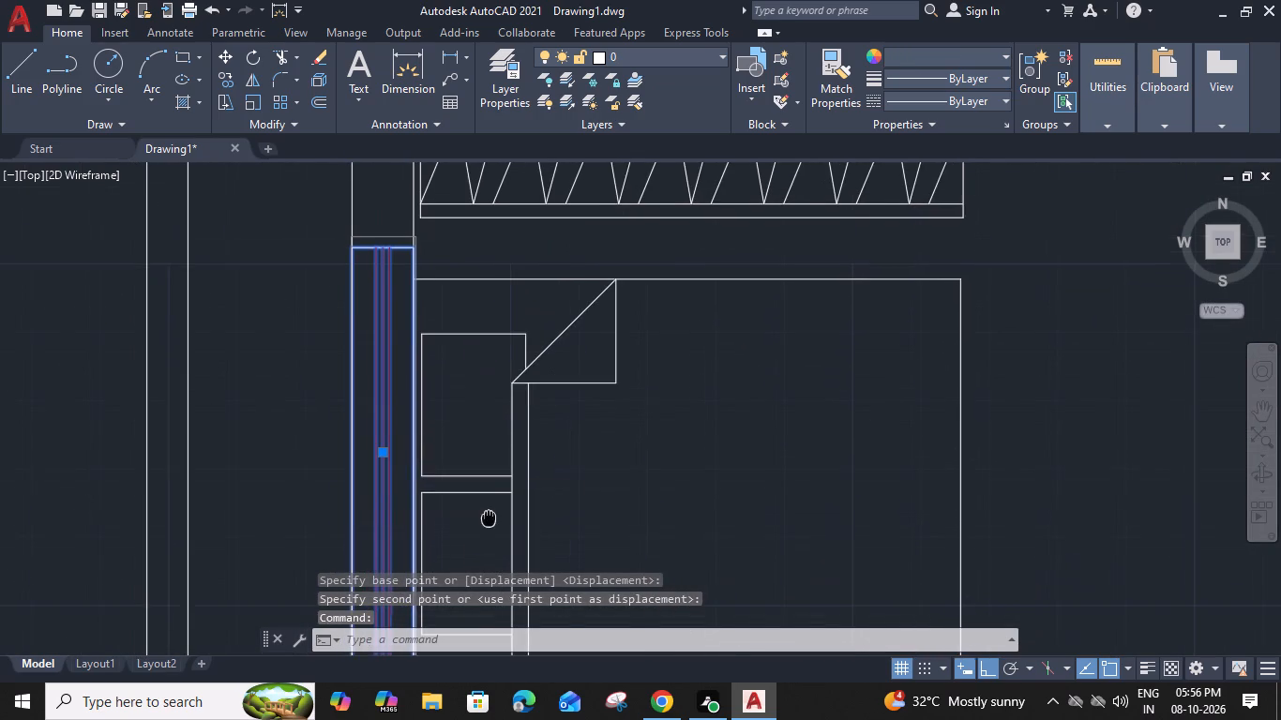
pyautogui.write('M')
pyautogui.press('space')
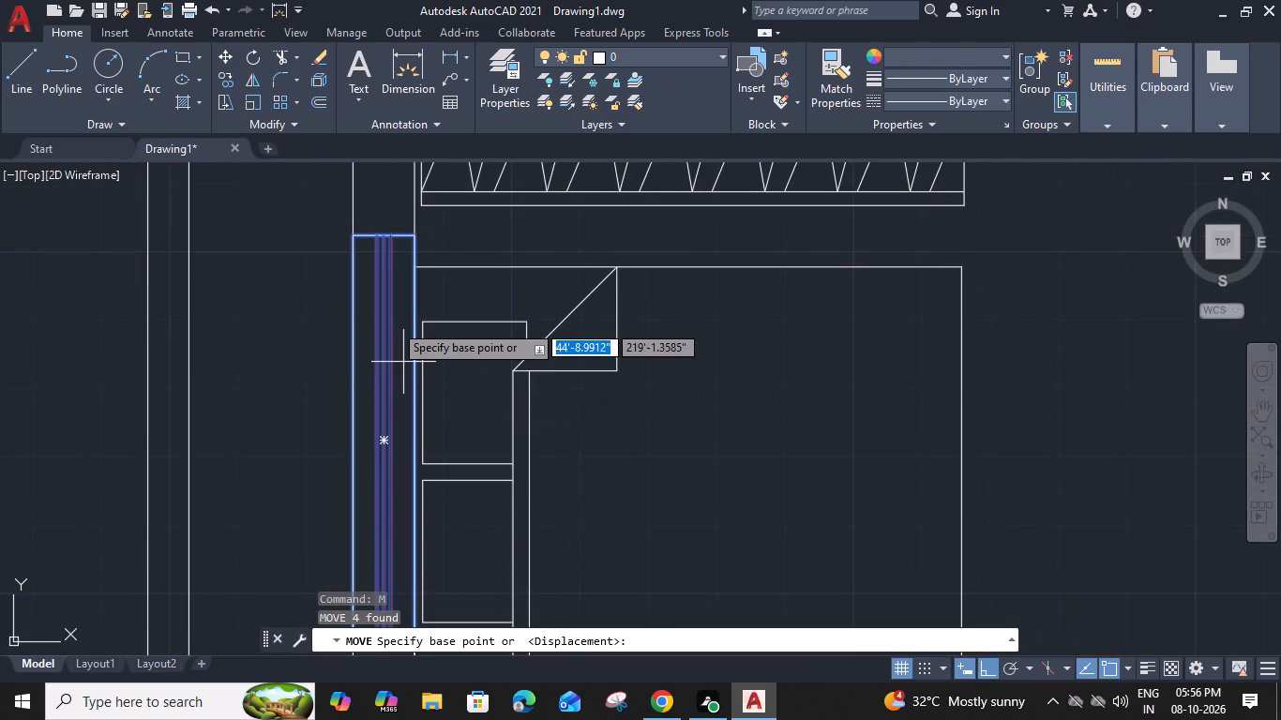
pyautogui.click(412, 237)
pyautogui.click(414, 266)
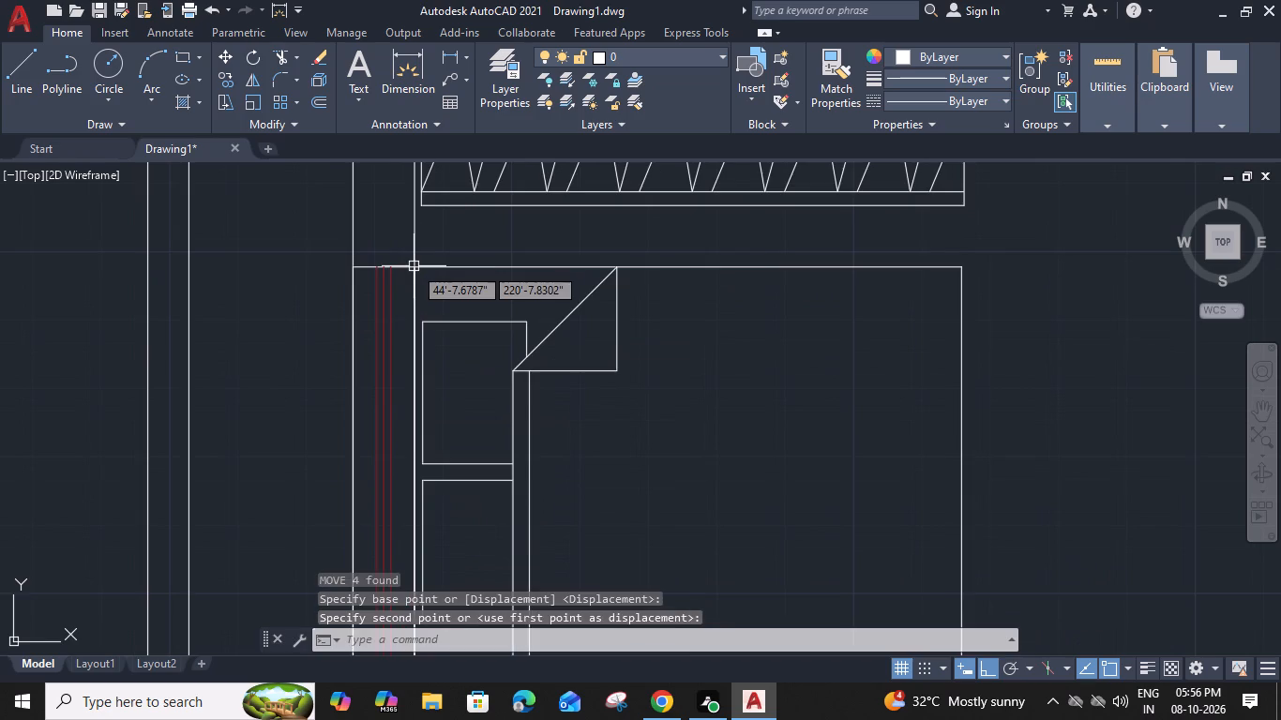
# Copy the short horizontal window from outside the house into the outer wall behind the 5'-0"X7'-0" TOILET's water closet.
pyautogui.scroll(-2, 414, 266)
pyautogui.moveTo(537, 365); pyautogui.dragTo(387, 326, button='middle')
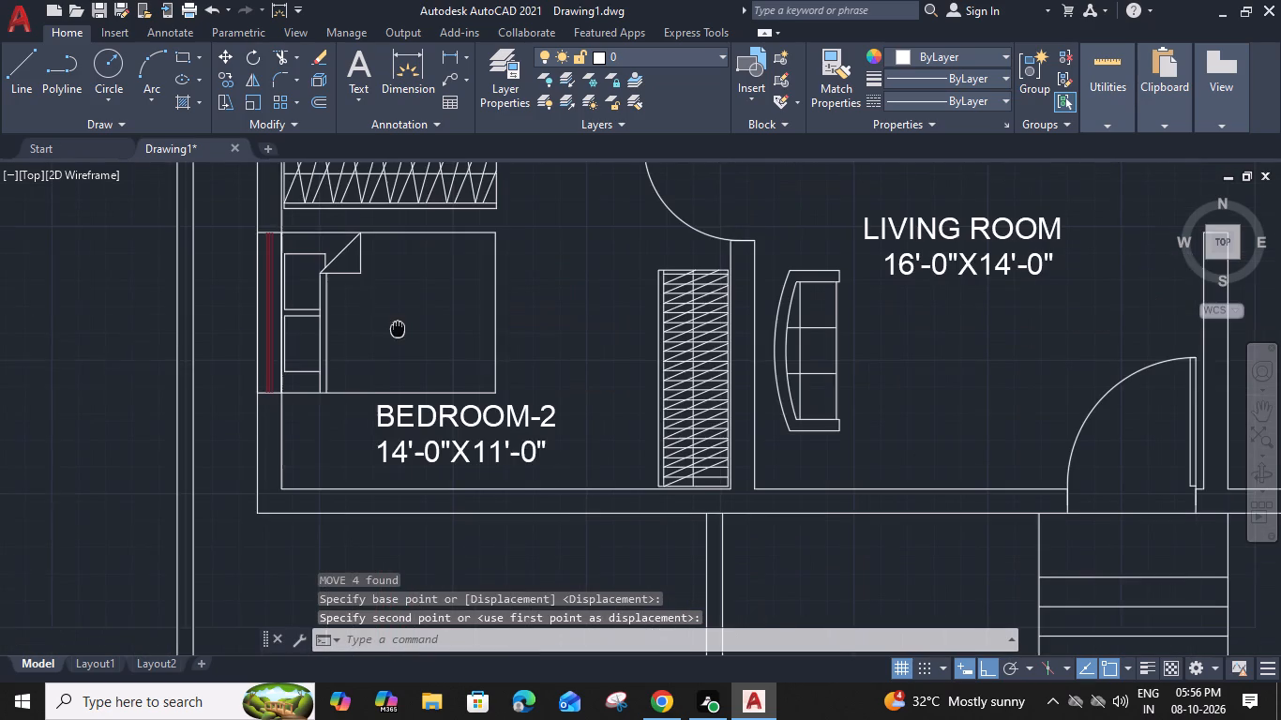
pyautogui.moveTo(387, 326); pyautogui.dragTo(250, 302, button='middle')
pyautogui.moveTo(915, 371); pyautogui.dragTo(547, 351, button='middle')
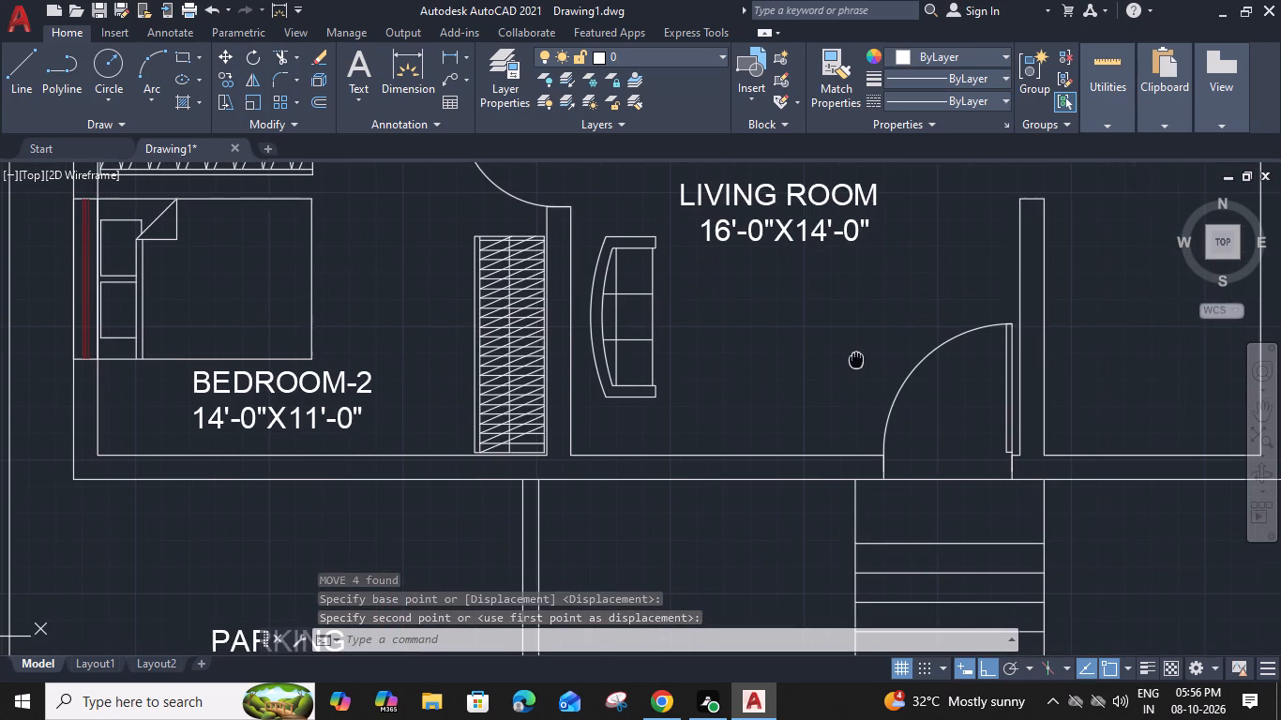
pyautogui.scroll(-3, 847, 382)
pyautogui.moveTo(841, 377); pyautogui.dragTo(832, 355, button='middle')
pyautogui.moveTo(832, 355); pyautogui.dragTo(746, 386, button='middle')
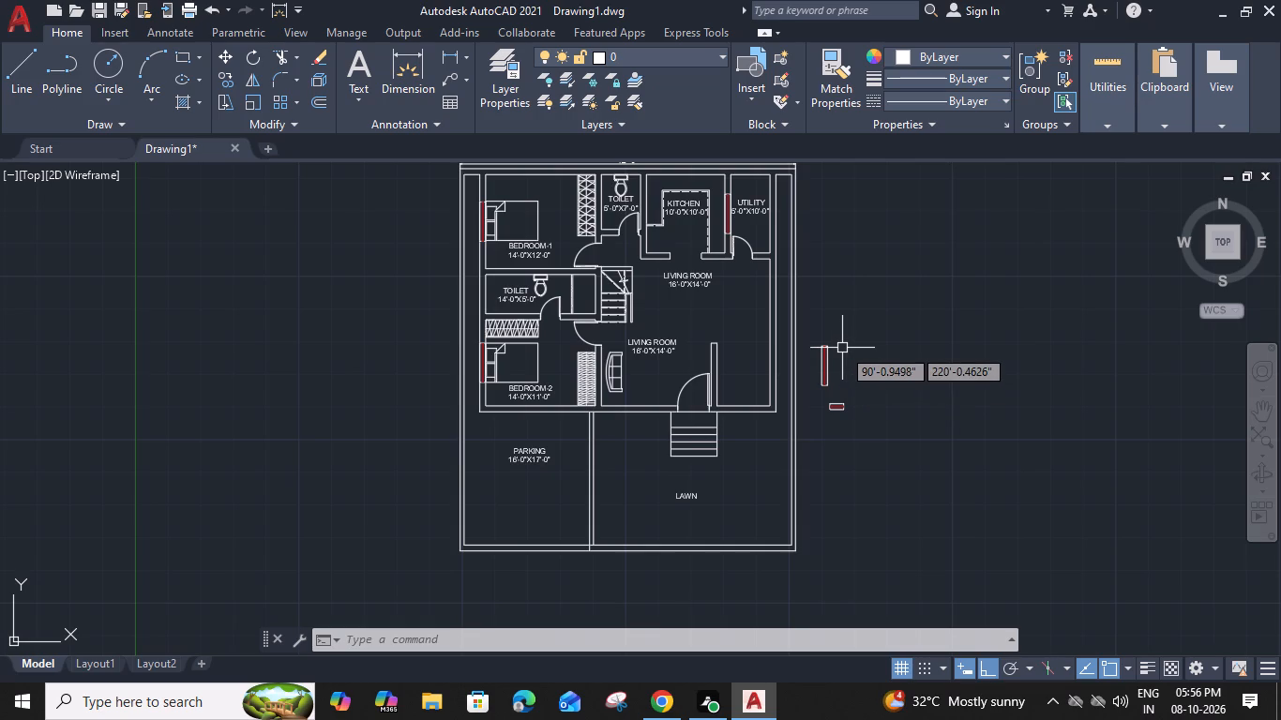
pyautogui.scroll(1, 845, 391)
pyautogui.click(862, 399)
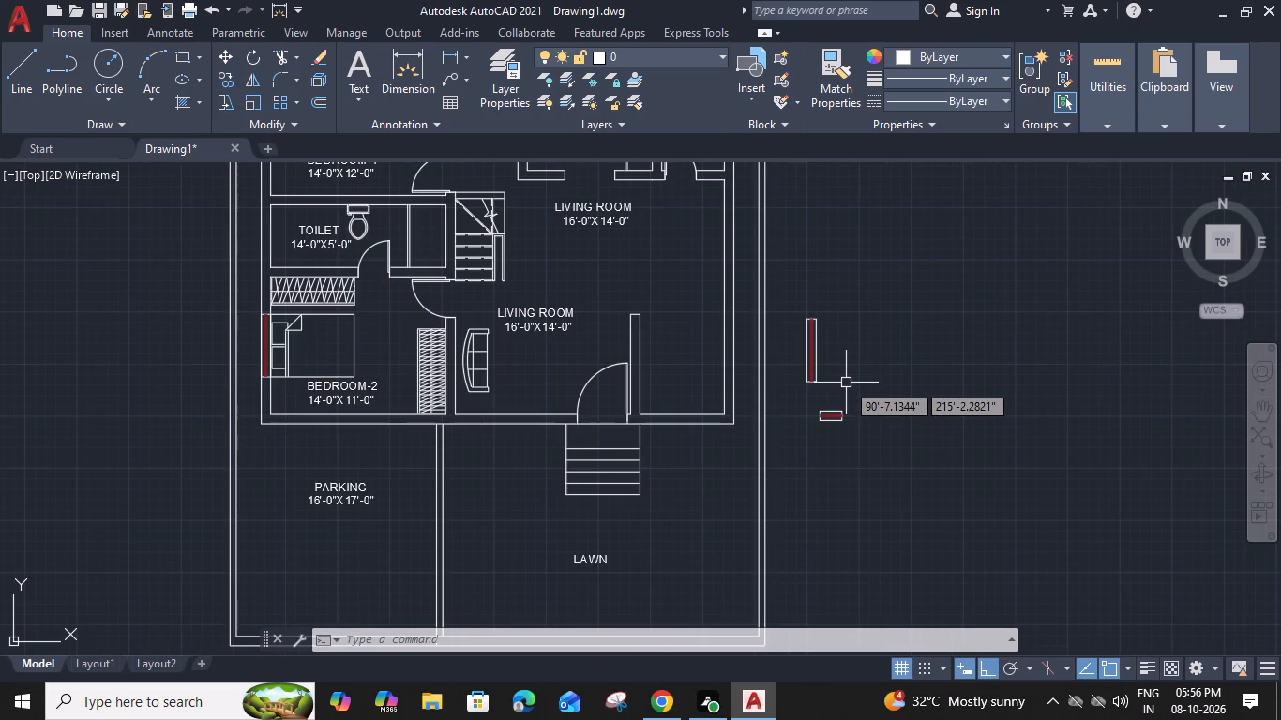
pyautogui.click(799, 465)
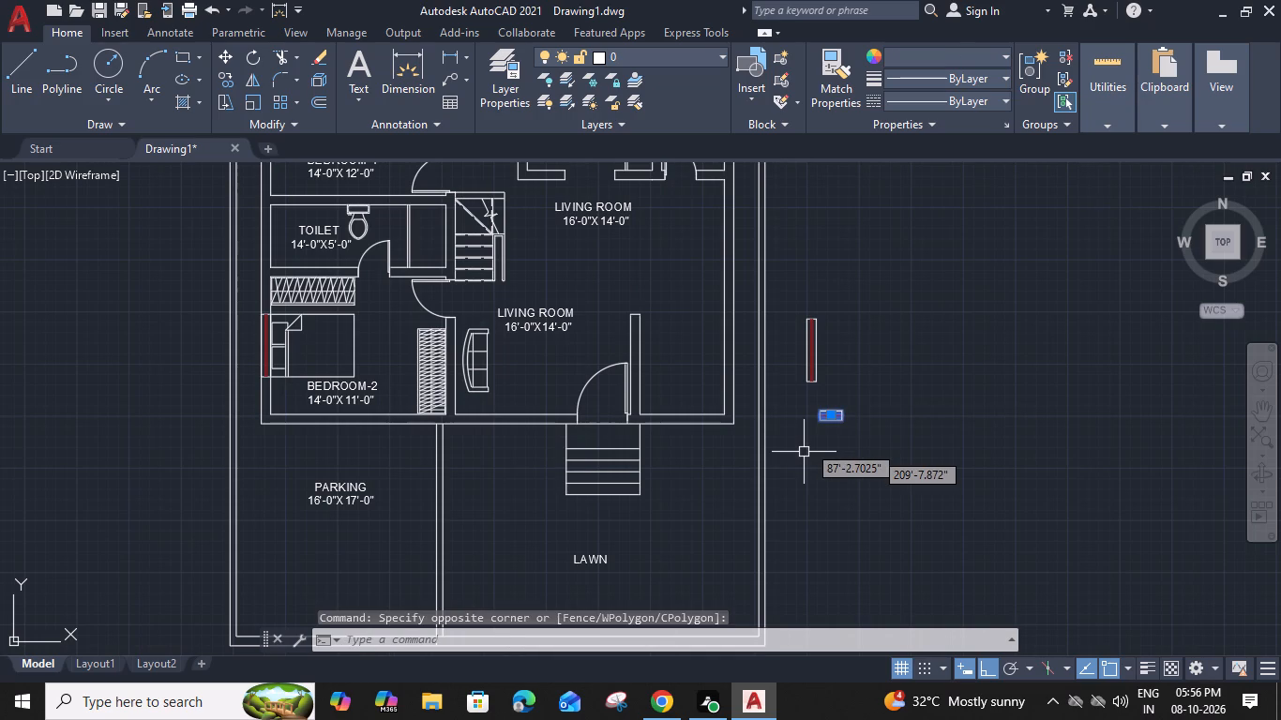
pyautogui.write('CO')
pyautogui.press('space')
pyautogui.scroll(3, 837, 421)
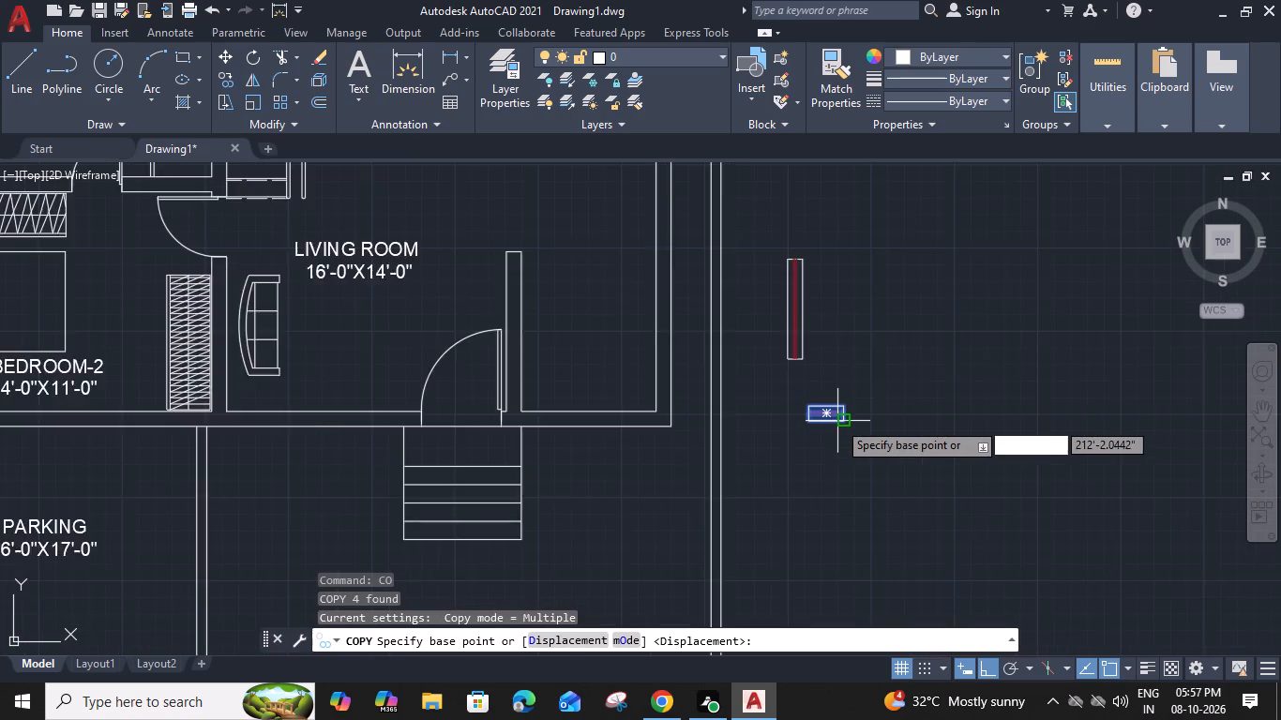
pyautogui.click(822, 424)
pyautogui.scroll(-4, 822, 424)
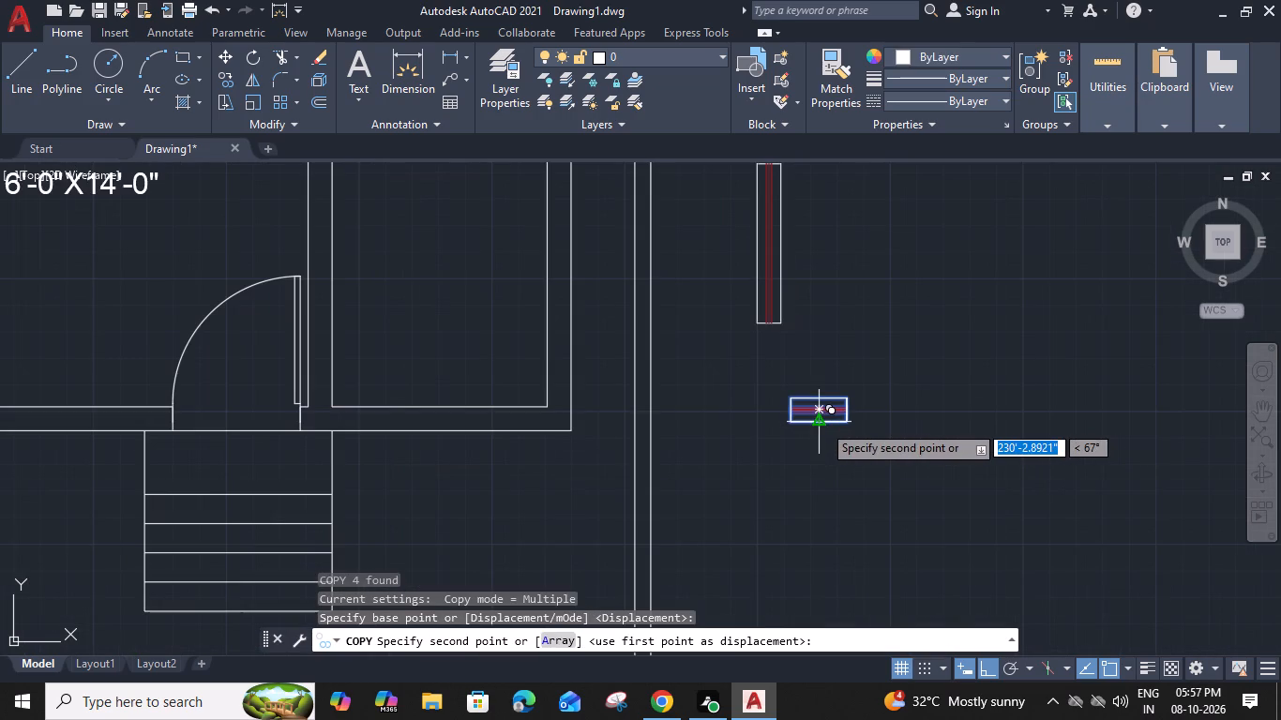
pyautogui.moveTo(662, 270); pyautogui.dragTo(717, 372, button='middle')
pyautogui.scroll(4, 664, 294)
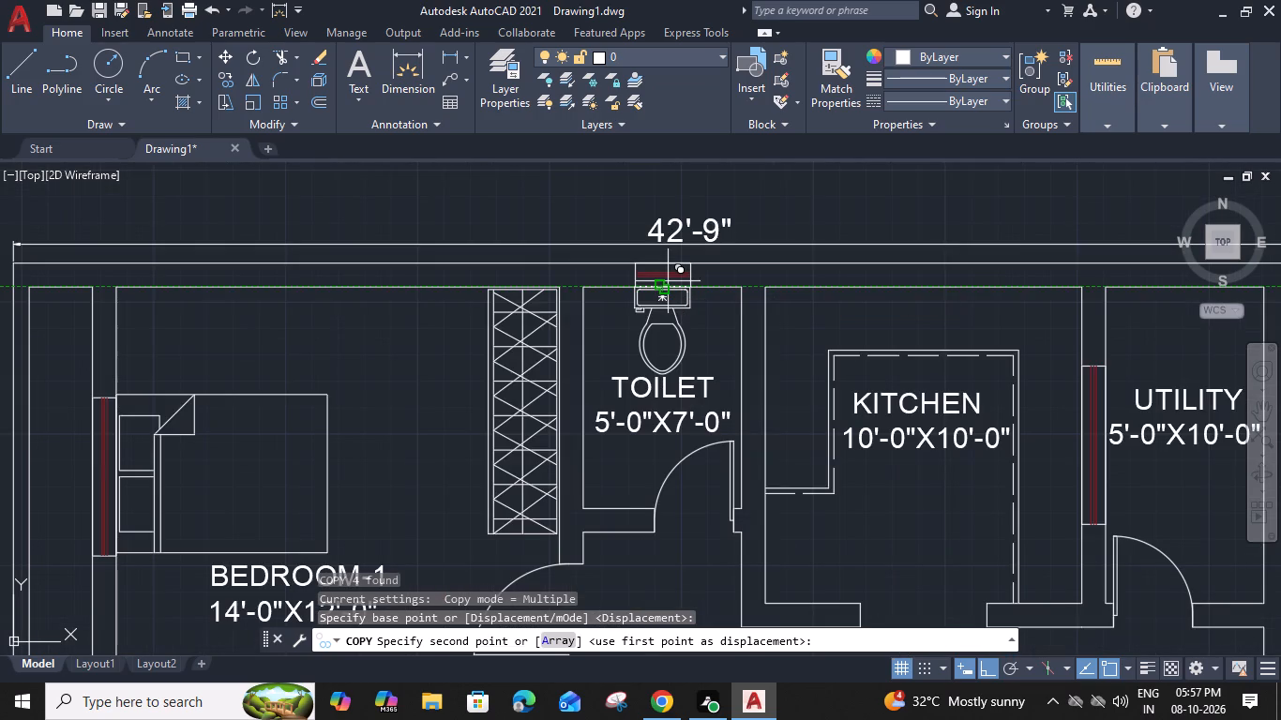
pyautogui.click(686, 282)
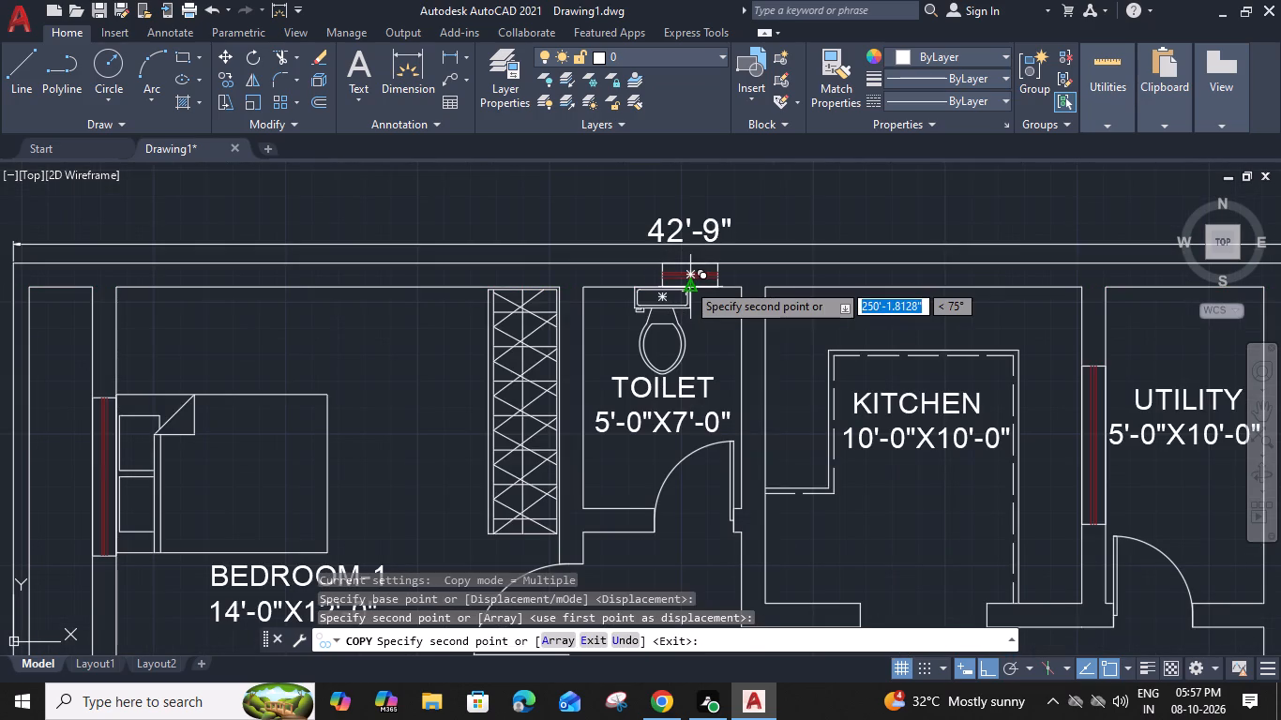
pyautogui.press('Escape')
# Rotate the original short window outside the house 90 degrees about its lower corner so it stands vertically.
pyautogui.scroll(-3, 651, 366)
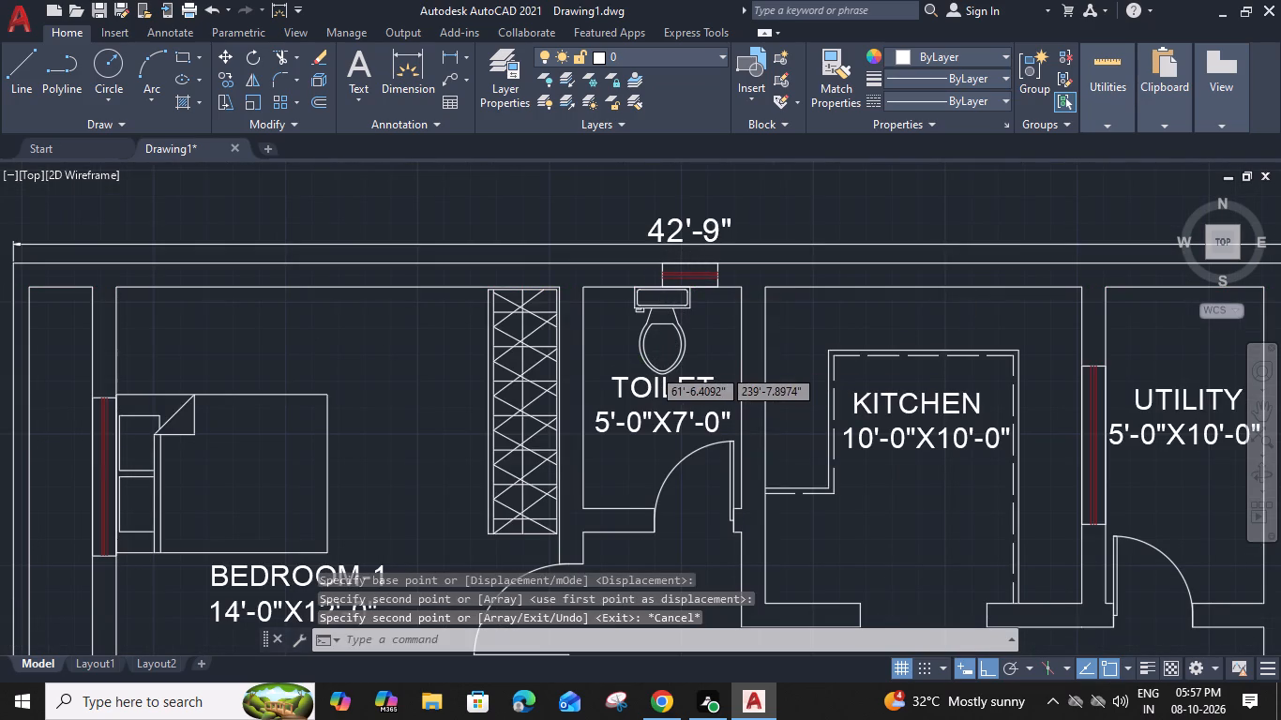
pyautogui.moveTo(688, 453); pyautogui.dragTo(649, 284, button='middle')
pyautogui.scroll(2, 862, 388)
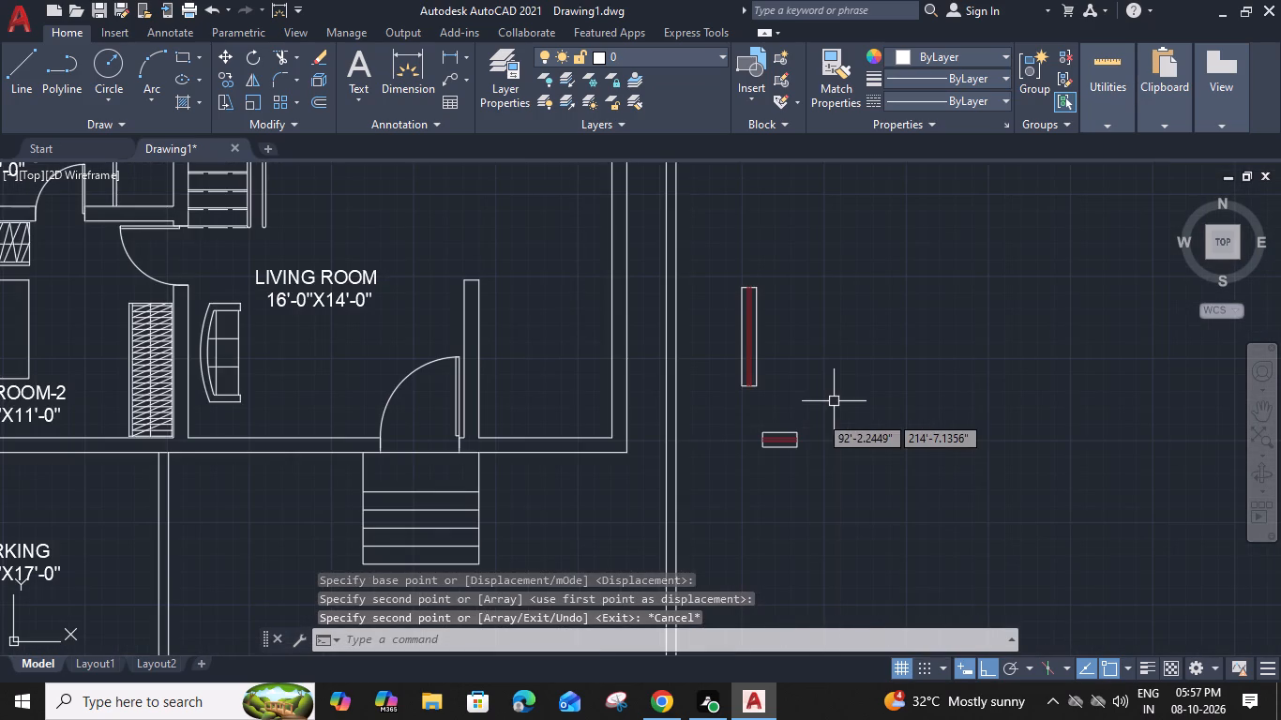
pyautogui.click(810, 420)
pyautogui.click(743, 476)
pyautogui.write('RO')
pyautogui.press('space')
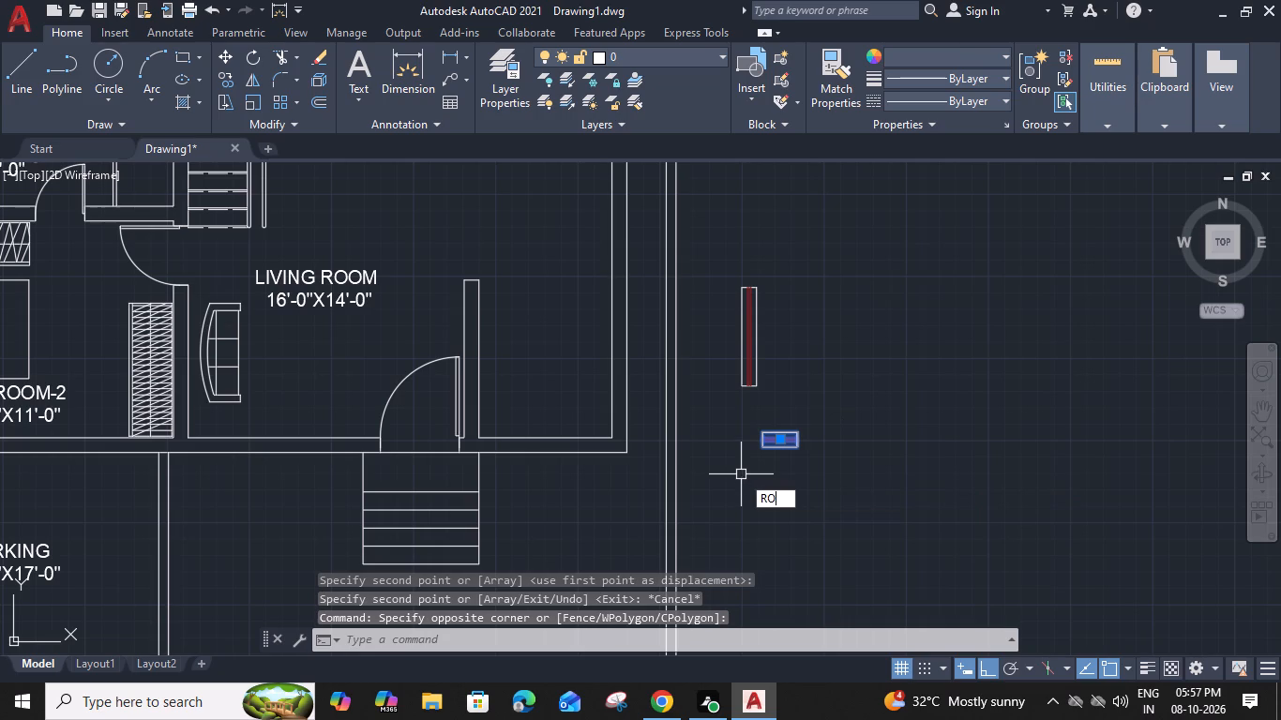
pyautogui.scroll(3, 806, 456)
pyautogui.click(772, 427)
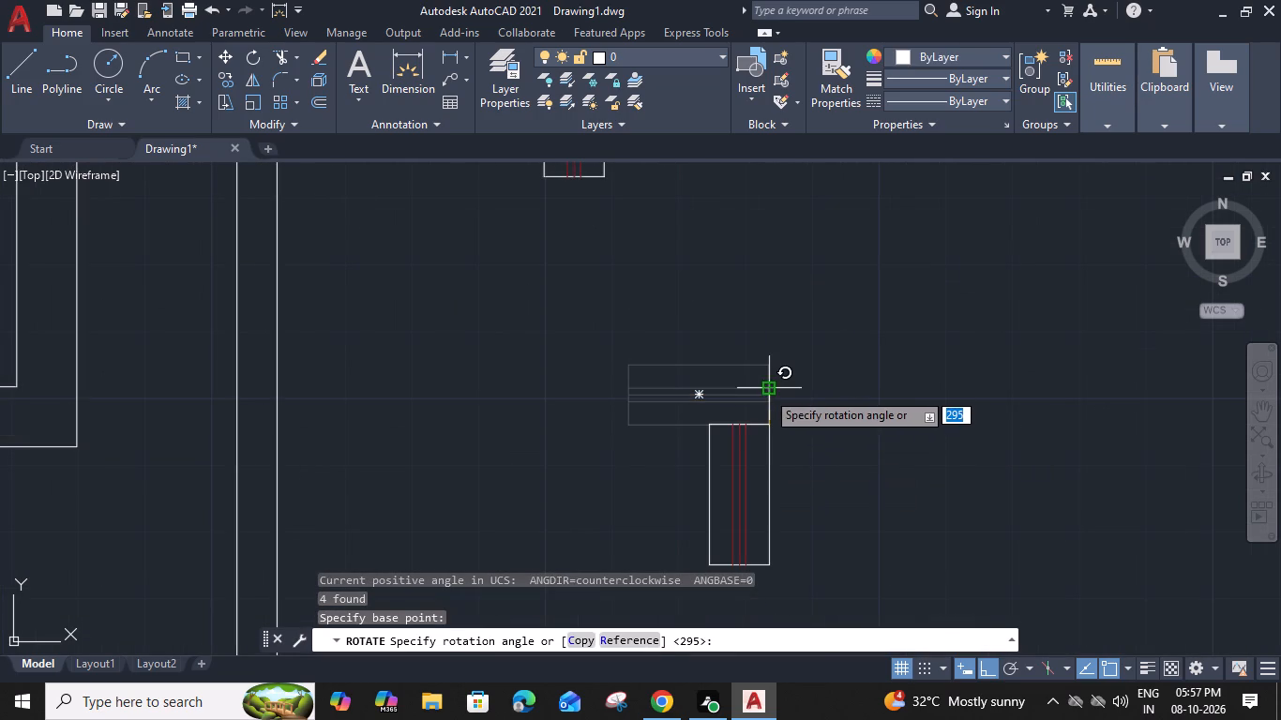
pyautogui.click(766, 391)
# Move the rotated short window by its long side's midpoint into the outer wall of the 14'-0"X5'-0" TOILET.
pyautogui.click(791, 420)
pyautogui.click(654, 510)
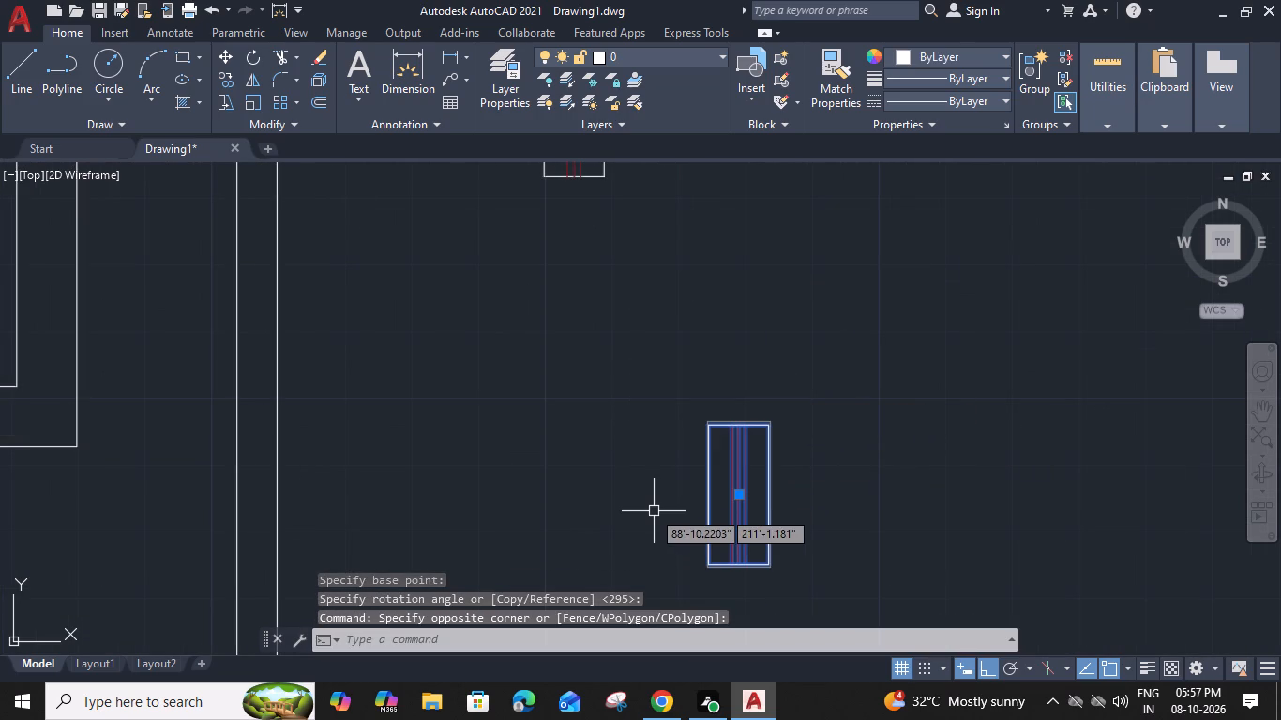
pyautogui.write('M')
pyautogui.press('space')
pyautogui.click(770, 494)
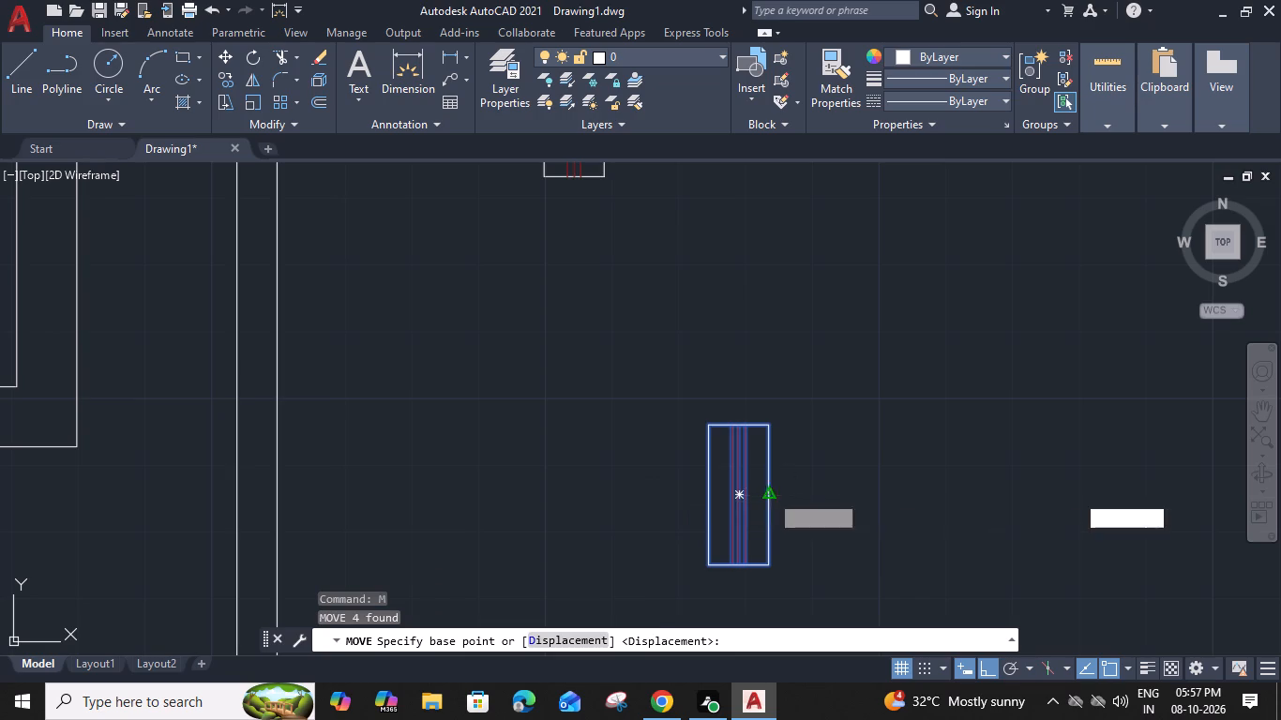
pyautogui.scroll(-4, 770, 492)
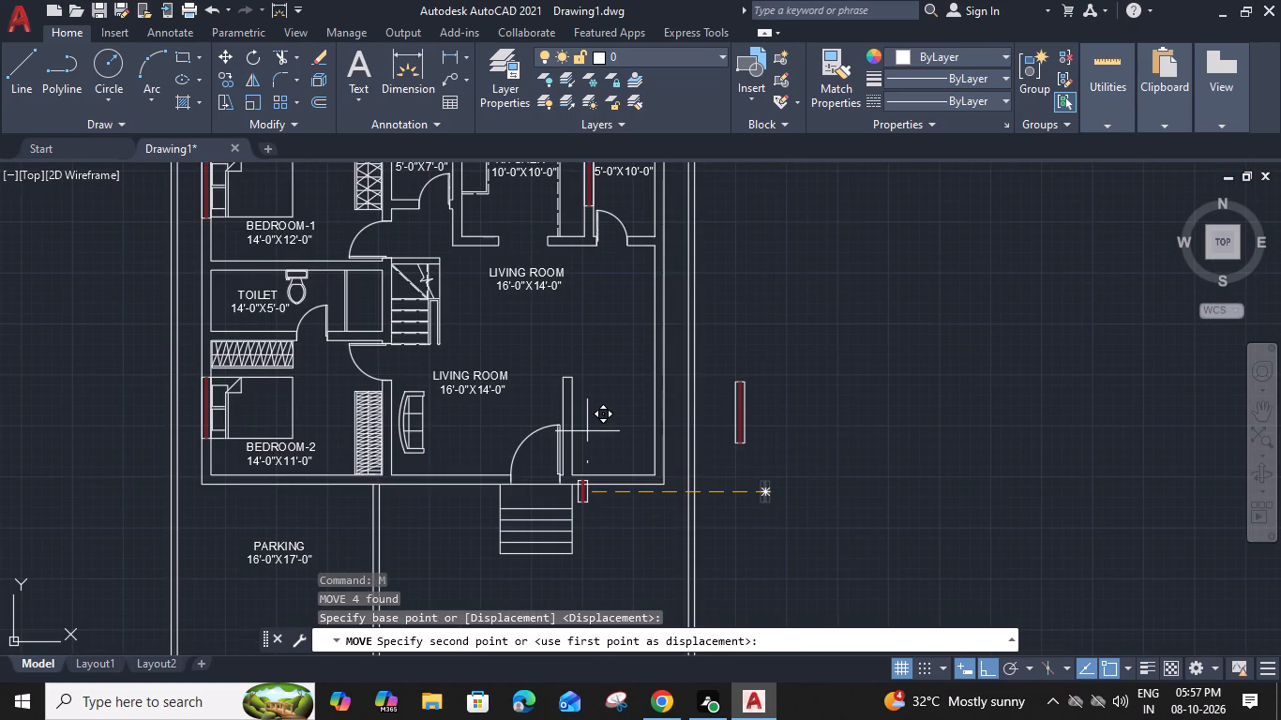
pyautogui.scroll(3, 219, 277)
pyautogui.click(188, 297)
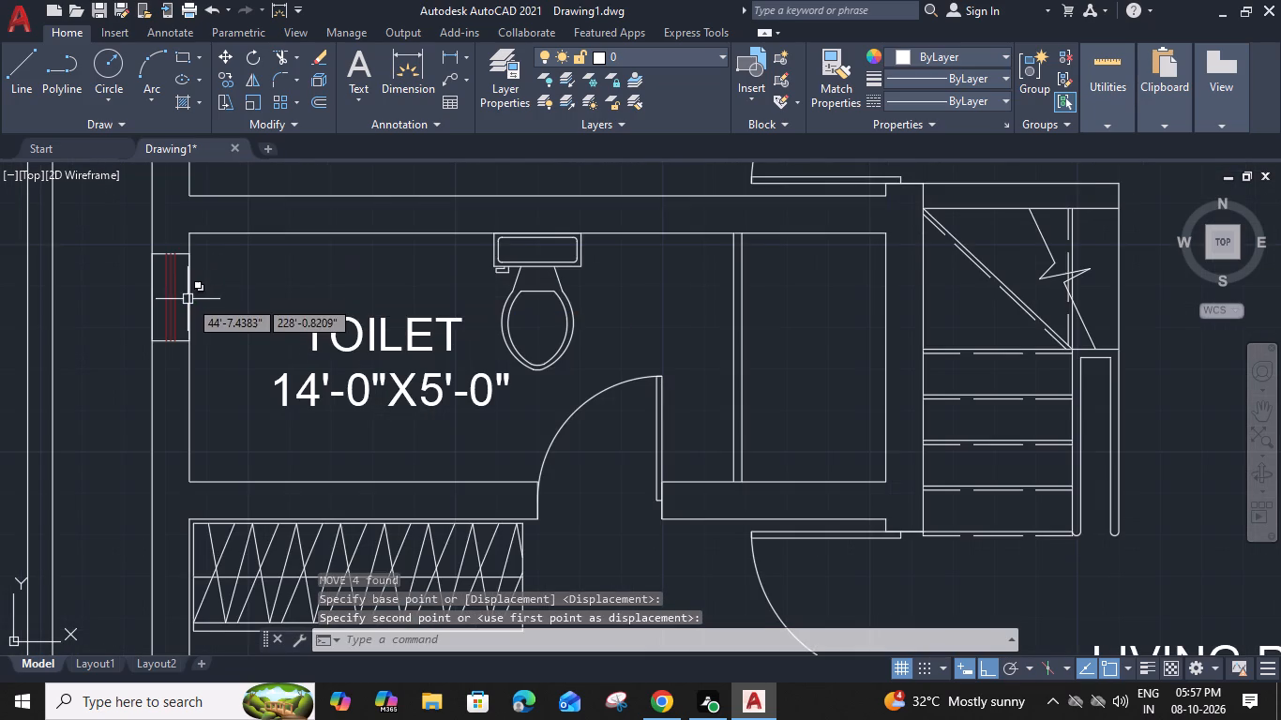
# Rotate the remaining long window outside the house 90 degrees about its lower corner so it lies horizontally.
pyautogui.scroll(-3, 237, 344)
pyautogui.scroll(-2, 723, 482)
pyautogui.moveTo(728, 471); pyautogui.dragTo(667, 382, button='middle')
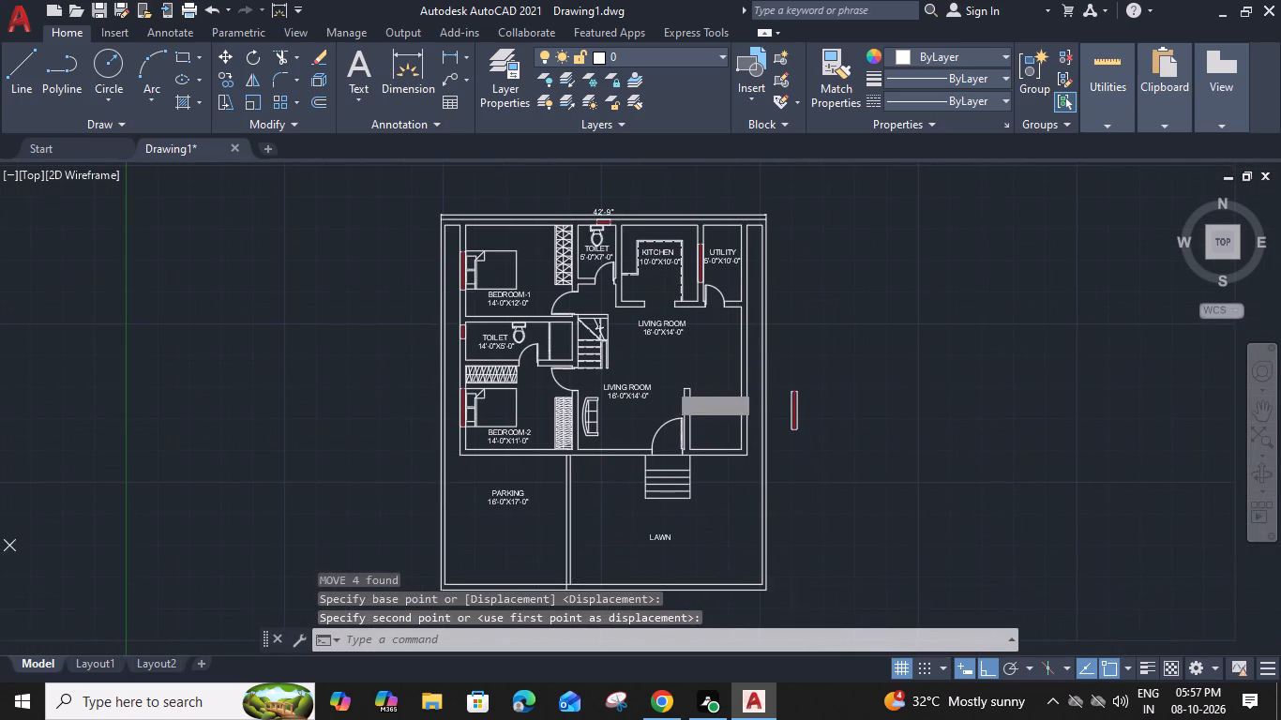
pyautogui.scroll(4, 455, 315)
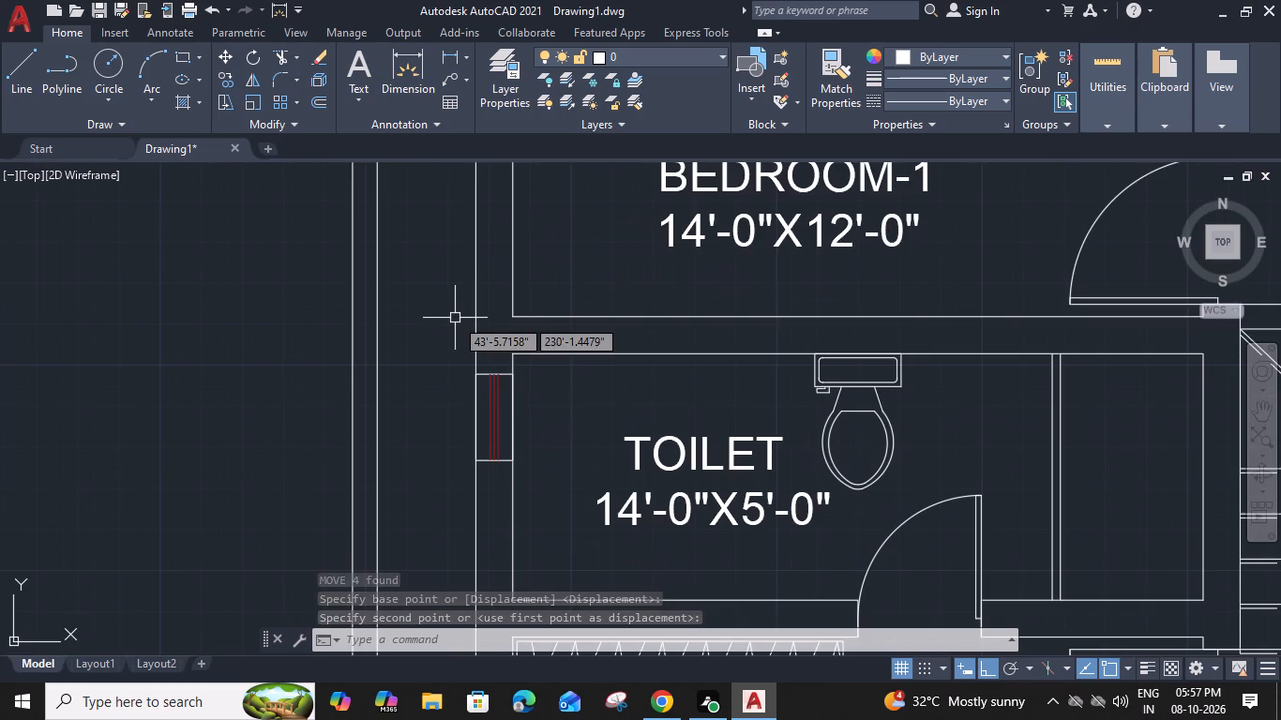
pyautogui.scroll(-3, 523, 390)
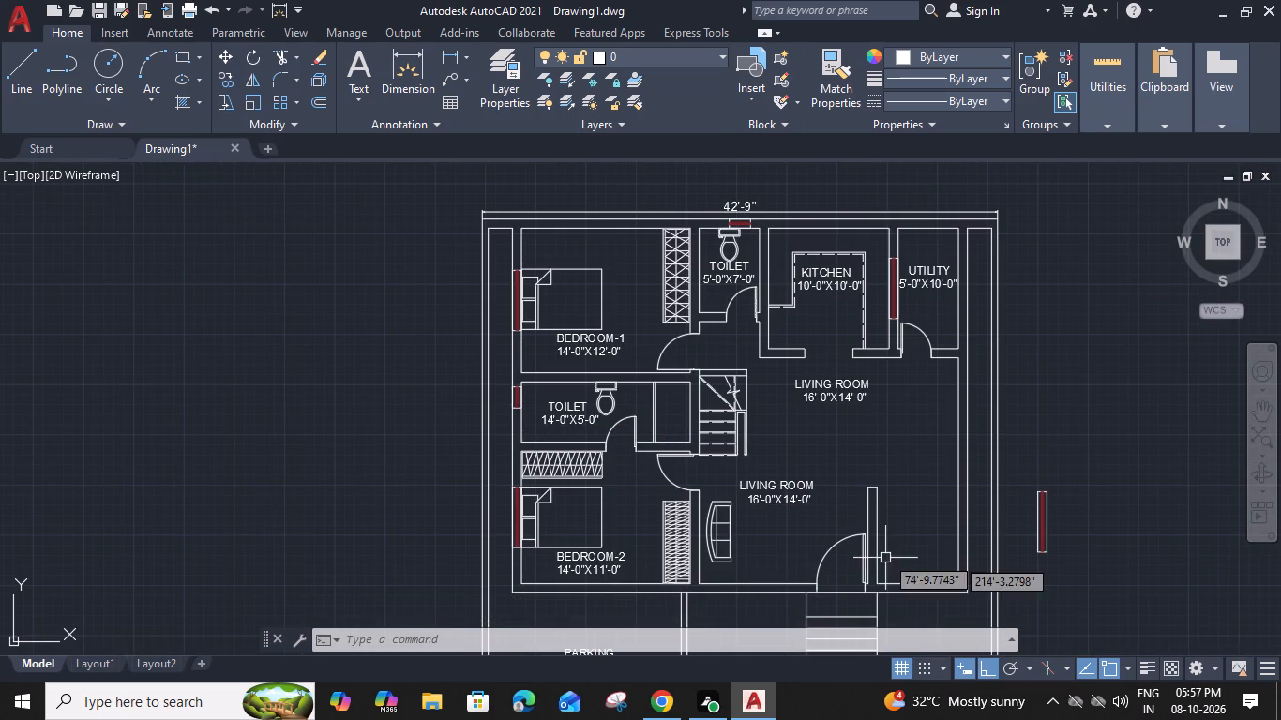
pyautogui.click(1073, 476)
pyautogui.click(1034, 567)
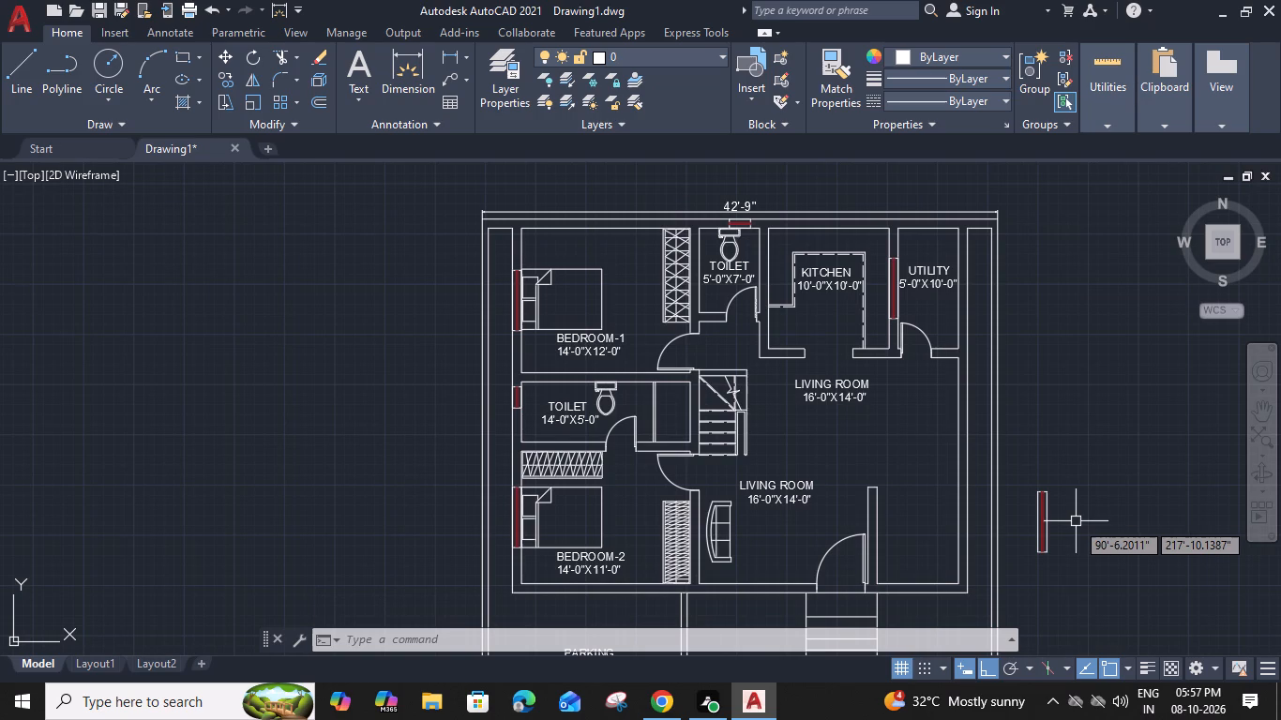
pyautogui.write('RO')
pyautogui.press('space')
pyautogui.moveTo(1032, 547); pyautogui.dragTo(1004, 500, button='middle')
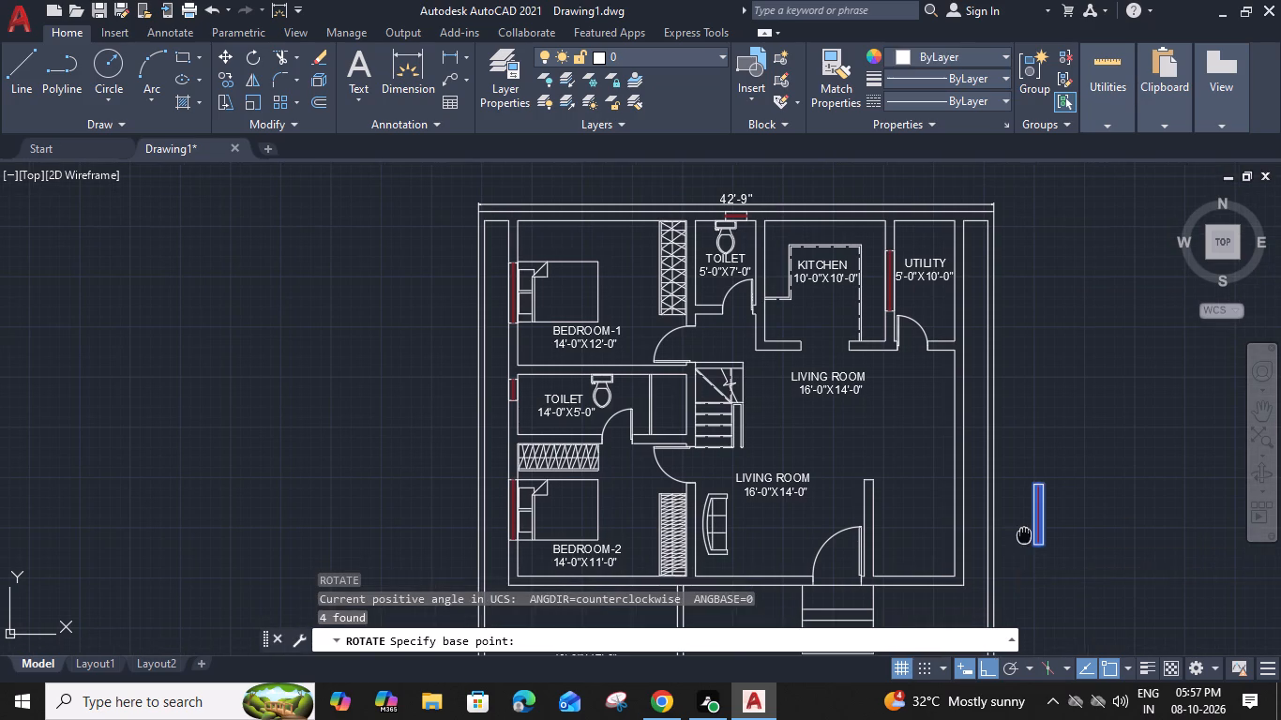
pyautogui.moveTo(1004, 500); pyautogui.dragTo(901, 352, button='middle')
pyautogui.scroll(3, 924, 289)
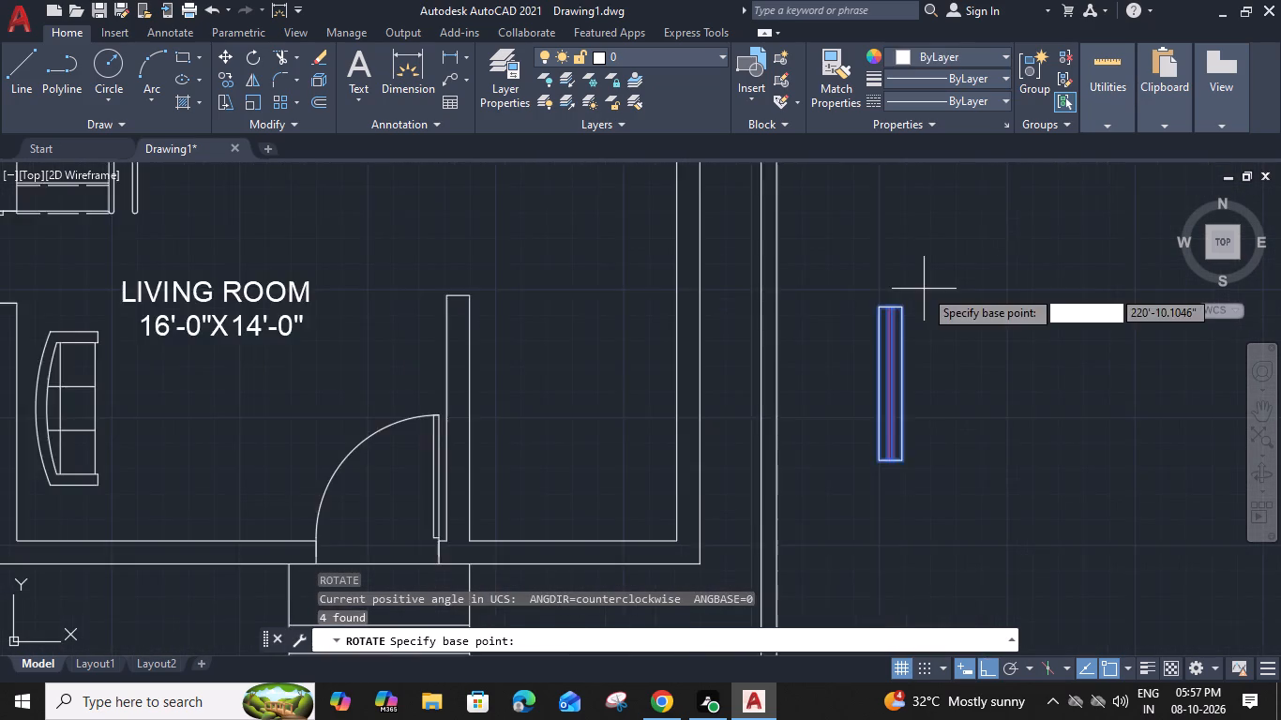
pyautogui.click(889, 561)
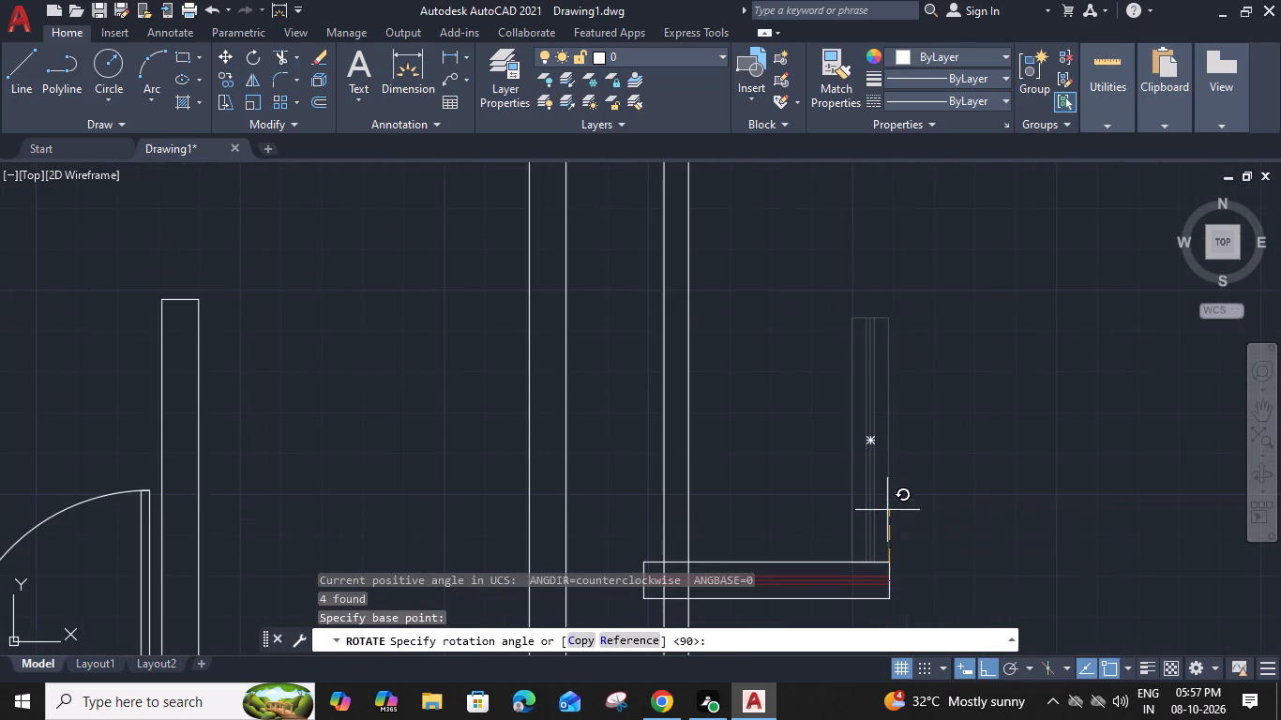
pyautogui.scroll(3, 888, 517)
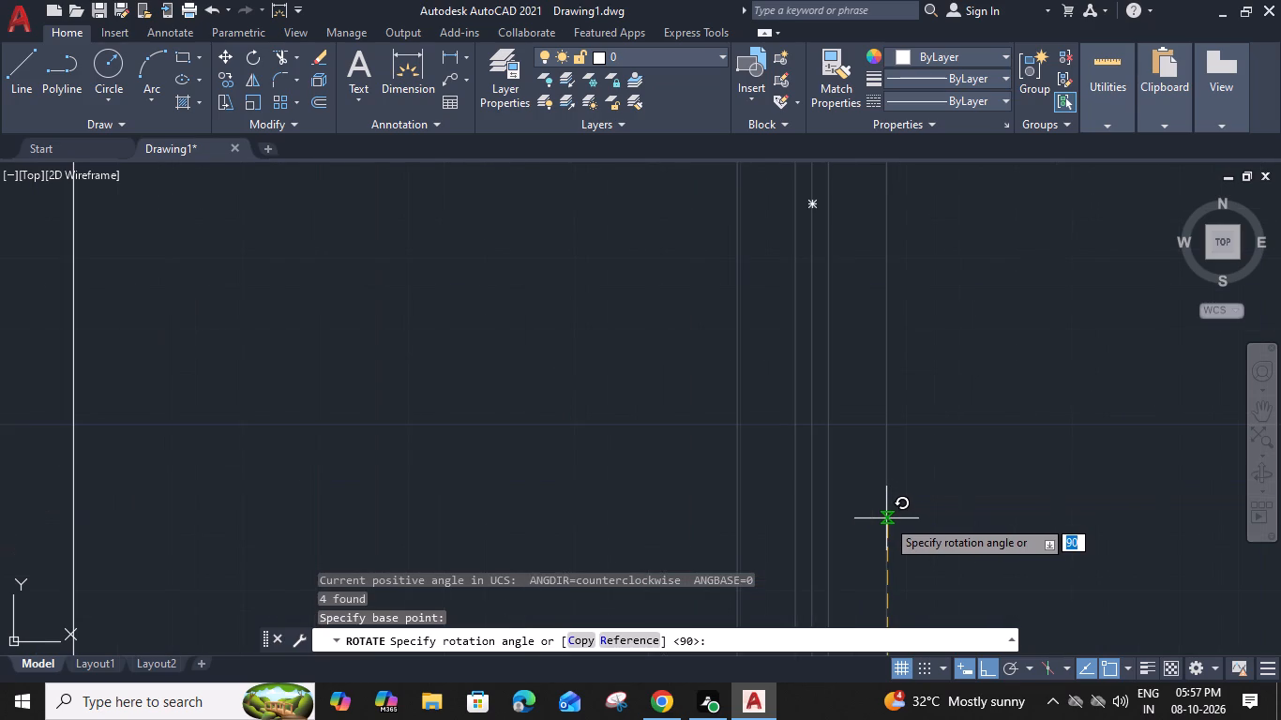
pyautogui.moveTo(888, 514); pyautogui.dragTo(883, 241, button='middle')
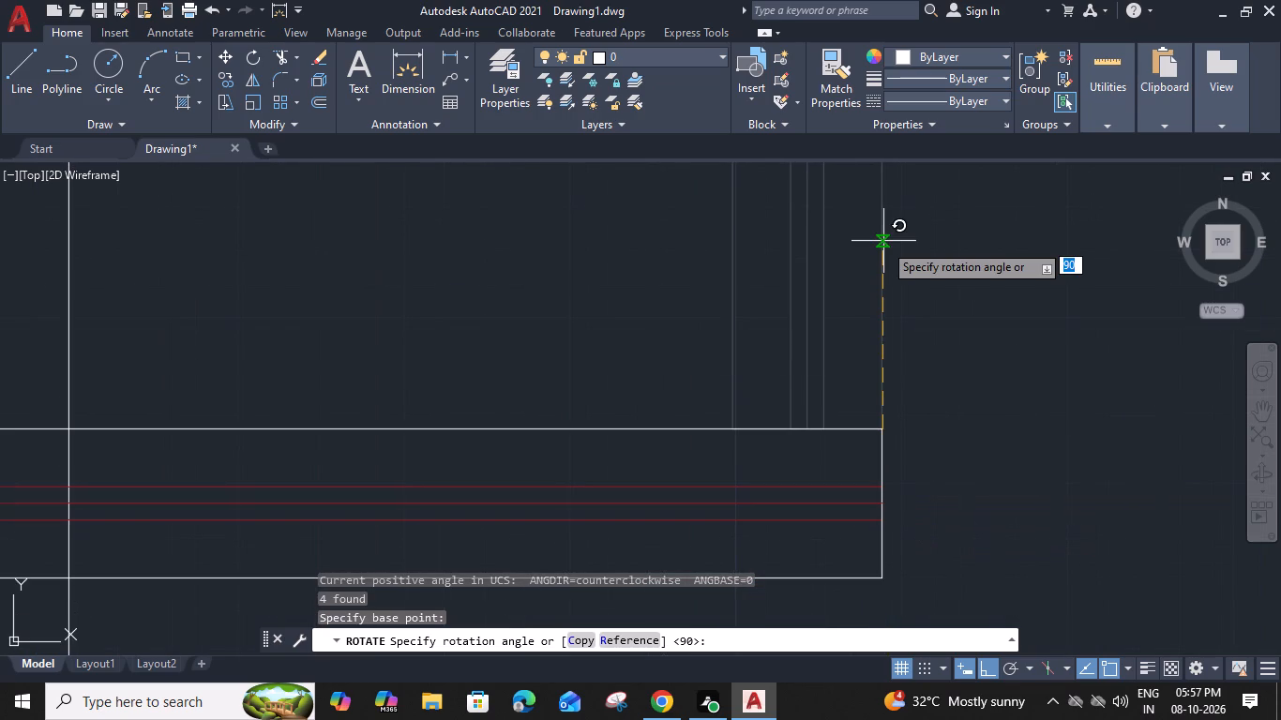
pyautogui.click(882, 400)
# Move the rotated long window into the LIVING ROOM's front wall between the sofa and the entrance door.
pyautogui.scroll(-3, 893, 399)
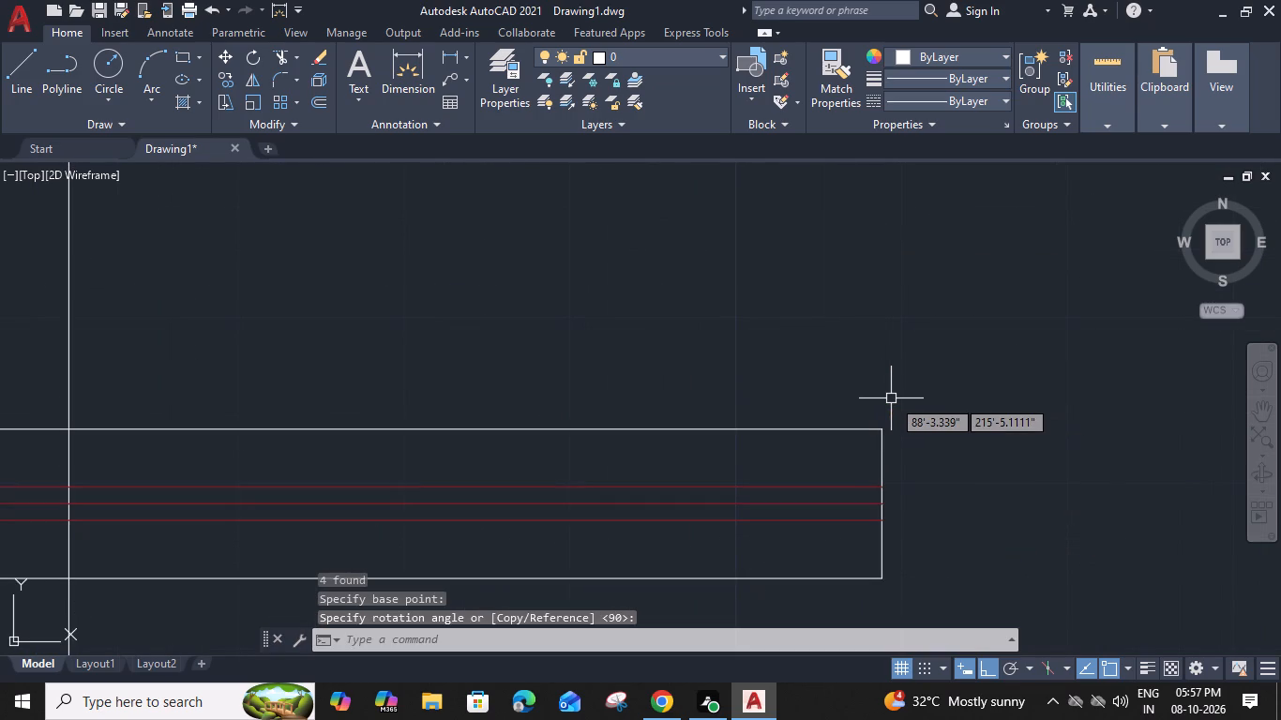
pyautogui.click(786, 442)
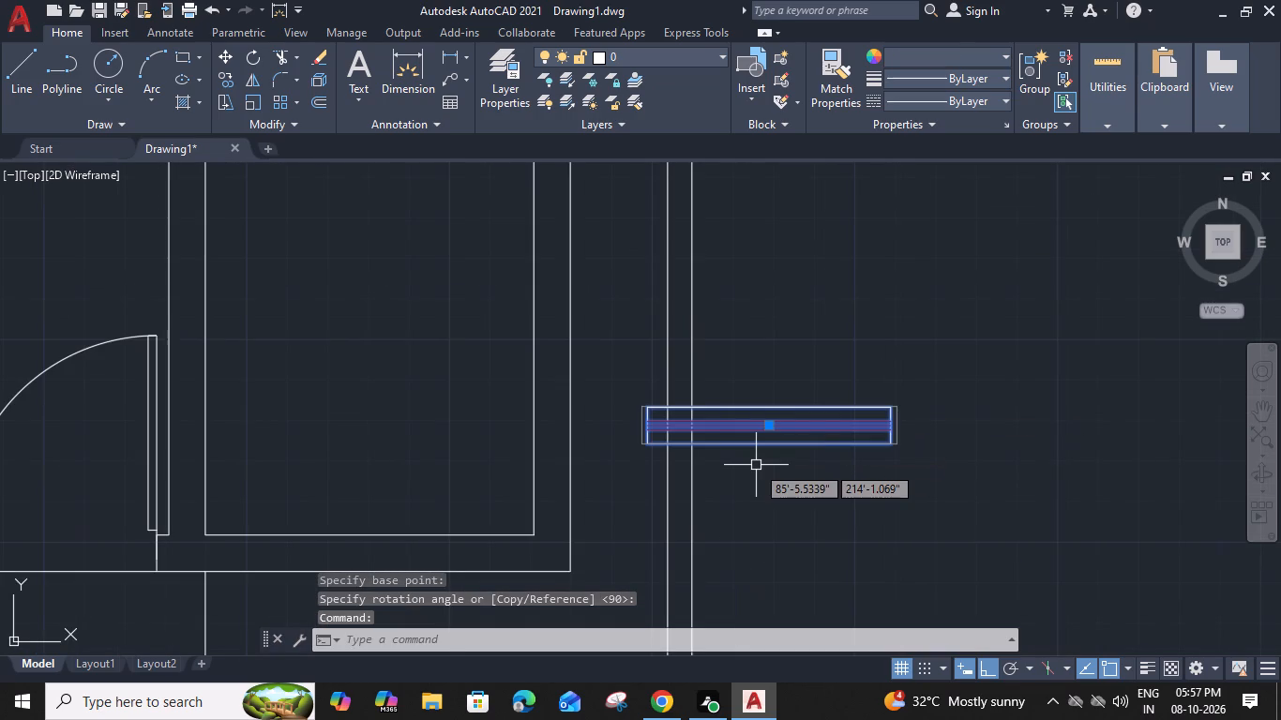
pyautogui.write('M')
pyautogui.press('space')
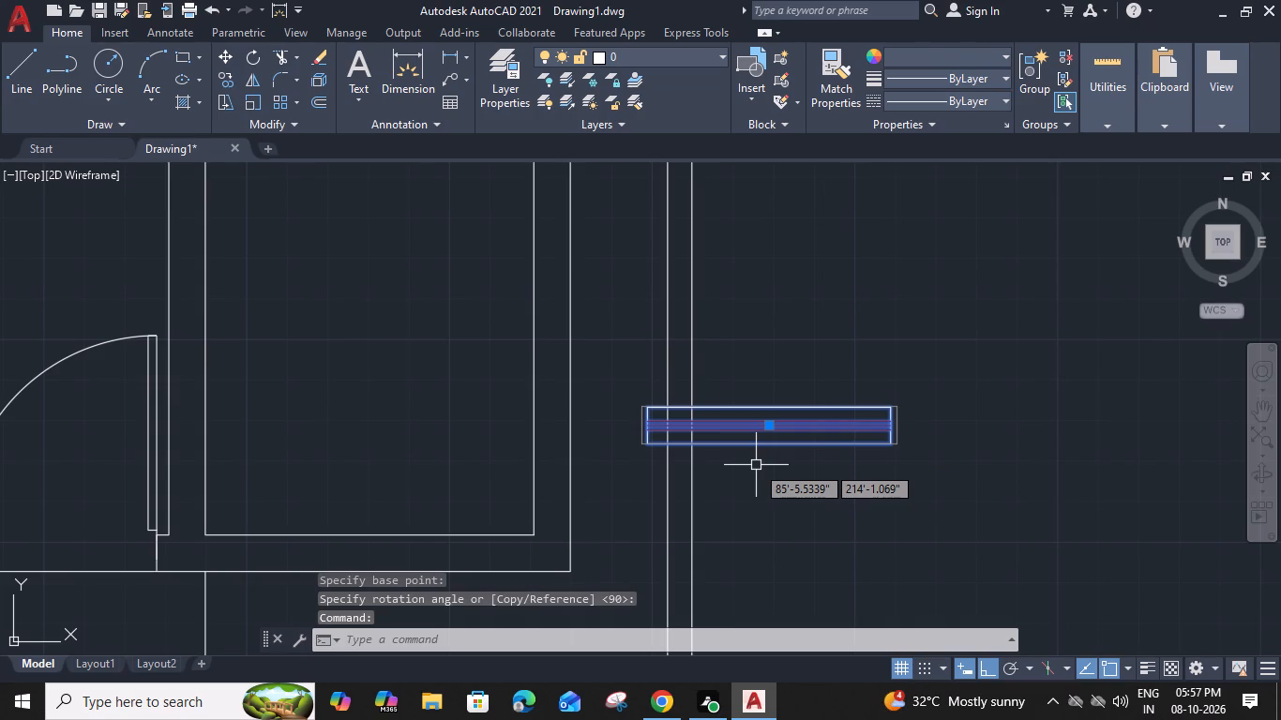
pyautogui.click(770, 447)
pyautogui.scroll(-3, 770, 447)
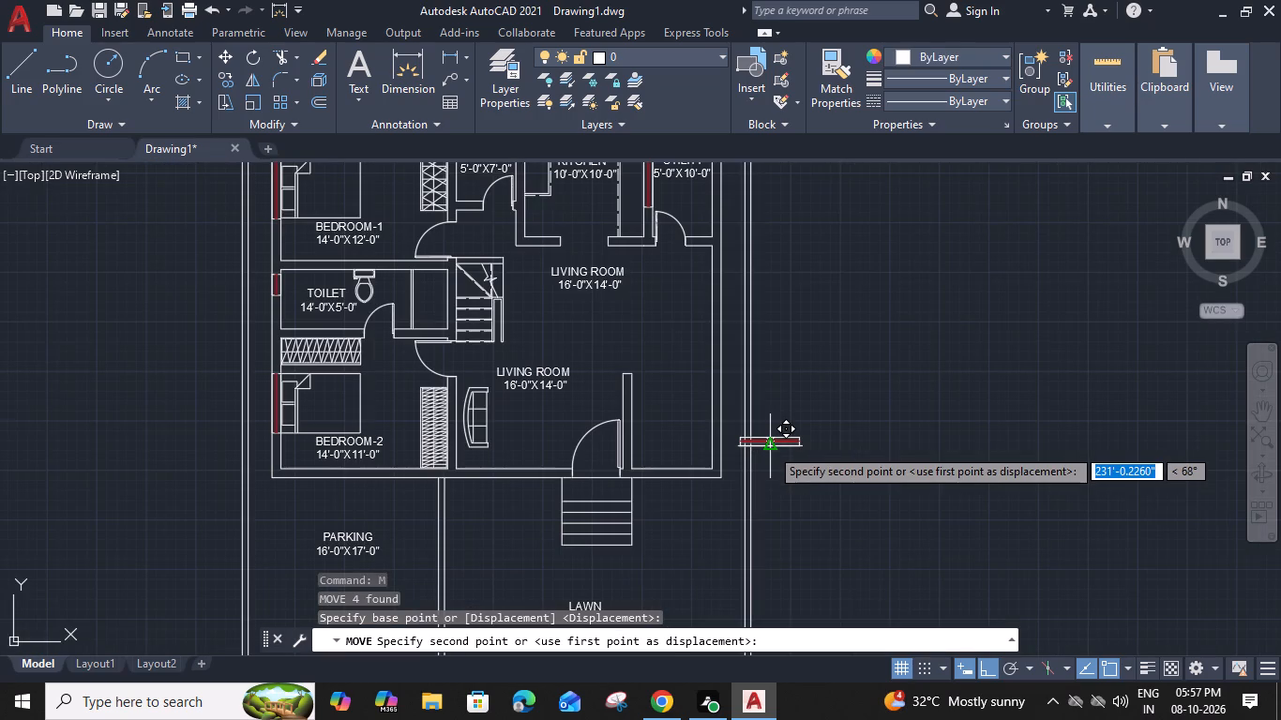
pyautogui.scroll(2, 528, 478)
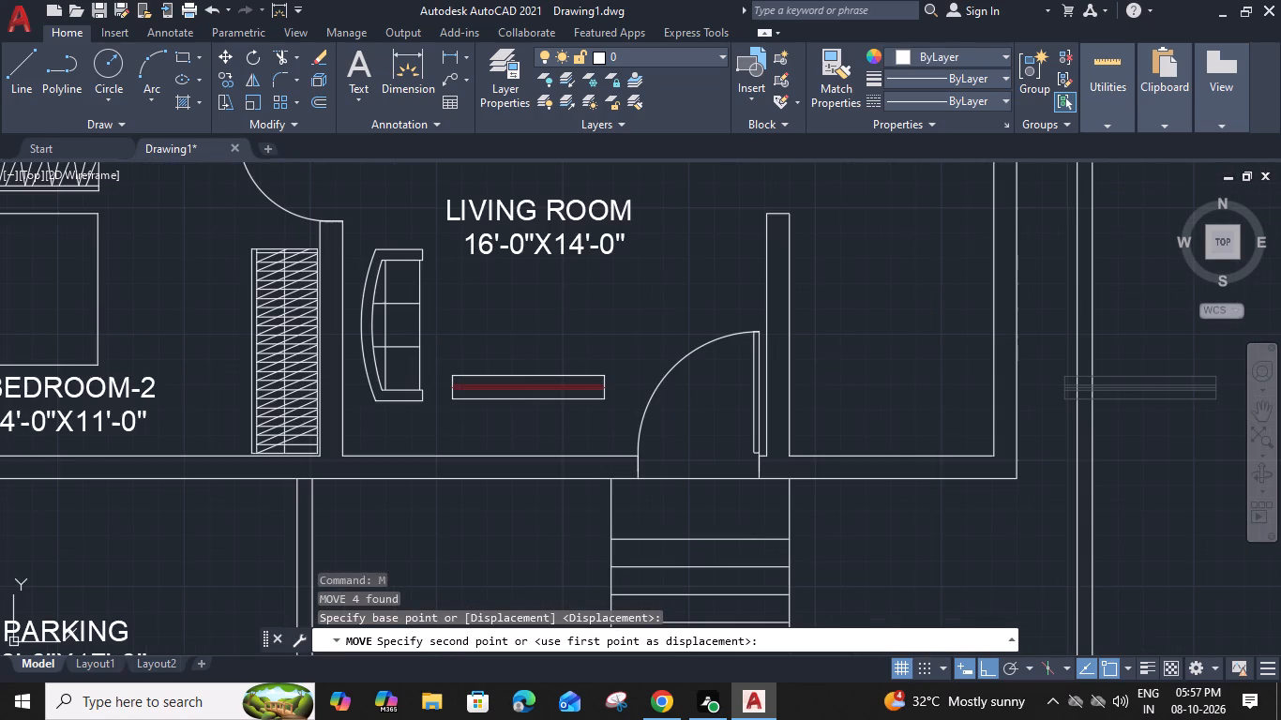
pyautogui.click(495, 479)
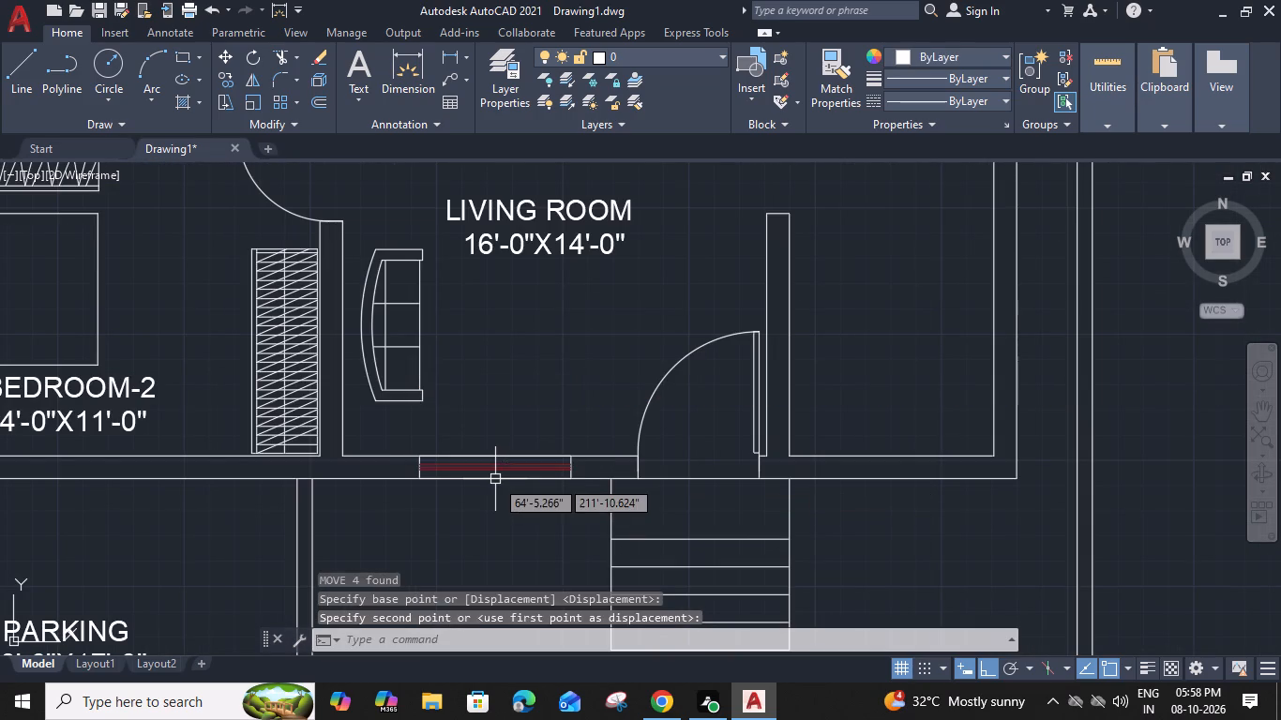
# Copy the LIVING ROOM's front window by its inner long side's midpoint into the front wall of BEDROOM-2, below the room label.
pyautogui.click(554, 465)
pyautogui.press('c')
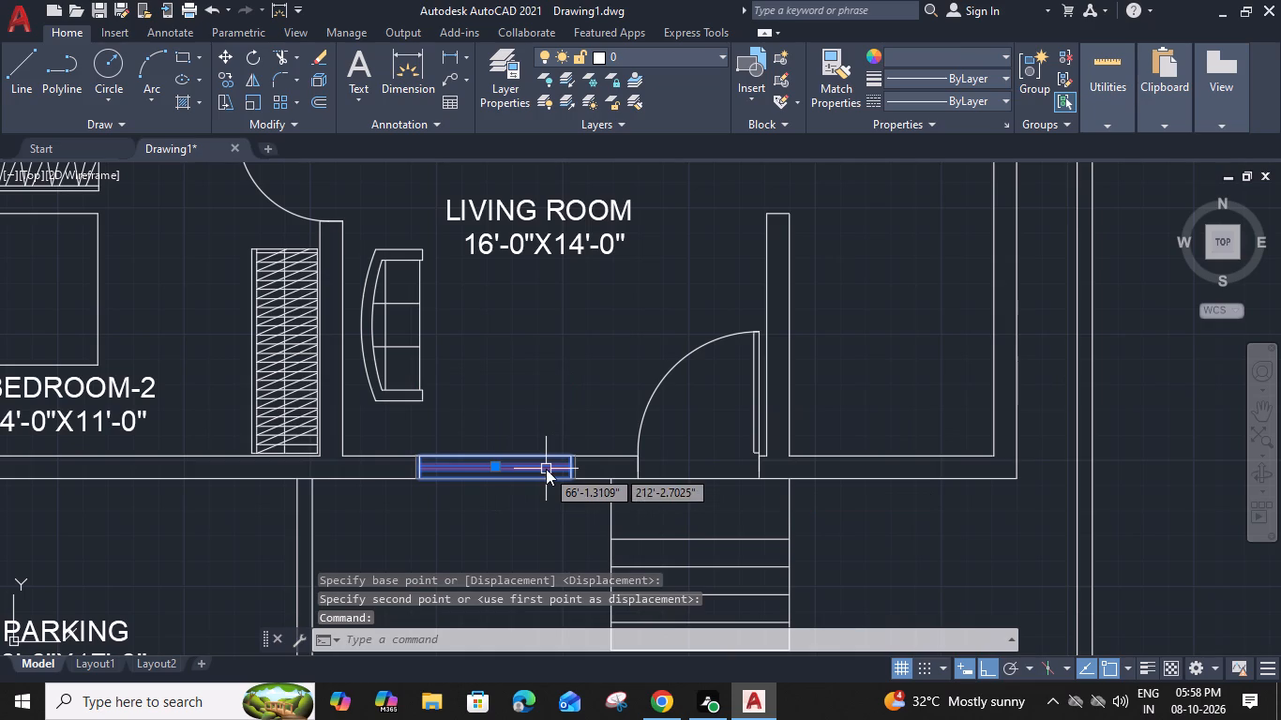
pyautogui.write('O')
pyautogui.press('space')
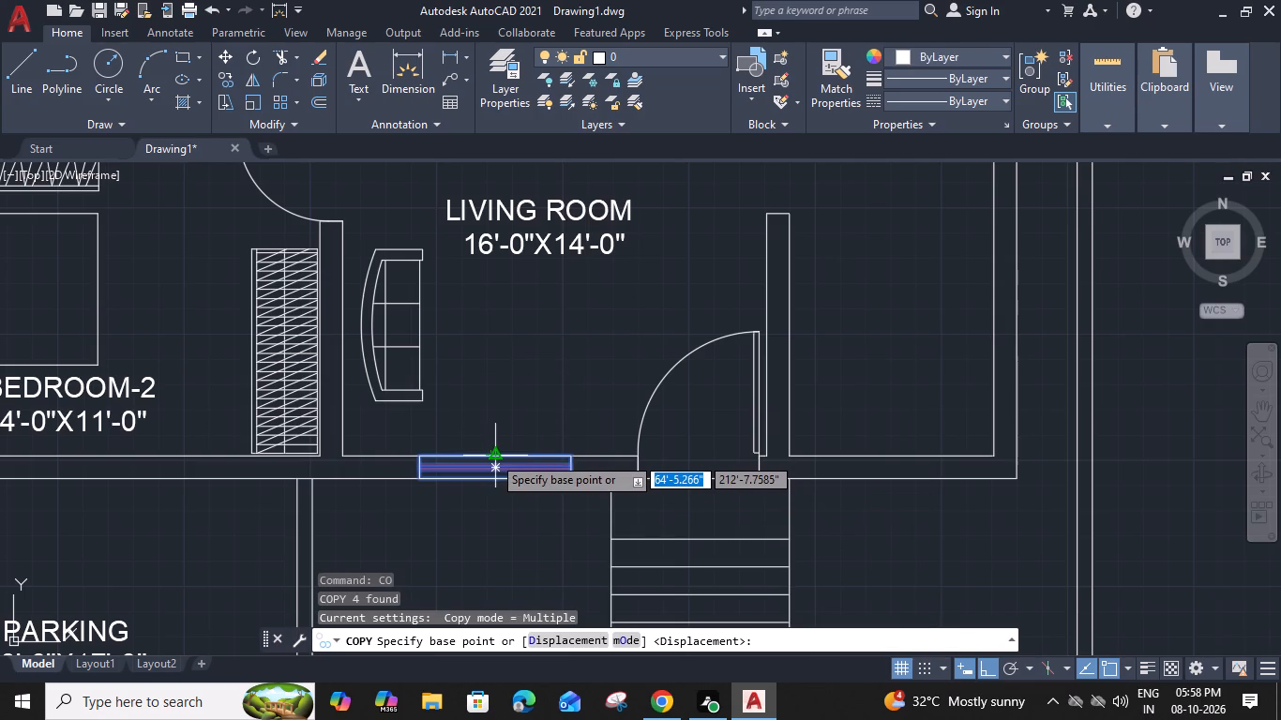
pyautogui.click(489, 455)
pyautogui.moveTo(210, 459); pyautogui.dragTo(491, 455, button='middle')
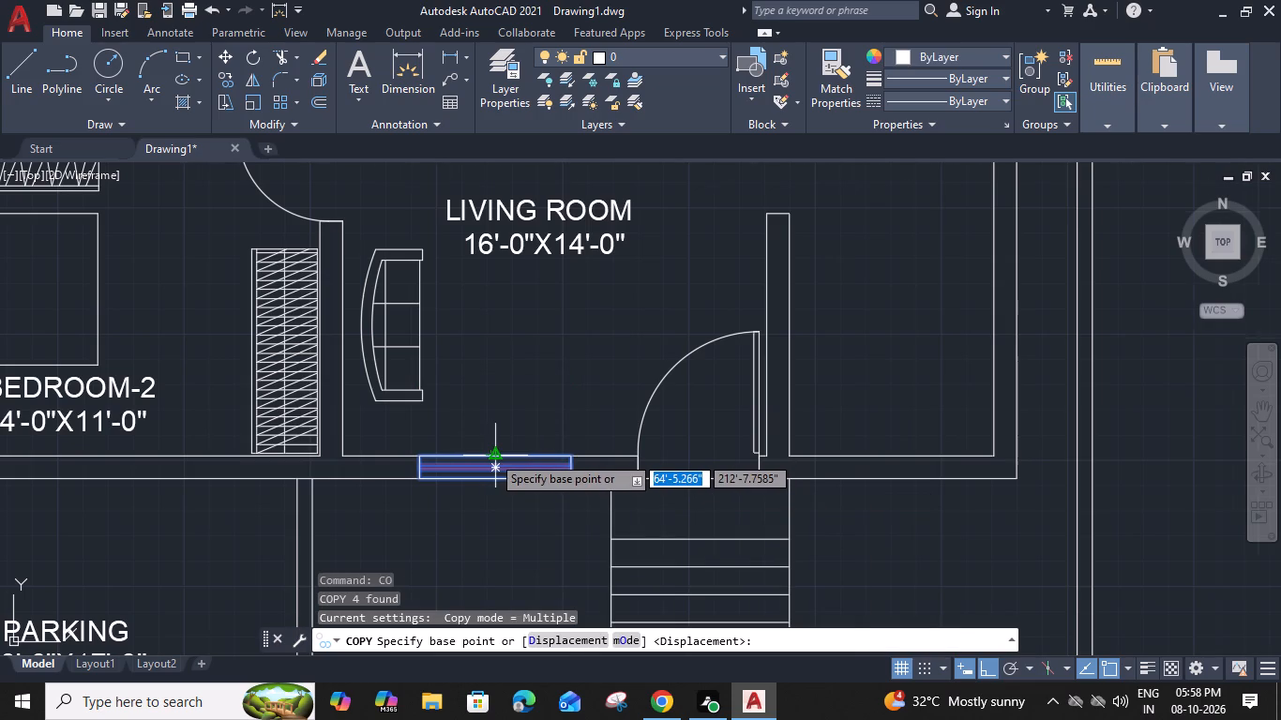
pyautogui.moveTo(491, 455); pyautogui.dragTo(521, 498, button='middle')
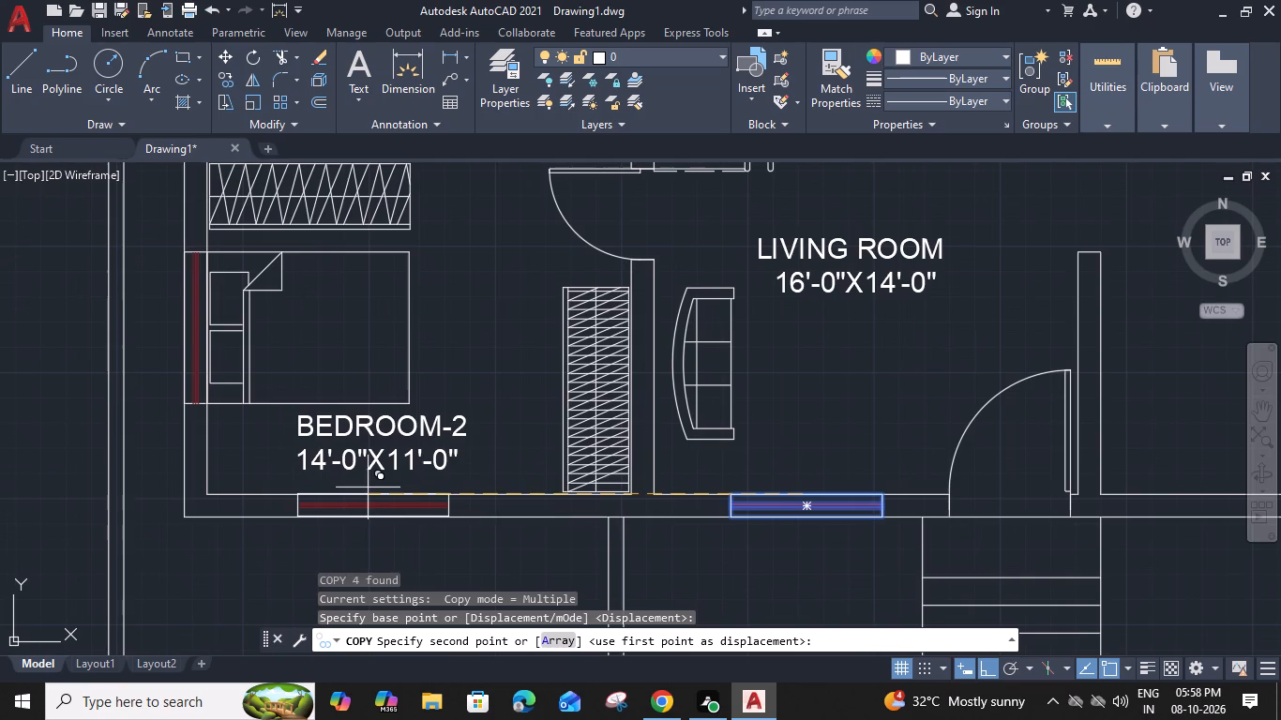
pyautogui.click(374, 497)
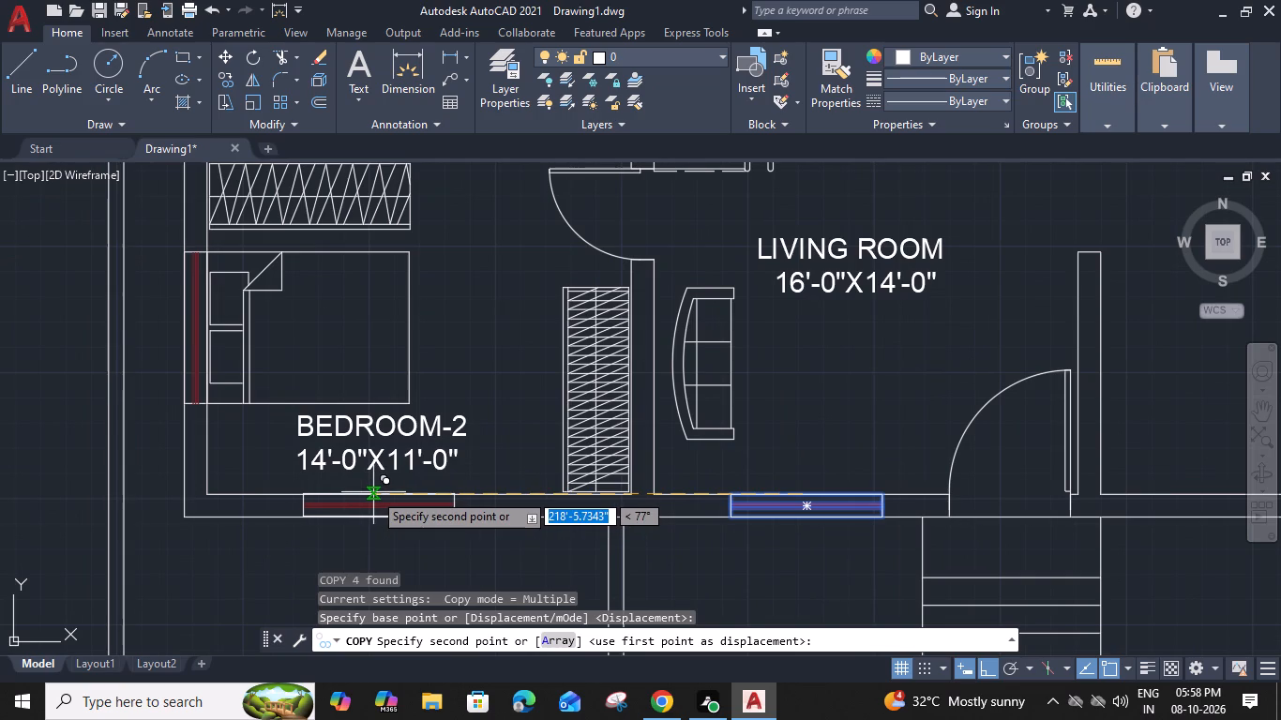
# Place another copy of the LIVING ROOM's front window in the KITCHEN's outer wall above the counter, and end the copying.
pyautogui.scroll(-3, 375, 493)
pyautogui.moveTo(543, 320); pyautogui.dragTo(533, 405, button='middle')
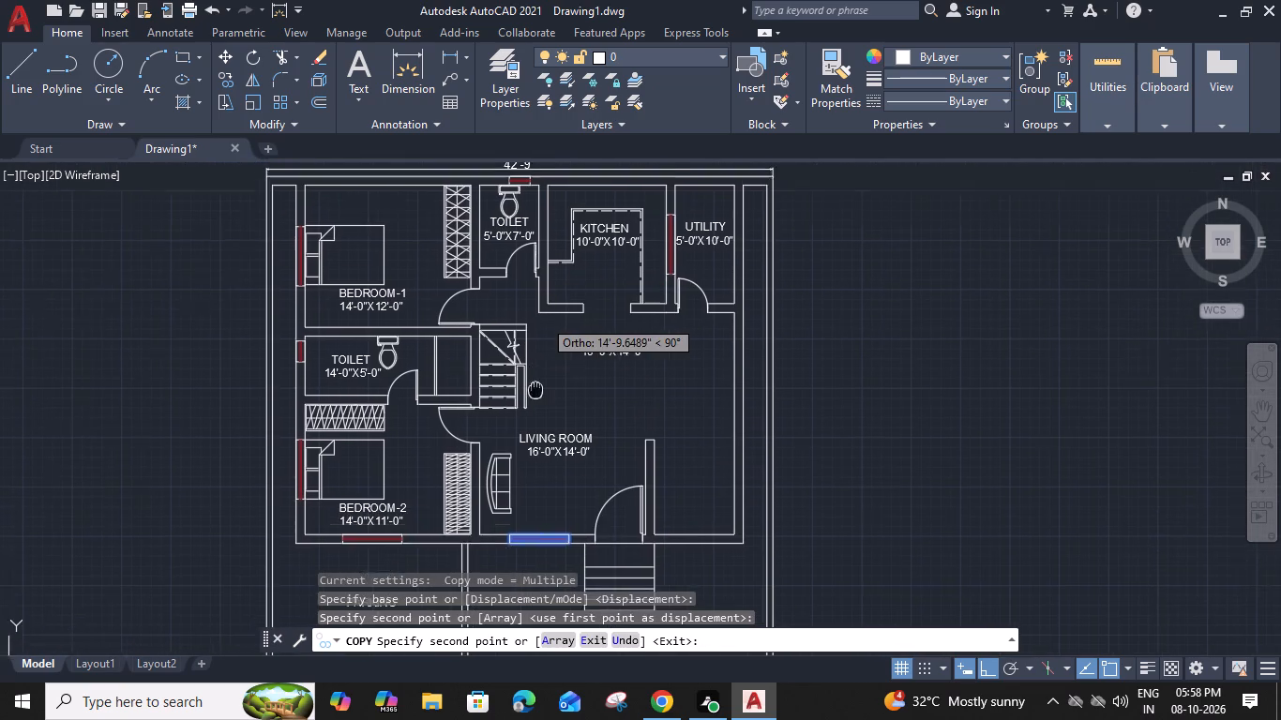
pyautogui.moveTo(533, 405); pyautogui.dragTo(525, 431, button='middle')
pyautogui.scroll(2, 591, 251)
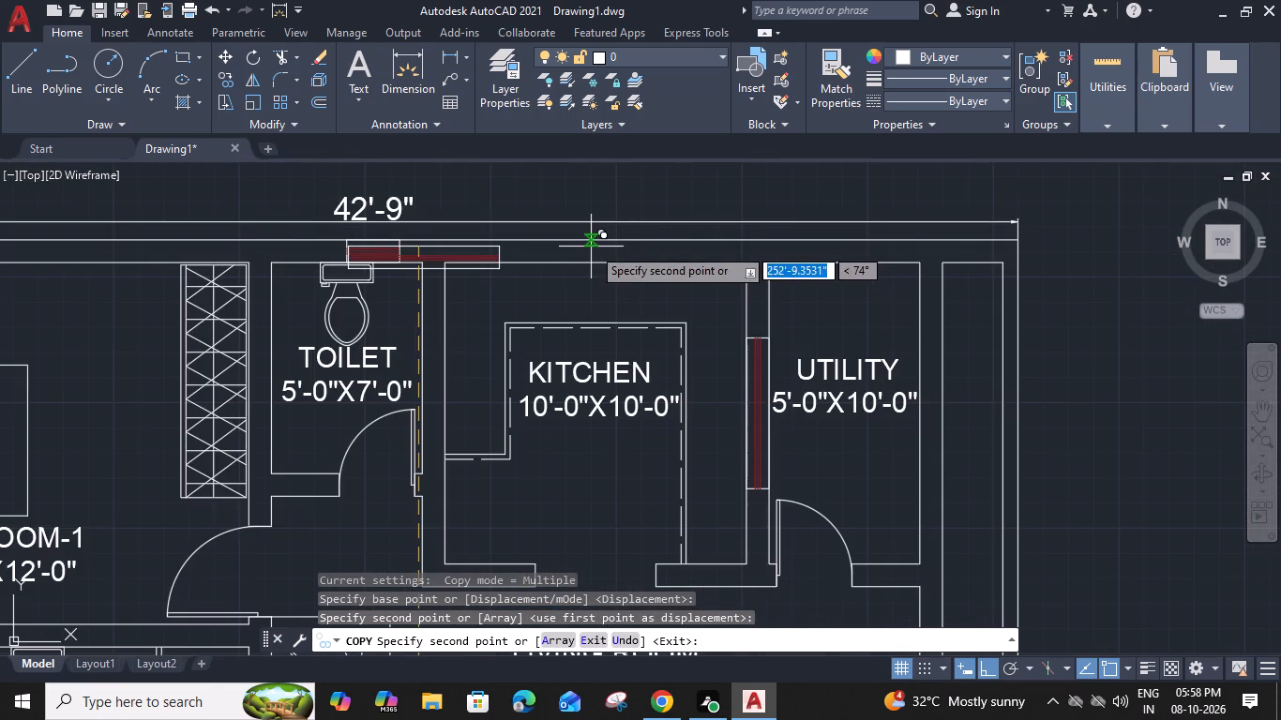
pyautogui.click(607, 240)
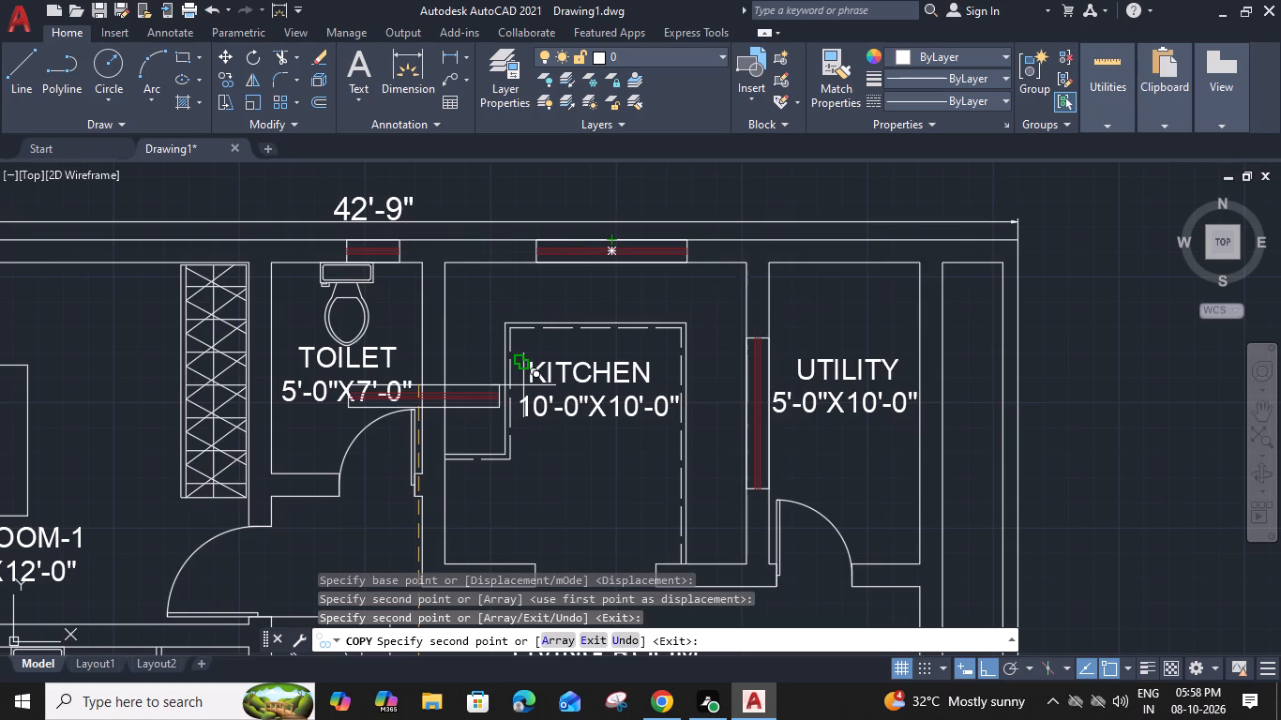
pyautogui.press('Escape')
# Copy the KITCHEN's outer-wall window by its inner side's midpoint into the outer wall of BEDROOM-1, between the bed and the wardrobe.
pyautogui.scroll(-3, 523, 386)
pyautogui.moveTo(528, 455); pyautogui.dragTo(545, 415, button='middle')
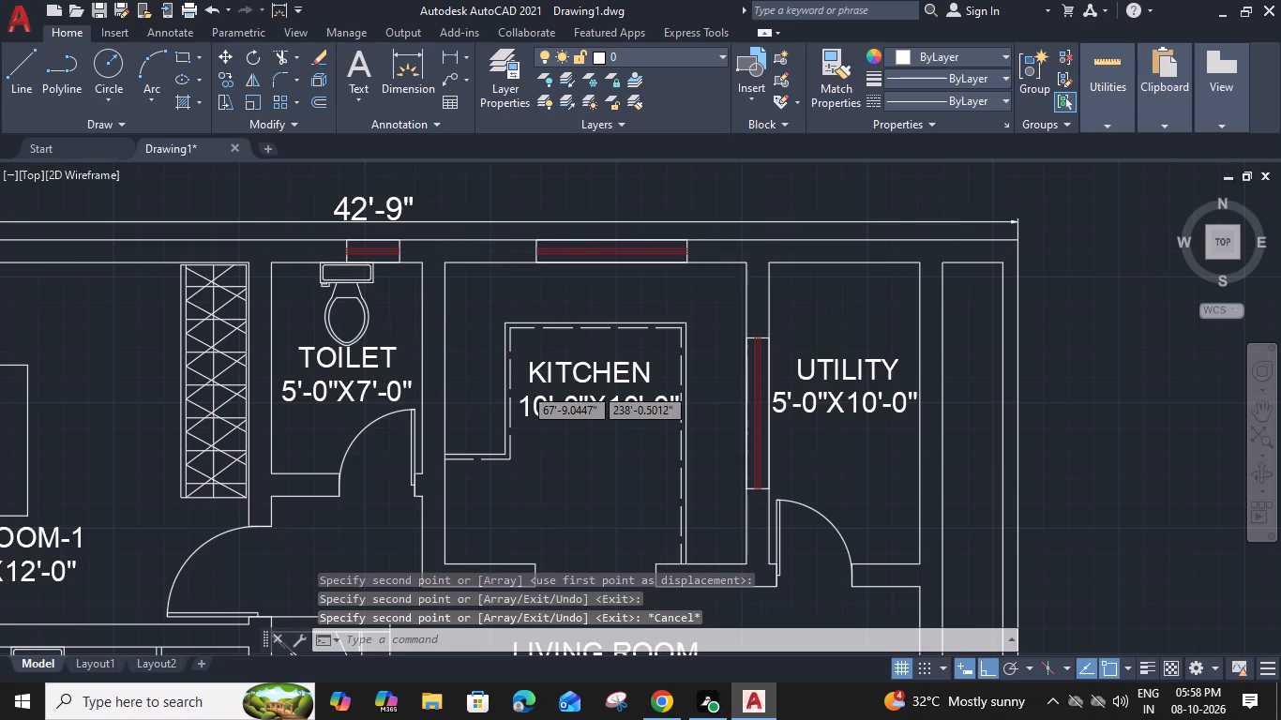
pyautogui.moveTo(545, 415); pyautogui.dragTo(687, 312, button='middle')
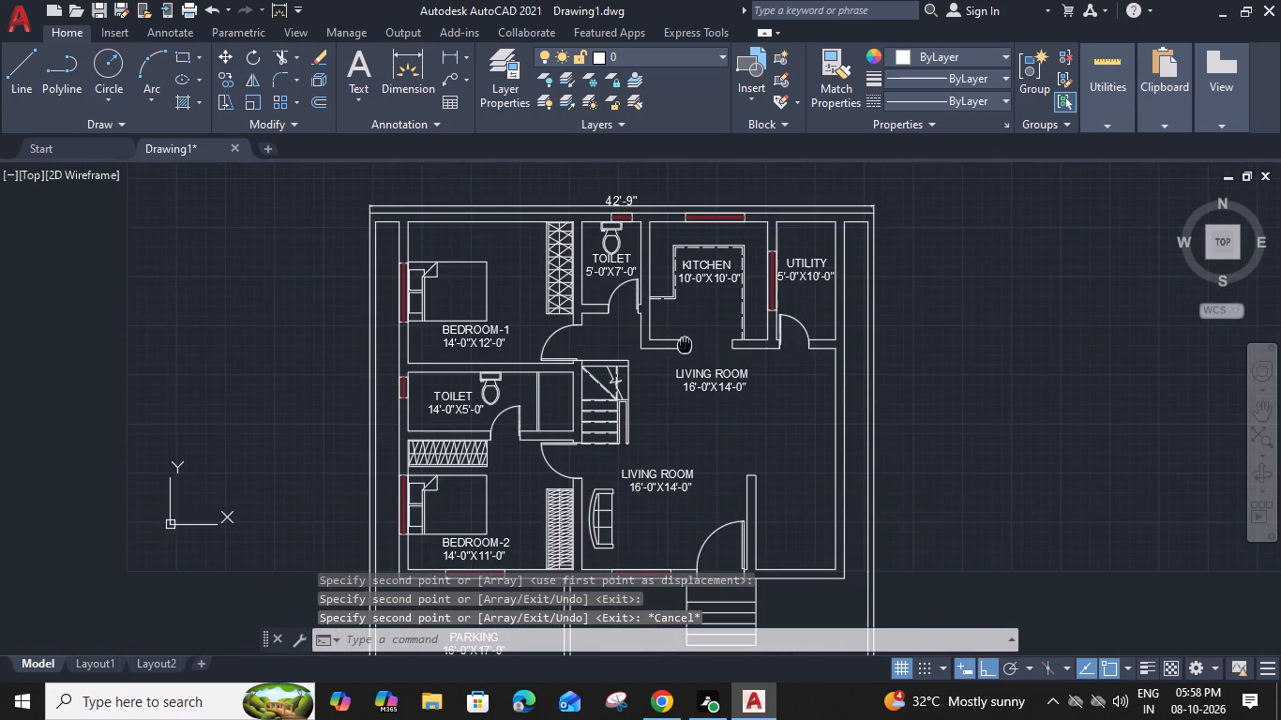
pyautogui.moveTo(647, 442); pyautogui.dragTo(627, 396, button='middle')
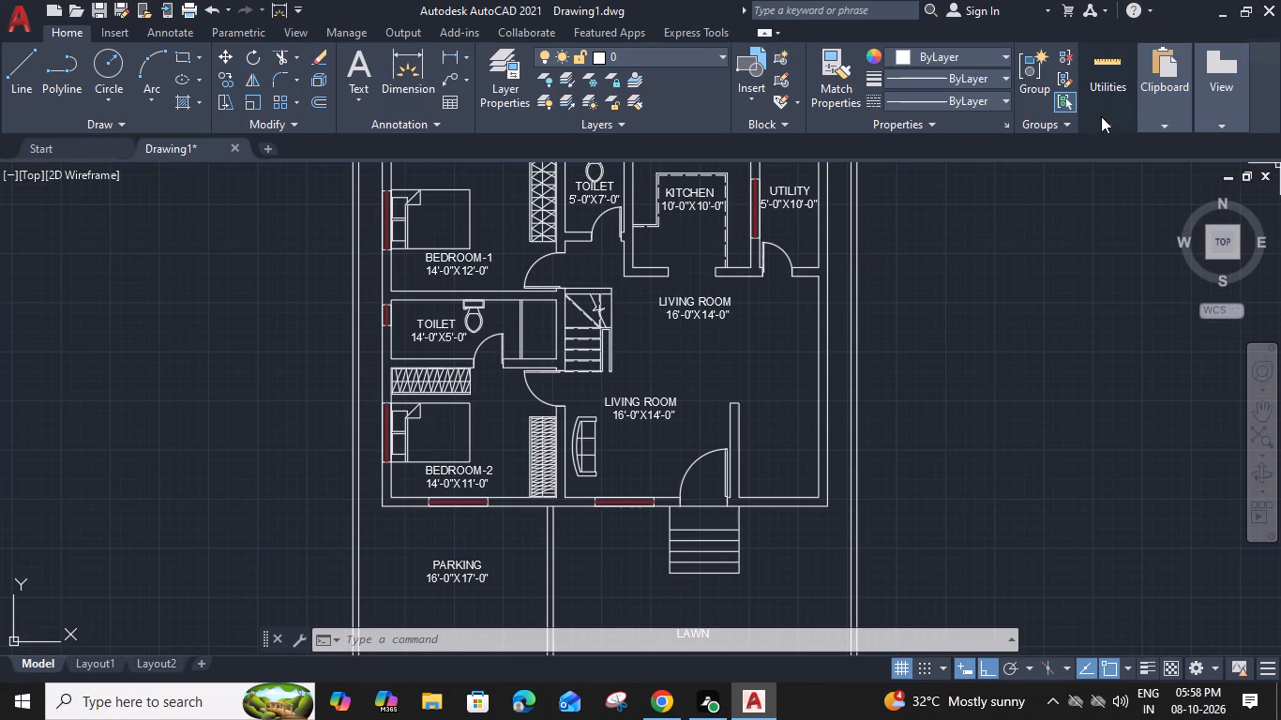
pyautogui.scroll(-1, 653, 386)
pyautogui.moveTo(655, 385); pyautogui.dragTo(653, 386, button='middle')
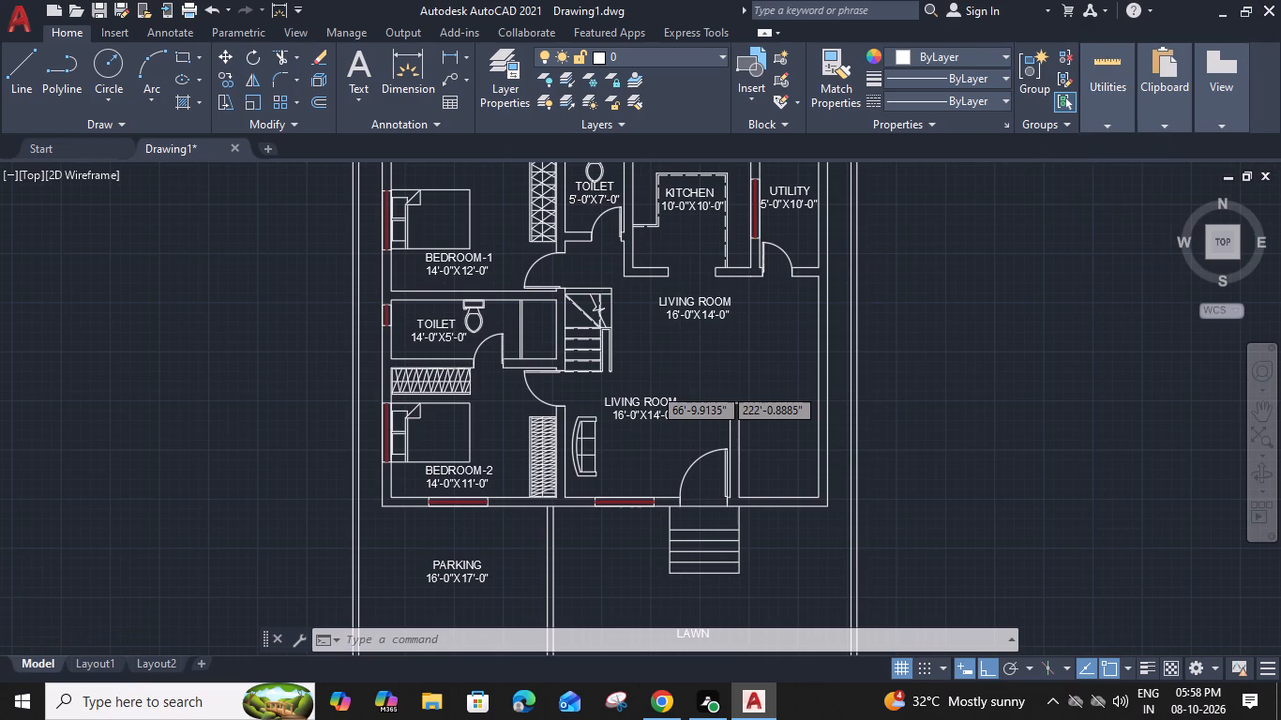
pyautogui.moveTo(653, 386); pyautogui.dragTo(716, 438, button='middle')
pyautogui.scroll(3, 741, 292)
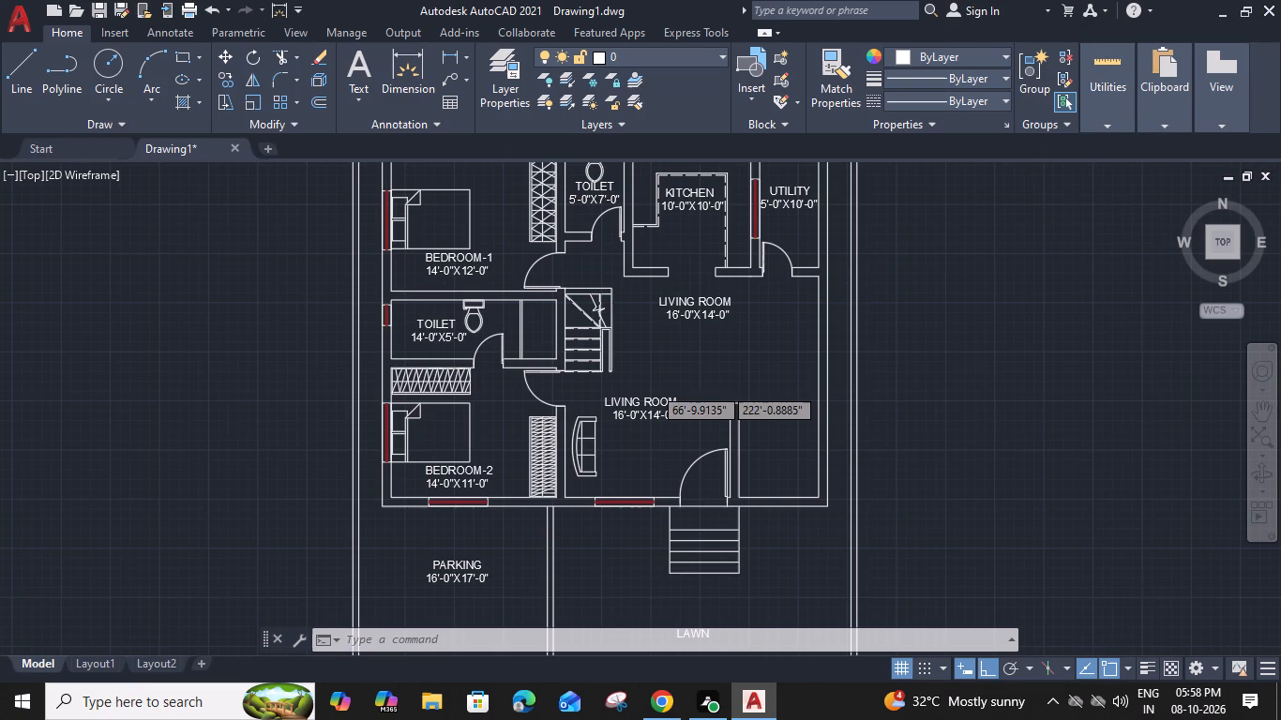
pyautogui.scroll(2, 789, 282)
pyautogui.click(801, 280)
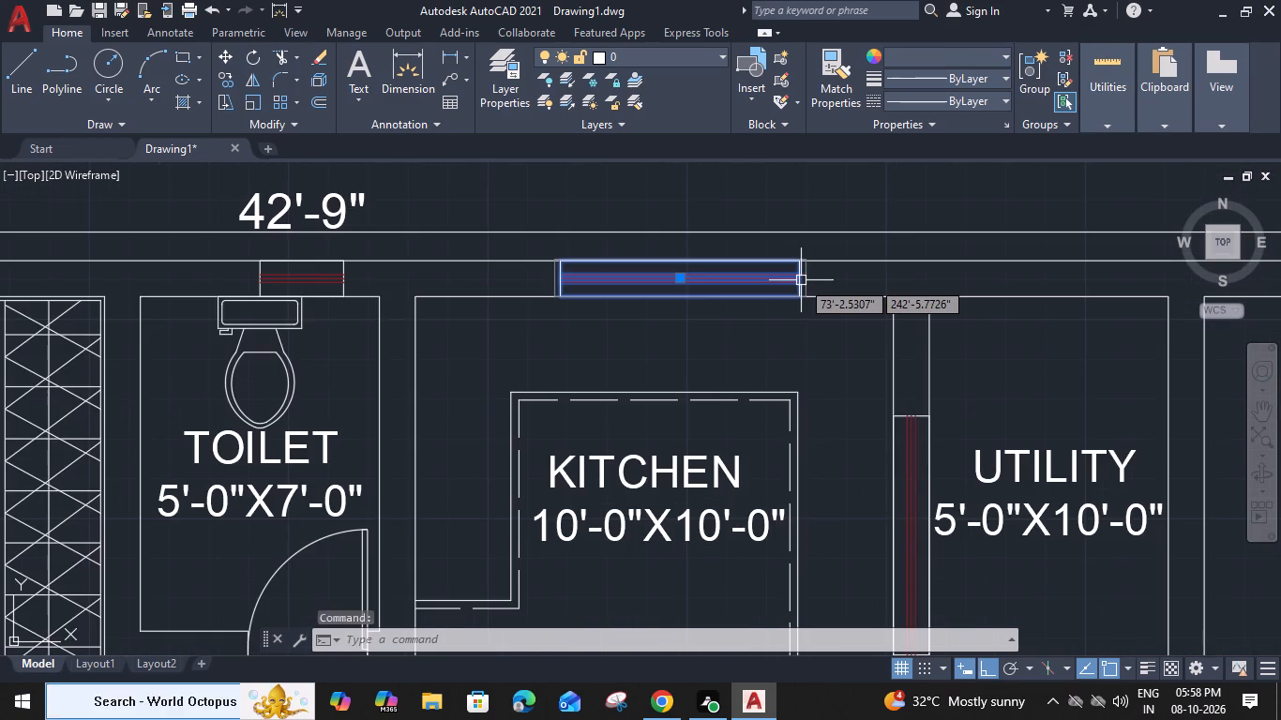
pyautogui.write('CO')
pyautogui.press('space')
pyautogui.click(683, 297)
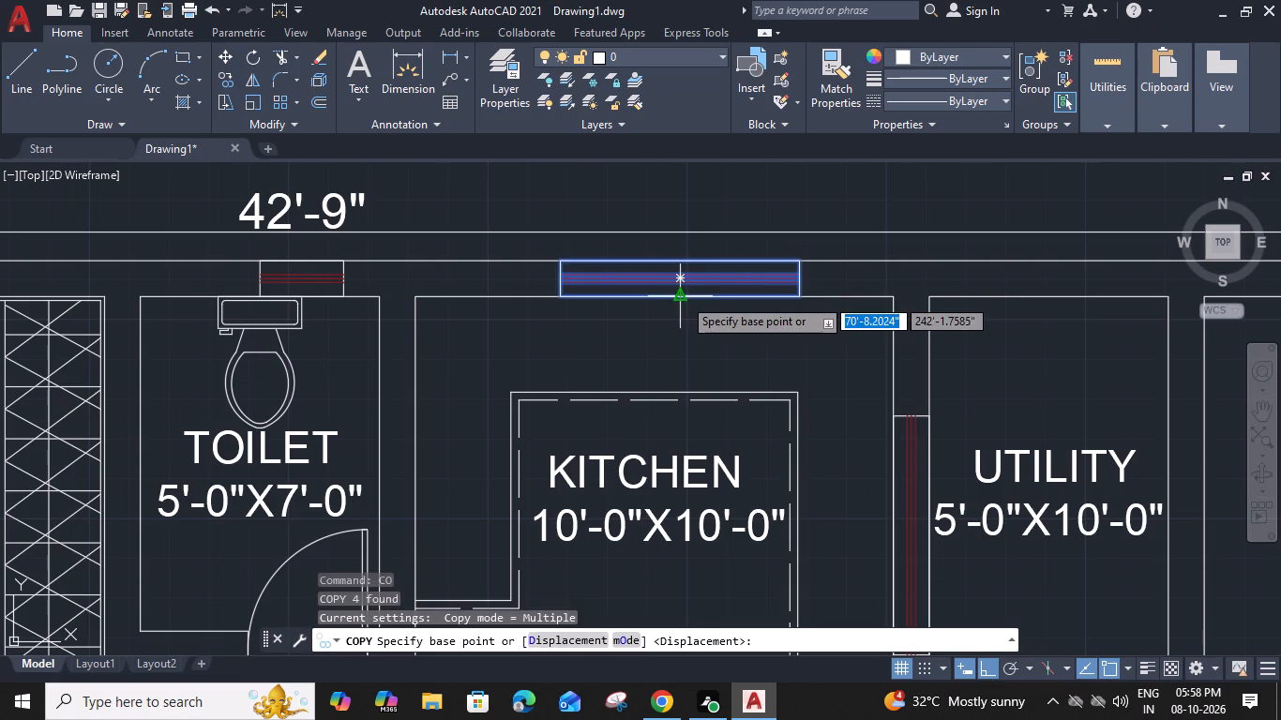
pyautogui.scroll(-2, 683, 297)
pyautogui.moveTo(476, 307); pyautogui.dragTo(765, 334, button='middle')
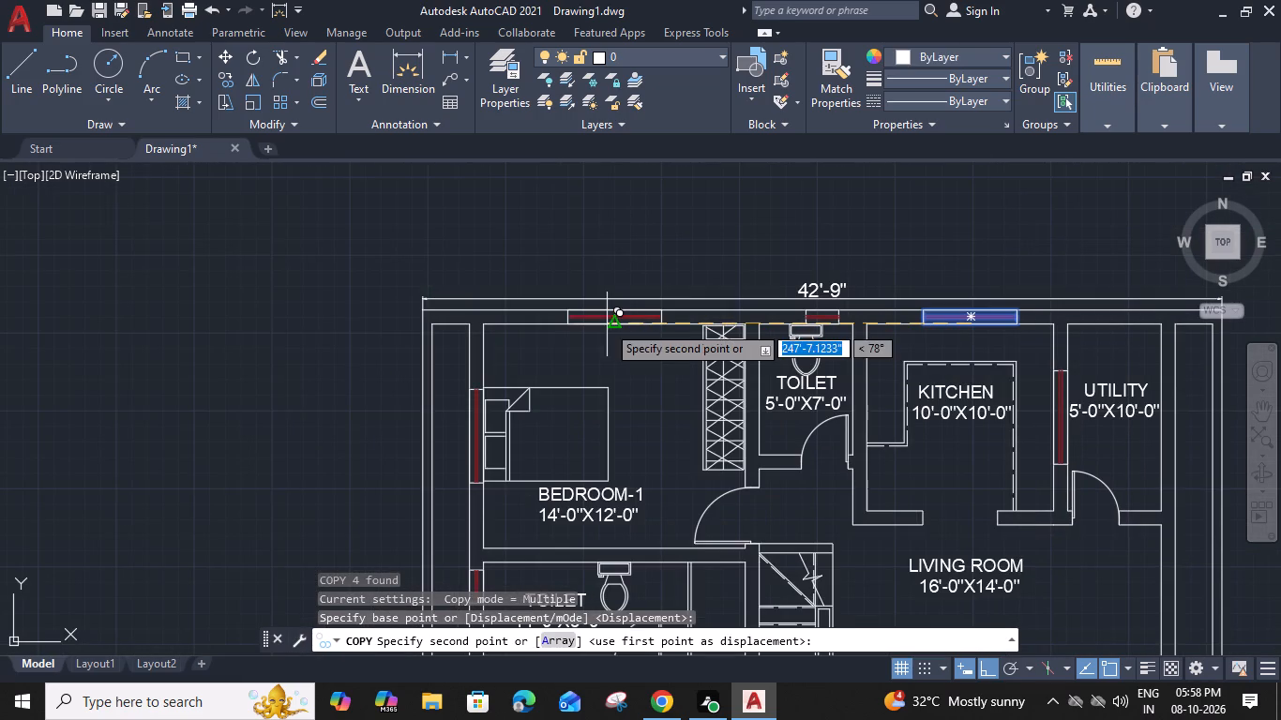
pyautogui.click(610, 324)
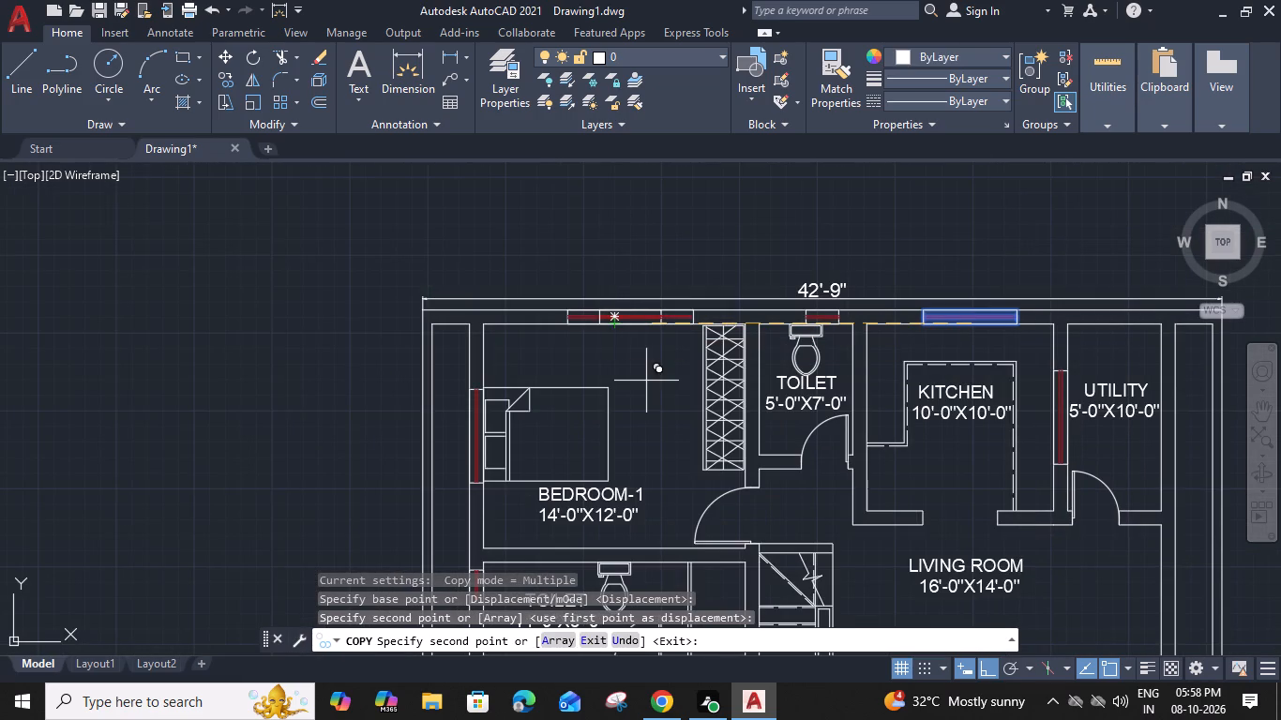
# Place another copy of the KITCHEN window in the front wall on the far side of the entrance door, and end the copying.
pyautogui.moveTo(999, 472); pyautogui.dragTo(762, 112, button='middle')
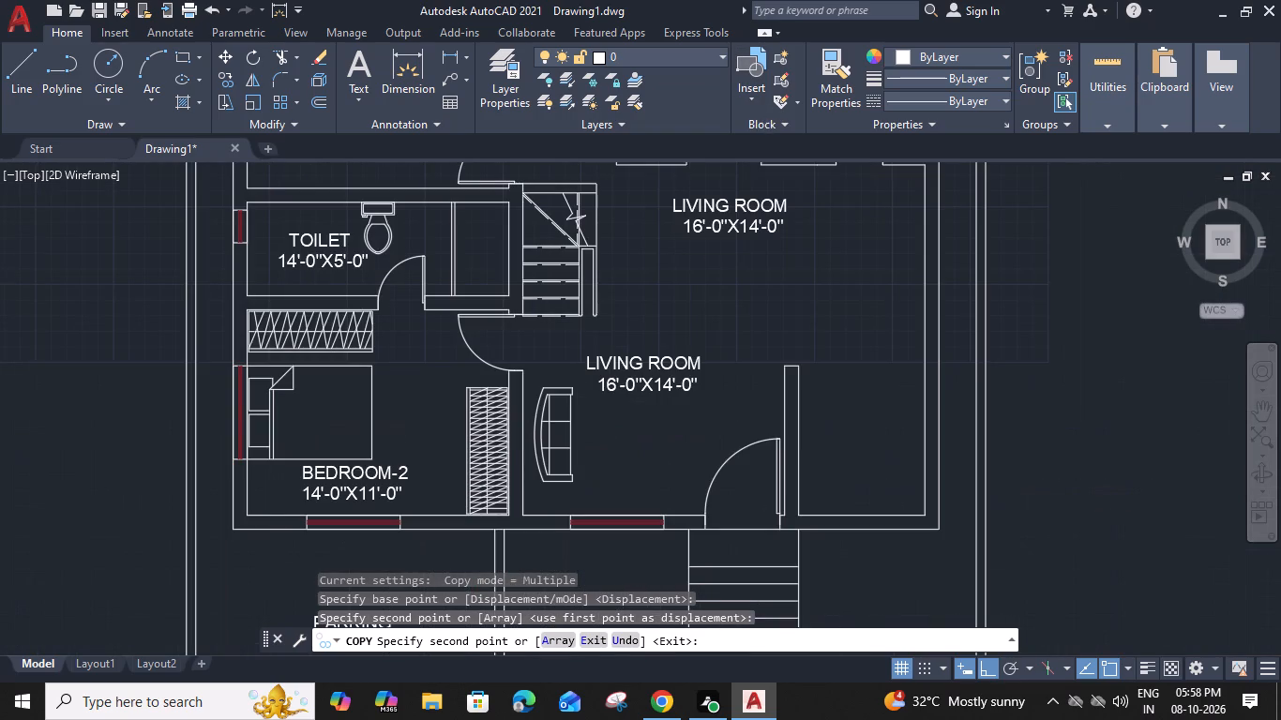
pyautogui.click(866, 532)
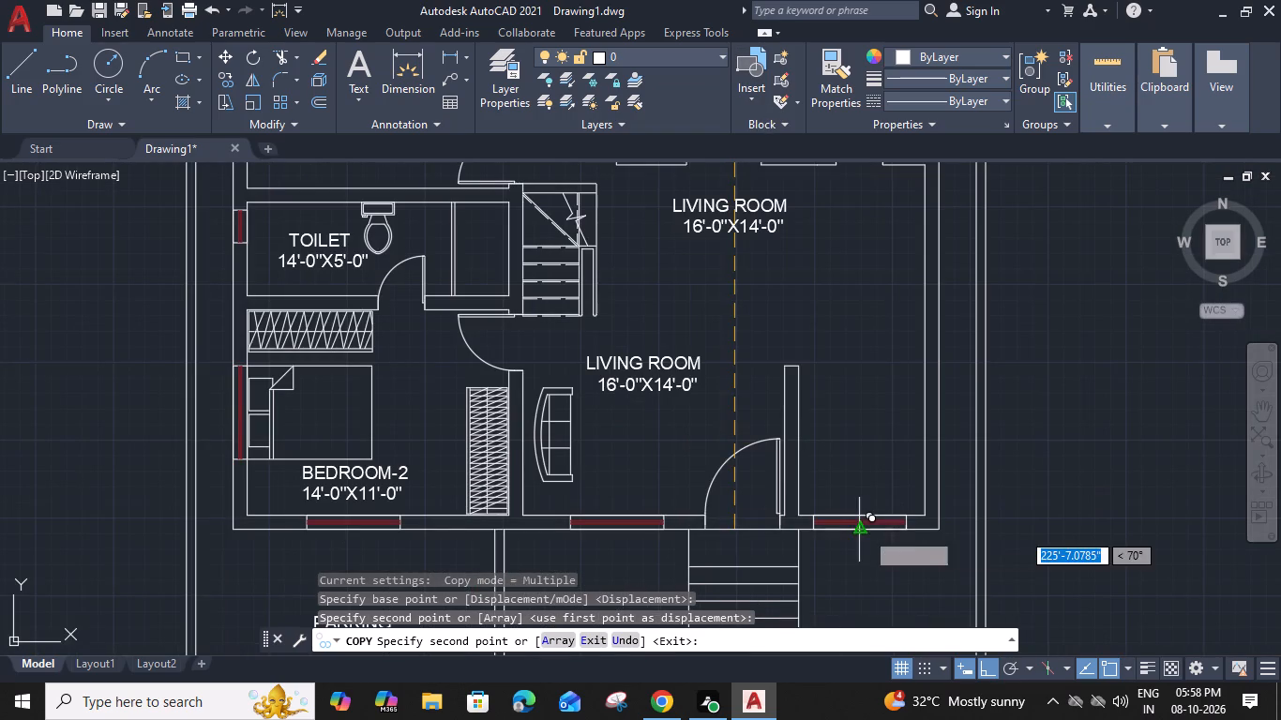
pyautogui.press('Escape')
# Move the front-wall window beyond the entrance door slightly along the wall, away from the door, using its inner corner as base point.
pyautogui.moveTo(865, 468); pyautogui.dragTo(774, 319, button='middle')
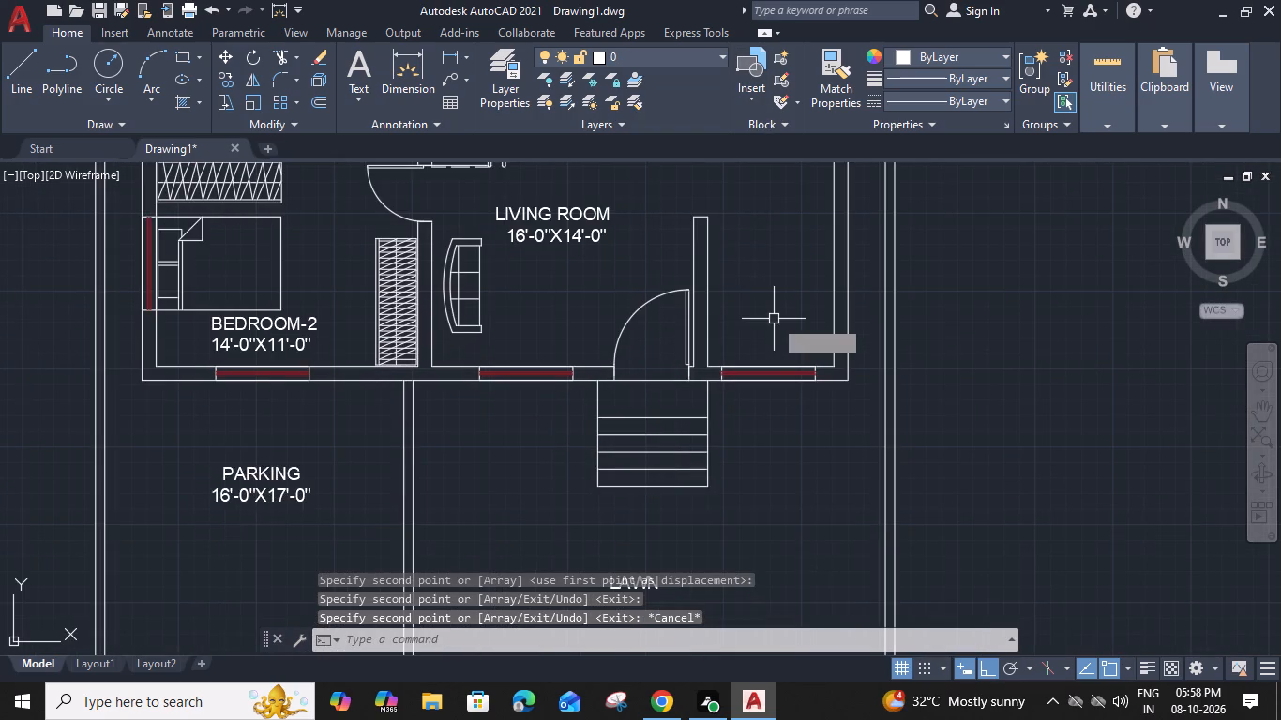
pyautogui.scroll(2, 800, 368)
pyautogui.click(838, 381)
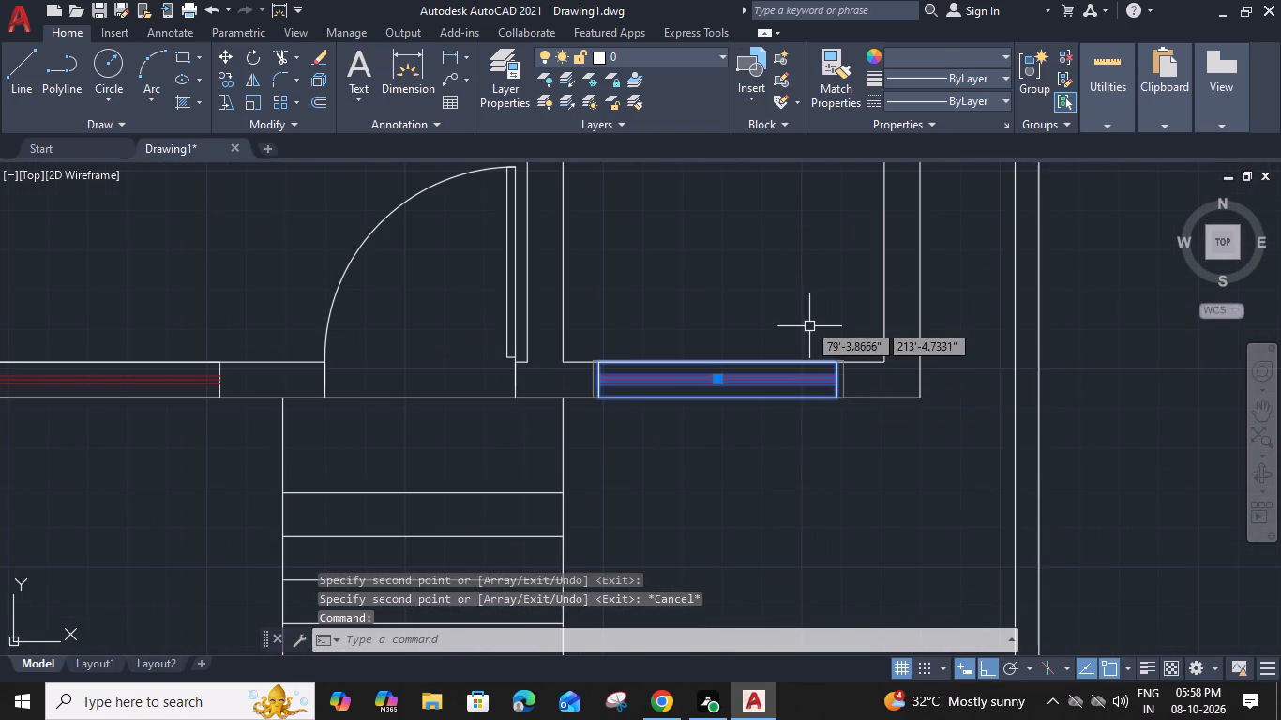
pyautogui.press('m')
pyautogui.press('space')
pyautogui.click(836, 367)
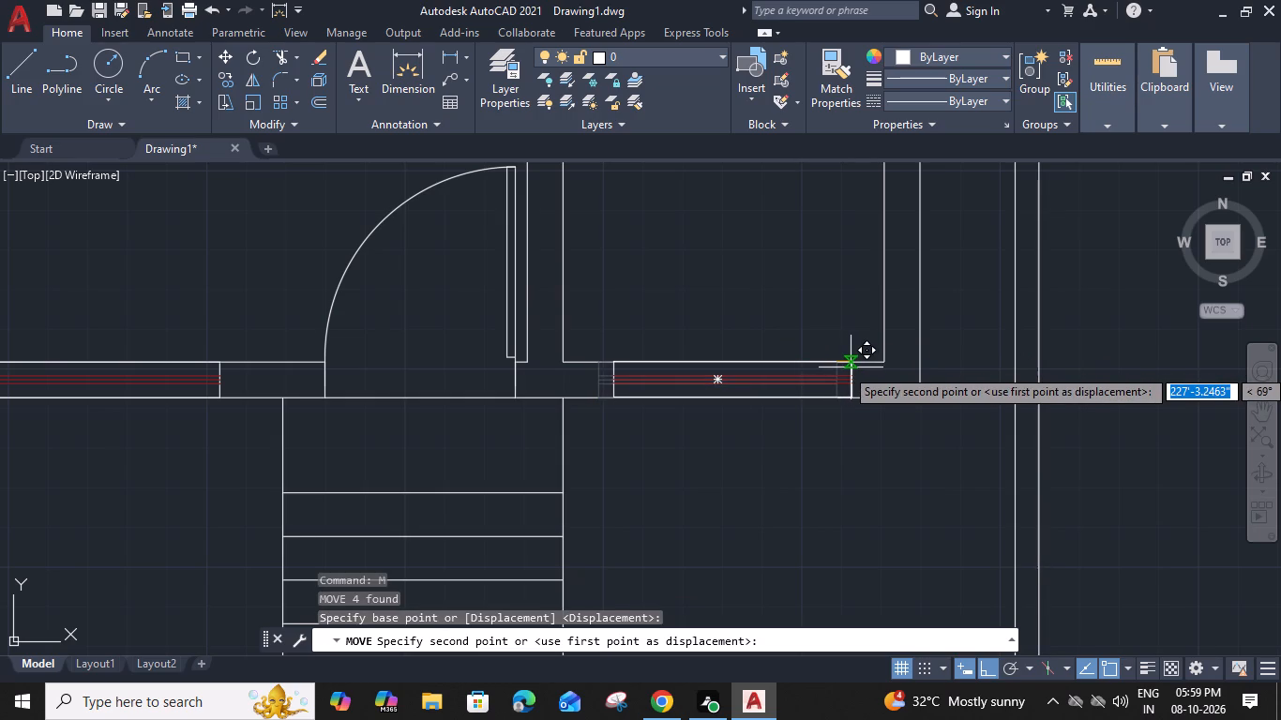
pyautogui.click(847, 363)
# Draw a short line across the outer wall's thickness at the UTILITY's inner corner on the KITCHEN side.
pyautogui.scroll(-2, 594, 352)
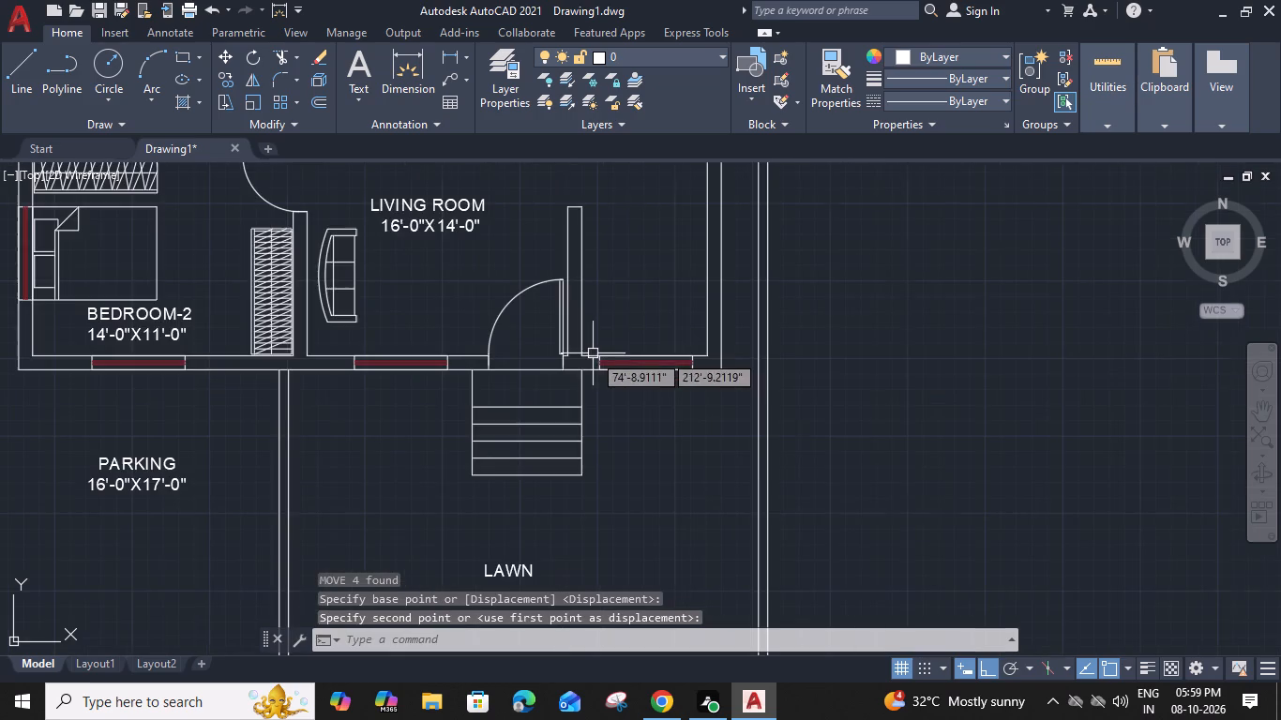
pyautogui.moveTo(505, 365); pyautogui.dragTo(705, 398, button='middle')
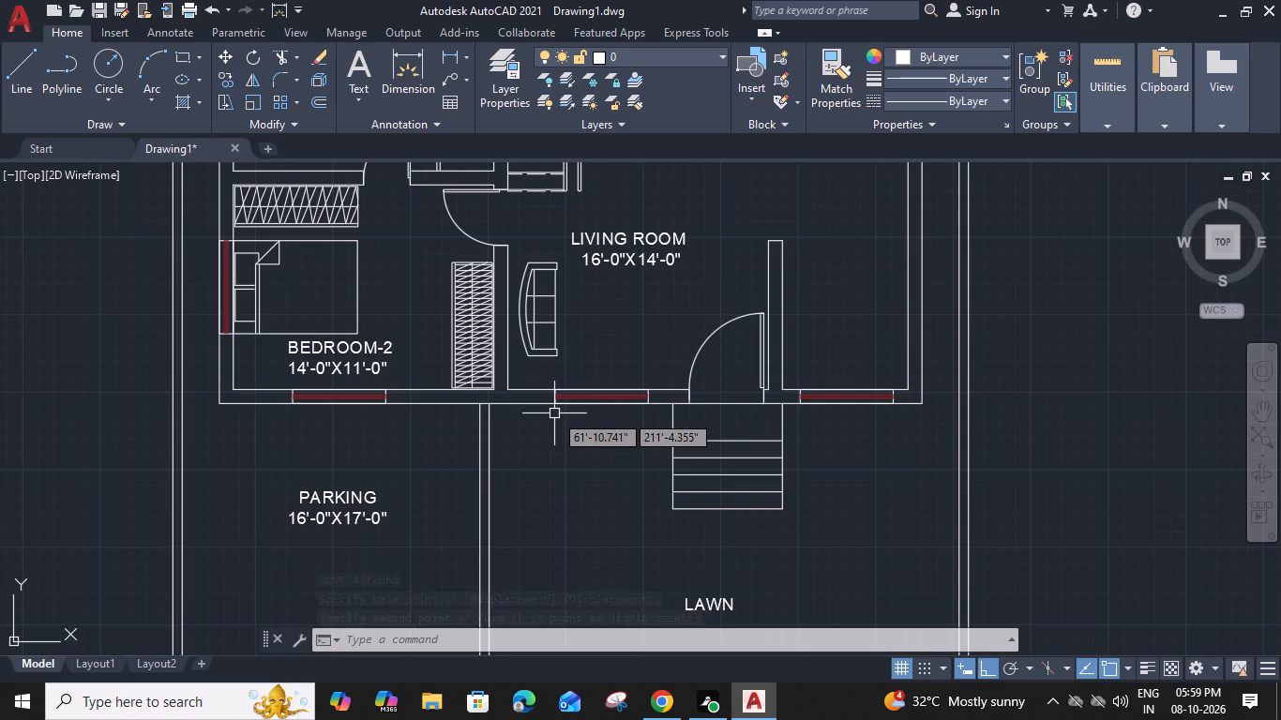
pyautogui.scroll(-1, 554, 413)
pyautogui.moveTo(530, 336); pyautogui.dragTo(561, 379, button='middle')
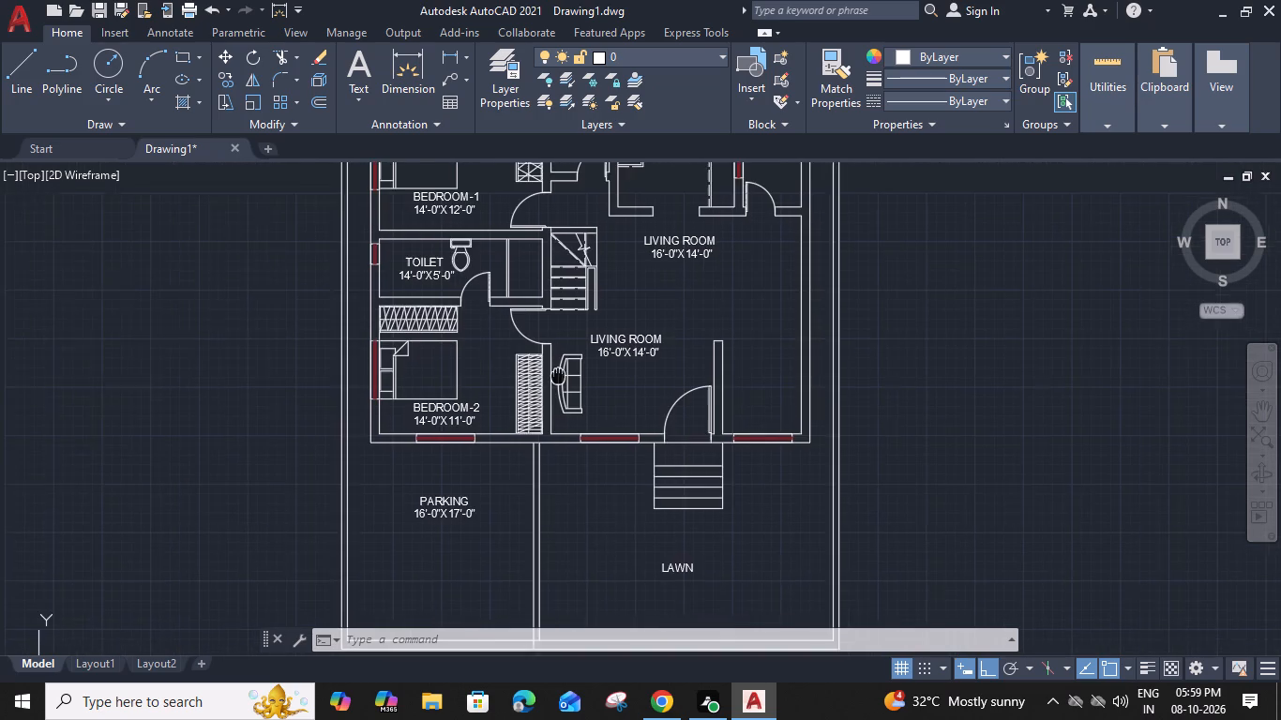
pyautogui.moveTo(561, 379); pyautogui.dragTo(579, 393, button='middle')
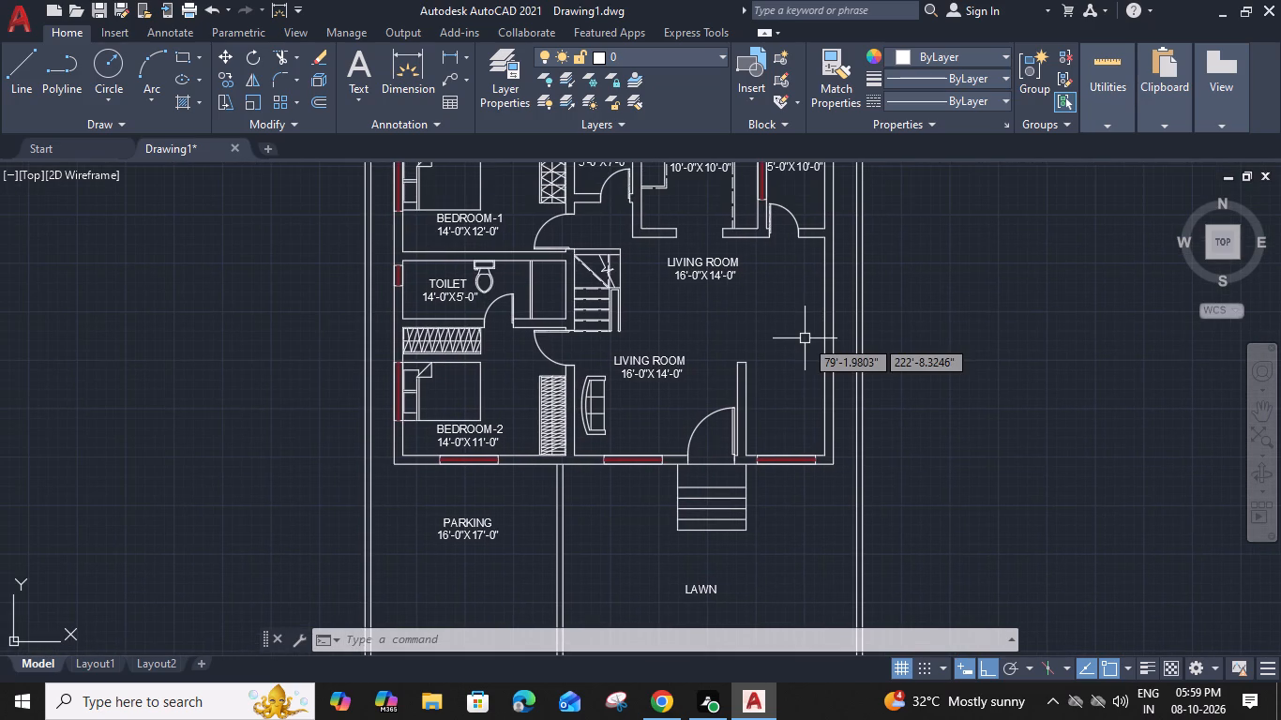
pyautogui.moveTo(805, 340); pyautogui.dragTo(717, 511, button='middle')
pyautogui.scroll(2, 707, 296)
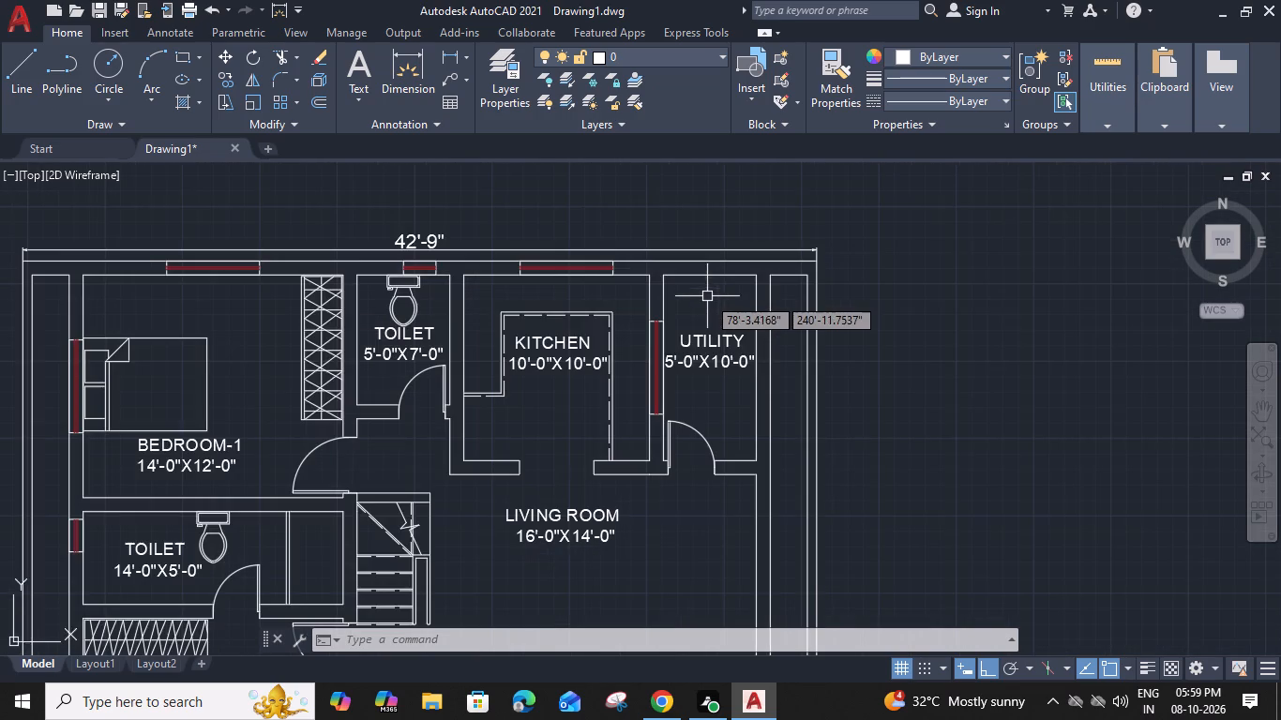
pyautogui.moveTo(705, 299); pyautogui.dragTo(660, 332, button='middle')
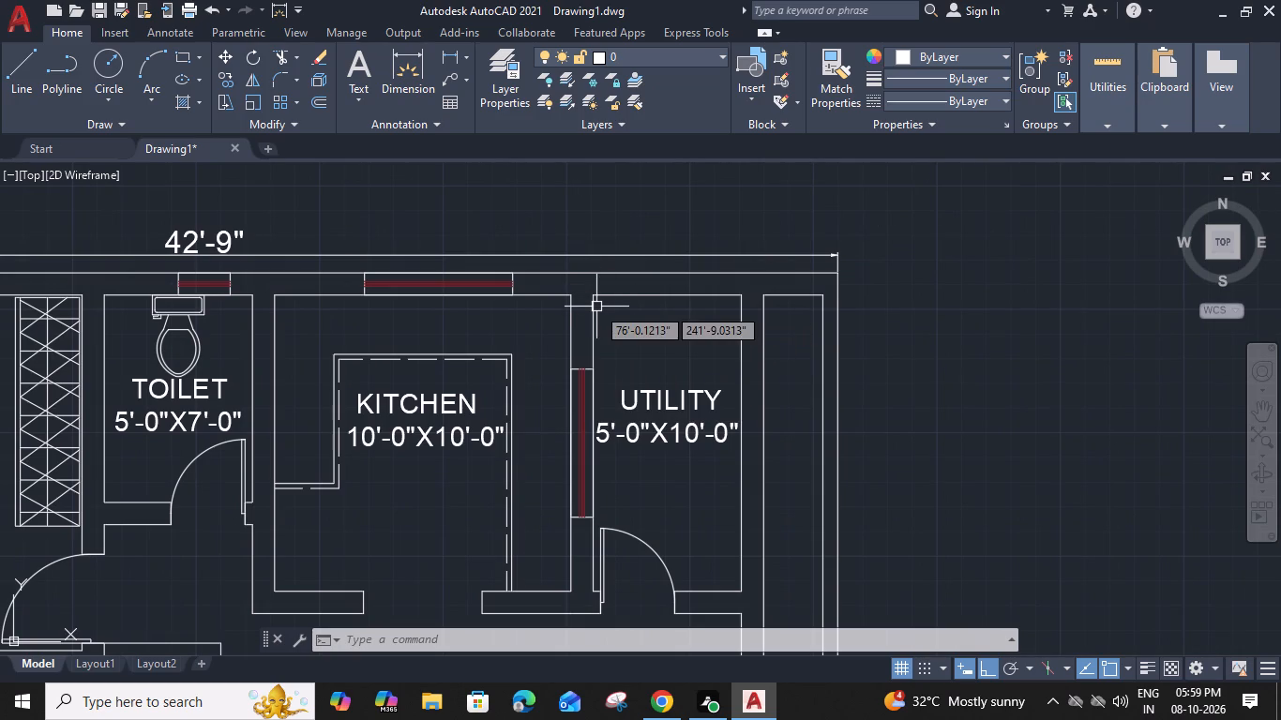
pyautogui.write('L')
pyautogui.press('space')
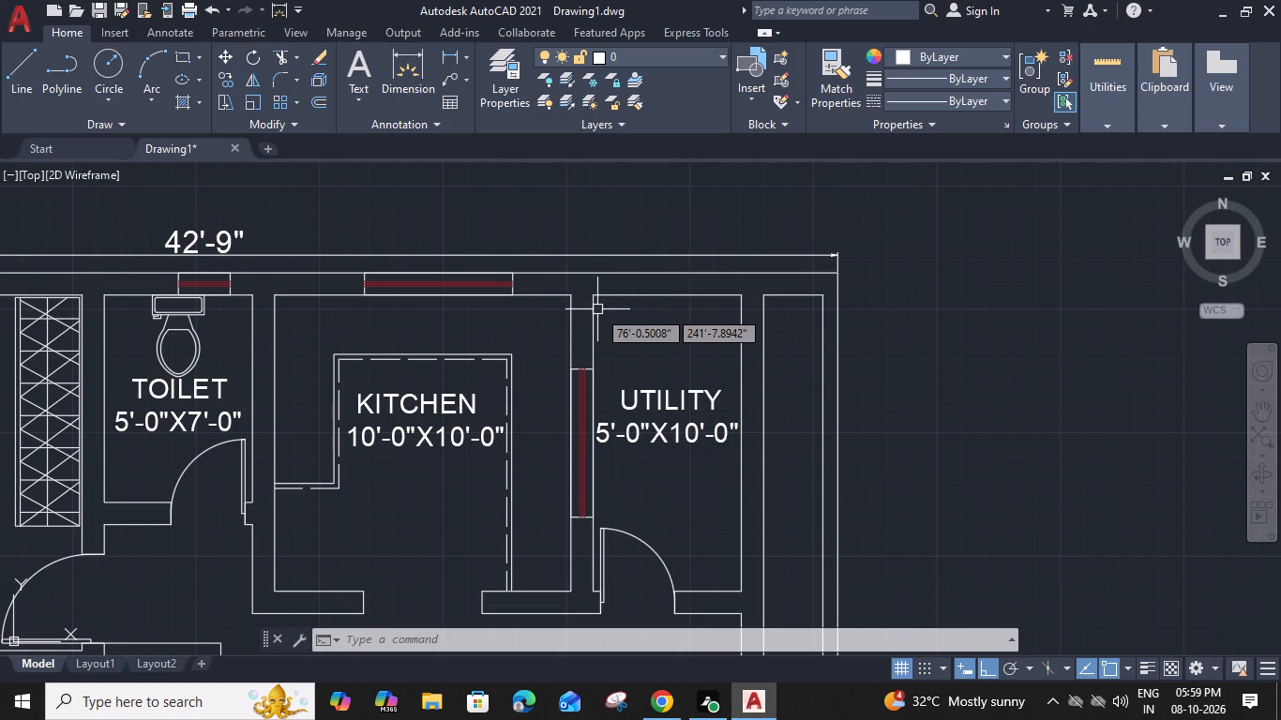
pyautogui.click(594, 293)
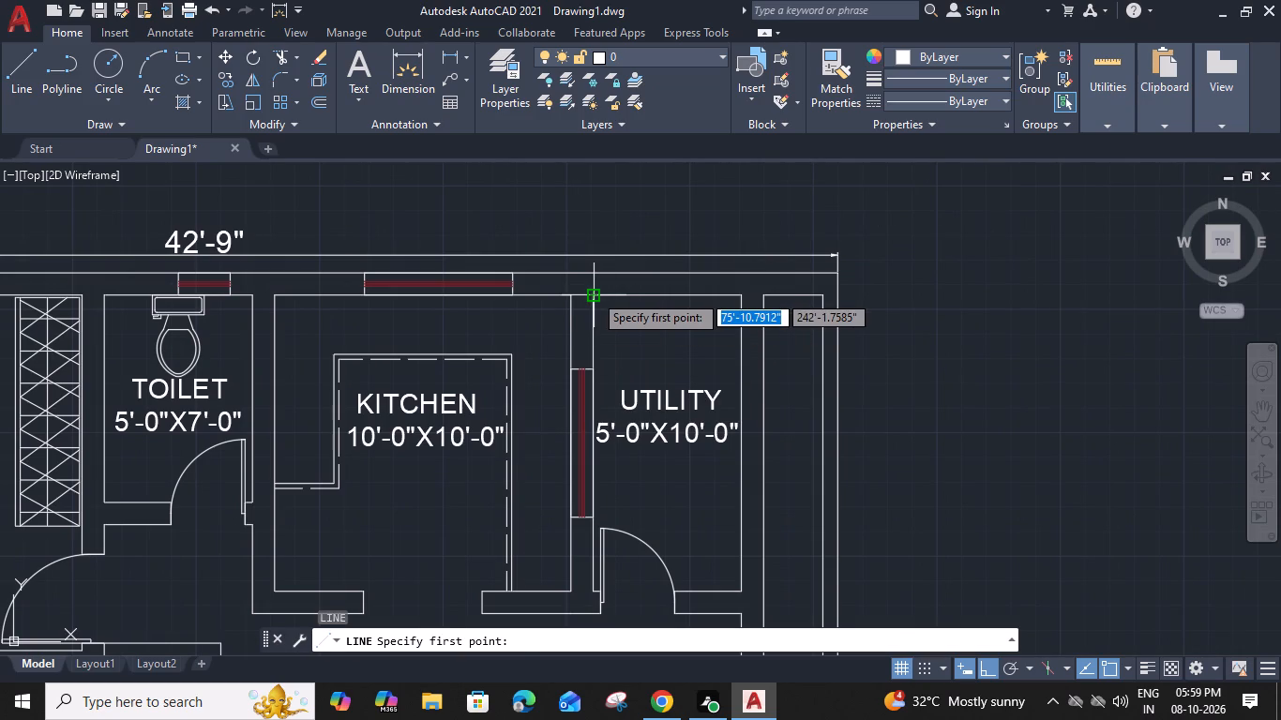
pyautogui.click(594, 273)
pyautogui.press('Escape')
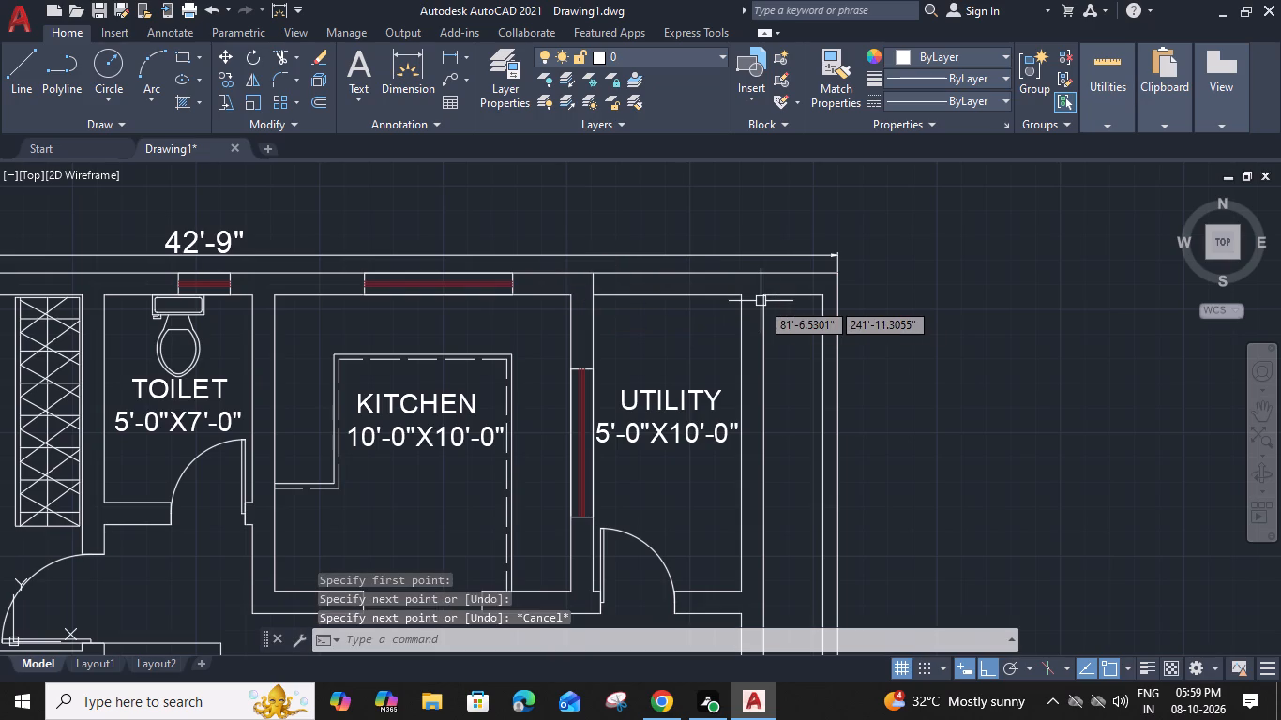
# Draw a matching short line across the outer wall's thickness at the UTILITY's opposite inner corner.
pyautogui.write('L')
pyautogui.press('space')
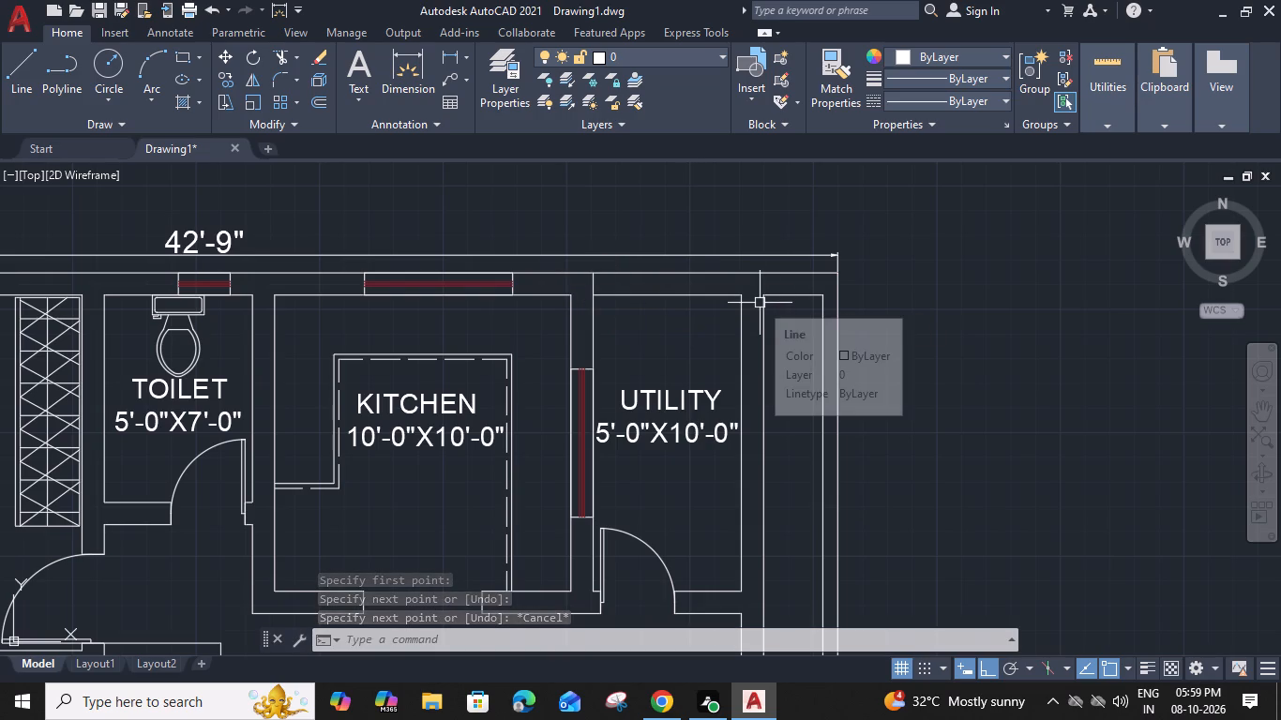
pyautogui.click(743, 293)
pyautogui.click(740, 273)
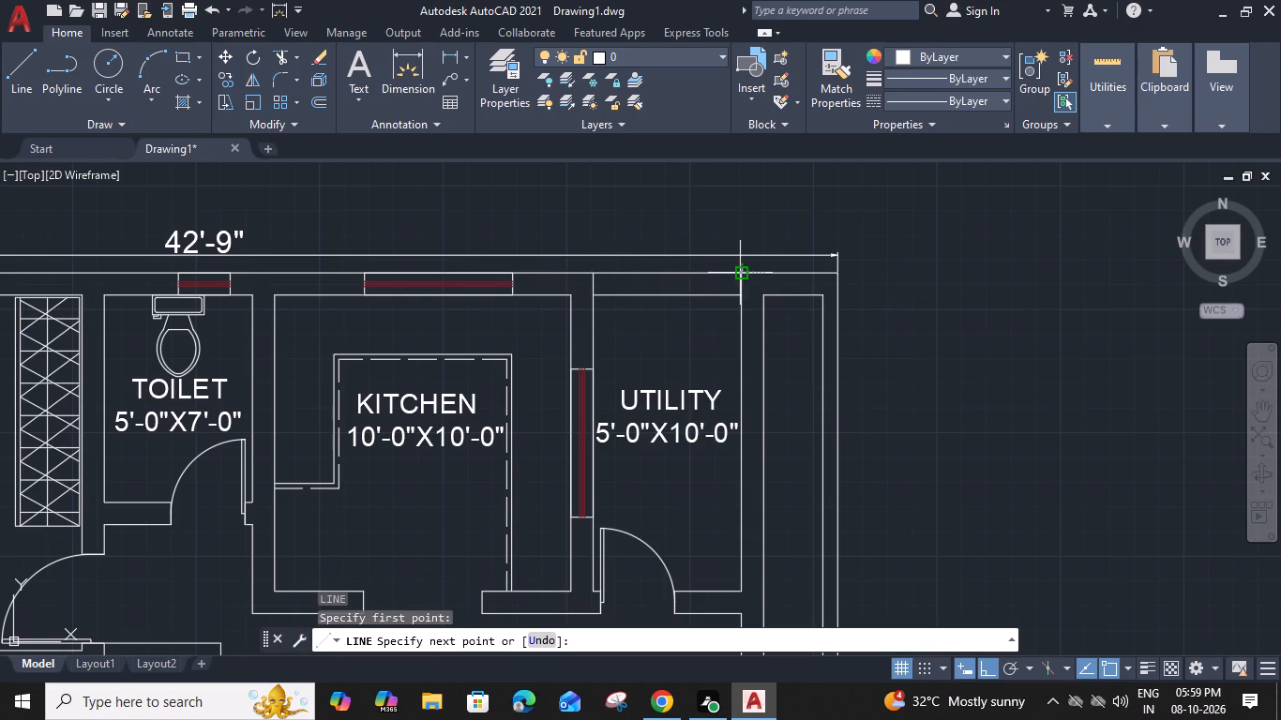
pyautogui.press('Escape')
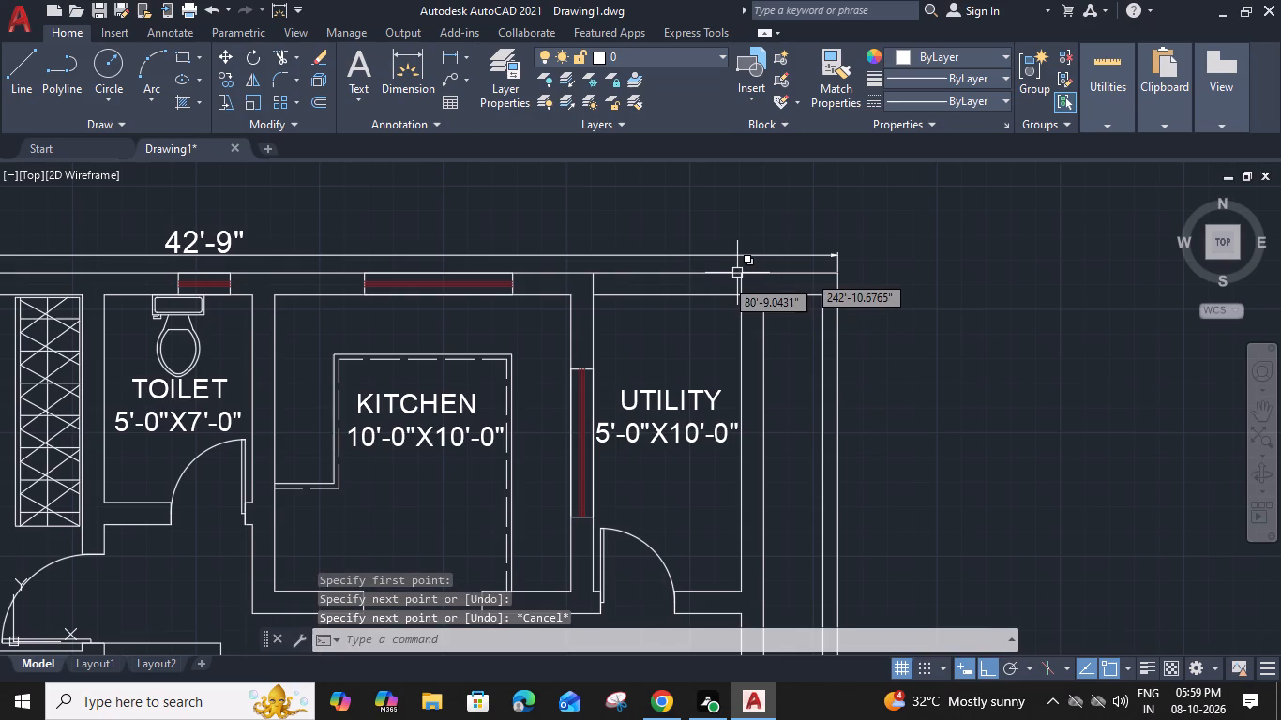
# Offset both short lines across the UTILITY's outer wall 6" inward, toward the middle of the room's width.
pyautogui.click(592, 287)
pyautogui.write('O')
pyautogui.press('space')
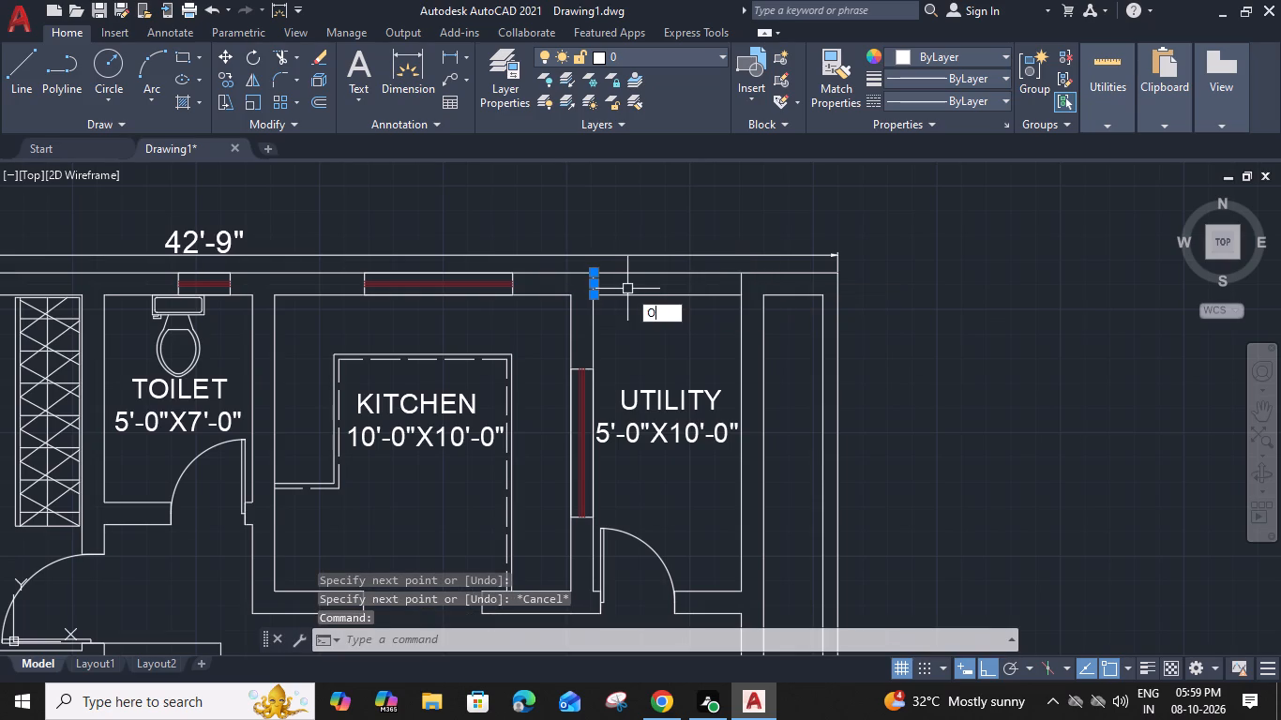
pyautogui.press('6')
pyautogui.hotkey('shift', '"')
pyautogui.press('Return')
pyautogui.click(625, 292)
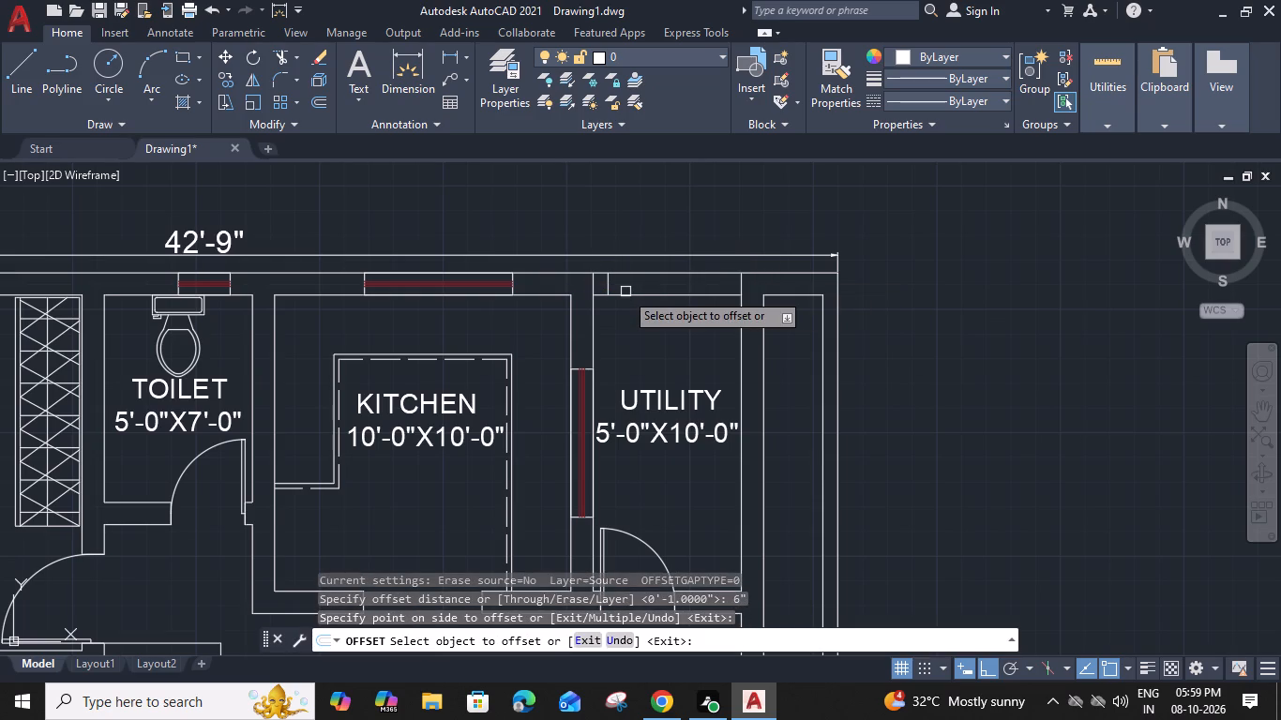
pyautogui.moveTo(741, 283); pyautogui.dragTo(715, 283)
pyautogui.click(668, 280)
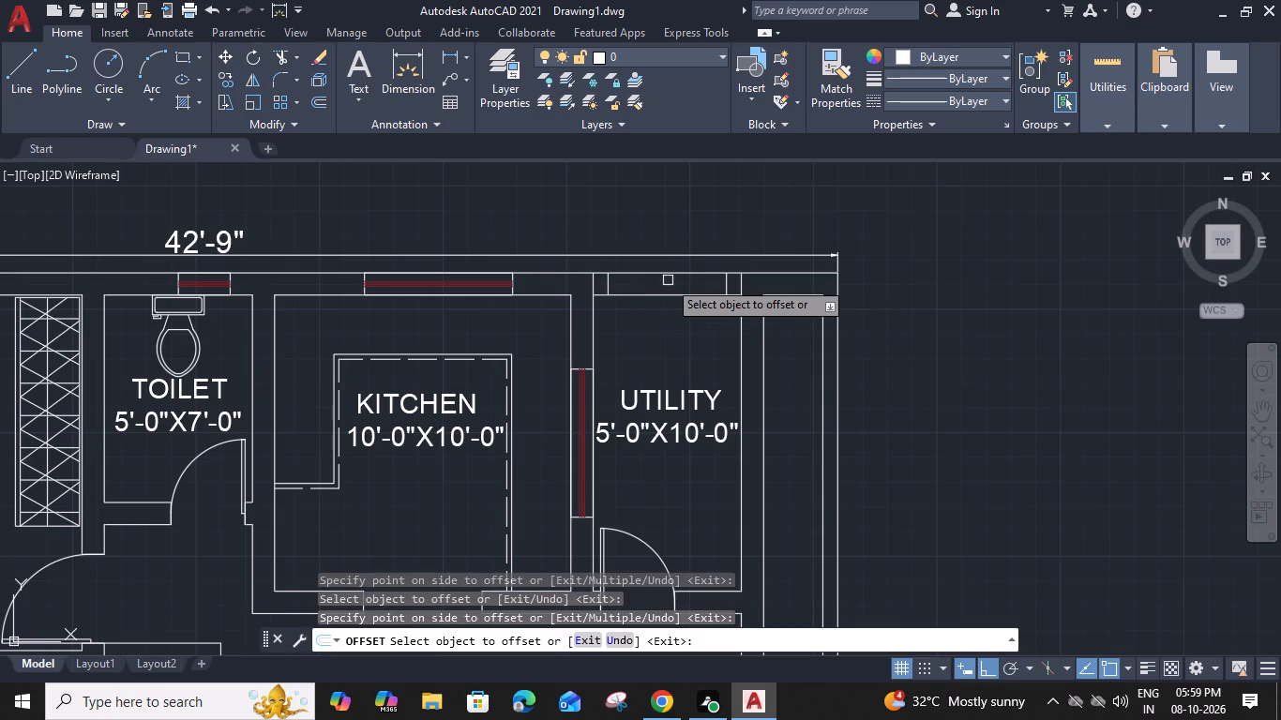
pyautogui.press('Escape')
# Trim away the two original short wall lines at the UTILITY's inner corners, keeping the offset pair.
pyautogui.write('TR')
pyautogui.press('space')
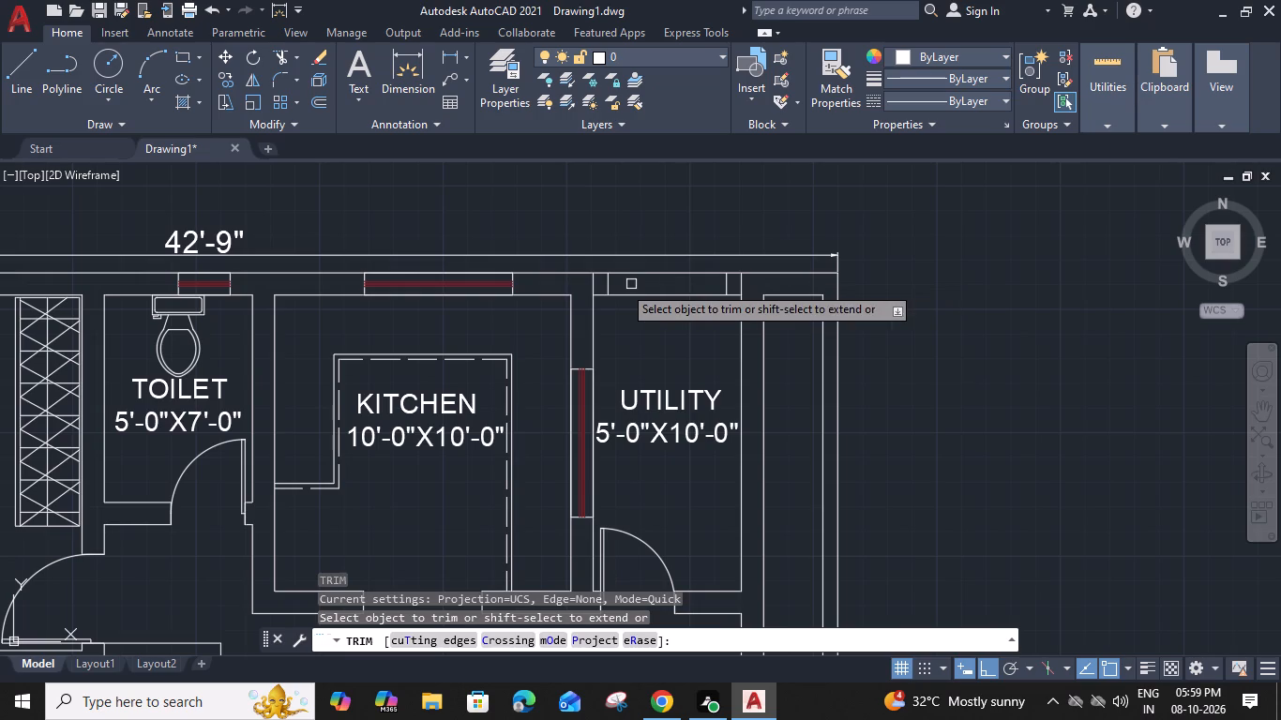
pyautogui.click(593, 284)
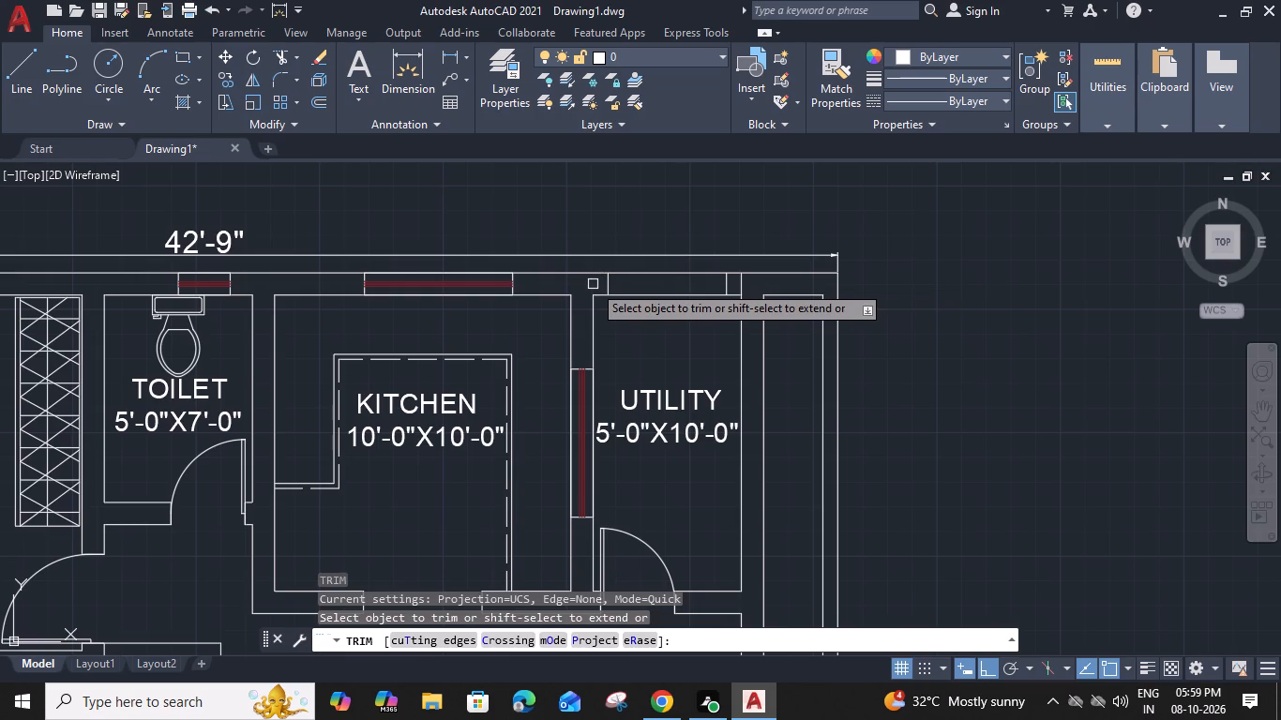
pyautogui.click(739, 284)
pyautogui.press('Escape')
# Set the object colour to 153,27,30 and draw a line along the wall's mid-thickness between the UTILITY opening's end lines.
pyautogui.moveTo(686, 284); pyautogui.dragTo(636, 296, button='middle')
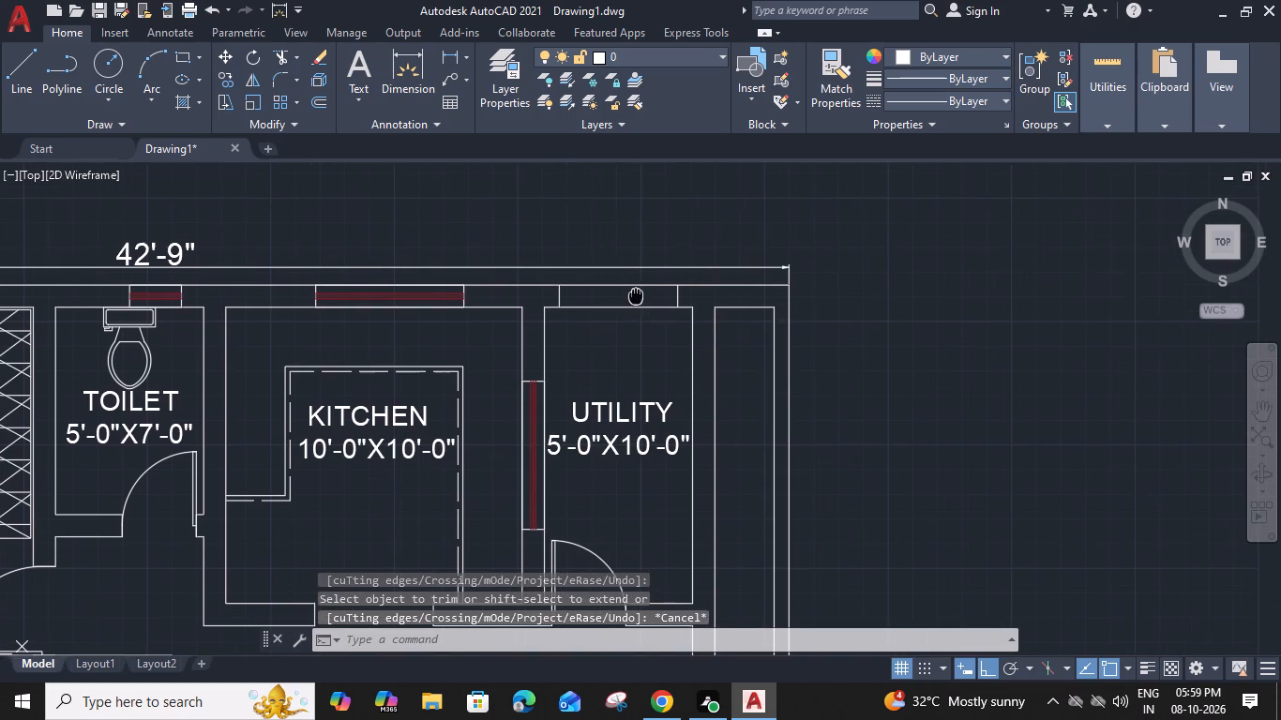
pyautogui.scroll(3, 616, 293)
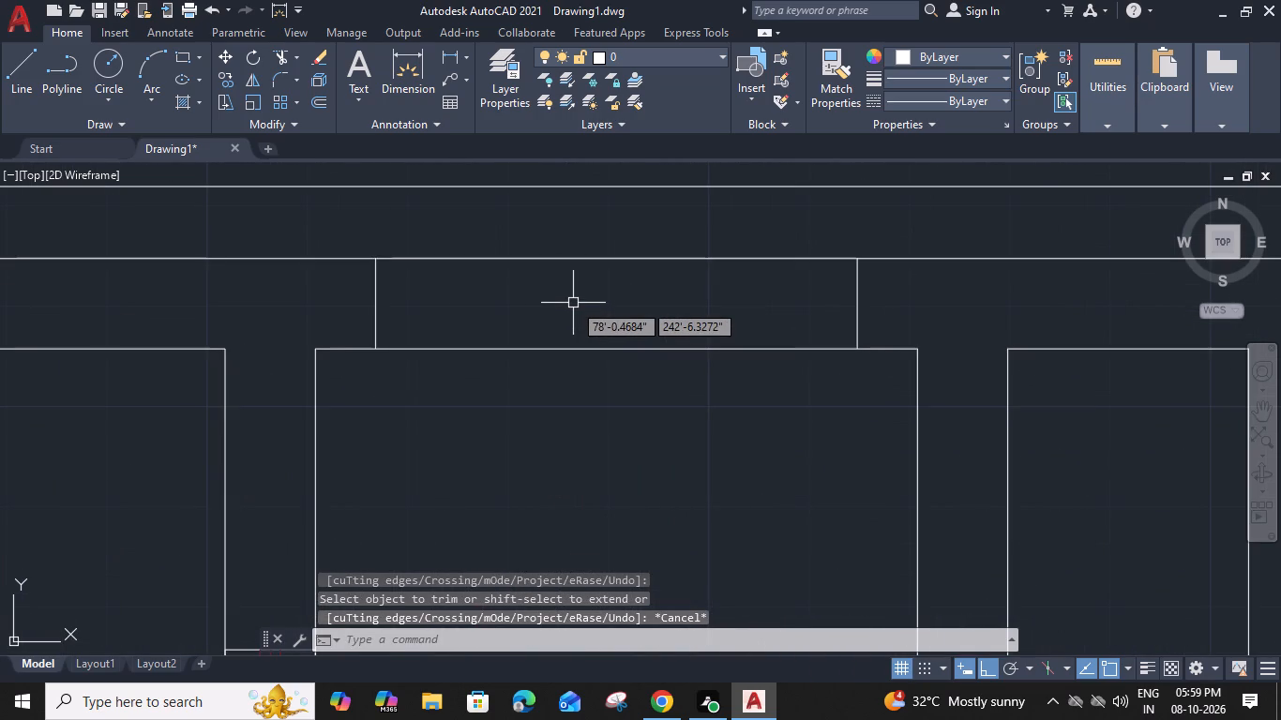
pyautogui.click(965, 56)
pyautogui.click(954, 131)
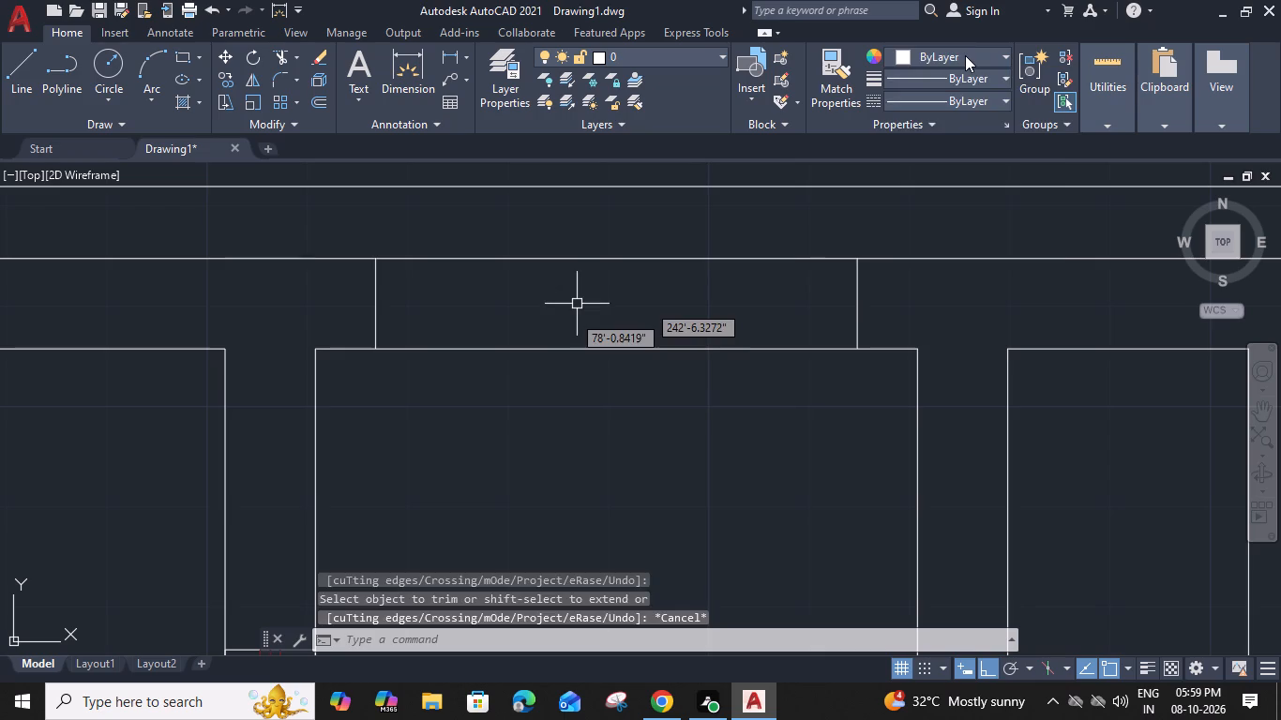
pyautogui.press('l')
pyautogui.press('space')
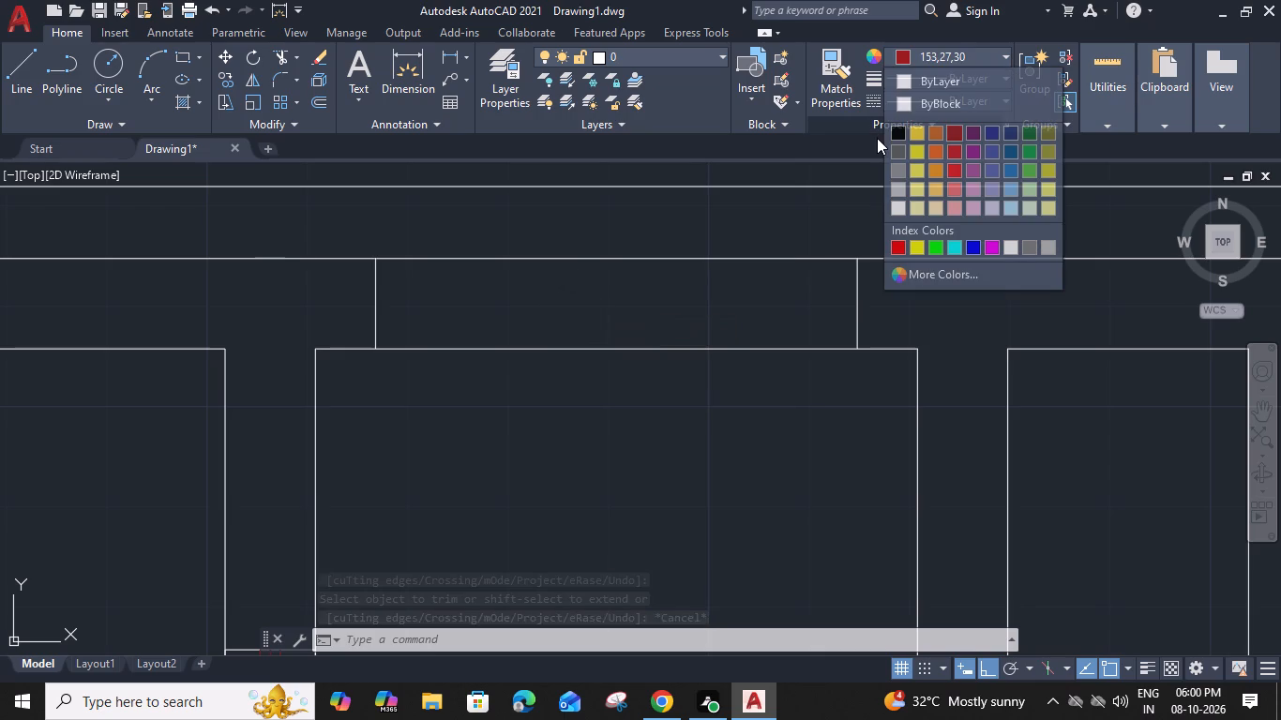
pyautogui.click(372, 302)
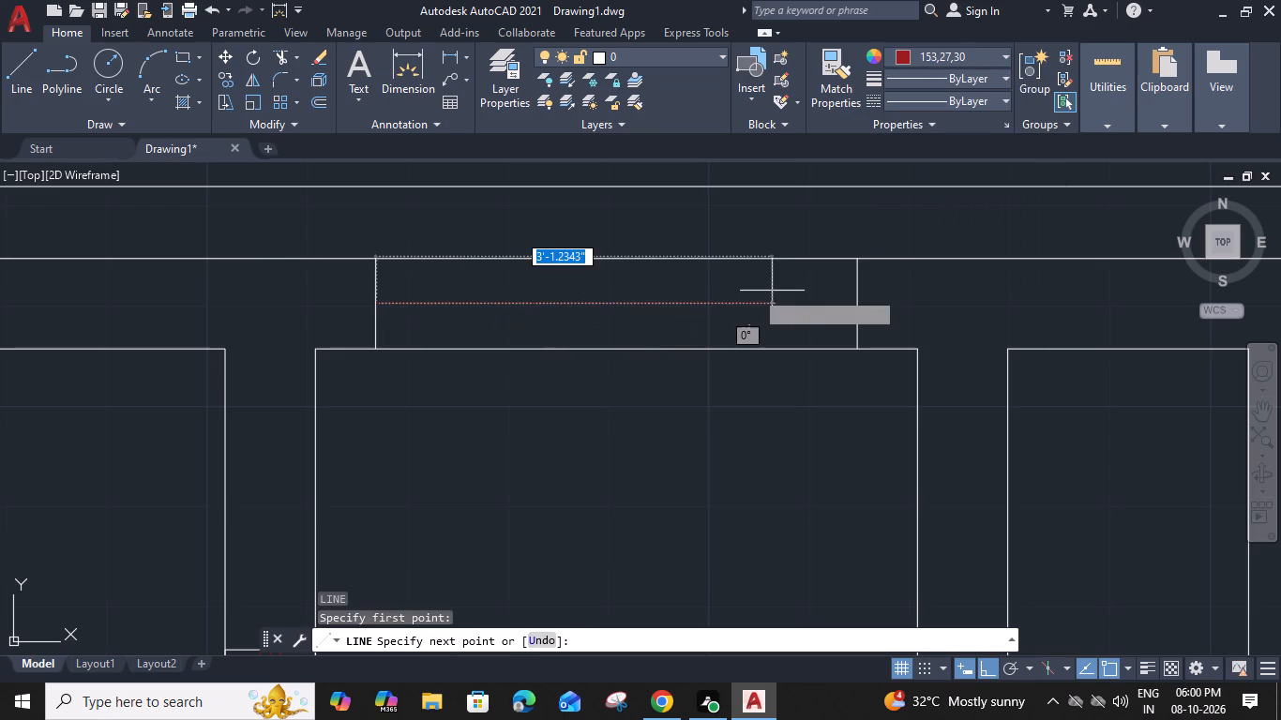
pyautogui.click(860, 304)
pyautogui.press('space')
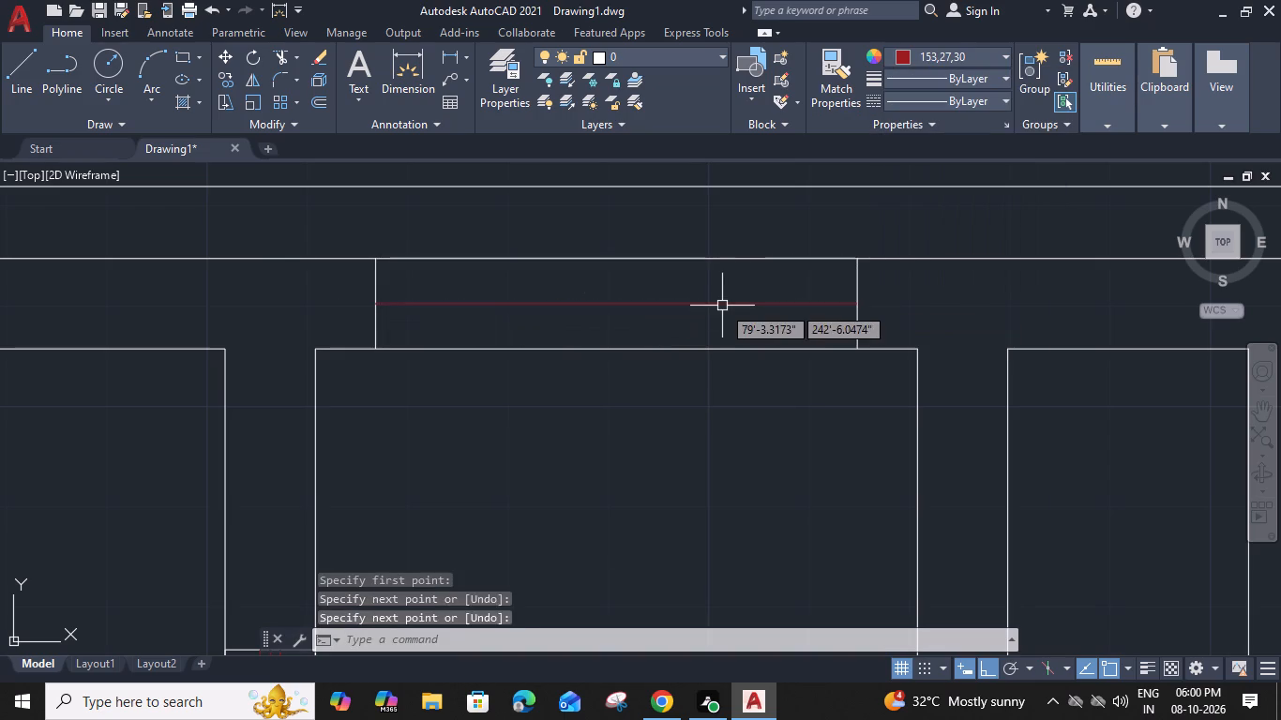
# Offset the red centre line of the UTILITY opening 2" to both sides.
pyautogui.click(722, 306)
pyautogui.write('O')
pyautogui.press('space')
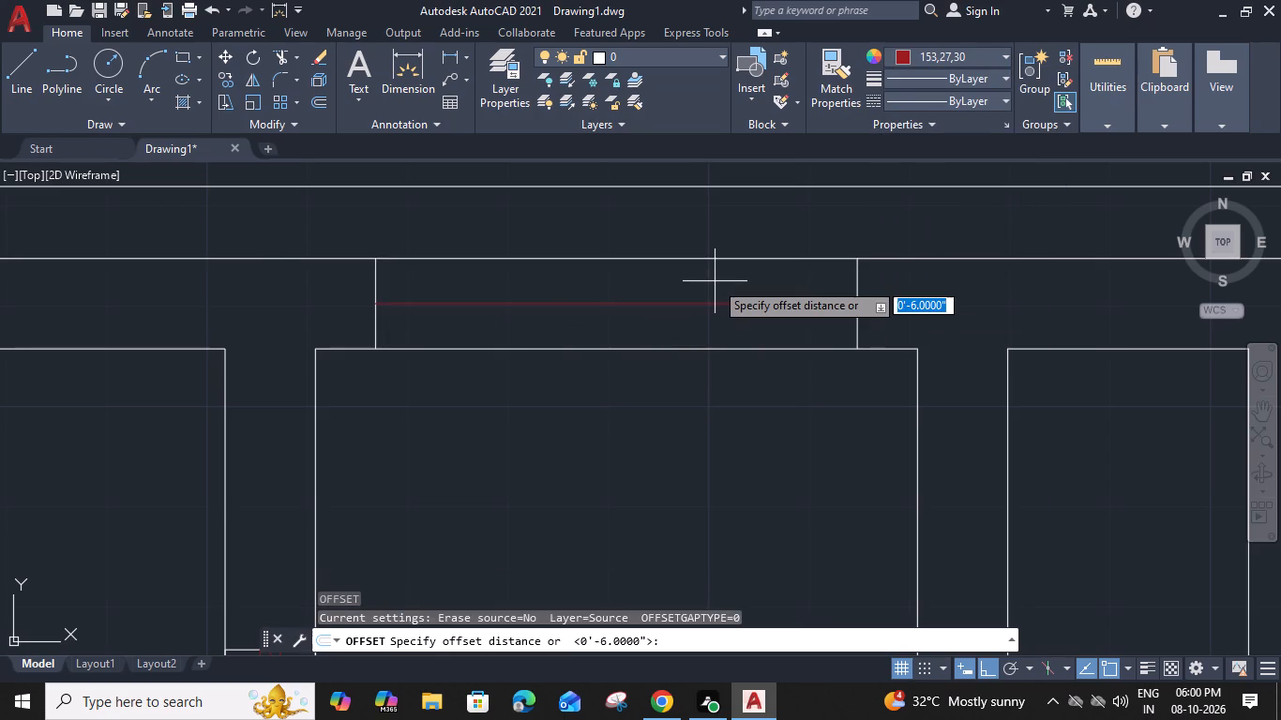
pyautogui.press('2')
pyautogui.hotkey('shift', '"')
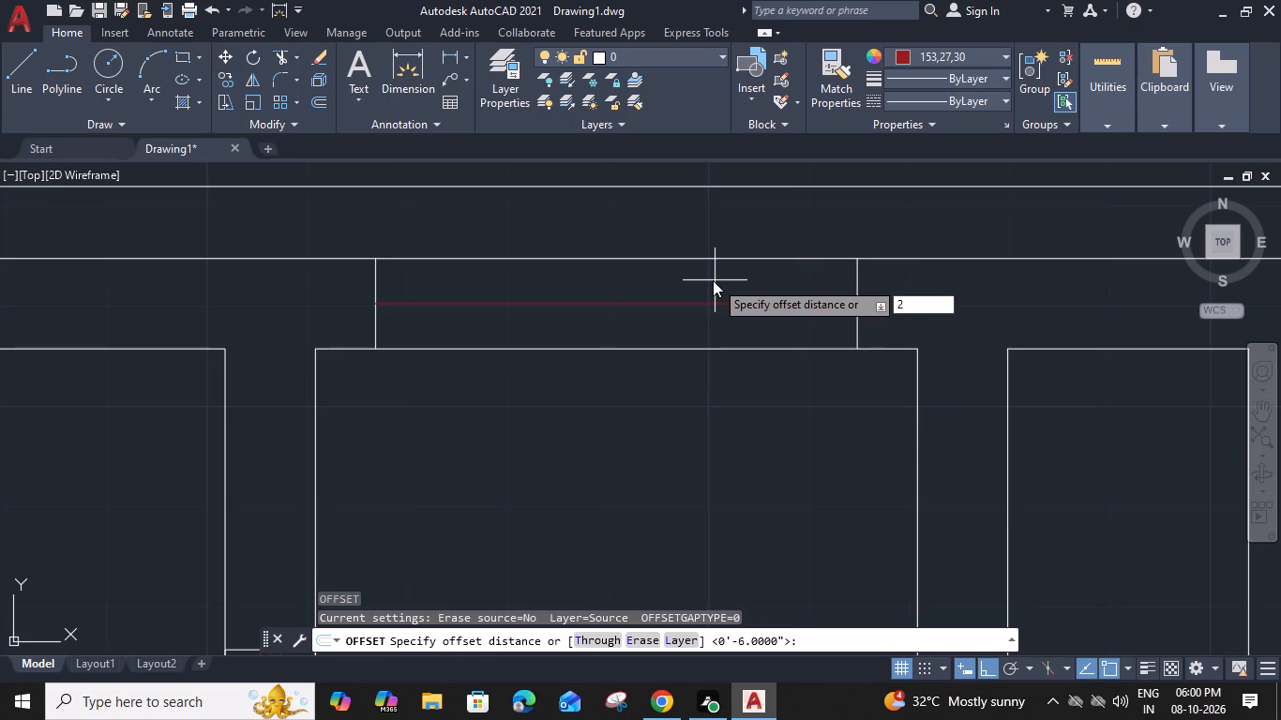
pyautogui.press('Return')
pyautogui.click(715, 280)
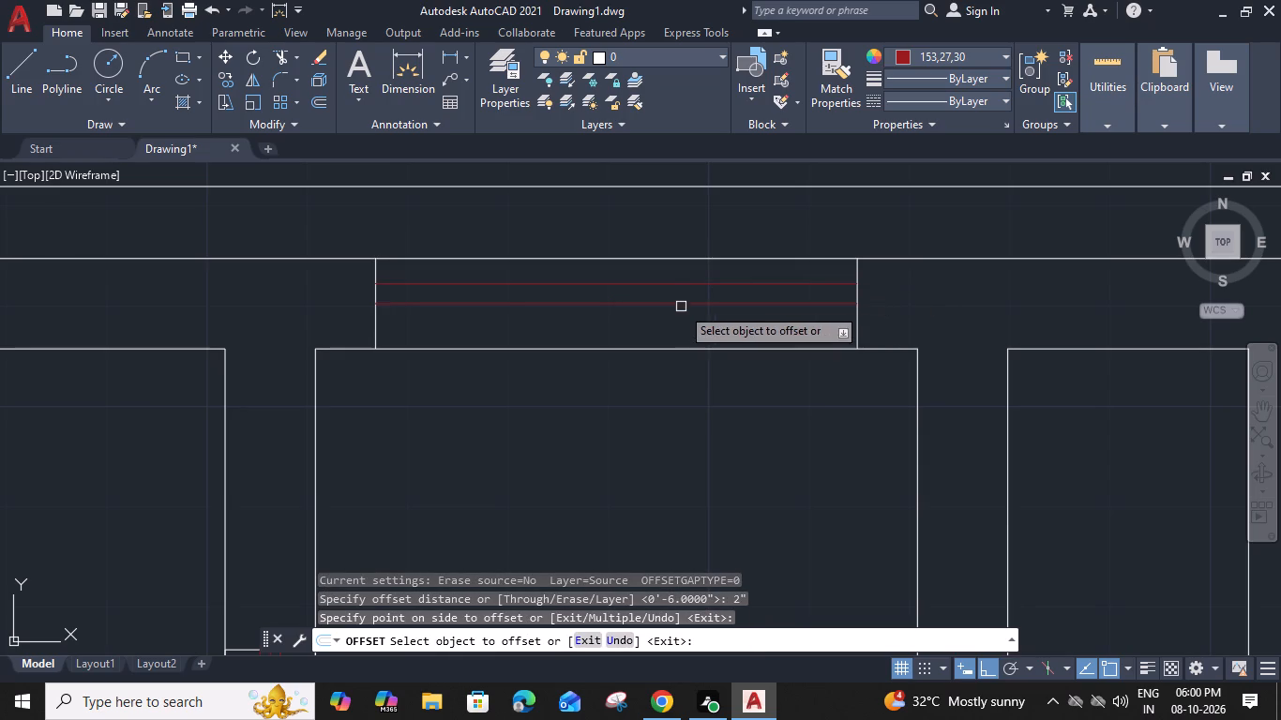
pyautogui.click(681, 307)
pyautogui.click(681, 323)
pyautogui.press('Escape')
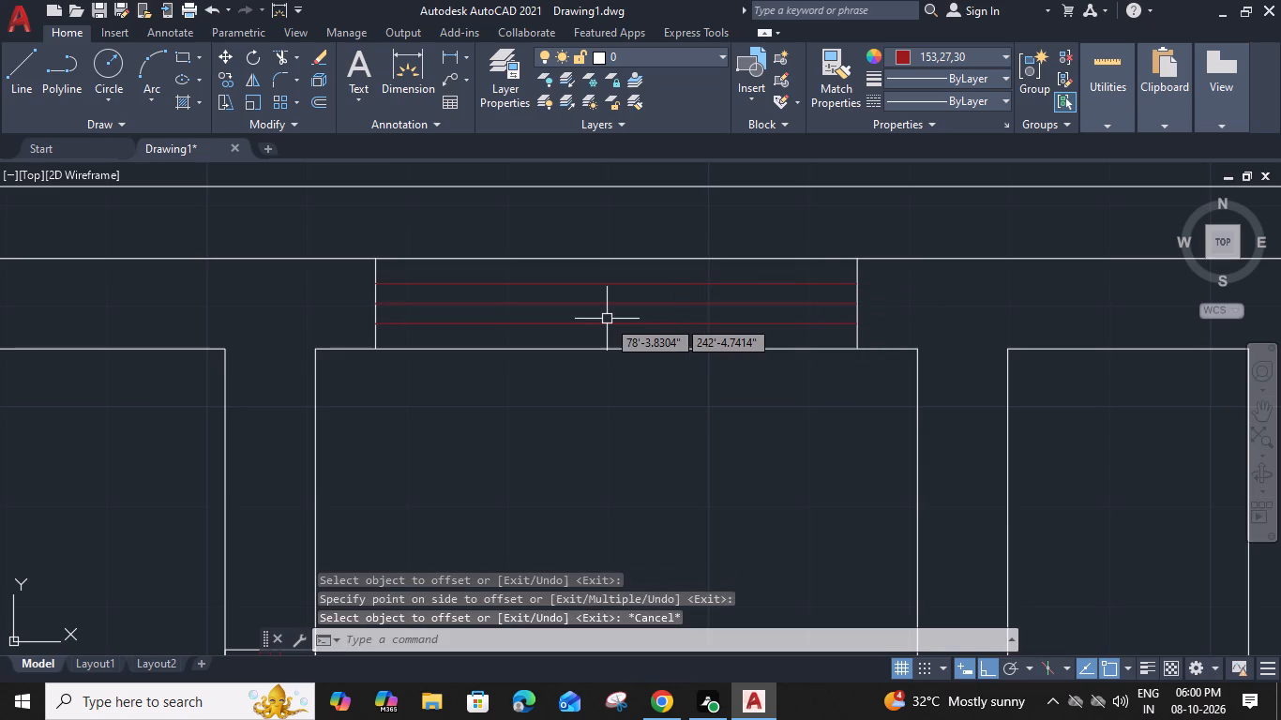
# Draw two short red lines joining the midpoints of the three parallel lines, one in the inner gap and one in the outer.
pyautogui.write('L')
pyautogui.press('space')
pyautogui.click(618, 320)
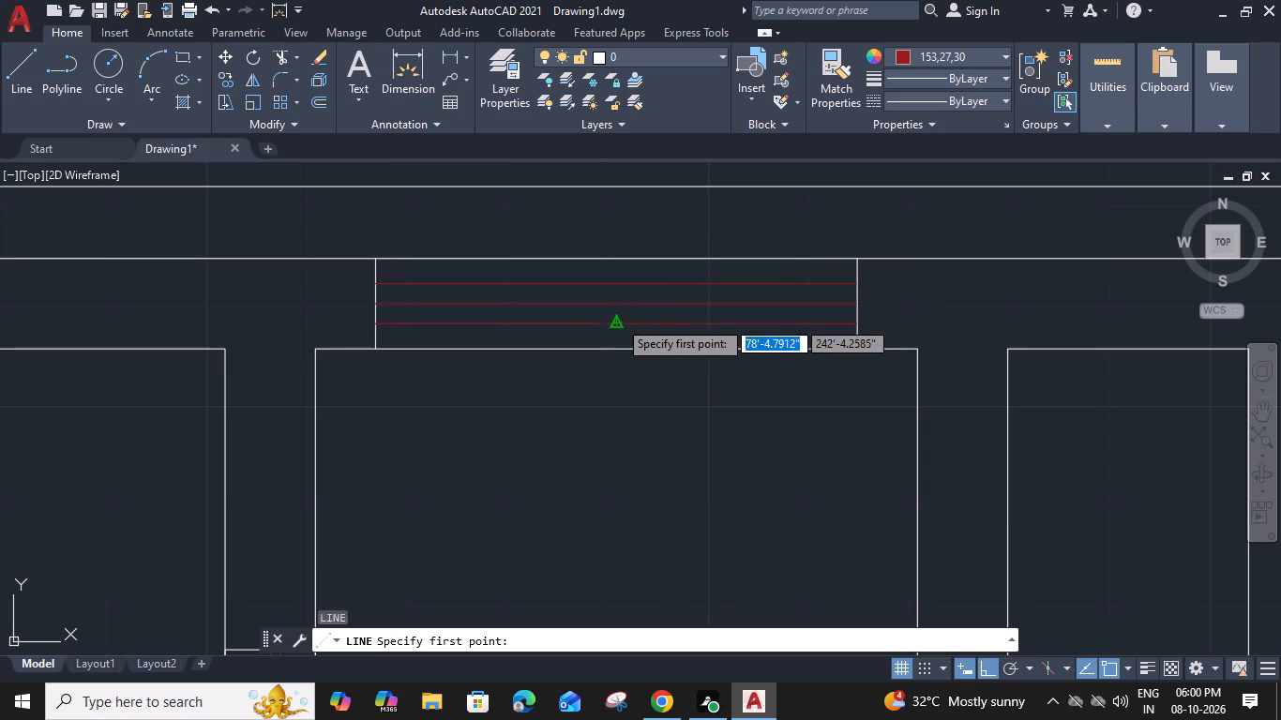
pyautogui.click(618, 303)
pyautogui.press('space')
pyautogui.press('space')
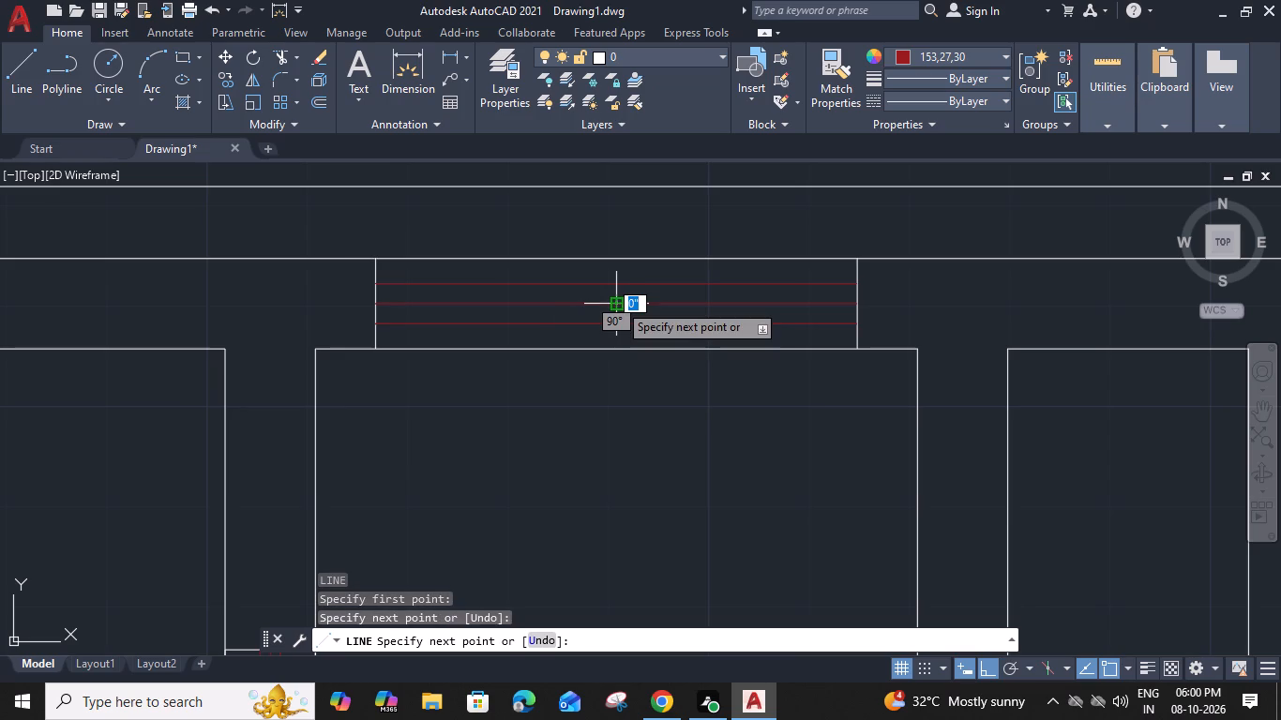
pyautogui.click(616, 302)
pyautogui.click(615, 282)
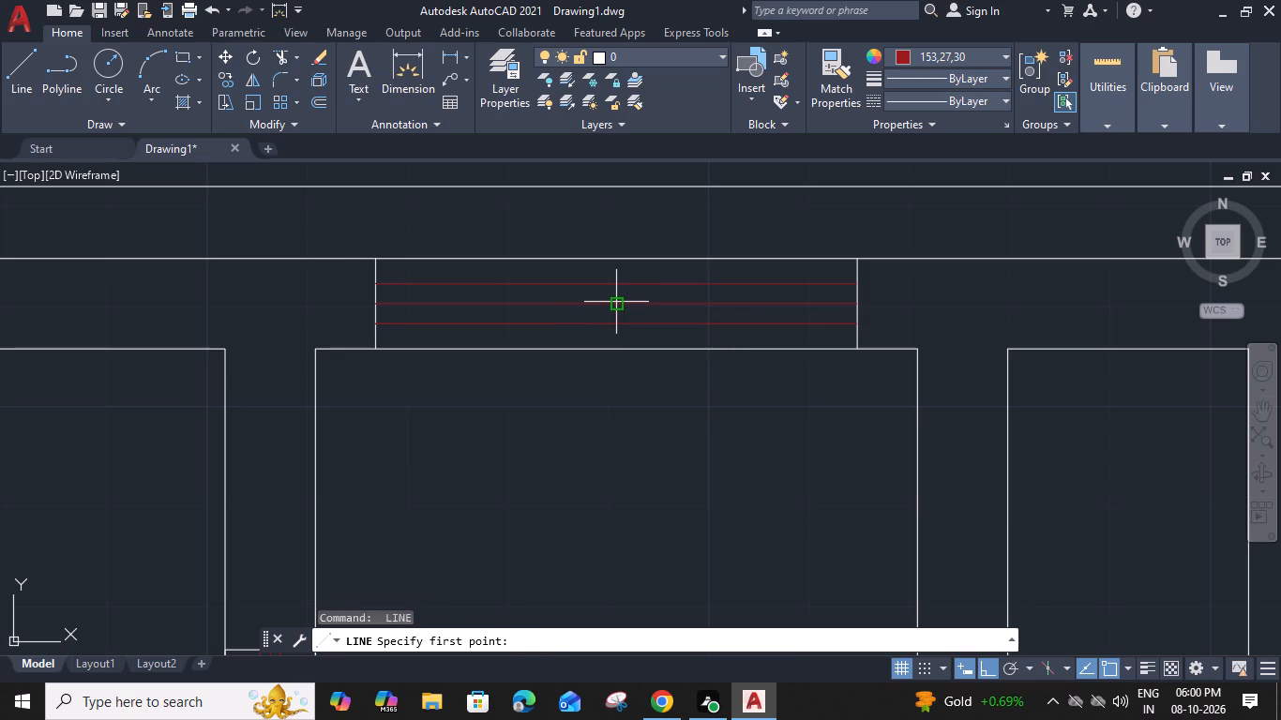
pyautogui.press('Escape')
# Offset the outer short red line 6" away from the KITCHEN and the inner one 6" toward the KITCHEN.
pyautogui.click(617, 289)
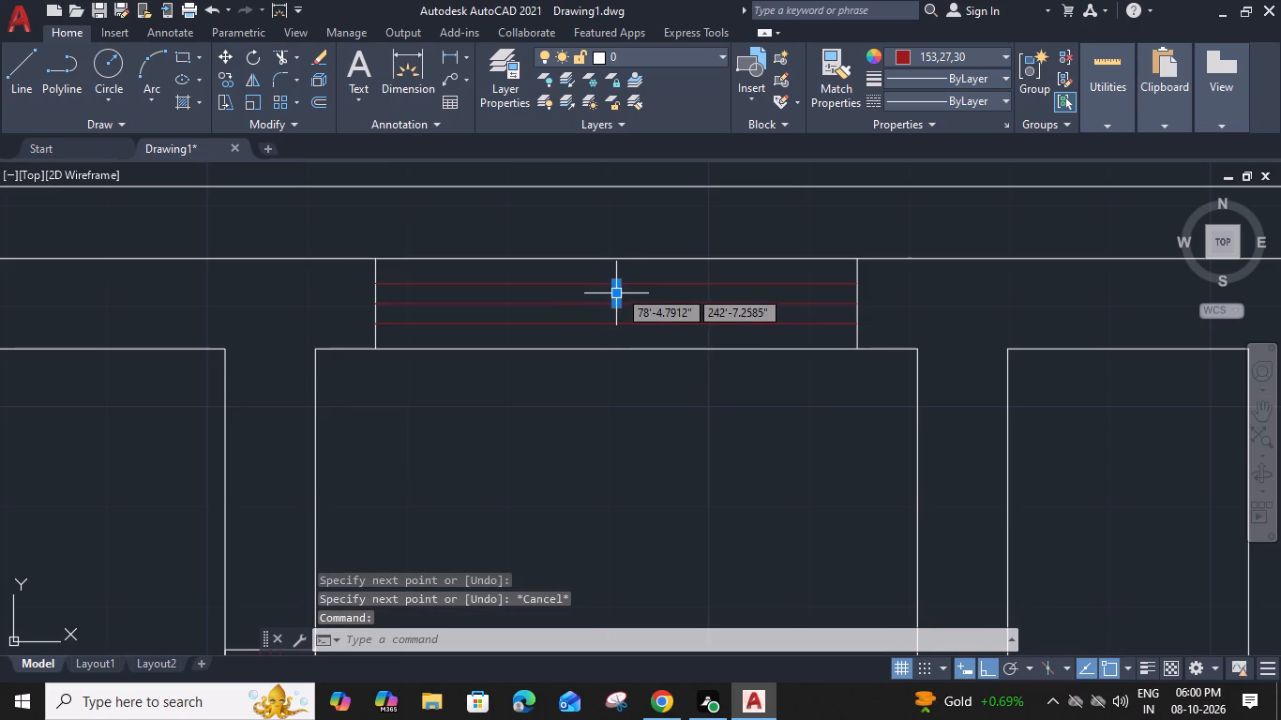
pyautogui.press('o')
pyautogui.press('space')
pyautogui.press('6')
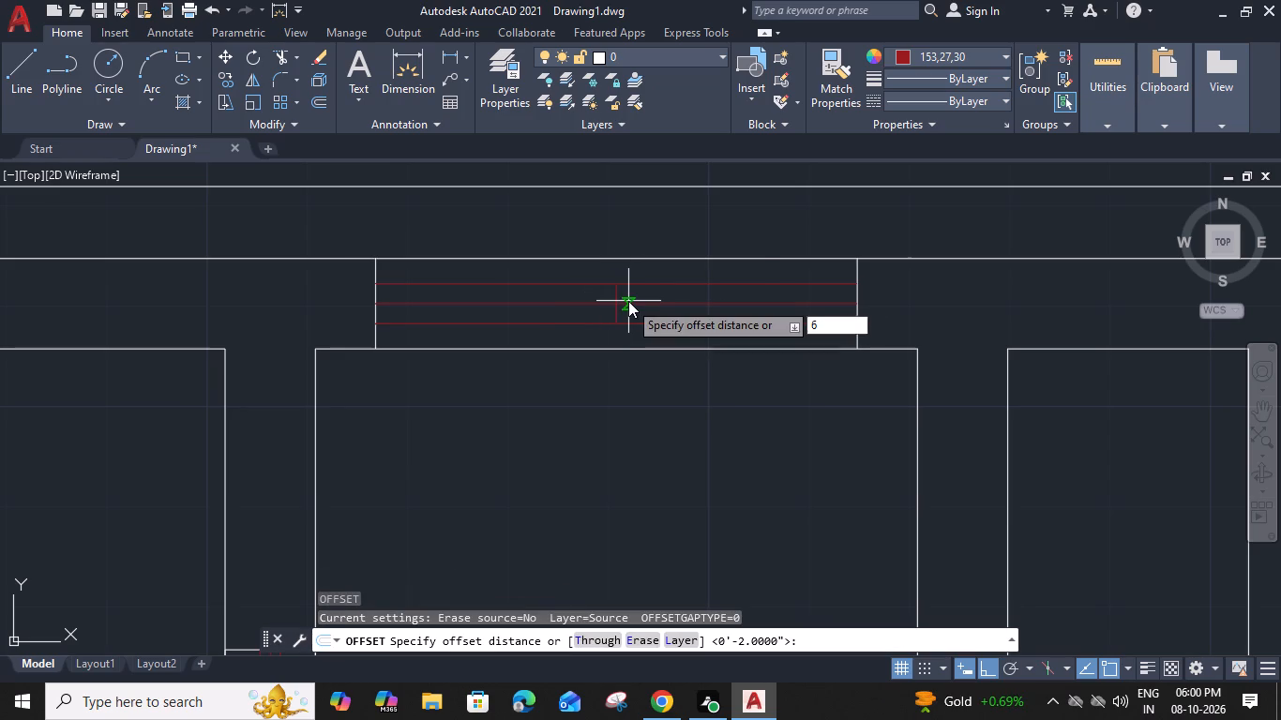
pyautogui.hotkey('shift', '"')
pyautogui.press('Return')
pyautogui.click(703, 299)
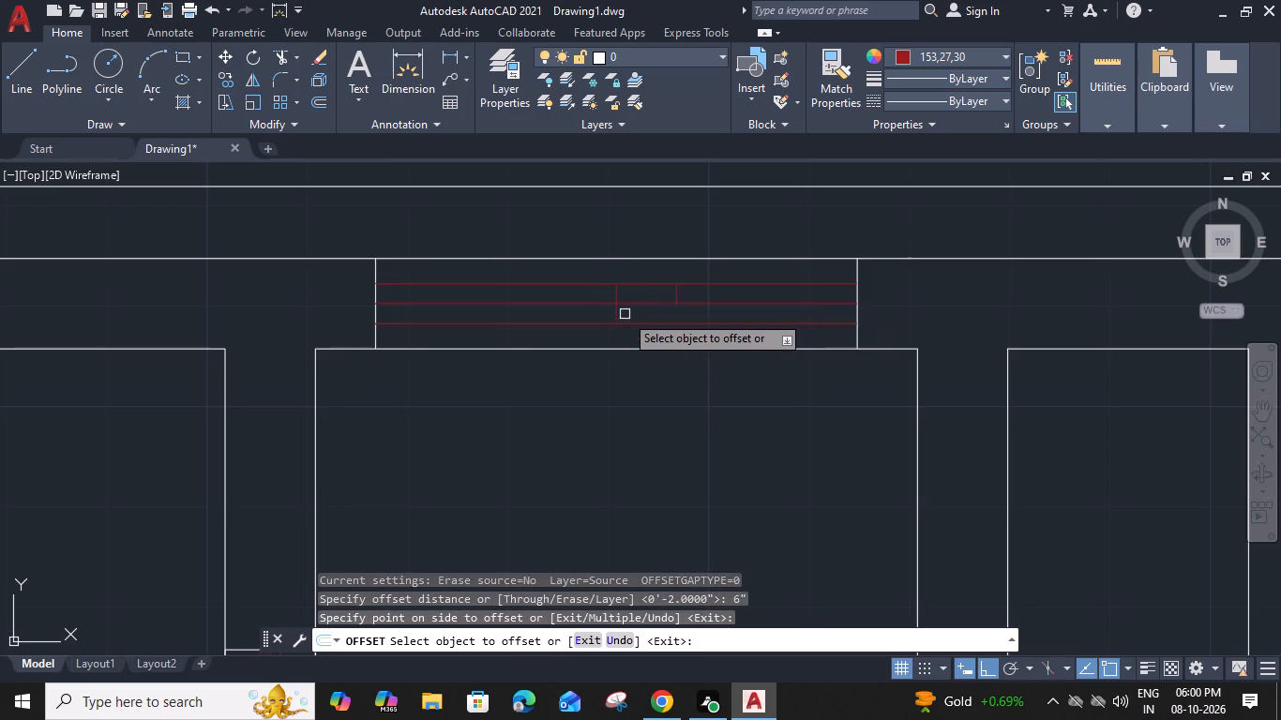
pyautogui.click(614, 310)
pyautogui.click(523, 315)
pyautogui.press('Escape')
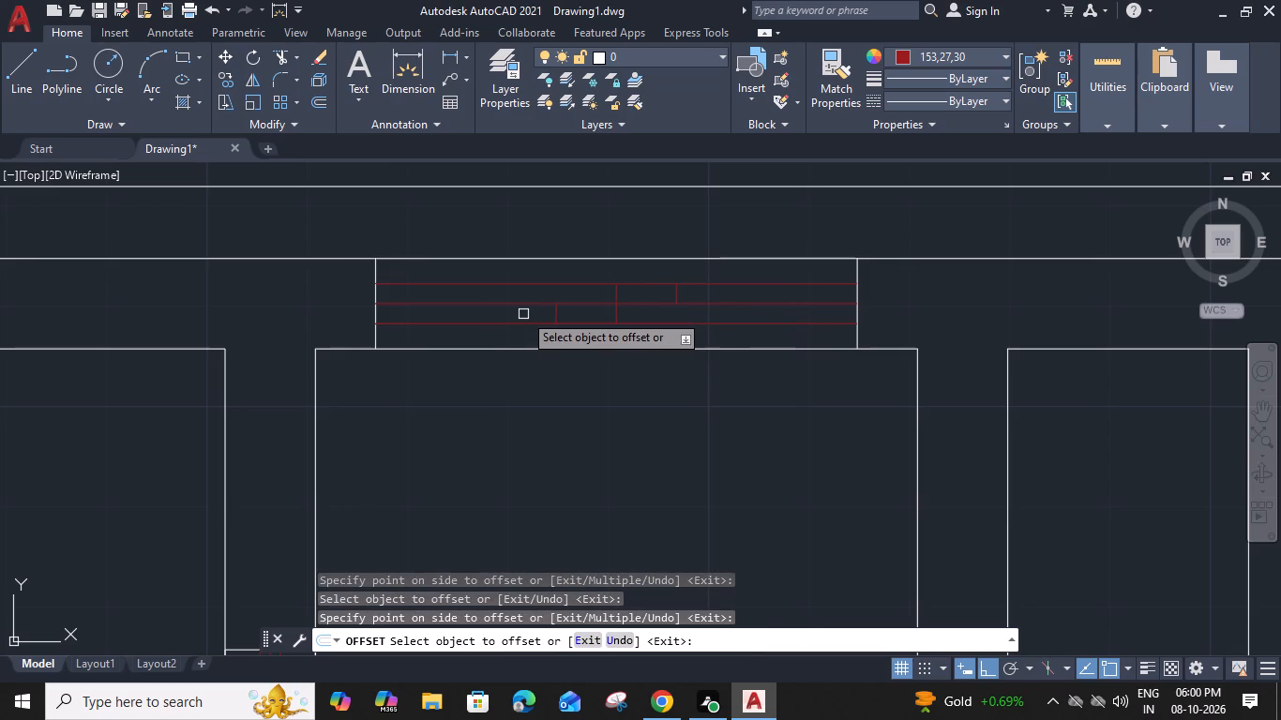
# Trim the surplus red line segments inside the UTILITY opening.
pyautogui.write('TR')
pyautogui.press('space')
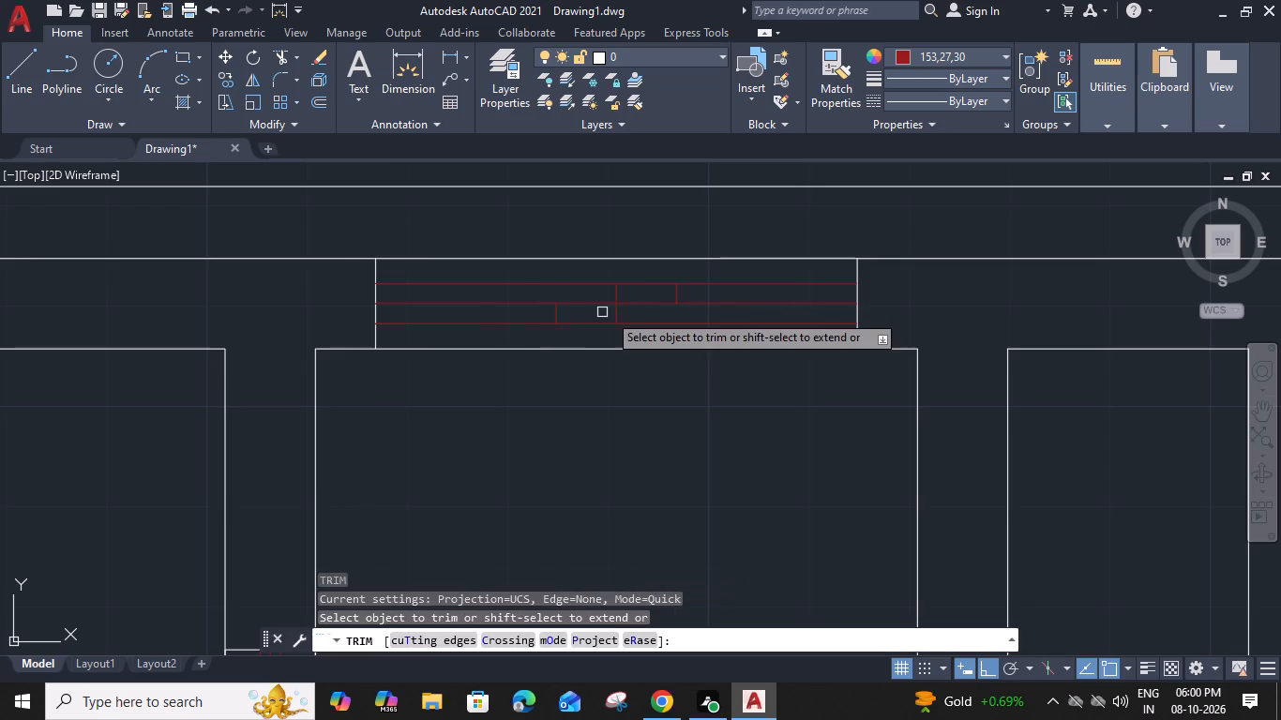
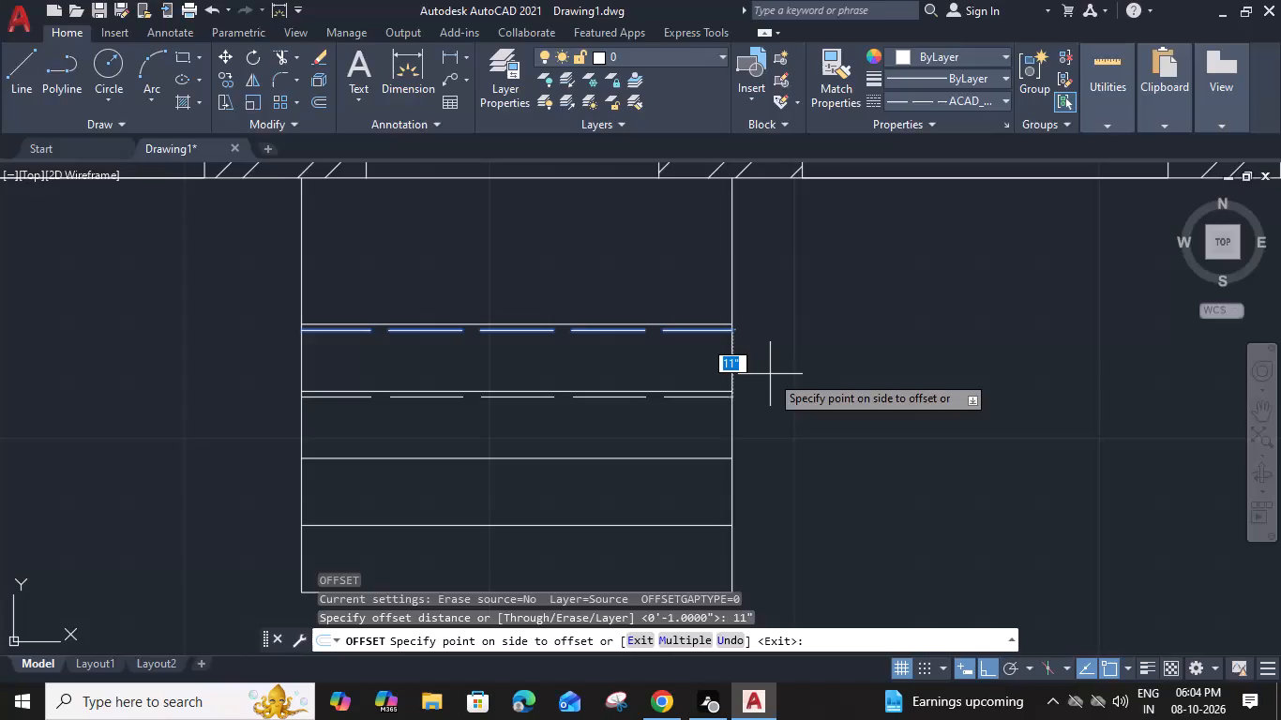
# Offset the dashed tread line of the entrance steps 11" toward the LAWN four times, one below each remaining solid tread line.
pyautogui.click(770, 374)
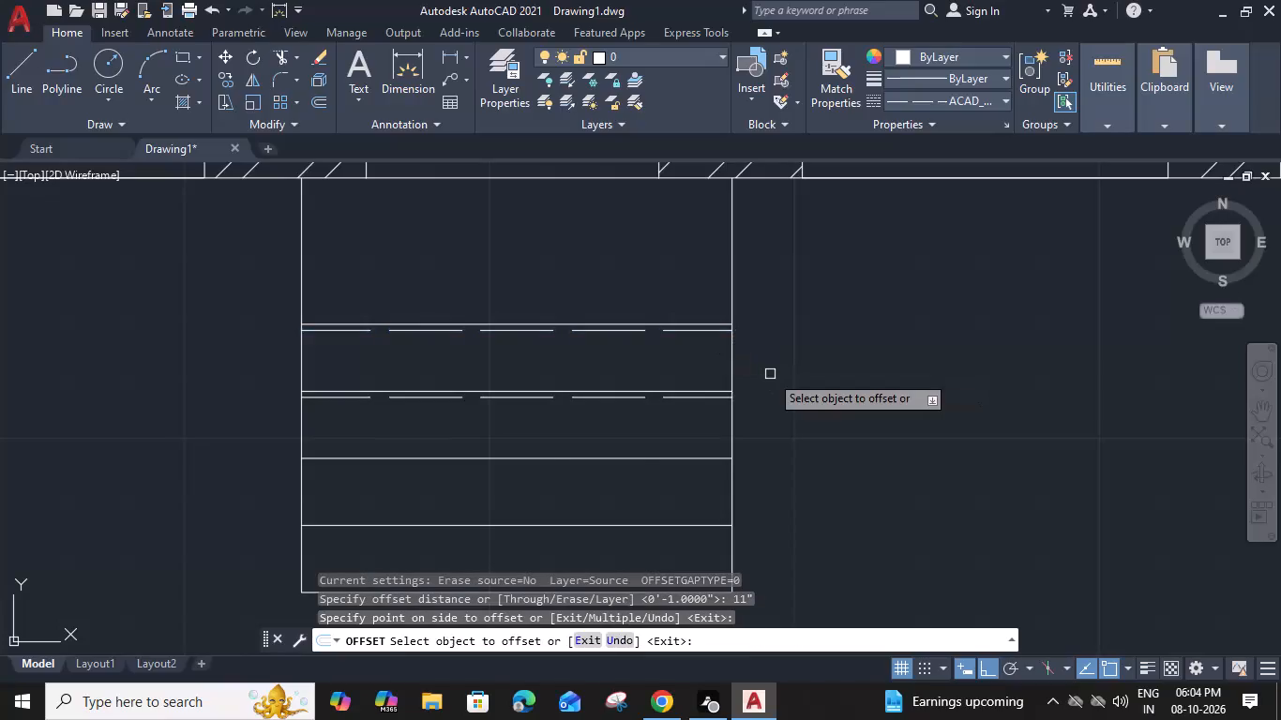
pyautogui.click(710, 399)
pyautogui.click(696, 499)
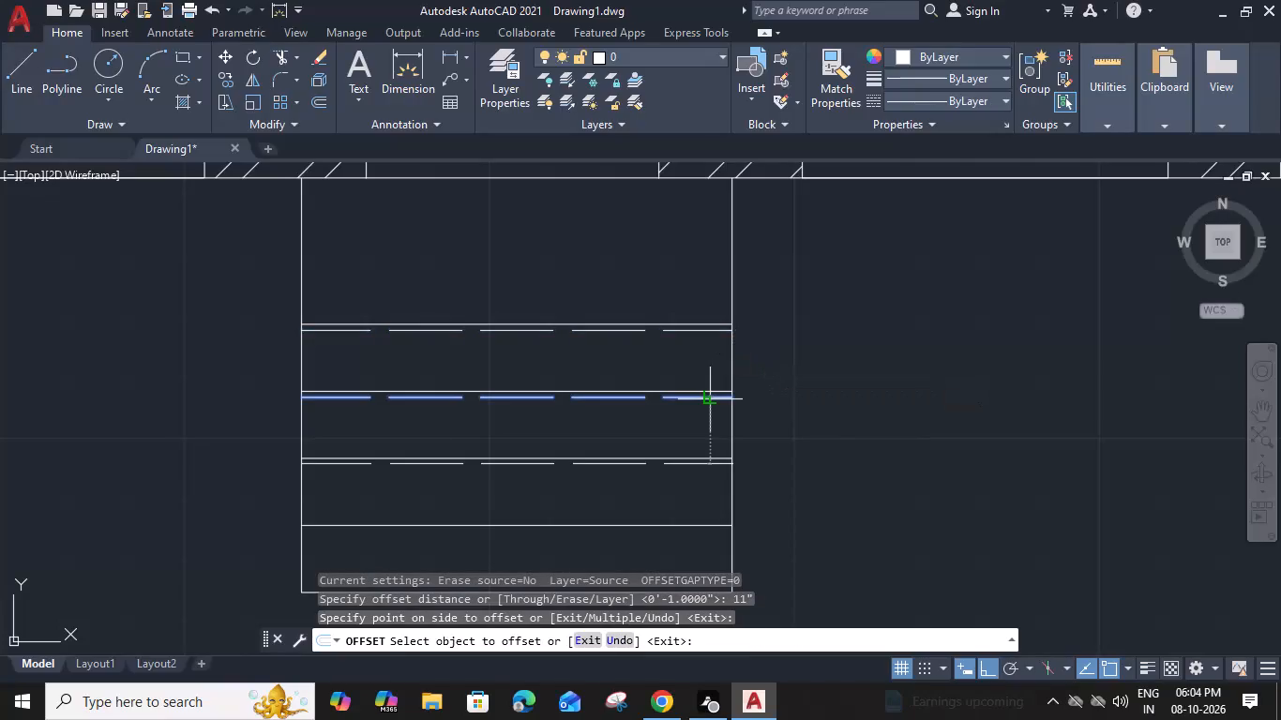
pyautogui.moveTo(695, 477); pyautogui.dragTo(701, 380, button='middle')
pyautogui.click(706, 369)
pyautogui.click(689, 481)
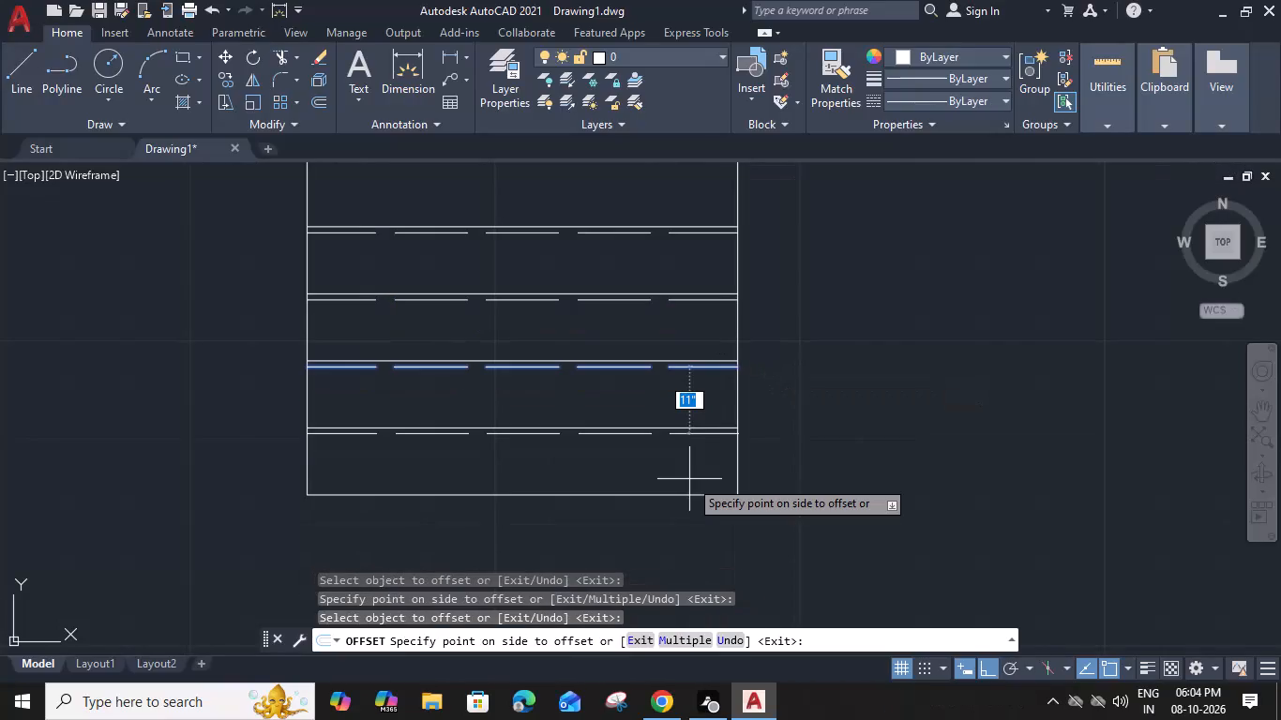
pyautogui.click(703, 437)
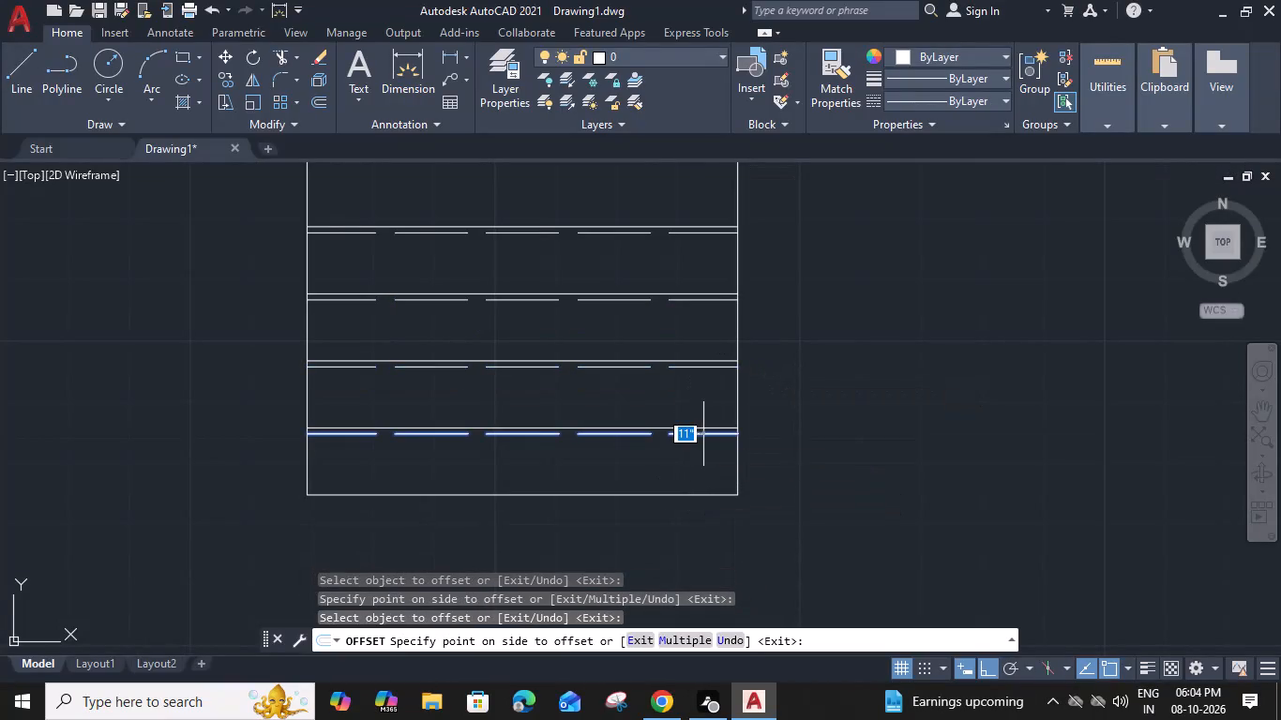
pyautogui.click(693, 506)
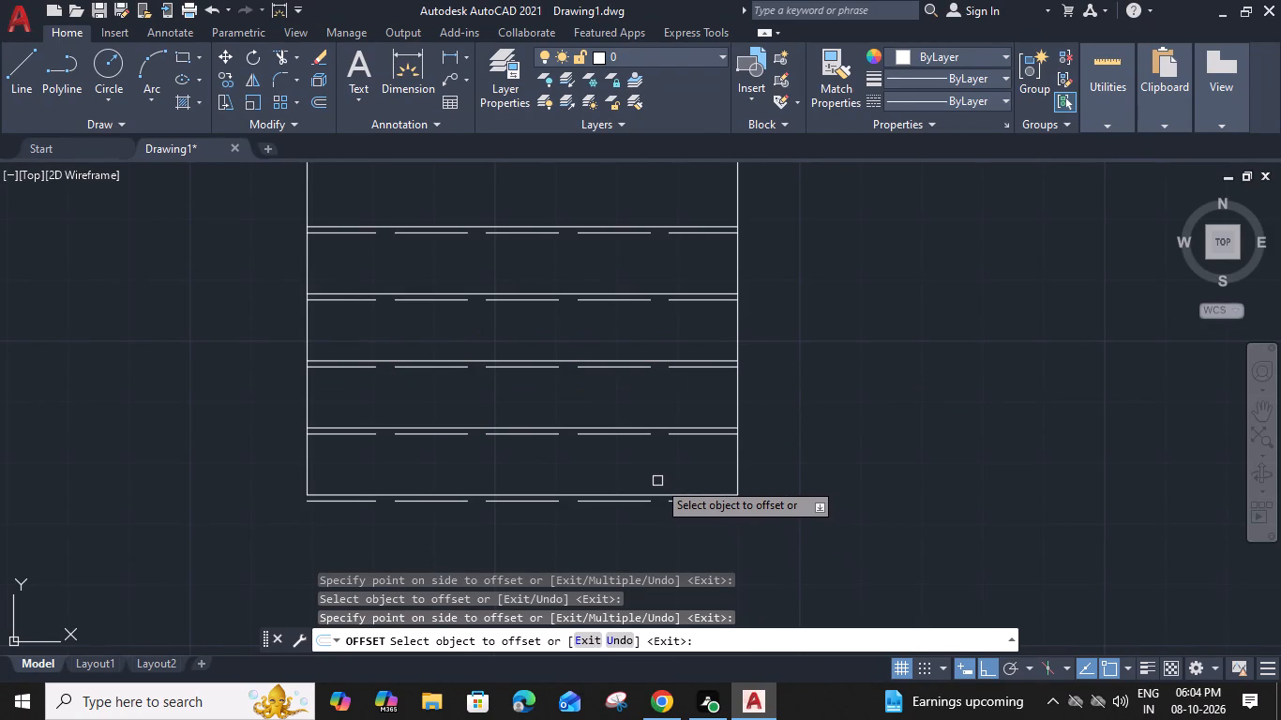
pyautogui.press('Escape')
# Extend both side lines of the entrance steps to the lowest dashed tread line.
pyautogui.write('EX')
pyautogui.press('space')
pyautogui.click(741, 474)
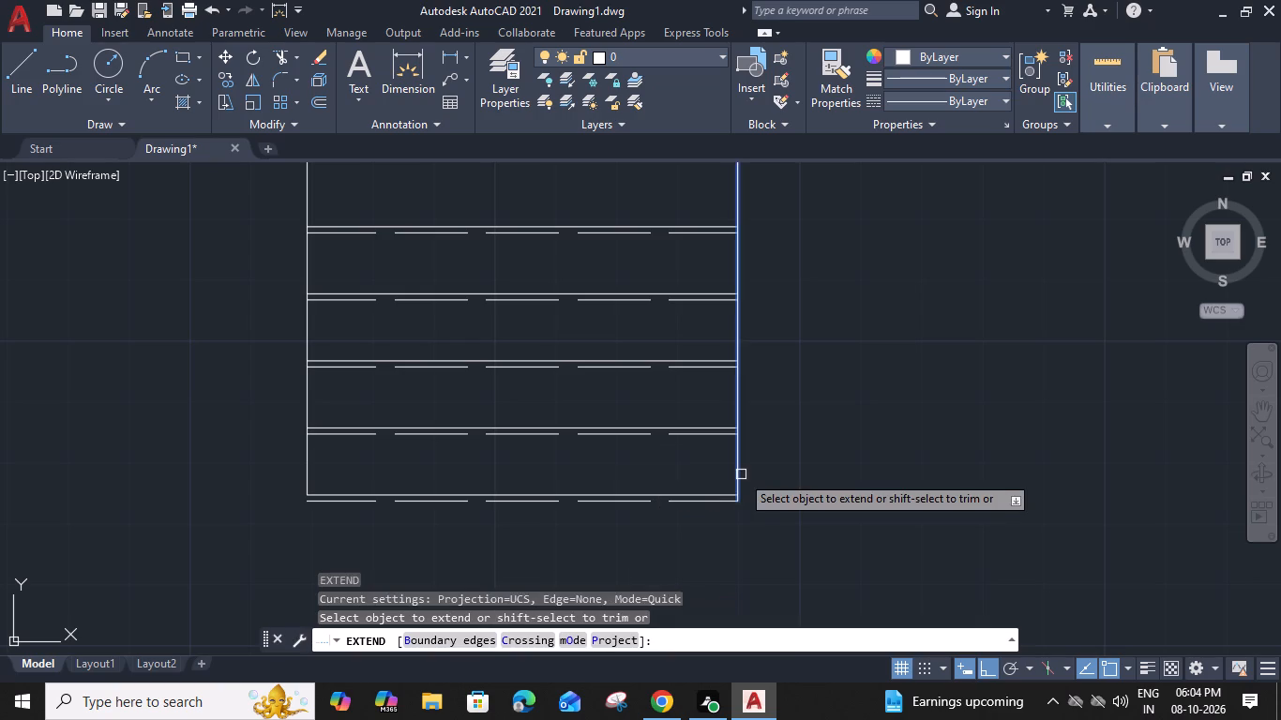
pyautogui.click(309, 467)
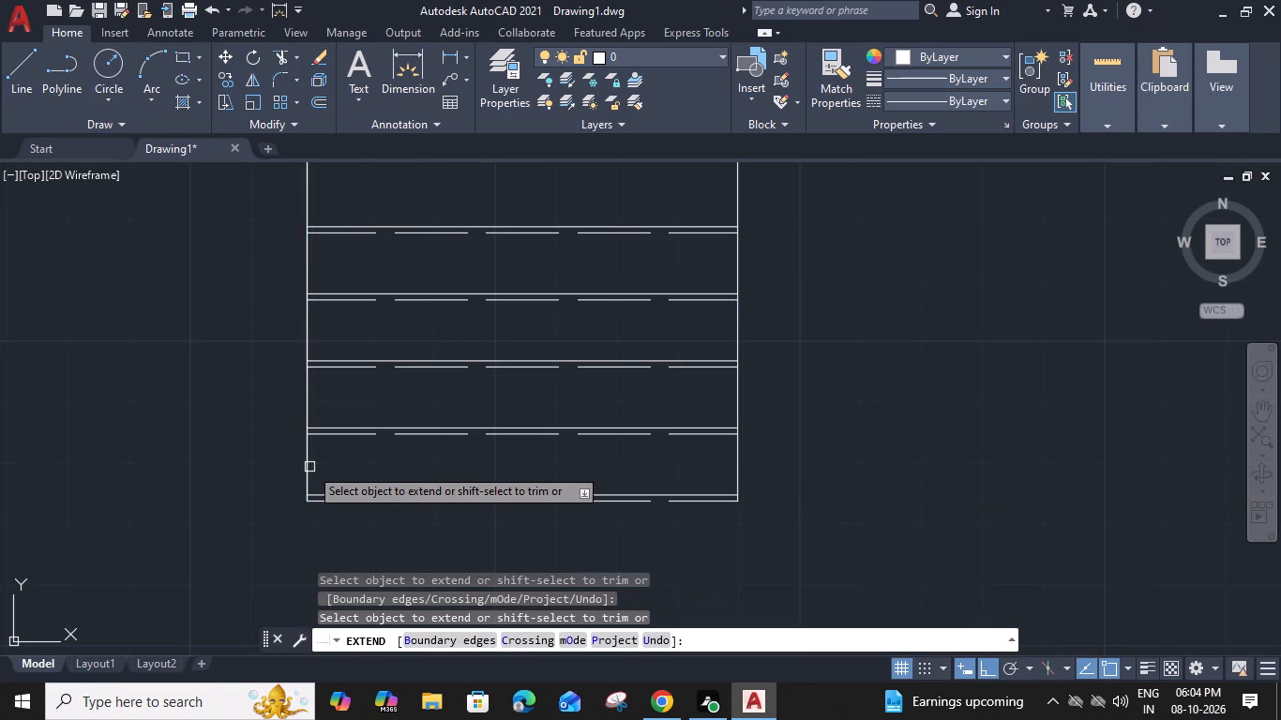
pyautogui.press('Escape')
# Offset both side lines of the entrance steps 2" outward.
pyautogui.click(735, 399)
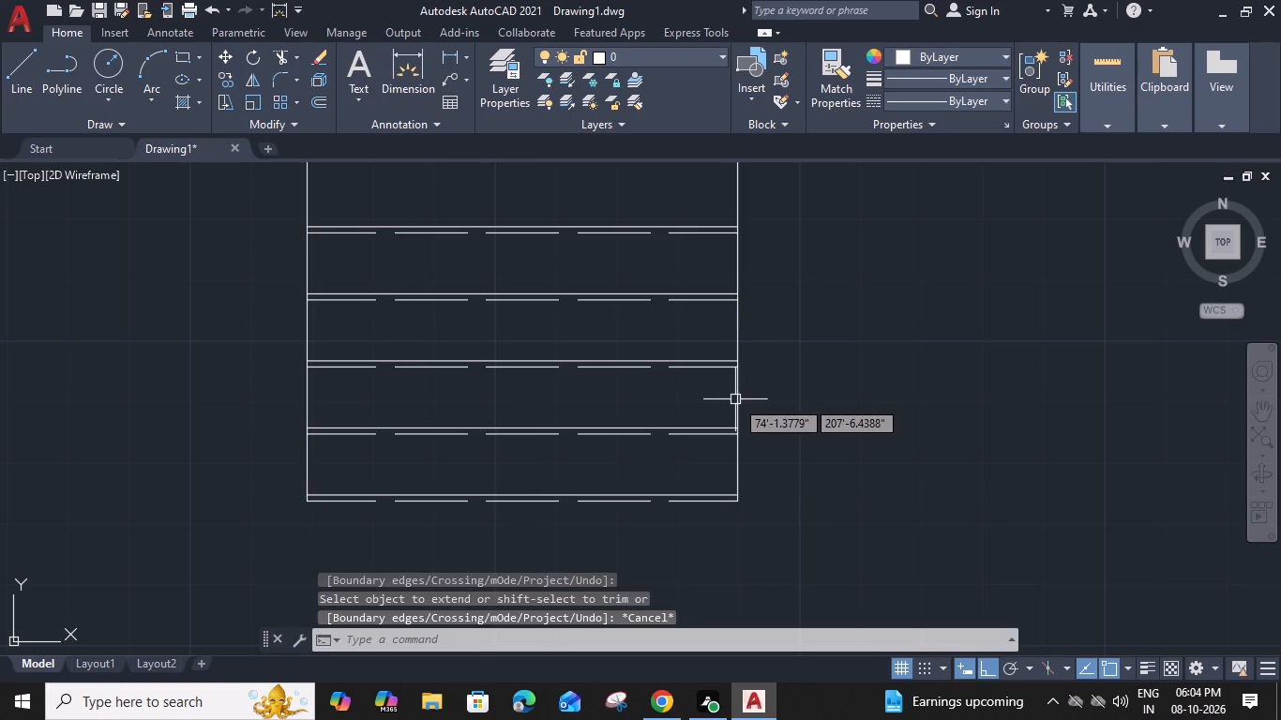
pyautogui.write('O 2"')
pyautogui.press('Return')
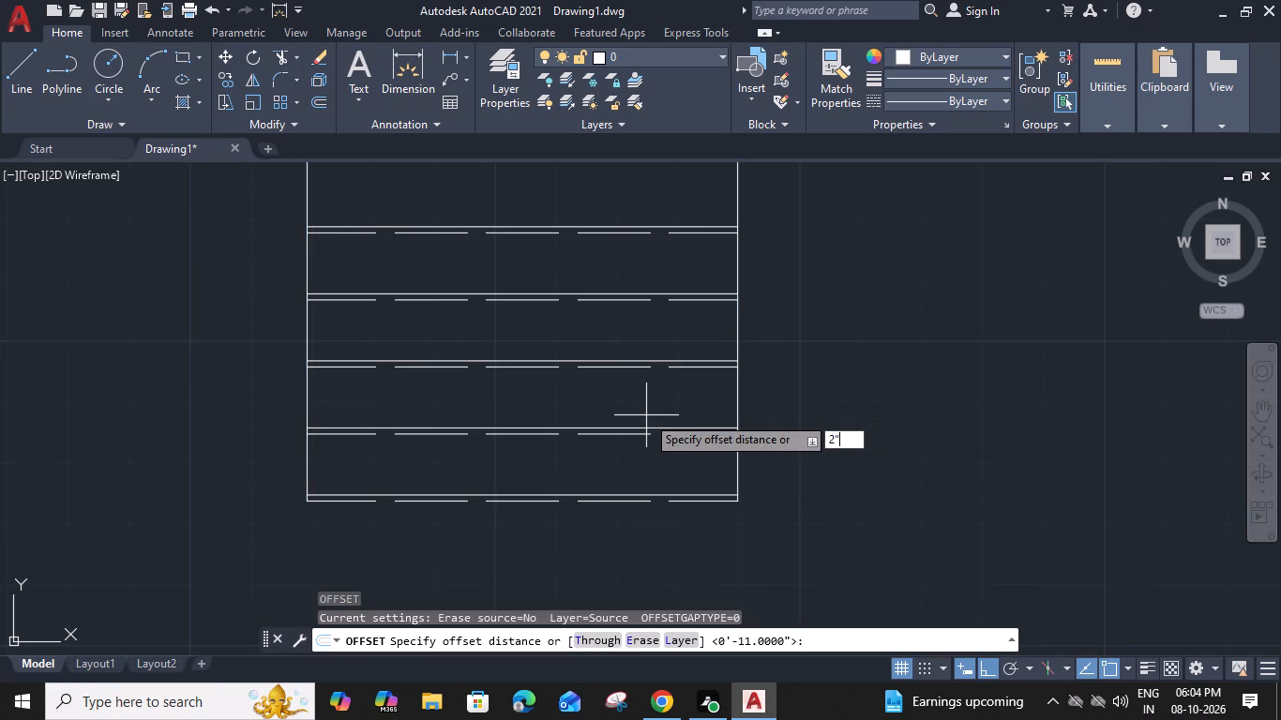
pyautogui.click(798, 412)
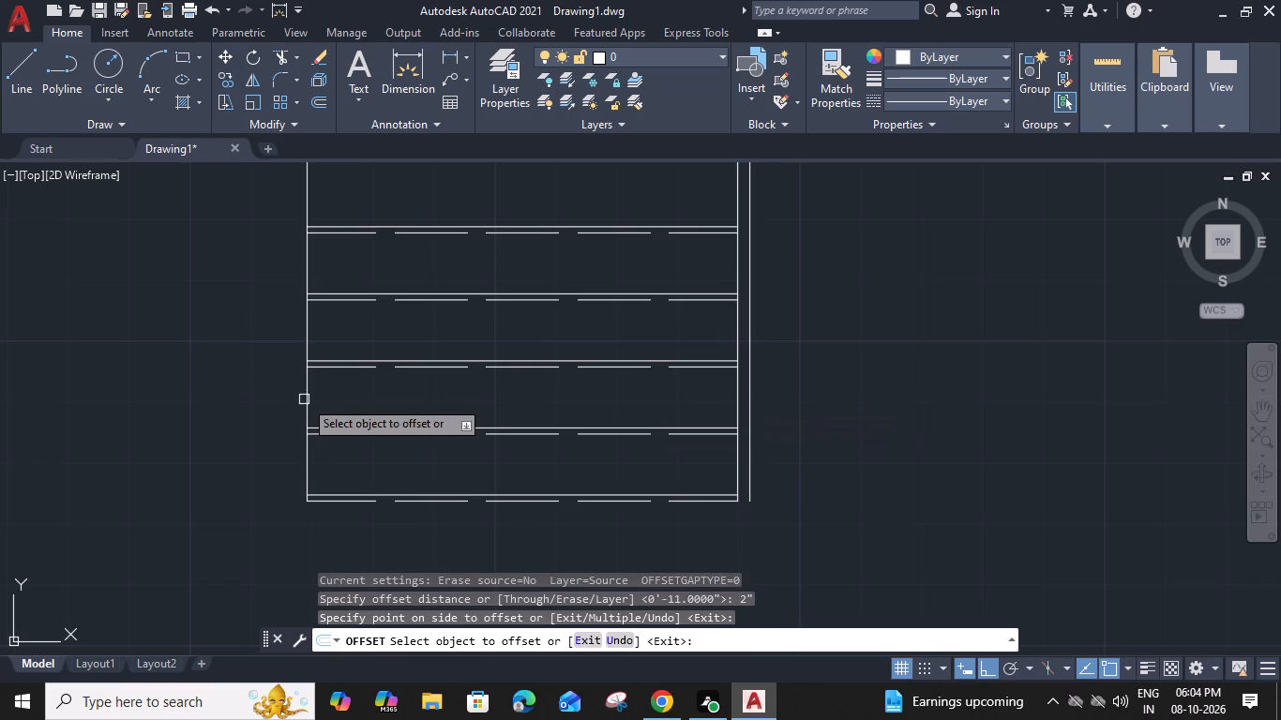
pyautogui.click(304, 399)
pyautogui.click(174, 406)
pyautogui.press('Escape')
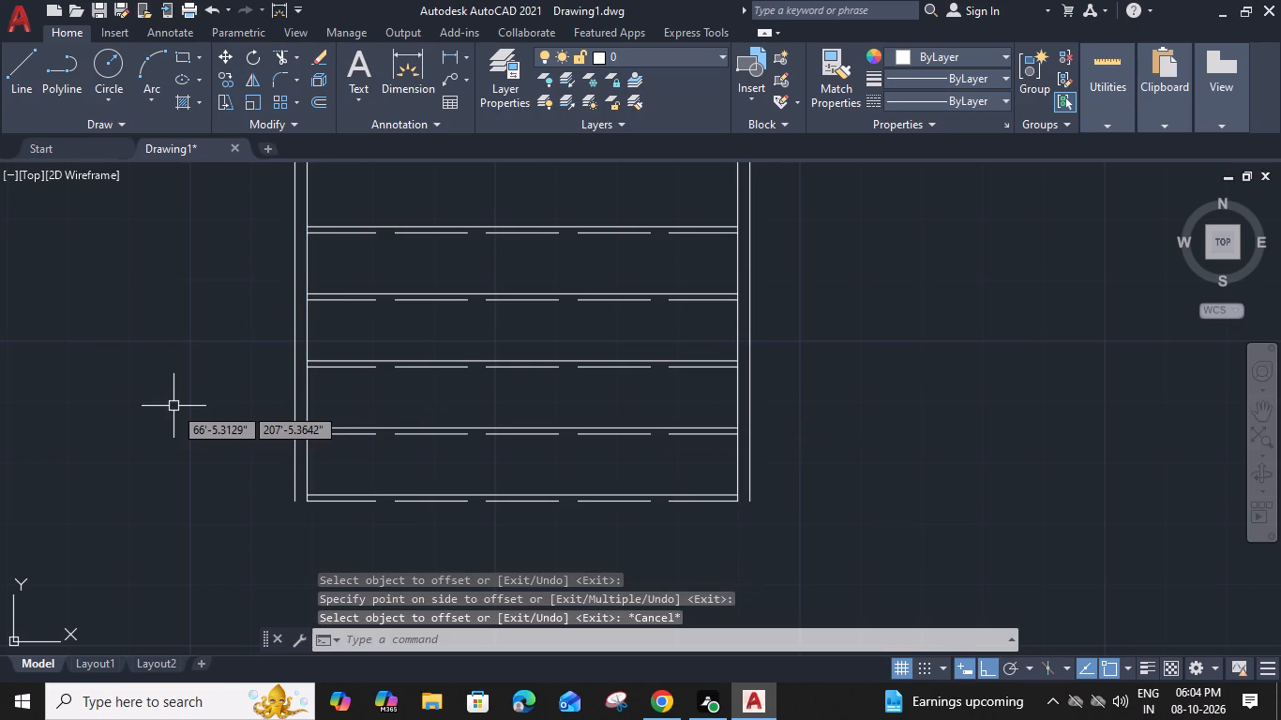
# Draw a small arc at the lower end of the entrance steps' west side strip, starting from the outer line's endpoint.
pyautogui.scroll(-1, 448, 449)
pyautogui.moveTo(450, 452); pyautogui.dragTo(492, 454, button='middle')
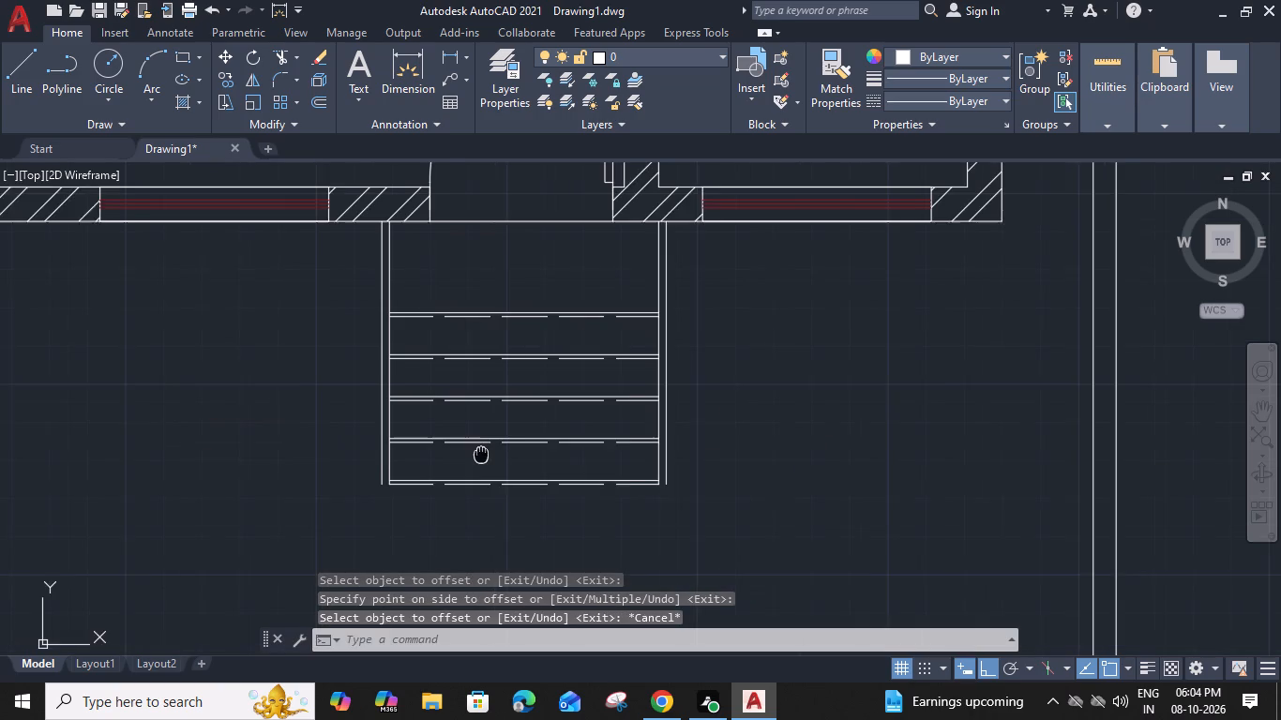
pyautogui.moveTo(492, 454); pyautogui.dragTo(498, 454, button='middle')
pyautogui.scroll(2, 405, 493)
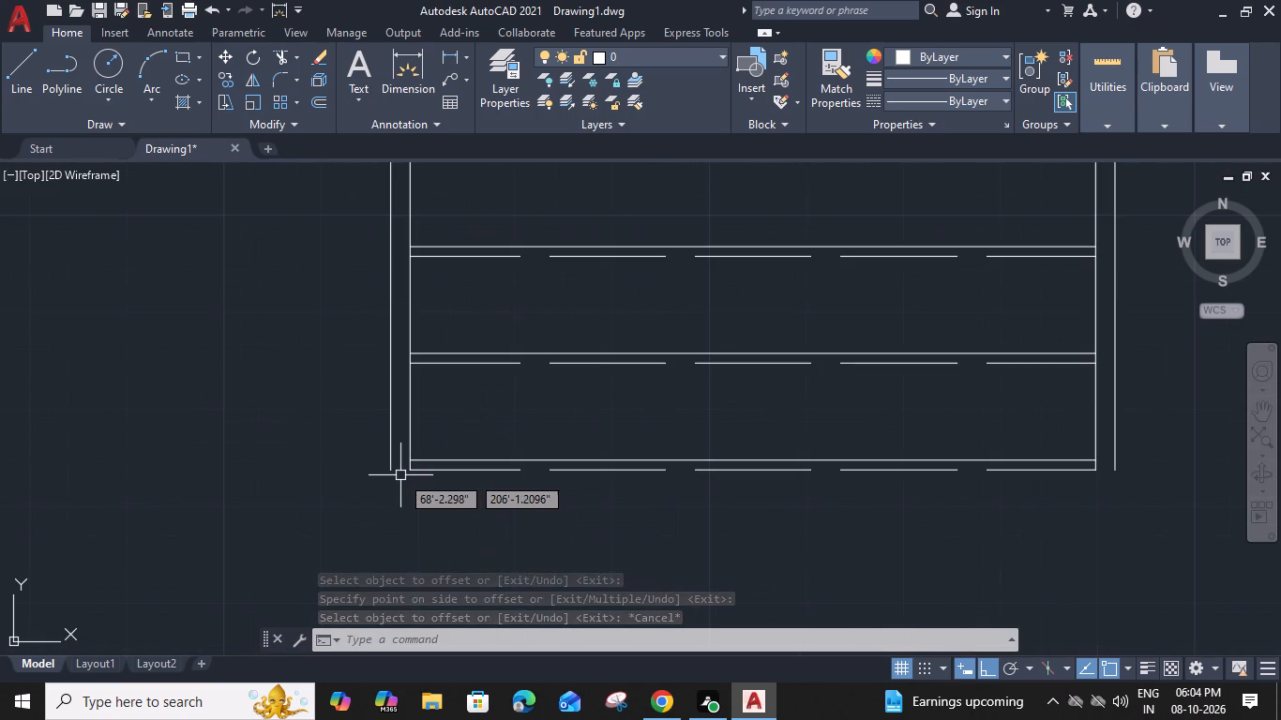
pyautogui.scroll(2, 399, 475)
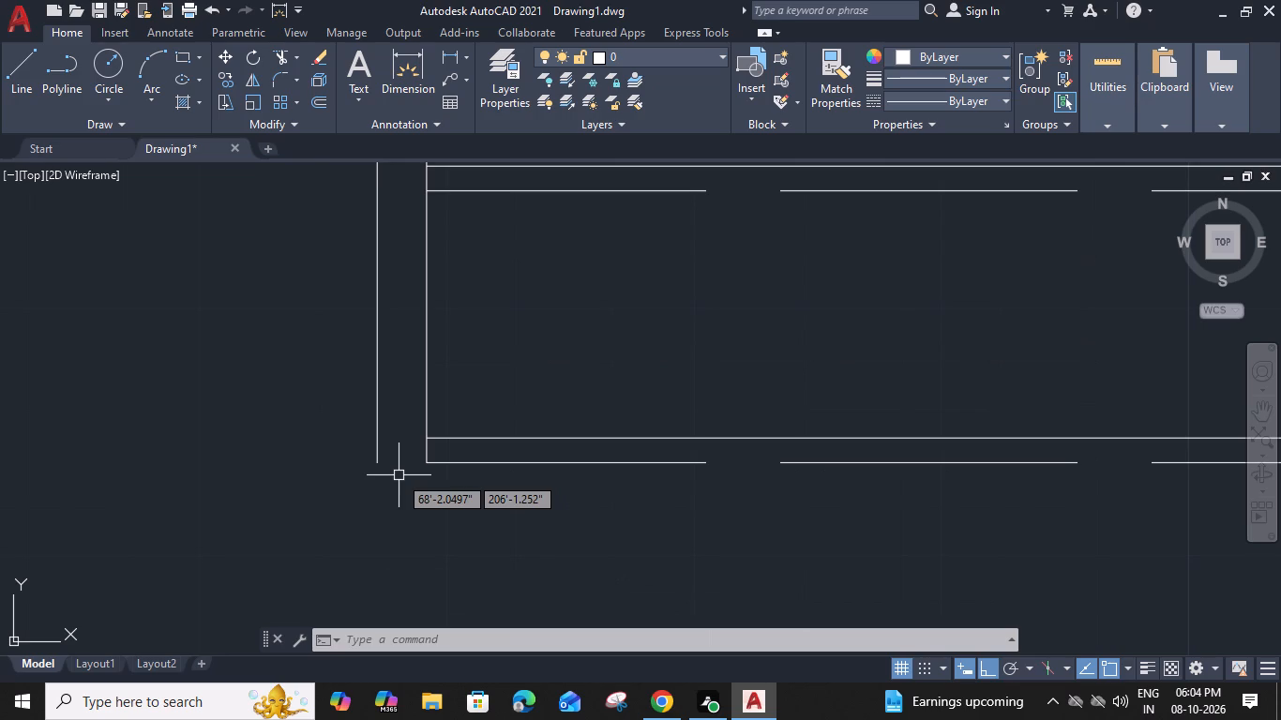
pyautogui.write('AR')
pyautogui.write('C')
pyautogui.press('space')
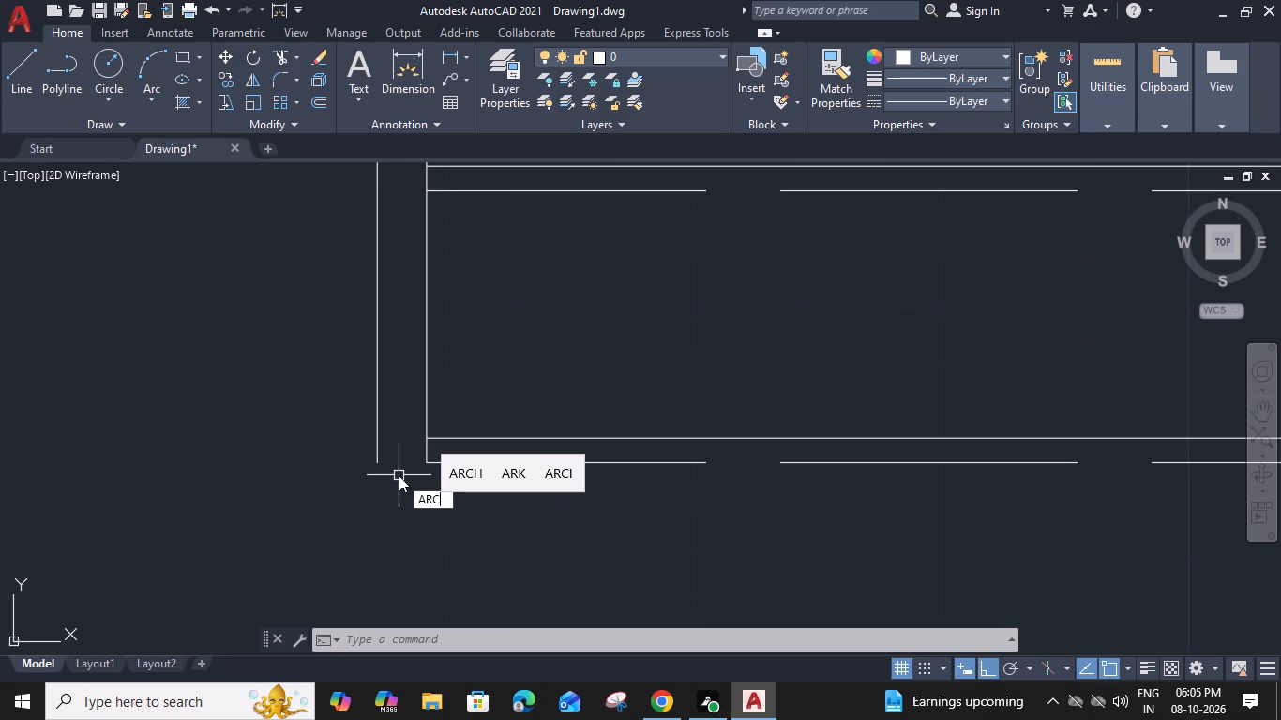
pyautogui.click(382, 462)
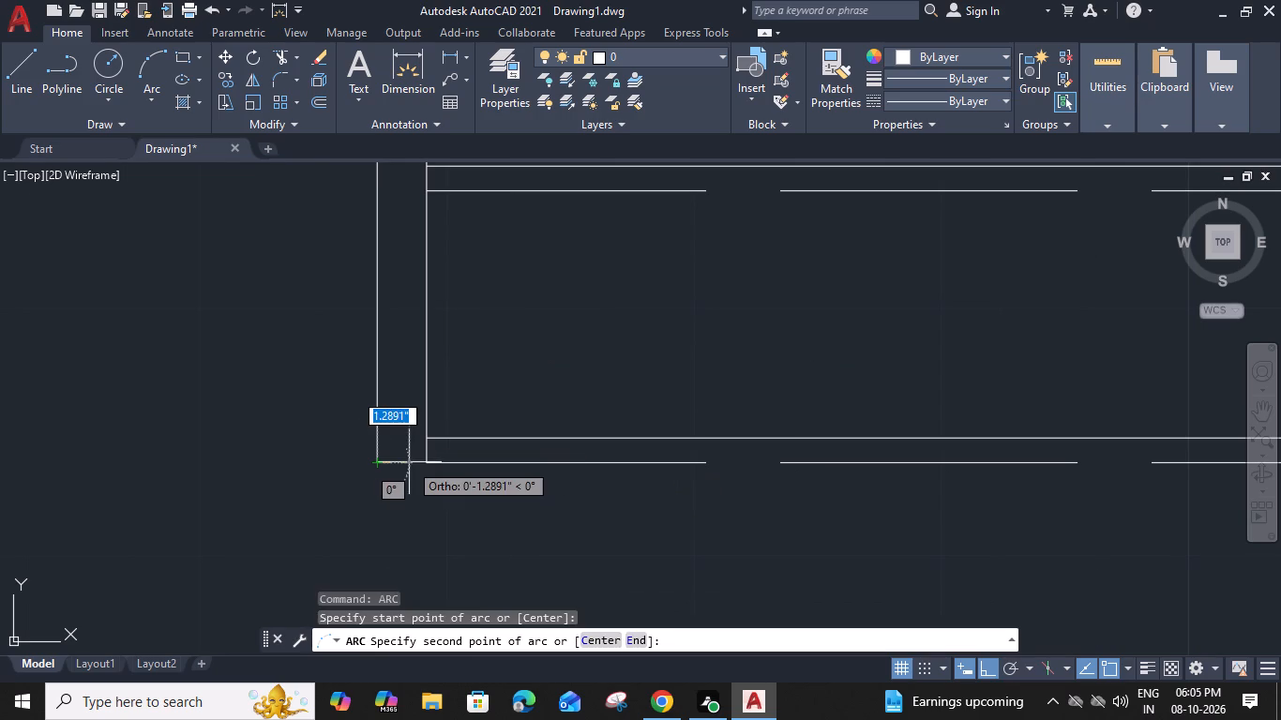
pyautogui.click(400, 462)
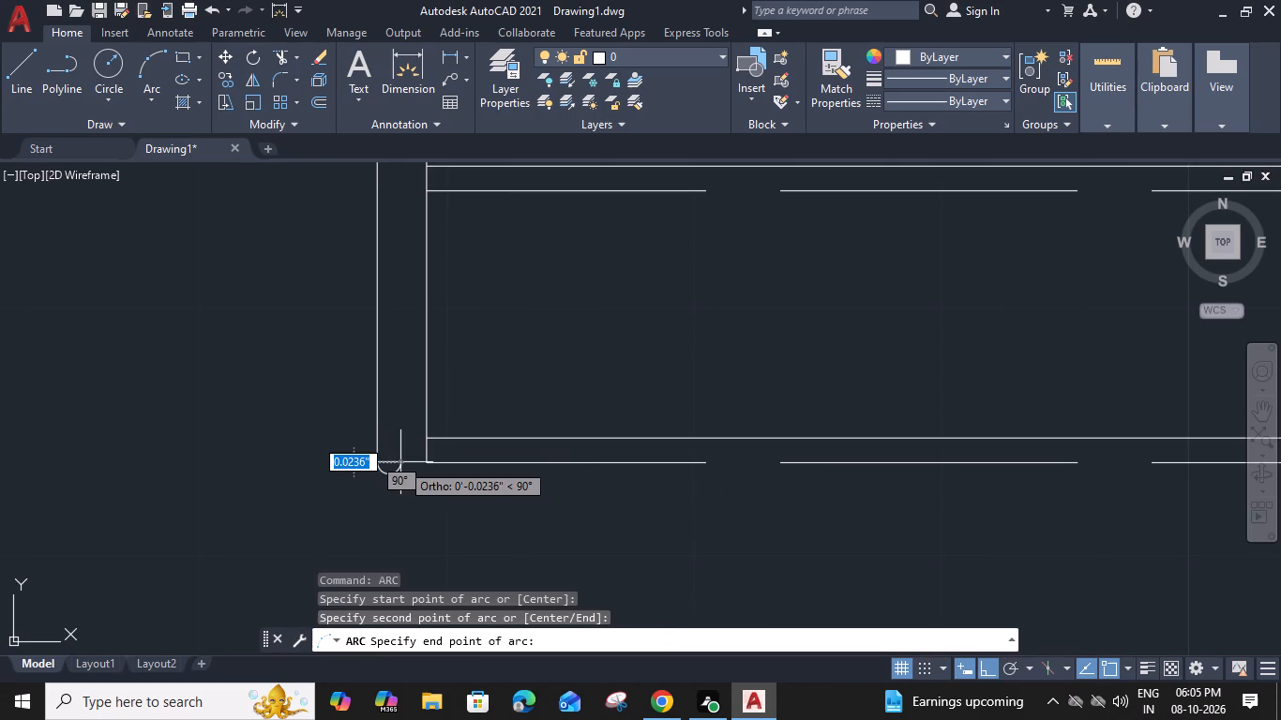
pyautogui.click(400, 462)
pyautogui.press('Escape')
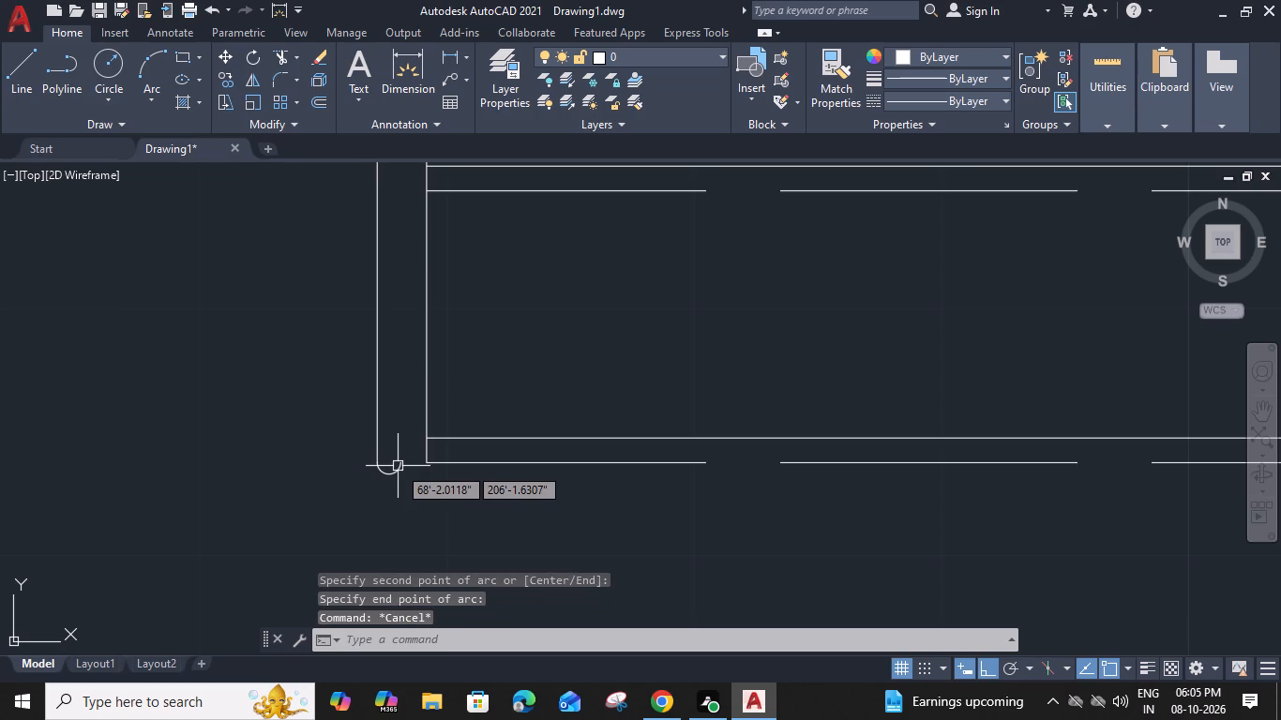
# Stretch the arc's free end to the inner side line's endpoint and pull its midpoint outward into a near-semicircular cap.
pyautogui.click(394, 475)
pyautogui.scroll(3, 399, 470)
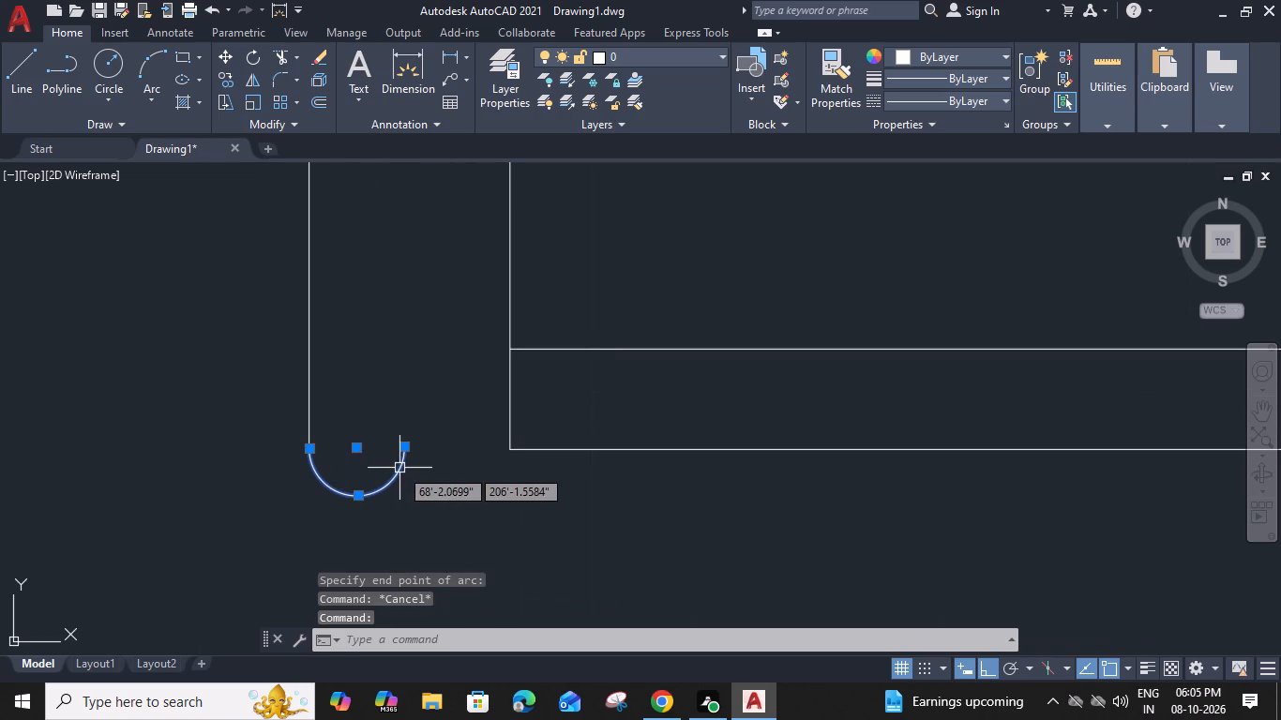
pyautogui.click(404, 449)
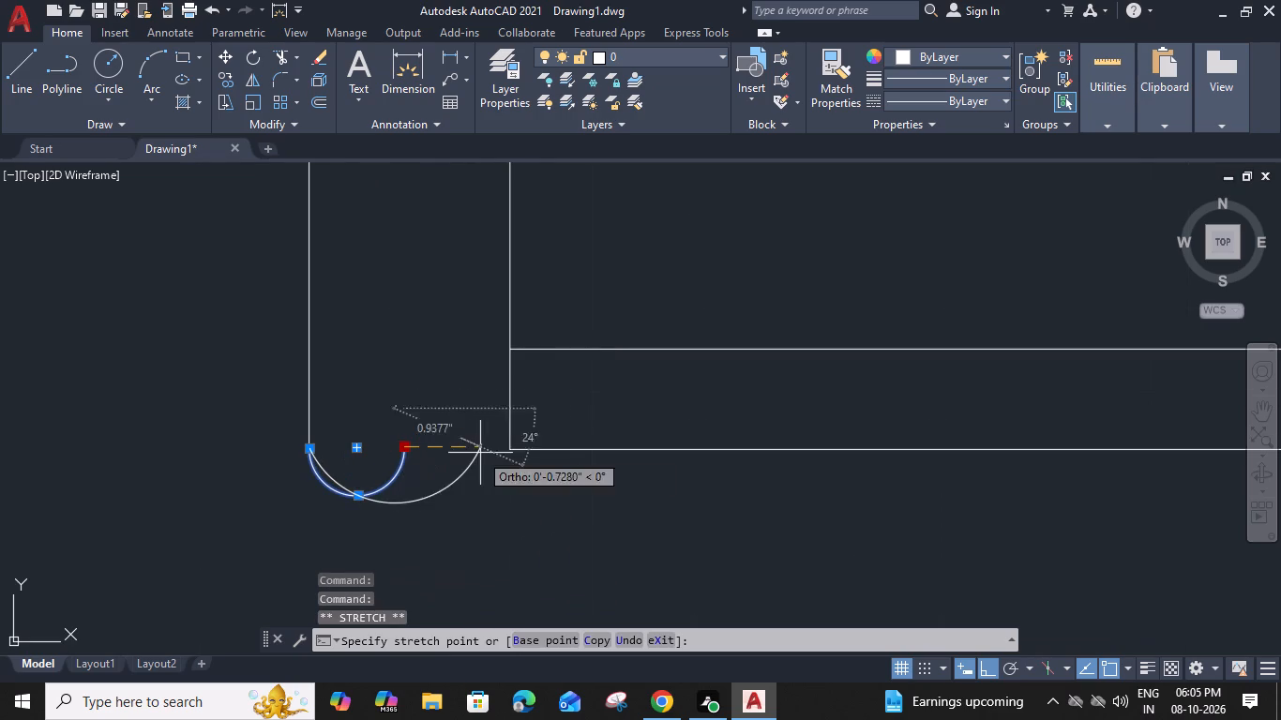
pyautogui.click(508, 451)
pyautogui.click(411, 513)
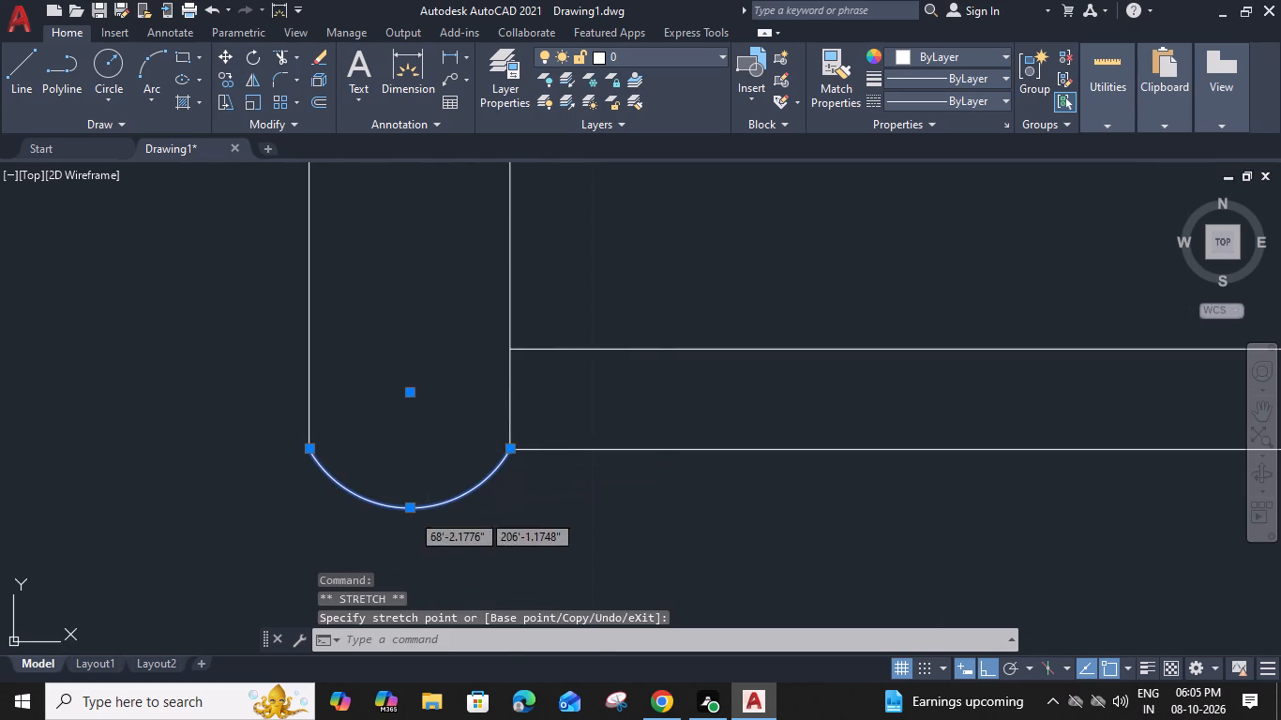
pyautogui.click(407, 545)
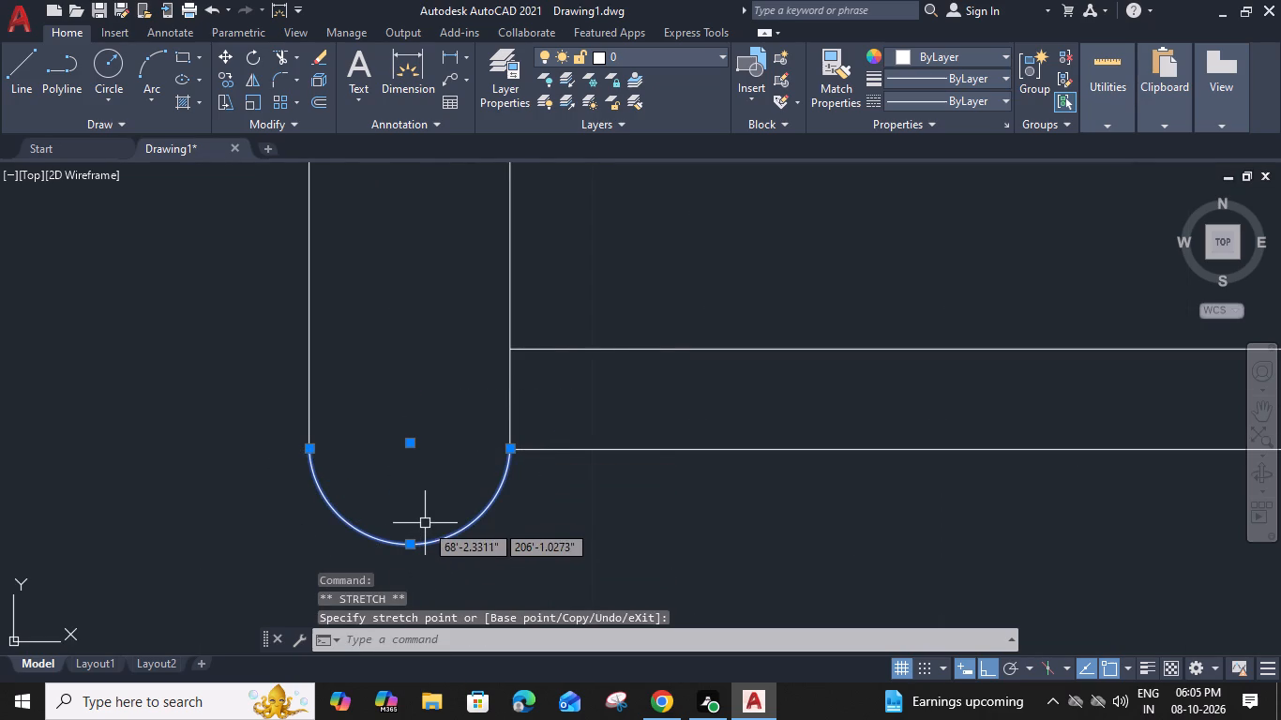
# Copy the rounded end cap from the west side strip to the lower end of the east side strip.
pyautogui.press('c')
pyautogui.press('o')
pyautogui.press('space')
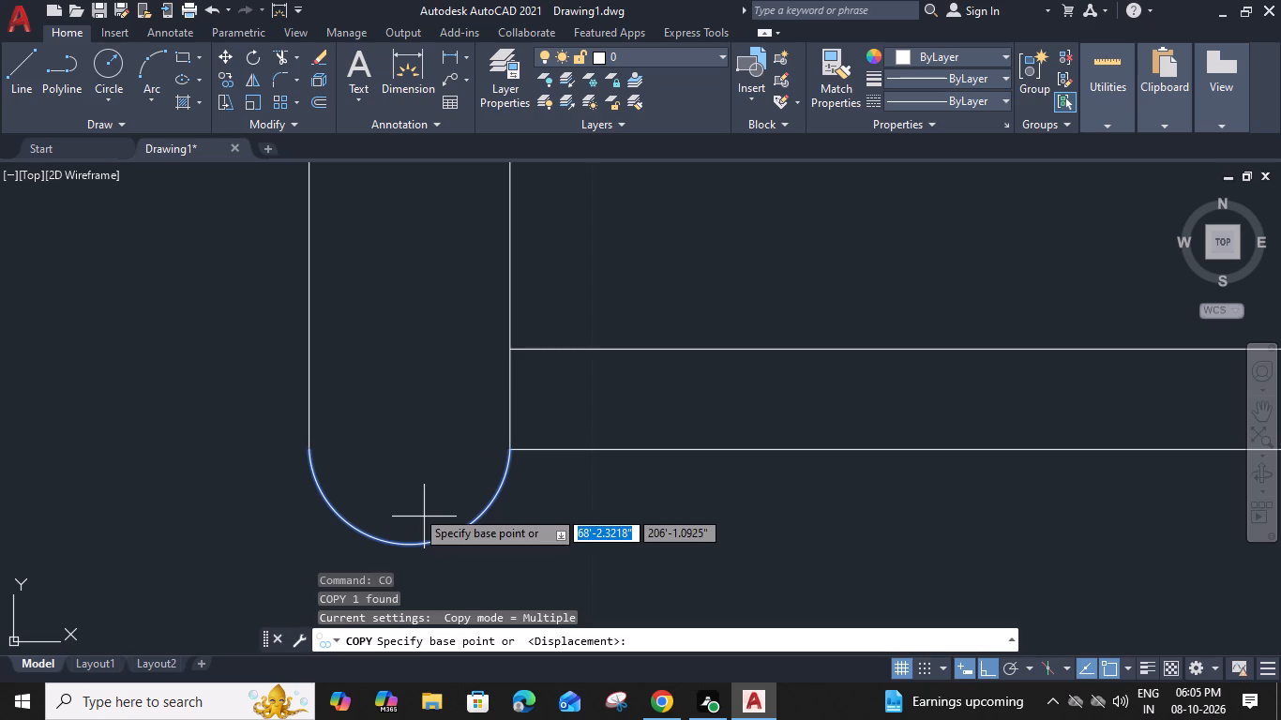
pyautogui.click(309, 449)
pyautogui.scroll(-3, 310, 449)
pyautogui.scroll(-3, 731, 462)
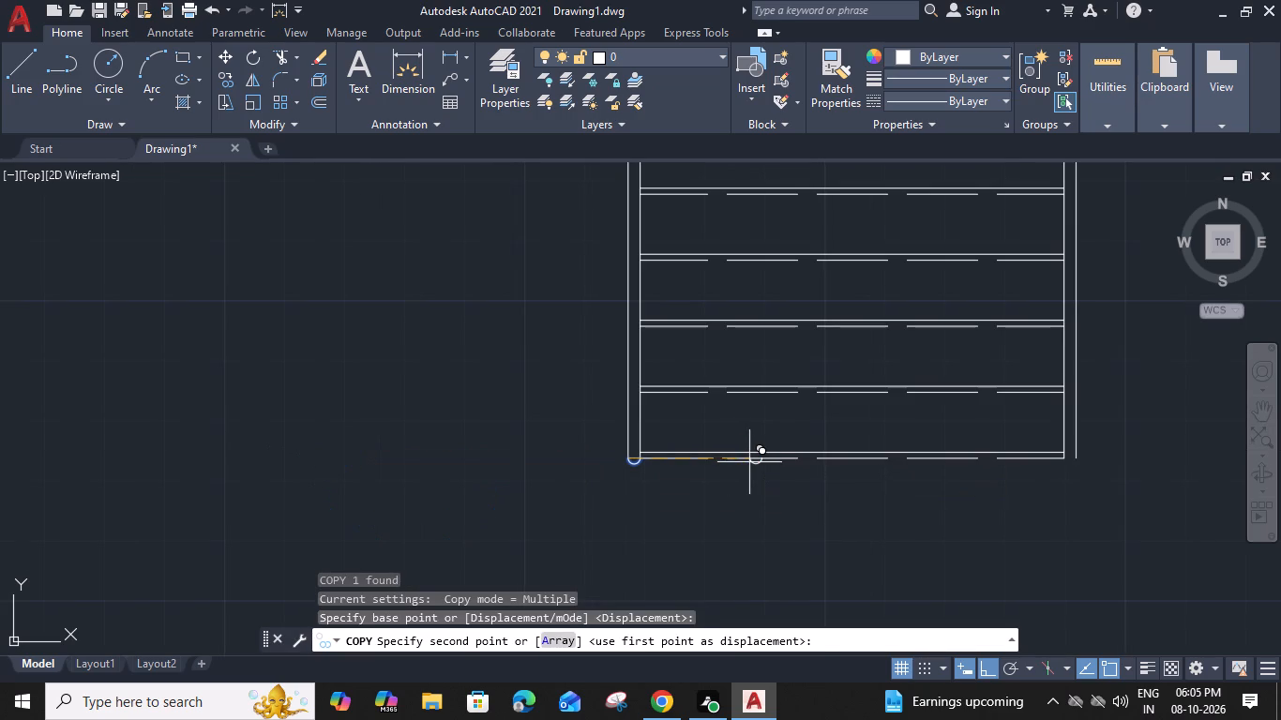
pyautogui.scroll(4, 1089, 465)
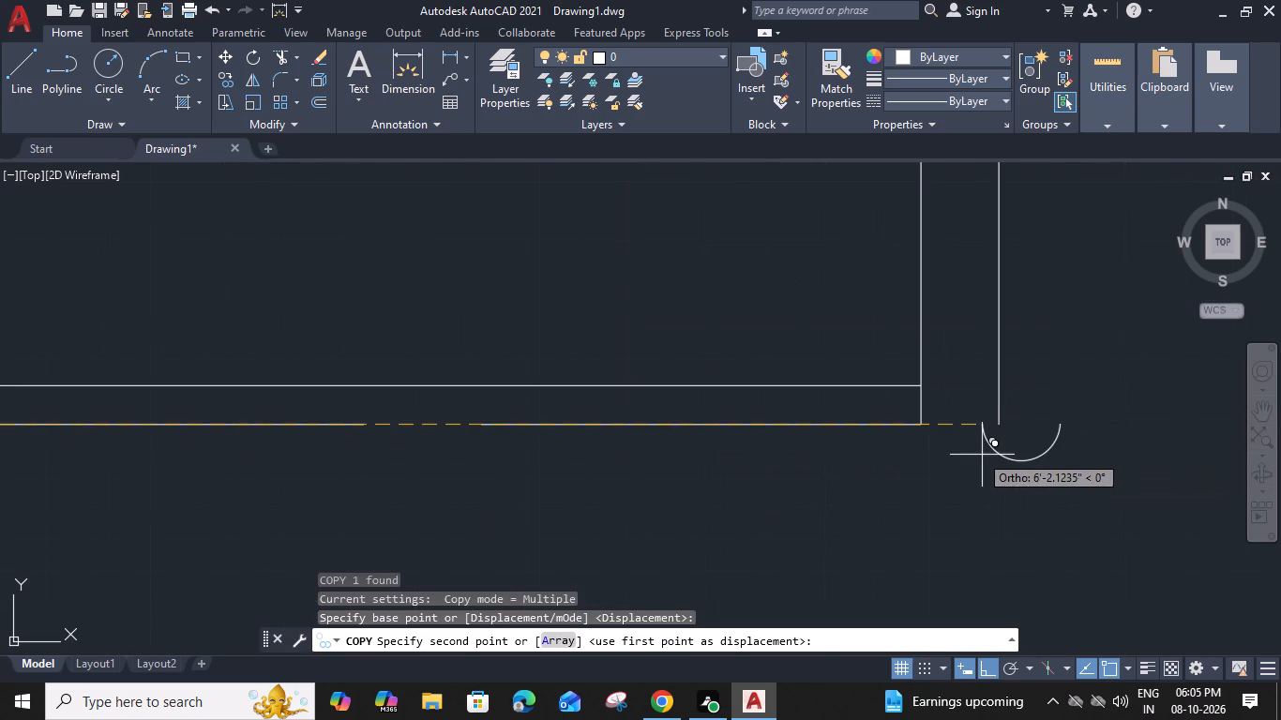
pyautogui.click(920, 429)
pyautogui.press('Escape')
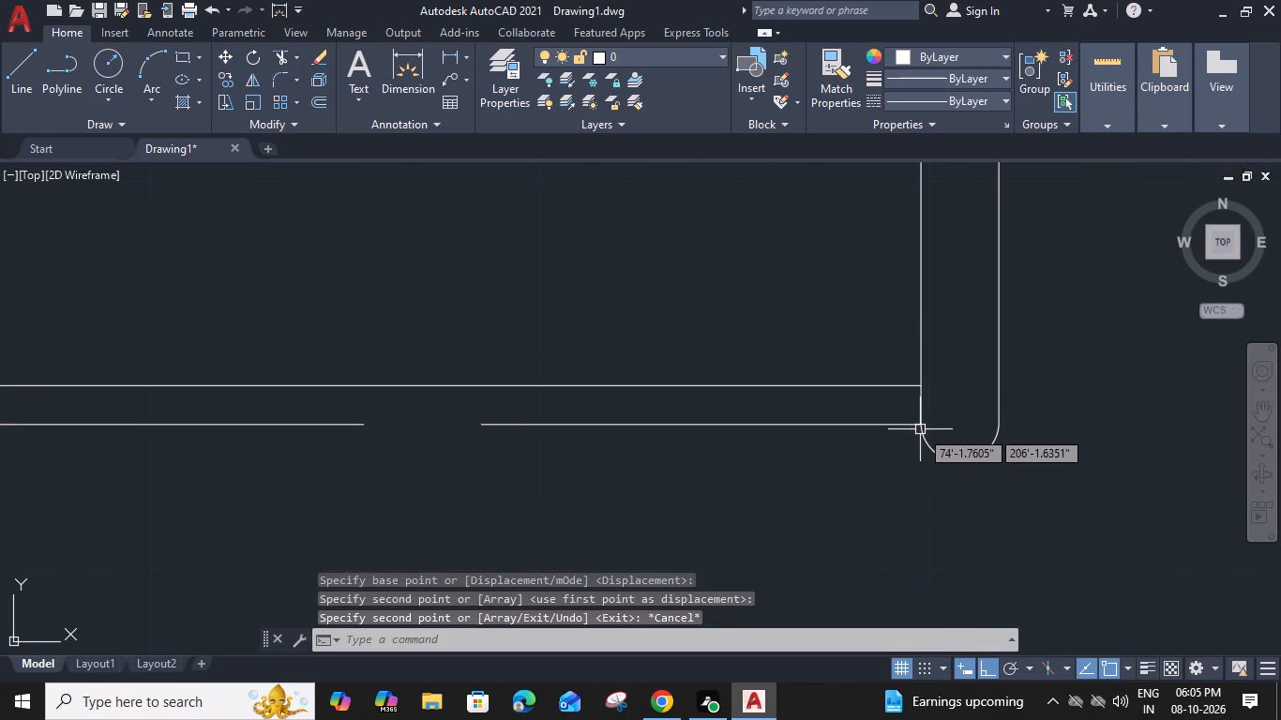
# Trim the outer wall line crossing the main door opening above the entrance steps.
pyautogui.scroll(-3, 797, 476)
pyautogui.scroll(-3, 421, 487)
pyautogui.moveTo(408, 481); pyautogui.dragTo(543, 496, button='middle')
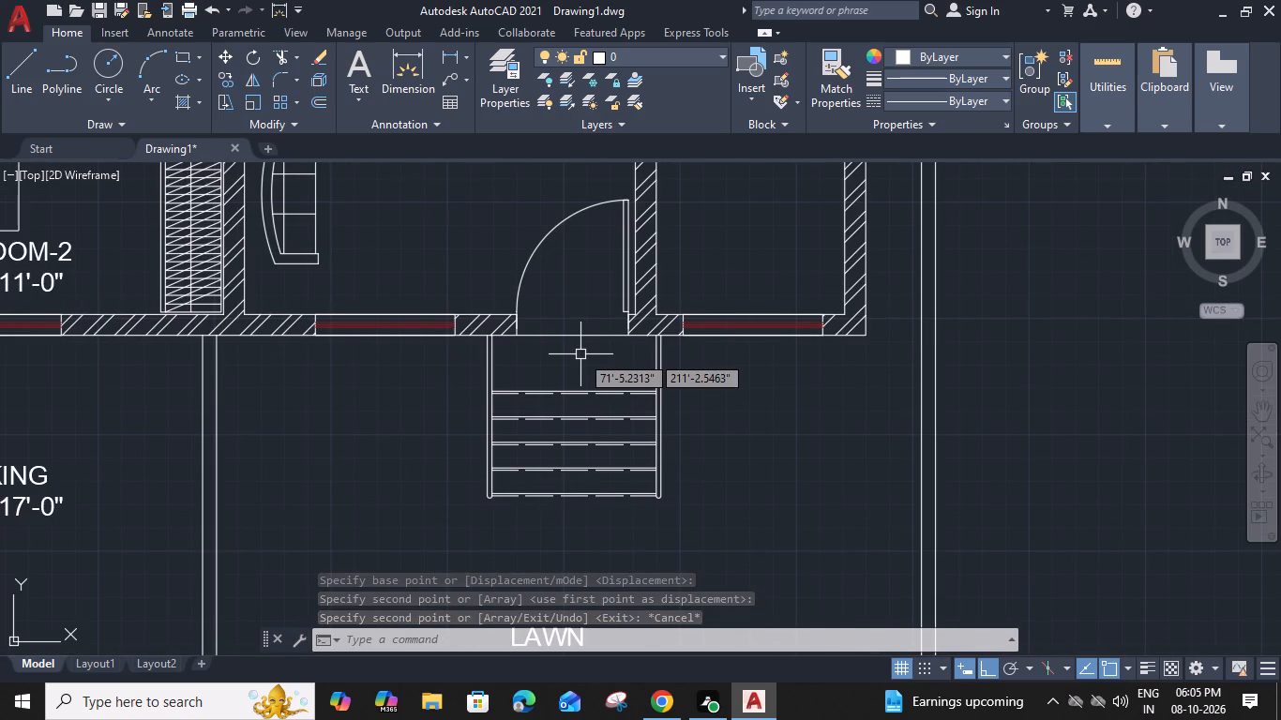
pyautogui.press('t')
pyautogui.write('R')
pyautogui.press('space')
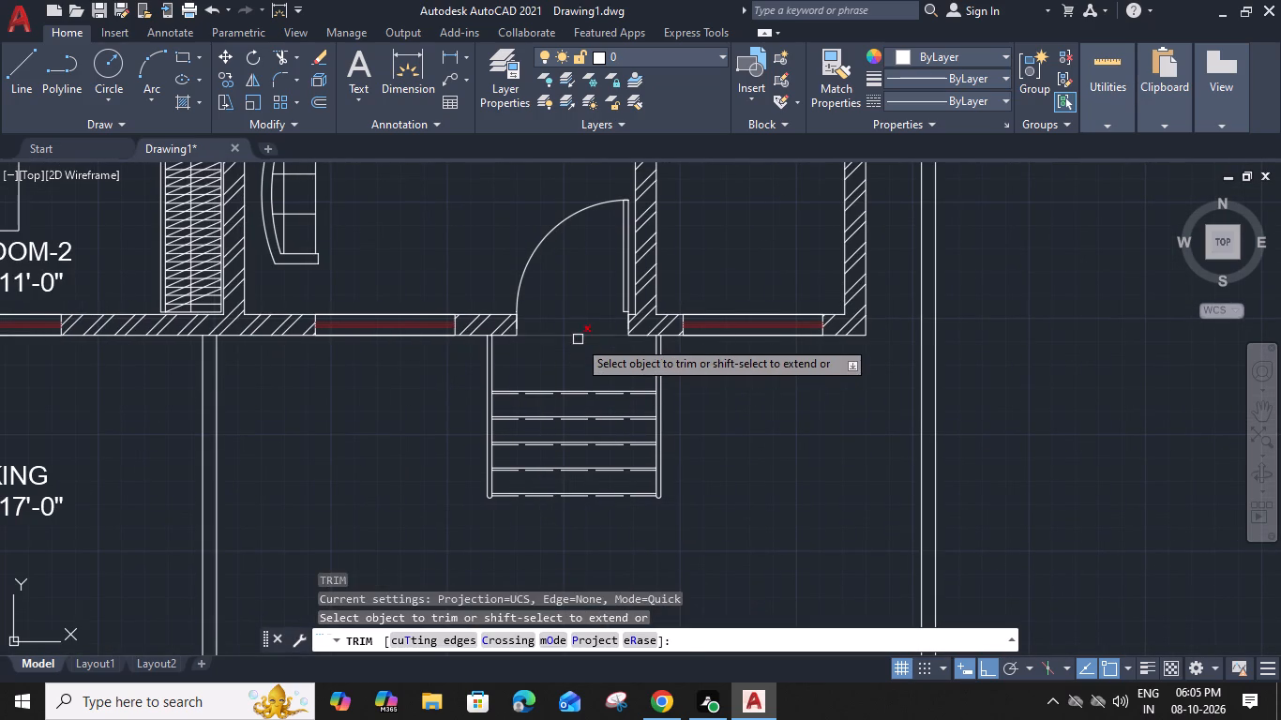
pyautogui.click(578, 339)
pyautogui.scroll(-2, 578, 339)
pyautogui.press('Escape')
# Move the sofa in the lower LIVING ROOM straight down, closer to the front window wall.
pyautogui.moveTo(578, 339); pyautogui.dragTo(571, 416, button='middle')
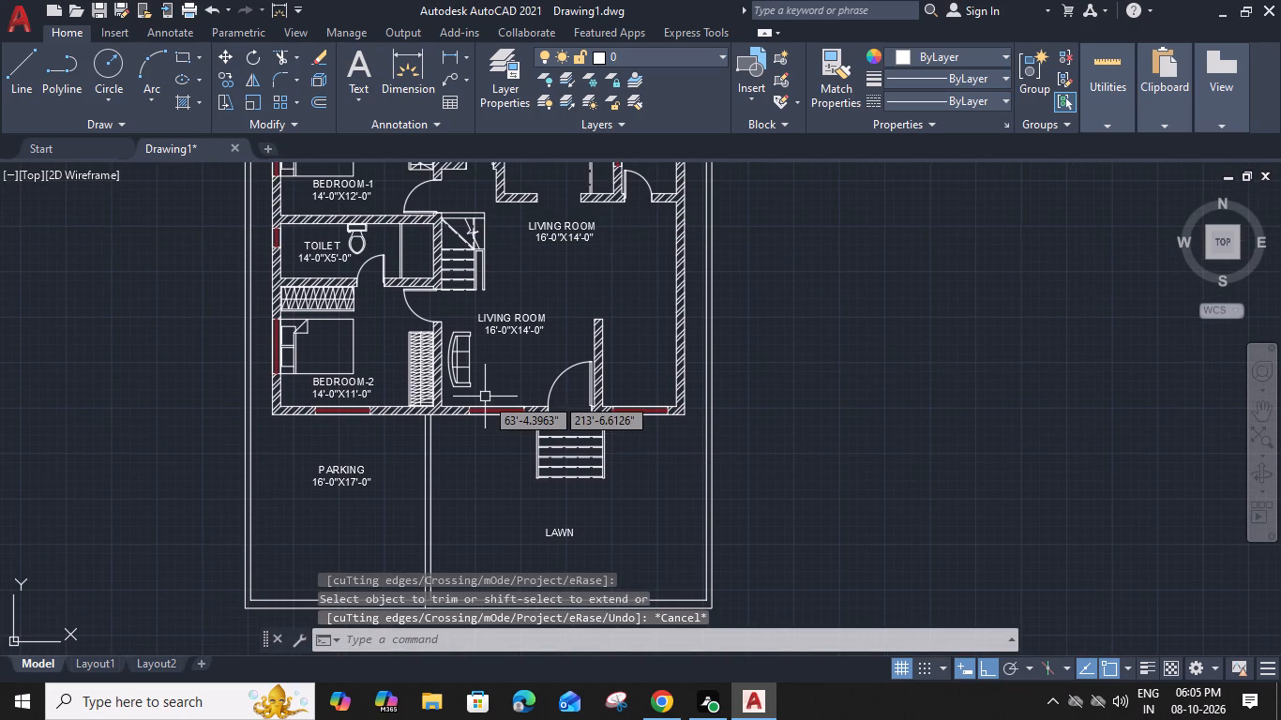
pyautogui.scroll(3, 462, 384)
pyautogui.click(462, 384)
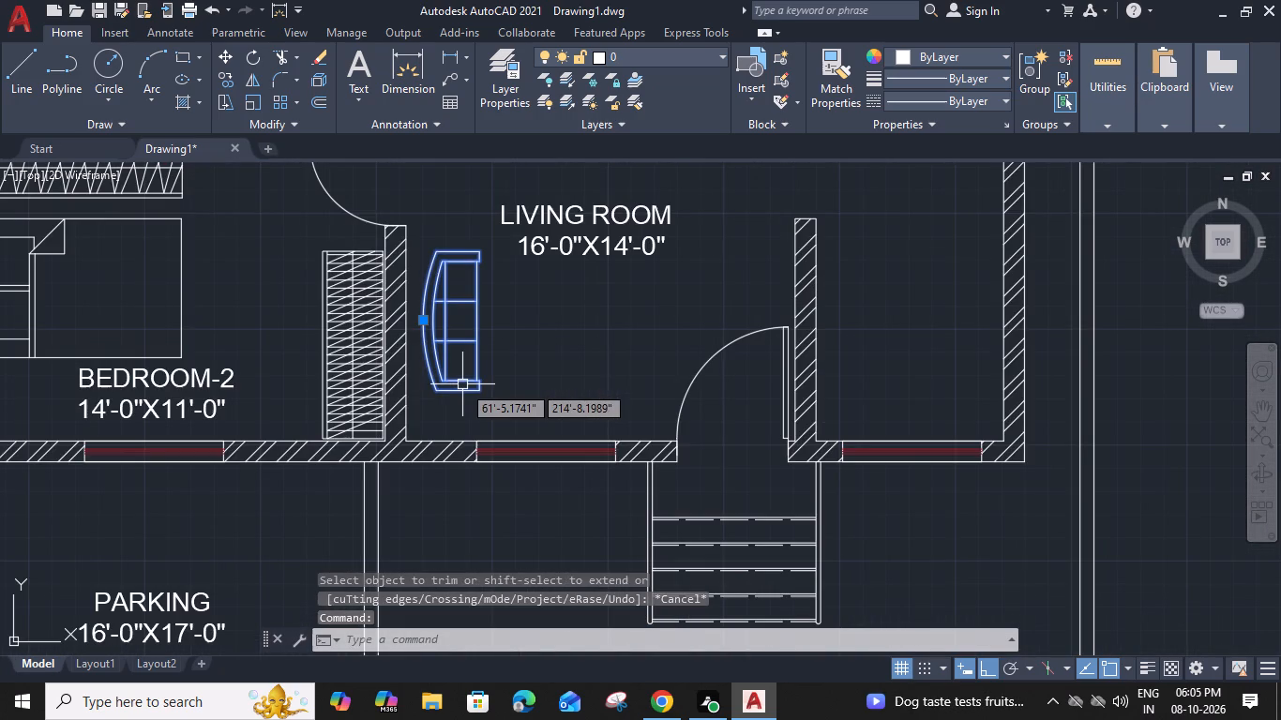
pyautogui.write('M')
pyautogui.press('space')
pyautogui.scroll(3, 458, 393)
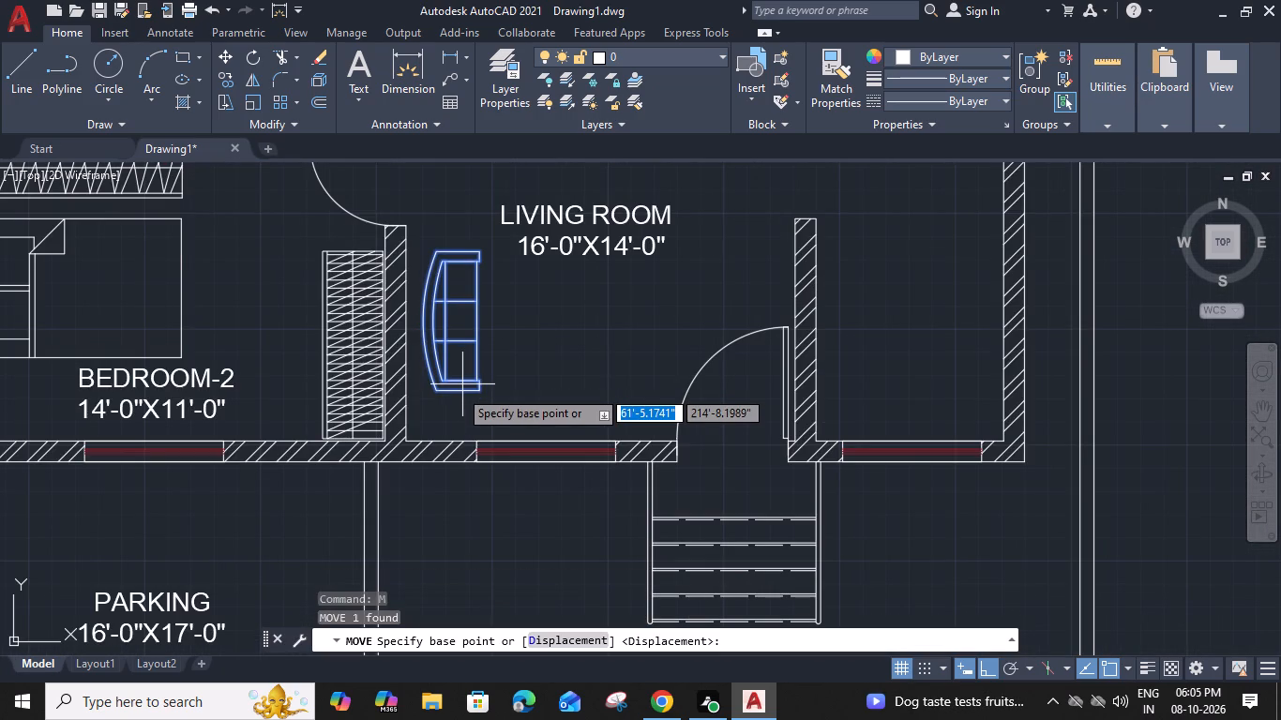
pyautogui.click(456, 387)
pyautogui.click(458, 424)
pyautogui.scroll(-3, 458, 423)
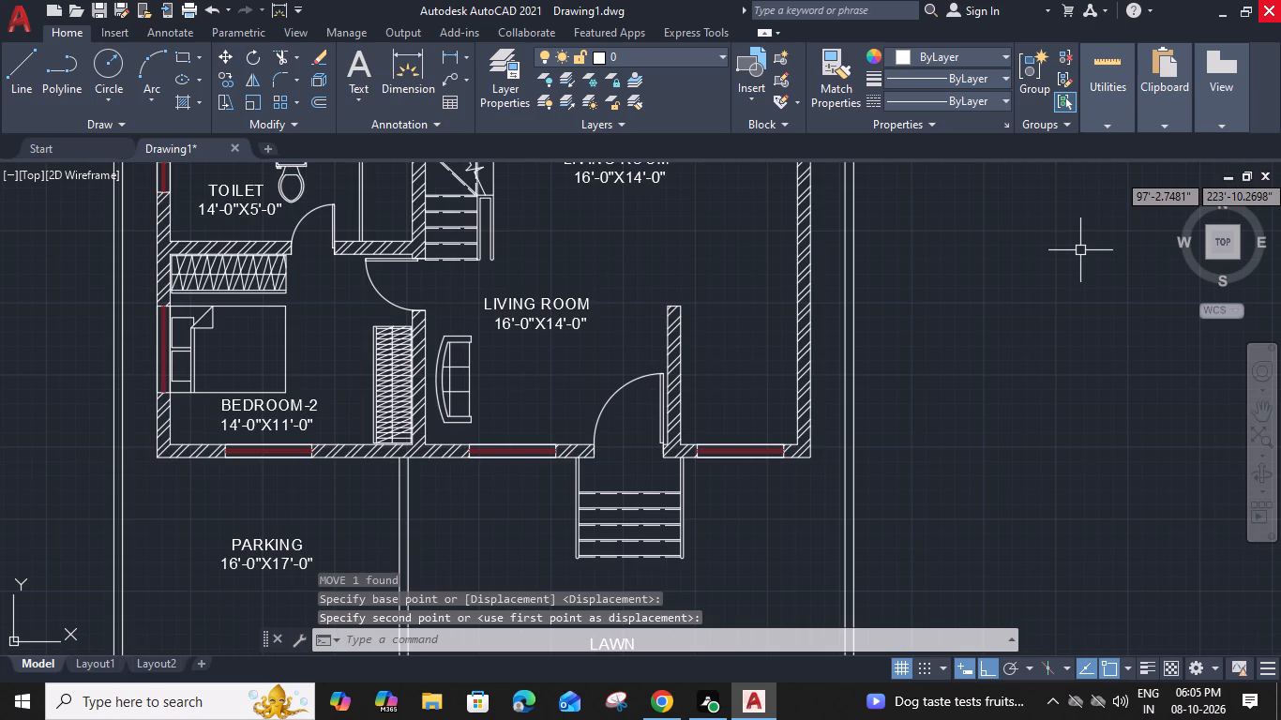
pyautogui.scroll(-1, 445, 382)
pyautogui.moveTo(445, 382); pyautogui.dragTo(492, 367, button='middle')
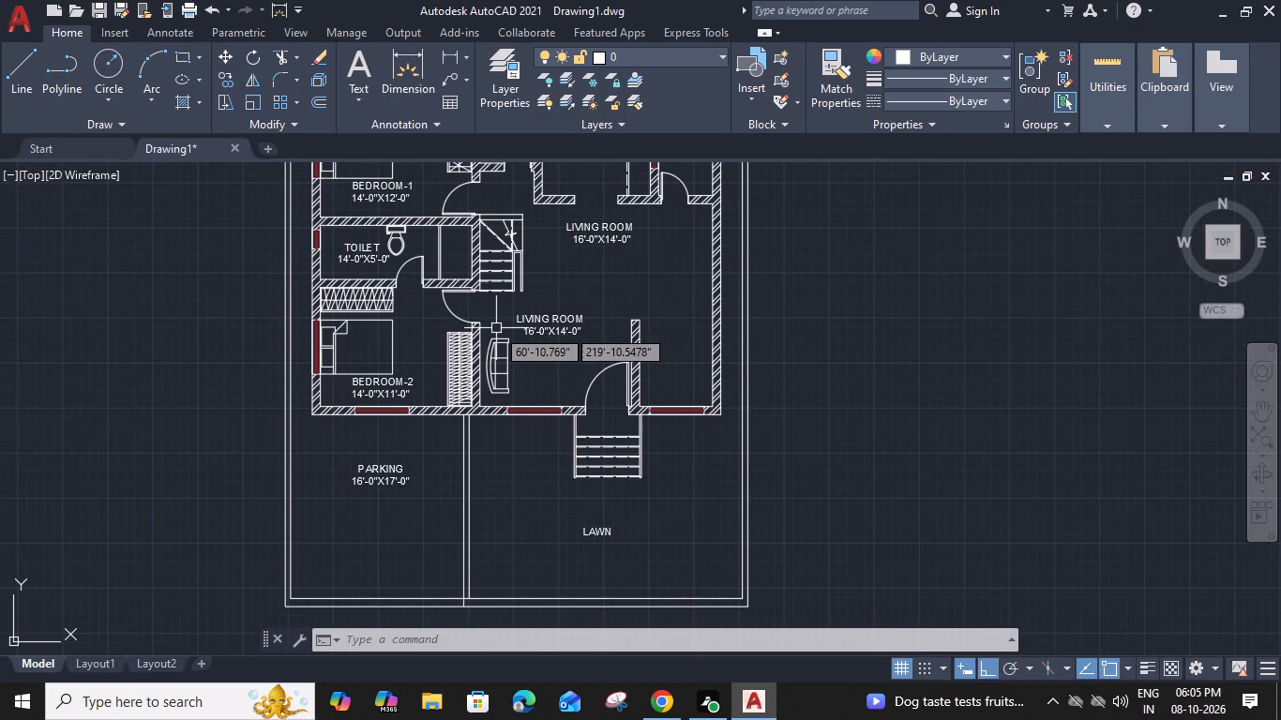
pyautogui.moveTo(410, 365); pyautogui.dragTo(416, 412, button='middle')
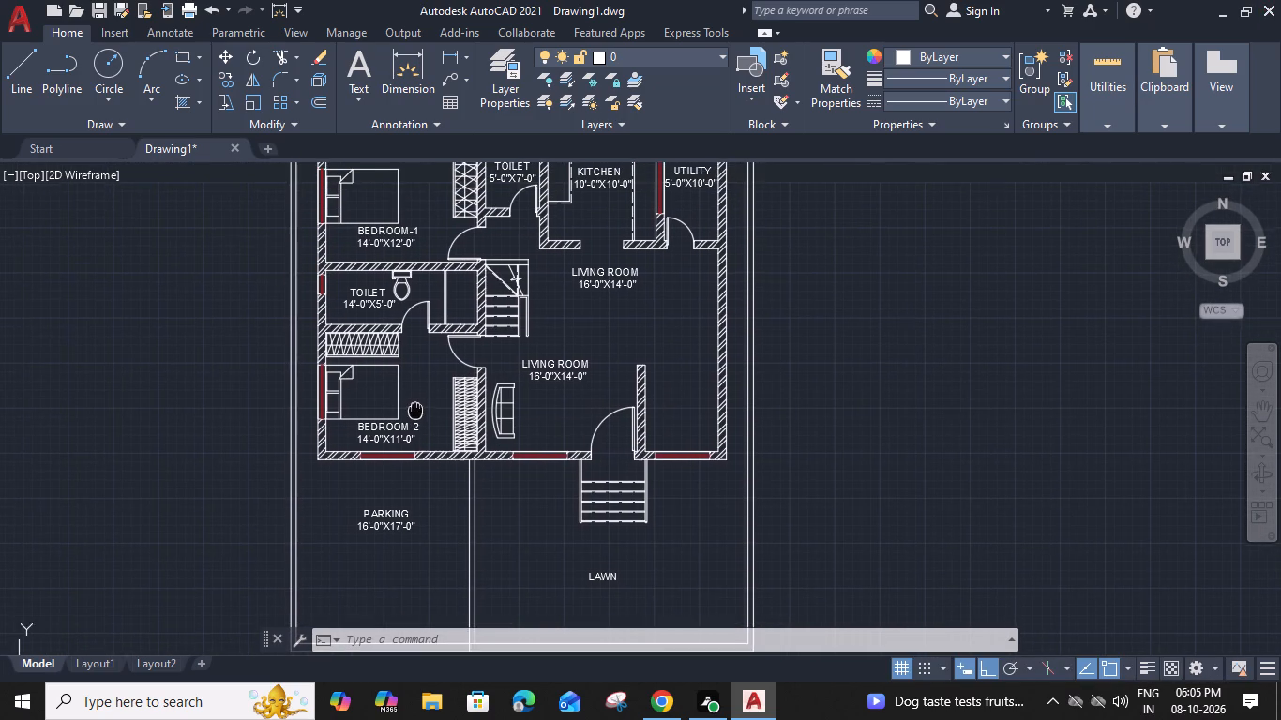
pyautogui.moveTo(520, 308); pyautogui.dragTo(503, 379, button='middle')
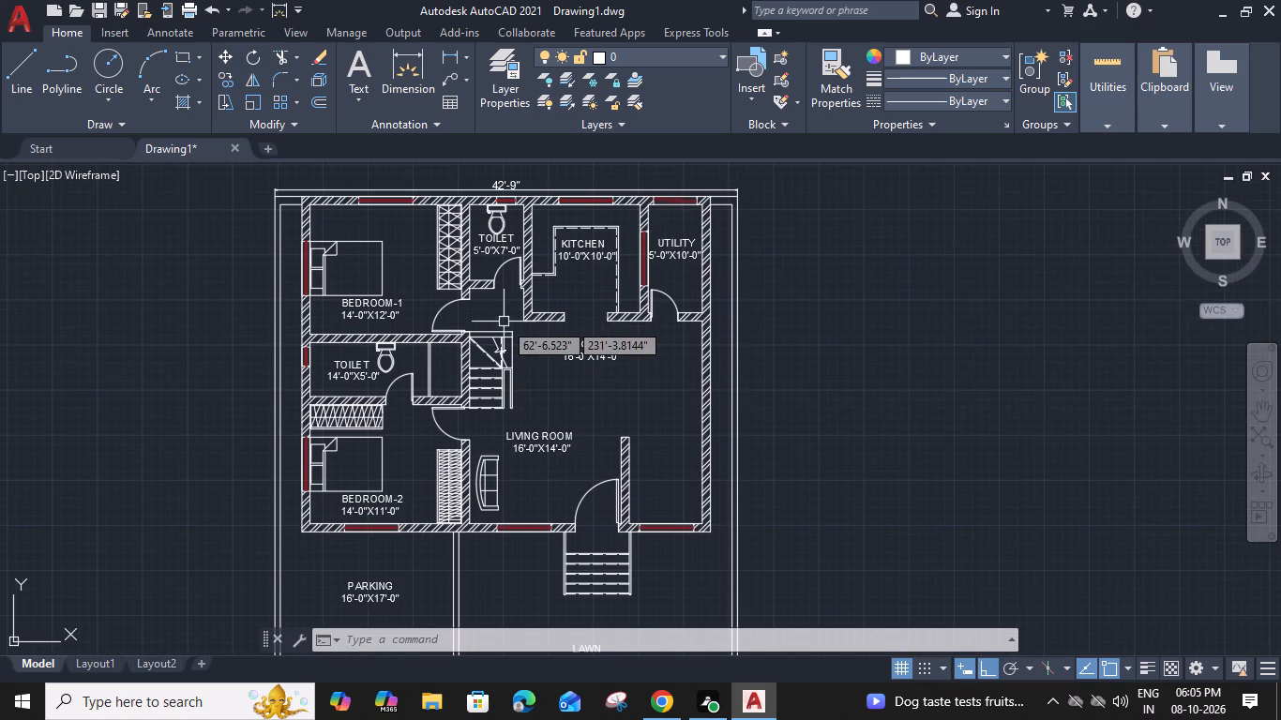
# Draw a rectangle with 2" fillet radius corners, about 4'-9" by 1'-7.5", between the KITCHEN's north window and the counter outline.
pyautogui.scroll(4, 590, 220)
pyautogui.moveTo(590, 220); pyautogui.dragTo(568, 356, button='middle')
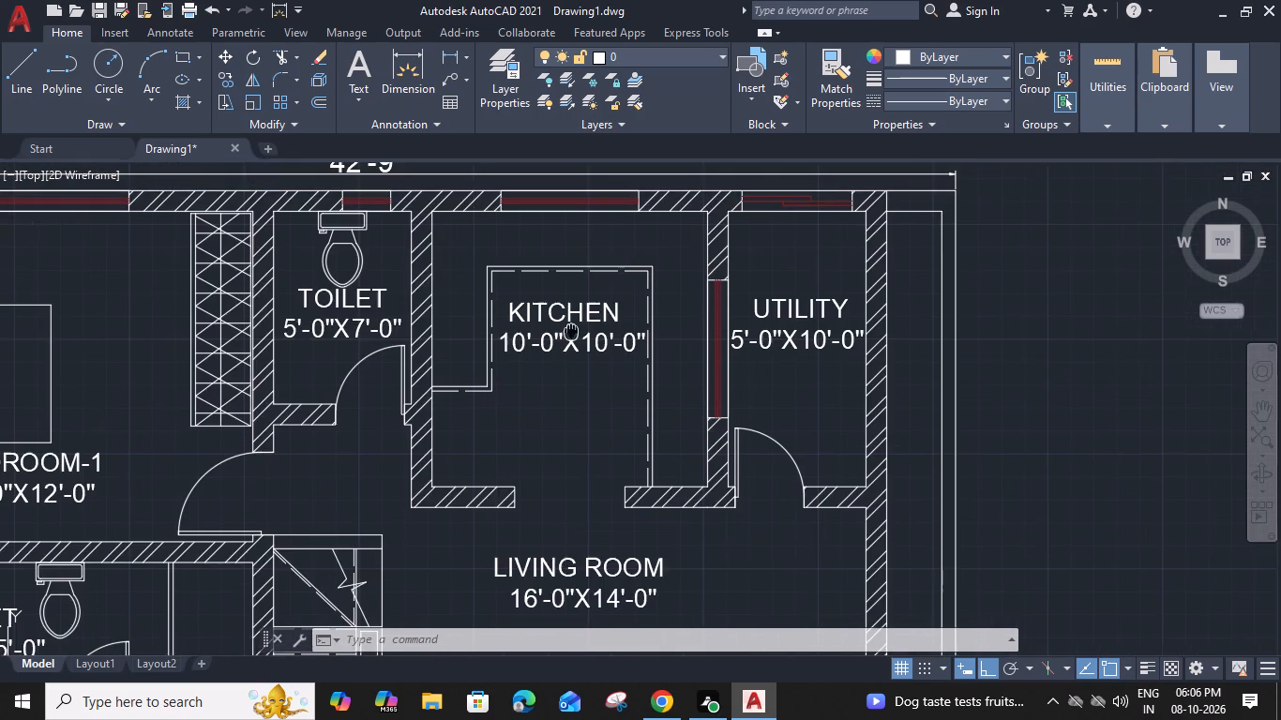
pyautogui.moveTo(568, 356); pyautogui.dragTo(565, 371, button='middle')
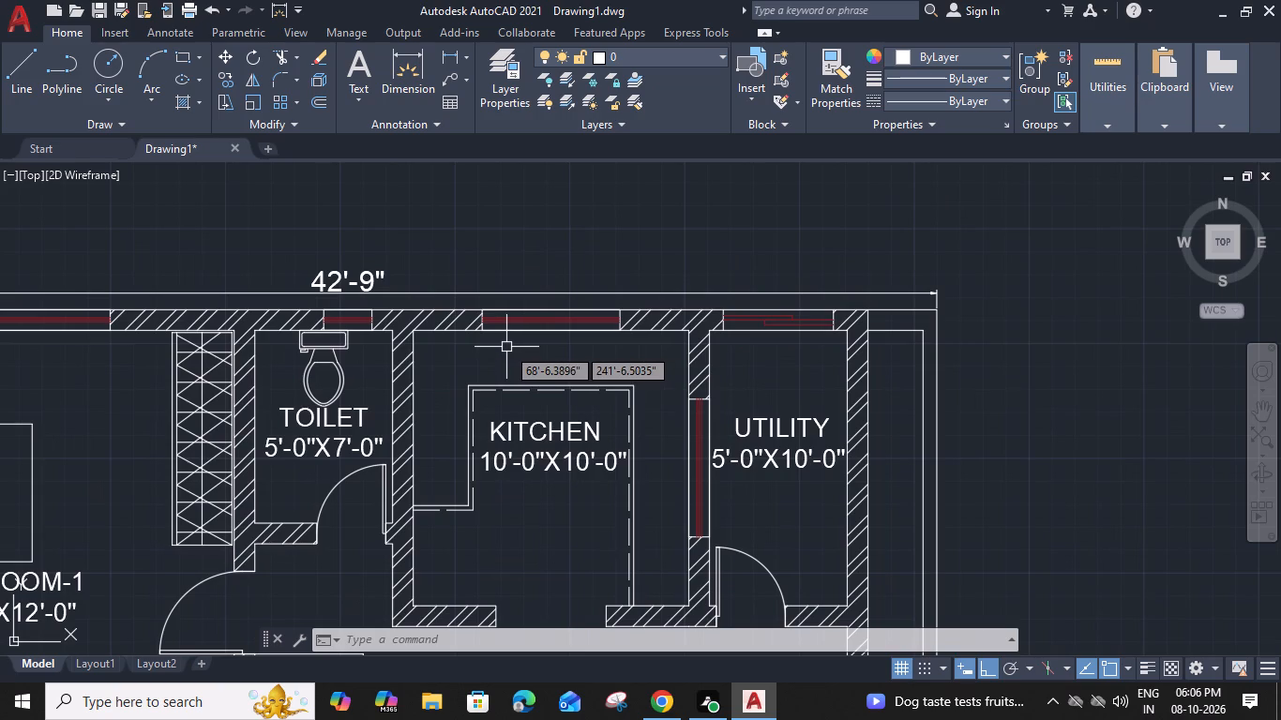
pyautogui.press('r')
pyautogui.write('EC')
pyautogui.press('space')
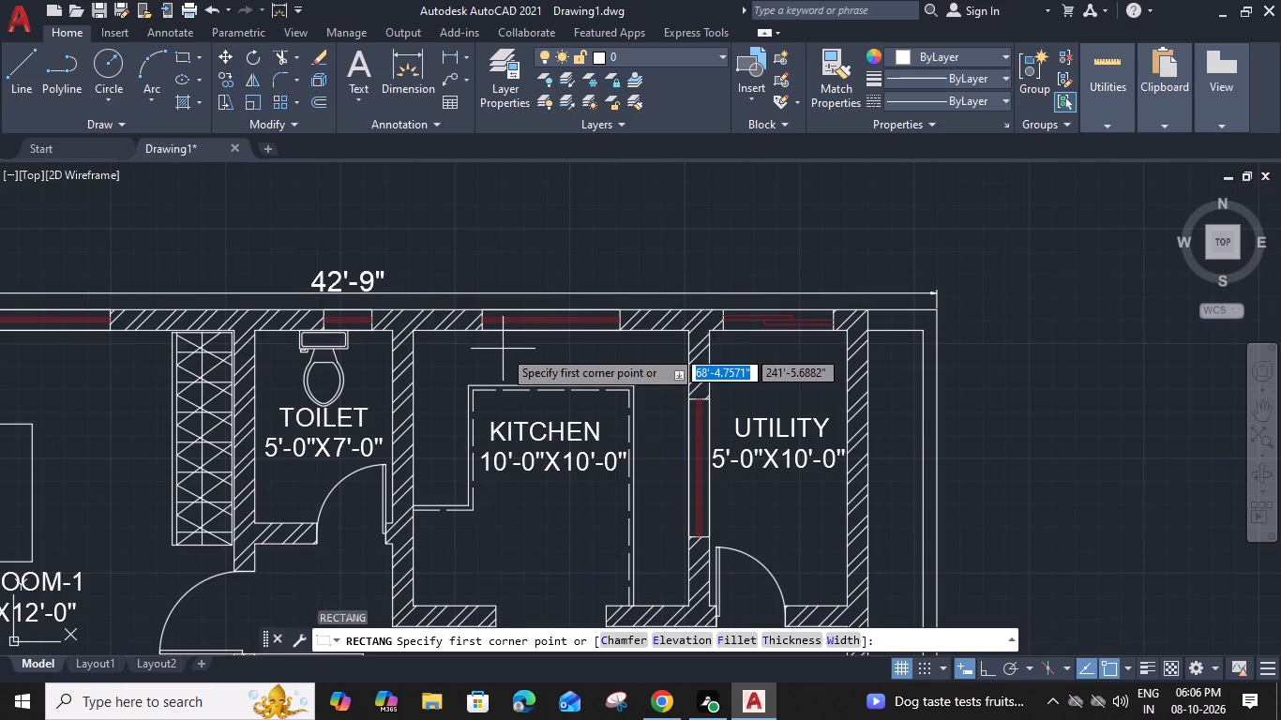
pyautogui.click(736, 644)
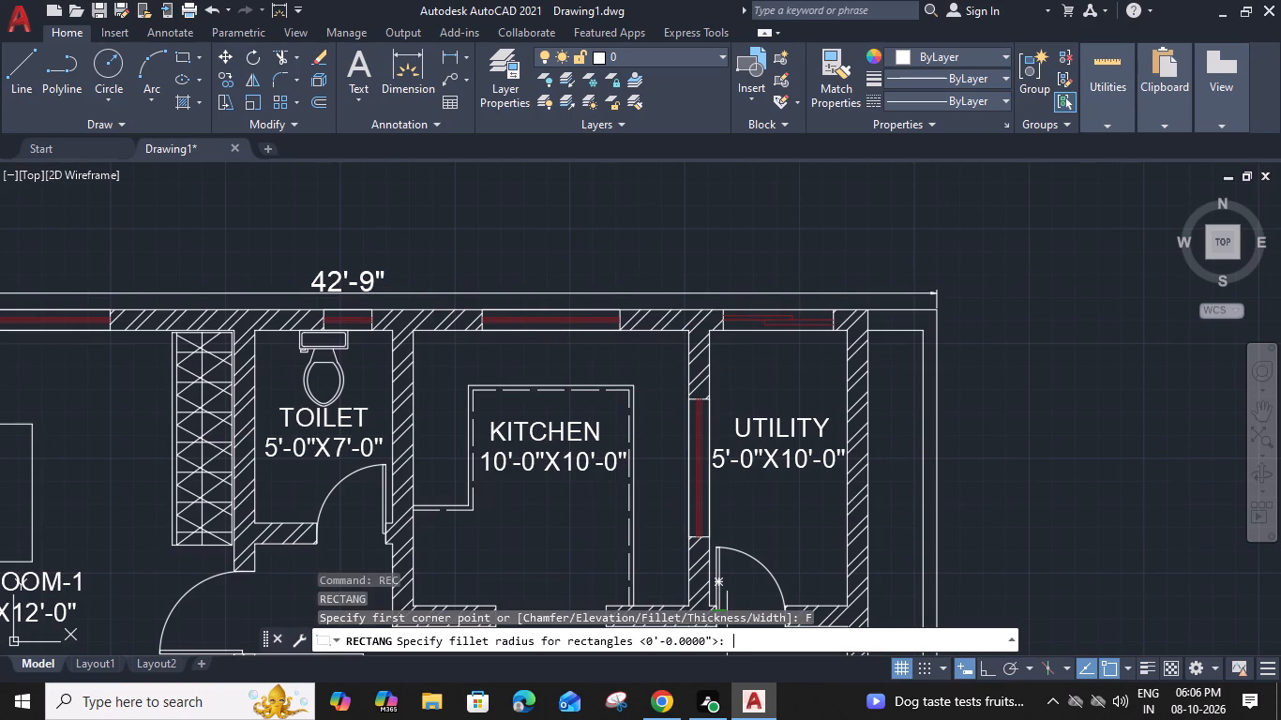
pyautogui.press('2')
pyautogui.hotkey('shift', '"')
pyautogui.press('Return')
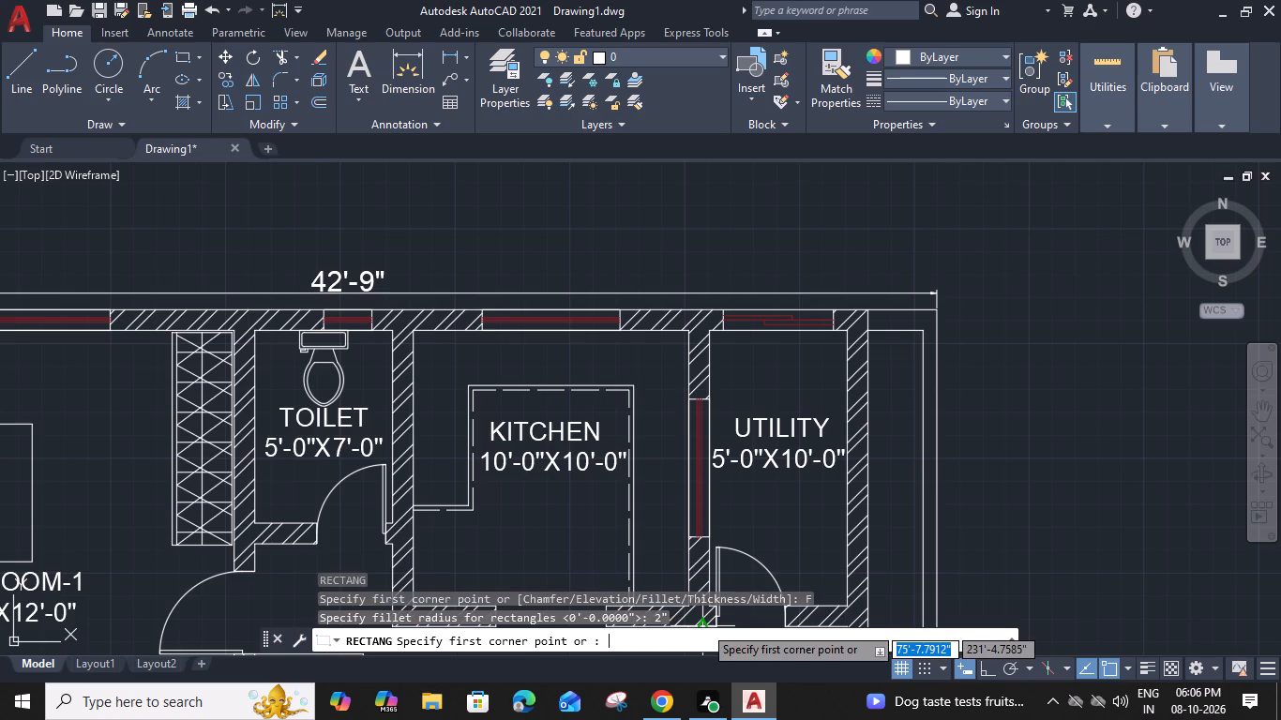
pyautogui.scroll(2, 482, 349)
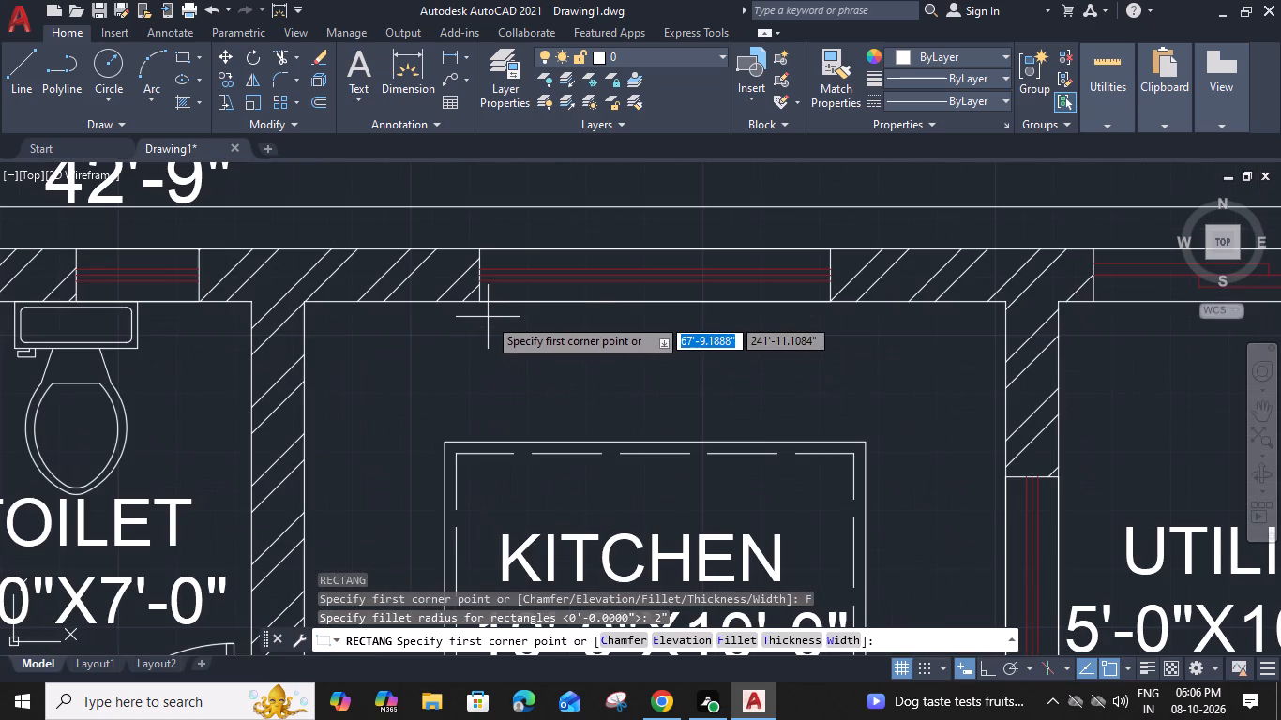
pyautogui.click(488, 317)
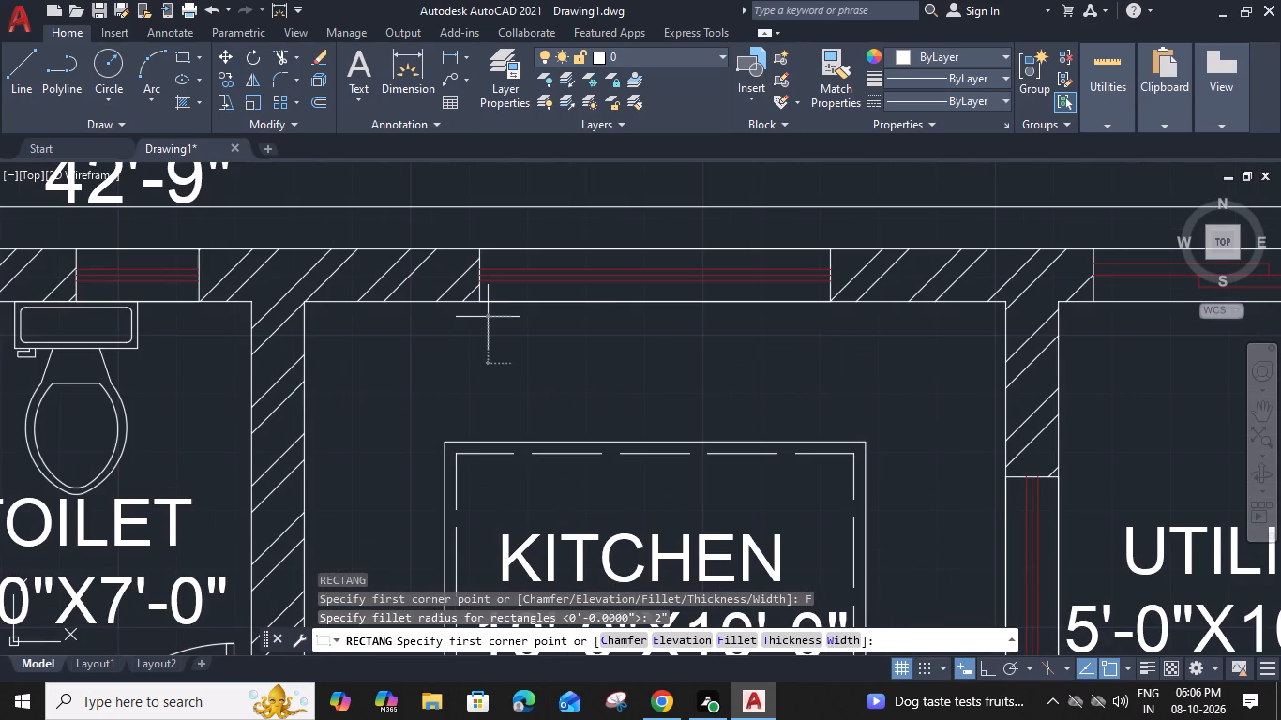
pyautogui.click(820, 431)
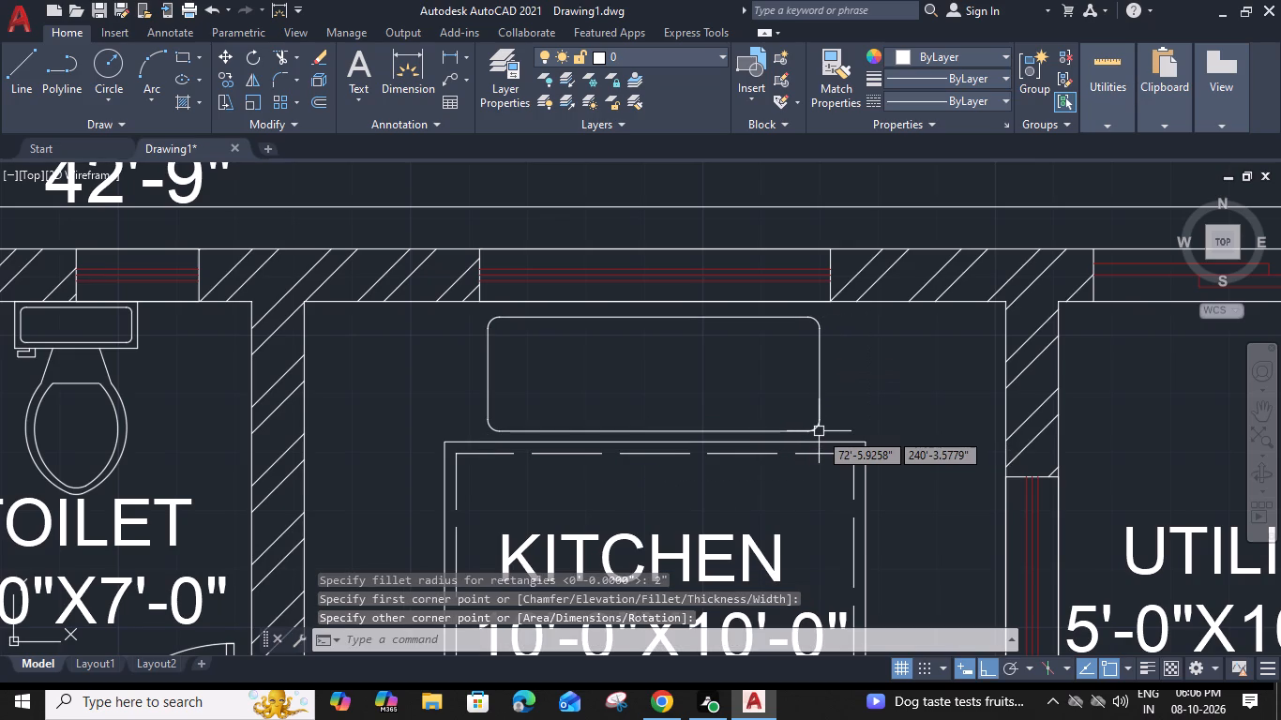
# Stretch the rounded rectangle's upper edge about 1" toward the window wall and its lower edge about 1" toward the counter outline.
pyautogui.click(656, 318)
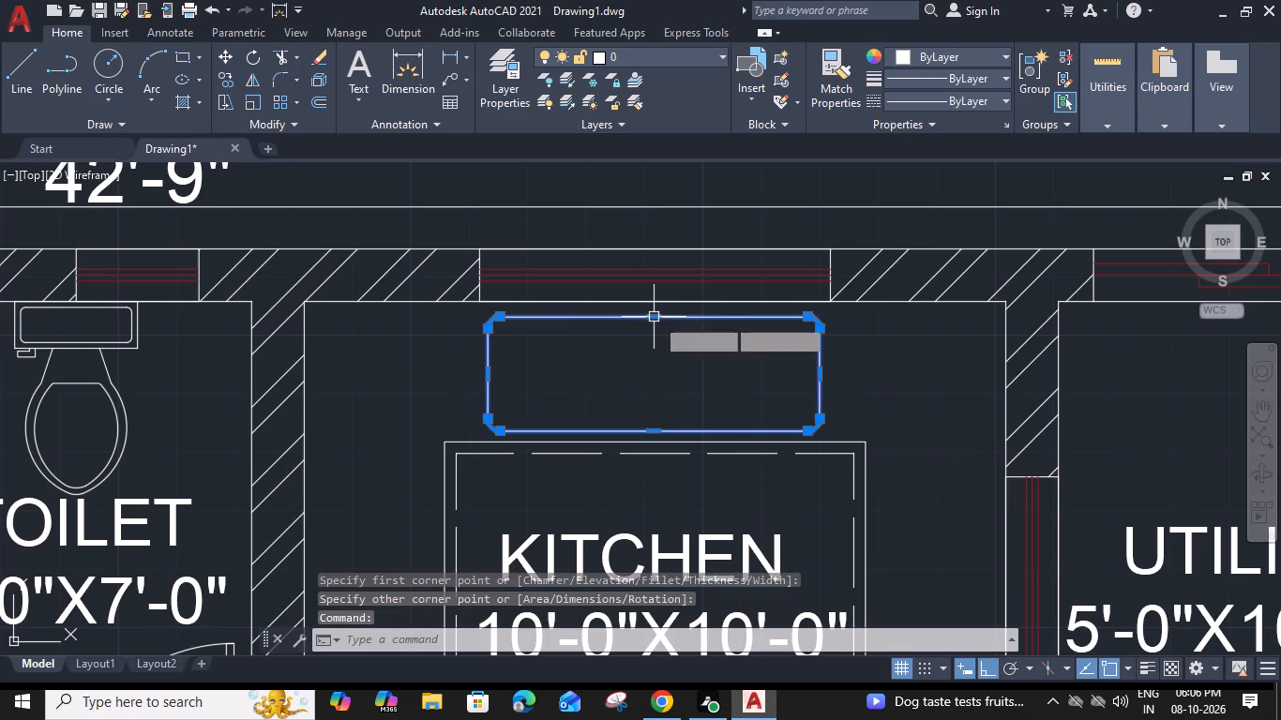
pyautogui.scroll(3, 655, 317)
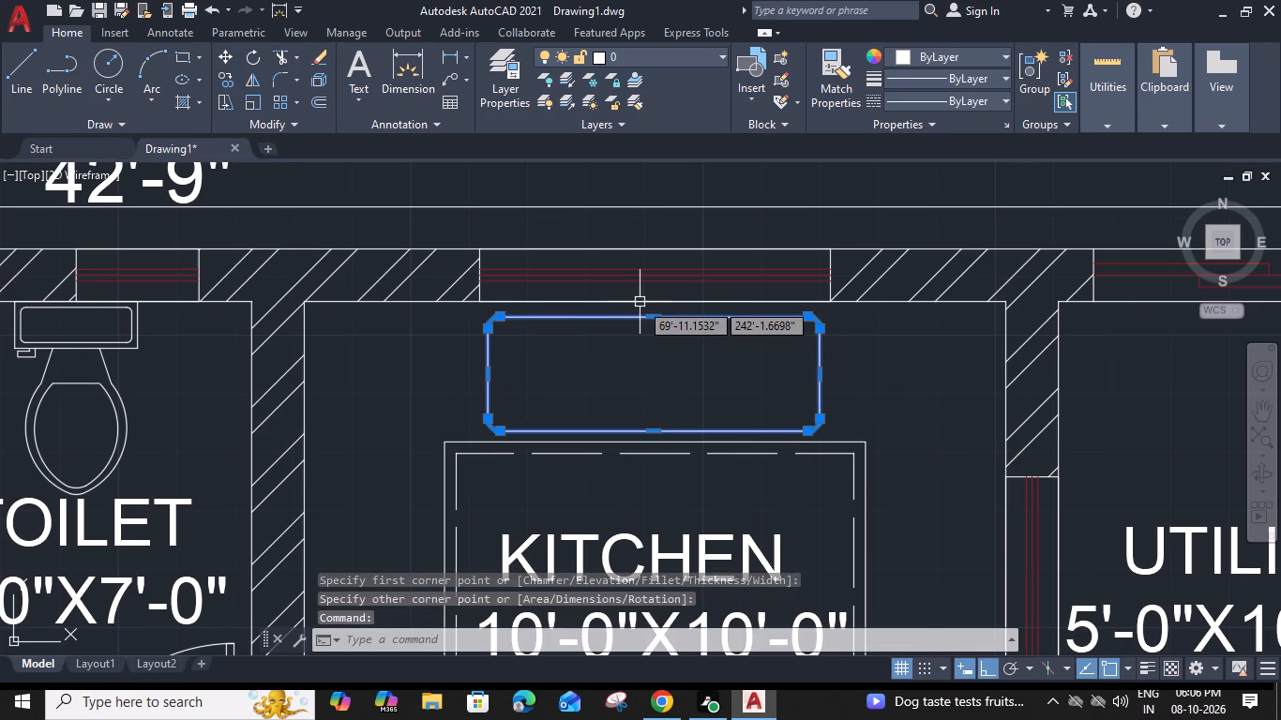
pyautogui.scroll(2, 667, 331)
pyautogui.moveTo(643, 343); pyautogui.dragTo(651, 410, button='middle')
pyautogui.scroll(2, 627, 367)
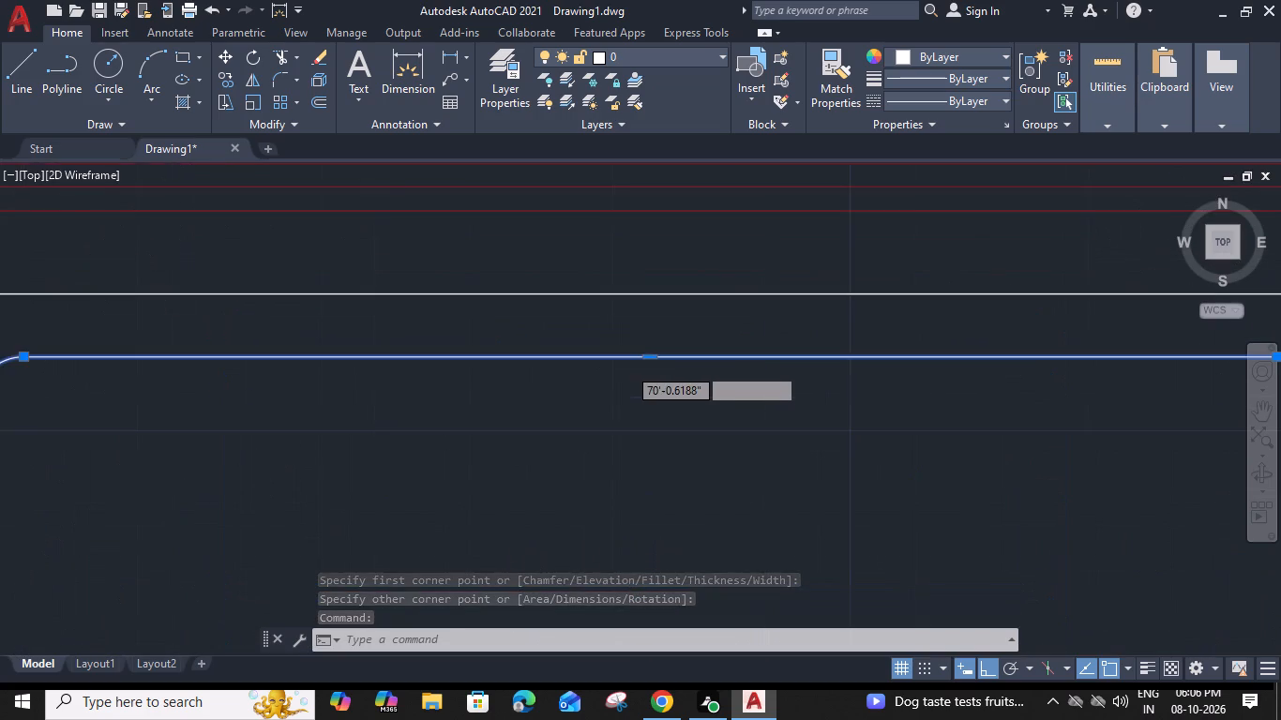
pyautogui.click(660, 349)
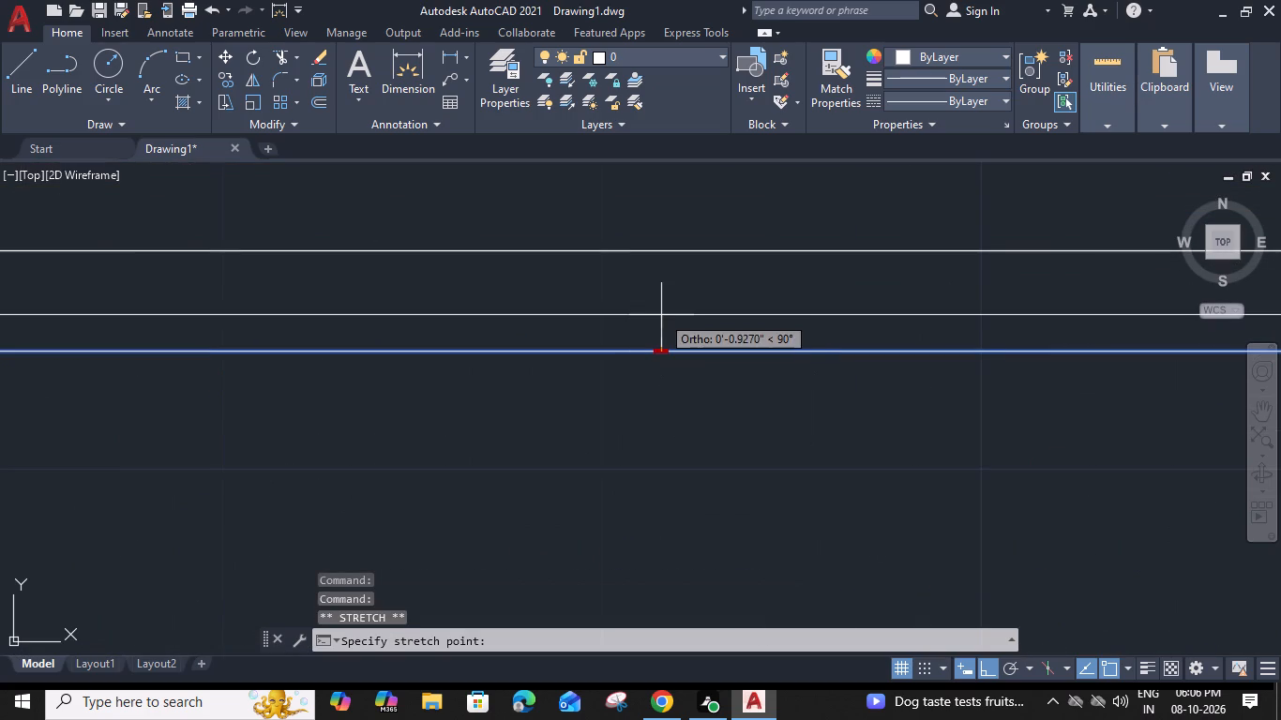
pyautogui.click(662, 307)
pyautogui.scroll(-4, 662, 307)
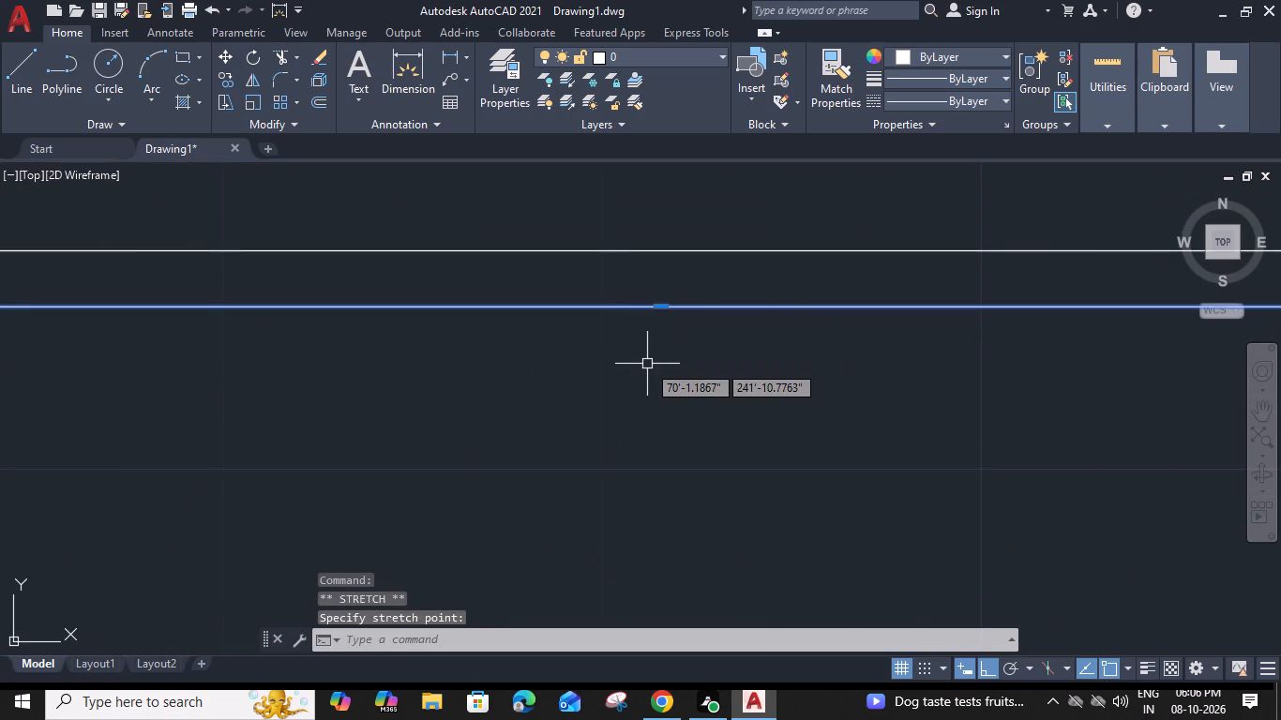
pyautogui.scroll(-3, 647, 364)
pyautogui.moveTo(644, 406); pyautogui.dragTo(645, 302, button='middle')
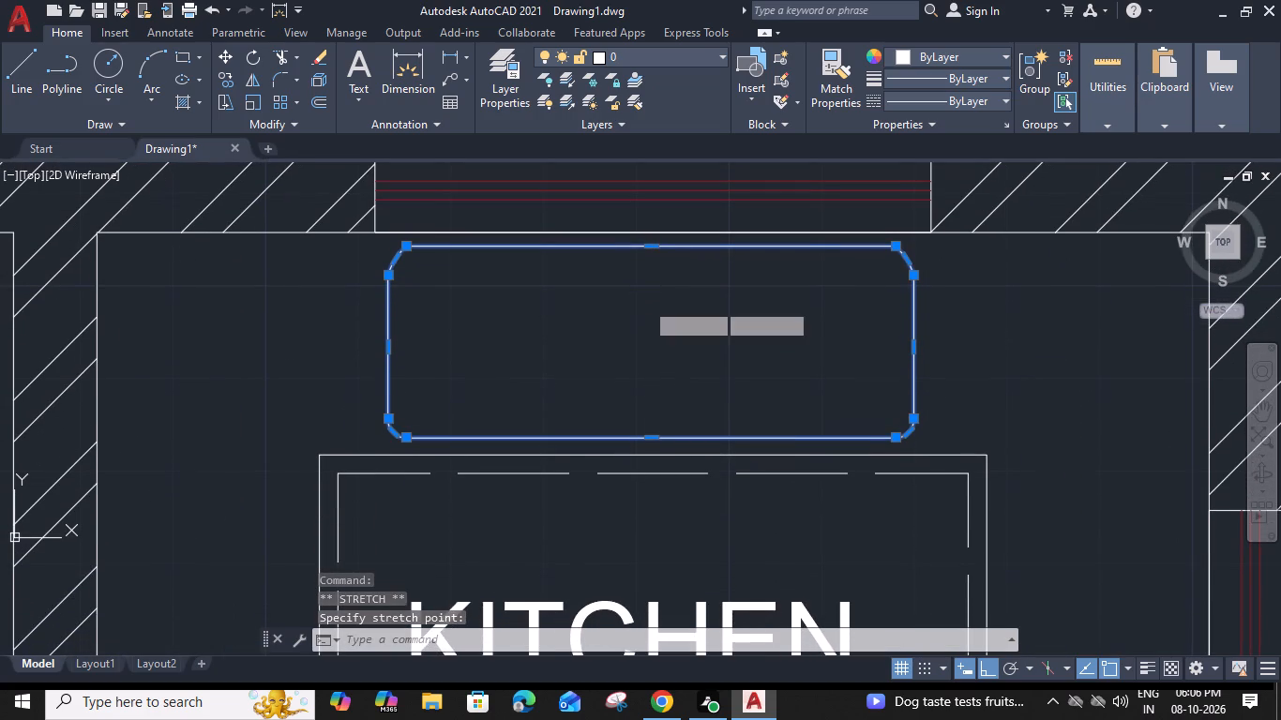
pyautogui.scroll(3, 639, 434)
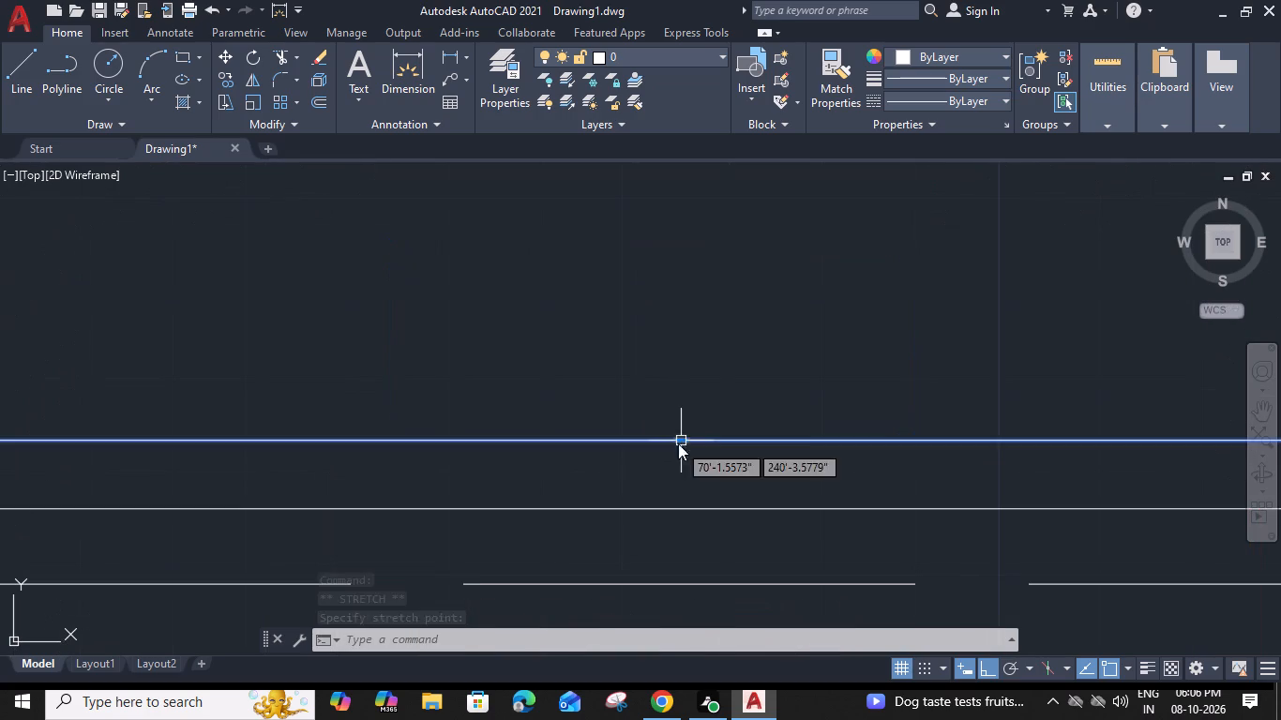
pyautogui.click(678, 443)
pyautogui.click(682, 479)
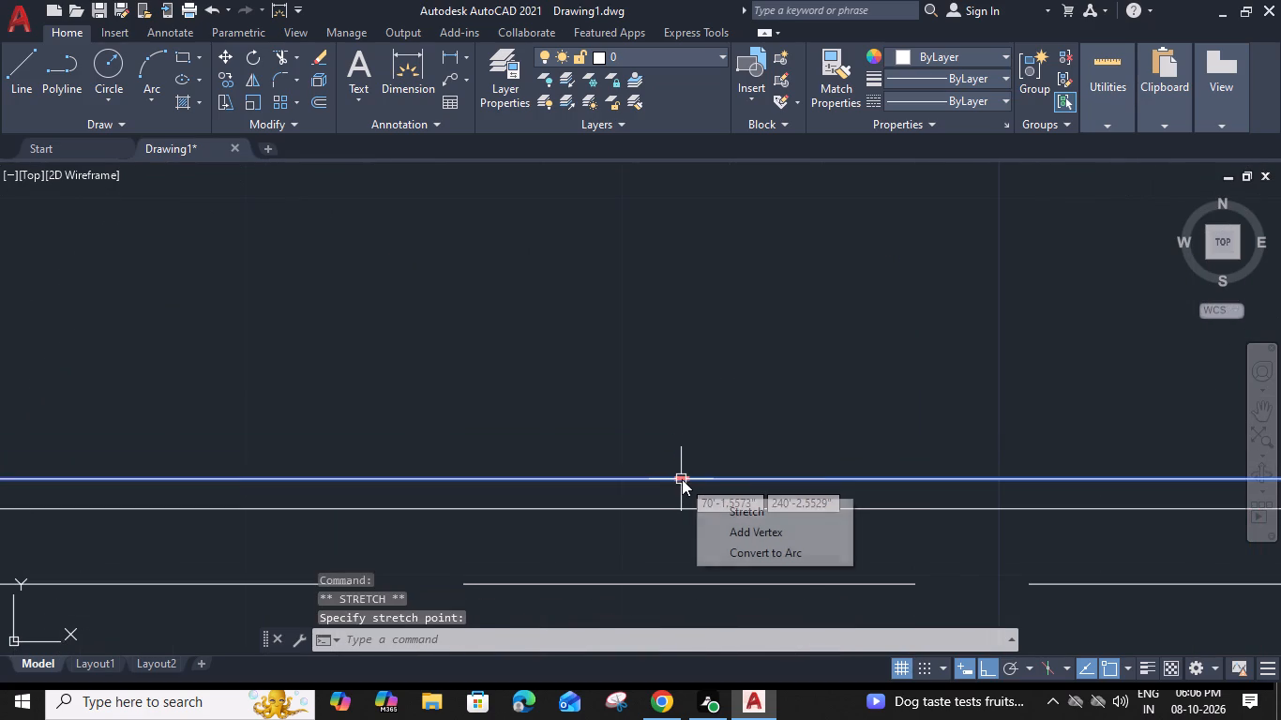
# Offset the stretched rounded rectangle 2" inward.
pyautogui.scroll(-3, 682, 479)
pyautogui.moveTo(570, 407); pyautogui.dragTo(574, 453, button='middle')
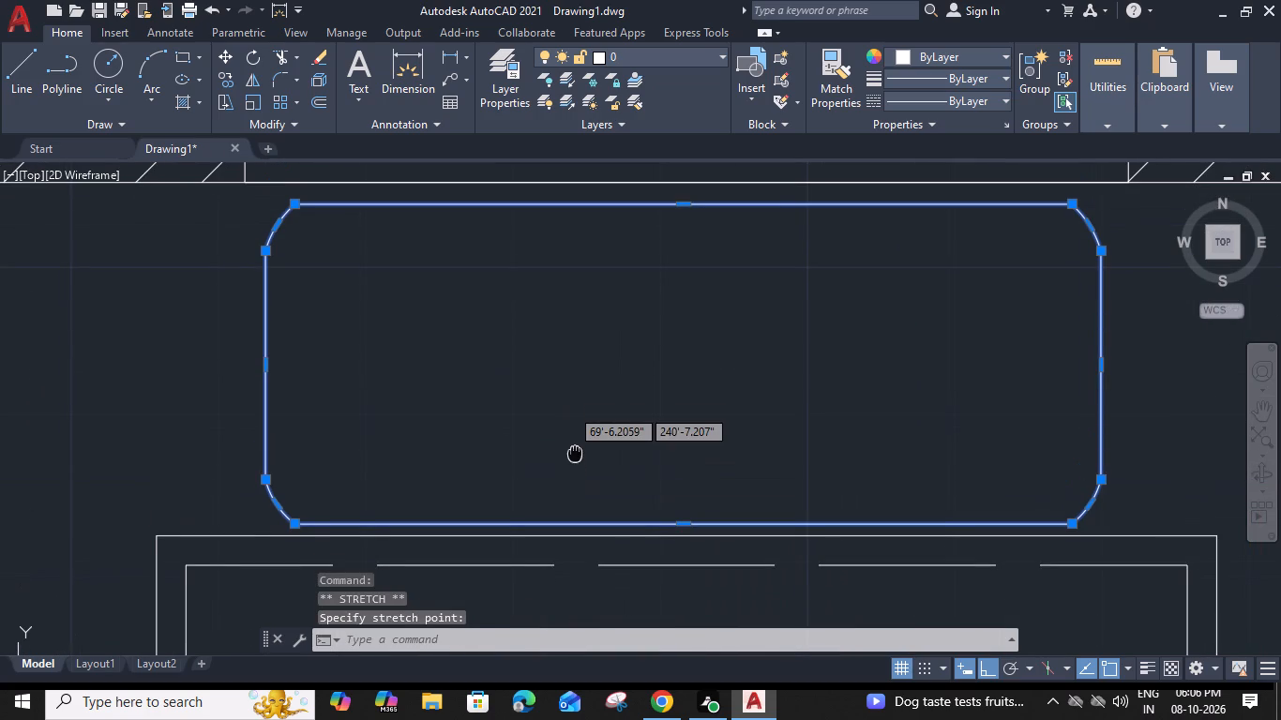
pyautogui.write('O 1')
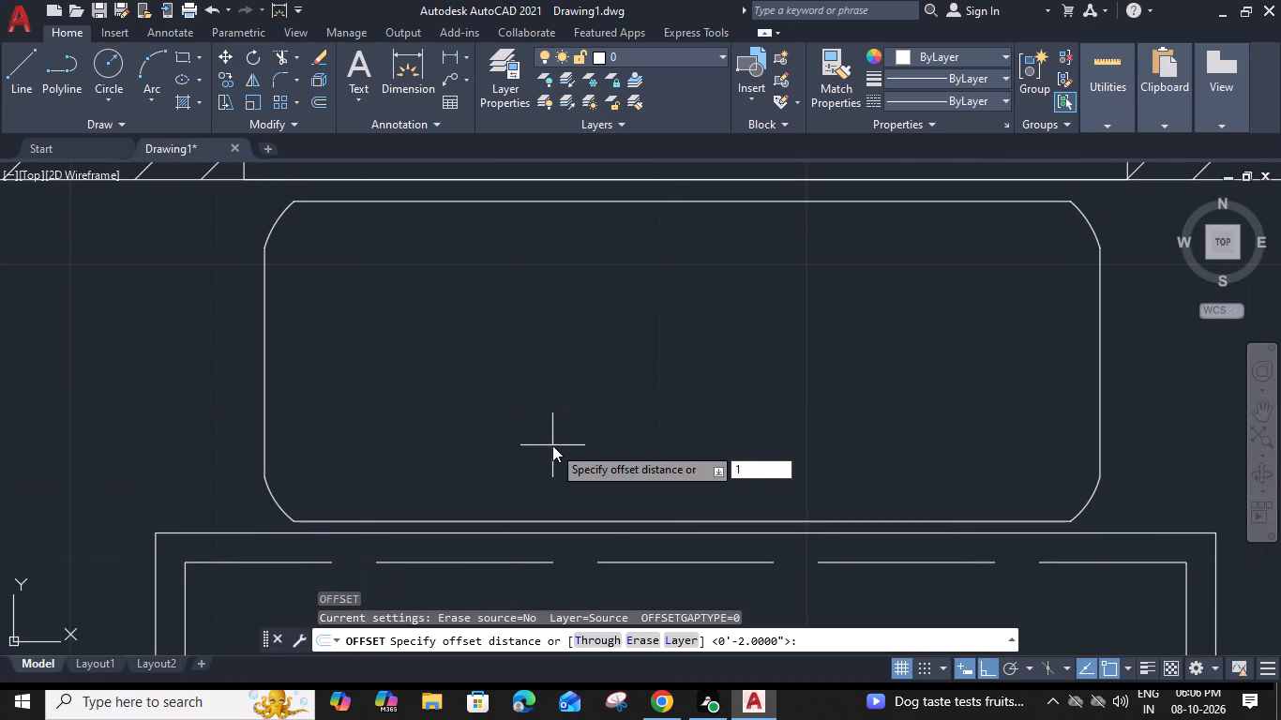
pyautogui.press('BackSpace')
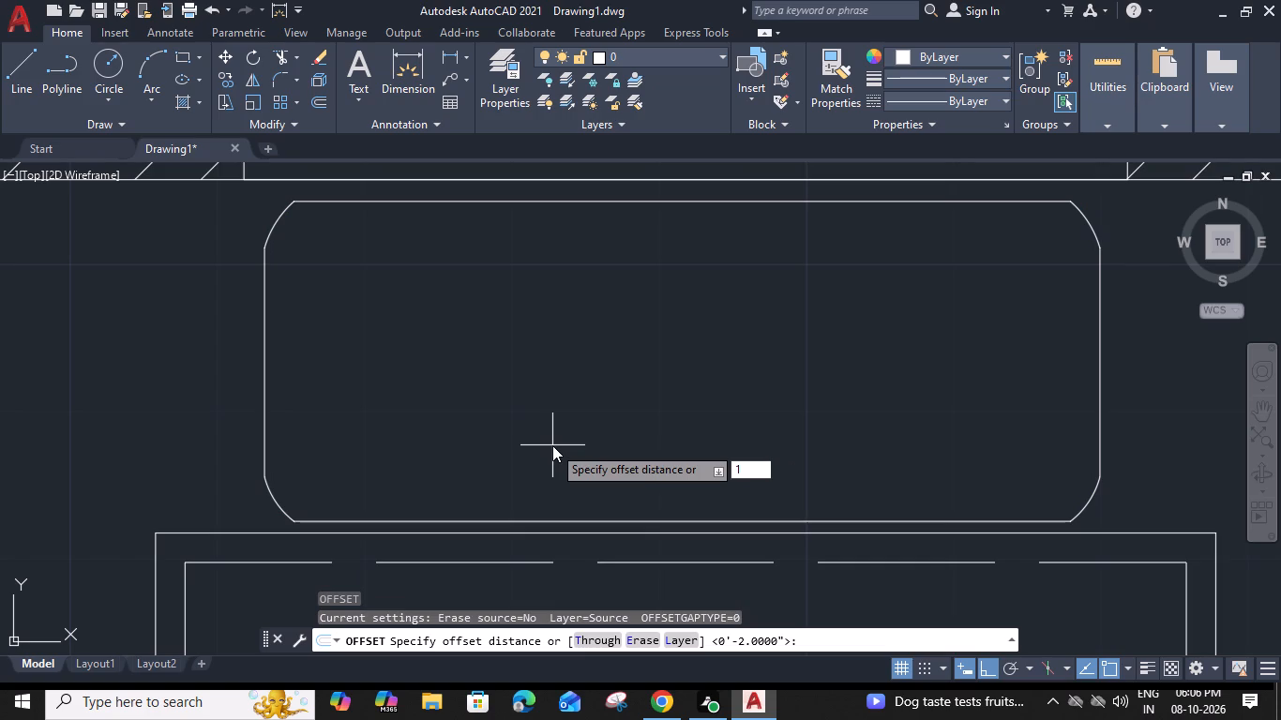
pyautogui.press('2')
pyautogui.hotkey('shift', '"')
pyautogui.press('Return')
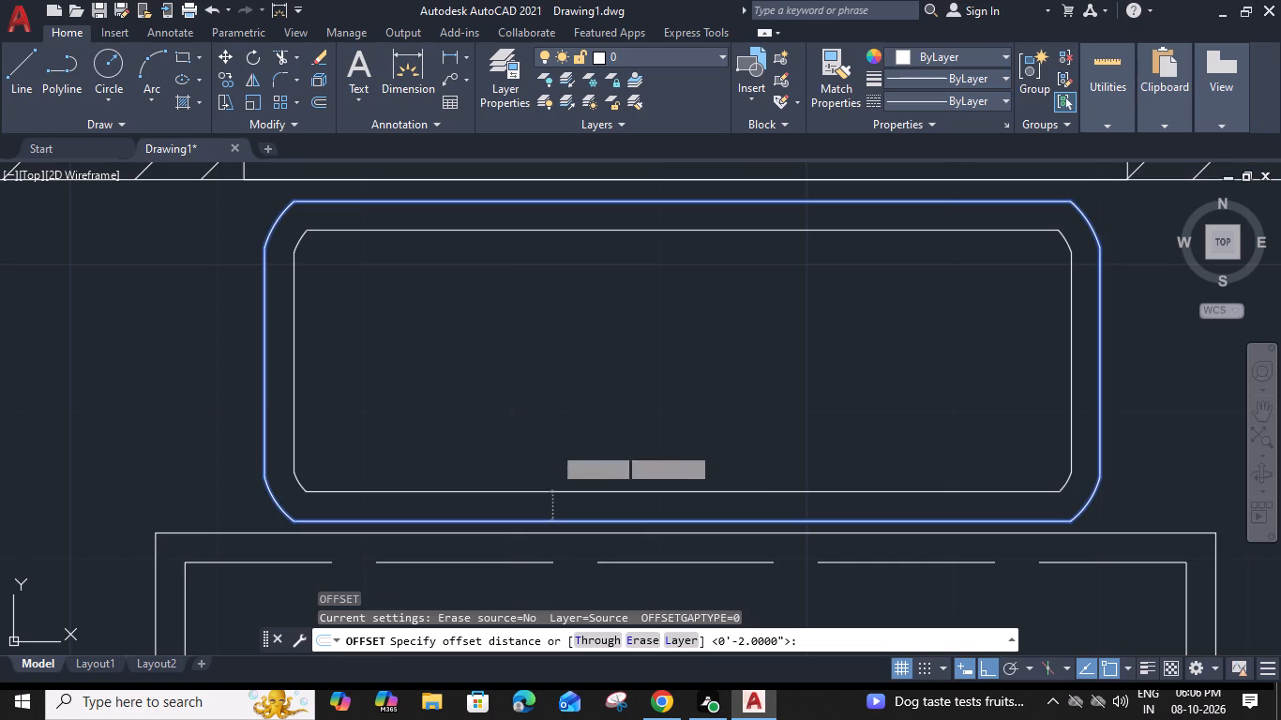
pyautogui.click(552, 445)
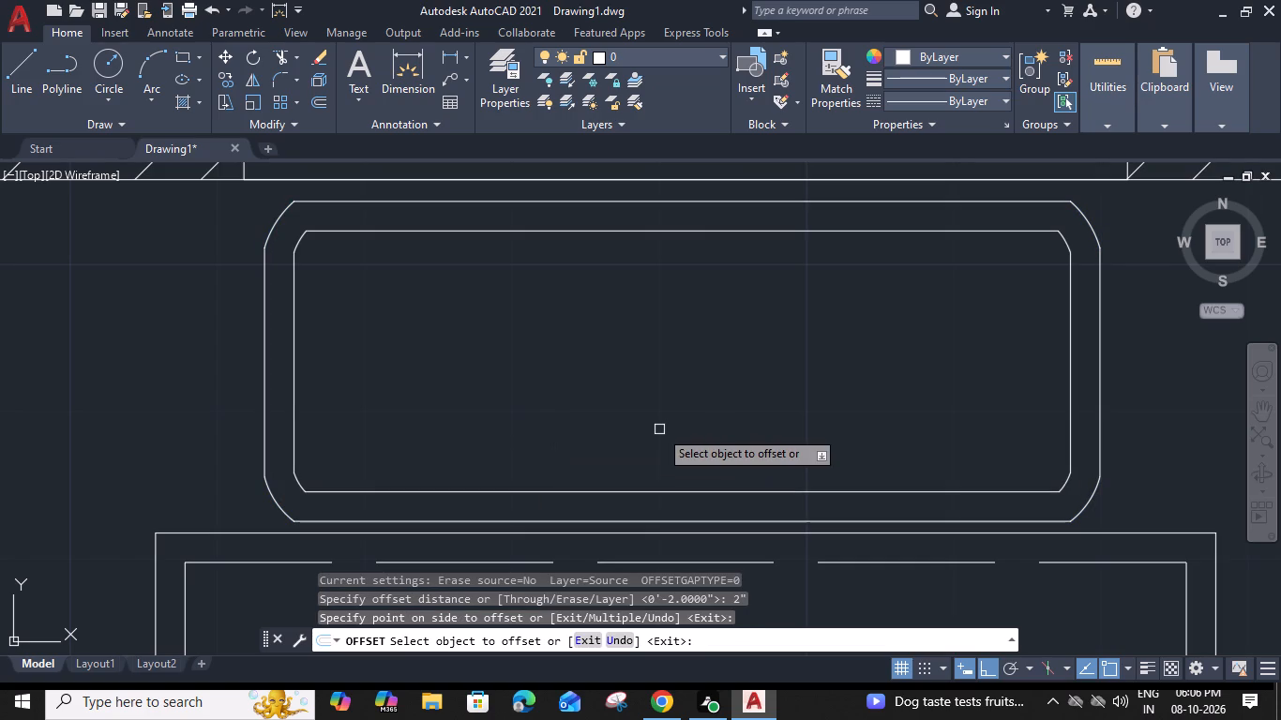
pyautogui.press('Escape')
# Offset the inner rounded outline another 1" inward.
pyautogui.scroll(-2, 659, 429)
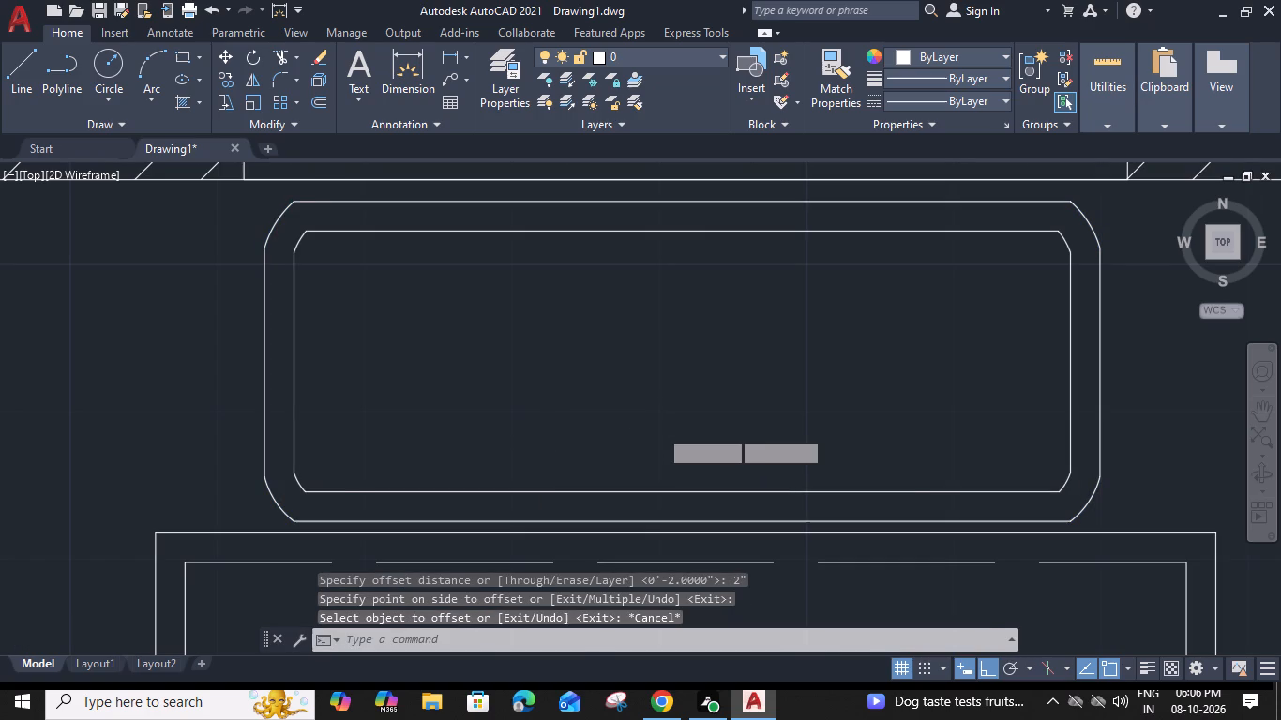
pyautogui.scroll(1, 551, 400)
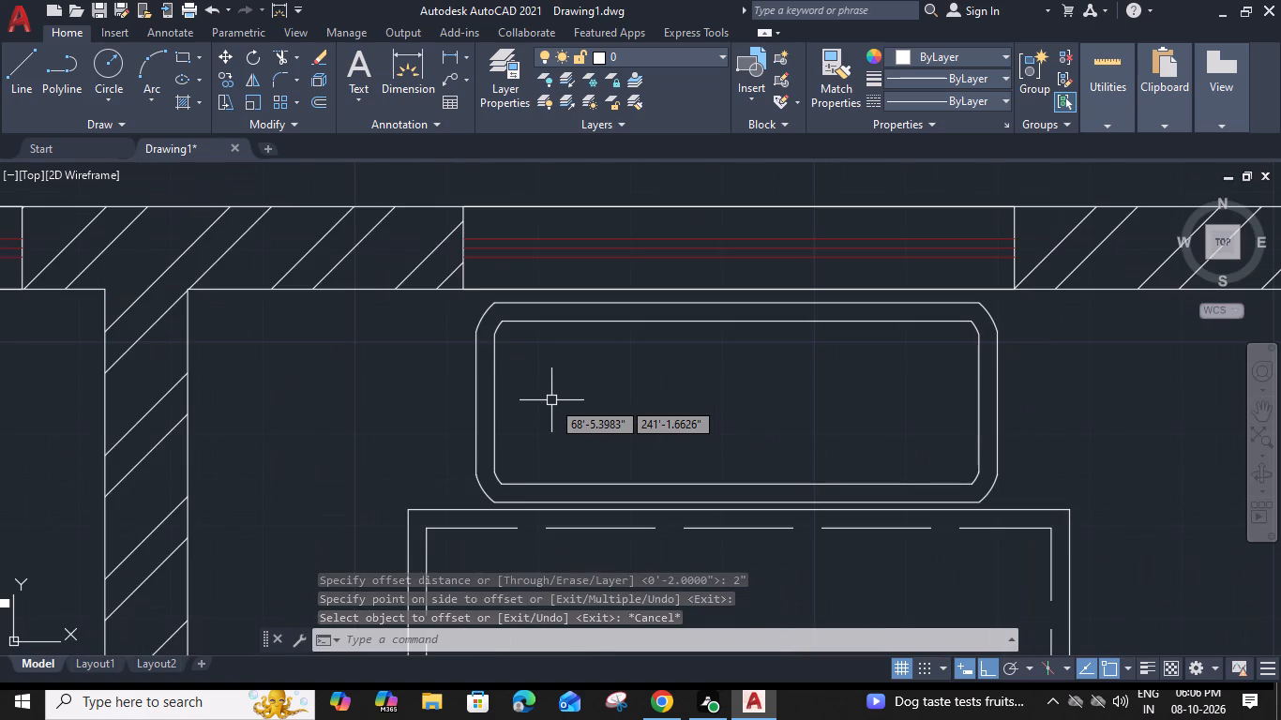
pyautogui.click(702, 484)
pyautogui.write('O')
pyautogui.press('space')
pyautogui.press('1')
pyautogui.hotkey('shift', '"')
pyautogui.press('Return')
pyautogui.click(696, 453)
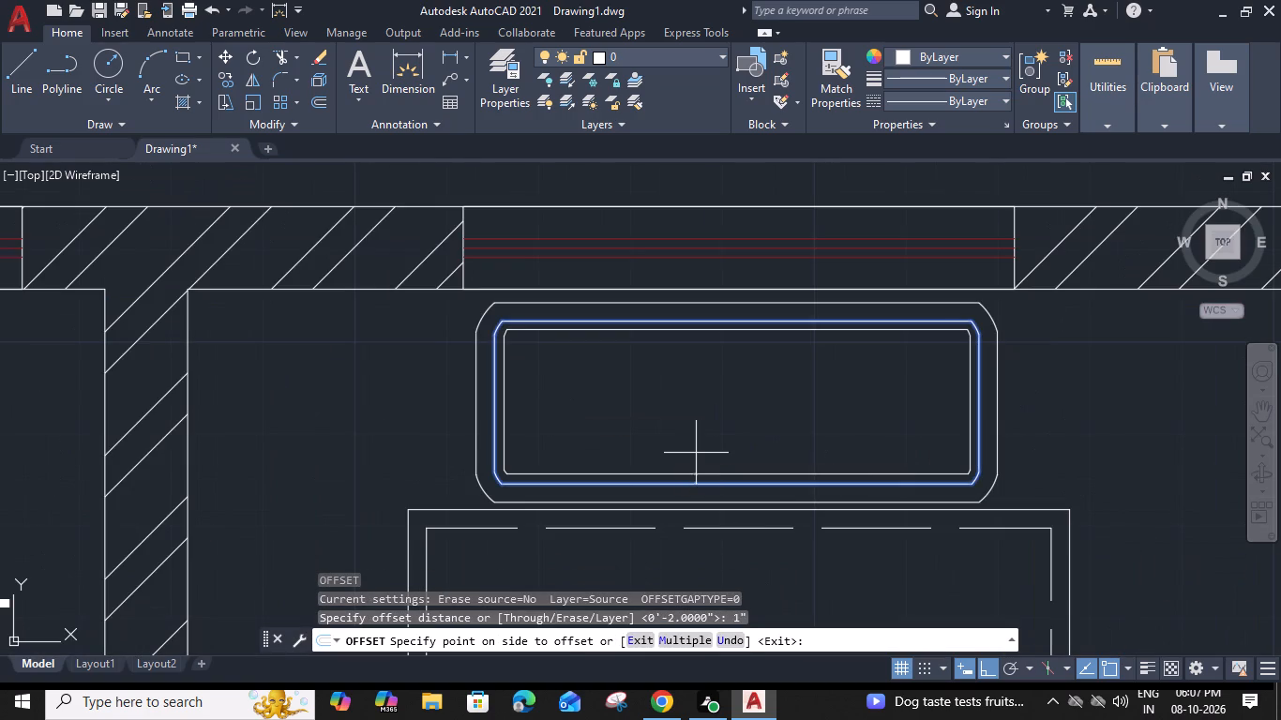
pyautogui.press('Escape')
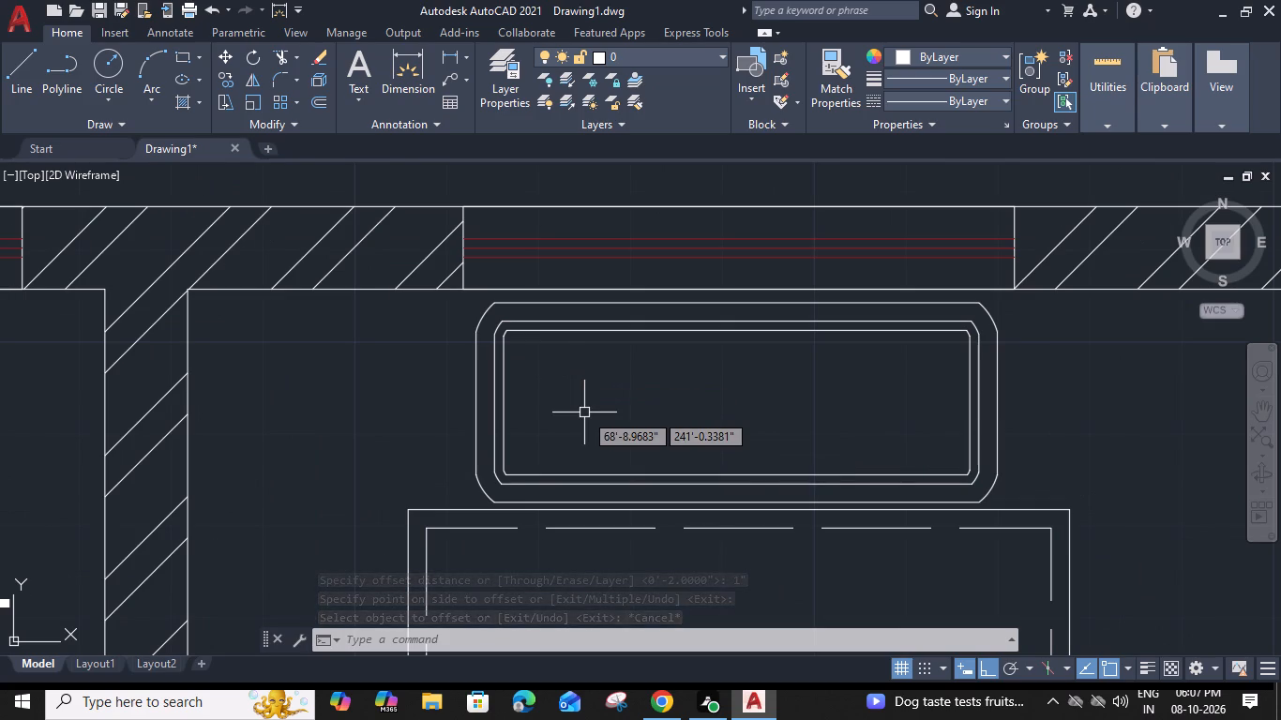
# Draw a circle of about 5" radius inside the west half of the innermost rounded outline.
pyautogui.write('C')
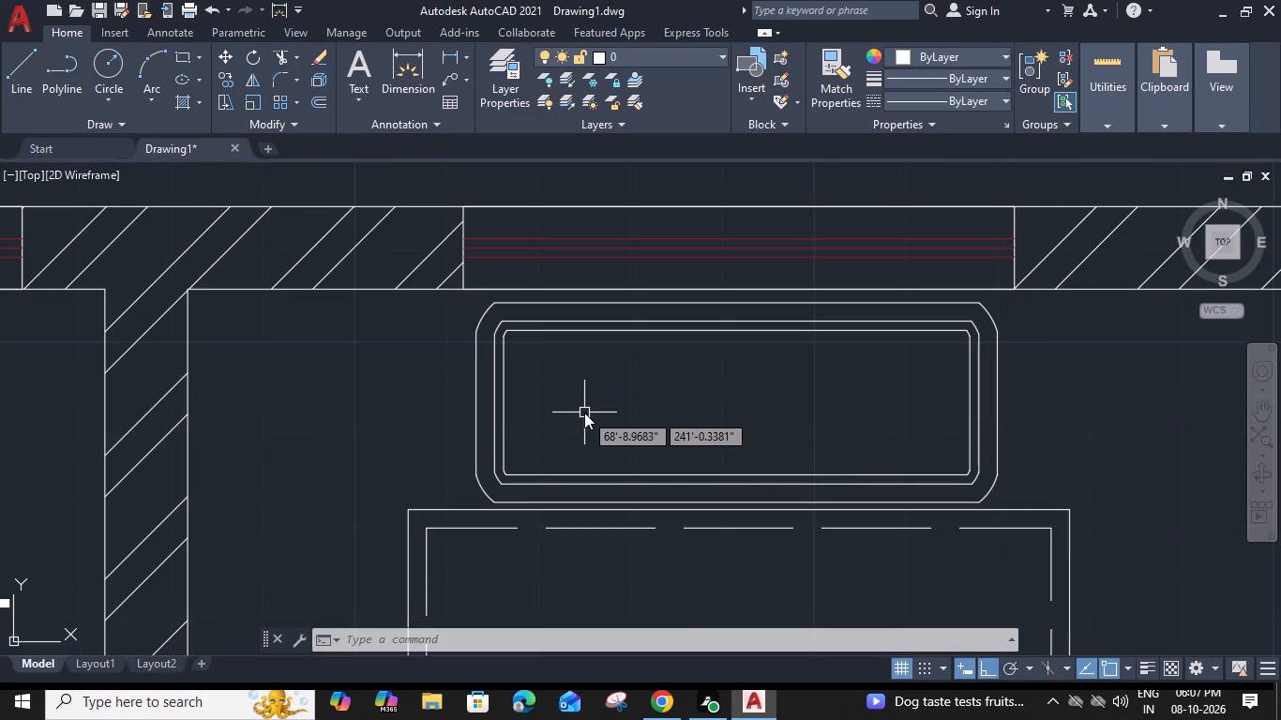
pyautogui.press('space')
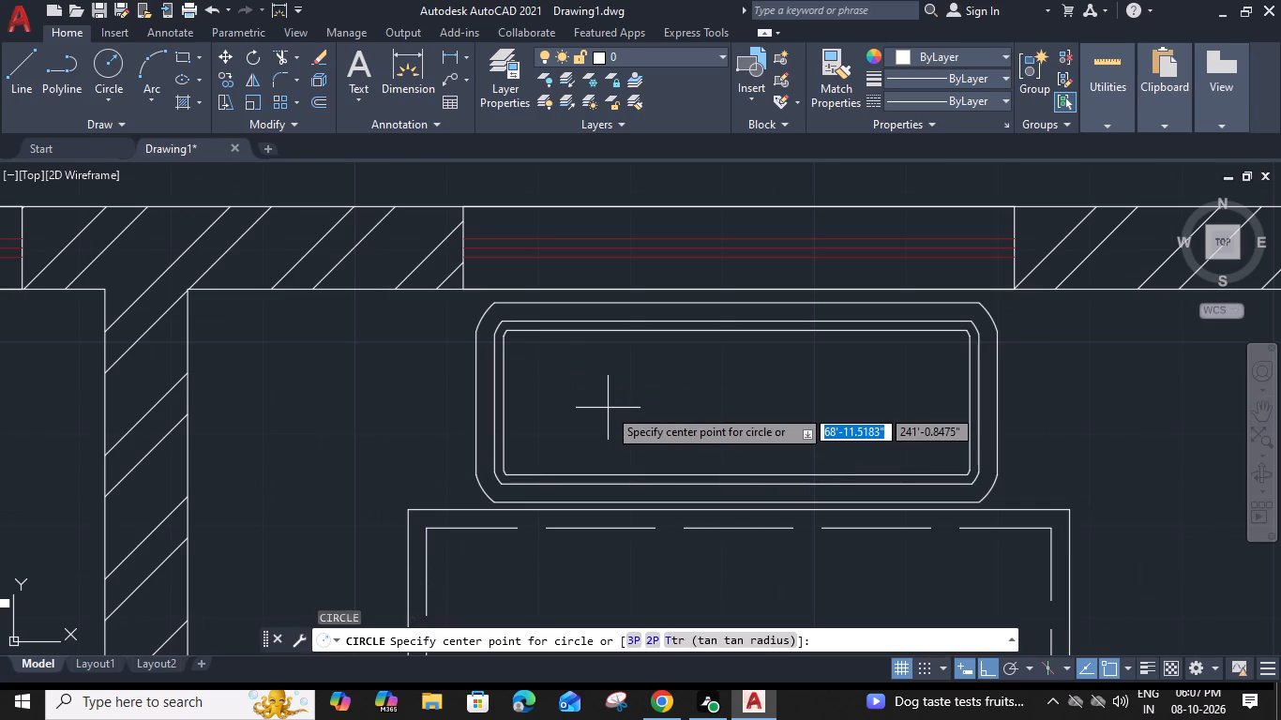
pyautogui.click(613, 398)
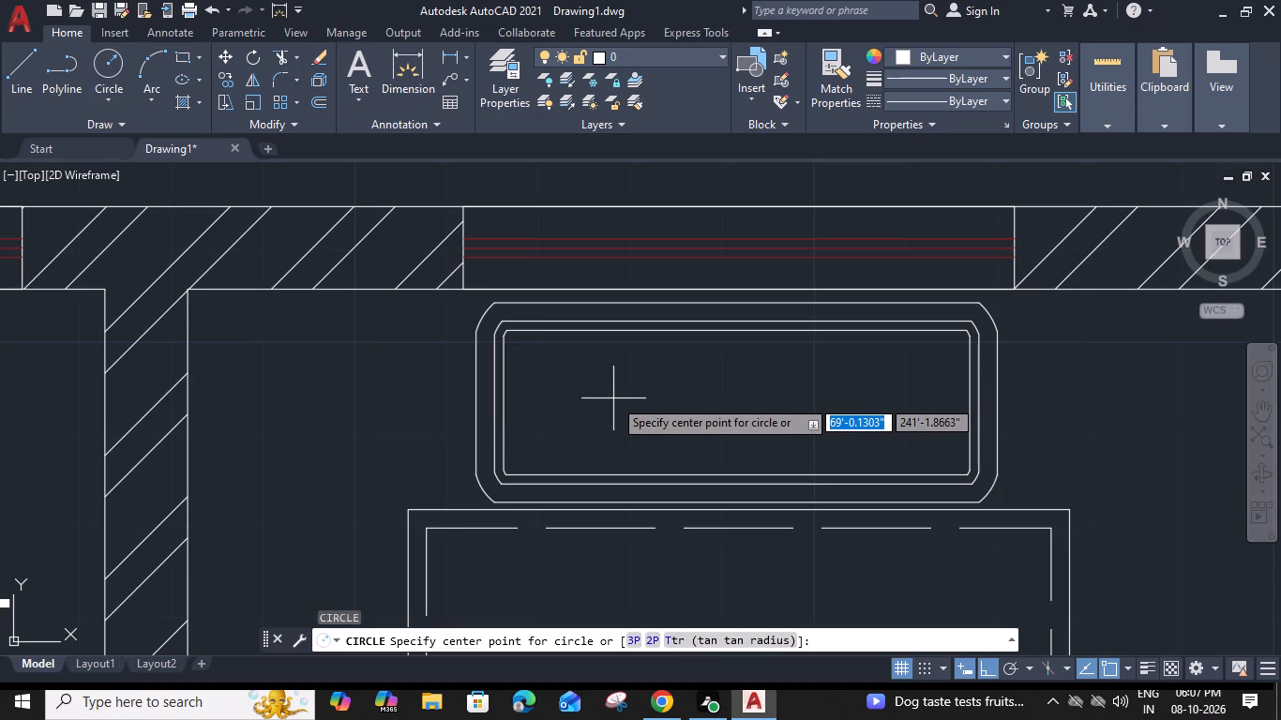
pyautogui.click(635, 445)
# Move the circle horizontally about 1.3" toward the west end of the rounded outline.
pyautogui.click(571, 426)
pyautogui.write('M')
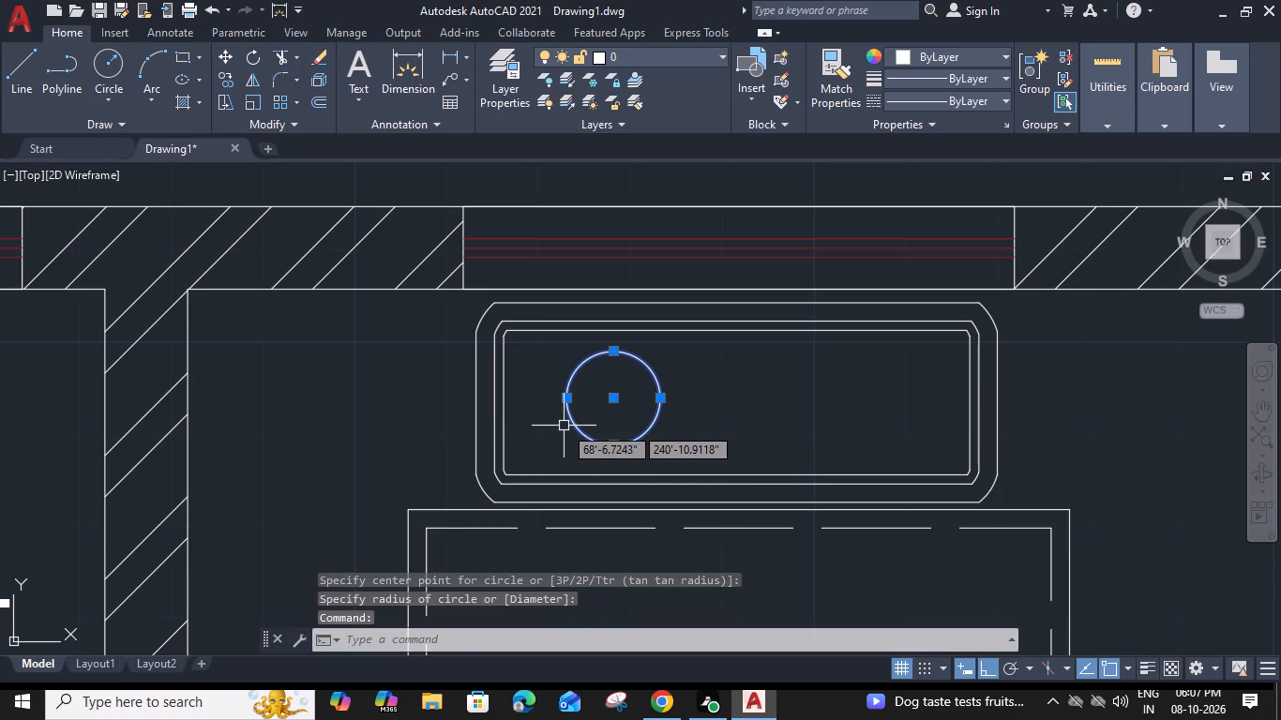
pyautogui.press('space')
pyautogui.click(568, 398)
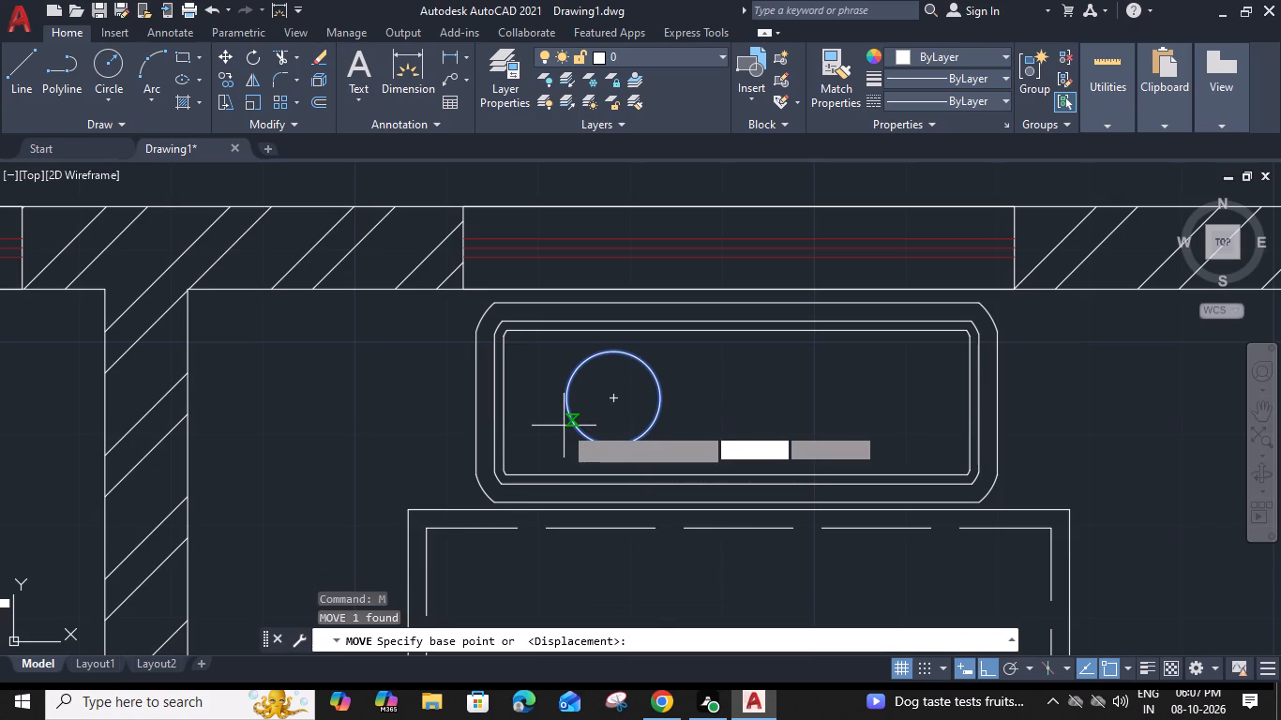
pyautogui.click(554, 399)
# Offset the circle 1" inward to make a concentric inner ring.
pyautogui.click(601, 444)
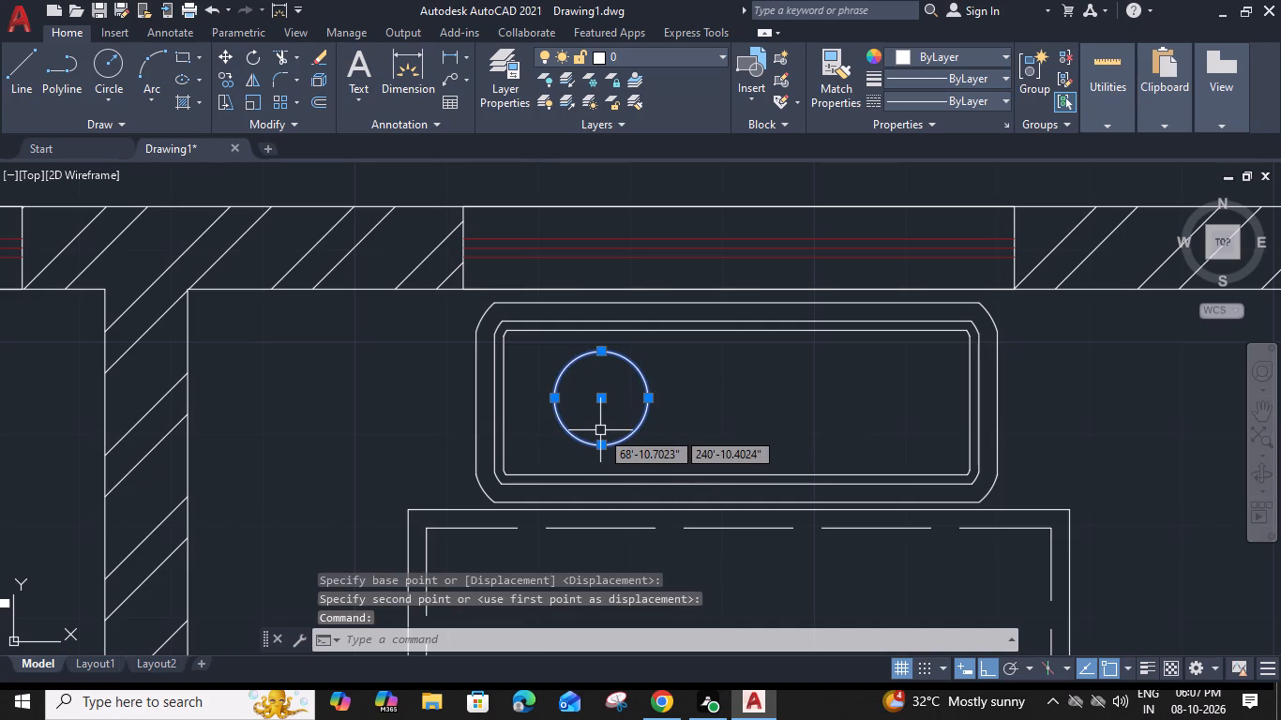
pyautogui.write('O')
pyautogui.press('space')
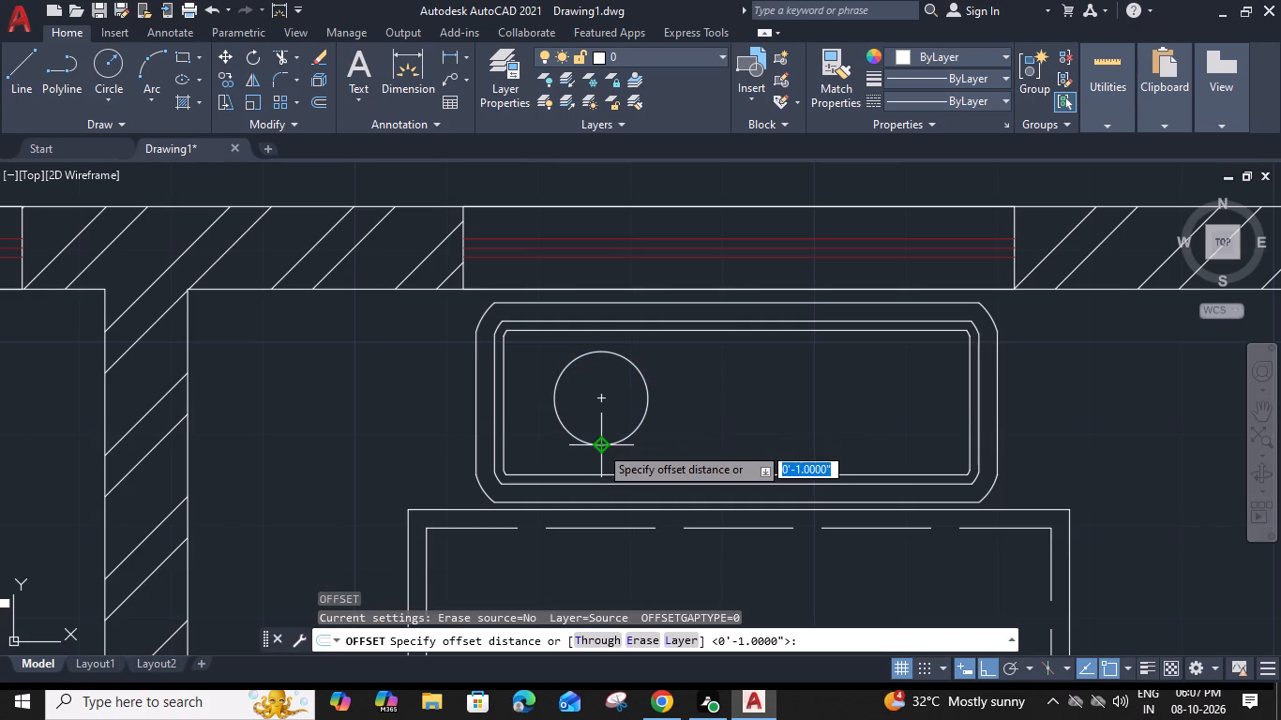
pyautogui.write('1"')
pyautogui.press('Return')
pyautogui.click(596, 428)
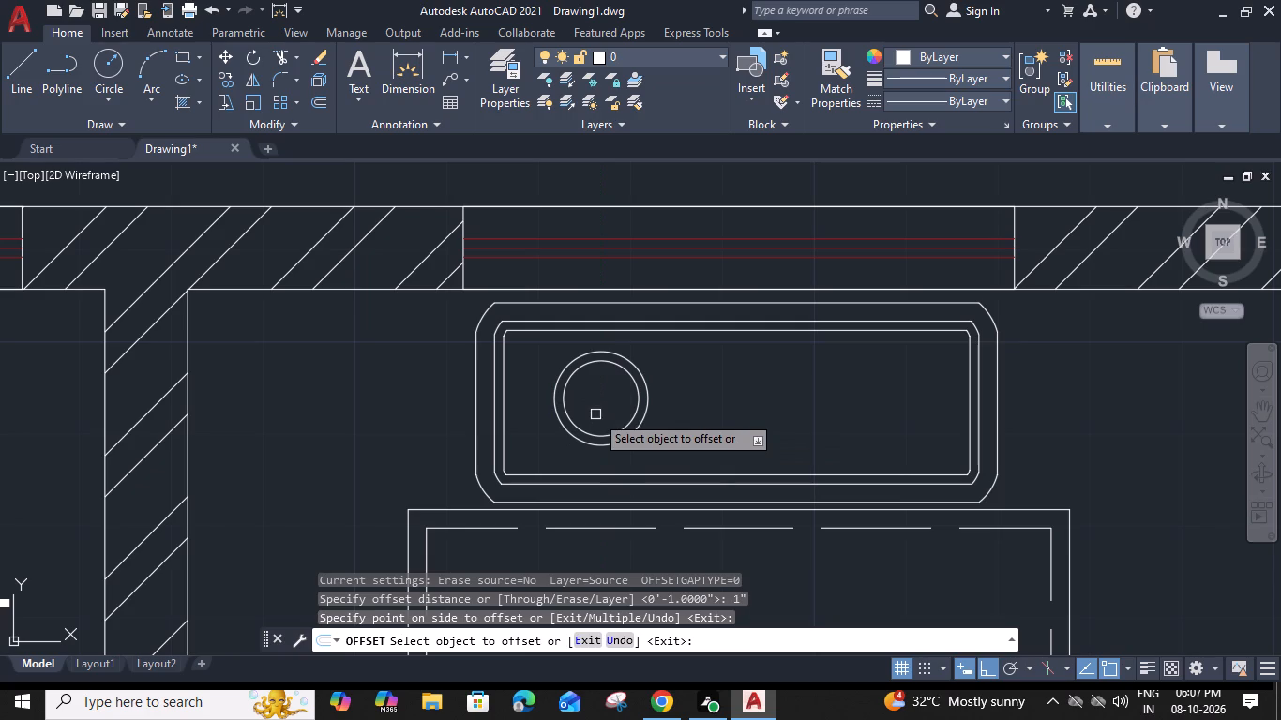
# Draw a vertical and a horizontal line across the full diameter of the burner's outer circle.
pyautogui.press('Escape')
pyautogui.write('L')
pyautogui.press('space')
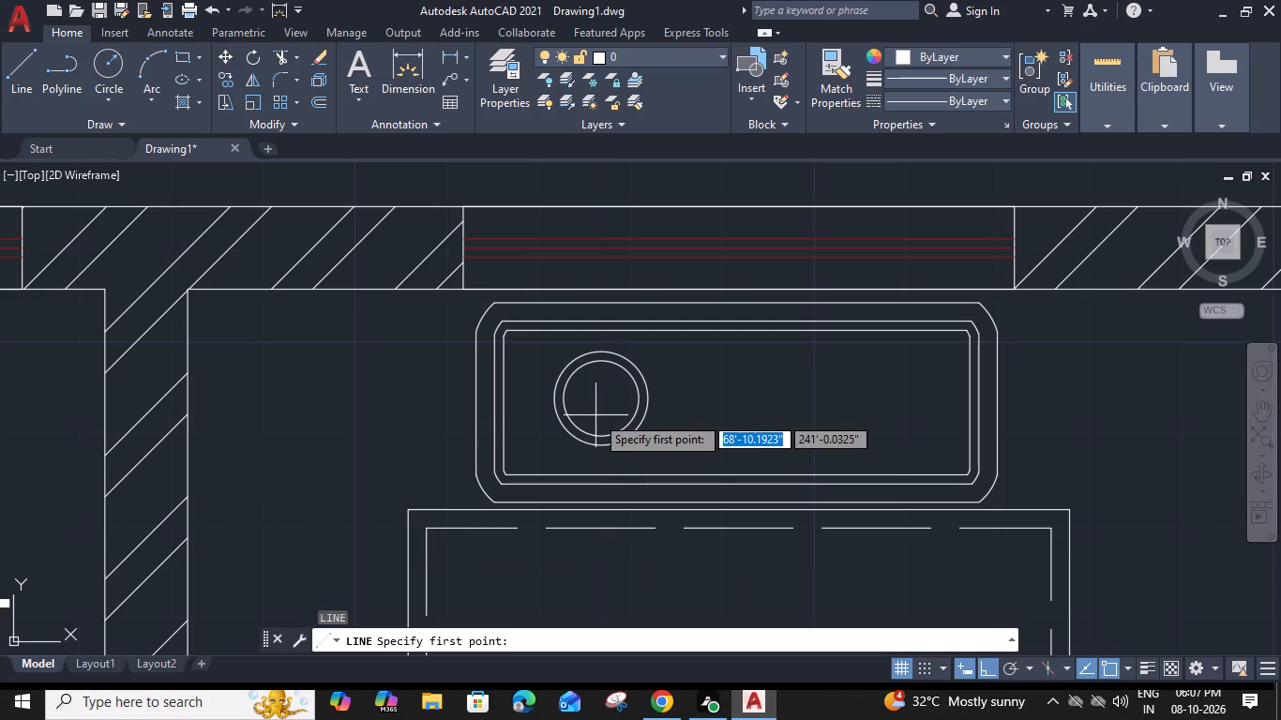
pyautogui.click(601, 350)
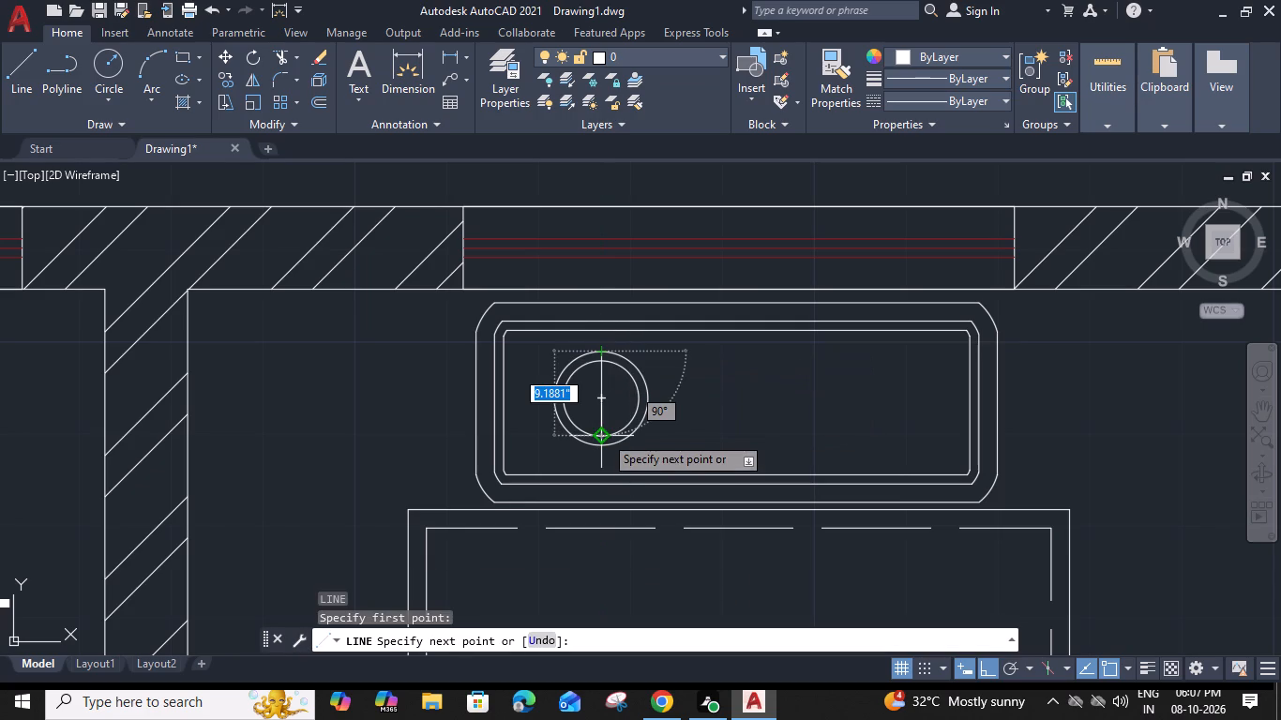
pyautogui.click(608, 445)
pyautogui.press('Escape')
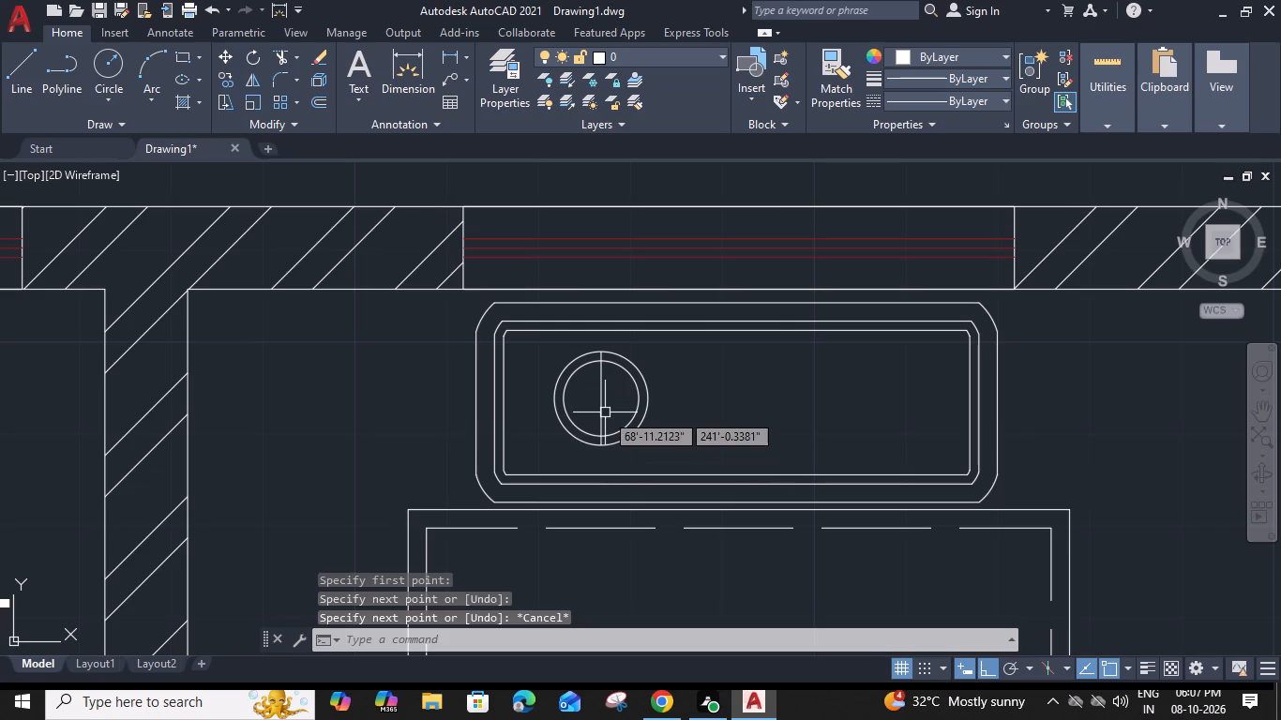
pyautogui.write('L')
pyautogui.press('space')
pyautogui.scroll(2, 604, 397)
pyautogui.click(476, 398)
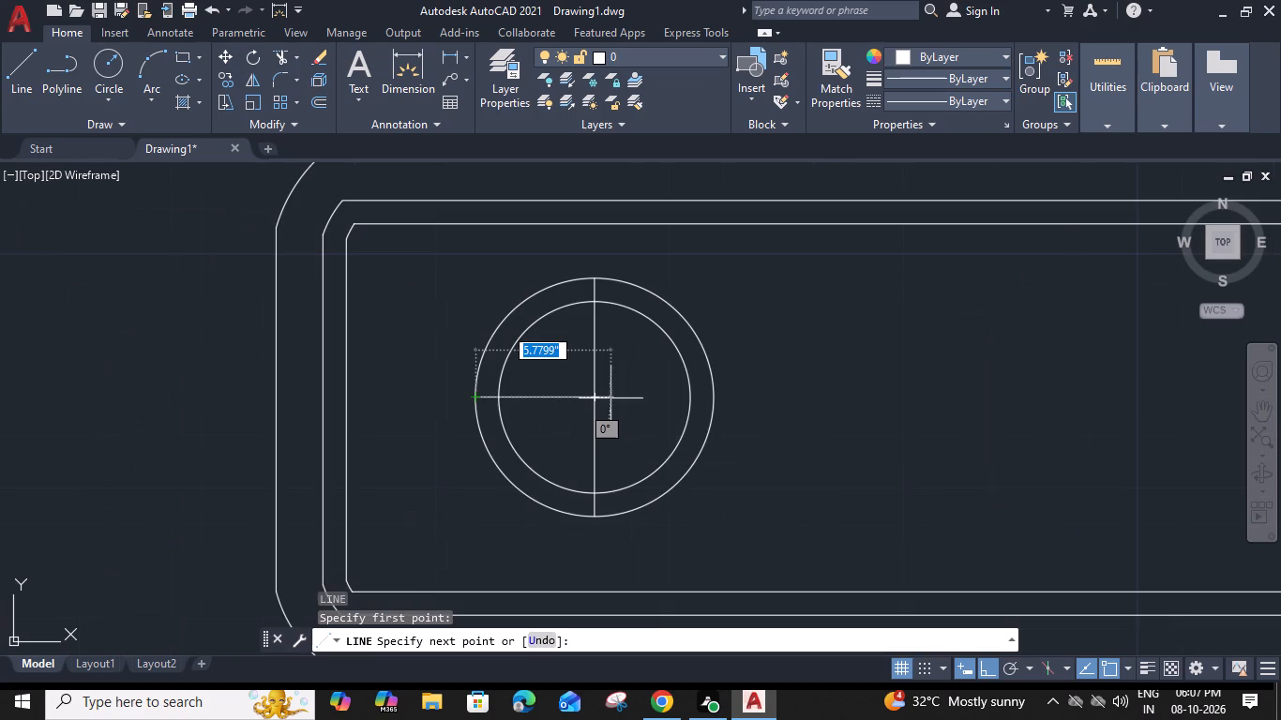
pyautogui.click(711, 401)
pyautogui.press('Escape')
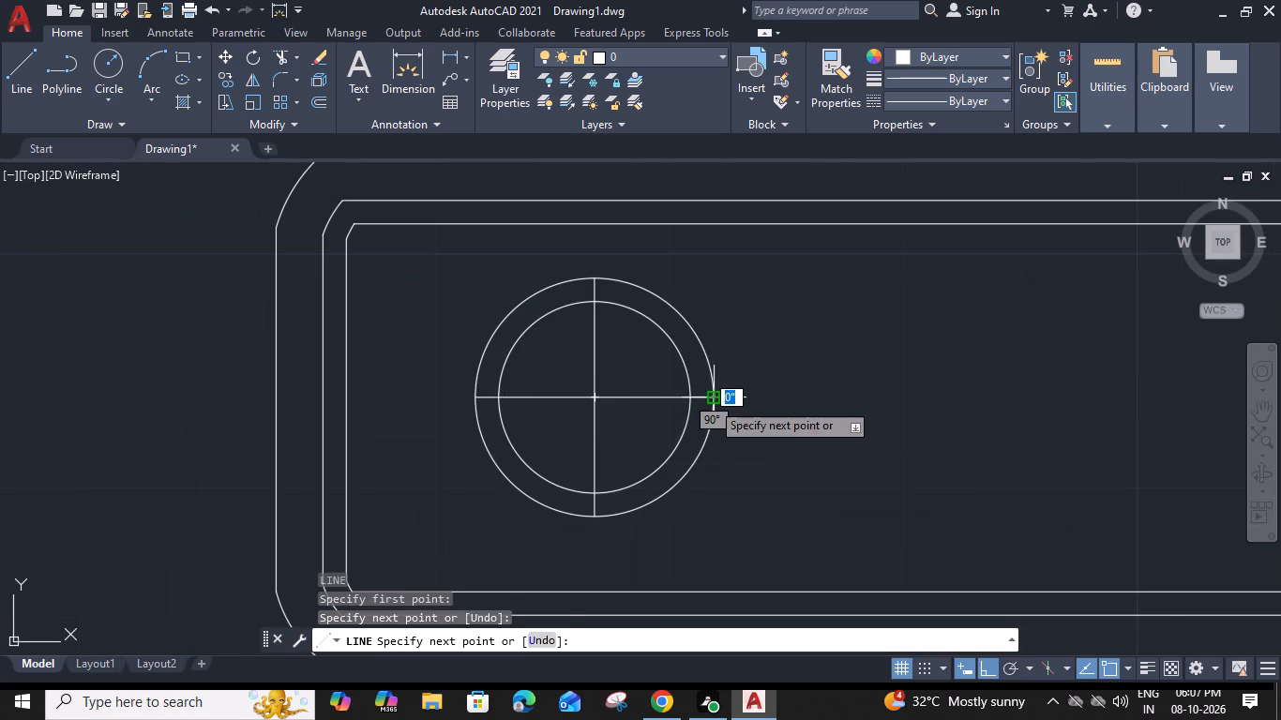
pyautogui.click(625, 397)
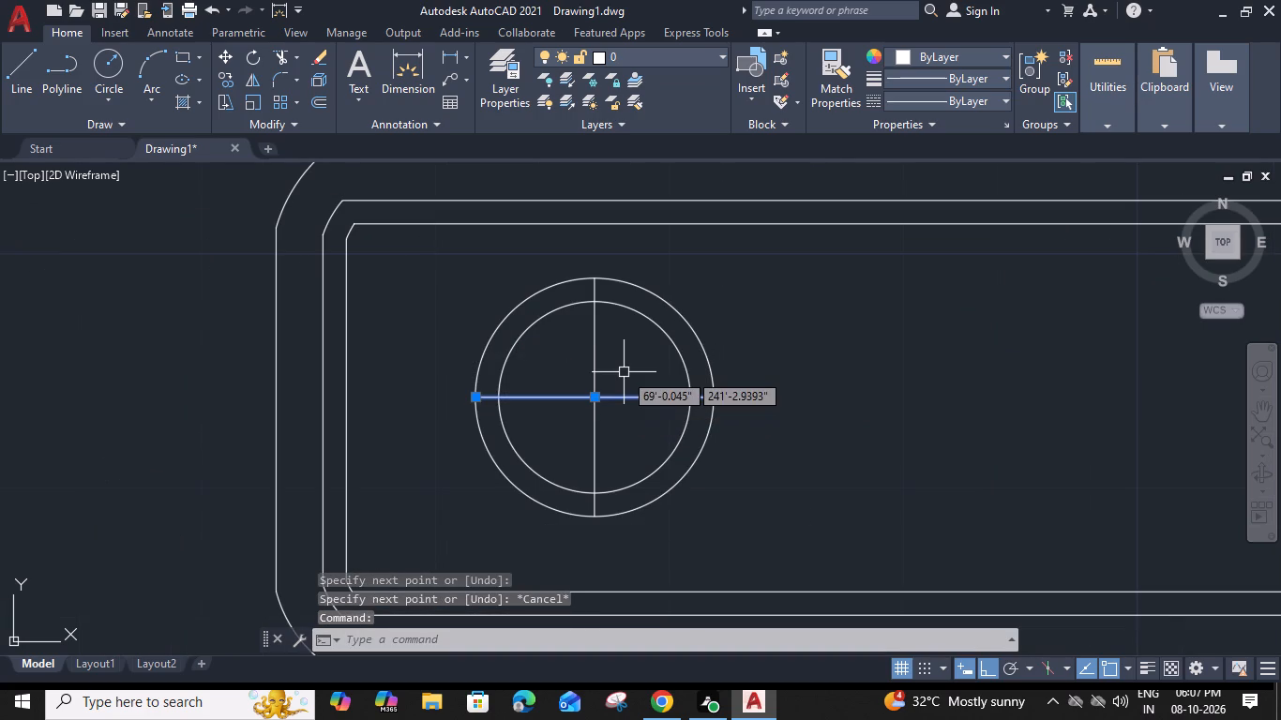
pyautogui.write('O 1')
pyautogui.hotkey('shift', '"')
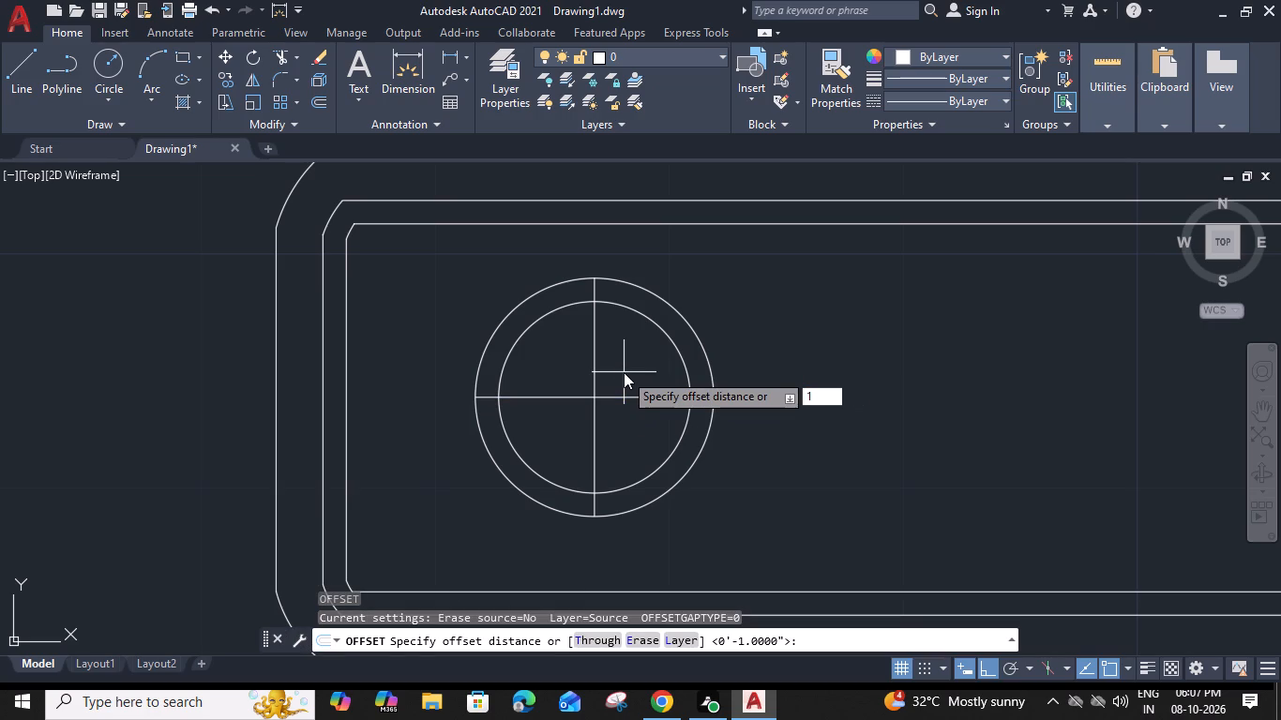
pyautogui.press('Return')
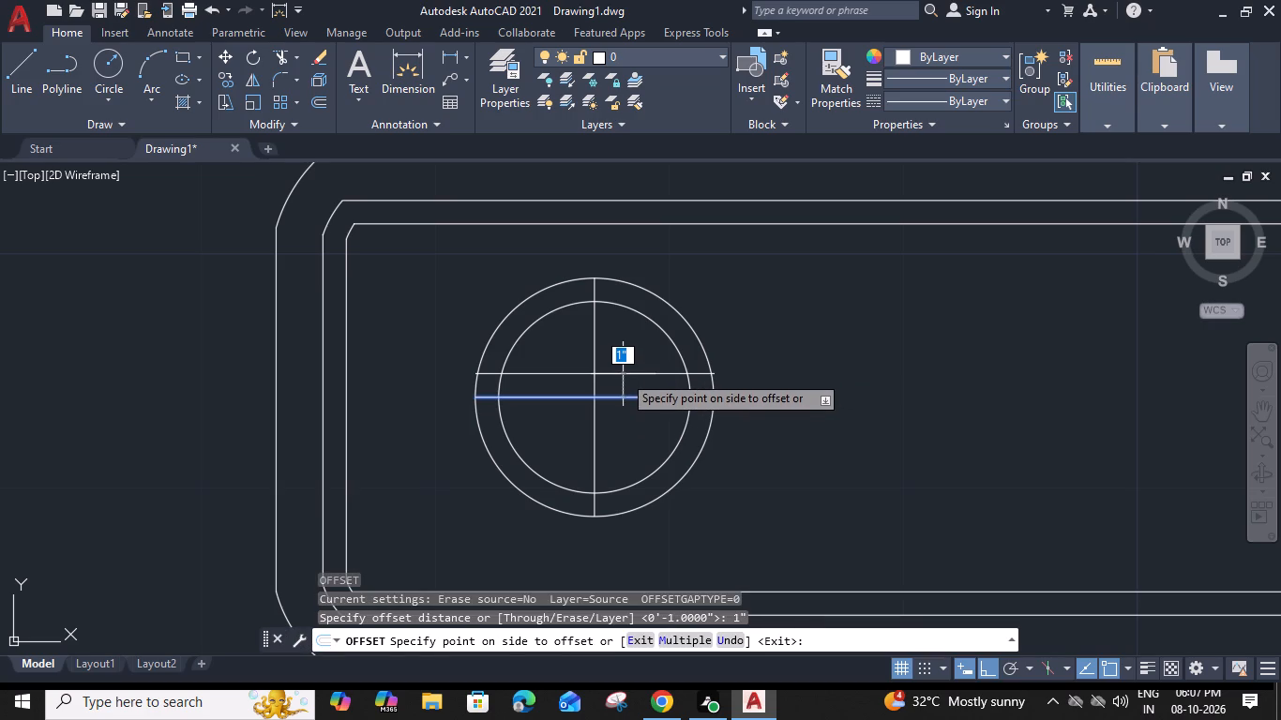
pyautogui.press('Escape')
# Offset the burner's horizontal diameter line 0.5" to both its north and south sides.
pyautogui.click(632, 397)
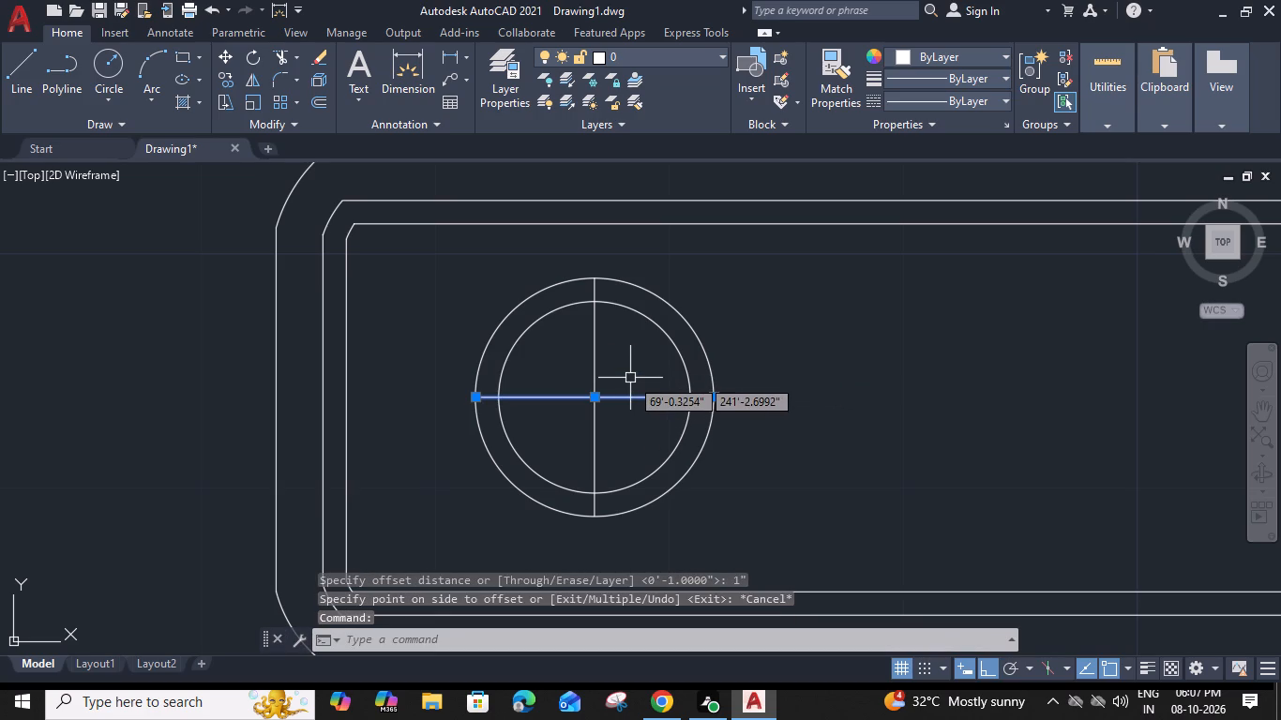
pyautogui.press('o')
pyautogui.press('space')
pyautogui.press('0')
pyautogui.write('.5')
pyautogui.hotkey('shift', '"')
pyautogui.press('Return')
pyautogui.click(626, 374)
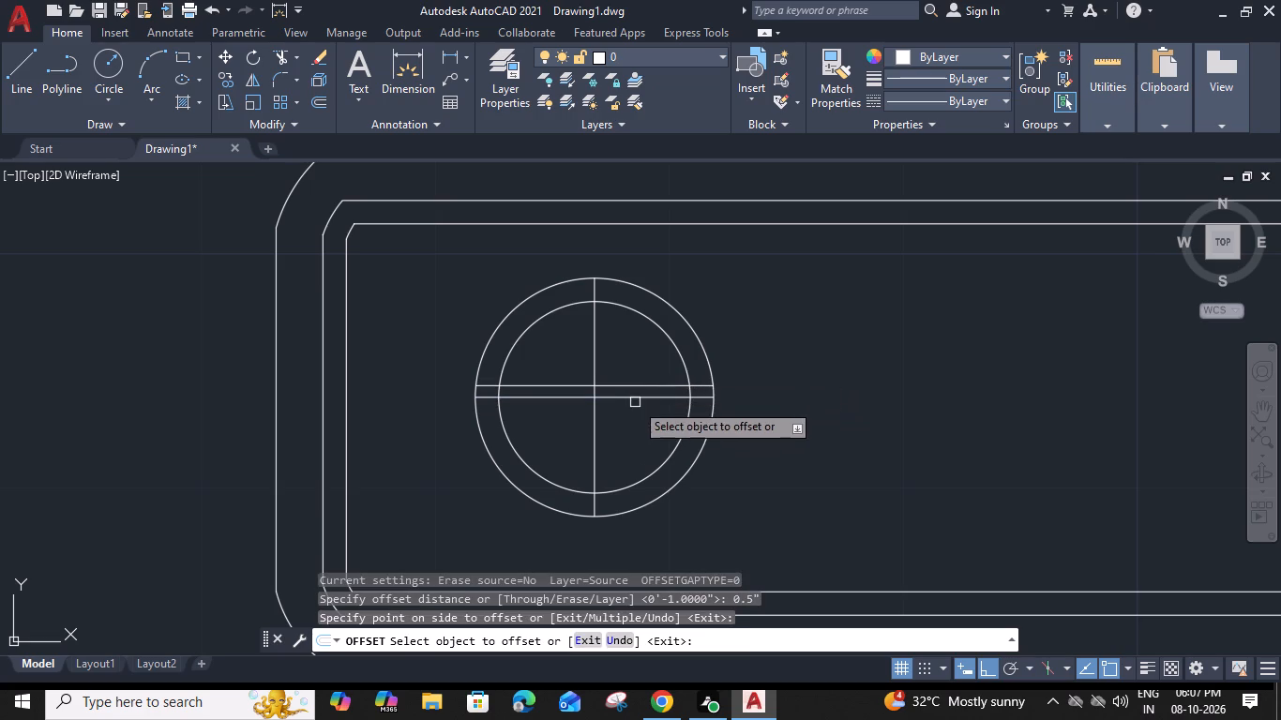
pyautogui.click(636, 397)
pyautogui.click(628, 426)
# Offset the burner's vertical diameter line 0.5" to both its east and west sides.
pyautogui.click(596, 432)
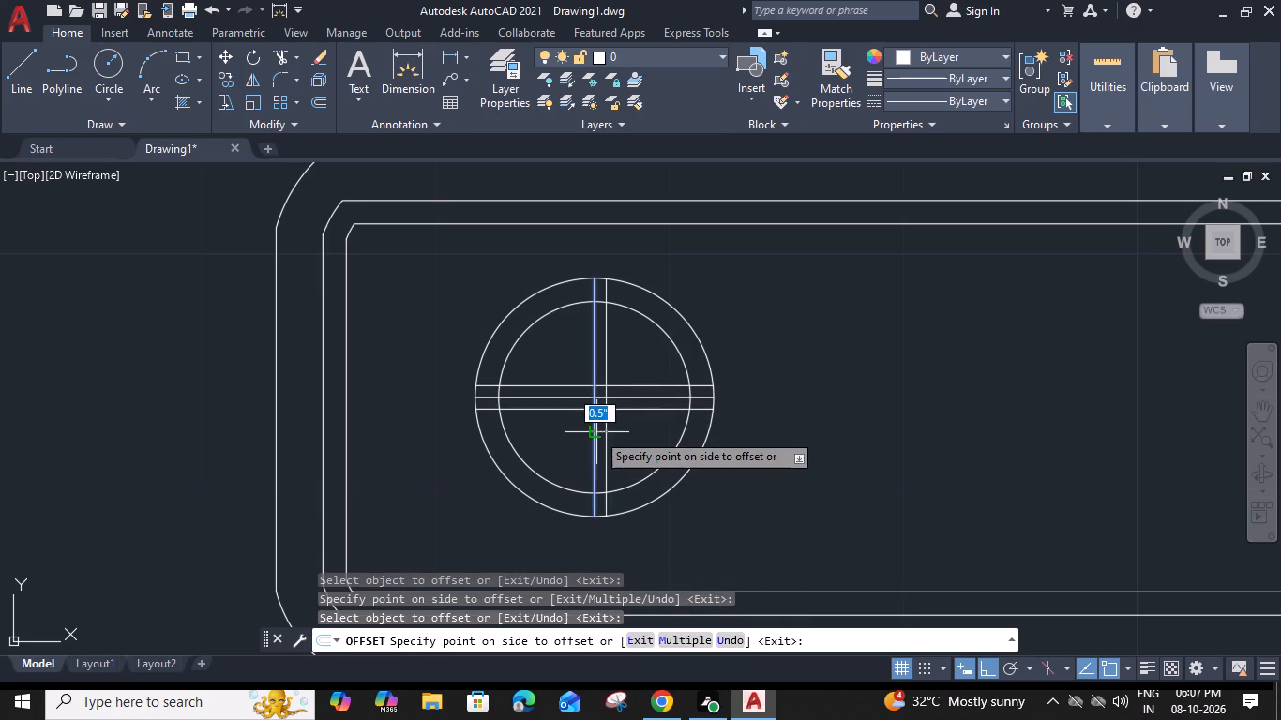
pyautogui.click(625, 436)
pyautogui.click(595, 429)
pyautogui.click(549, 429)
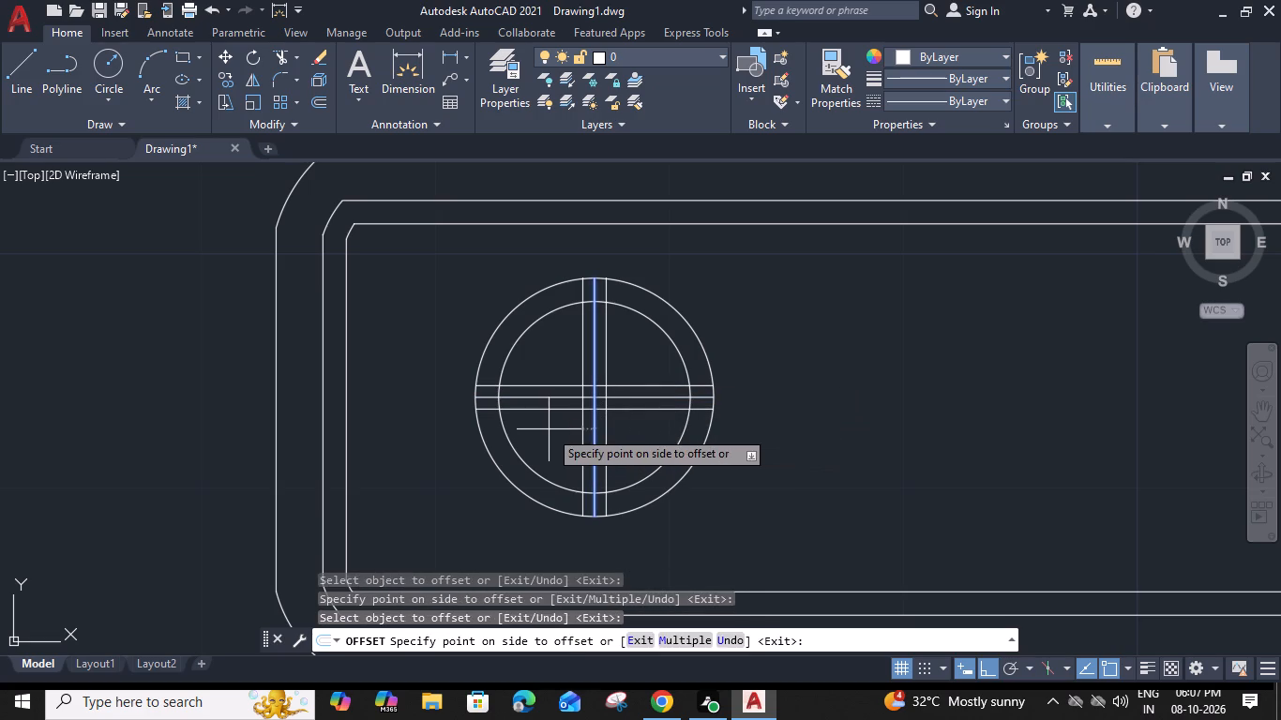
pyautogui.press('Escape')
# Delete the original vertical and horizontal diameter lines, keeping the offset pairs of the cross.
pyautogui.click(595, 431)
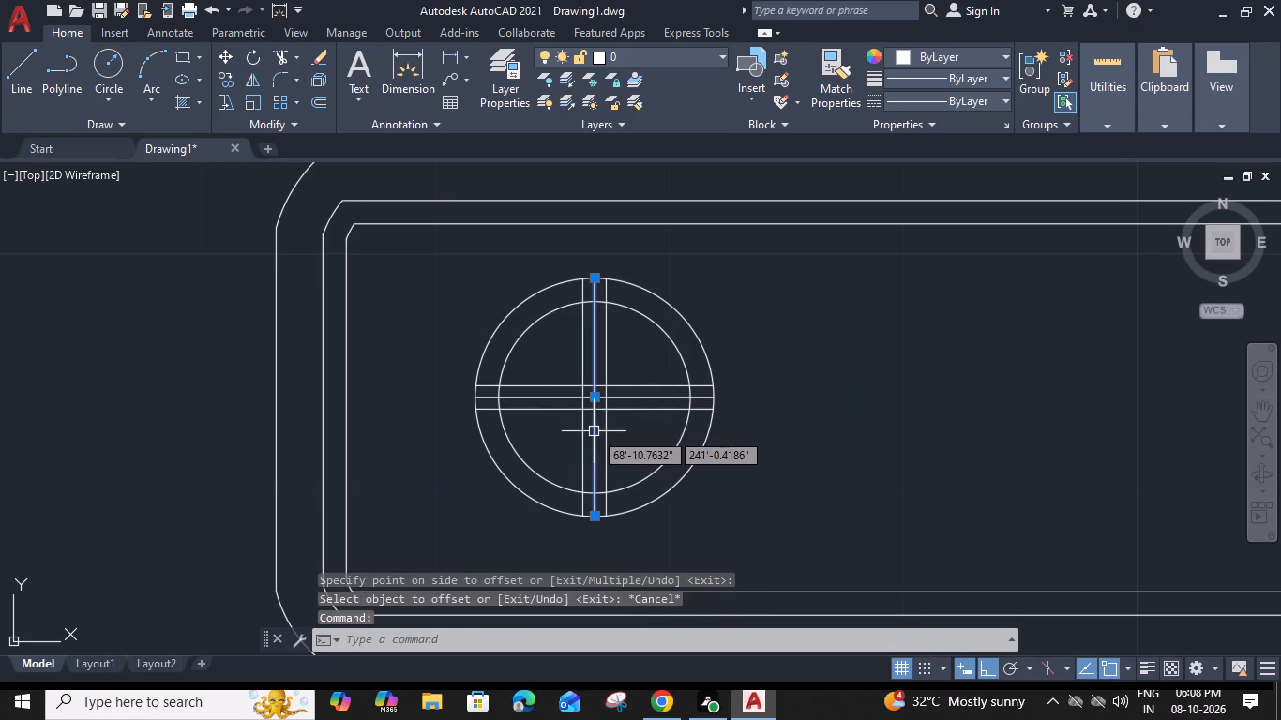
pyautogui.press('Delete')
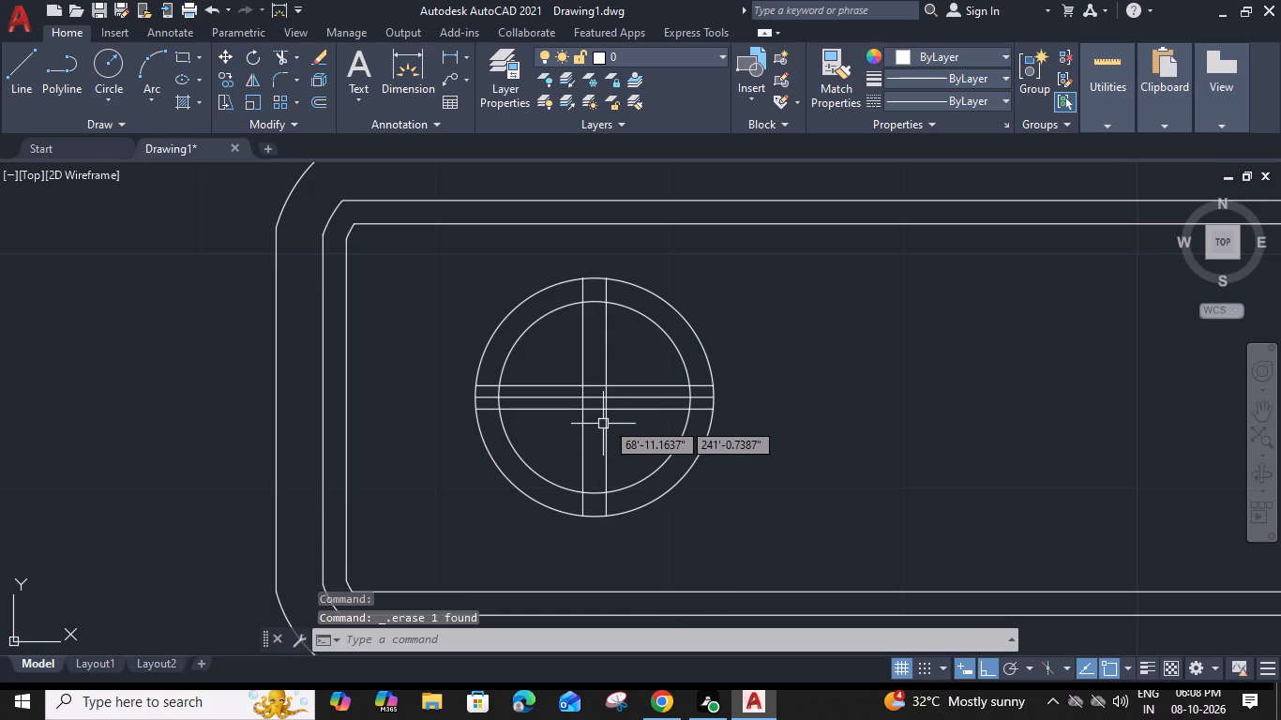
pyautogui.click(598, 402)
pyautogui.click(594, 392)
pyautogui.press('Delete')
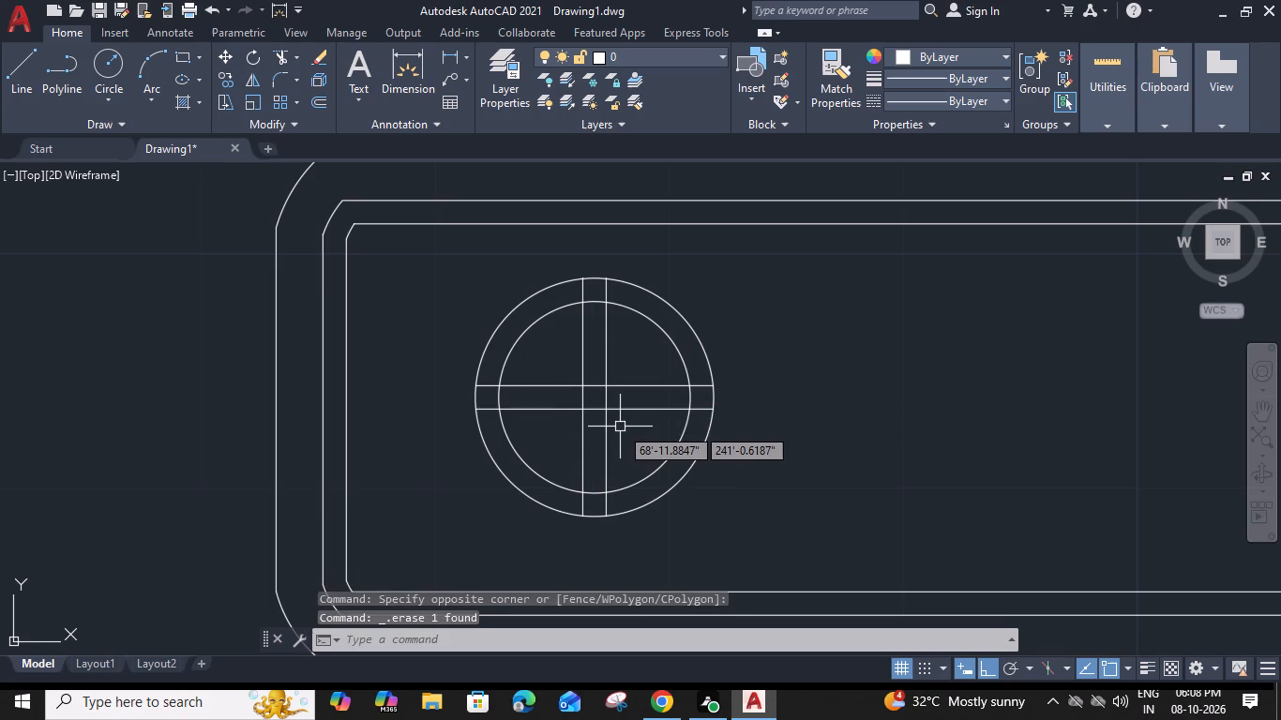
# Offset the two vertical cross lines 0.2" outward, one to the east and one to the west.
pyautogui.scroll(2, 611, 410)
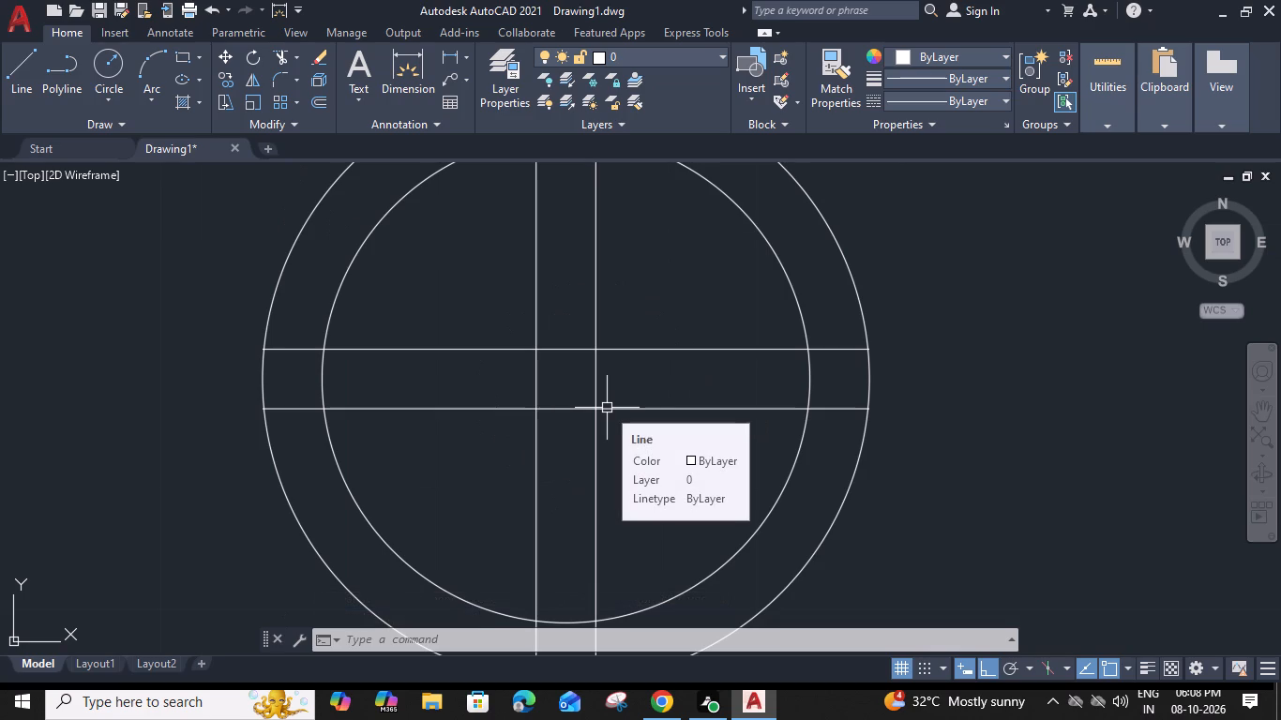
pyautogui.click(595, 391)
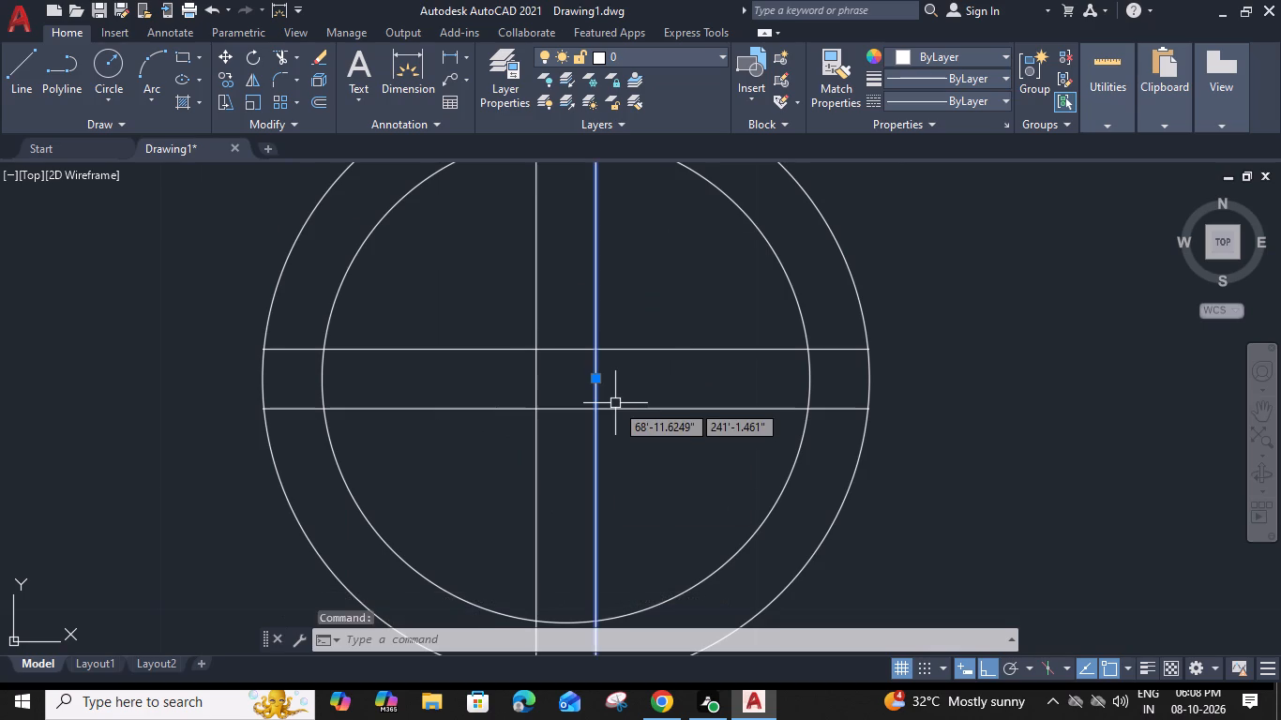
pyautogui.write('O')
pyautogui.press('space')
pyautogui.press('0')
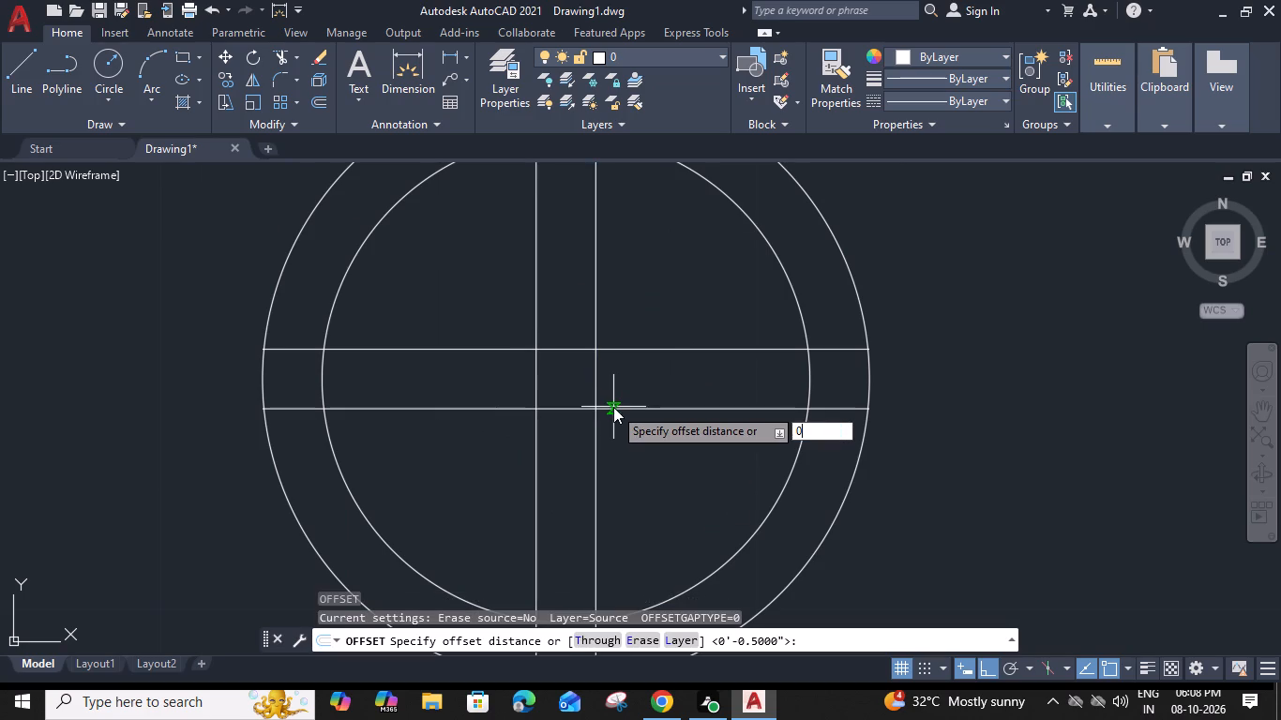
pyautogui.write('.2')
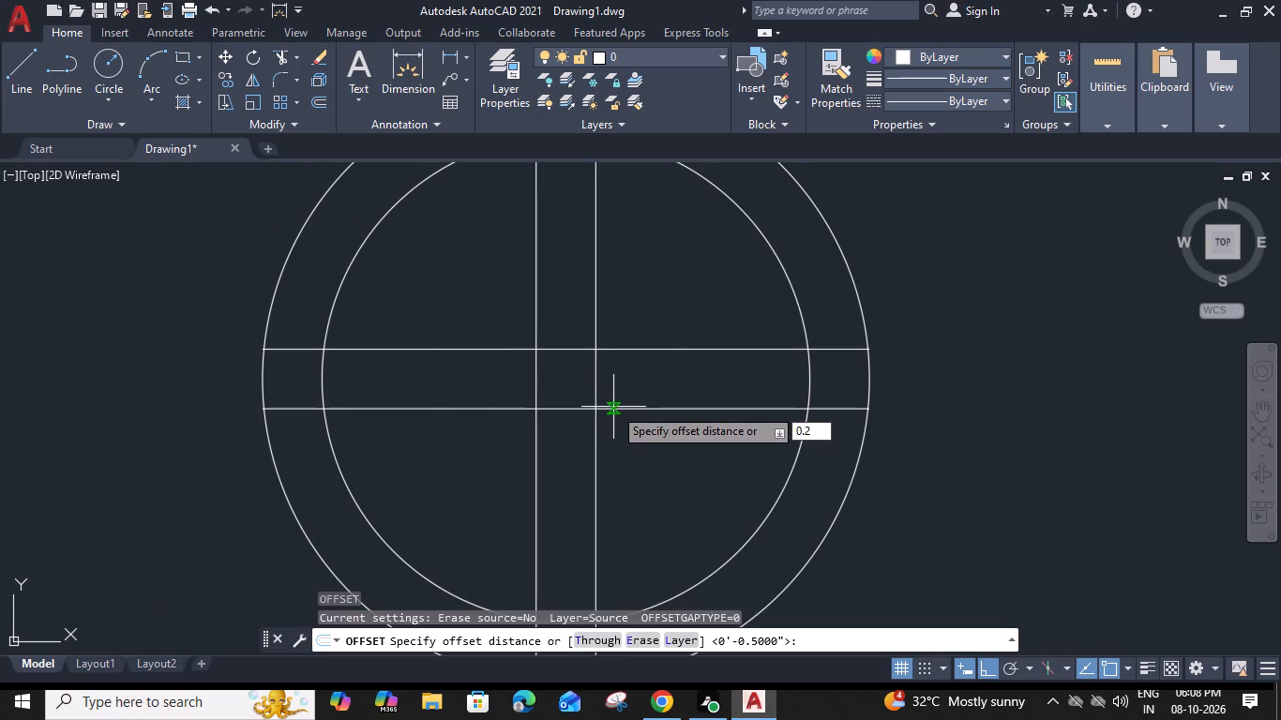
pyautogui.hotkey('shift', '"')
pyautogui.press('Return')
pyautogui.click(618, 410)
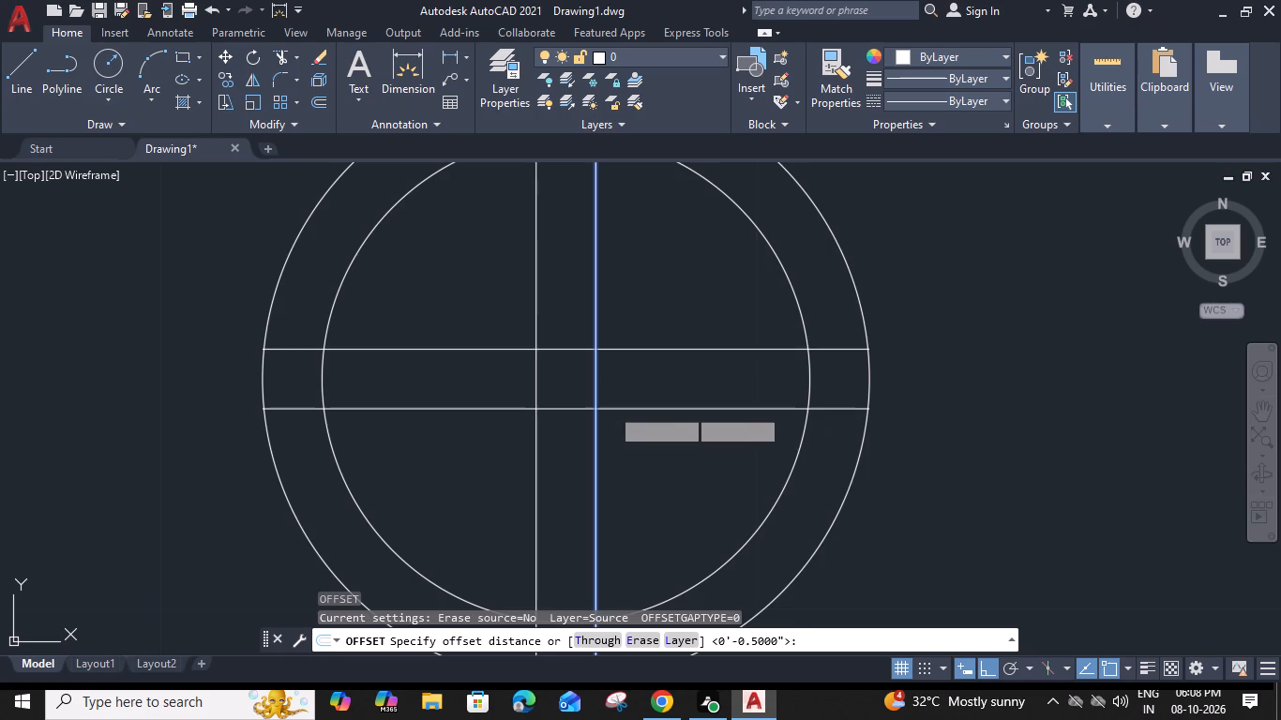
pyautogui.click(537, 390)
pyautogui.click(490, 392)
# Offset the two horizontal cross lines 0.2" outward, one to the south and one to the north.
pyautogui.click(565, 408)
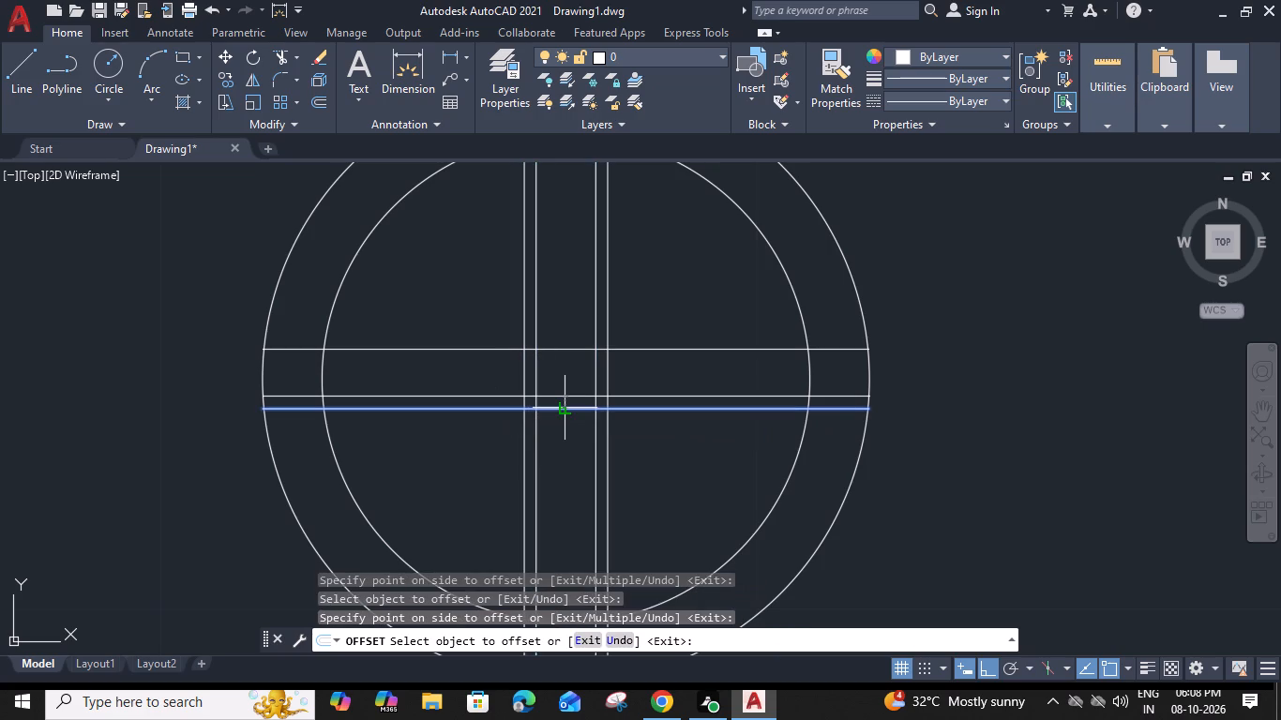
pyautogui.click(559, 449)
pyautogui.click(565, 352)
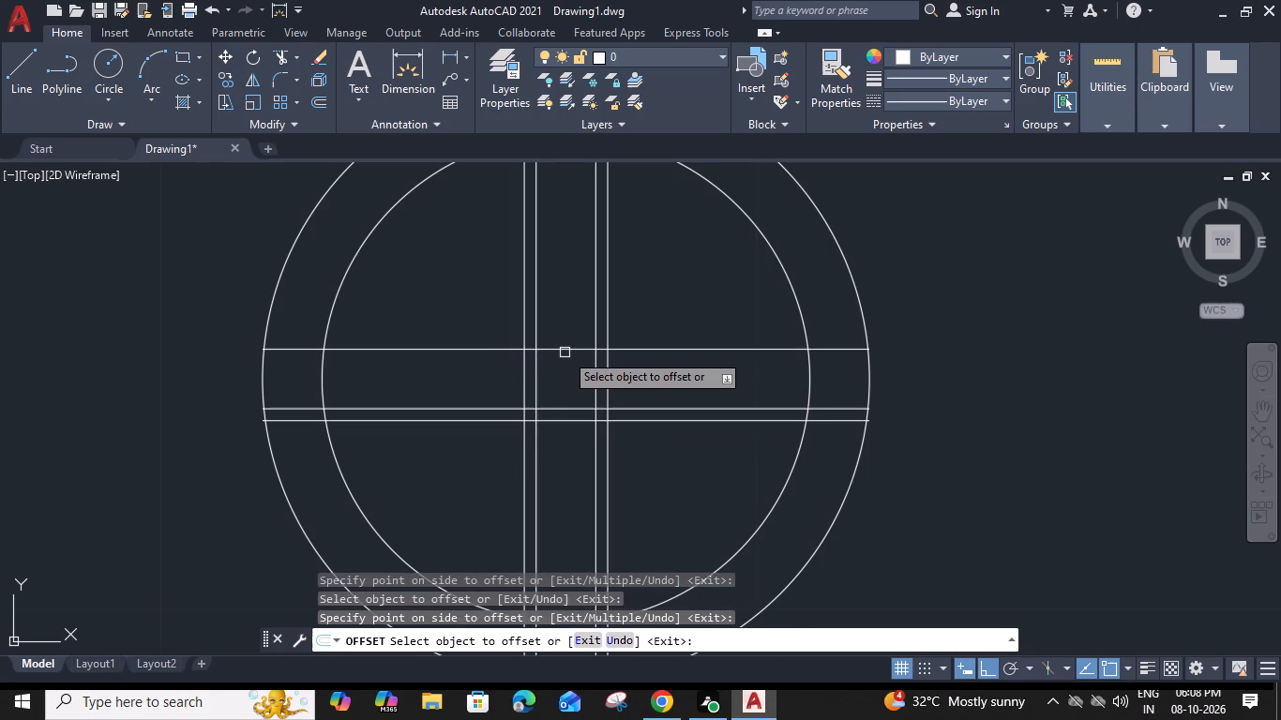
pyautogui.click(565, 300)
pyautogui.press('Escape')
# Trim the four inner cross line segments where the arms intersect at the burner's centre.
pyautogui.write('TR')
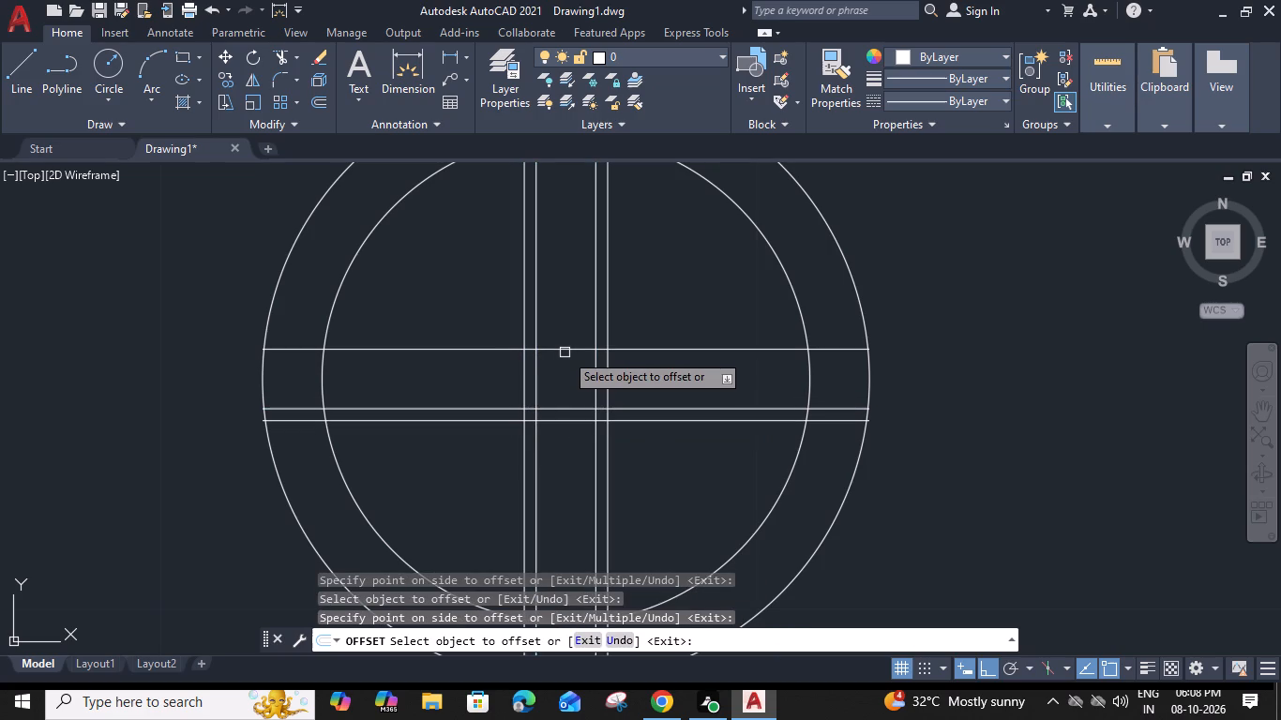
pyautogui.press('space')
pyautogui.click(567, 347)
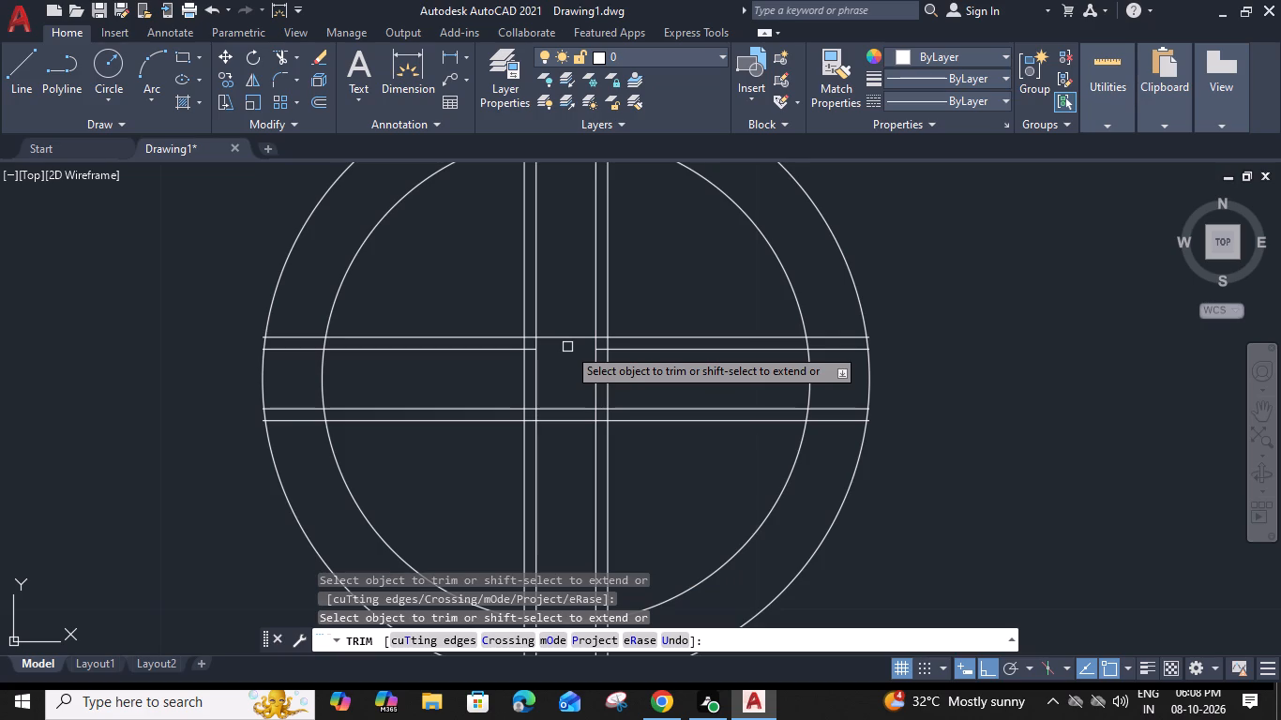
pyautogui.click(538, 369)
pyautogui.click(593, 375)
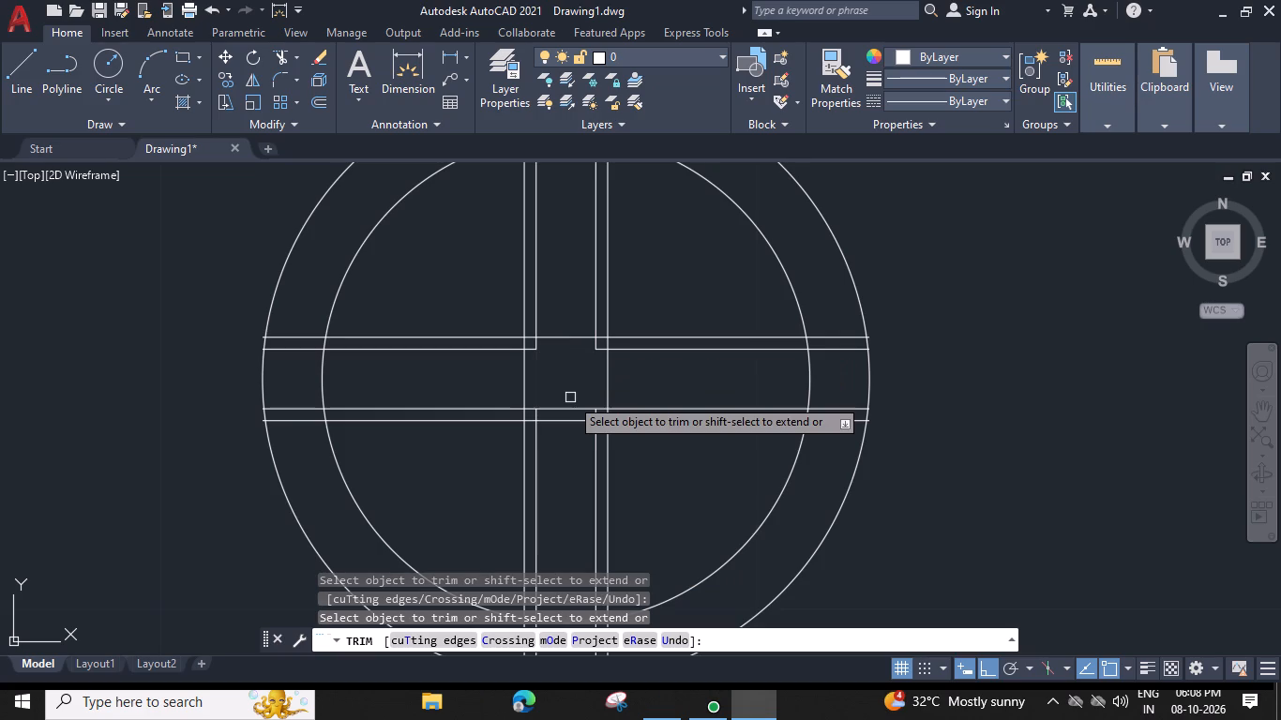
pyautogui.click(566, 407)
pyautogui.press('Escape')
pyautogui.click(524, 369)
pyautogui.press('Escape')
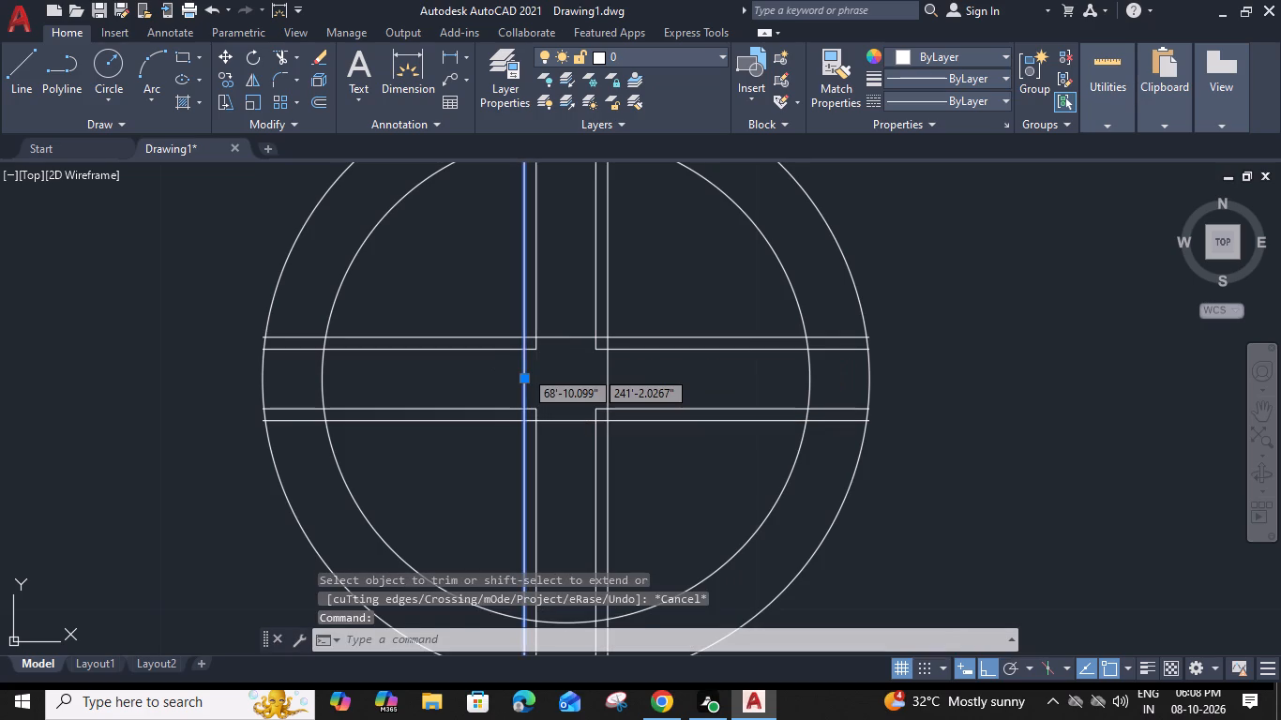
# Trim the outer 0.2" offset lines between the inner circle and the centre, leaving a small central square.
pyautogui.write('TR')
pyautogui.press('space')
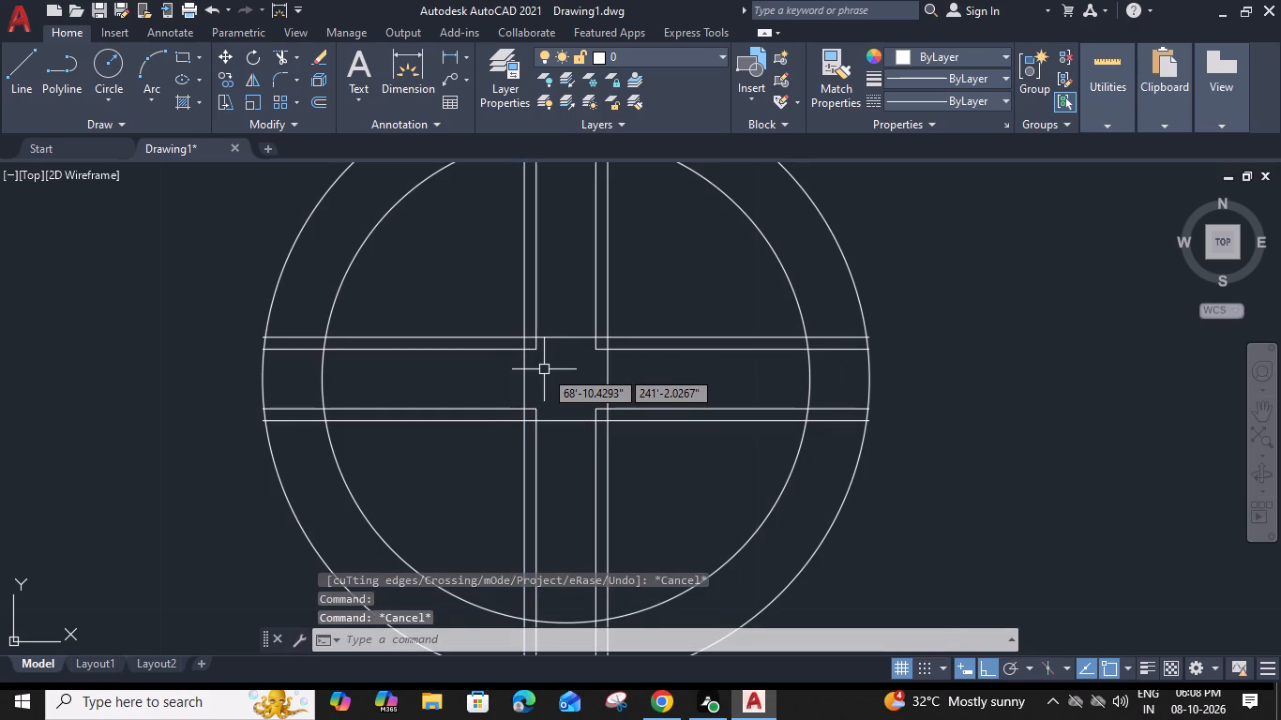
pyautogui.click(523, 320)
pyautogui.click(523, 435)
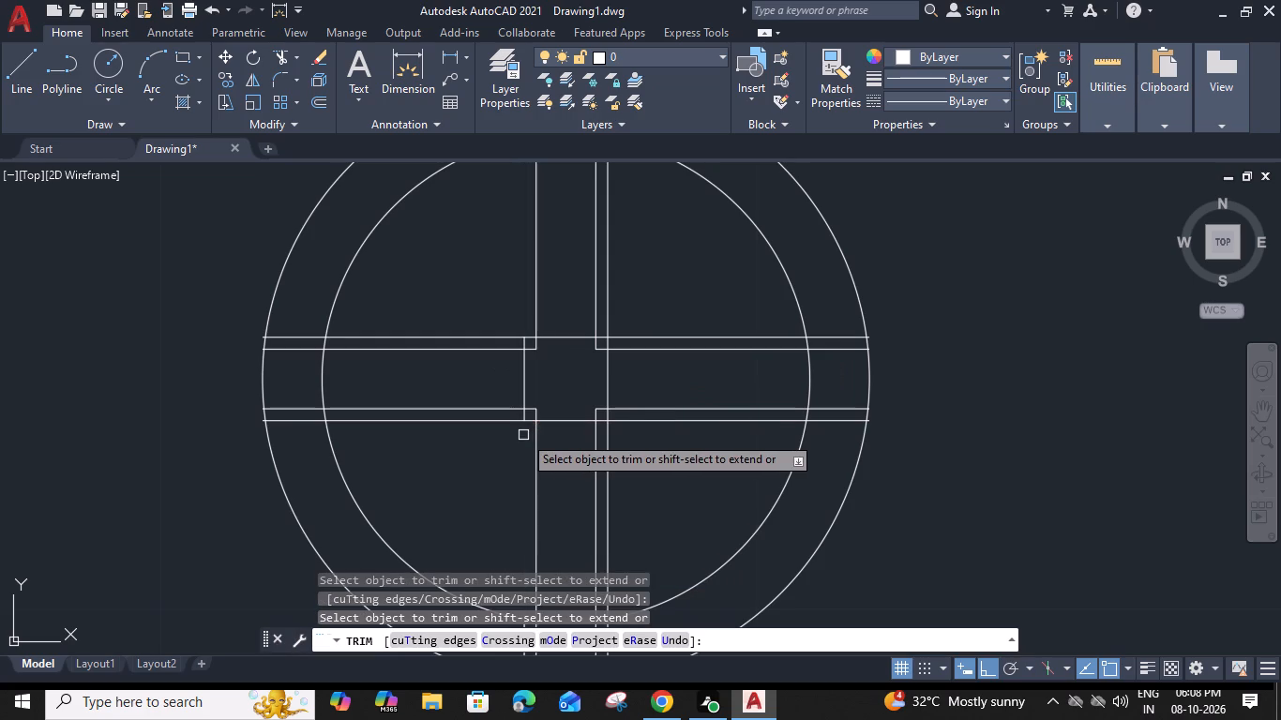
pyautogui.click(608, 282)
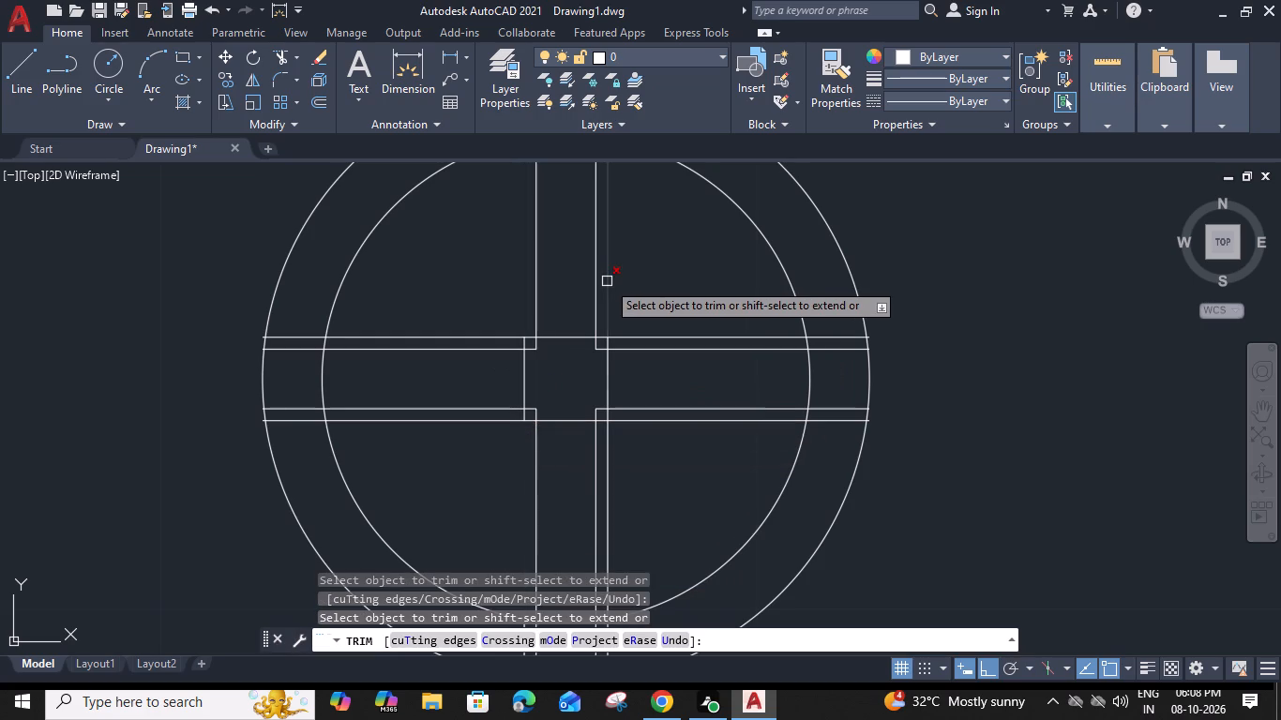
pyautogui.click(607, 451)
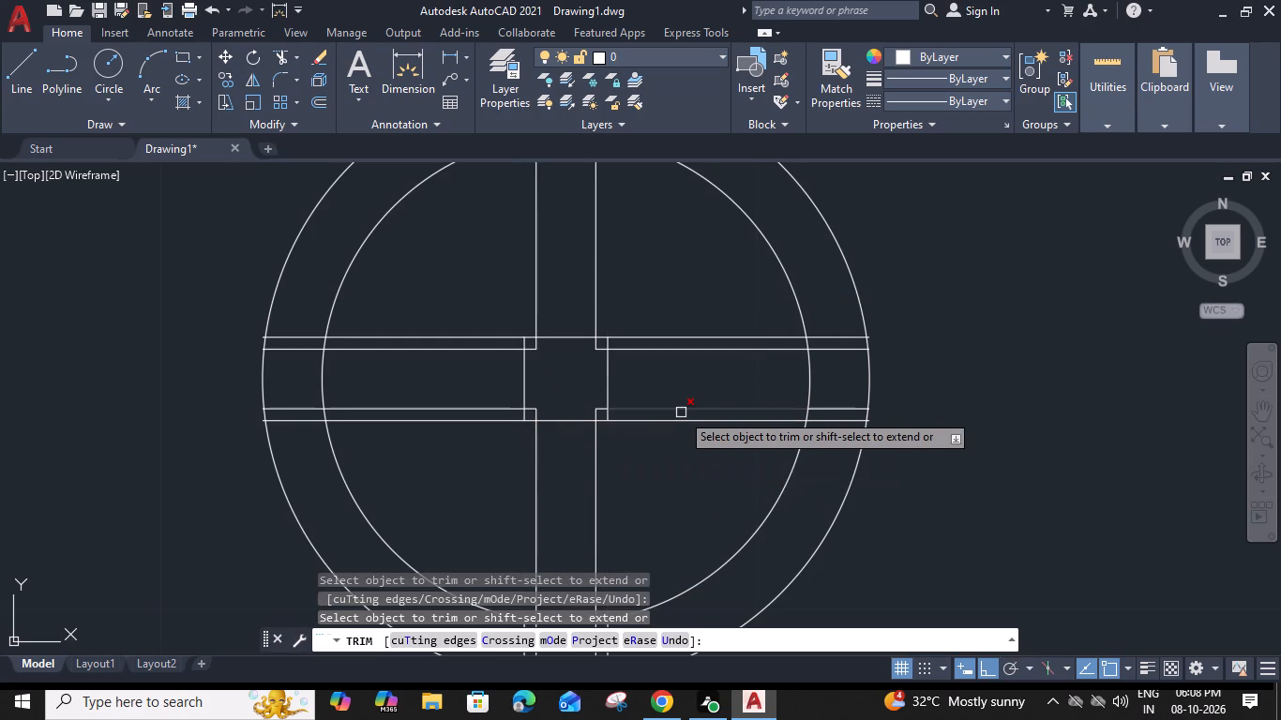
pyautogui.click(681, 423)
pyautogui.click(478, 423)
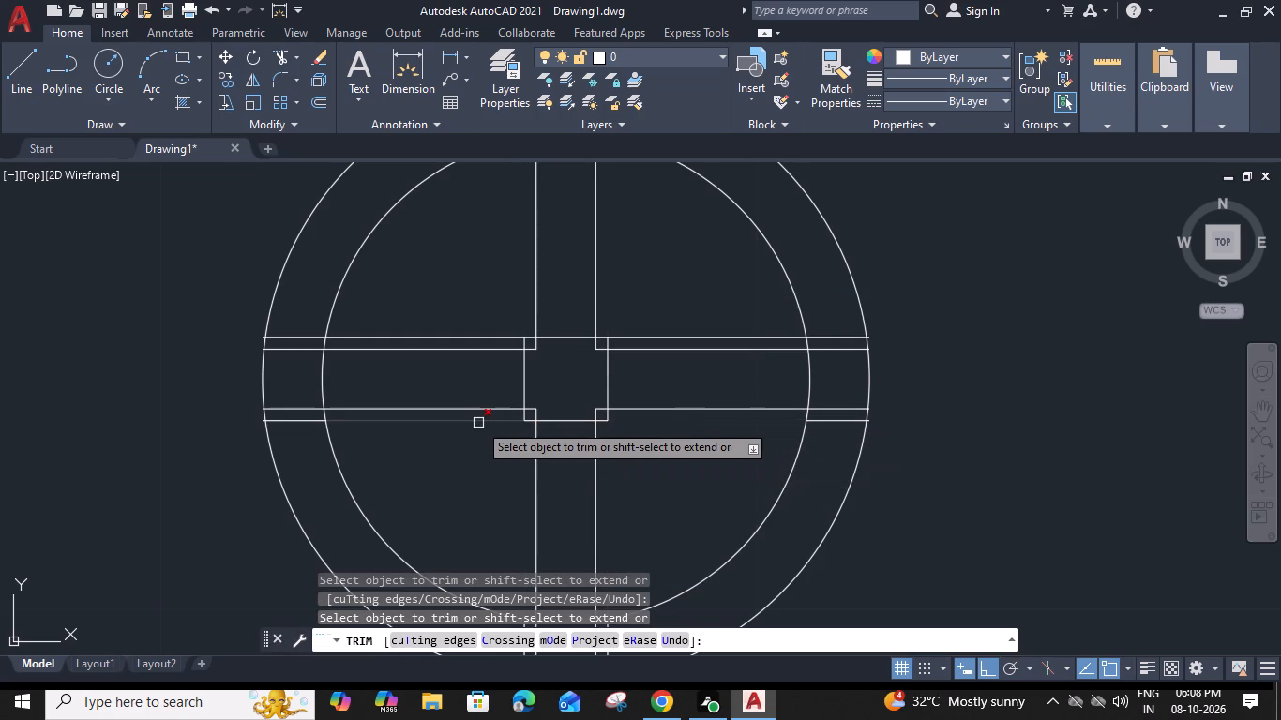
pyautogui.click(450, 336)
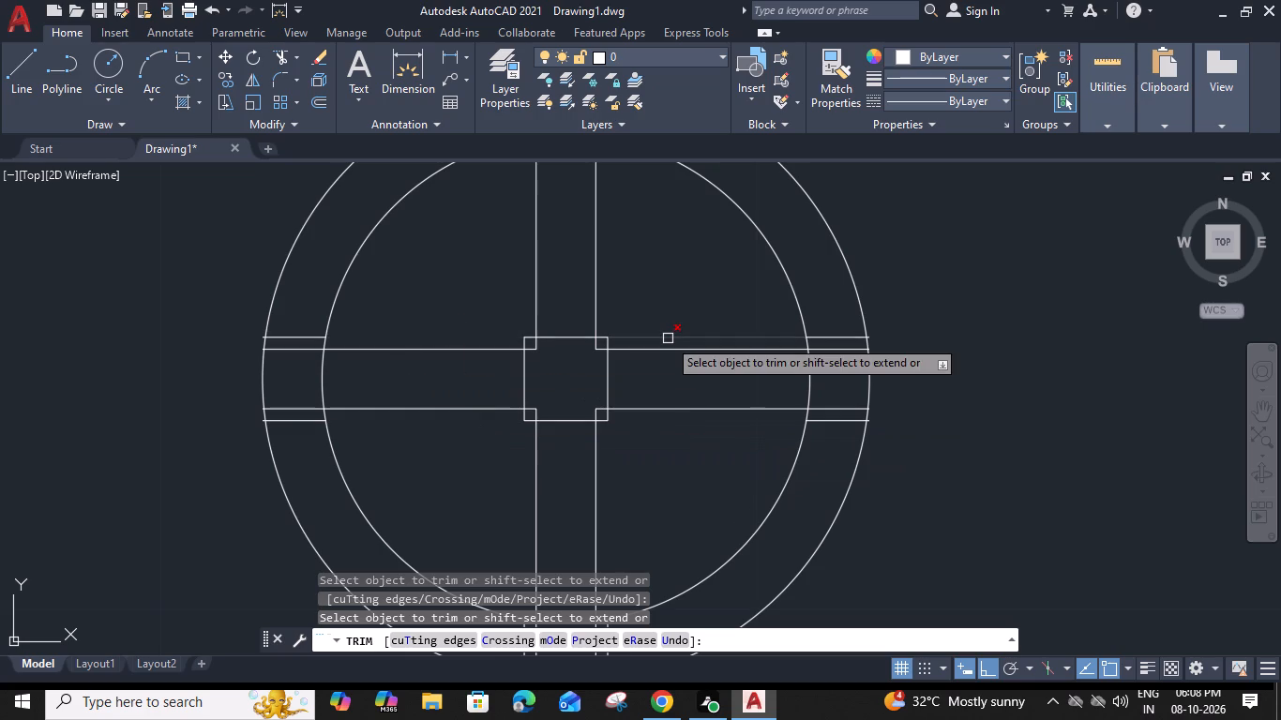
pyautogui.click(668, 338)
pyautogui.press('Escape')
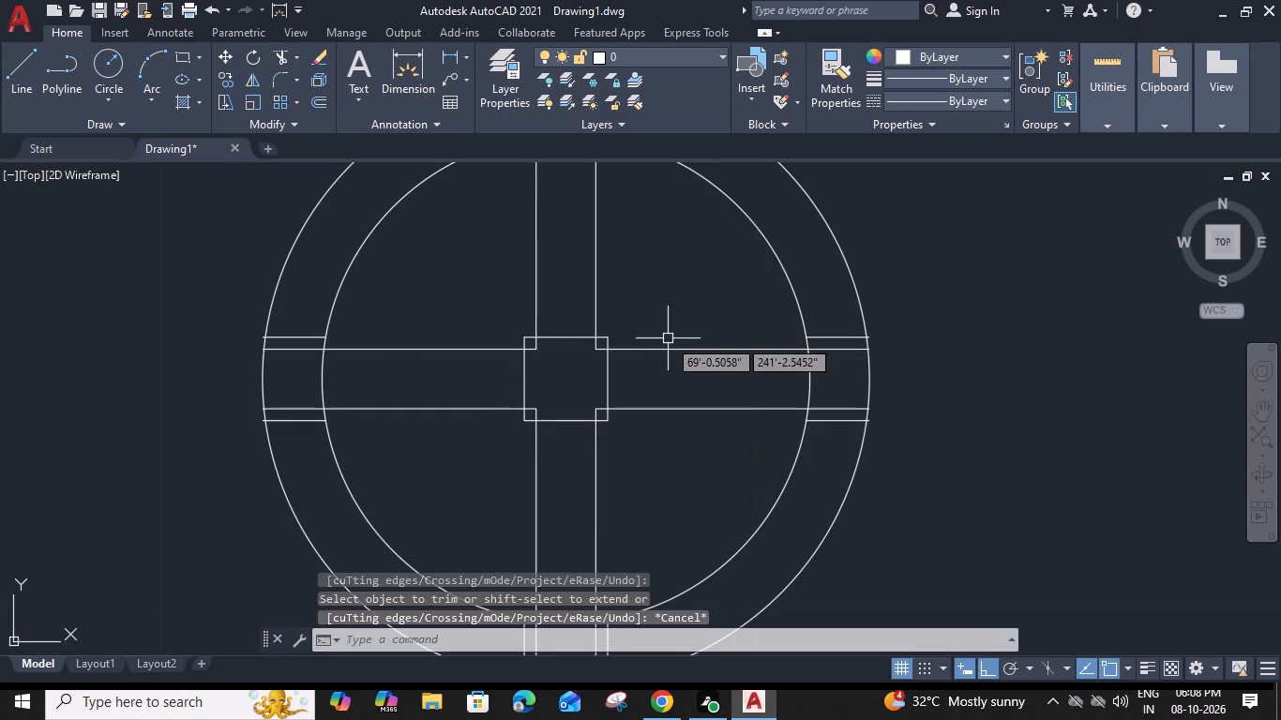
# Delete the four leftover horizontal offset segments between the inner and outer circles on the east and west arms.
pyautogui.click(827, 336)
pyautogui.press('Delete')
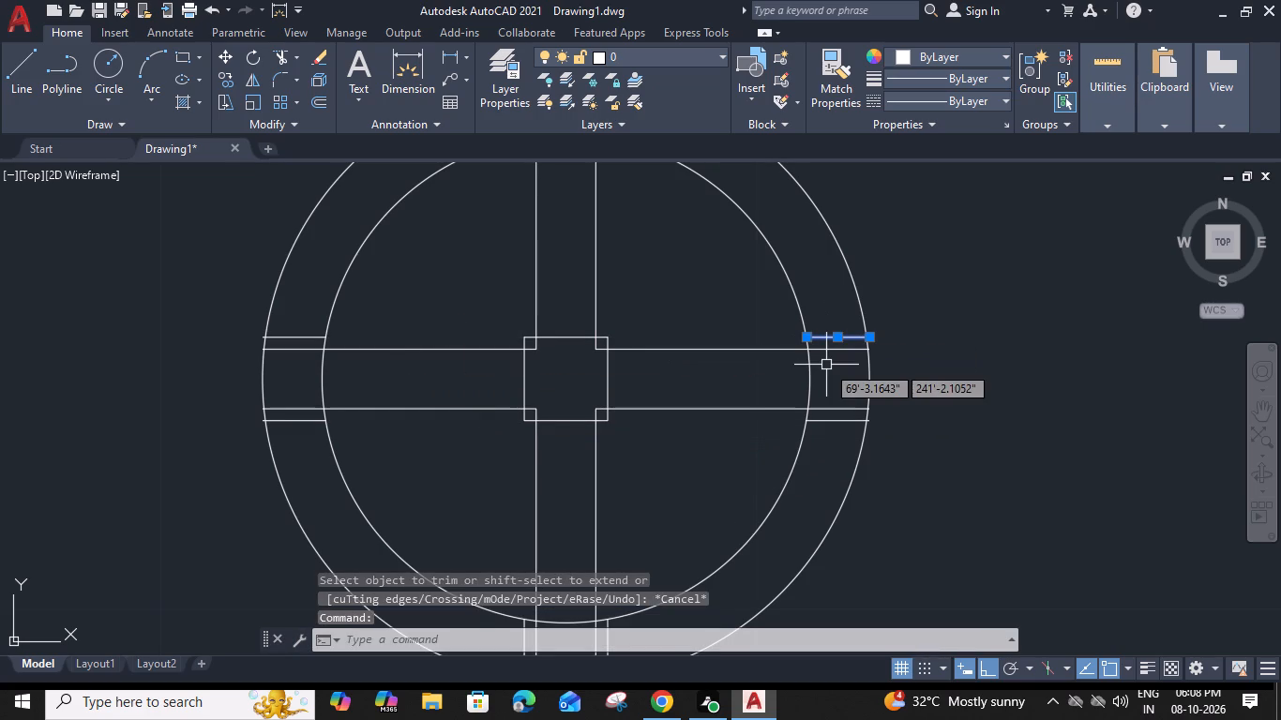
pyautogui.click(841, 421)
pyautogui.press('Delete')
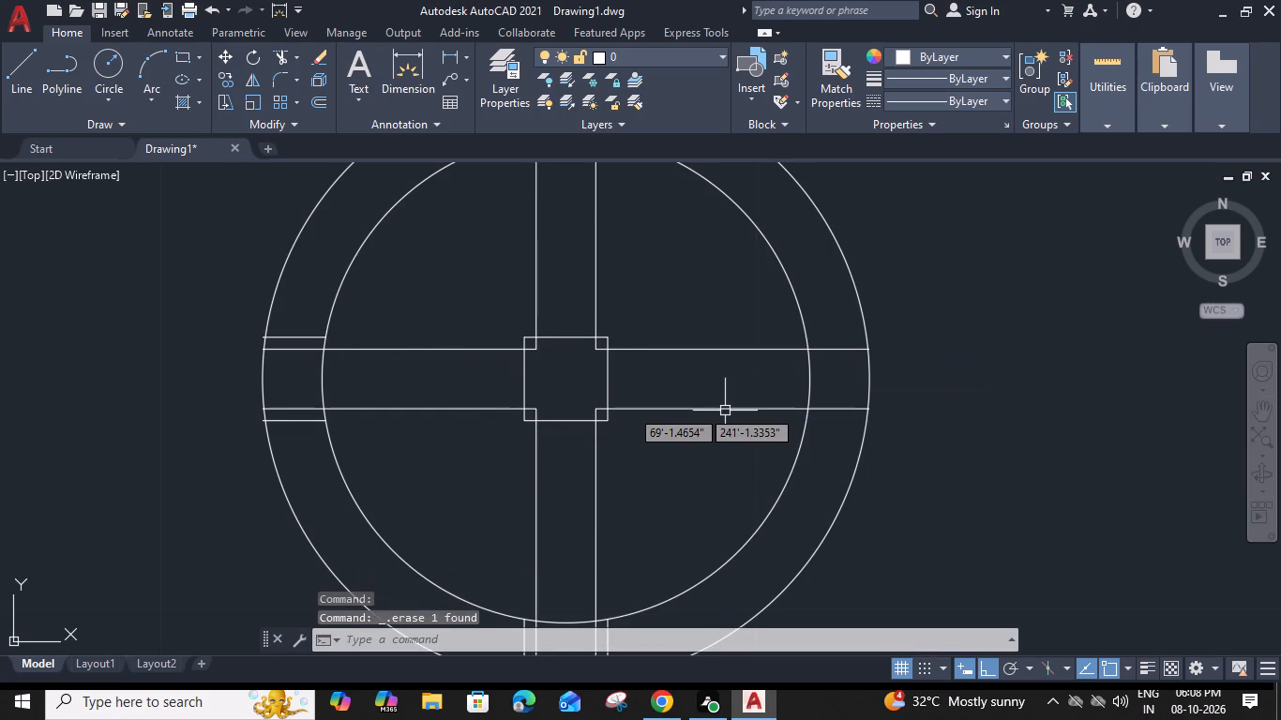
pyautogui.click(310, 339)
pyautogui.press('Delete')
pyautogui.click(302, 420)
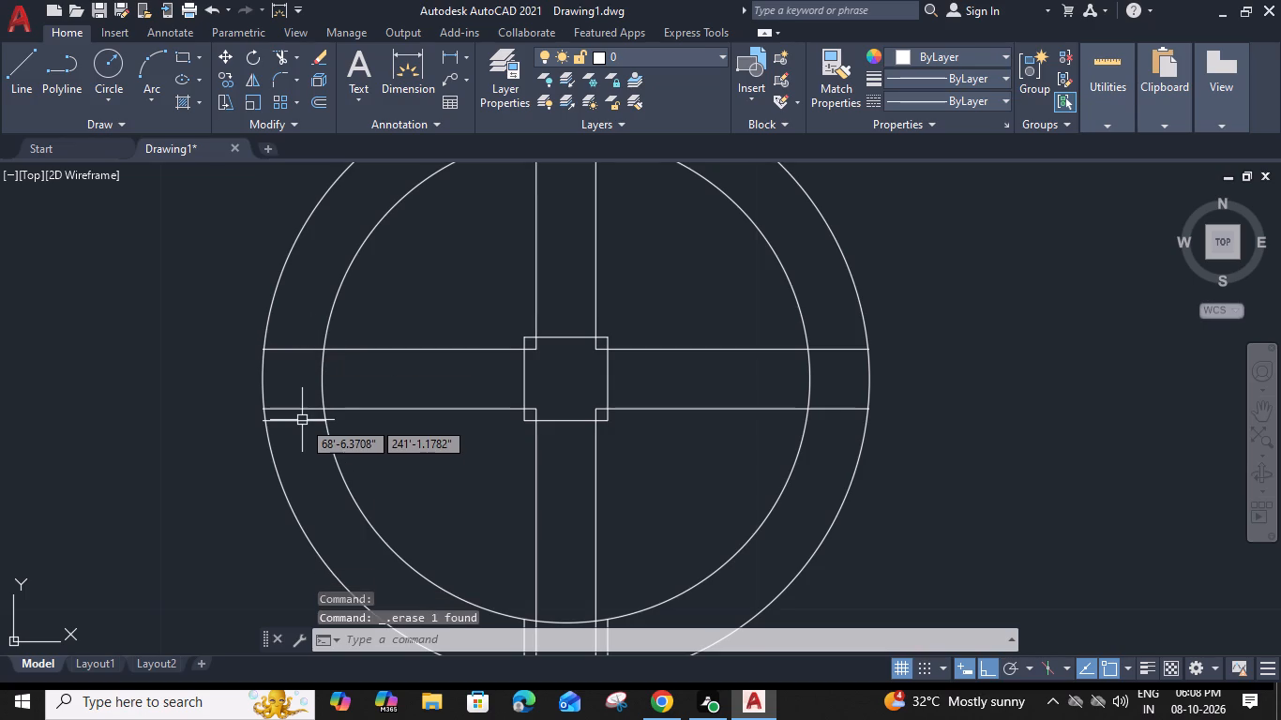
pyautogui.press('Delete')
# Delete the four leftover vertical offset segments between the inner and outer circles on the south and north arms.
pyautogui.moveTo(408, 453); pyautogui.dragTo(383, 324, button='middle')
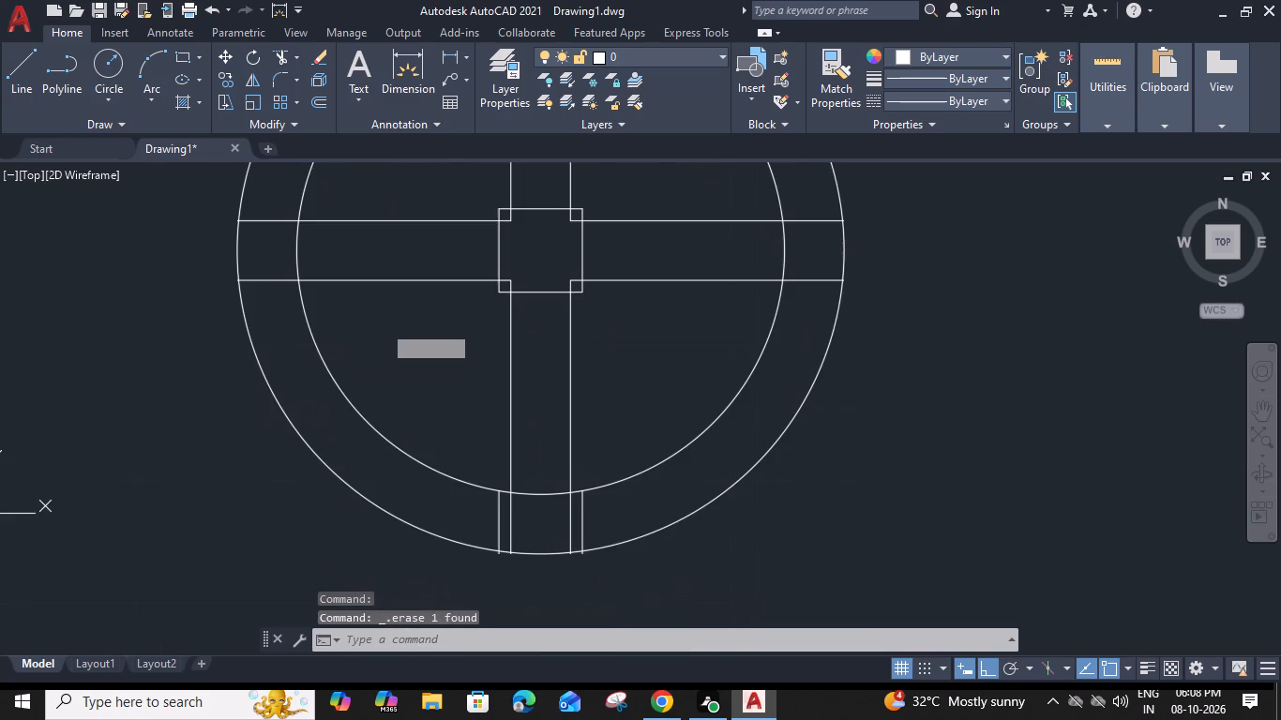
pyautogui.click(494, 518)
pyautogui.press('Delete')
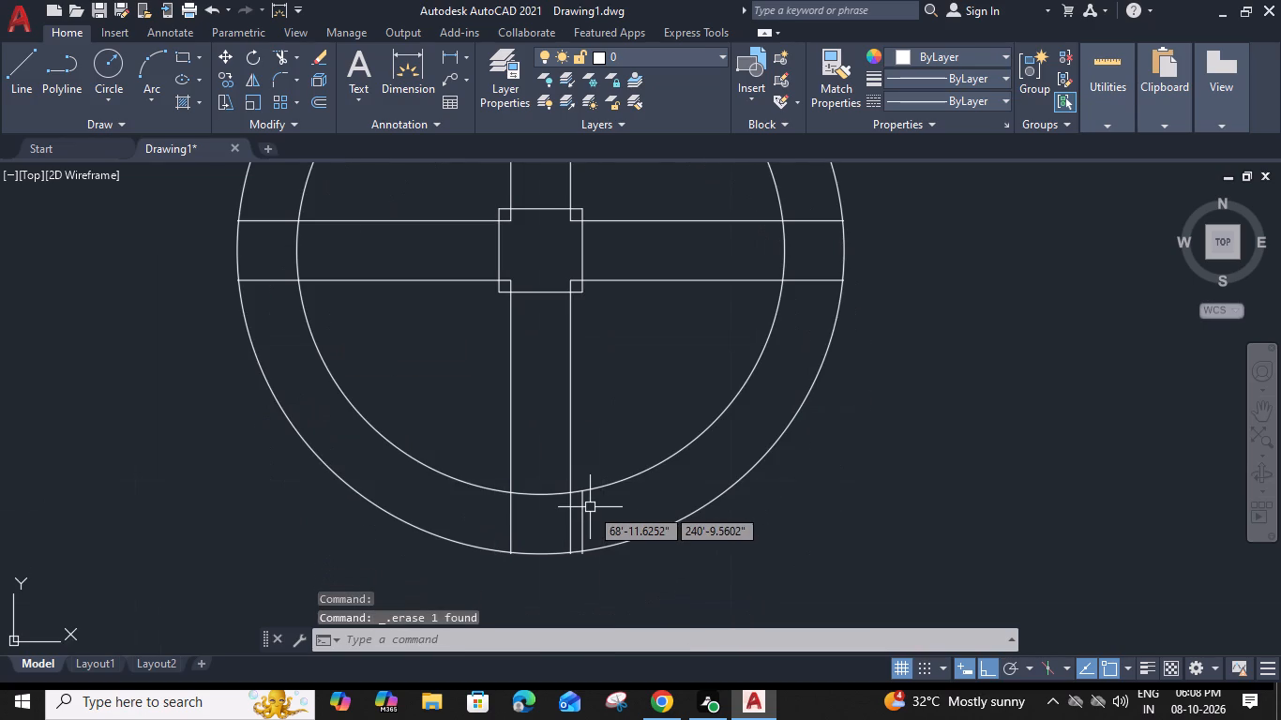
pyautogui.click(583, 508)
pyautogui.press('Delete')
pyautogui.moveTo(608, 385); pyautogui.dragTo(606, 385, button='middle')
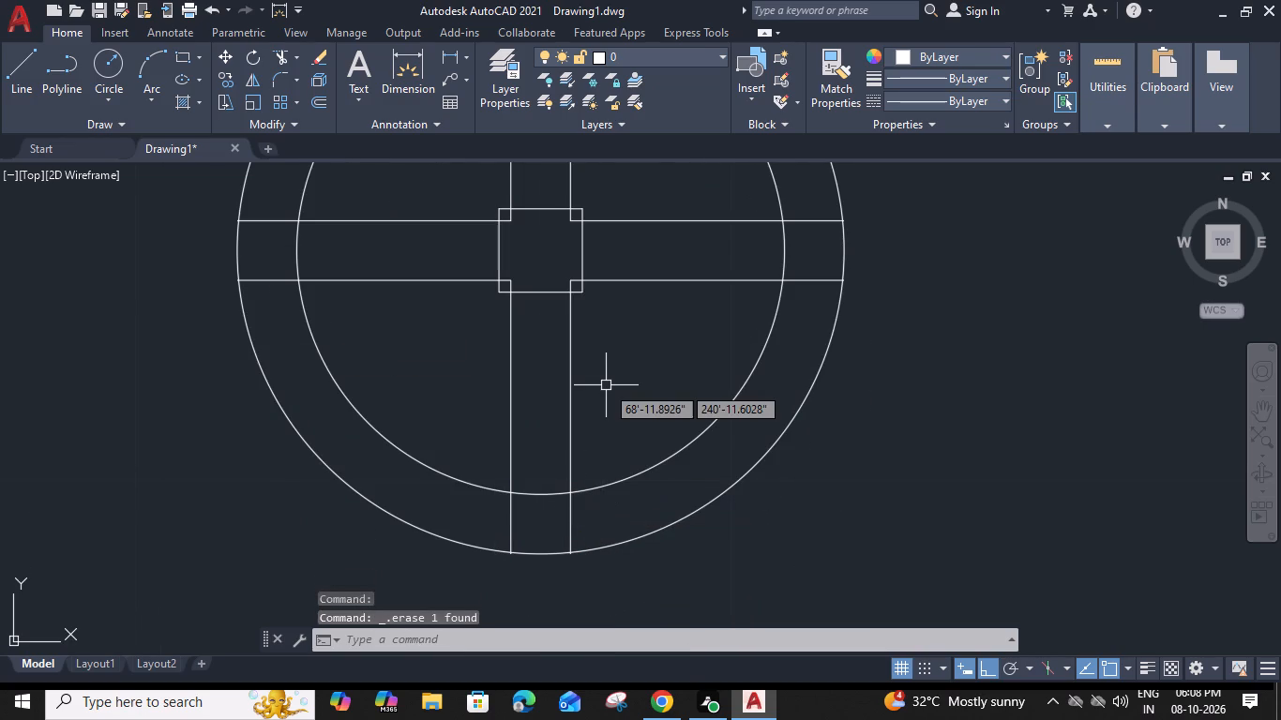
pyautogui.moveTo(606, 385); pyautogui.dragTo(612, 647, button='middle')
pyautogui.click(589, 239)
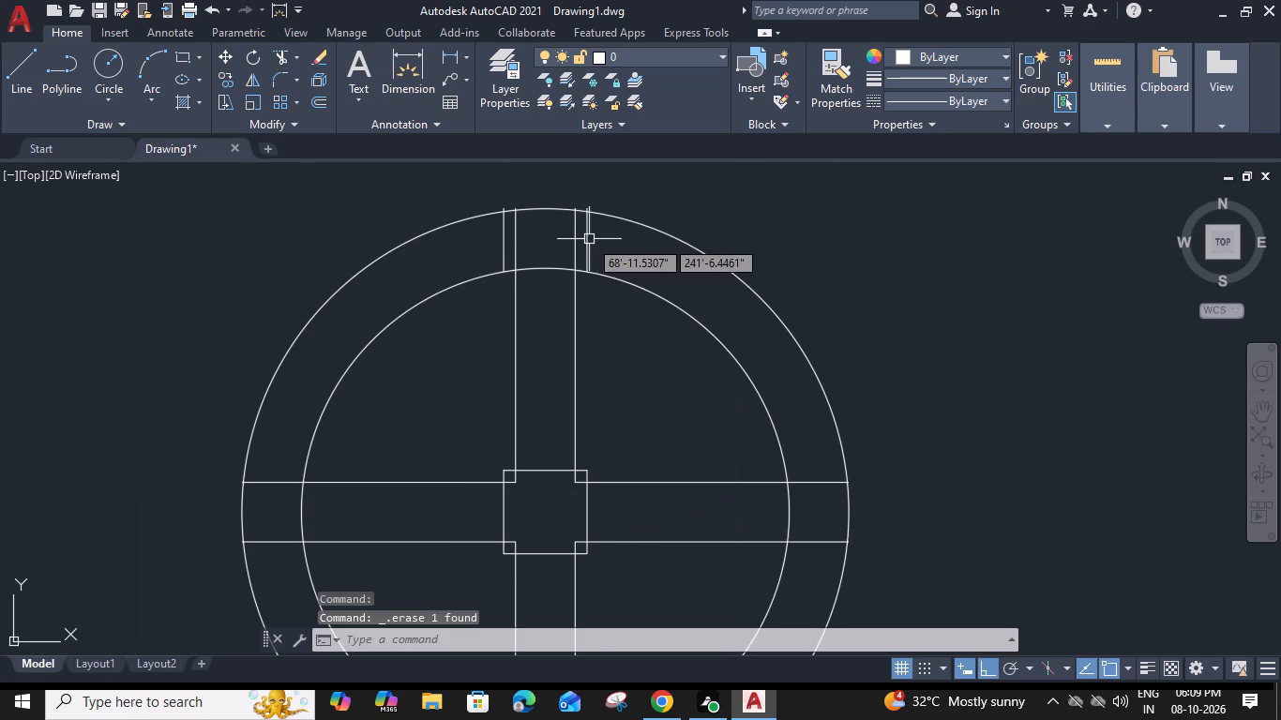
pyautogui.press('Delete')
pyautogui.click(503, 232)
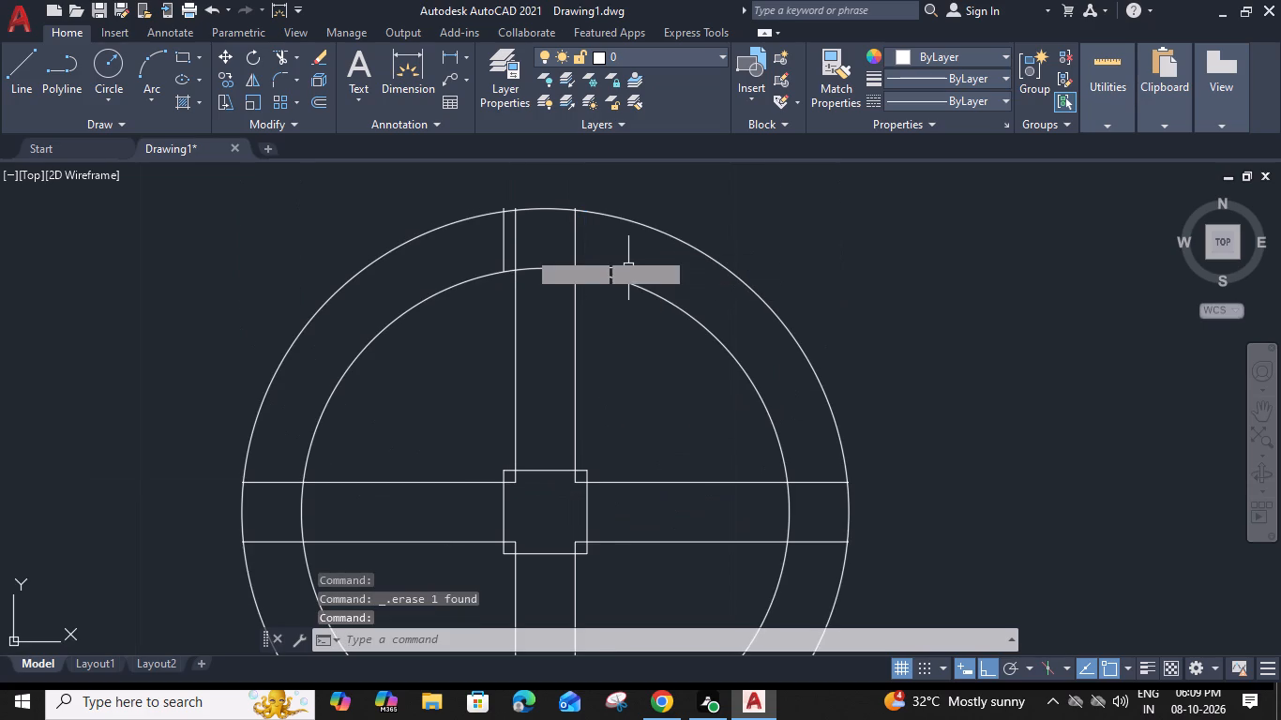
pyautogui.press('Delete')
# Trim the two line ends of the east cross arm that overshoot the outer circle.
pyautogui.write('TR')
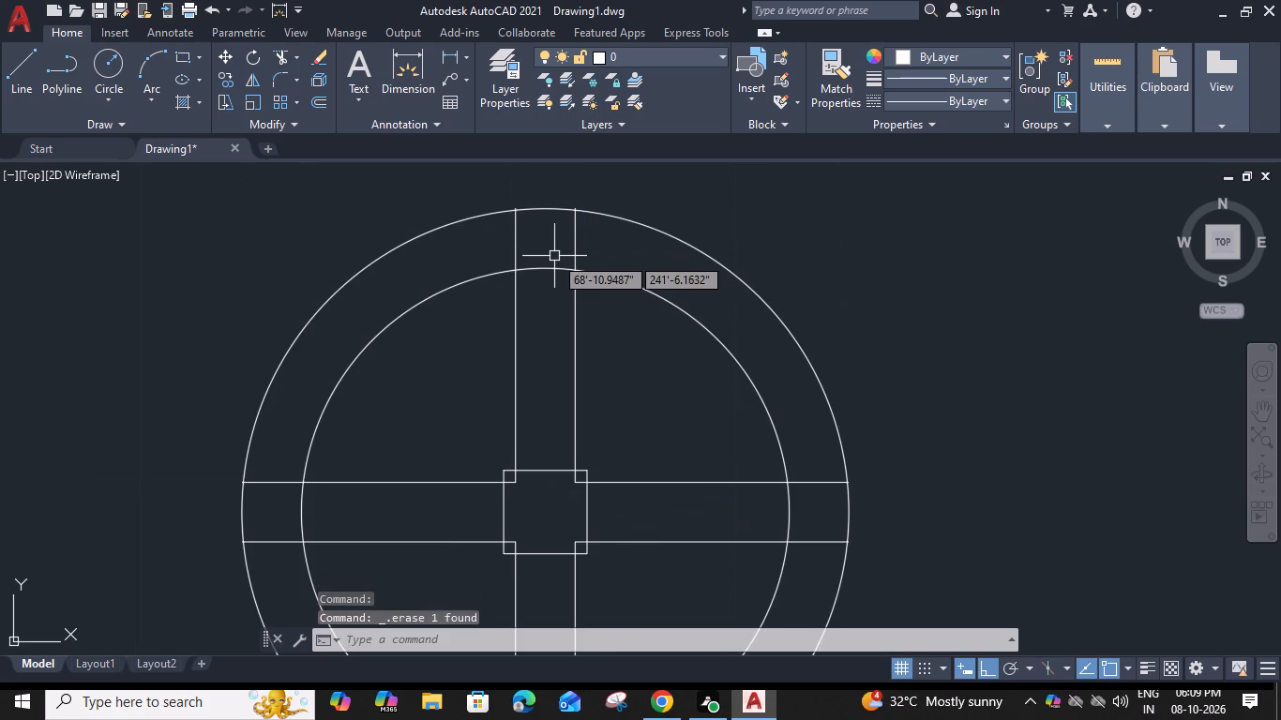
pyautogui.press('space')
pyautogui.scroll(4, 863, 550)
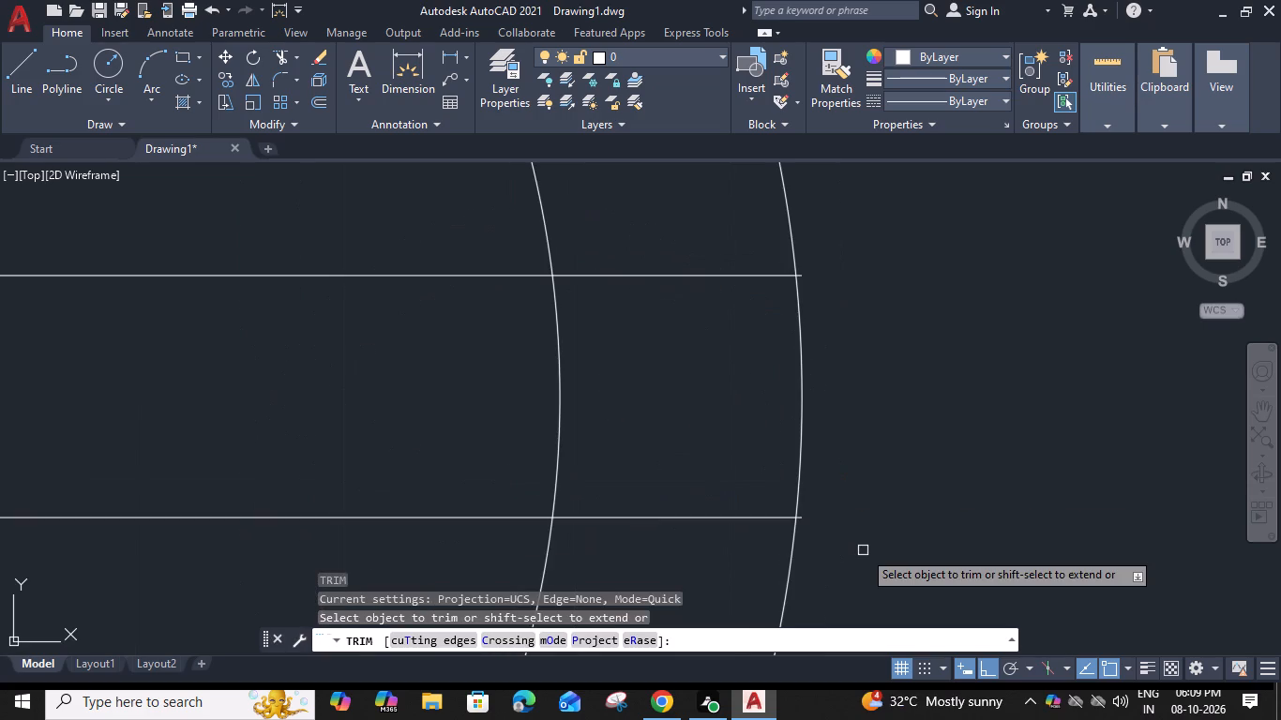
pyautogui.click(769, 498)
pyautogui.moveTo(791, 331); pyautogui.dragTo(793, 509, button='middle')
pyautogui.click(771, 289)
# Trim the two line ends of the north cross arm that extend past the outer circle.
pyautogui.scroll(-3, 771, 289)
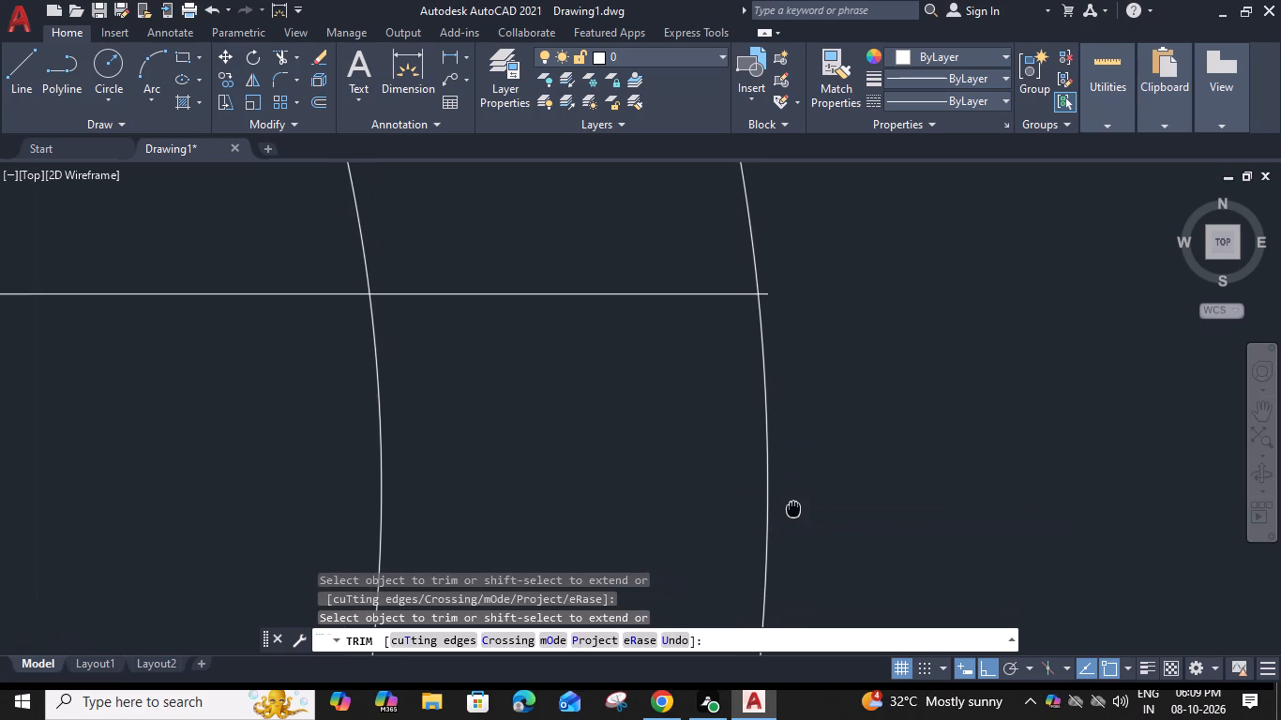
pyautogui.moveTo(409, 384); pyautogui.dragTo(939, 689, button='middle')
pyautogui.moveTo(758, 287); pyautogui.dragTo(916, 649, button='middle')
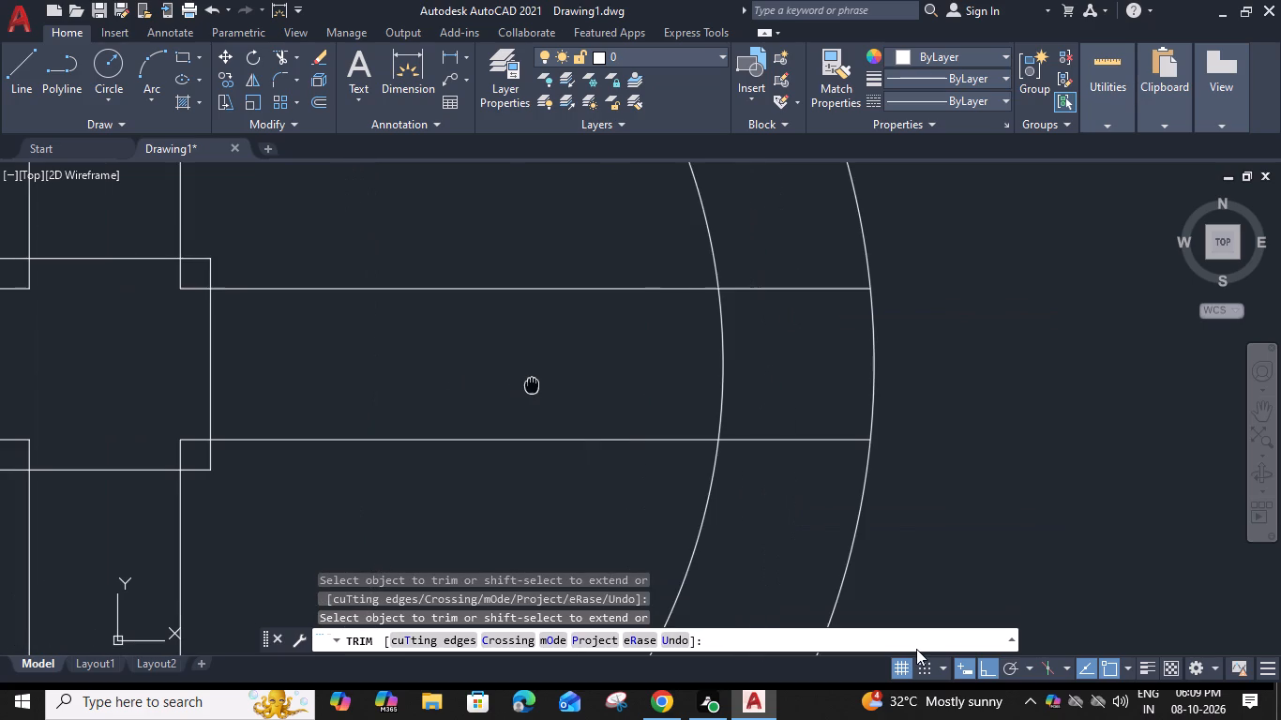
pyautogui.moveTo(916, 649); pyautogui.dragTo(828, 643, button='middle')
pyautogui.scroll(2, 685, 233)
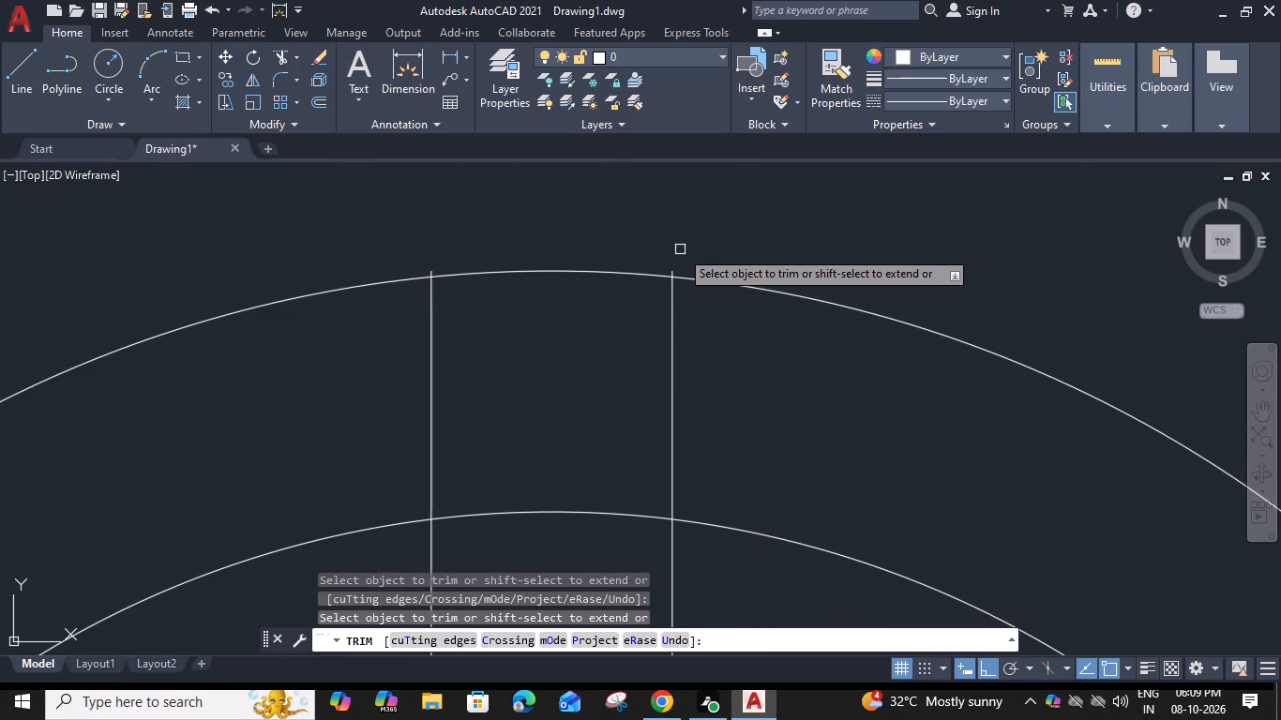
pyautogui.click(676, 269)
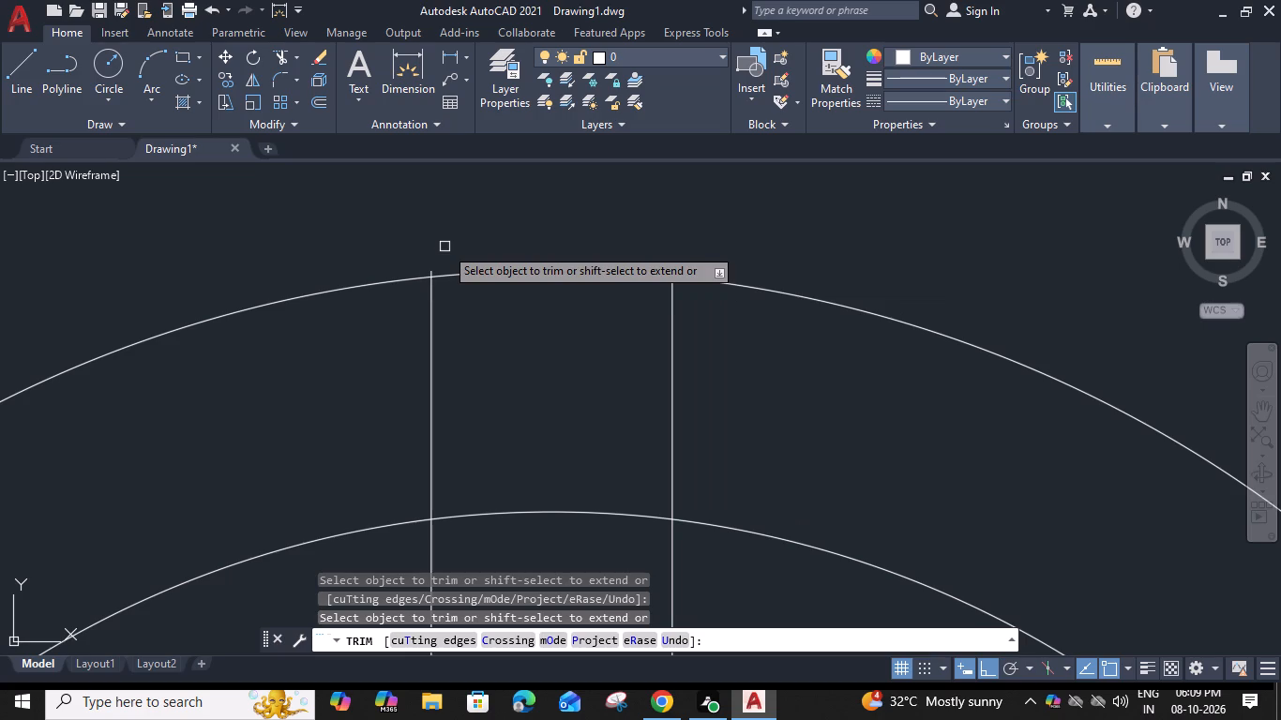
pyautogui.click(430, 270)
# Trim the two line ends of the west cross arm that extend past the outer circle.
pyautogui.scroll(-3, 430, 268)
pyautogui.moveTo(356, 423); pyautogui.dragTo(536, 289, button='middle')
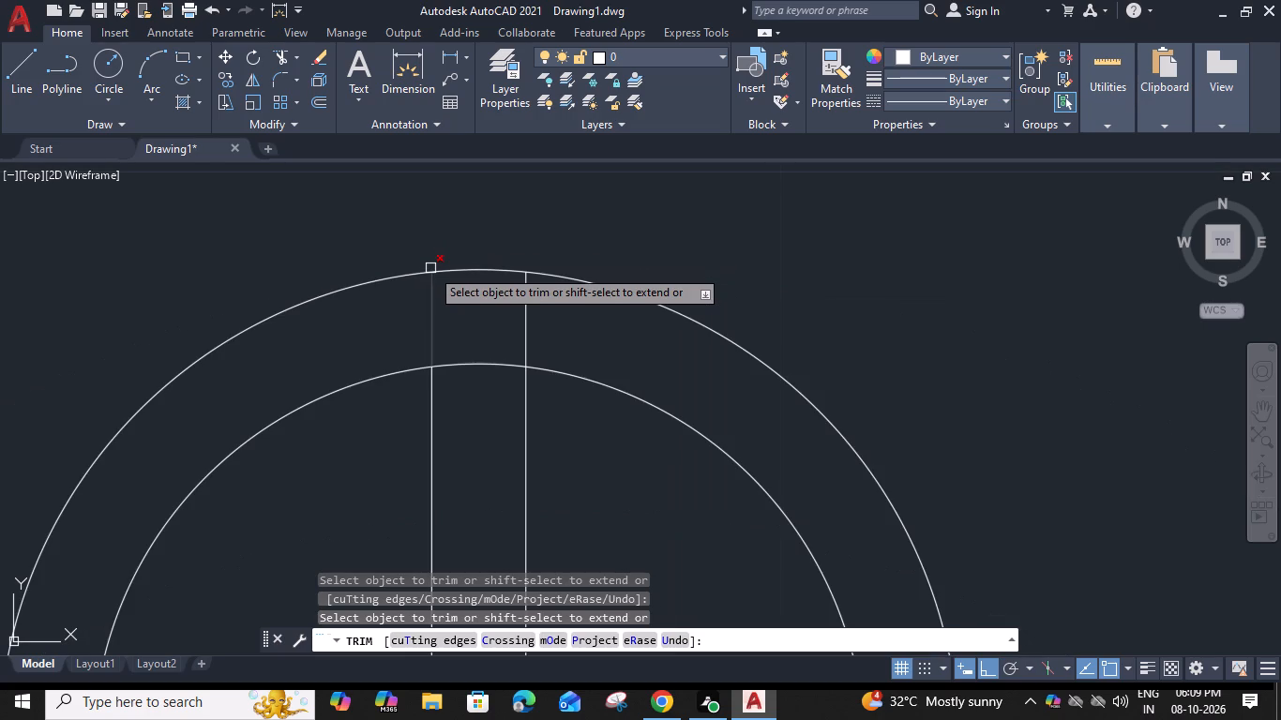
pyautogui.scroll(5, 339, 477)
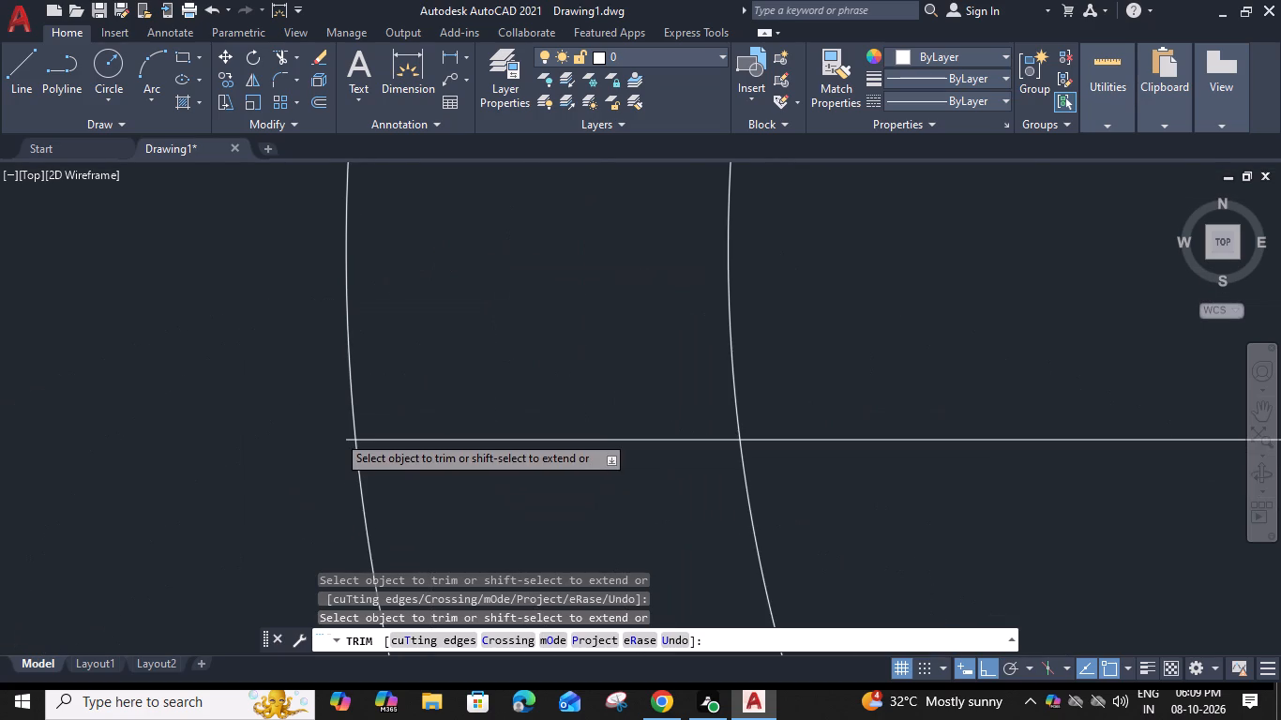
pyautogui.click(349, 442)
pyautogui.scroll(-3, 349, 442)
pyautogui.moveTo(410, 360); pyautogui.dragTo(463, 463, button='middle')
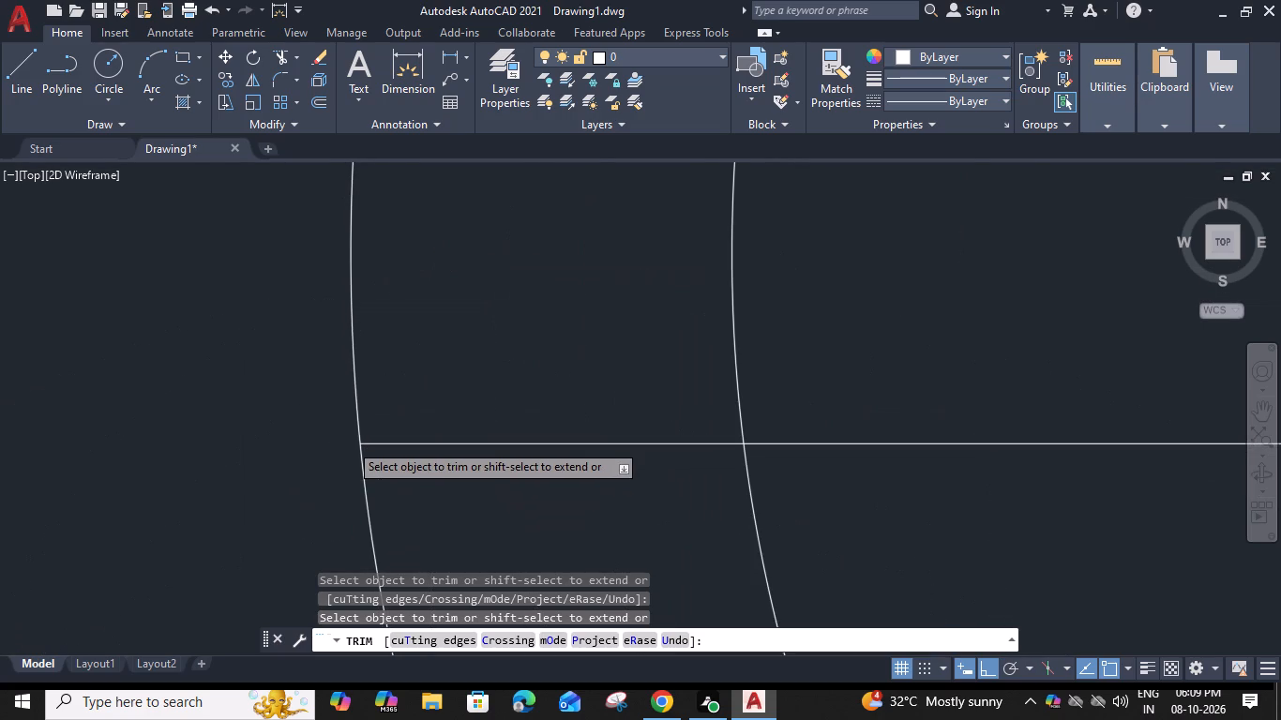
pyautogui.scroll(3, 399, 311)
pyautogui.click(407, 299)
# Trim the two line ends of the south cross arm that extend past the outer circle.
pyautogui.scroll(-4, 407, 299)
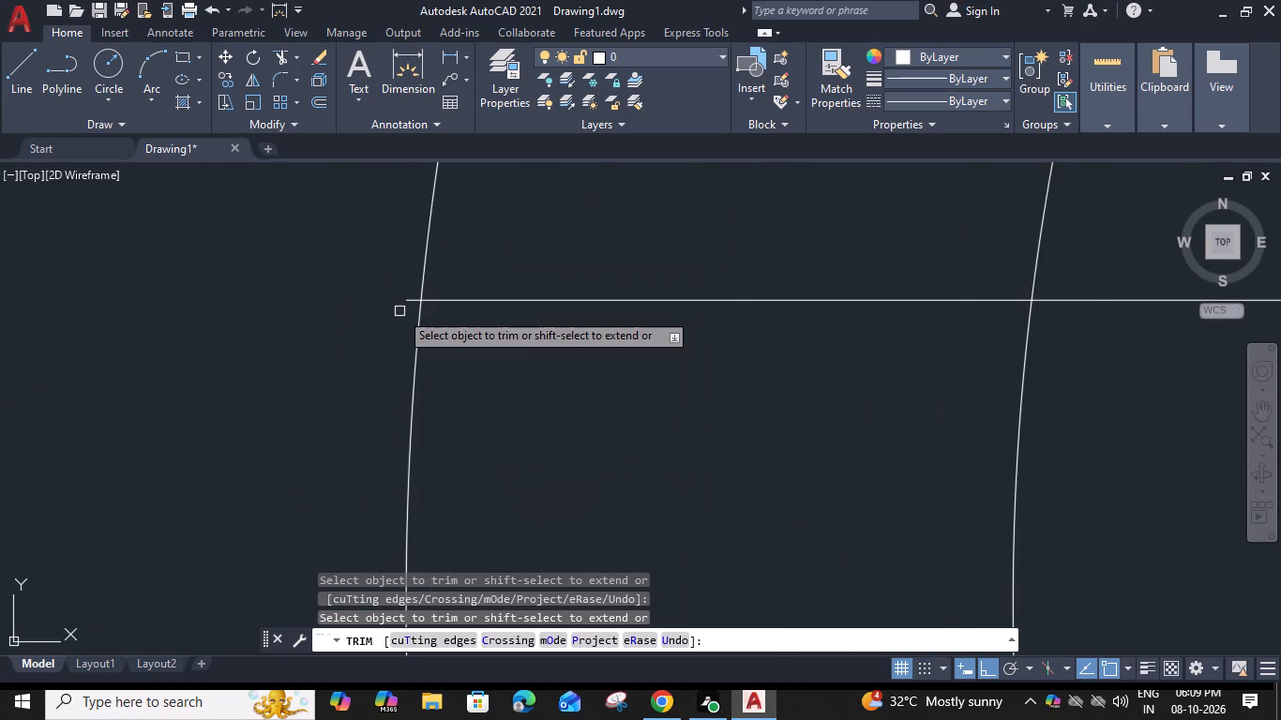
pyautogui.scroll(-2, 672, 480)
pyautogui.moveTo(769, 496); pyautogui.dragTo(511, 394, button='middle')
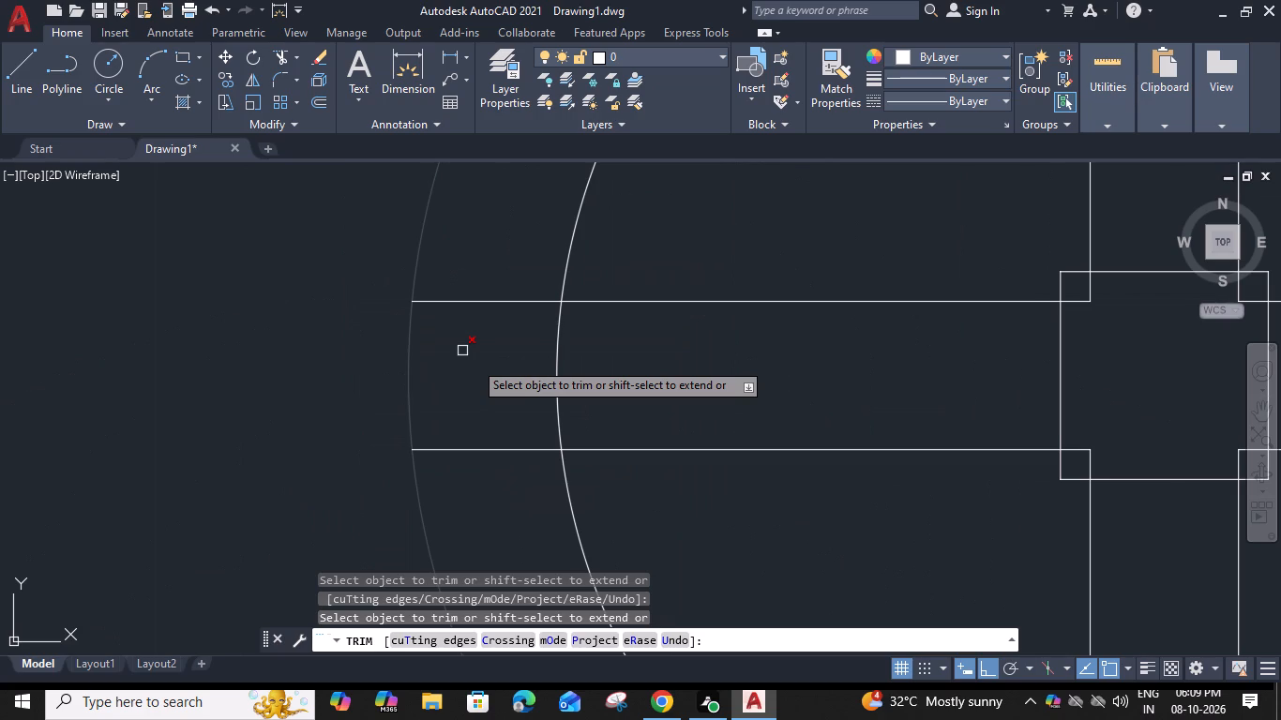
pyautogui.moveTo(511, 394); pyautogui.dragTo(537, 206, button='middle')
pyautogui.moveTo(722, 555); pyautogui.dragTo(656, 371, button='middle')
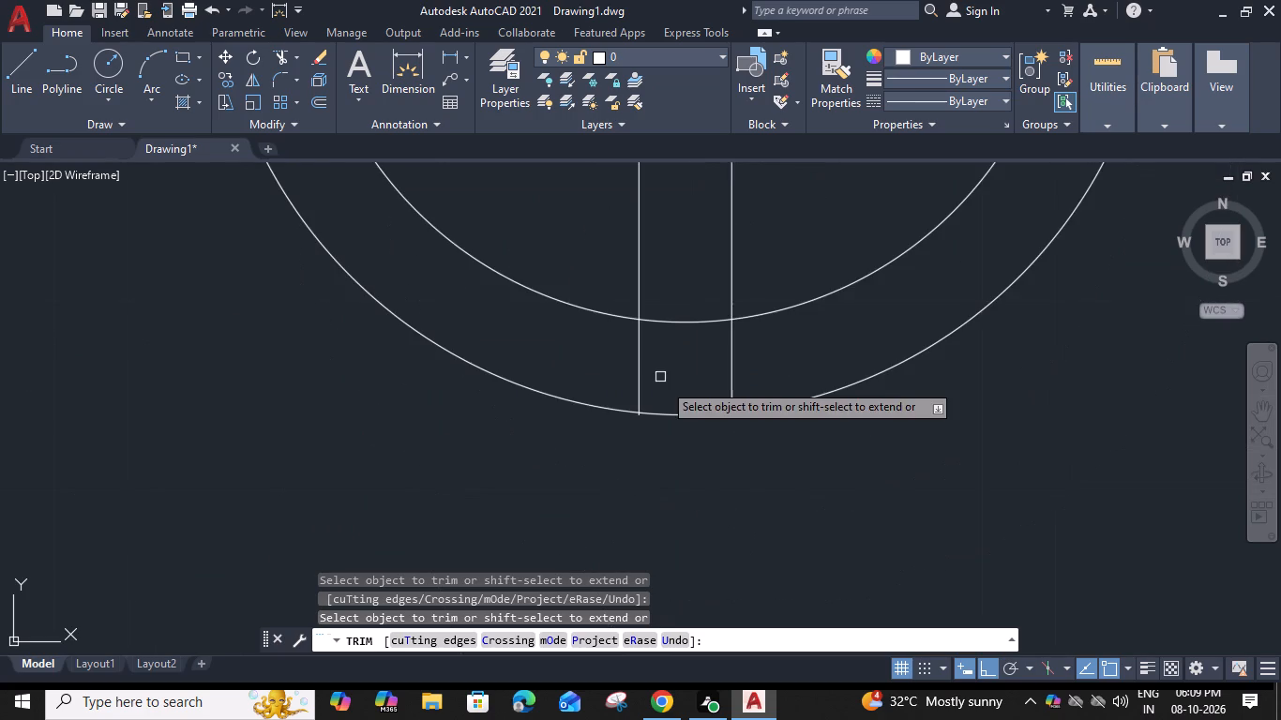
pyautogui.scroll(4, 716, 417)
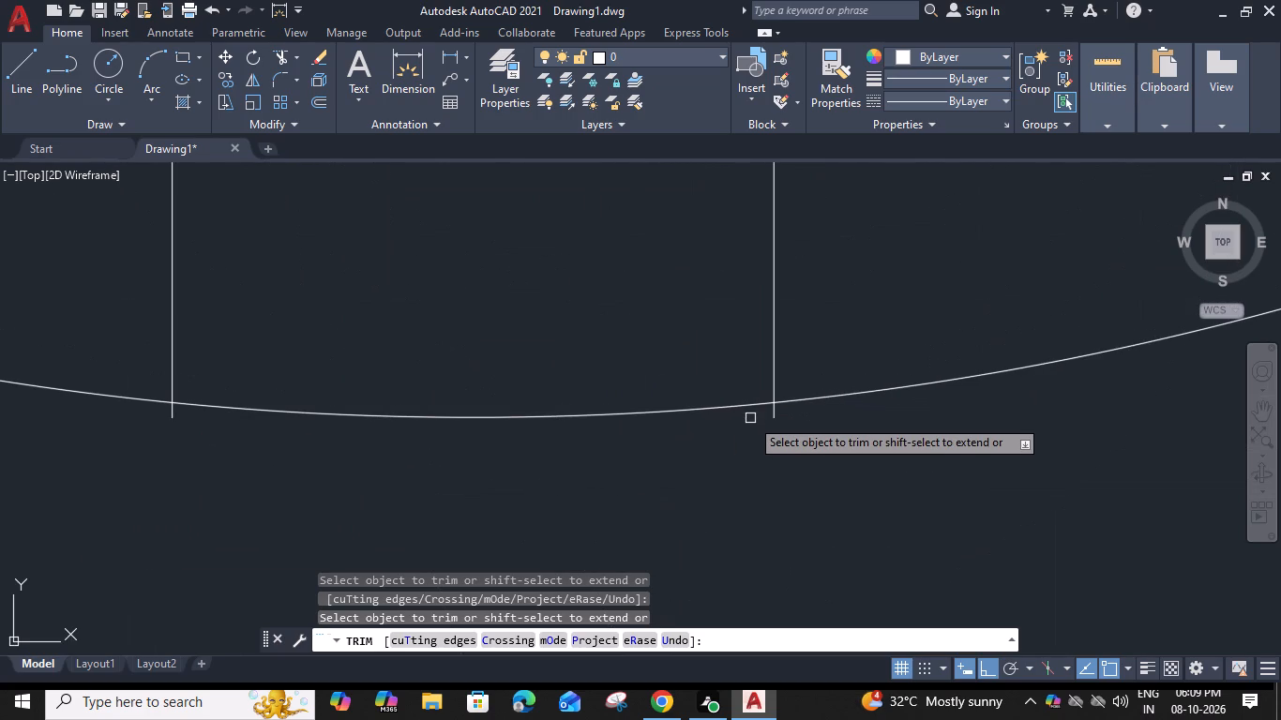
pyautogui.click(774, 417)
pyautogui.click(169, 420)
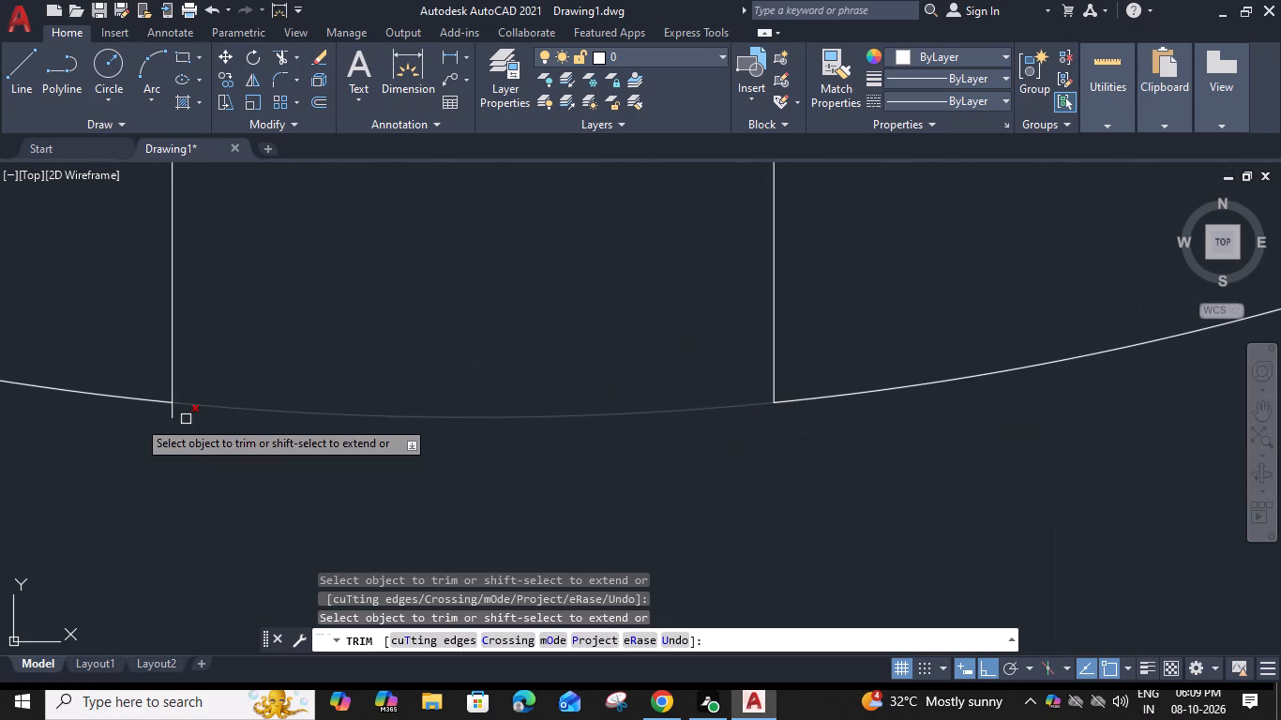
pyautogui.scroll(-4, 169, 420)
pyautogui.moveTo(214, 379); pyautogui.dragTo(417, 558, button='middle')
pyautogui.moveTo(484, 405); pyautogui.dragTo(214, 379, button='middle')
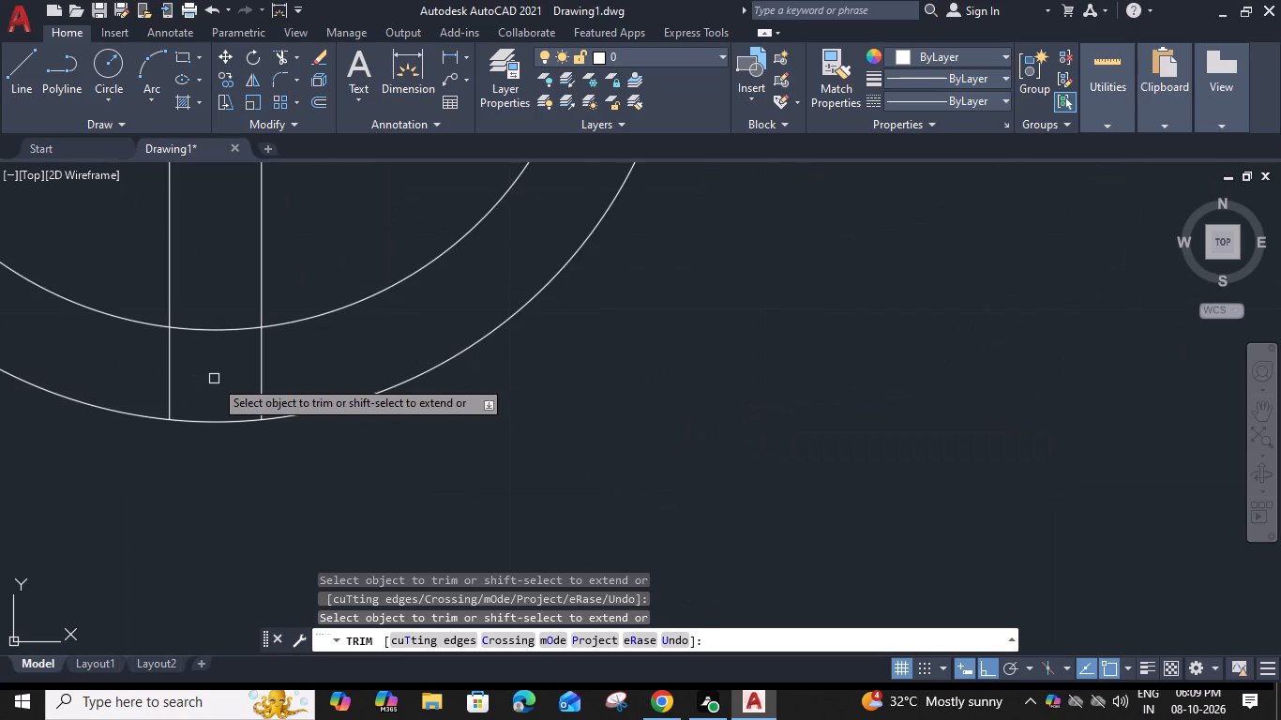
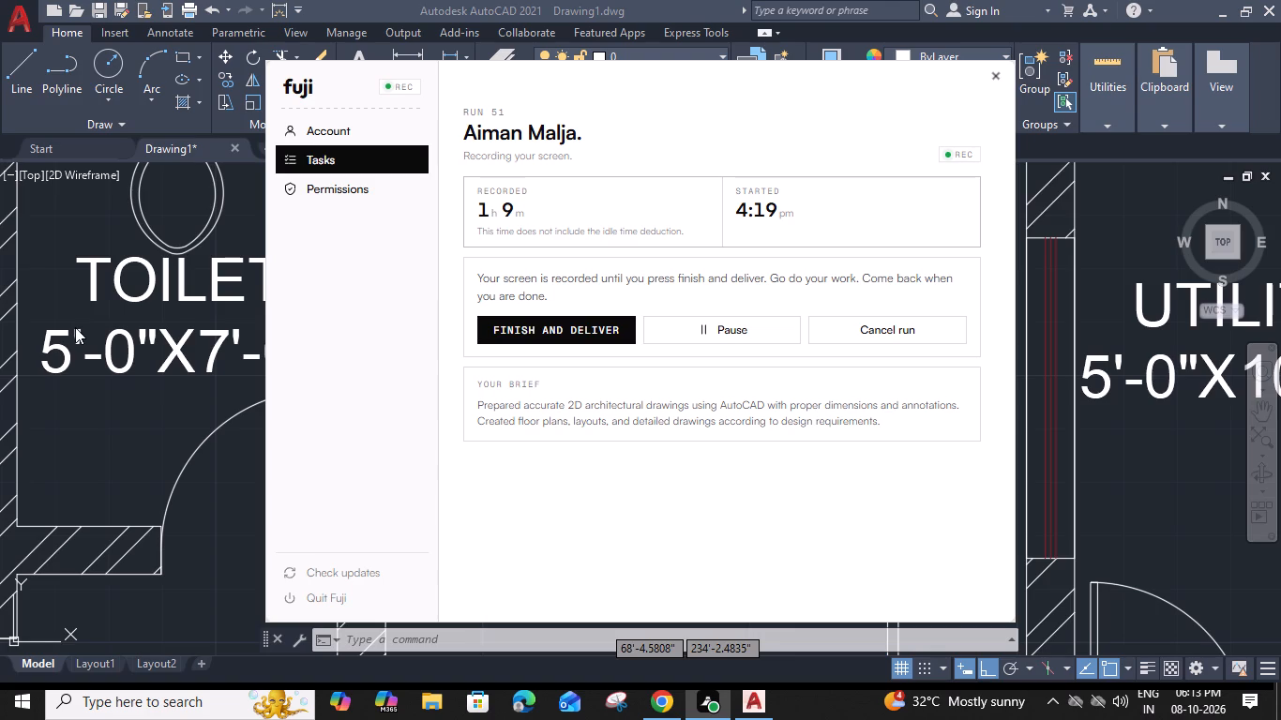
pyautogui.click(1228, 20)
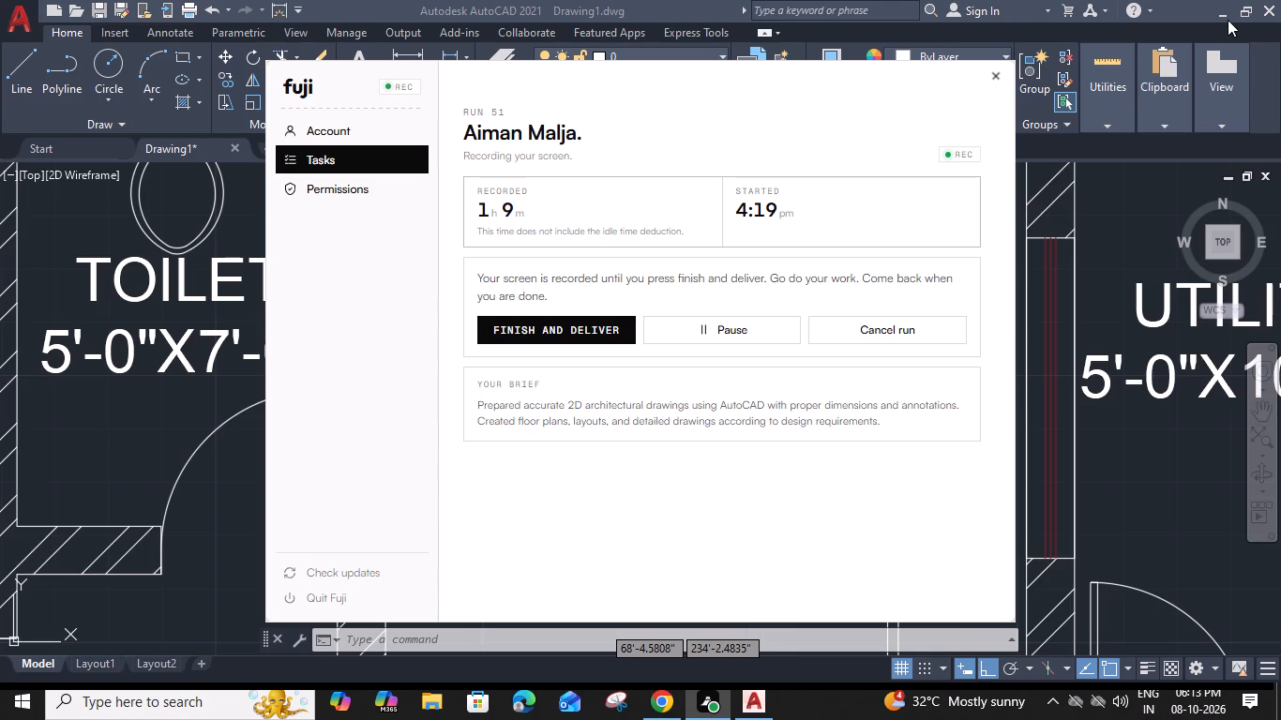
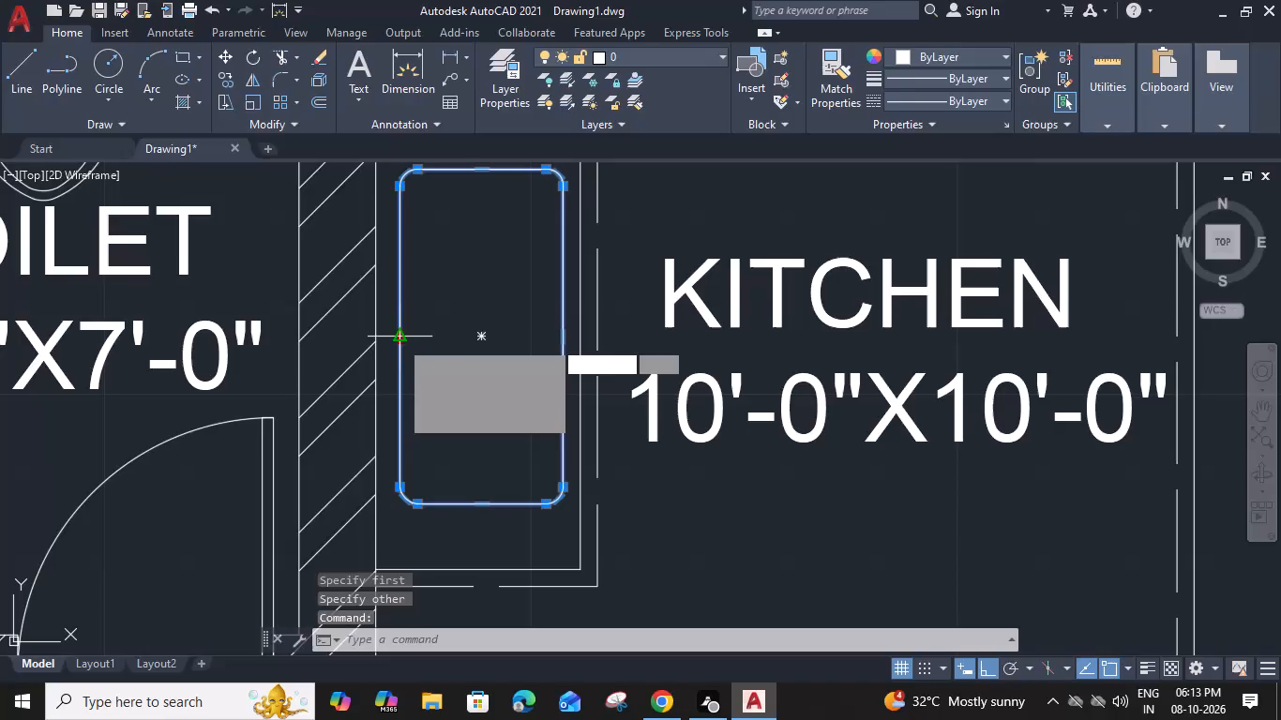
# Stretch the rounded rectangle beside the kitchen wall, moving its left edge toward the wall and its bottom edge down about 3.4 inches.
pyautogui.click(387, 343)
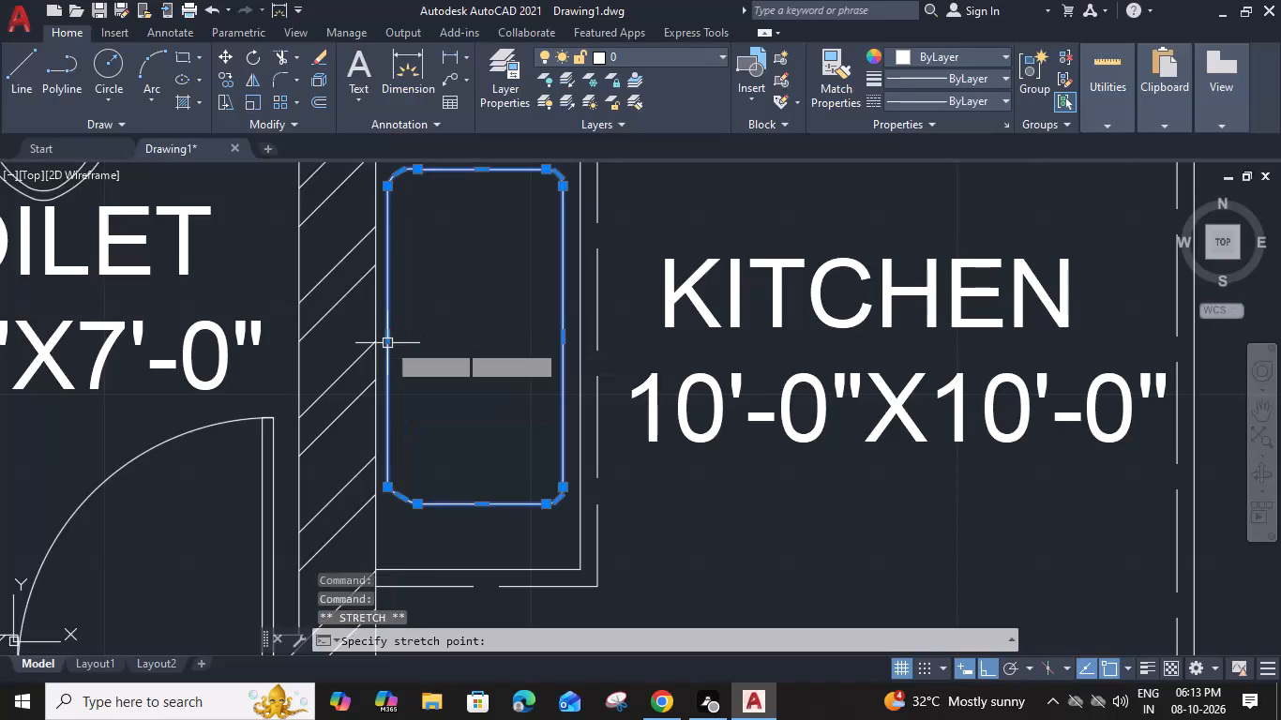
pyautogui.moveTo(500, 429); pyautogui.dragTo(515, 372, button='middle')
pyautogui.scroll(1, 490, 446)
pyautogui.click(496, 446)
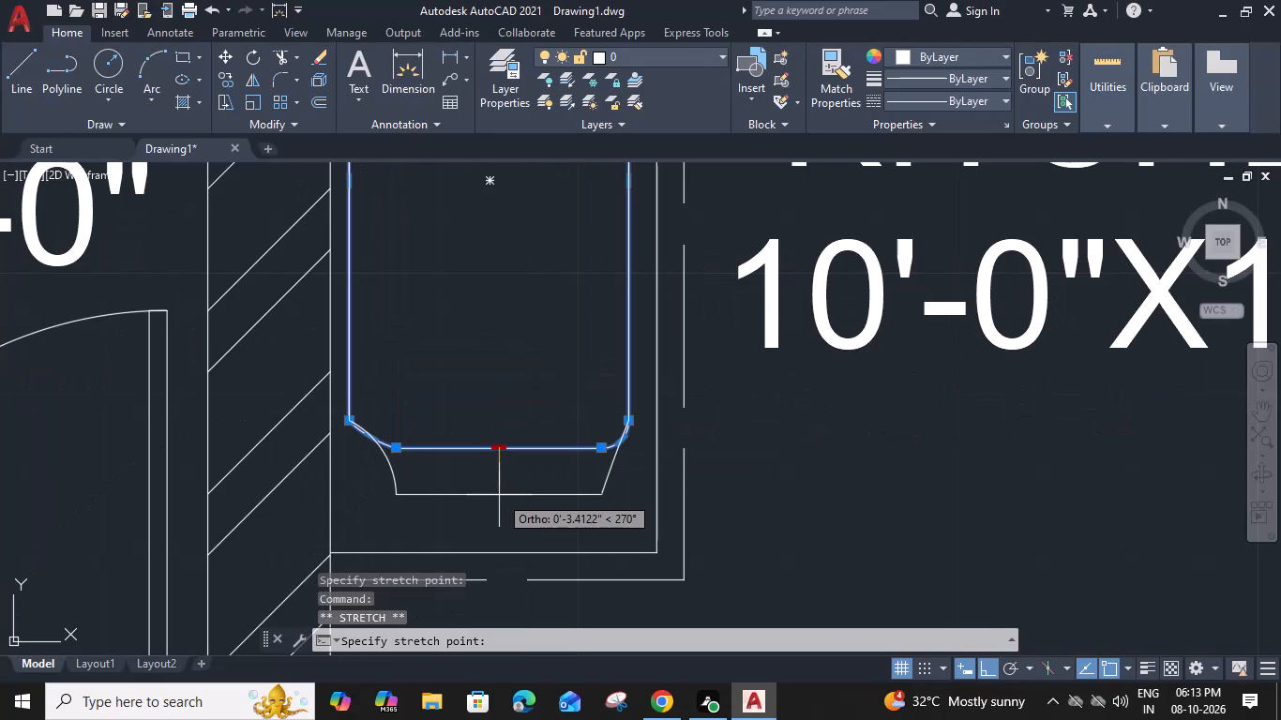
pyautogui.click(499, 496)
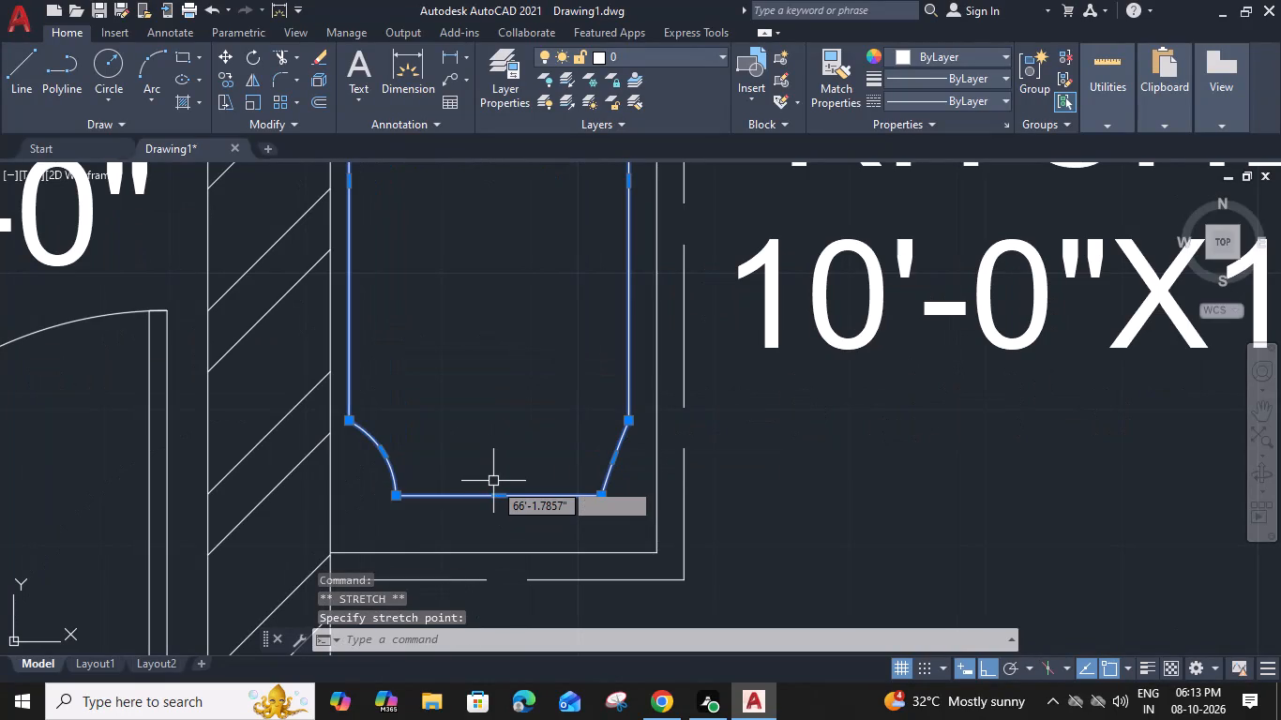
# Erase the distorted rounded rectangle from the counter beside the hatched kitchen wall.
pyautogui.press('Escape')
pyautogui.click(490, 498)
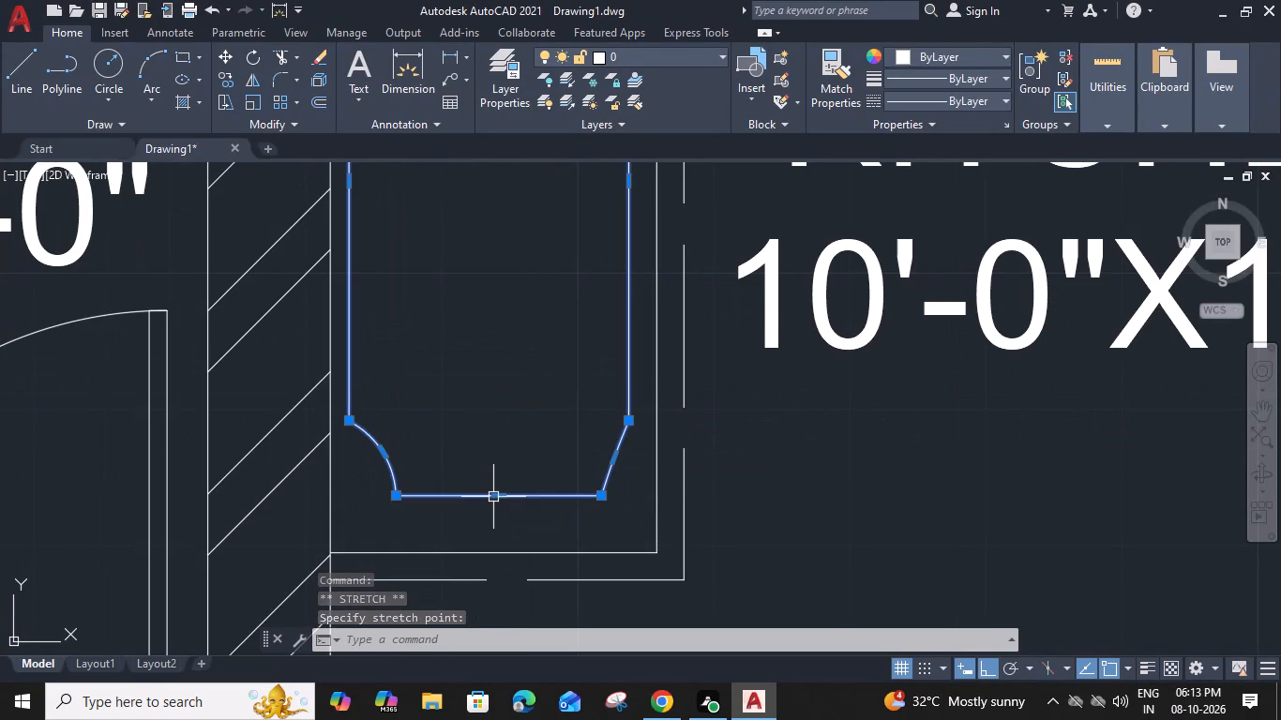
pyautogui.press('Delete')
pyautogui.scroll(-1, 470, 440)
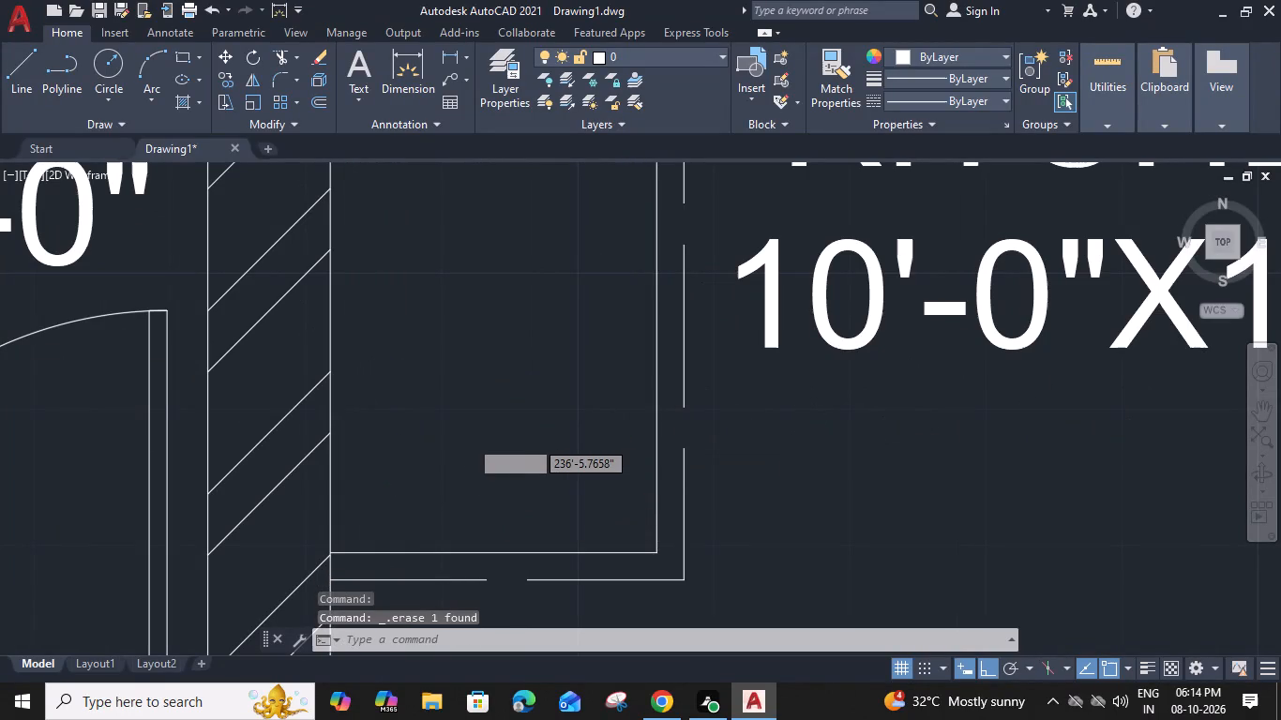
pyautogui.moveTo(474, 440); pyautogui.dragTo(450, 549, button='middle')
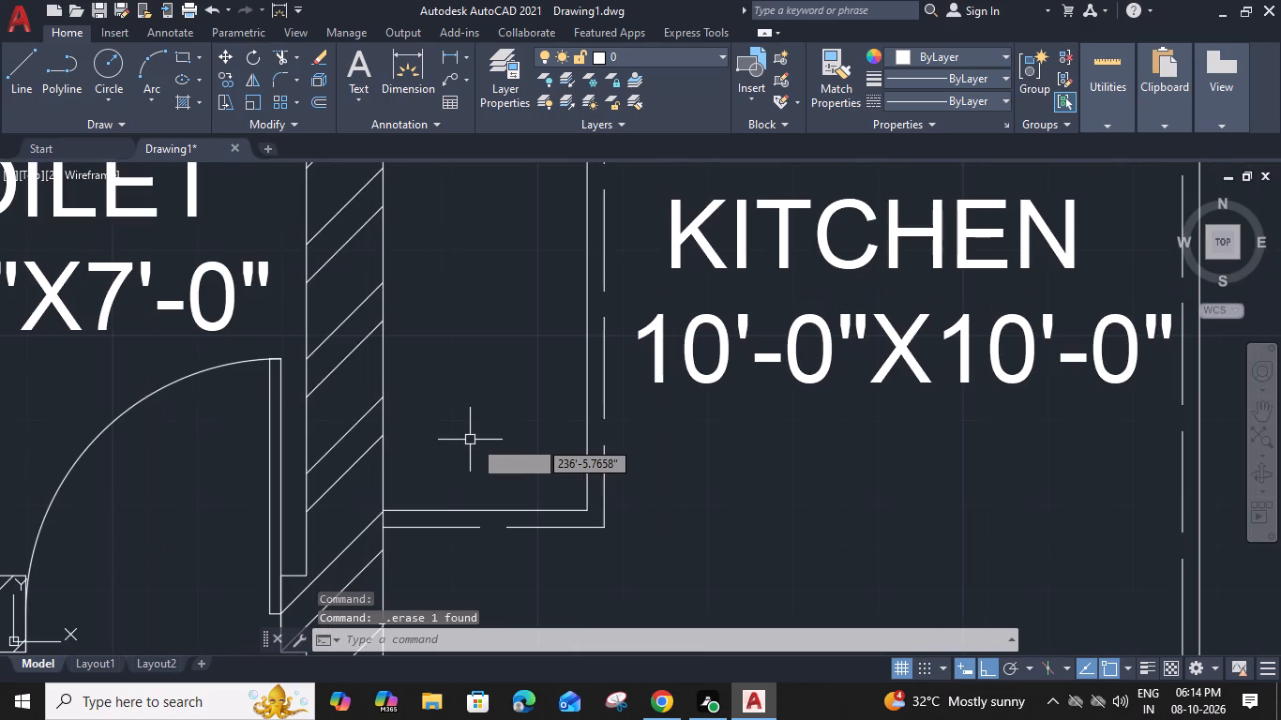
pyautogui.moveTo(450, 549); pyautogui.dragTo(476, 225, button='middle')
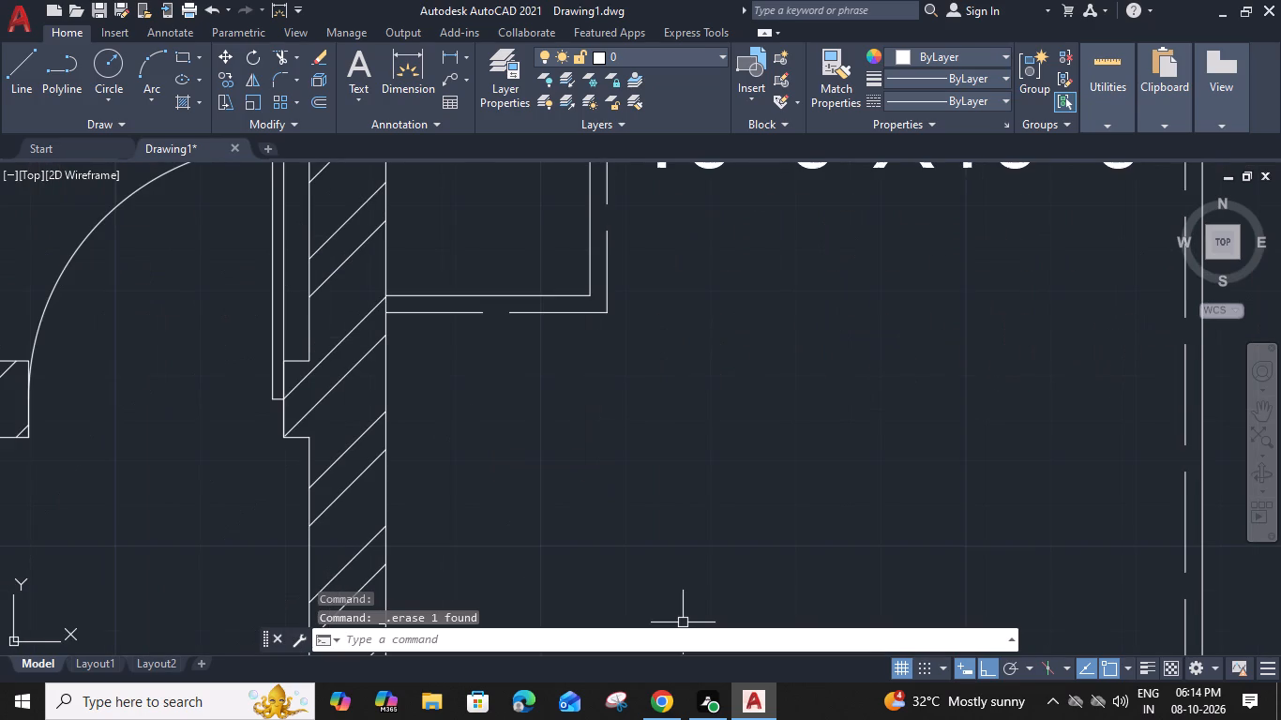
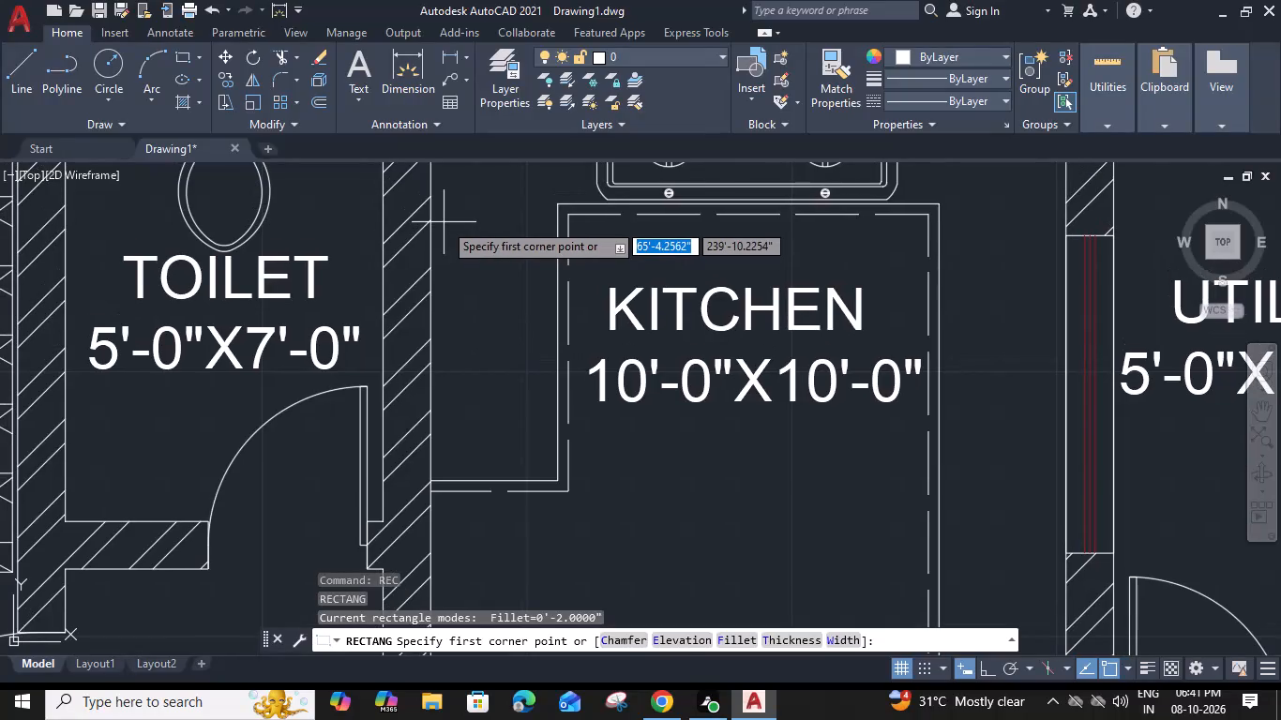
# Draw a rounded rectangle about 1'-8" by 3'-5" on the counter between the hatched toilet wall and the kitchen counter edge.
pyautogui.click(442, 220)
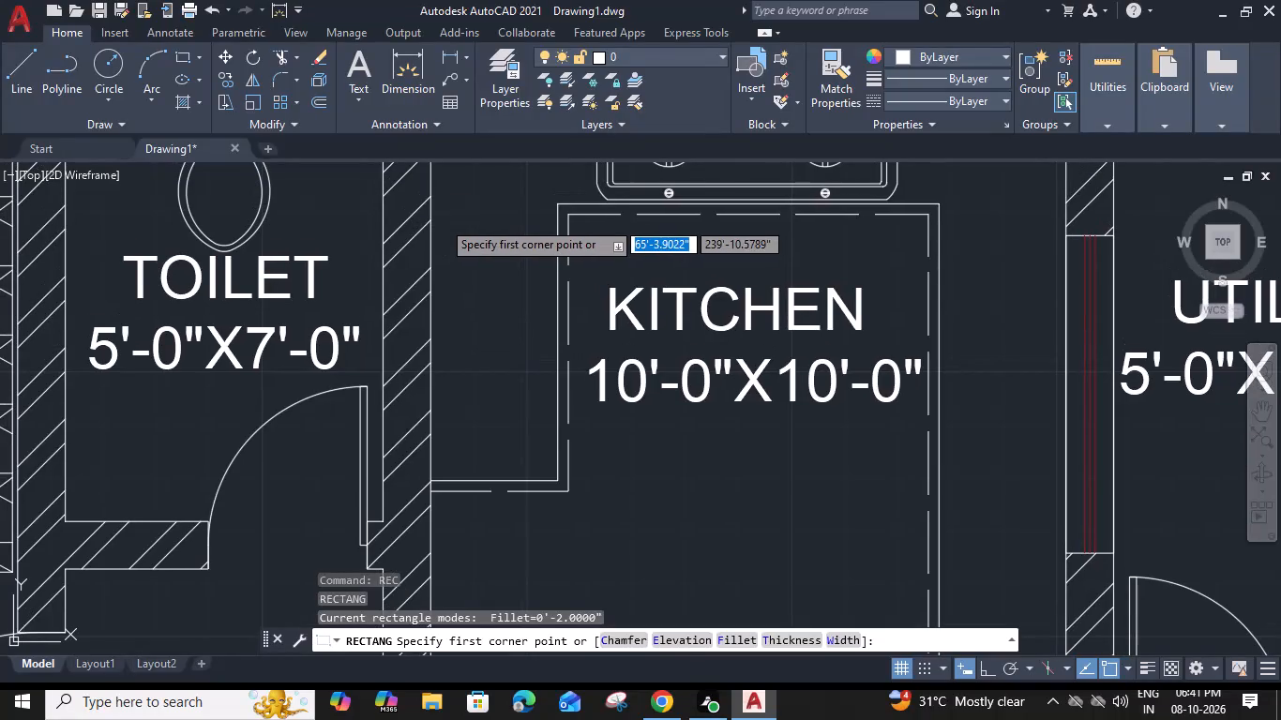
pyautogui.click(548, 438)
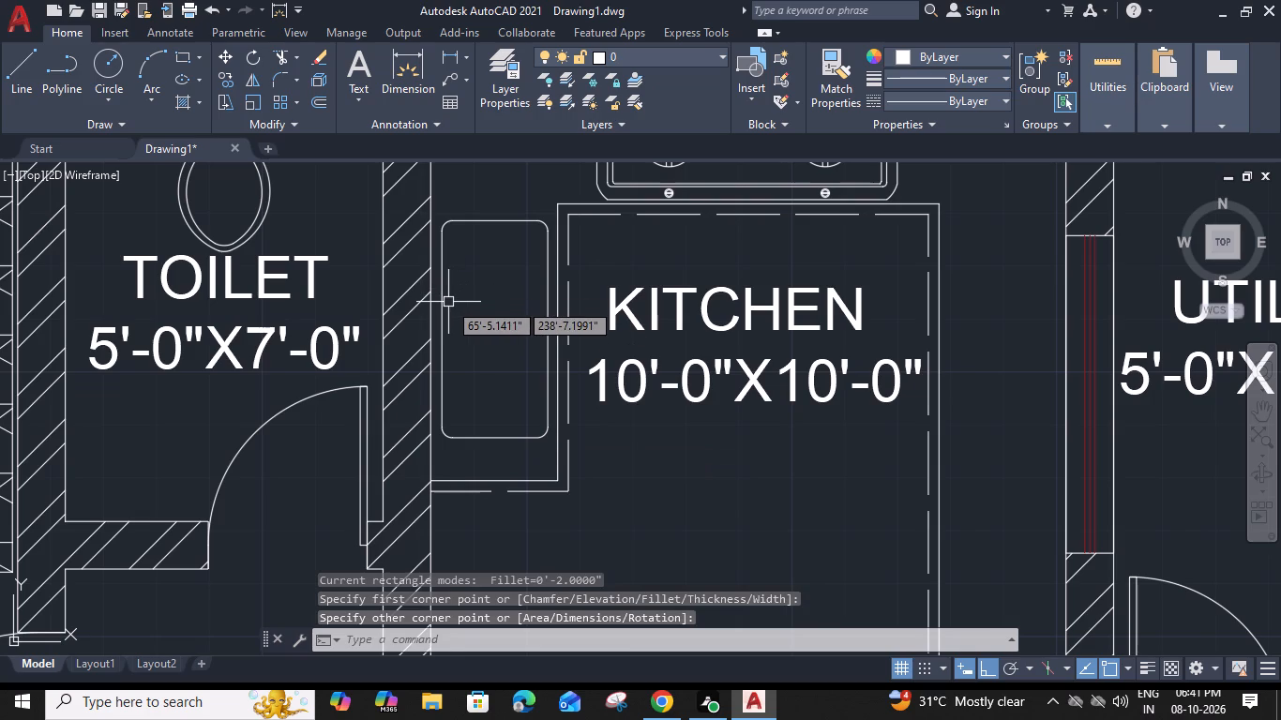
# Stretch the rounded rectangle's right edge outward about 0.75" and its left edge slightly toward the hatched wall.
pyautogui.moveTo(448, 302); pyautogui.dragTo(467, 332, button='middle')
pyautogui.scroll(2, 574, 378)
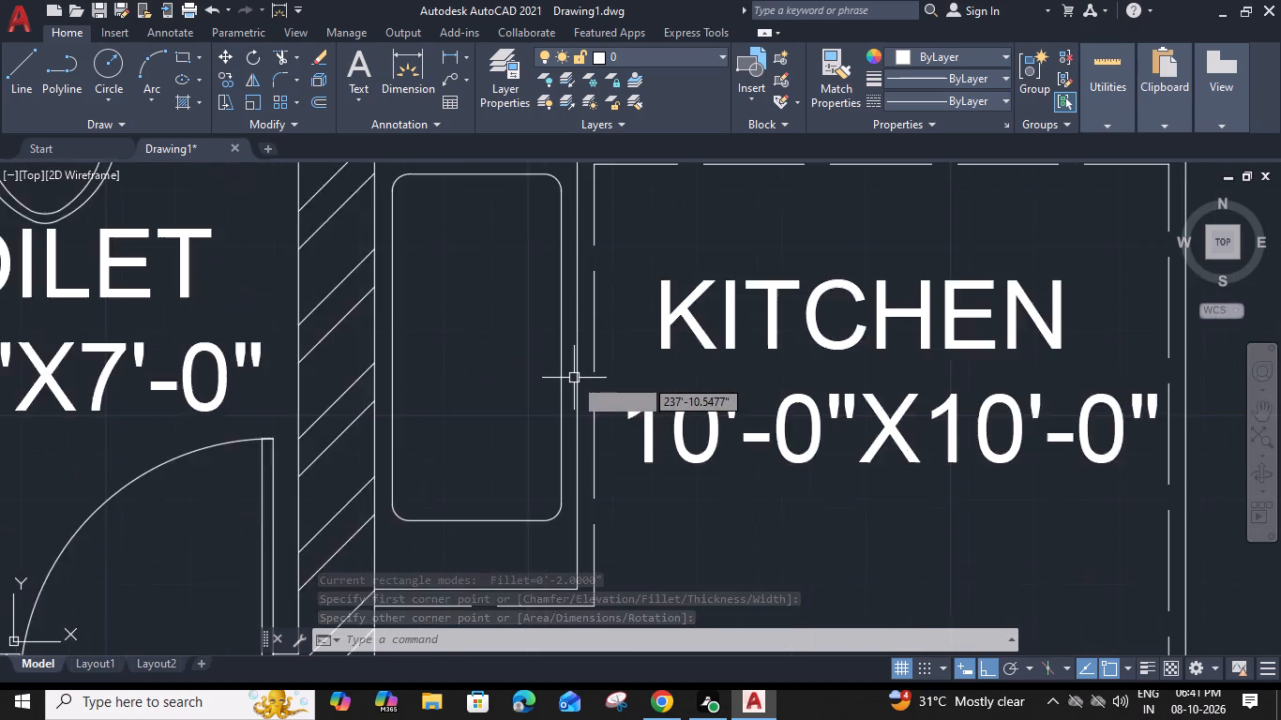
pyautogui.click(551, 347)
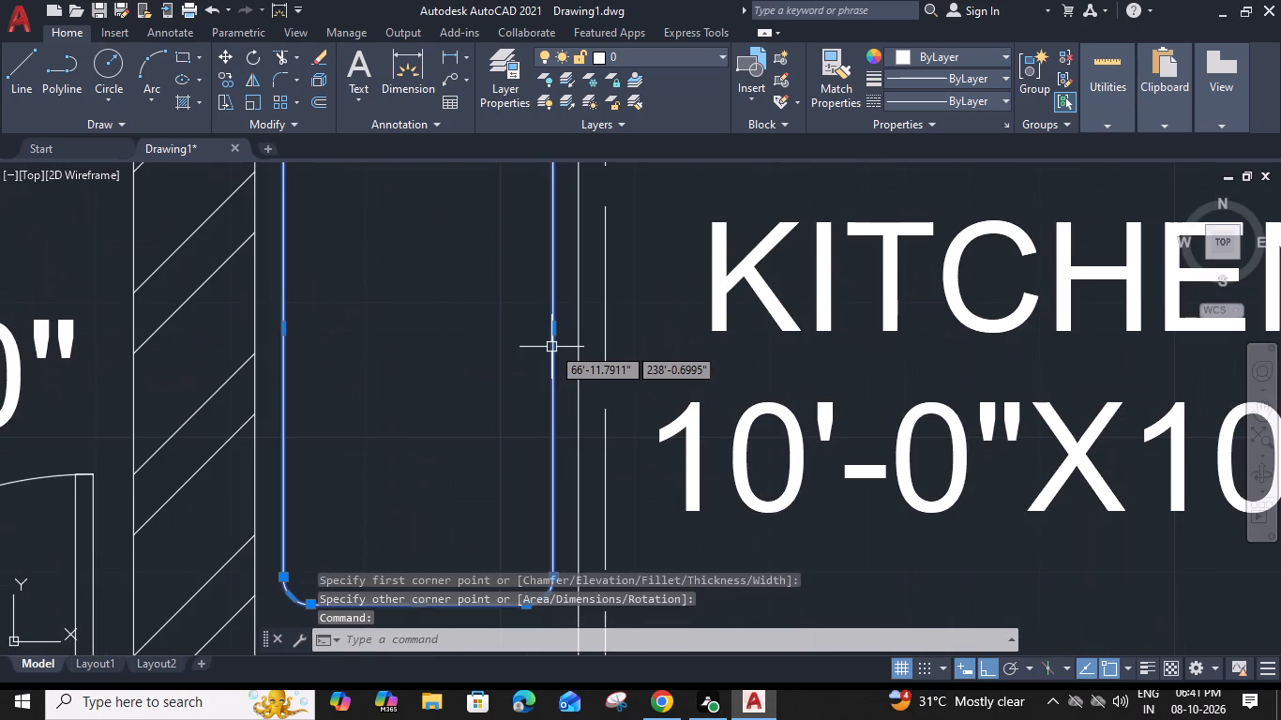
pyautogui.click(553, 328)
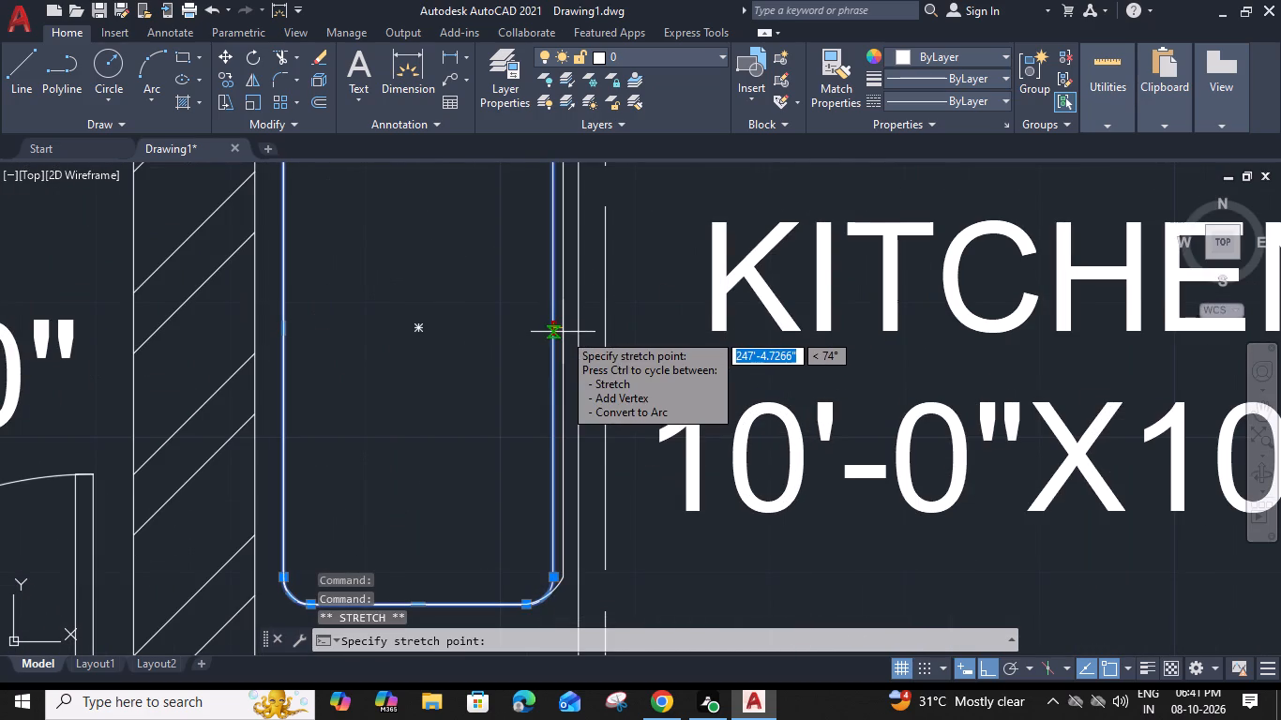
pyautogui.scroll(1, 564, 332)
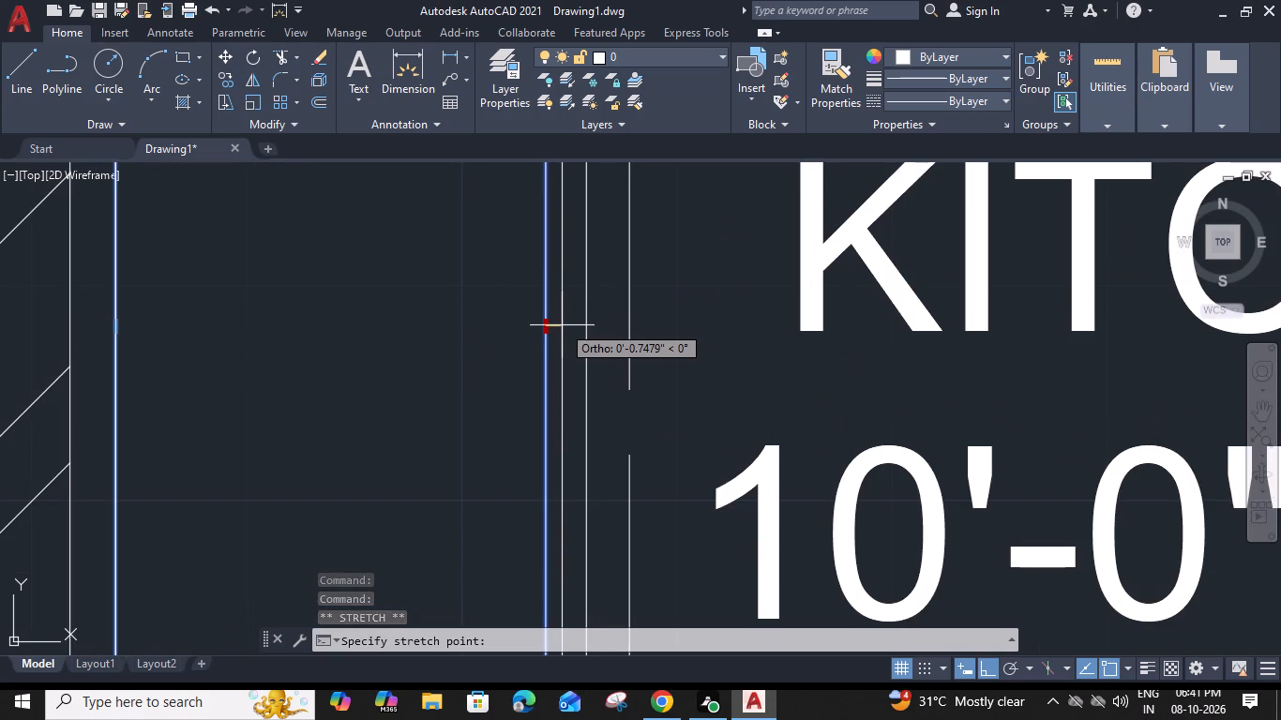
pyautogui.click(563, 326)
pyautogui.scroll(-2, 560, 332)
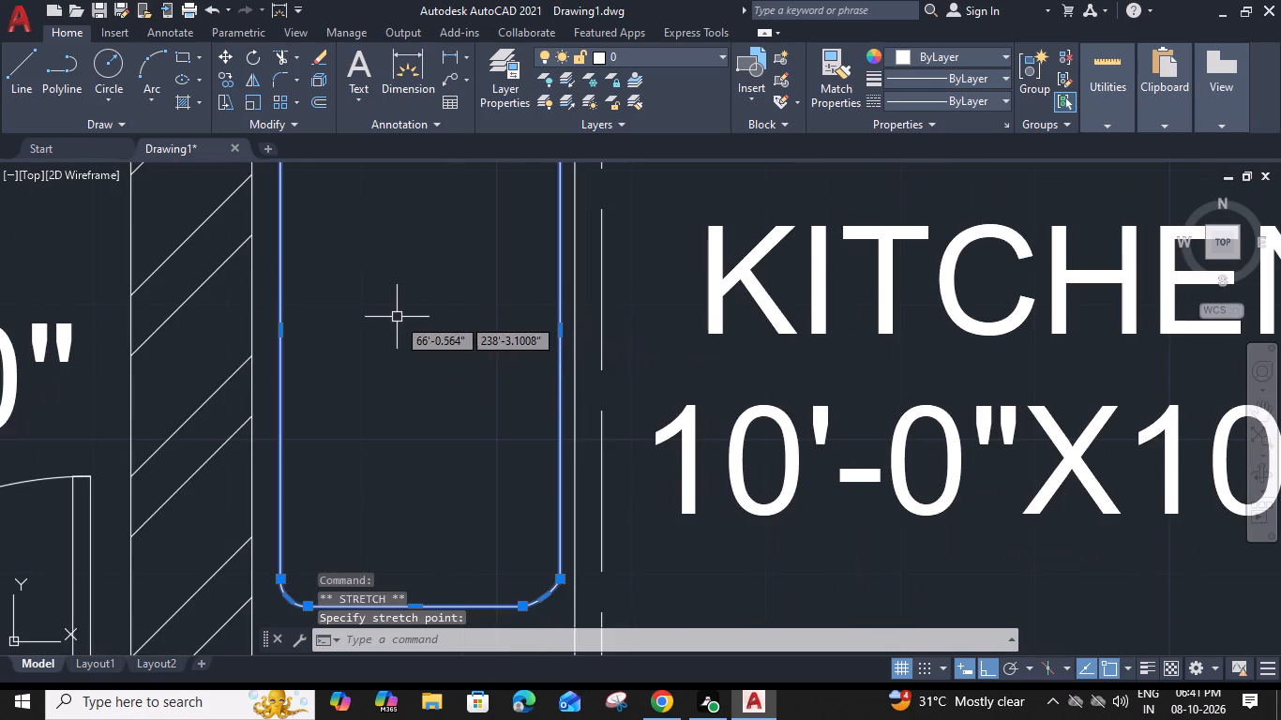
pyautogui.moveTo(397, 317); pyautogui.dragTo(552, 337, button='middle')
pyautogui.scroll(2, 424, 352)
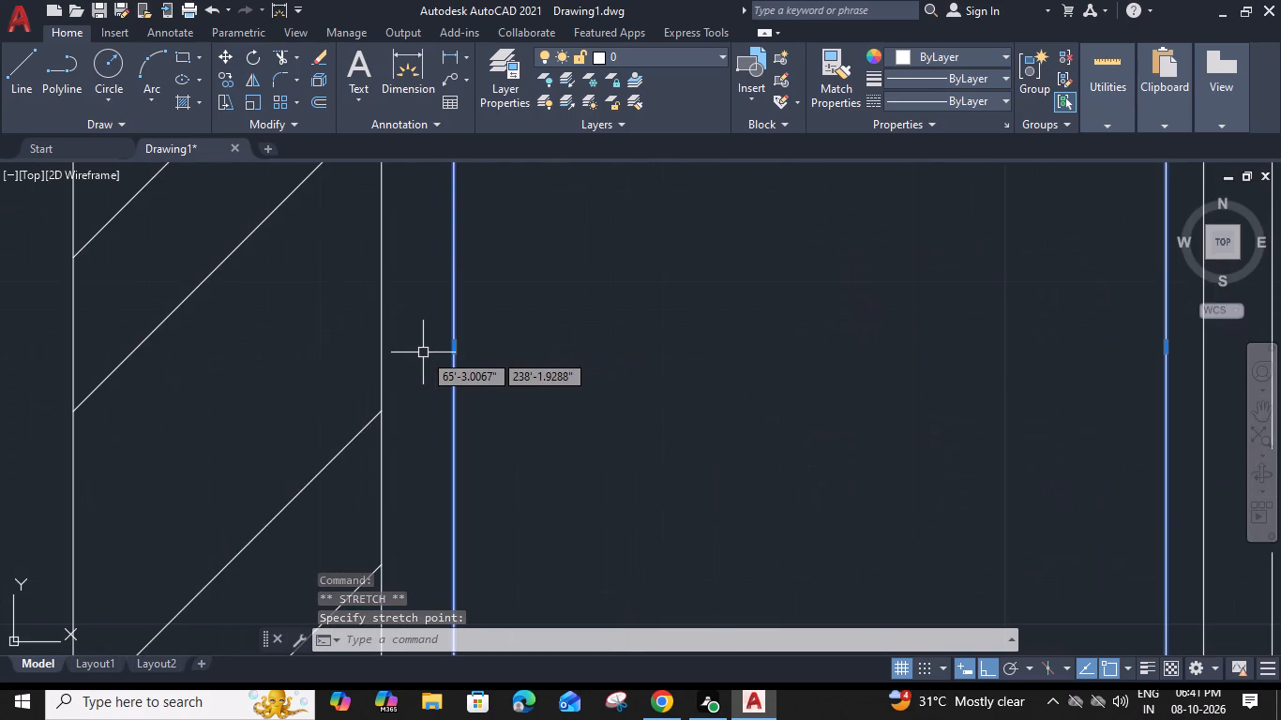
pyautogui.click(451, 350)
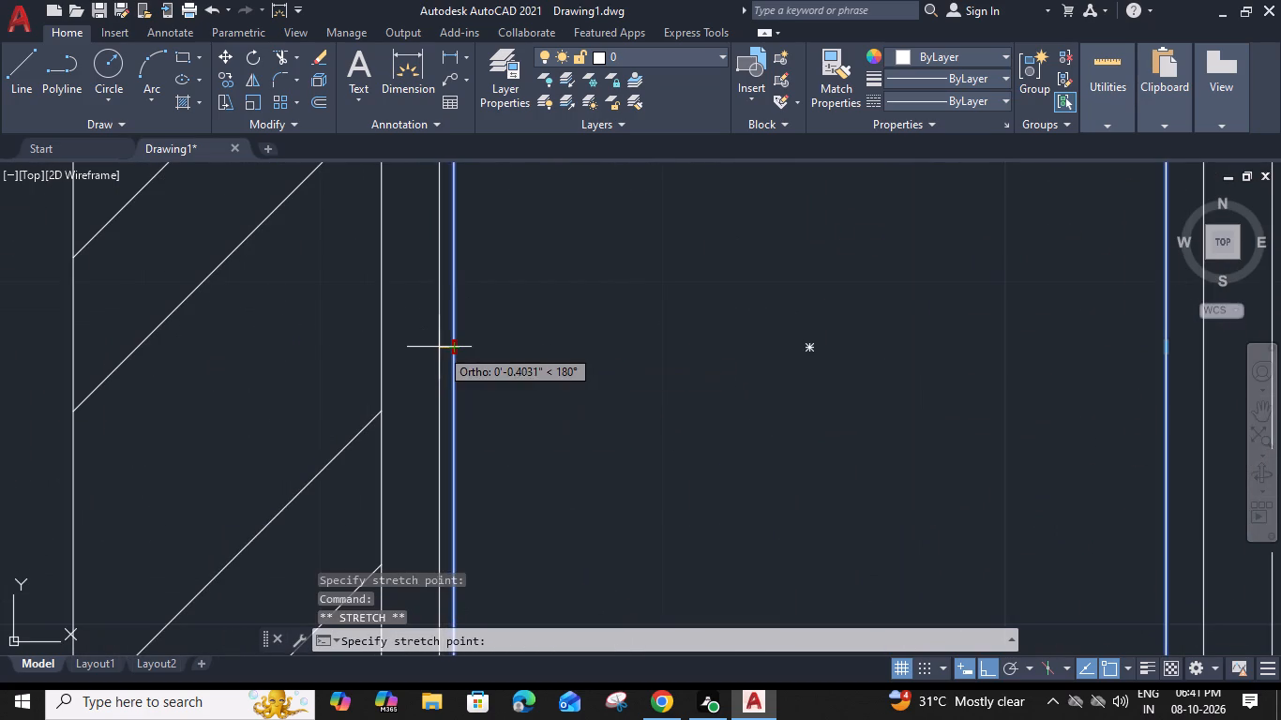
pyautogui.click(430, 346)
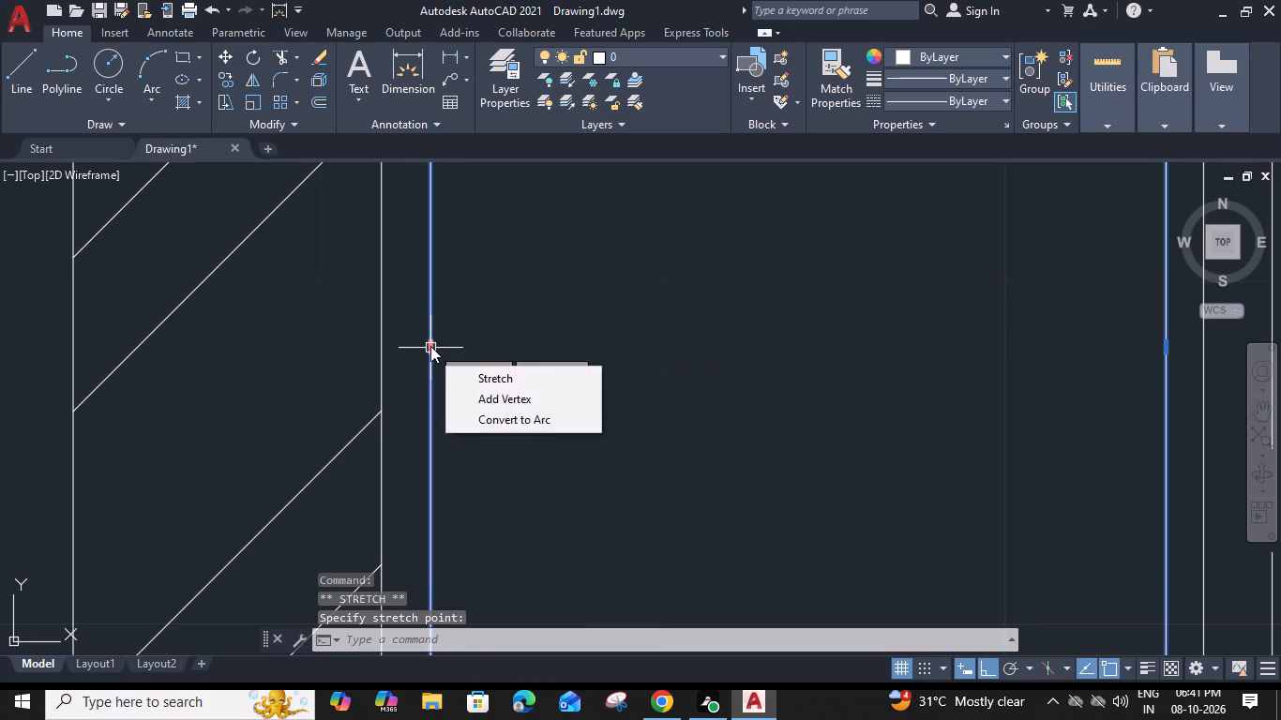
# Offset the rounded rectangle on the counter inward by 1".
pyautogui.scroll(-4, 639, 352)
pyautogui.moveTo(665, 374); pyautogui.dragTo(589, 383, button='middle')
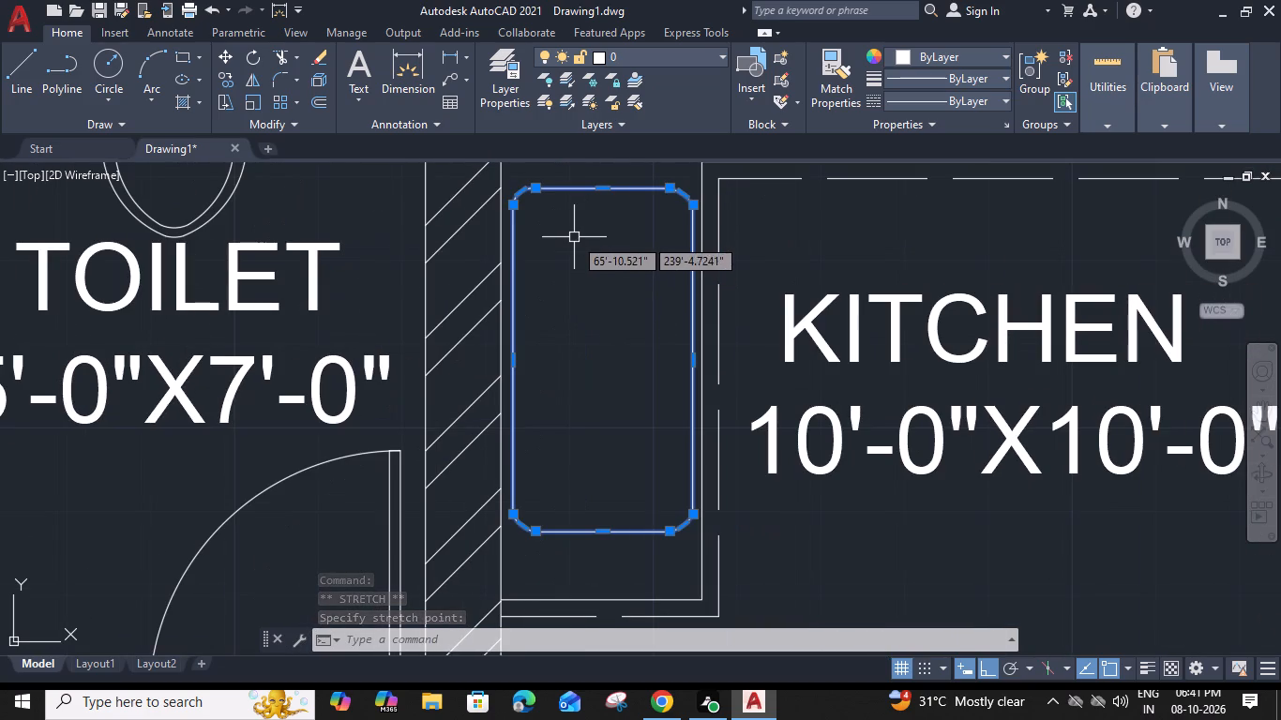
pyautogui.press('o')
pyautogui.press('space')
pyautogui.press('1')
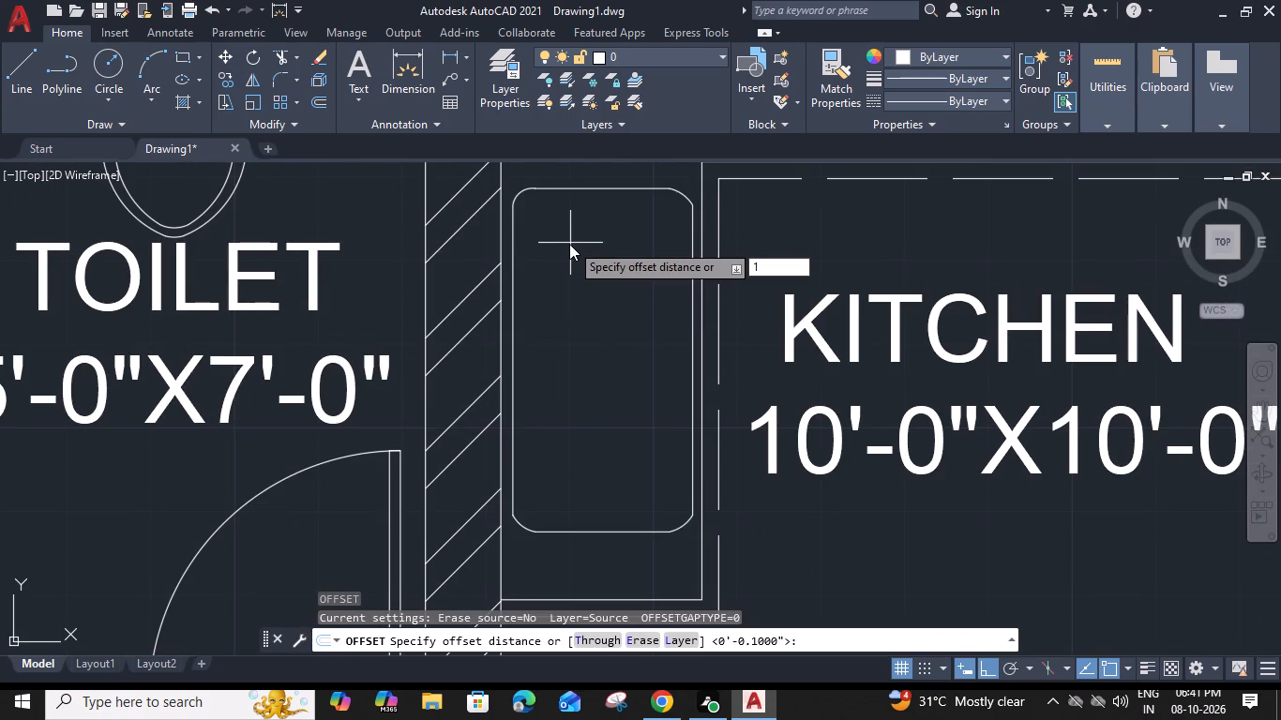
pyautogui.hotkey('shift', '"')
pyautogui.press('Return')
pyautogui.click(570, 243)
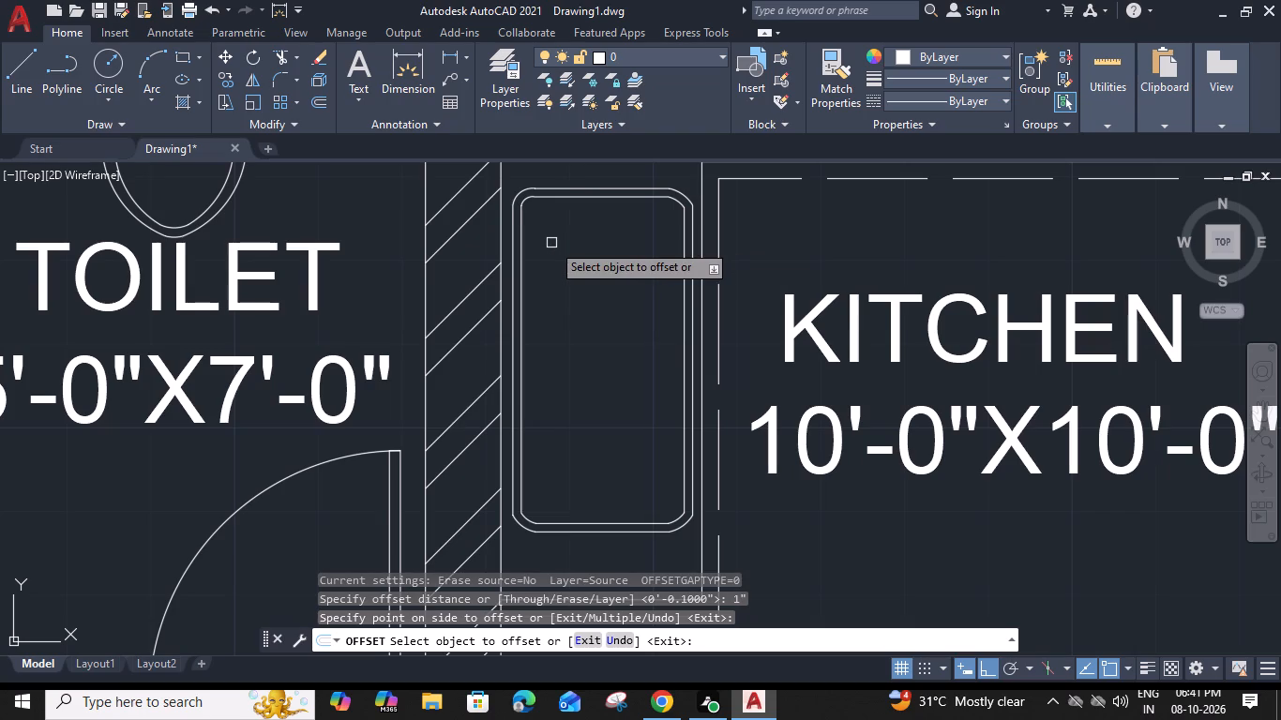
pyautogui.press('Escape')
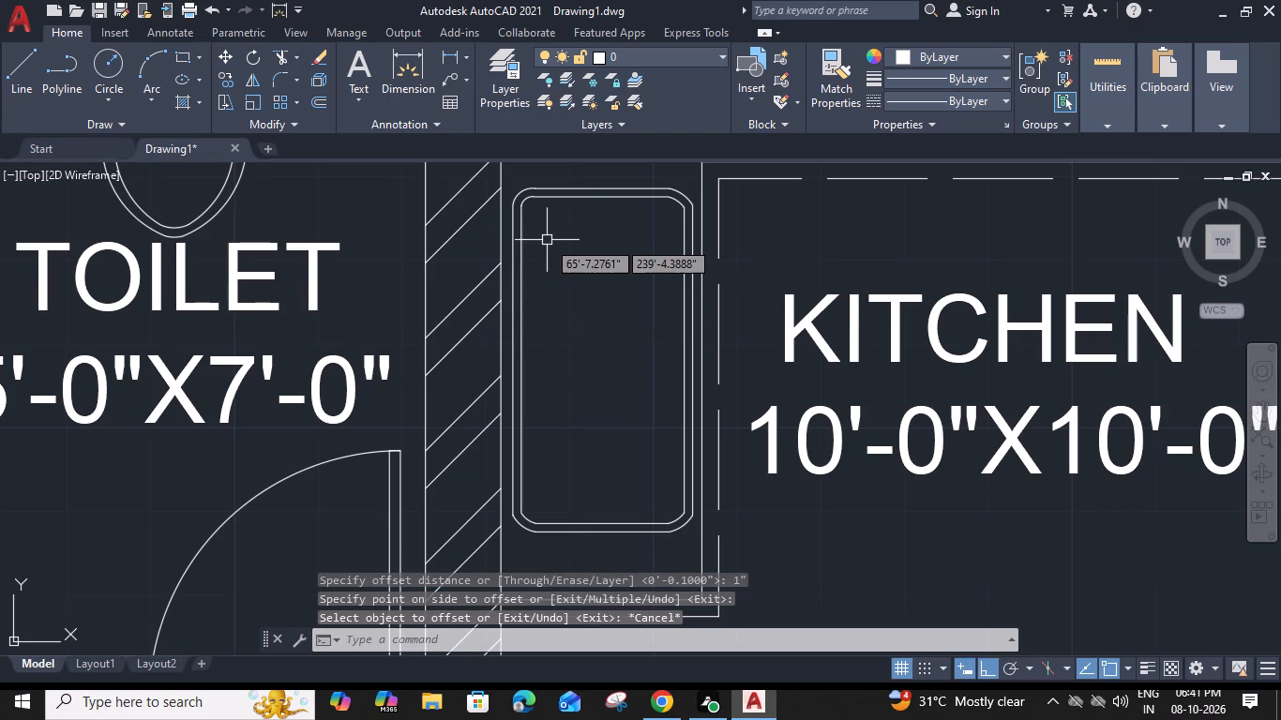
# Draw a rounded rectangle about 1'-3" square inside the upper part of the double-outlined fixture.
pyautogui.press('r')
pyautogui.press('e')
pyautogui.write('C')
pyautogui.press('space')
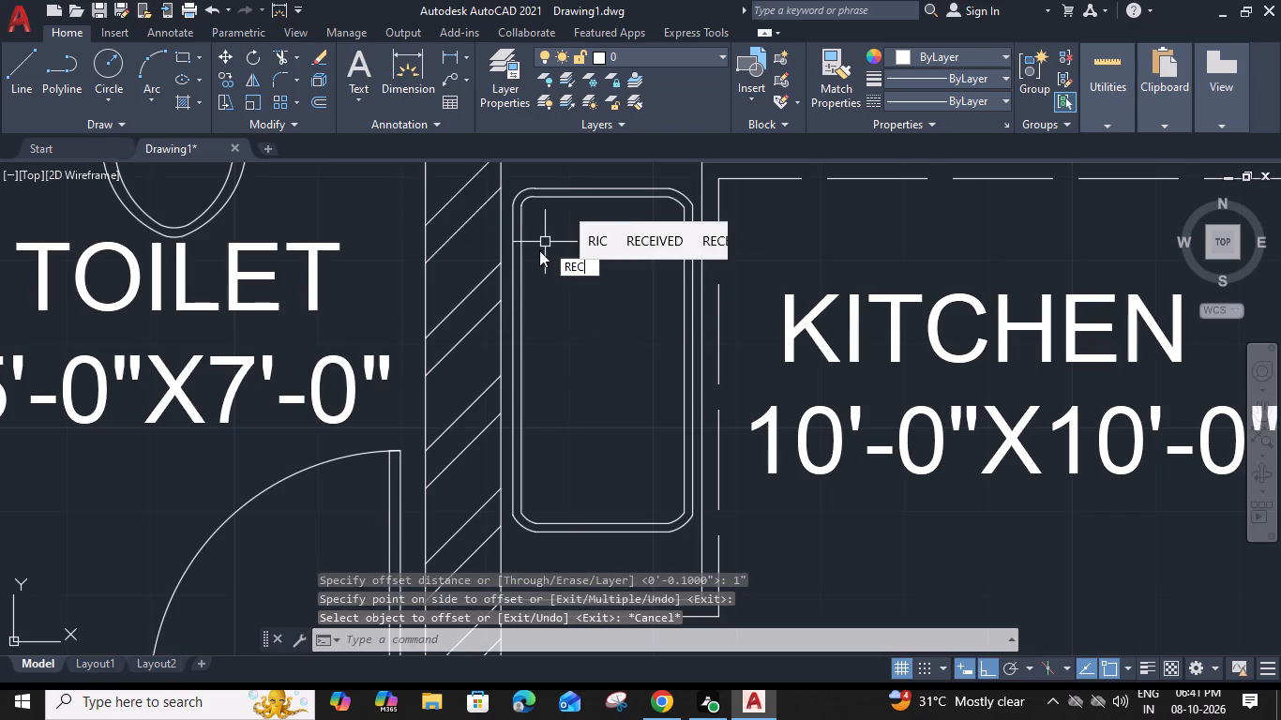
pyautogui.click(541, 216)
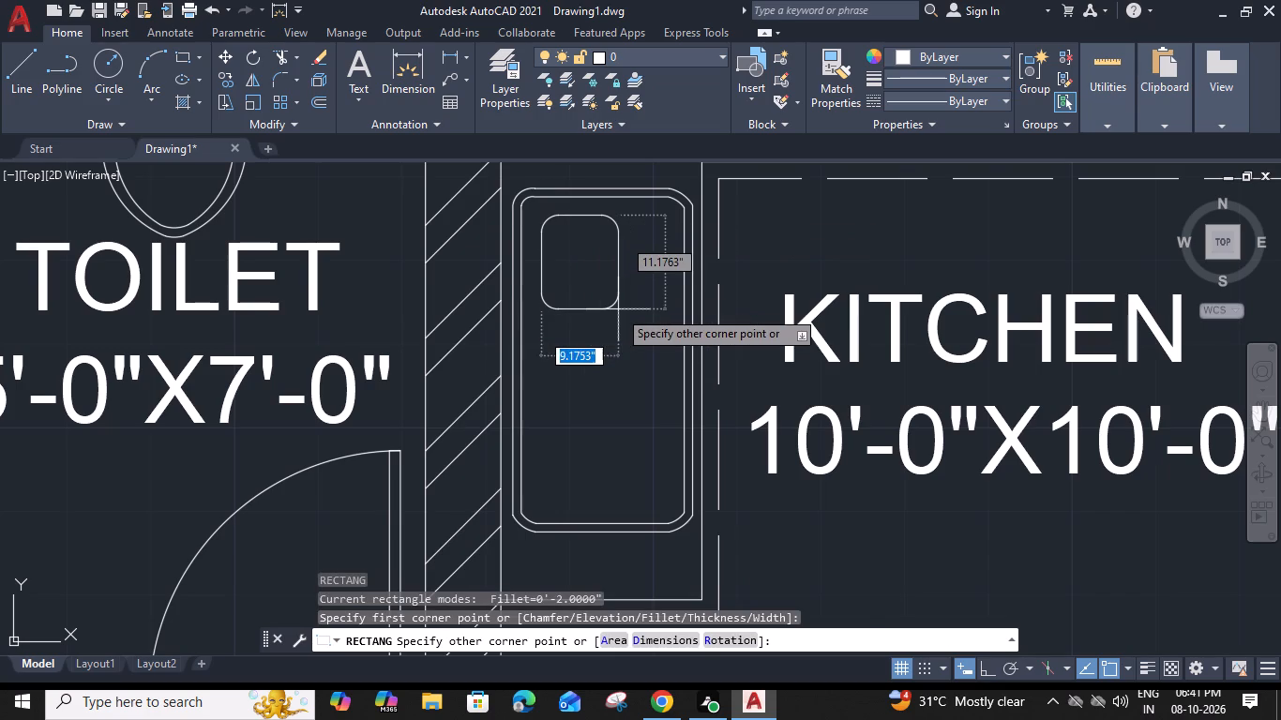
pyautogui.click(664, 340)
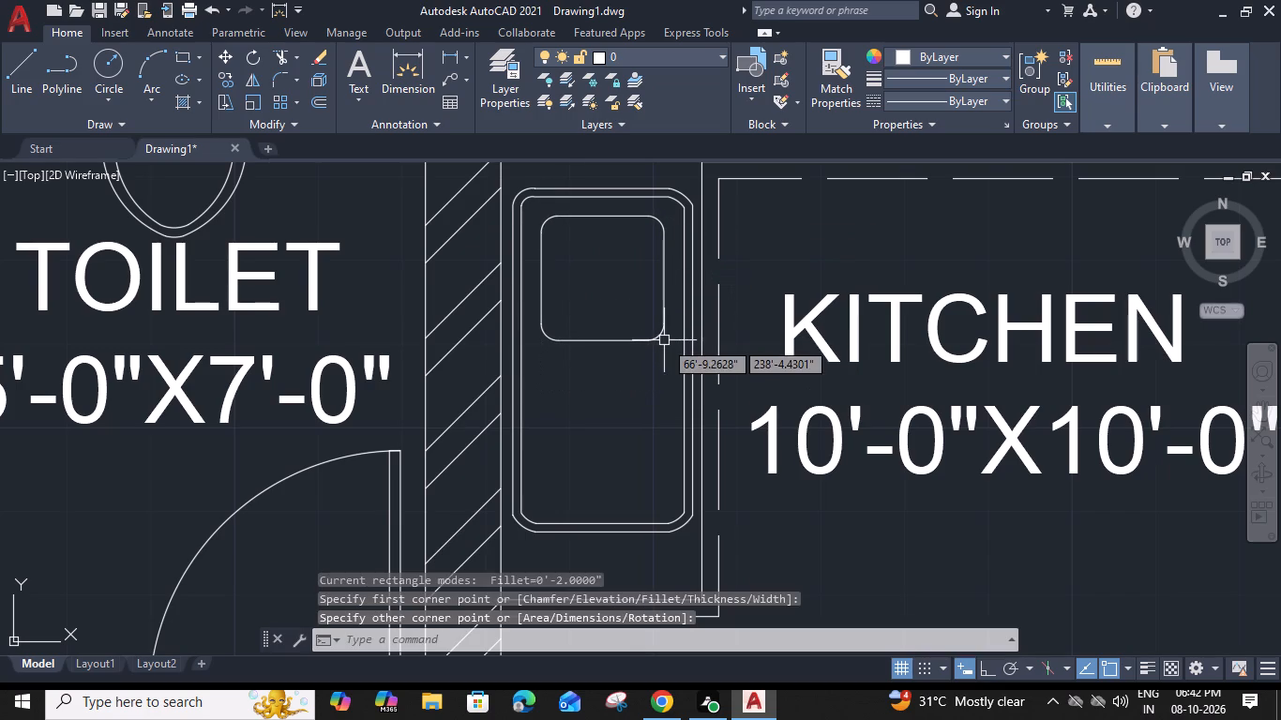
# Stretch the bottom edge of the small inner rounded rectangle slightly downward, adjusting it so the lower corners stay rounded.
pyautogui.click(602, 339)
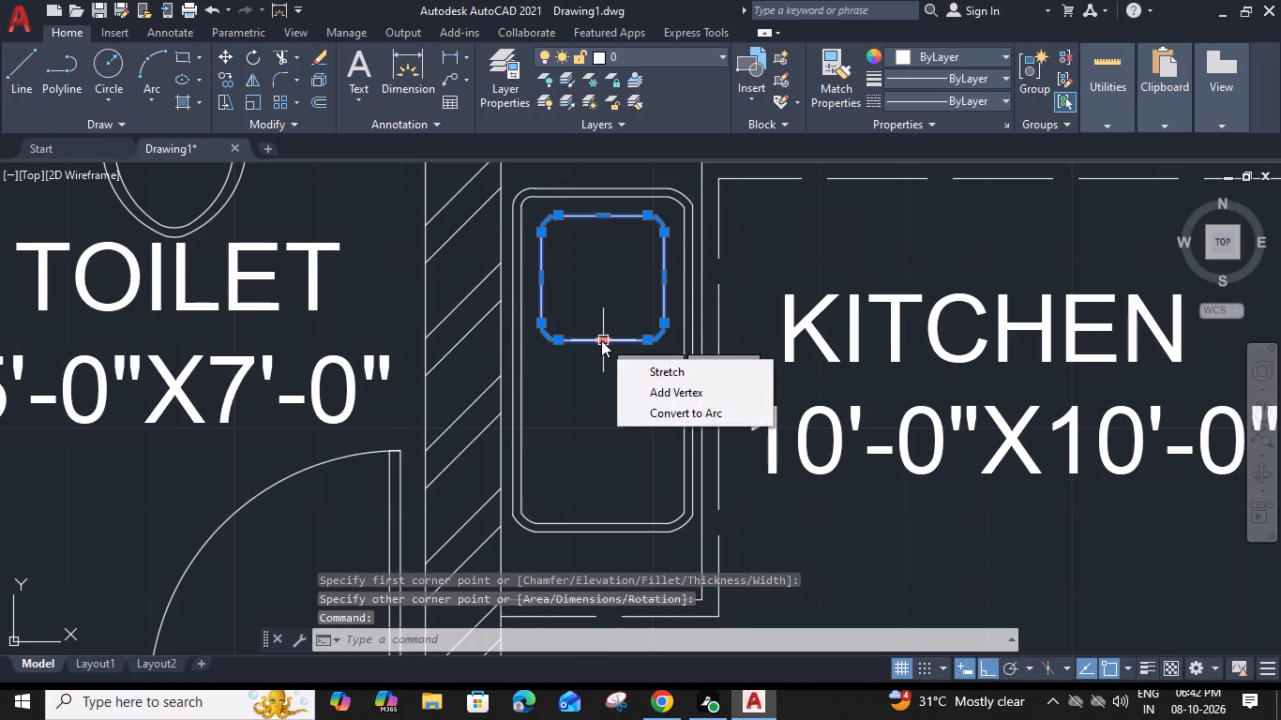
pyautogui.click(601, 340)
pyautogui.click(601, 354)
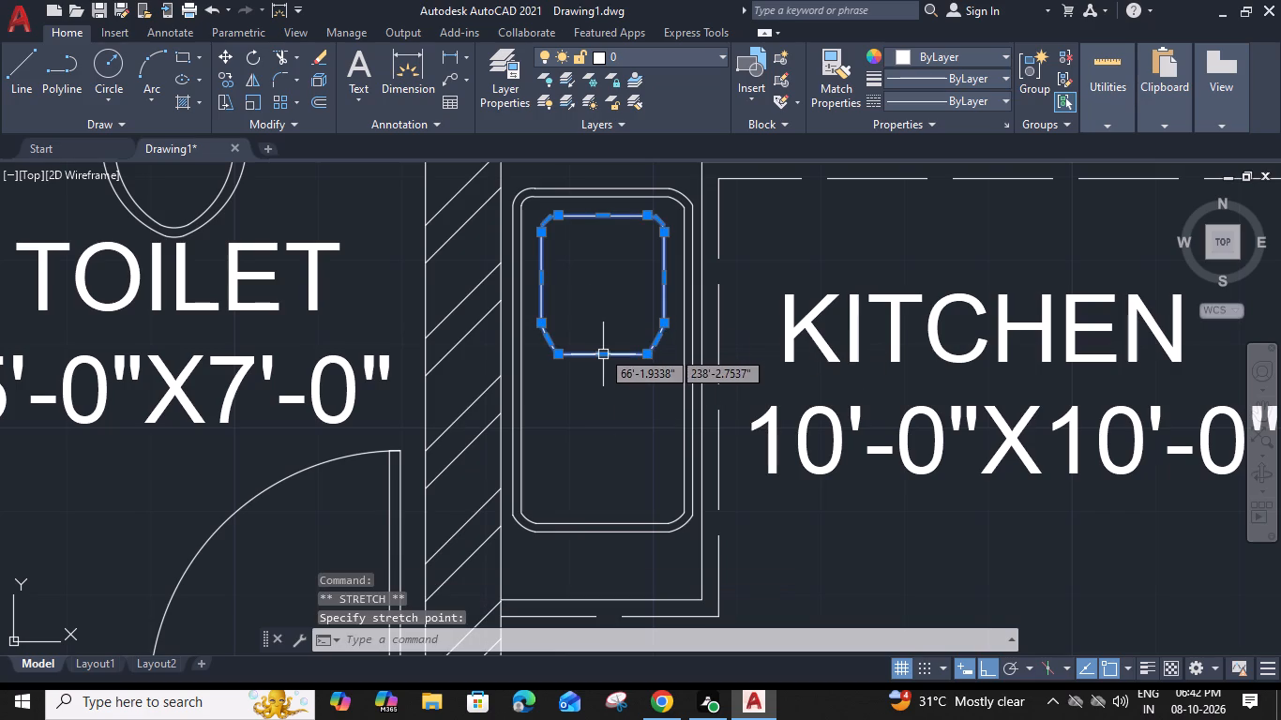
pyautogui.moveTo(584, 294); pyautogui.dragTo(599, 297, button='middle')
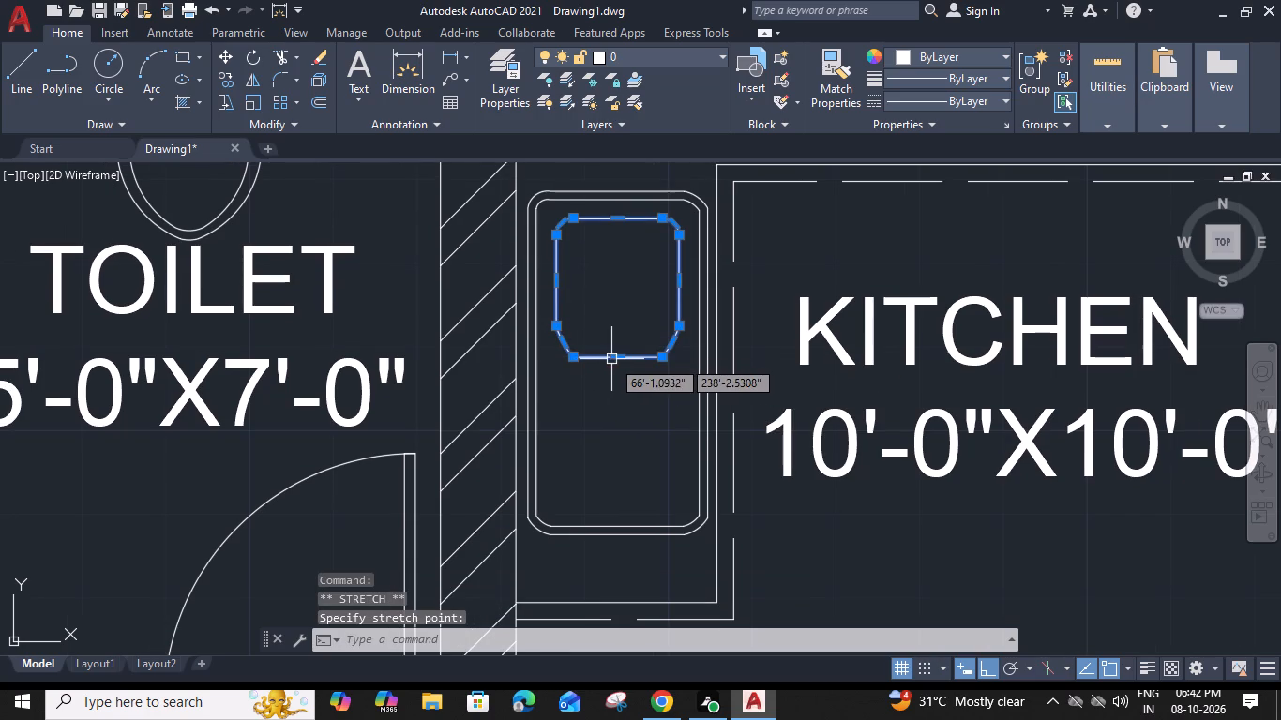
pyautogui.click(620, 362)
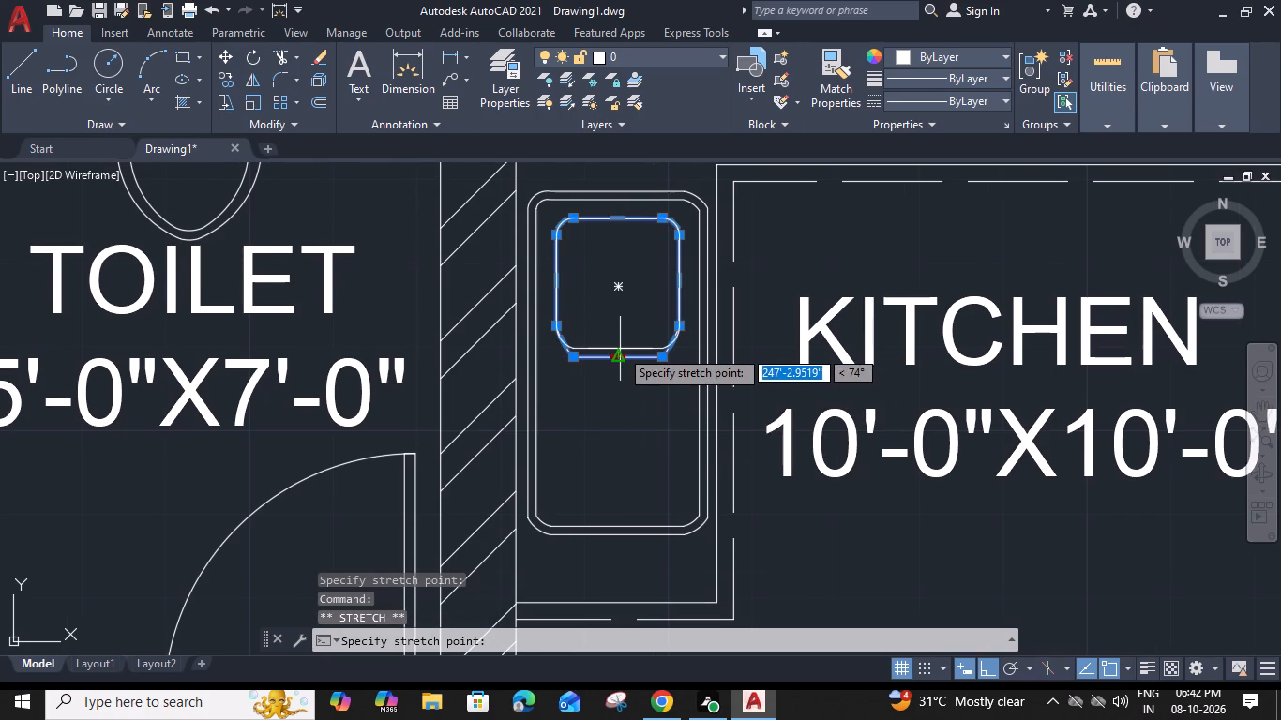
pyautogui.click(620, 349)
pyautogui.scroll(3, 617, 352)
pyautogui.click(611, 370)
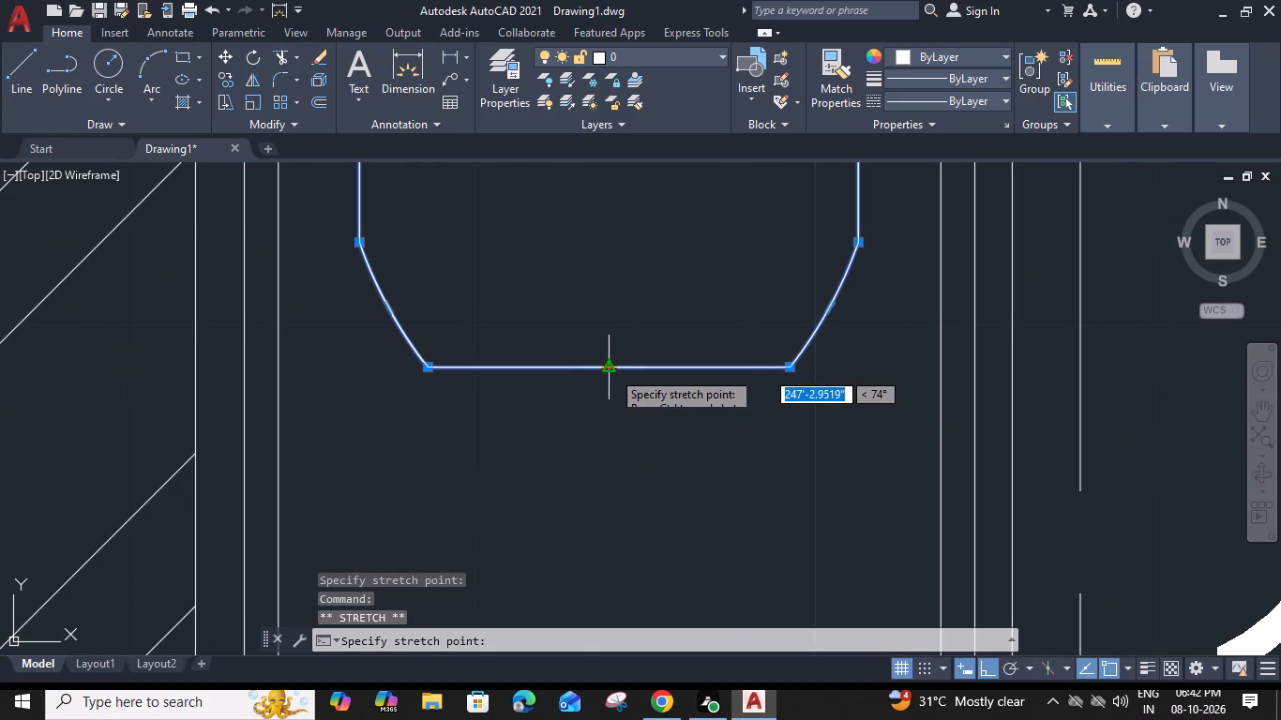
pyautogui.click(611, 335)
pyautogui.scroll(-2, 611, 335)
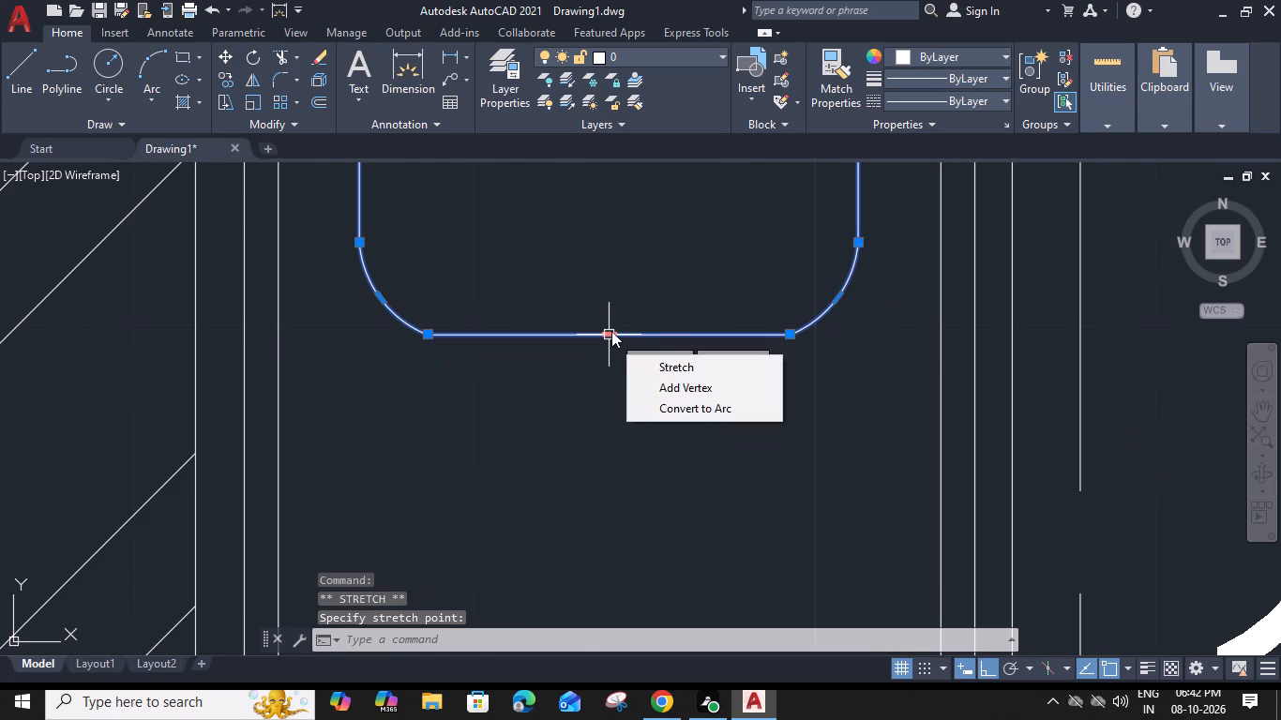
pyautogui.scroll(-2, 606, 292)
pyautogui.moveTo(604, 282); pyautogui.dragTo(596, 369, button='middle')
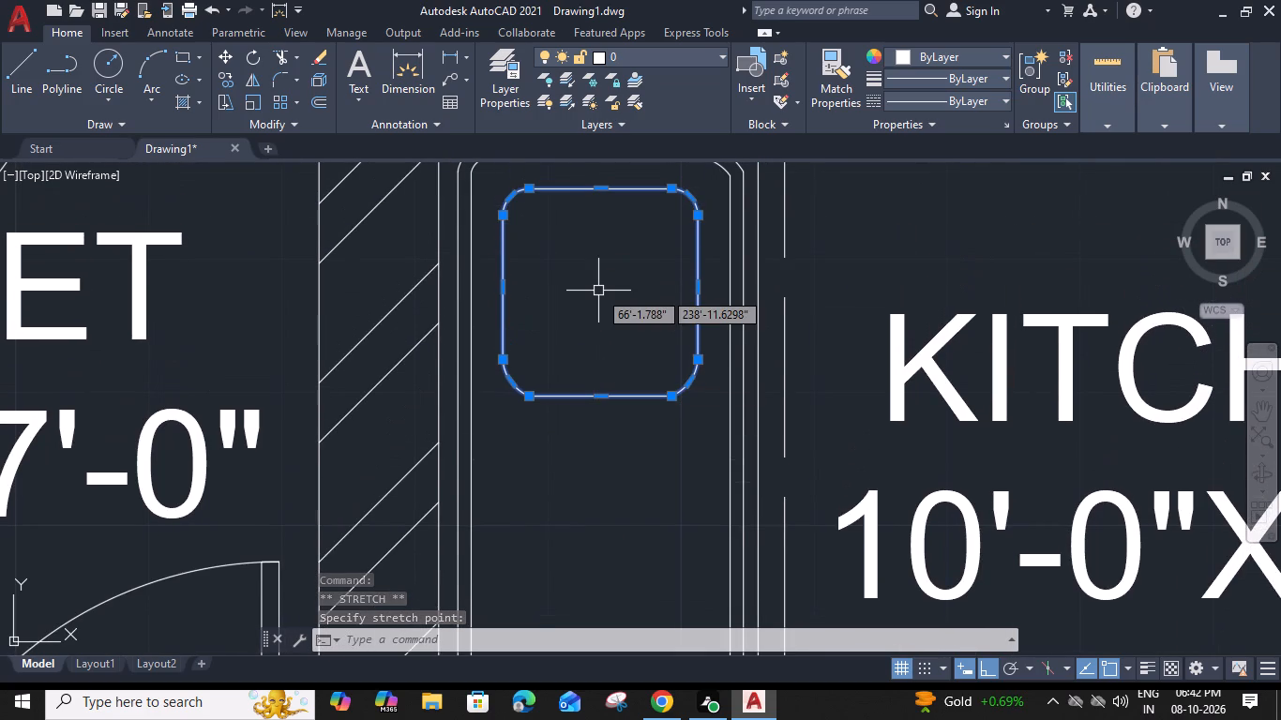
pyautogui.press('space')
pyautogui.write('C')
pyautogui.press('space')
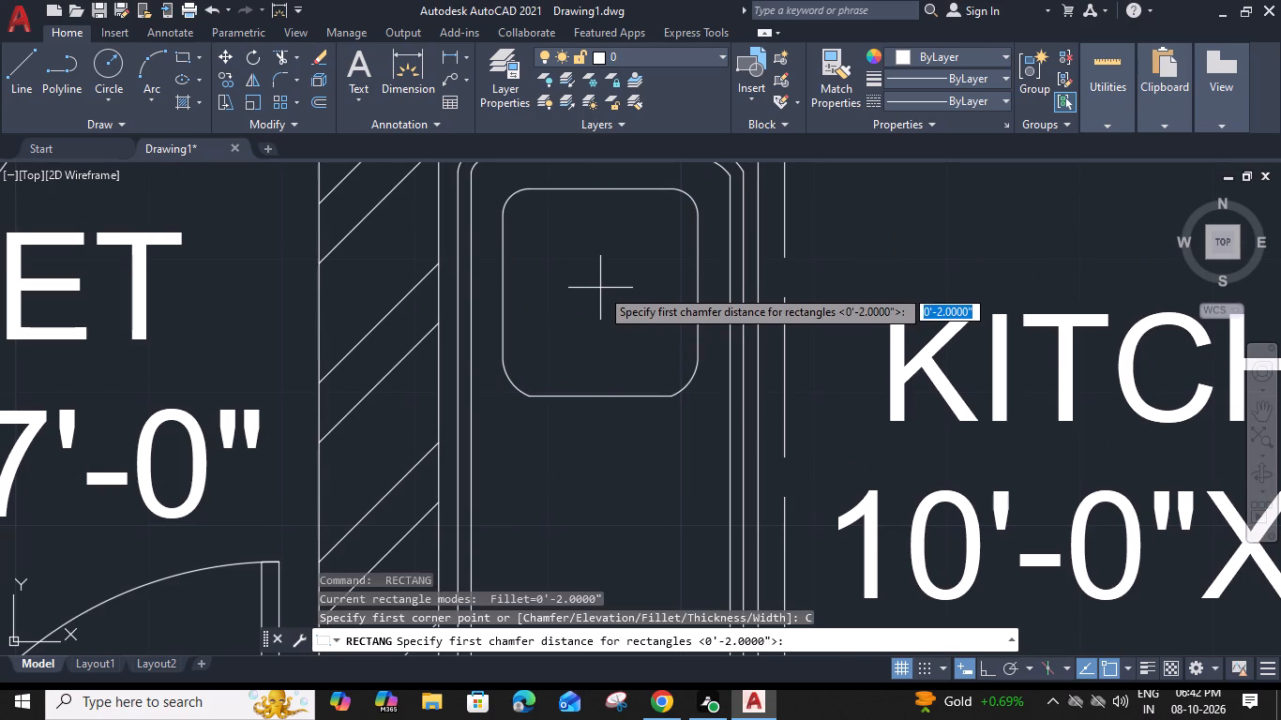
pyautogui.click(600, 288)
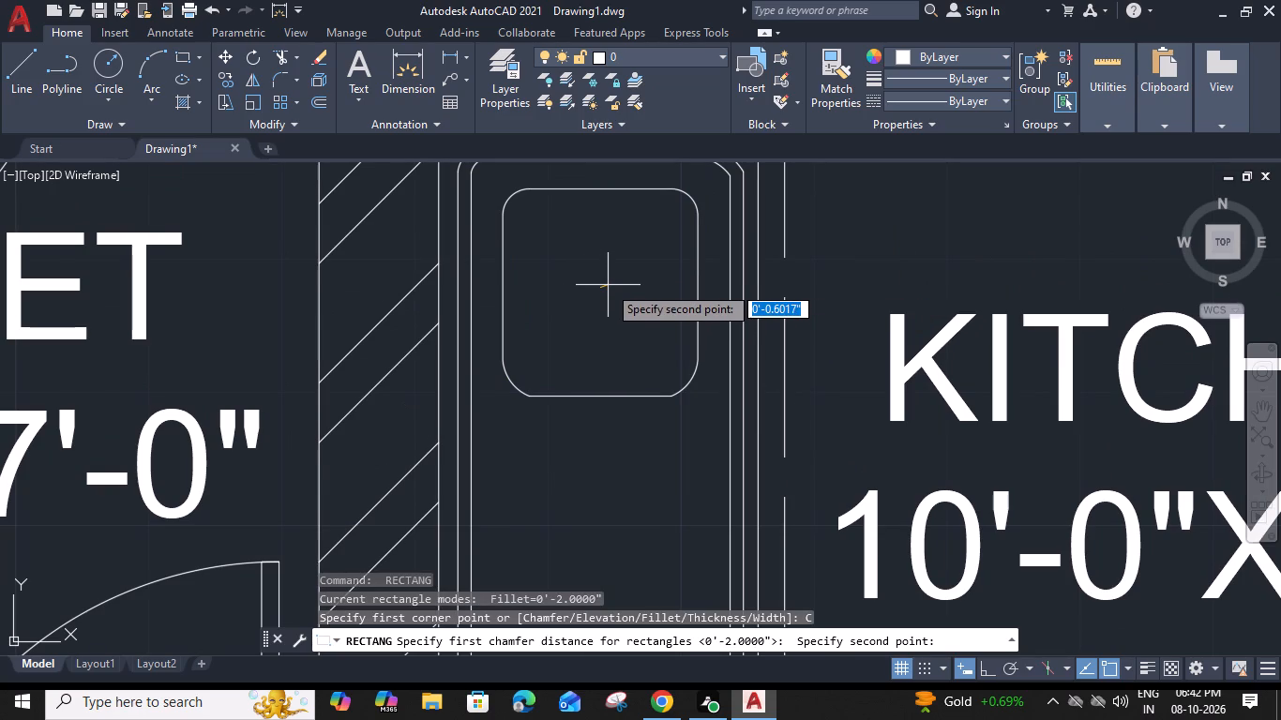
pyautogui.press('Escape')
# Draw a circle of about 0.7" radius at the middle of the small inner rounded rectangle.
pyautogui.write('C')
pyautogui.press('space')
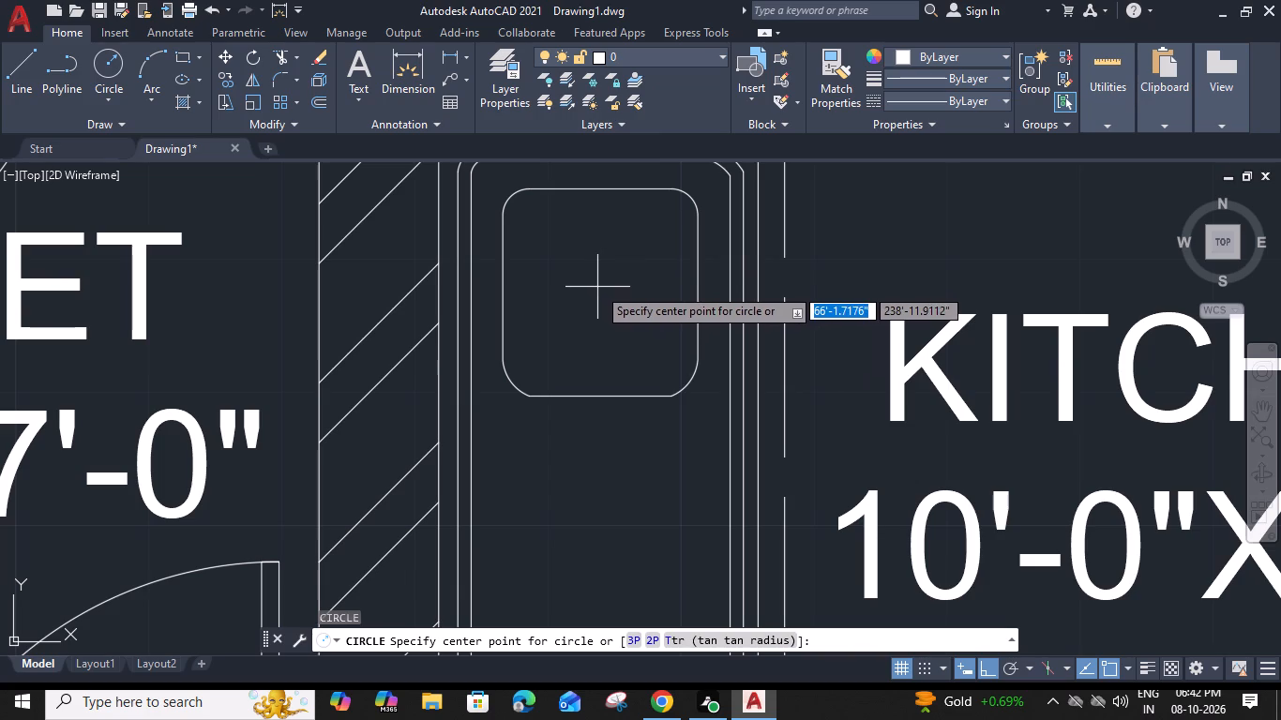
pyautogui.click(597, 286)
pyautogui.click(602, 295)
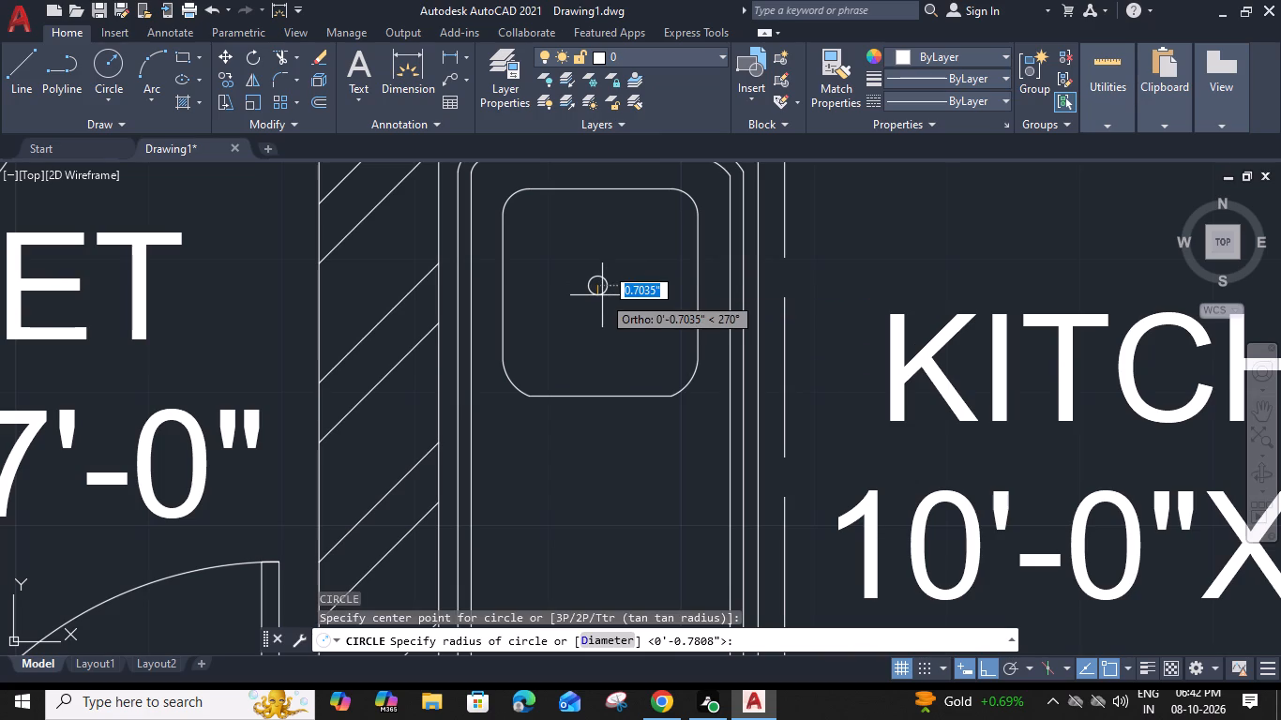
# Offset the small circle outward by 0.2".
pyautogui.scroll(3, 606, 295)
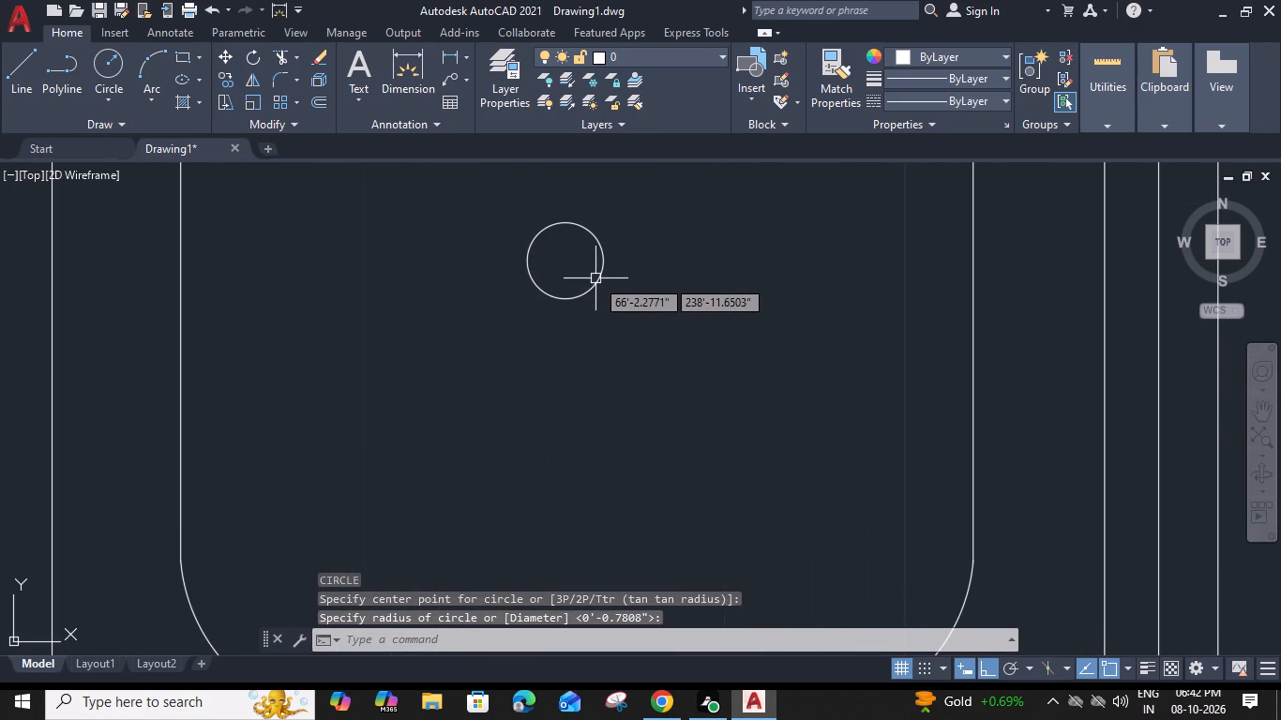
pyautogui.click(597, 281)
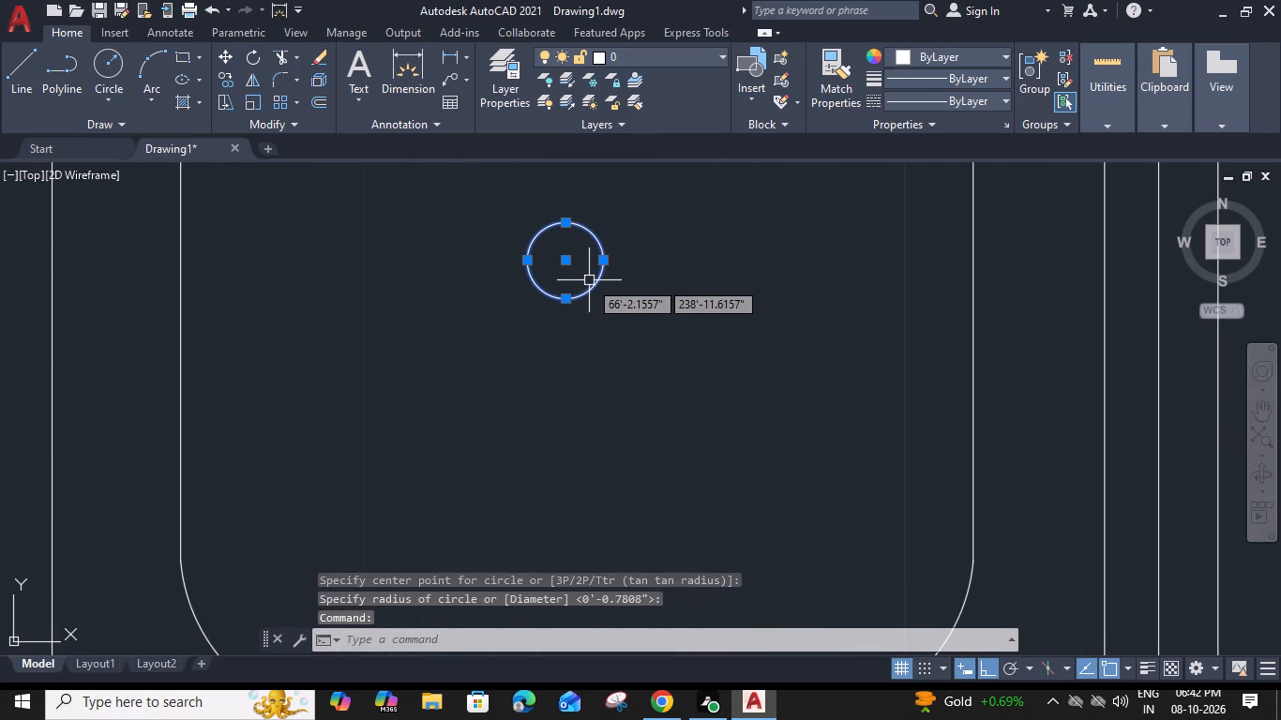
pyautogui.write('O')
pyautogui.press('space')
pyautogui.press('0')
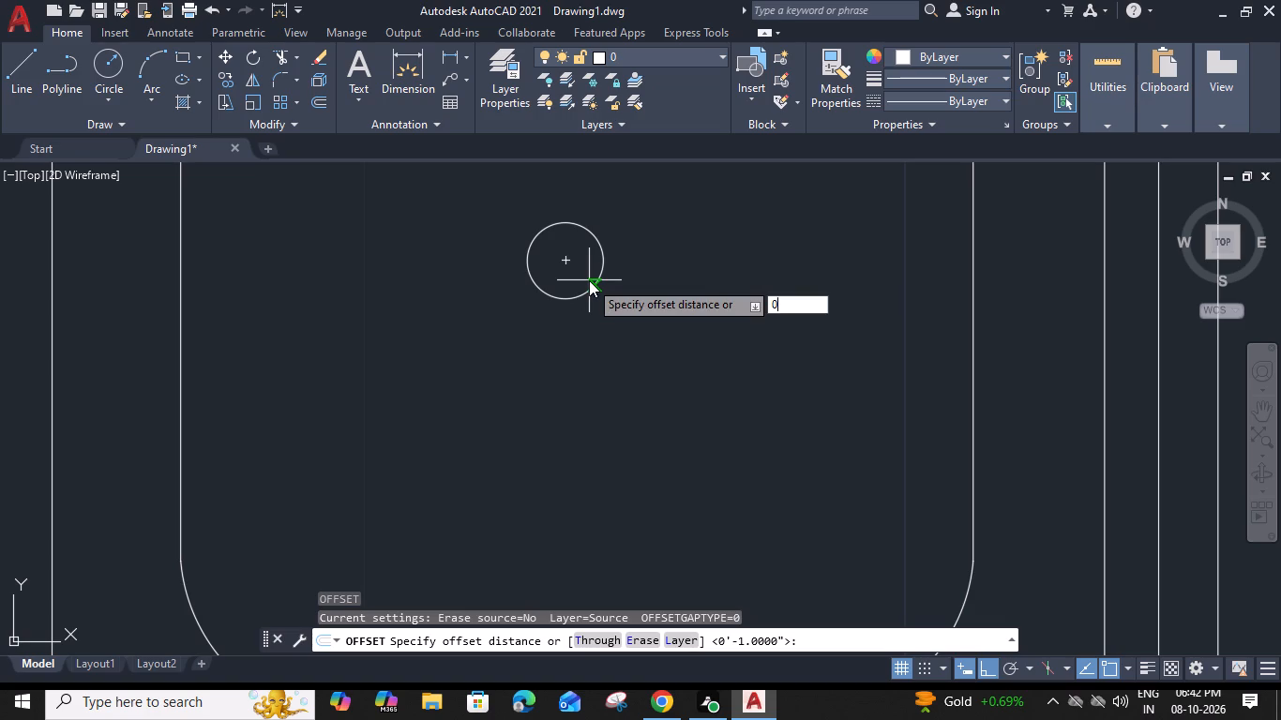
pyautogui.write('.2/')
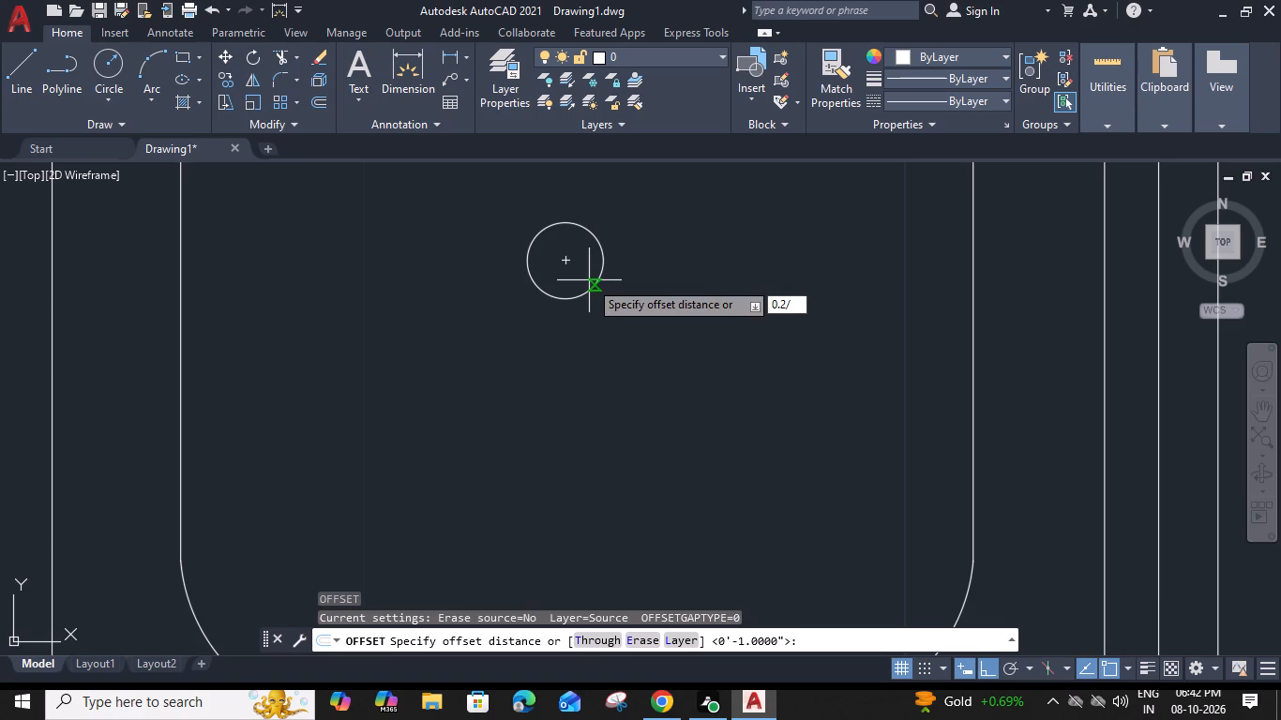
pyautogui.press('BackSpace')
pyautogui.hotkey('shift', '"')
pyautogui.press('Return')
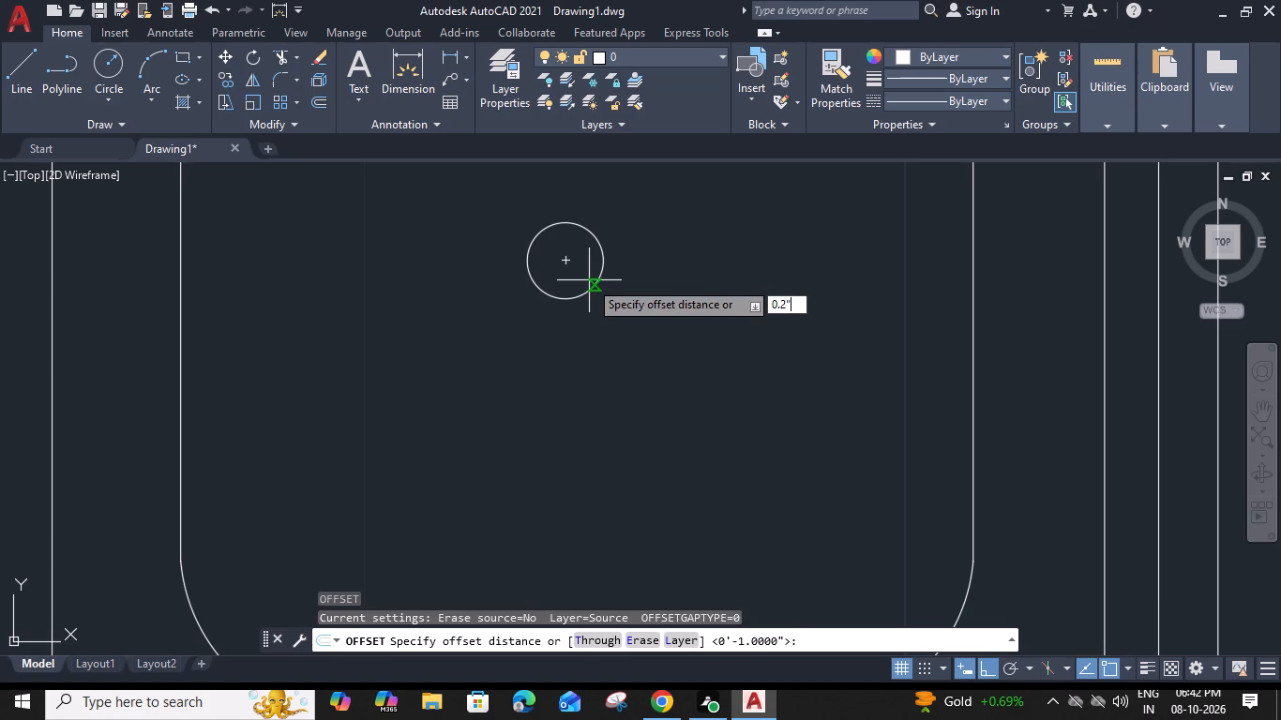
pyautogui.click(589, 280)
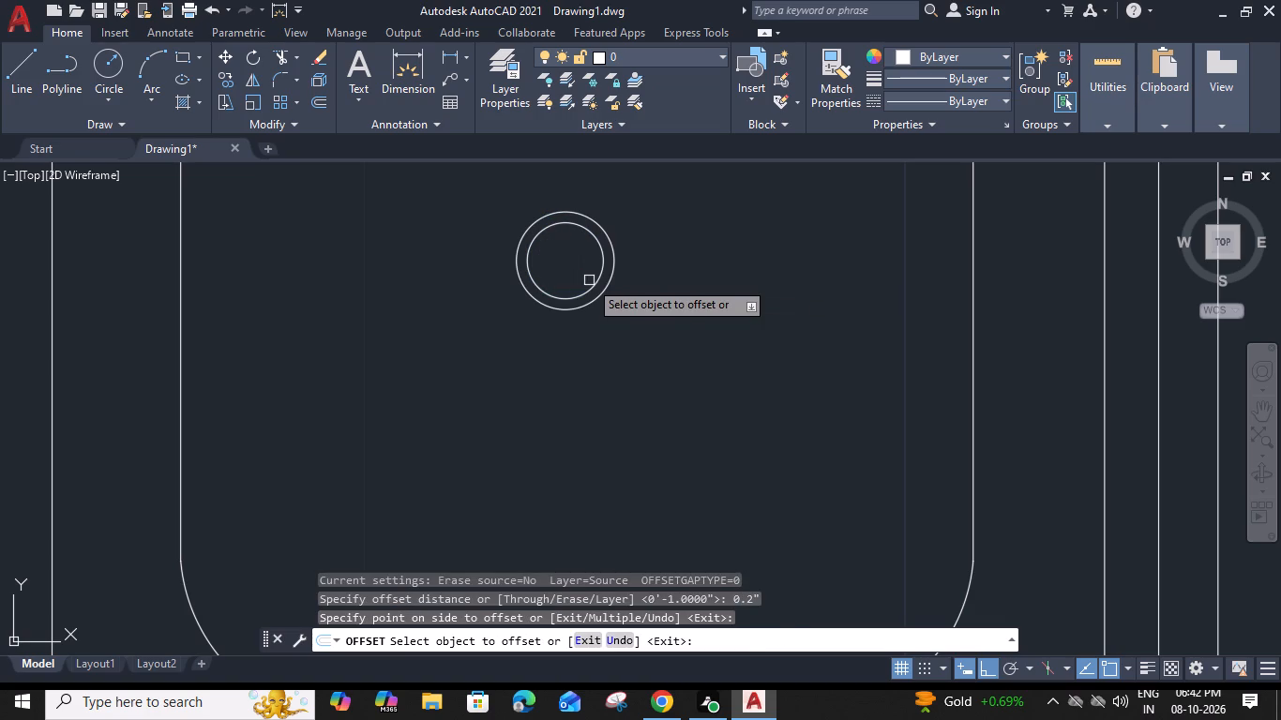
pyautogui.press('Escape')
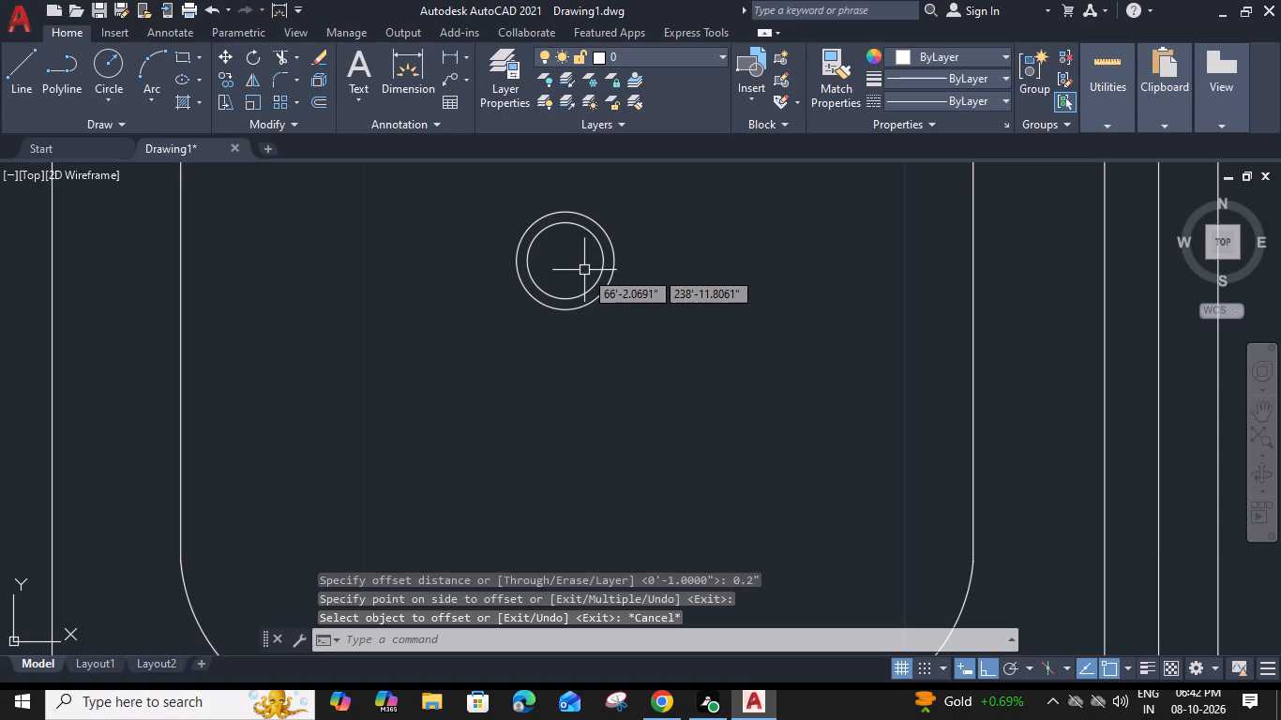
# Draw a vertical and a horizontal diameter line across the outer circle of the sink drain.
pyautogui.write('L')
pyautogui.press('space')
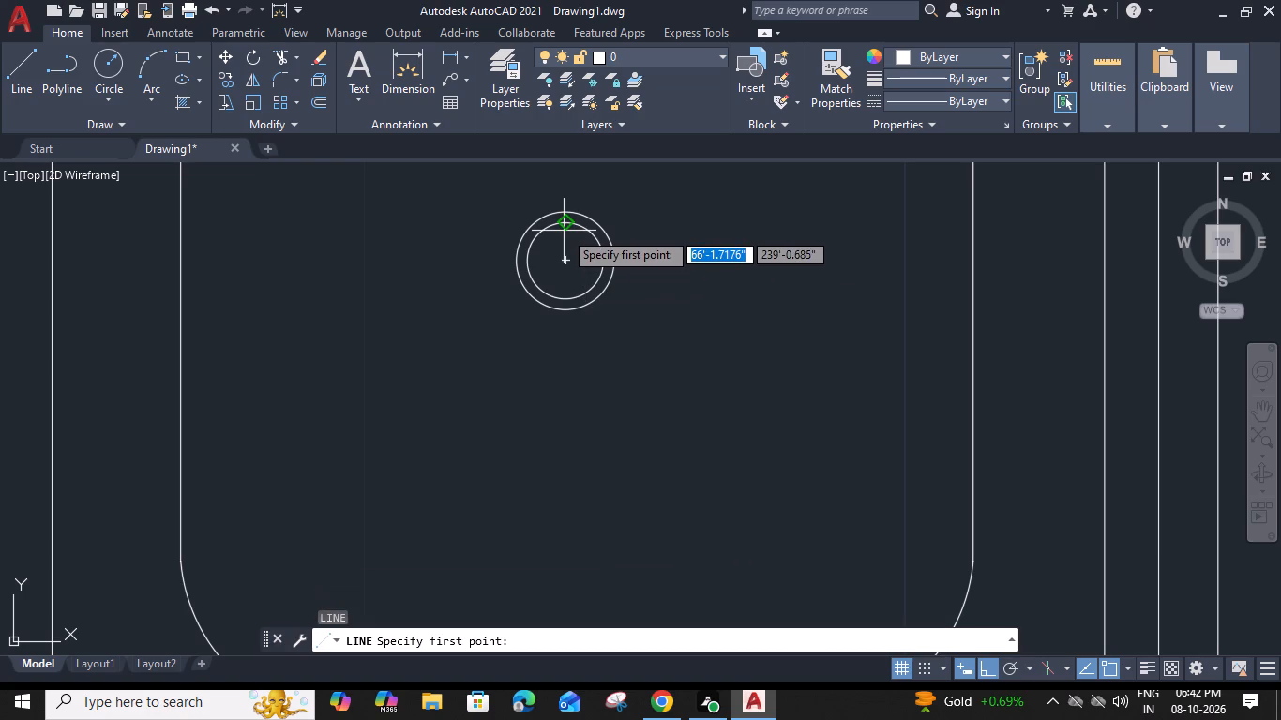
pyautogui.click(562, 215)
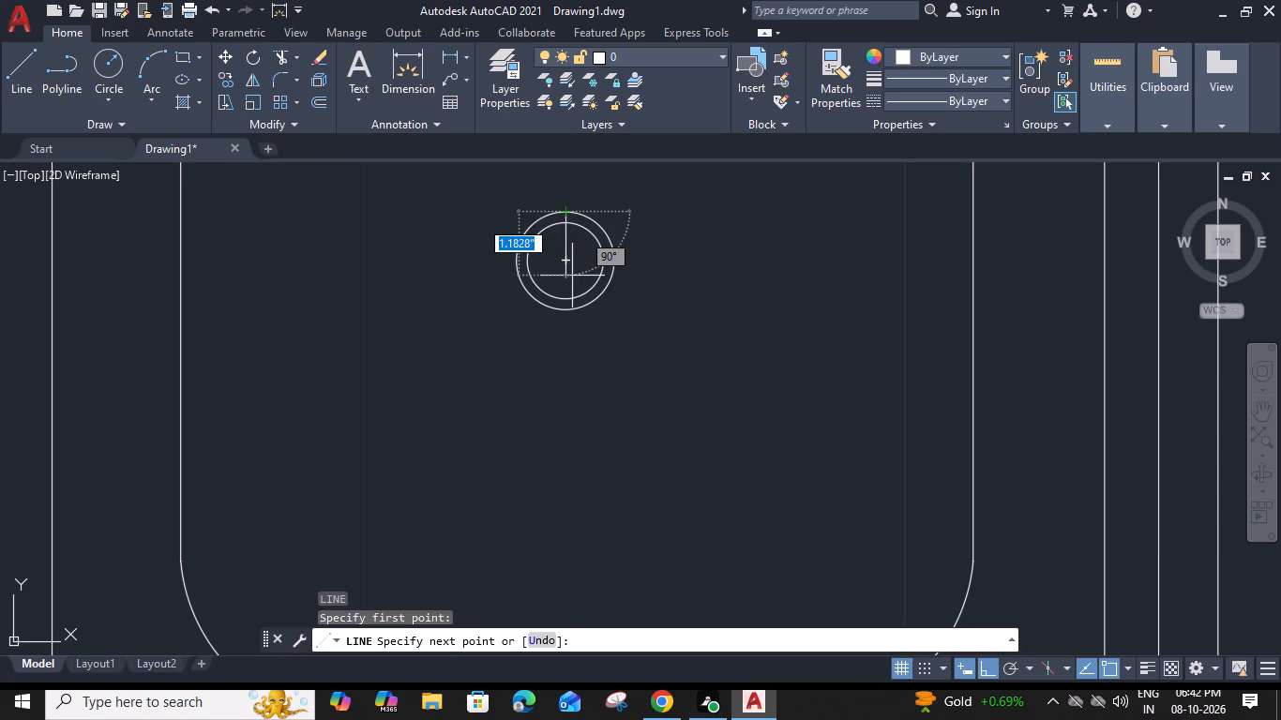
pyautogui.click(568, 309)
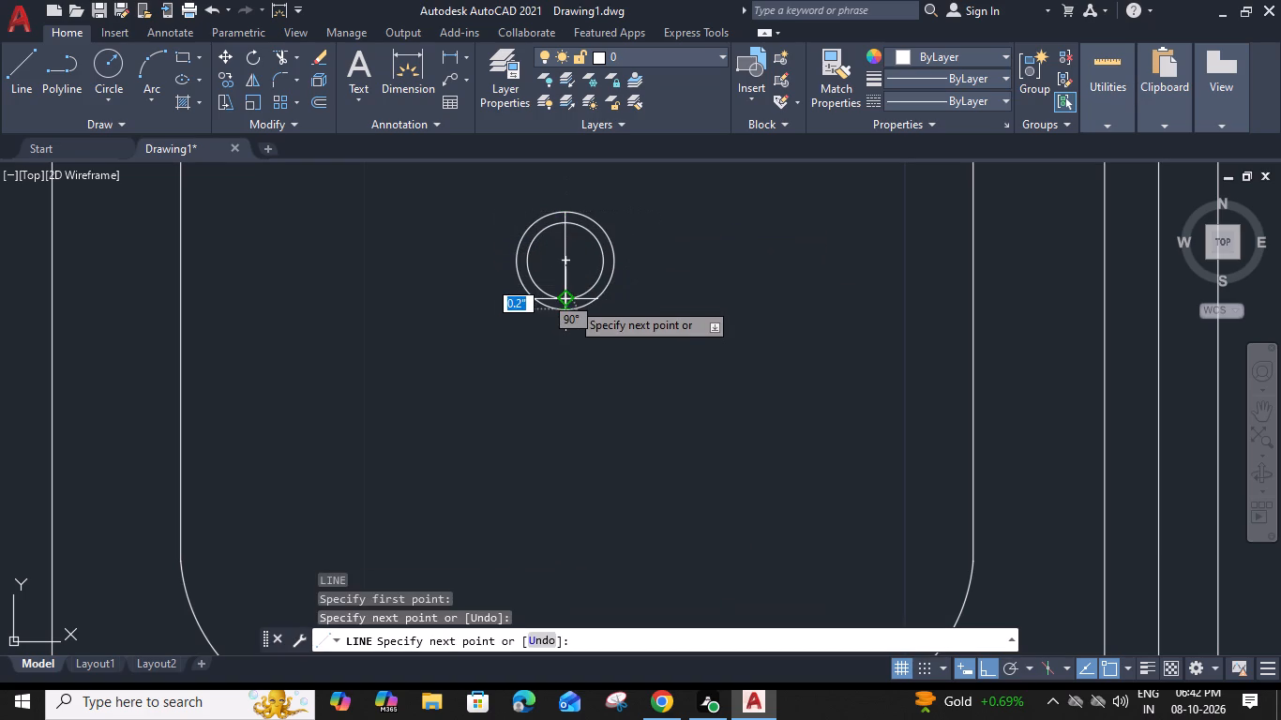
pyautogui.press('Escape')
pyautogui.write('L')
pyautogui.press('space')
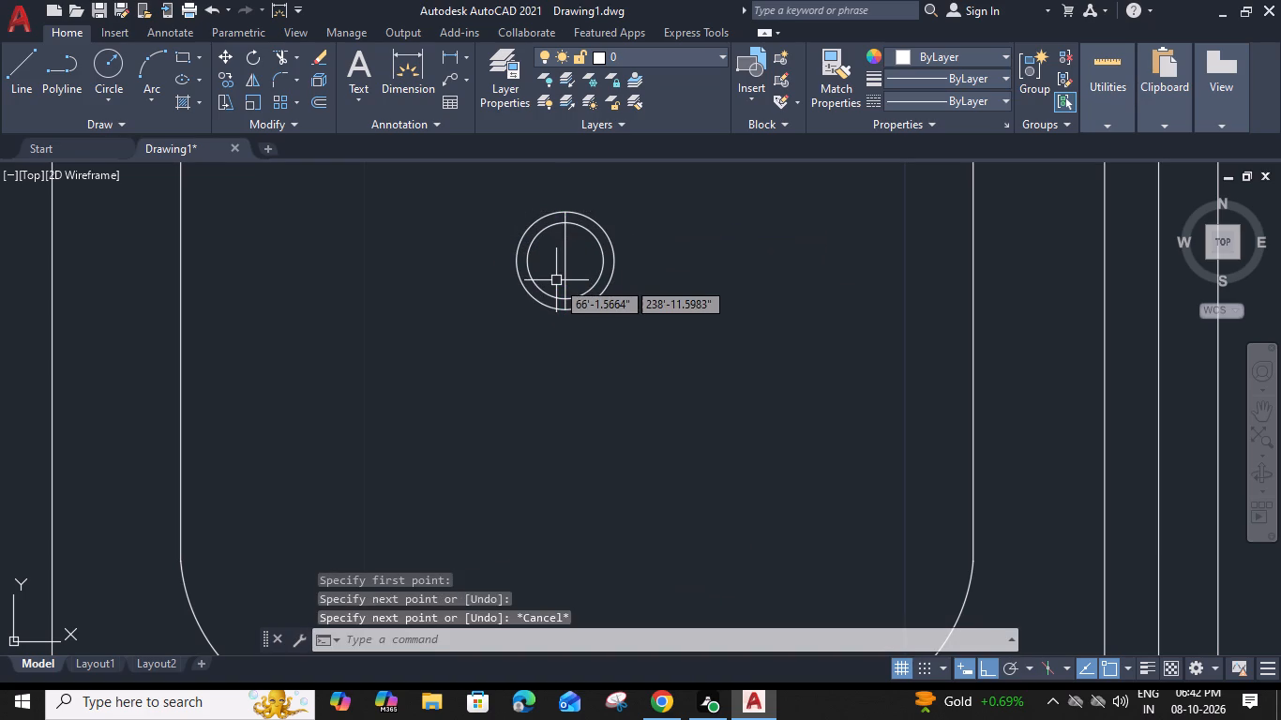
pyautogui.click(520, 257)
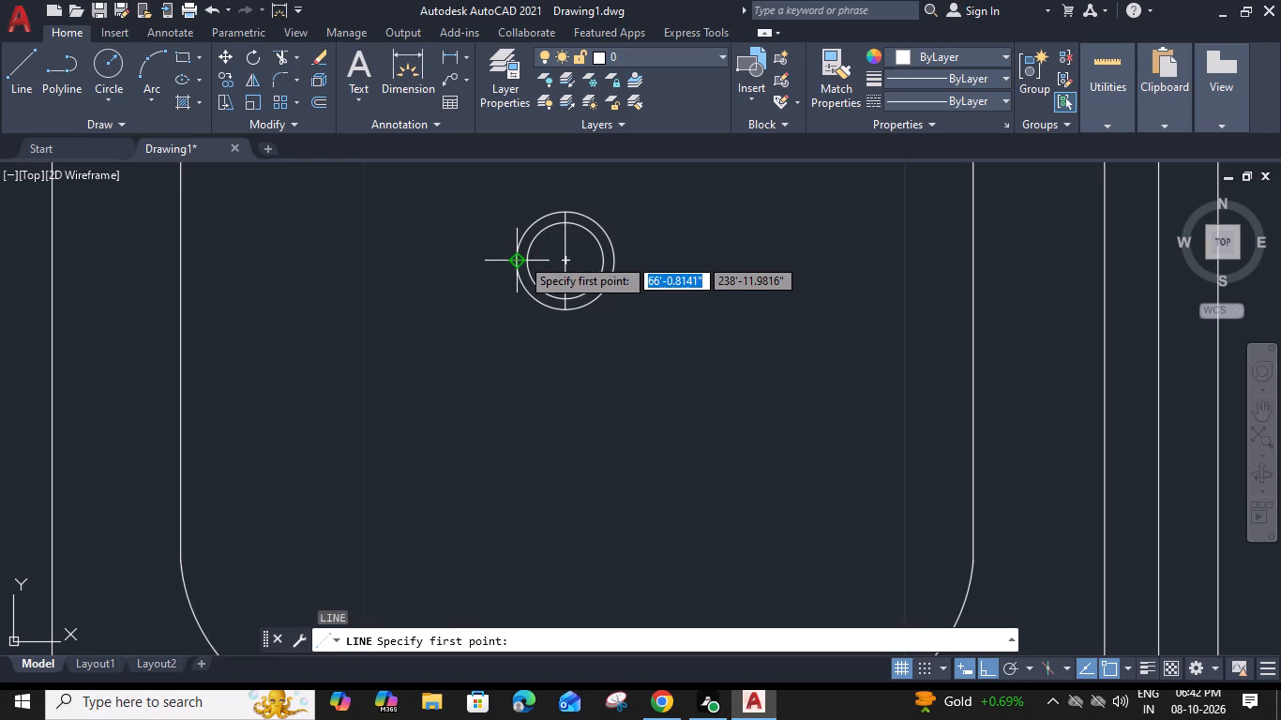
pyautogui.click(613, 262)
pyautogui.press('Escape')
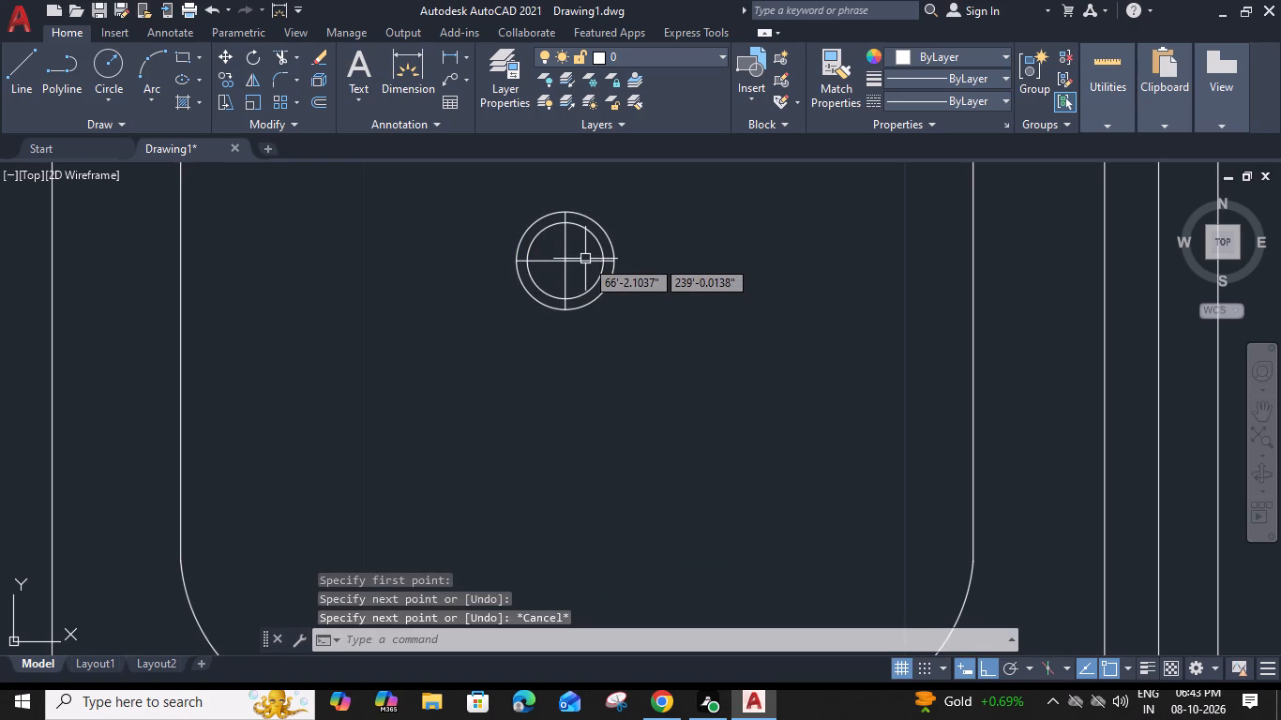
# Draw a diagonal line across the drain from the outer circle's upper right to its lower left.
pyautogui.write('L')
pyautogui.press('space')
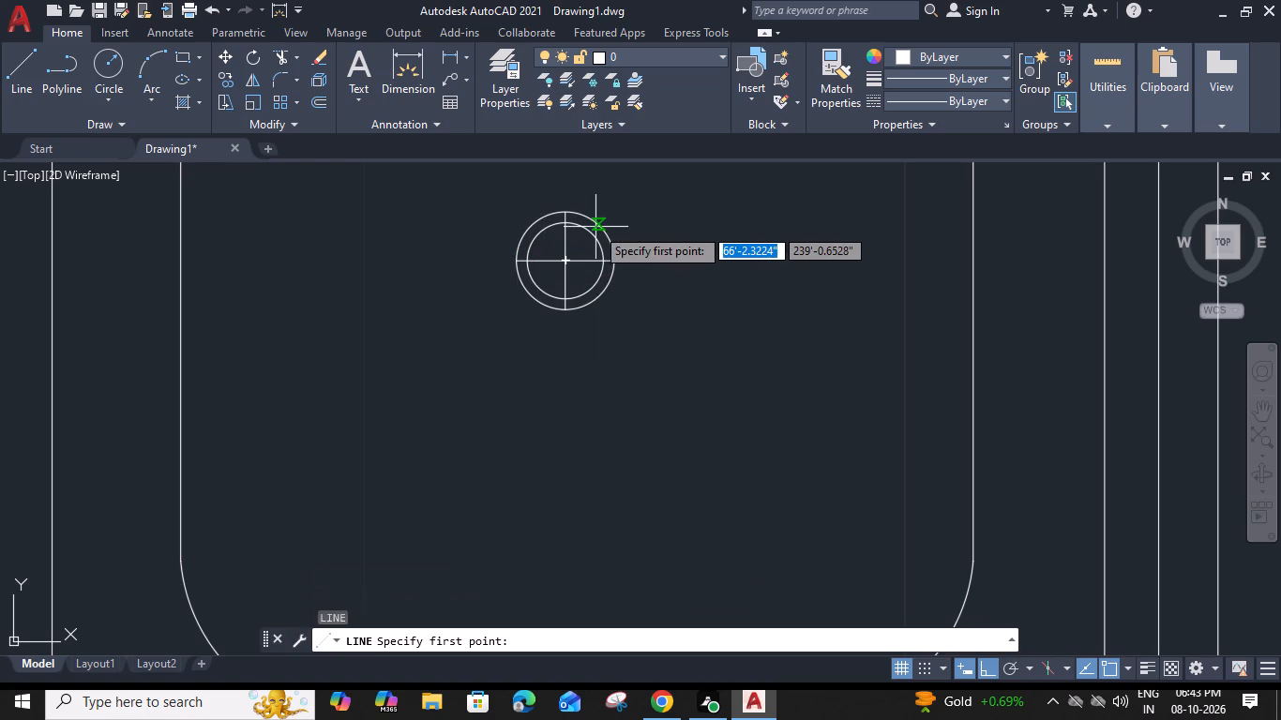
pyautogui.click(597, 227)
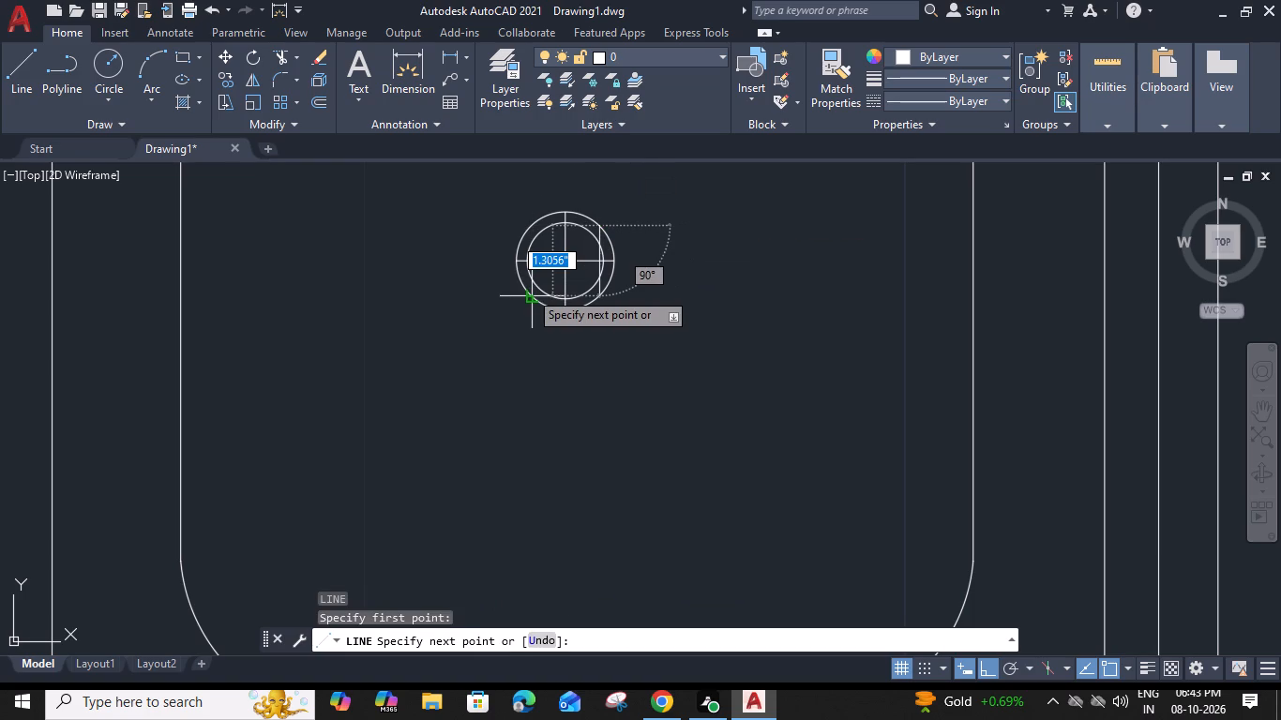
pyautogui.scroll(2, 527, 292)
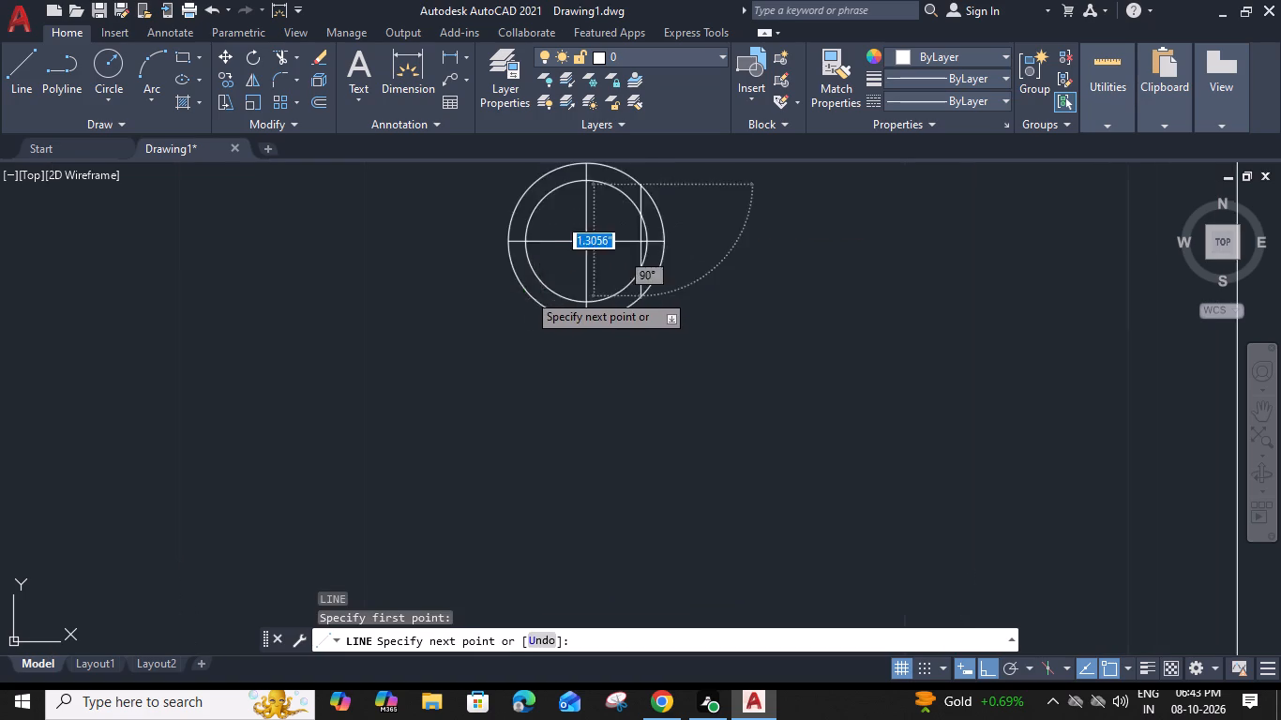
pyautogui.scroll(2, 527, 292)
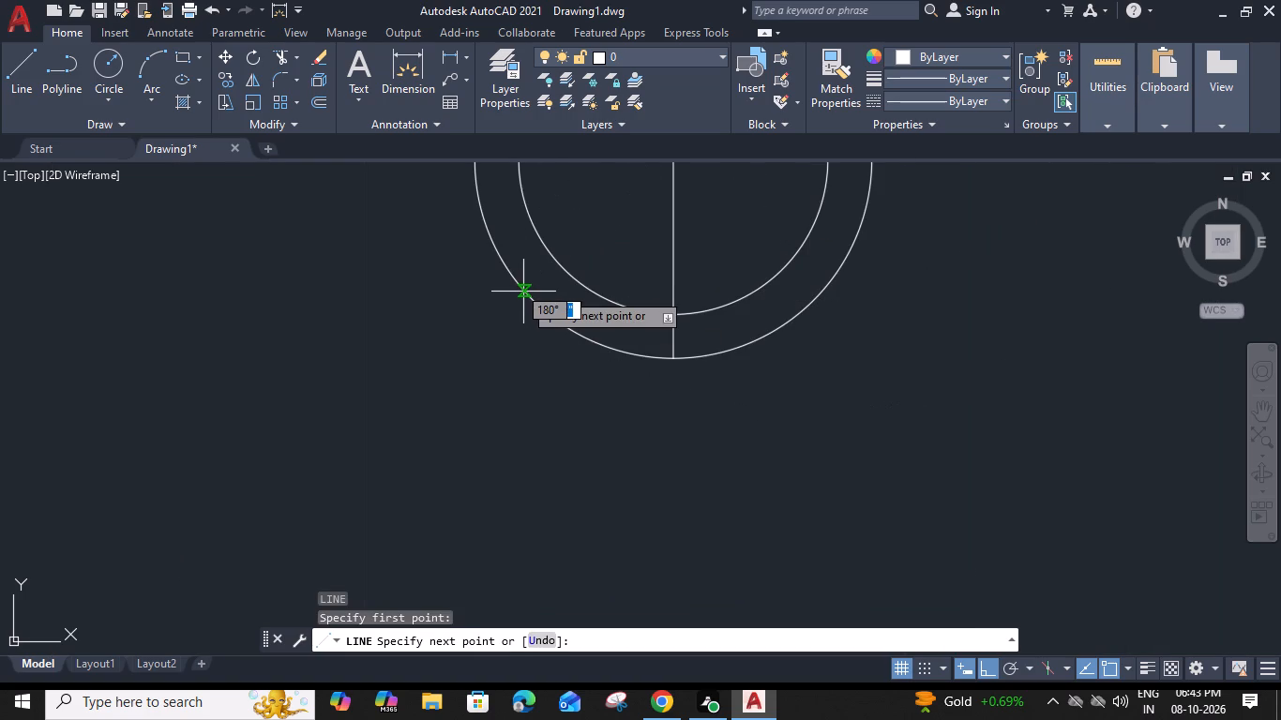
pyautogui.click(520, 288)
pyautogui.press('Escape')
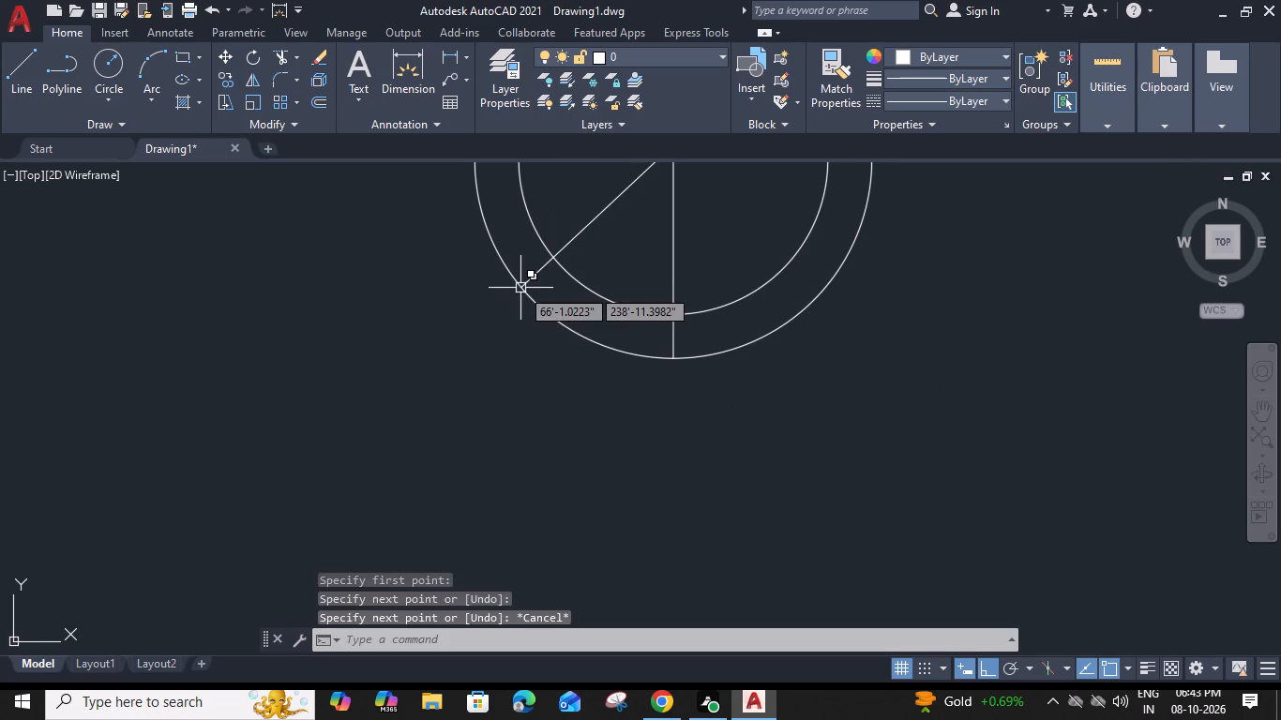
# Move the diagonal line by its midpoint onto the center where the vertical and horizontal lines cross.
pyautogui.scroll(-3, 616, 299)
pyautogui.scroll(2, 637, 266)
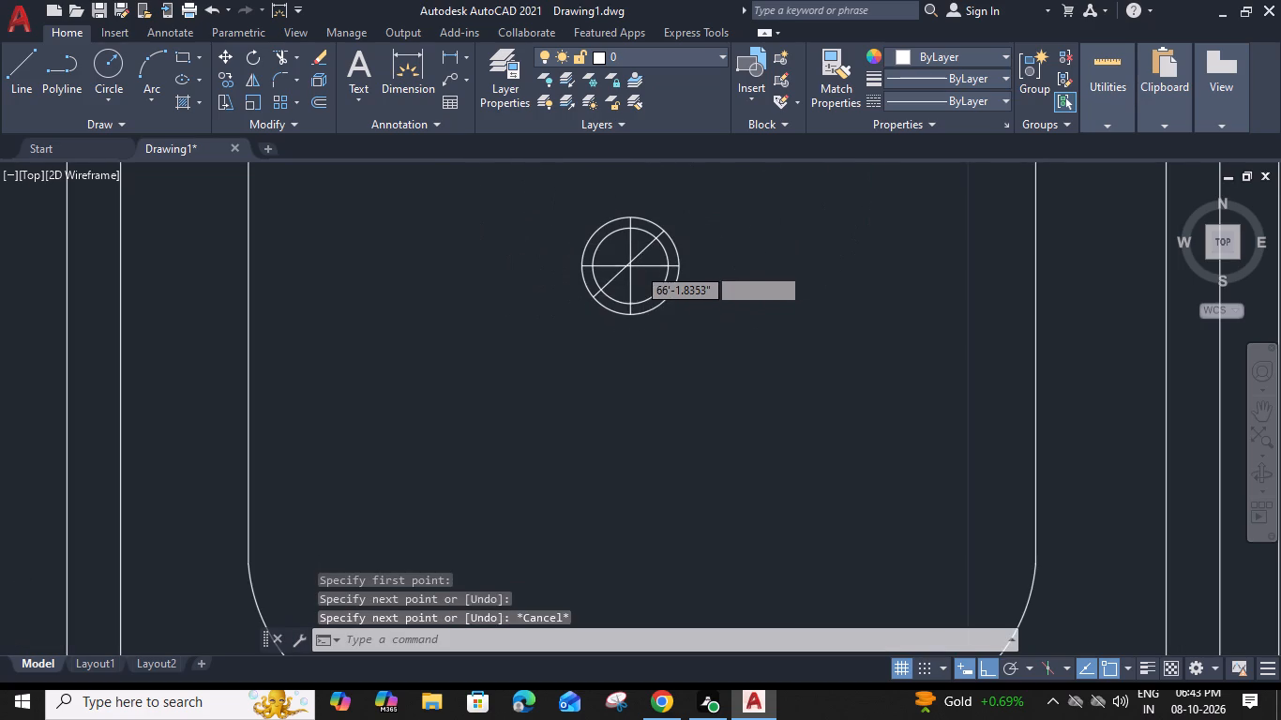
pyautogui.scroll(1, 637, 266)
pyautogui.click(625, 232)
pyautogui.write('M')
pyautogui.press('space')
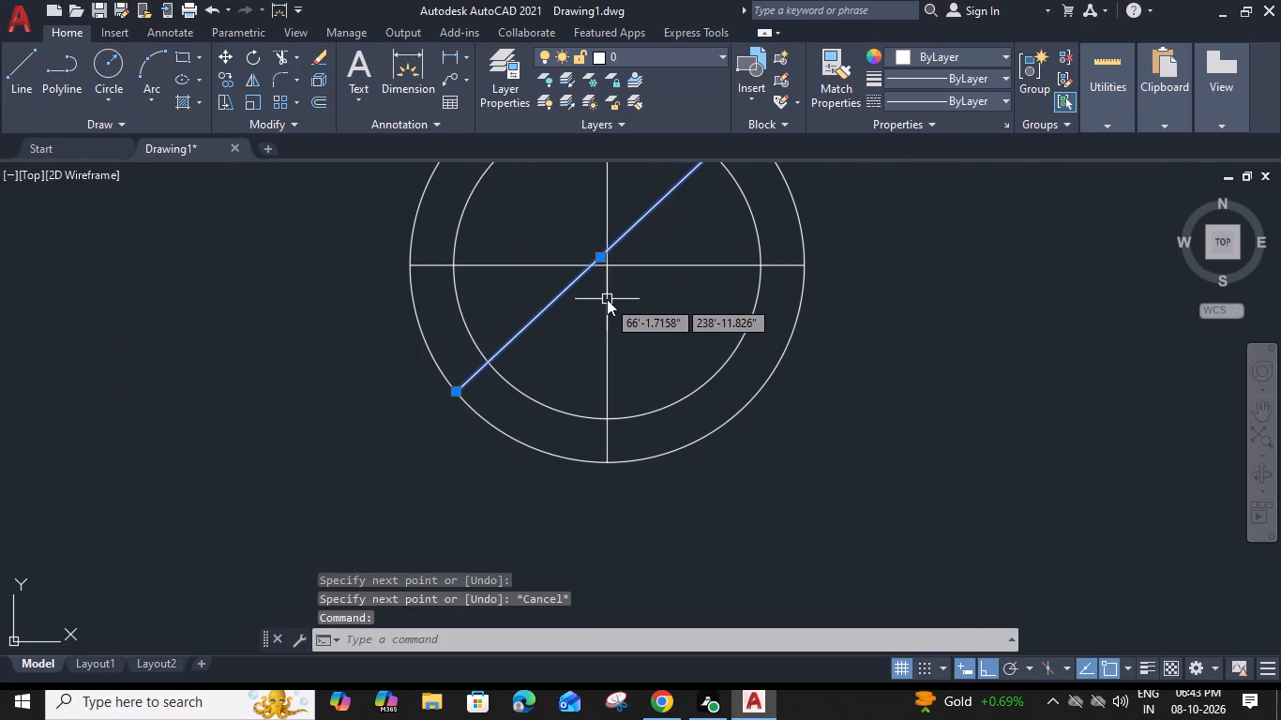
pyautogui.scroll(3, 600, 257)
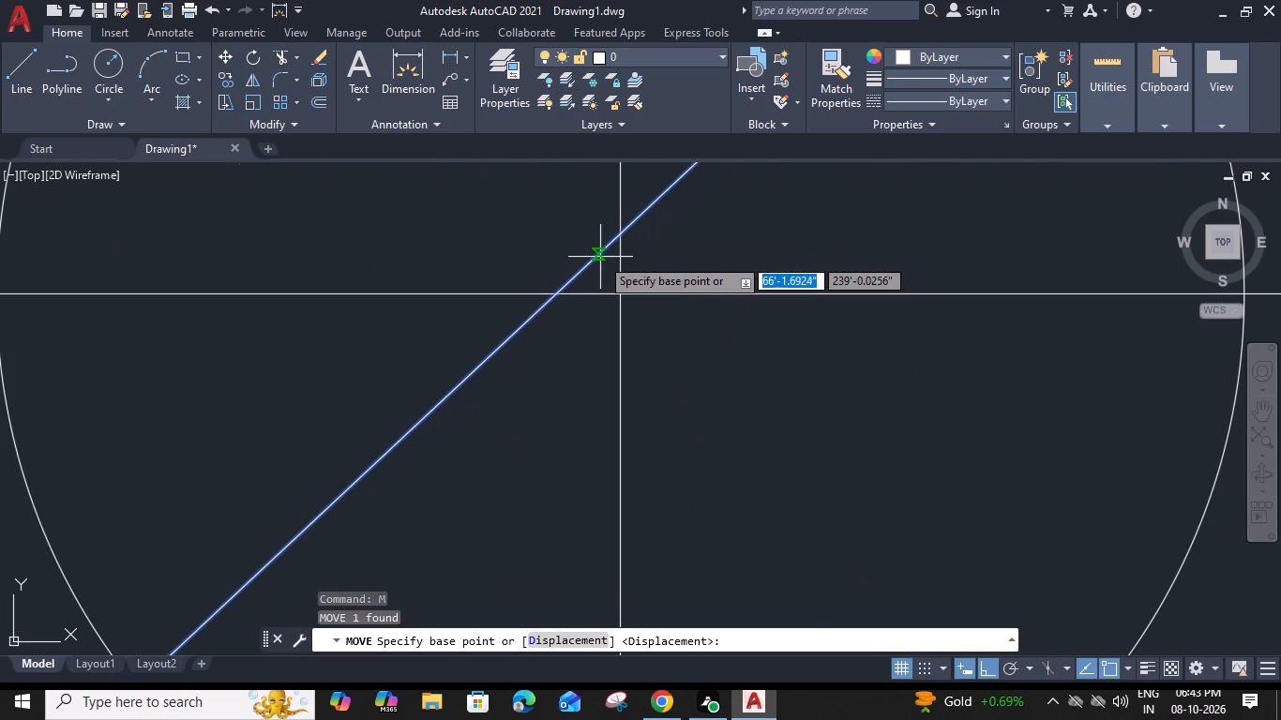
pyautogui.click(591, 263)
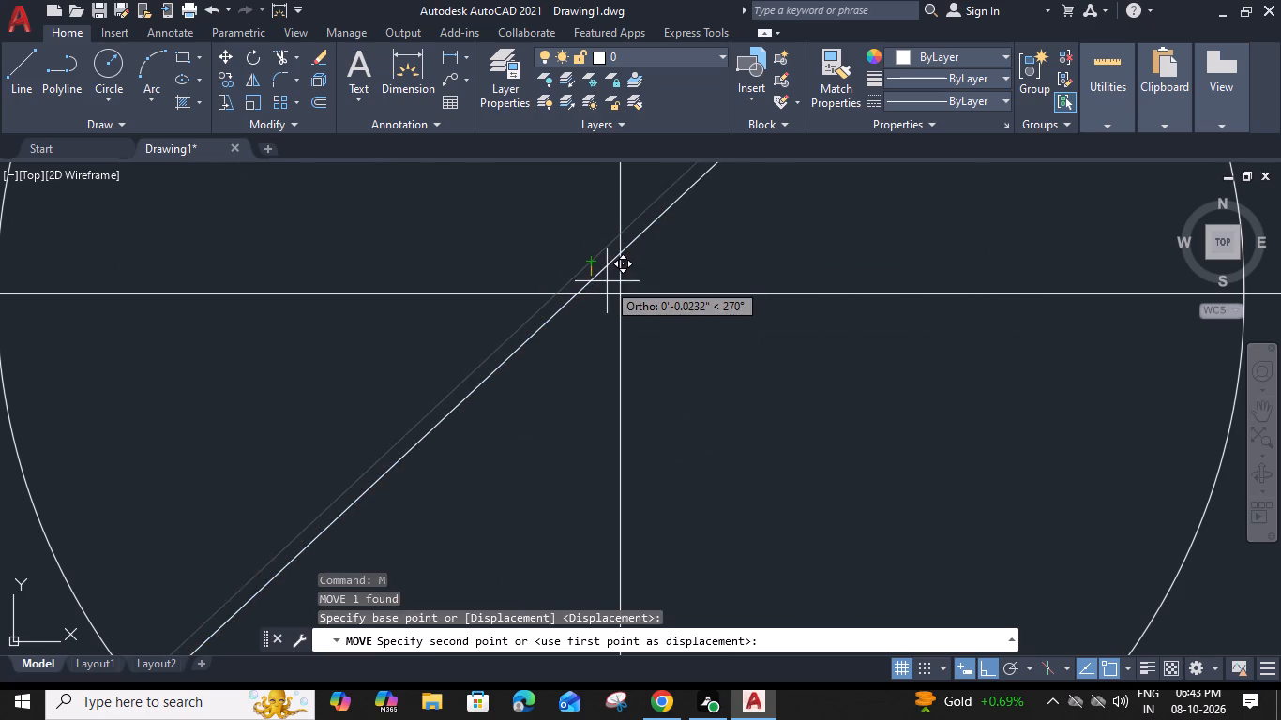
pyautogui.click(619, 295)
pyautogui.scroll(-4, 625, 303)
pyautogui.moveTo(681, 358); pyautogui.dragTo(668, 362, button='middle')
pyautogui.press('m')
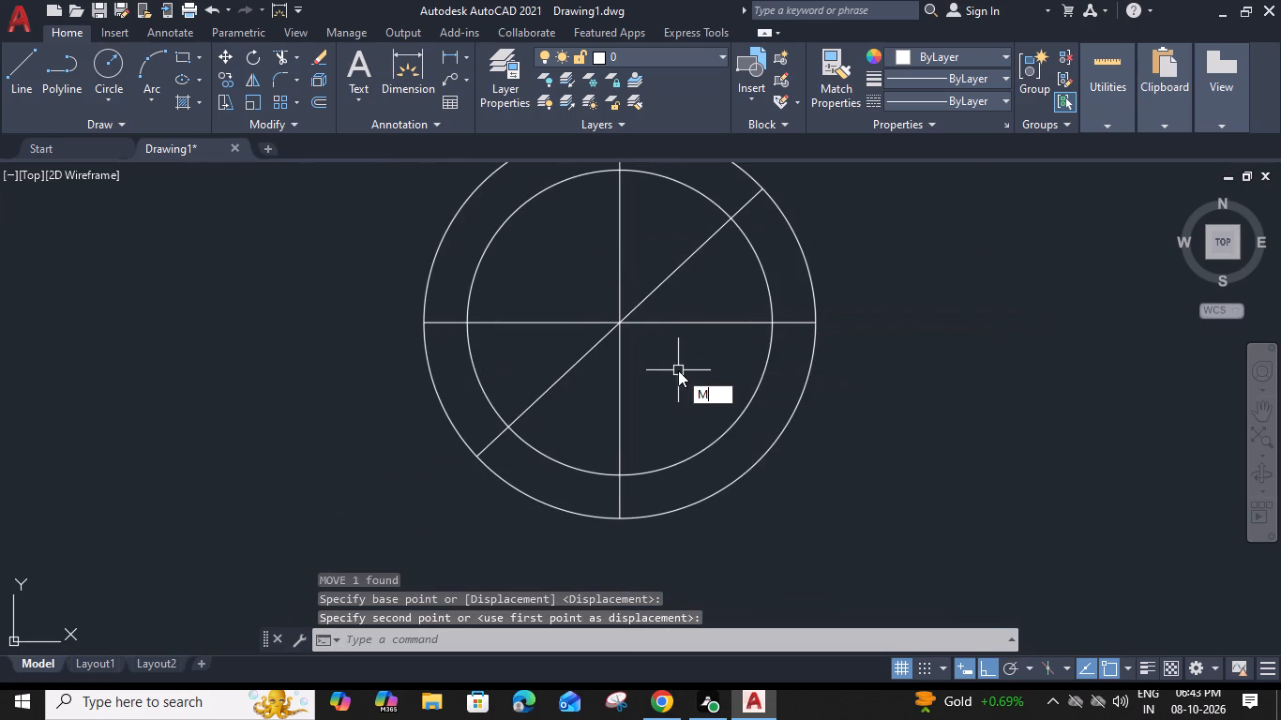
pyautogui.press('Escape')
# Draw the opposite diagonal from the outer circle's upper left to its lower right.
pyautogui.write('L')
pyautogui.press('space')
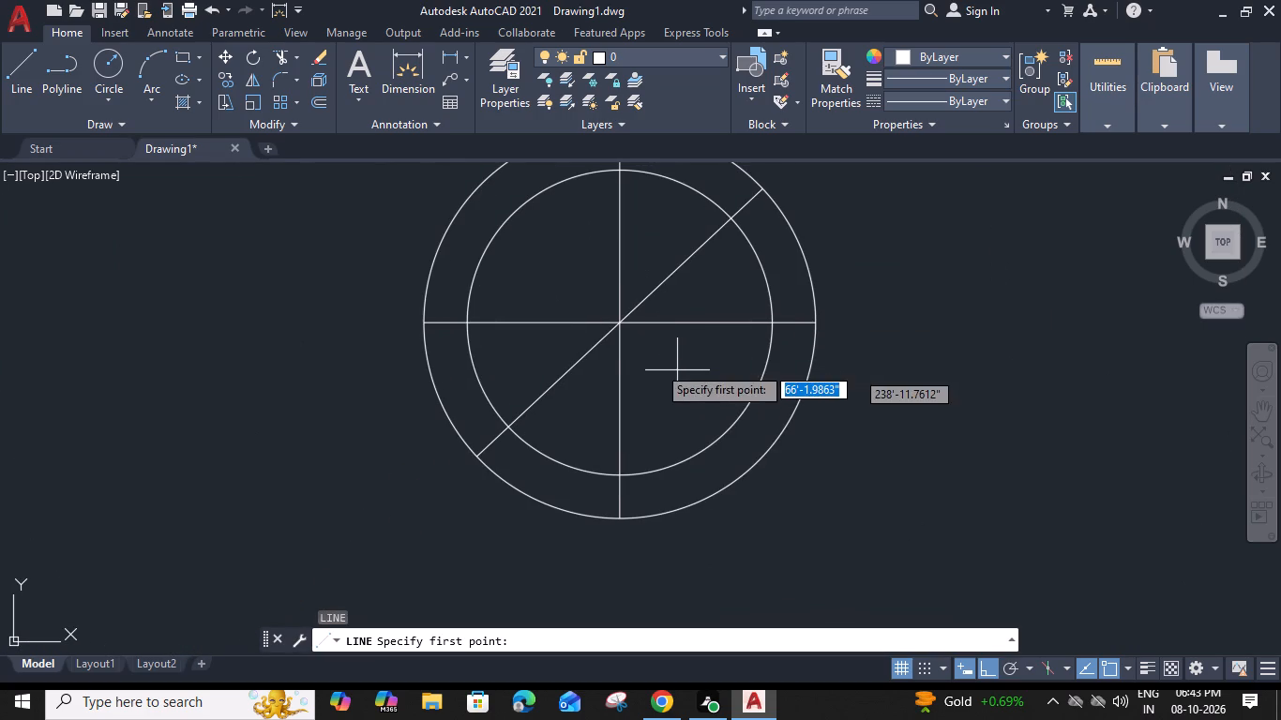
pyautogui.click(476, 191)
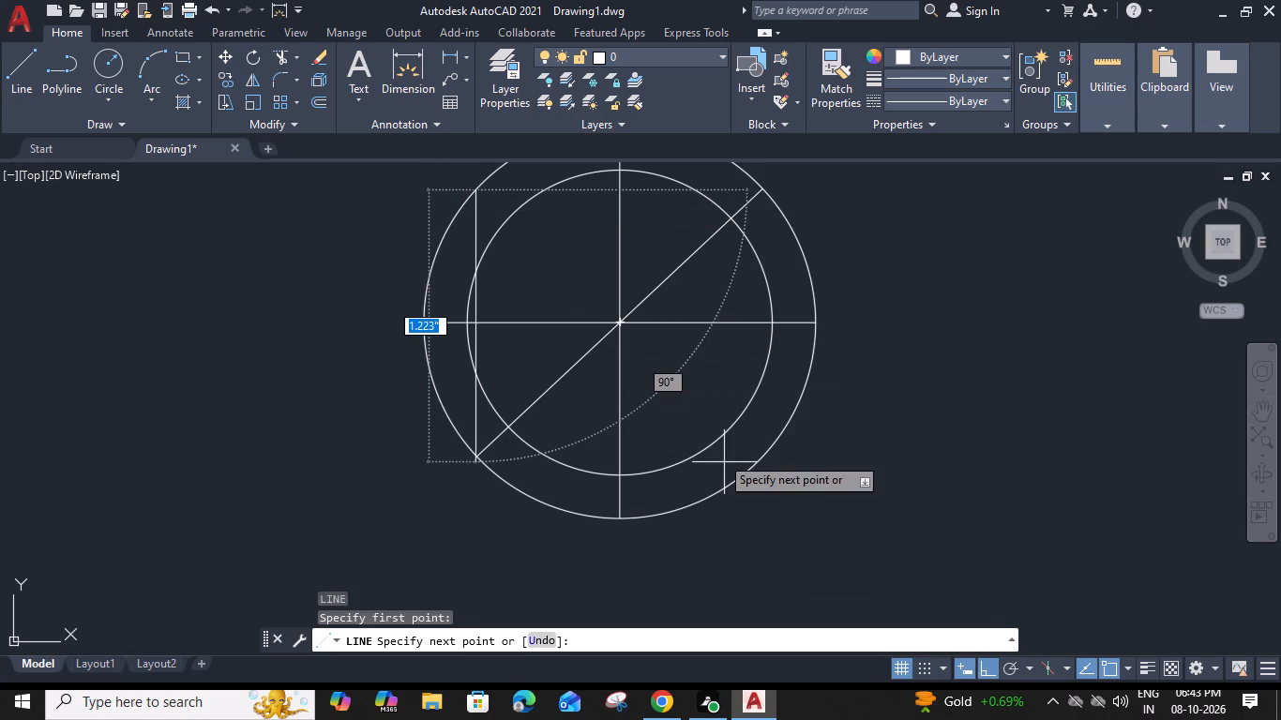
pyautogui.click(761, 457)
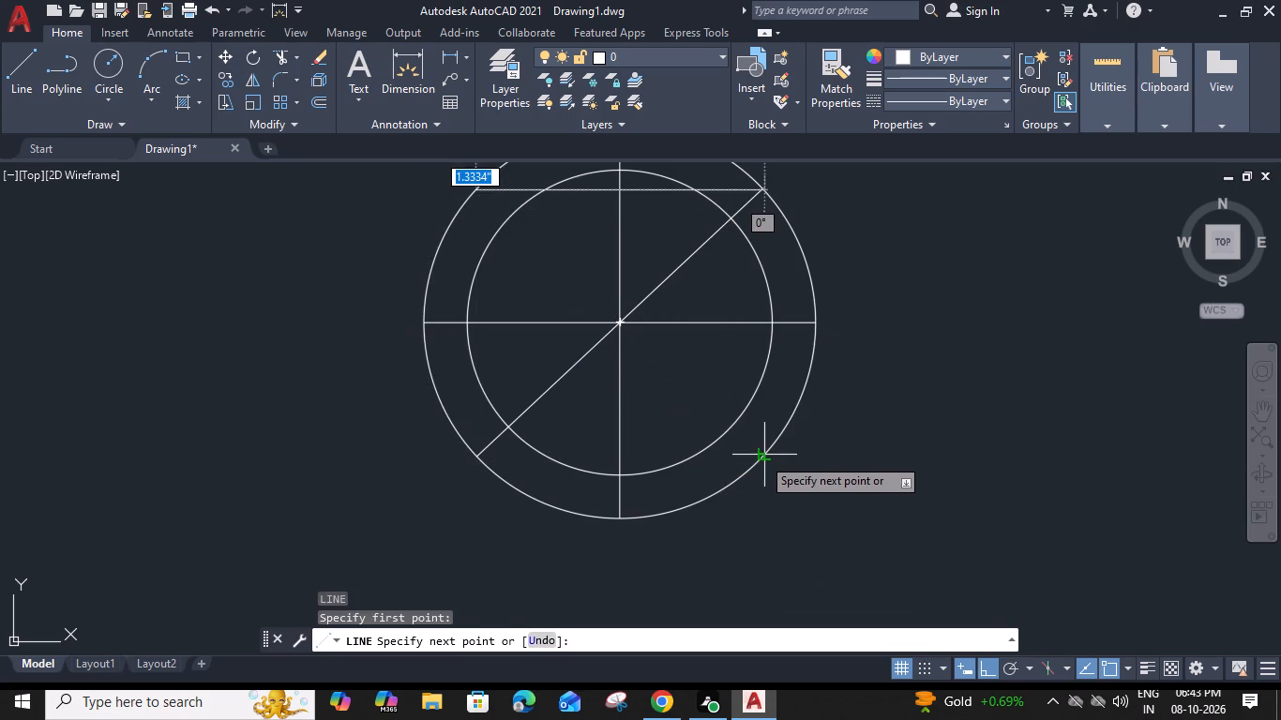
pyautogui.press('Escape')
pyautogui.scroll(-3, 761, 457)
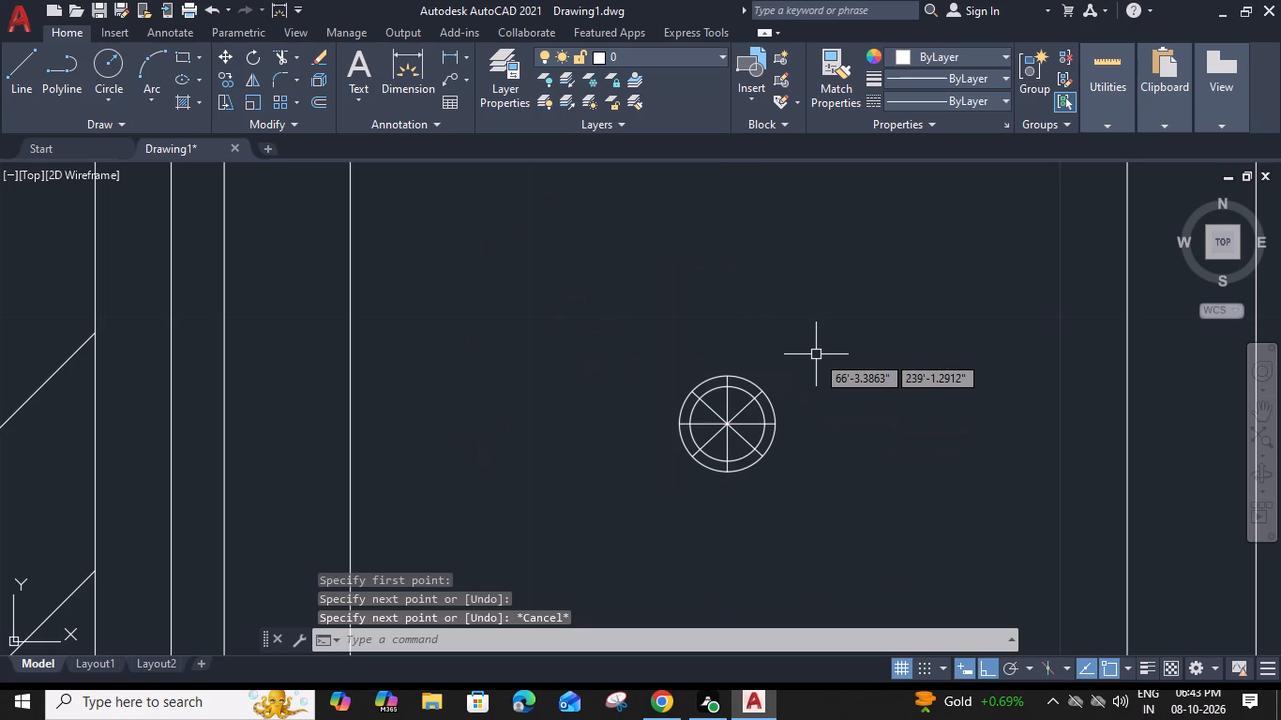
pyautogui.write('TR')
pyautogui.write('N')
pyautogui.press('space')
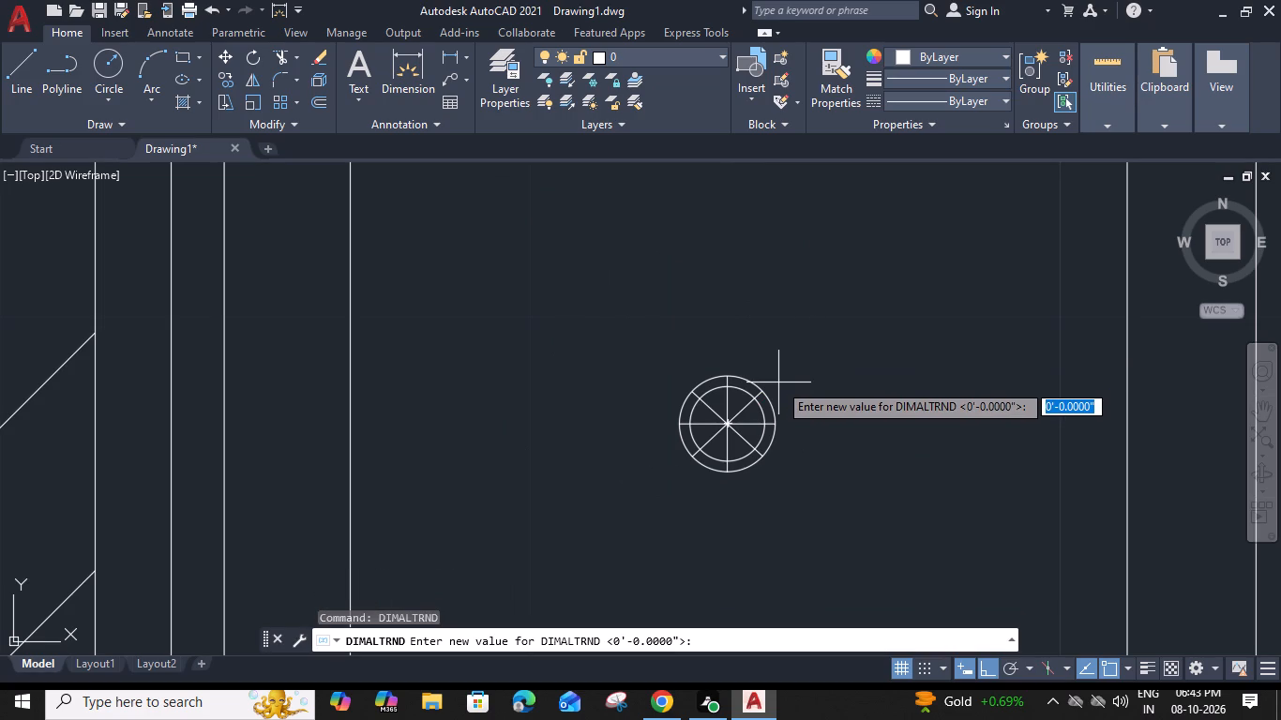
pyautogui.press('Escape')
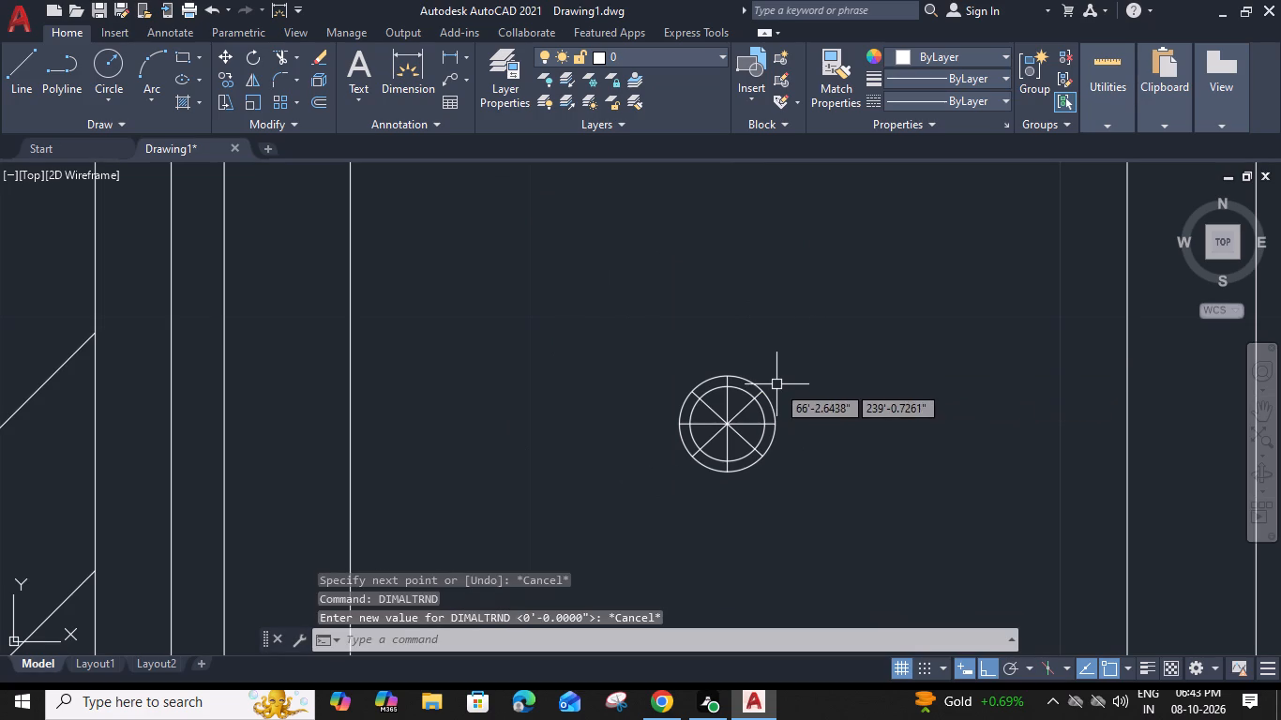
# Trim all eight spoke ends between the drain's inner and outer circles so the spokes stop at the inner circle.
pyautogui.write('TR')
pyautogui.press('space')
pyautogui.scroll(3, 776, 384)
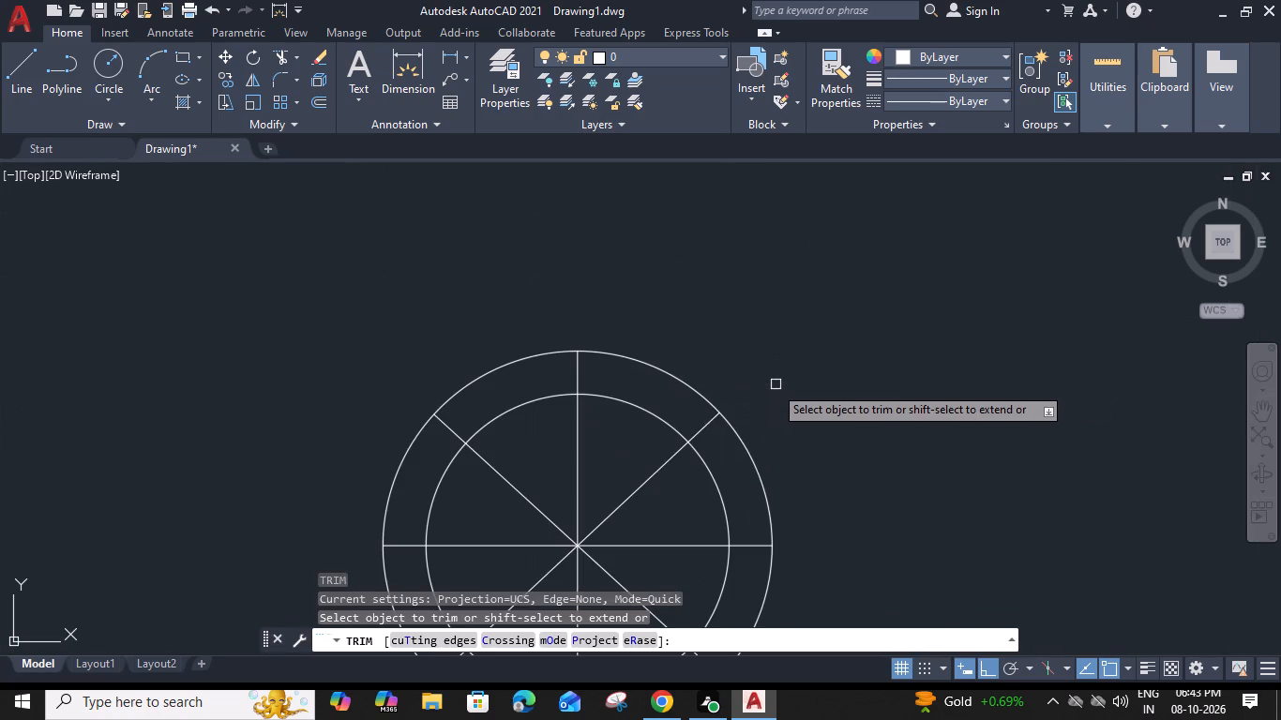
pyautogui.click(707, 421)
pyautogui.click(578, 379)
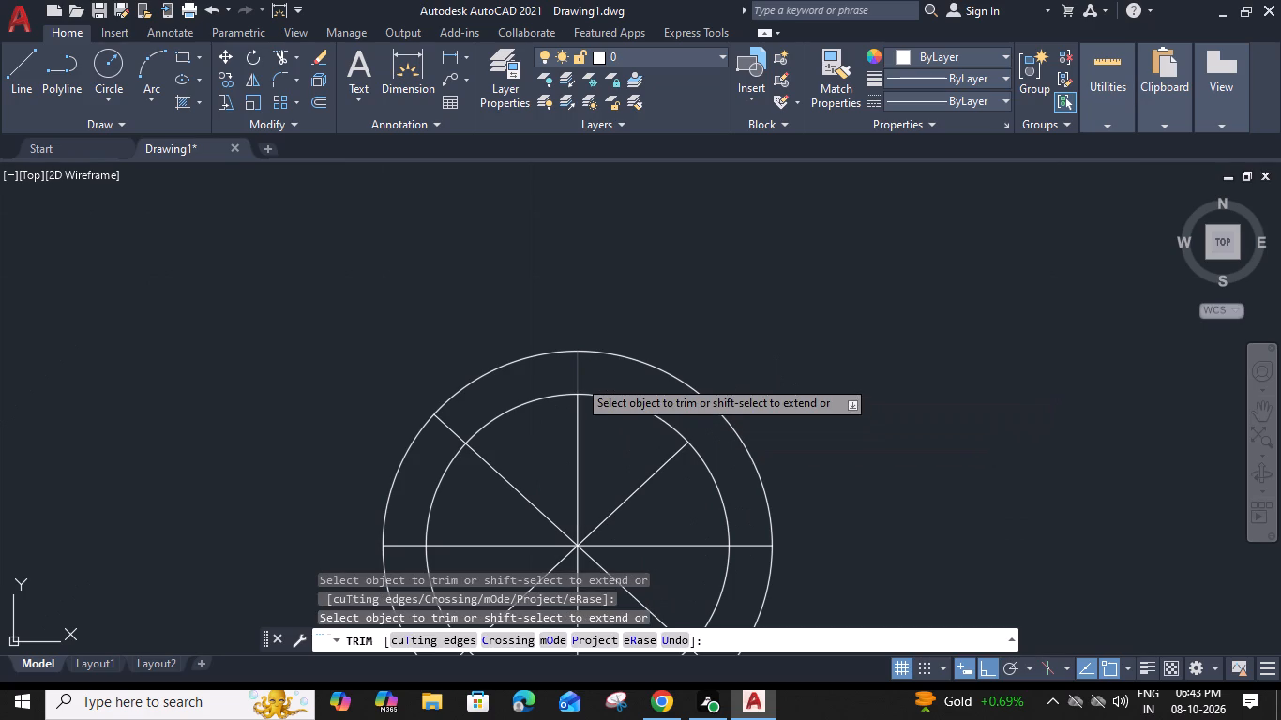
pyautogui.click(445, 426)
pyautogui.moveTo(535, 474); pyautogui.dragTo(544, 352, button='middle')
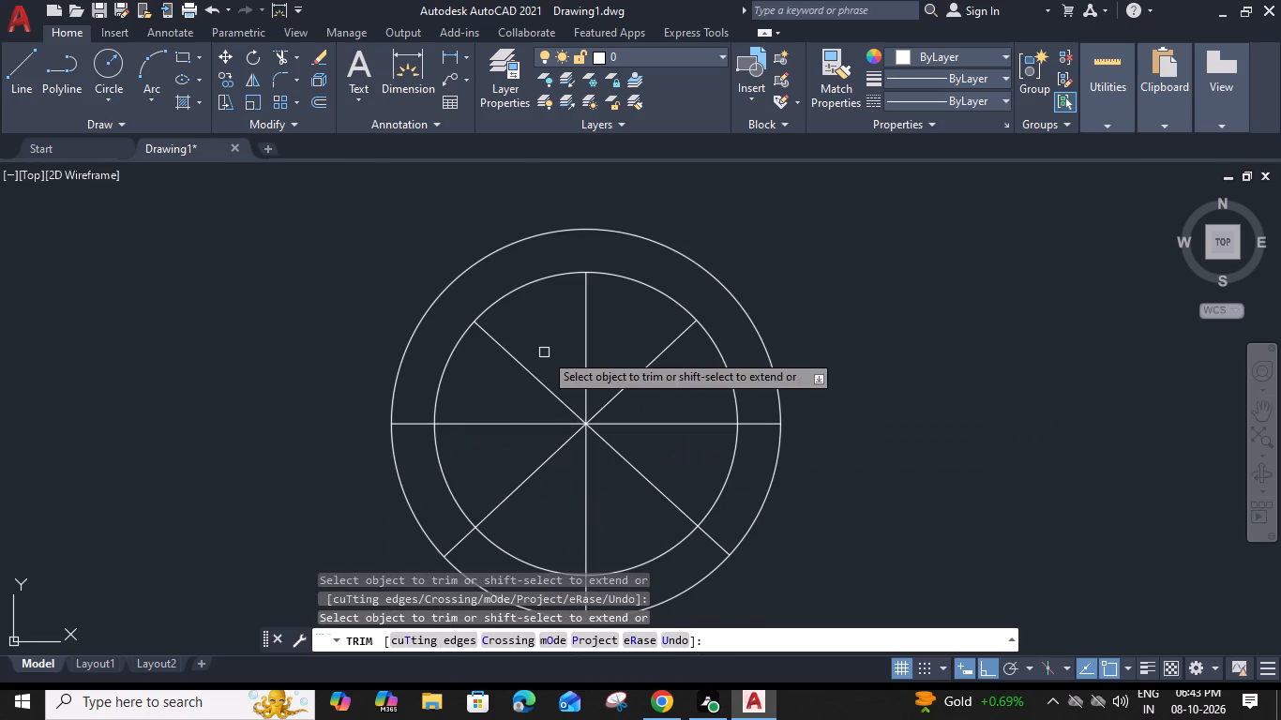
pyautogui.moveTo(597, 541); pyautogui.dragTo(615, 480, button='middle')
pyautogui.click(604, 535)
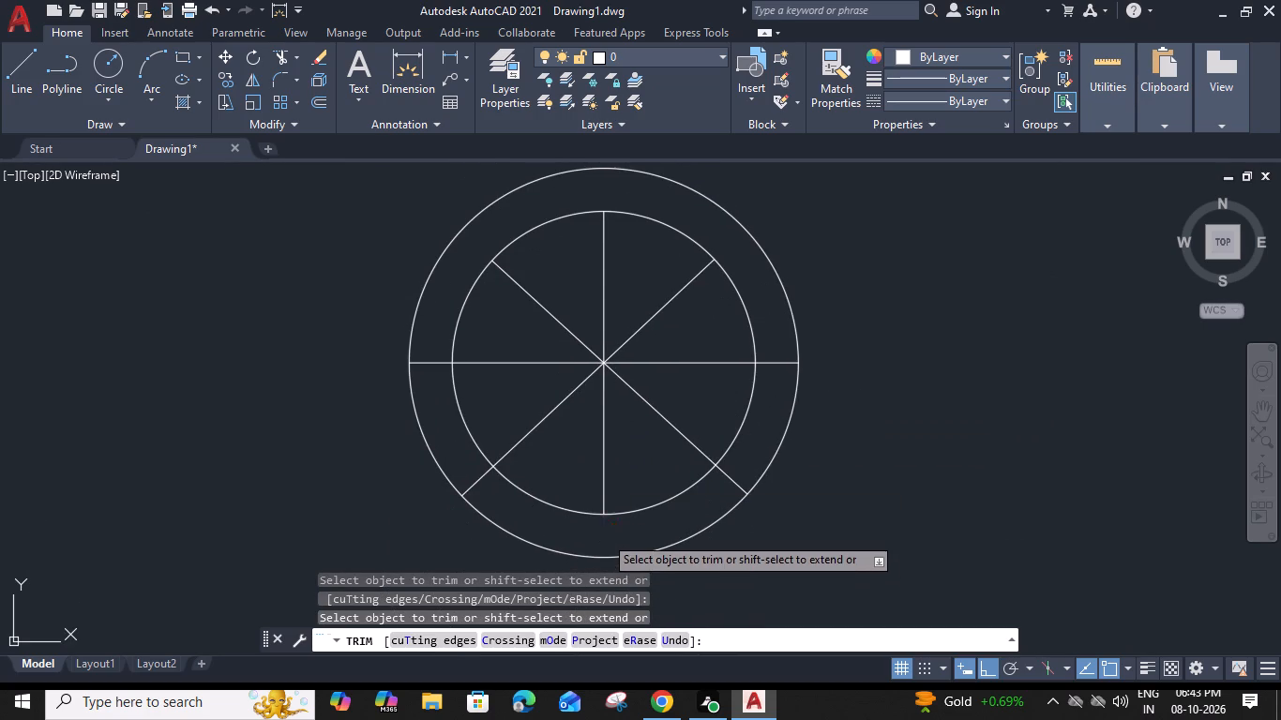
pyautogui.click(480, 483)
pyautogui.moveTo(731, 480); pyautogui.dragTo(731, 472)
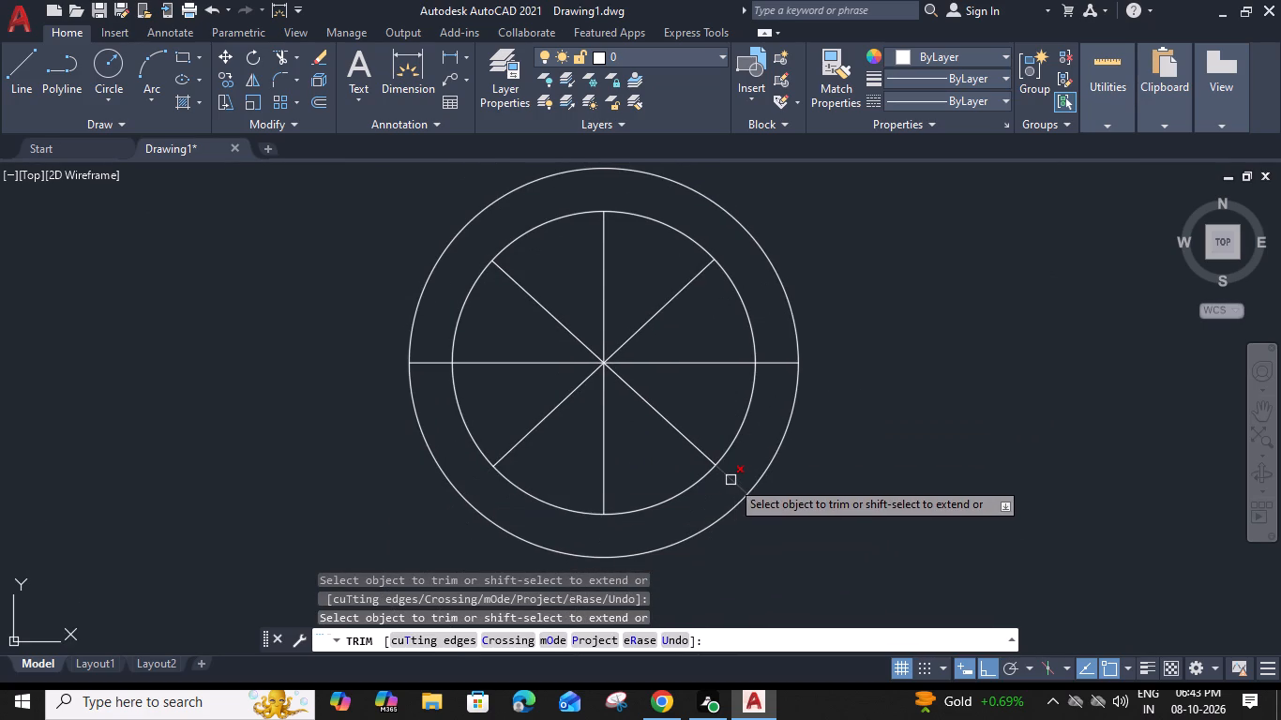
pyautogui.click(772, 367)
pyautogui.click(769, 347)
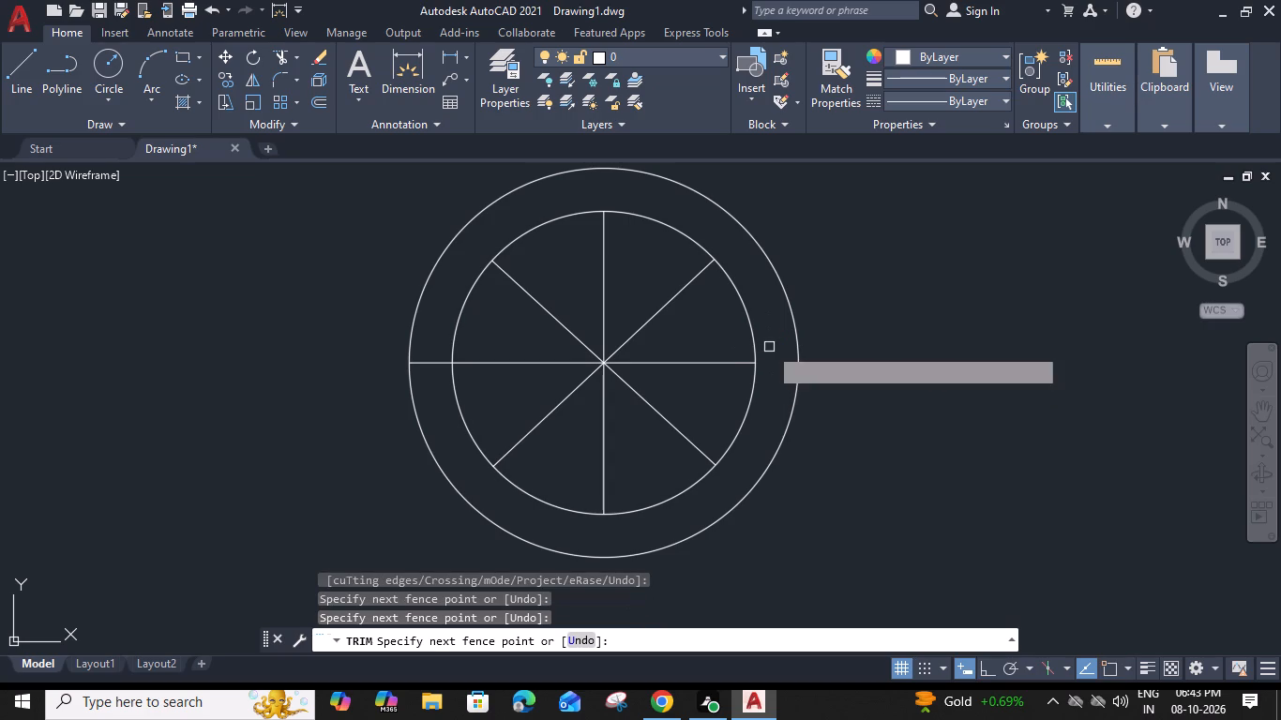
pyautogui.click(440, 357)
pyautogui.click(429, 391)
pyautogui.scroll(-3, 429, 390)
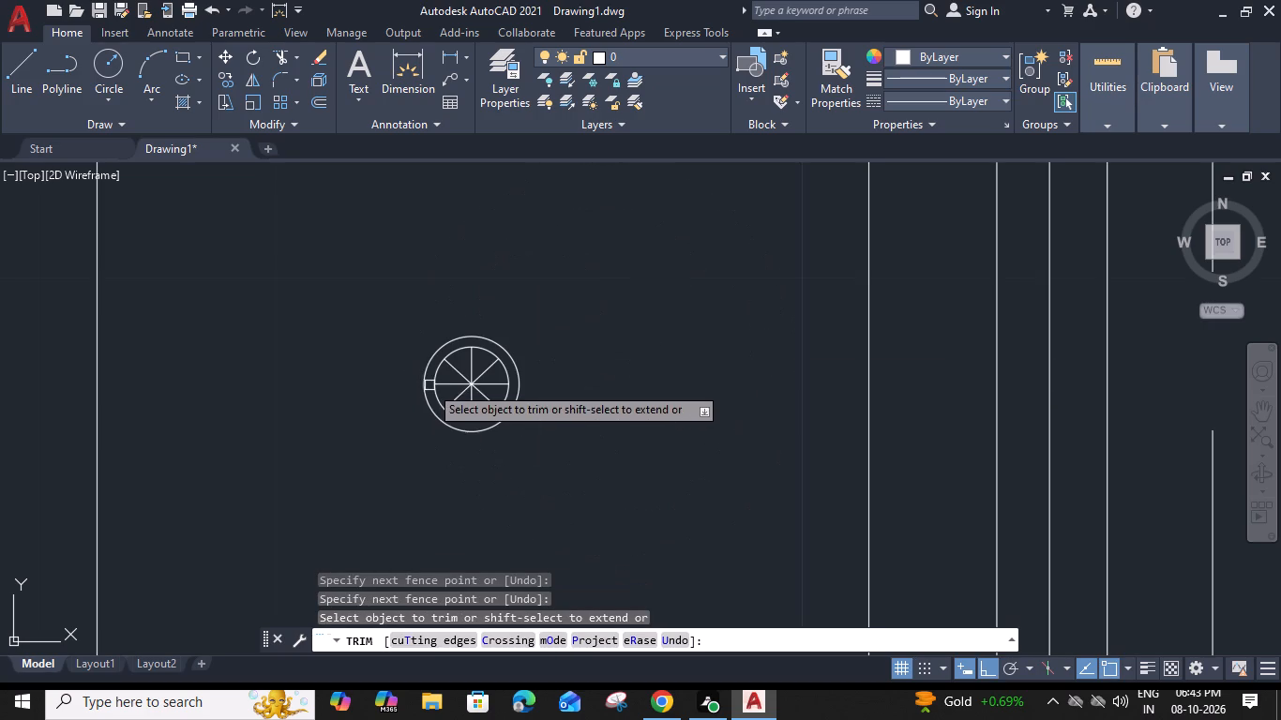
pyautogui.press('Escape')
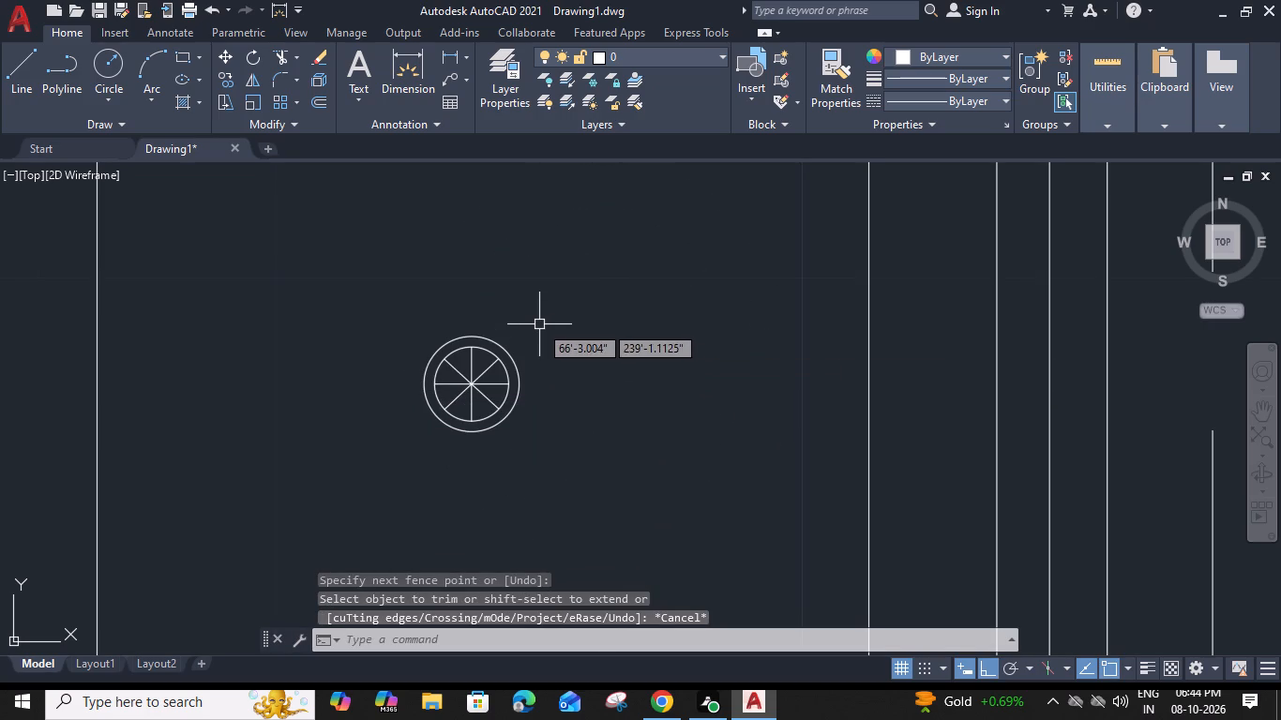
# Group the drain's two circles and four crossing lines into one object.
pyautogui.click(539, 310)
pyautogui.click(399, 501)
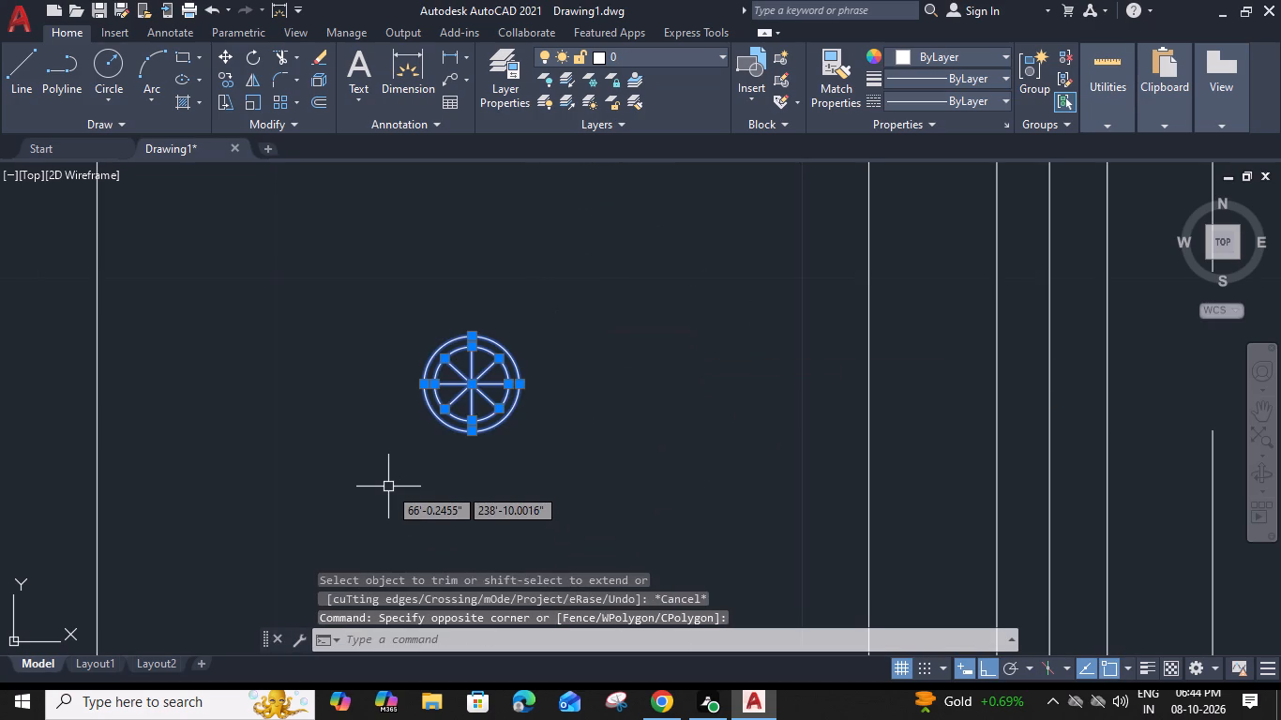
pyautogui.press('g')
pyautogui.press('space')
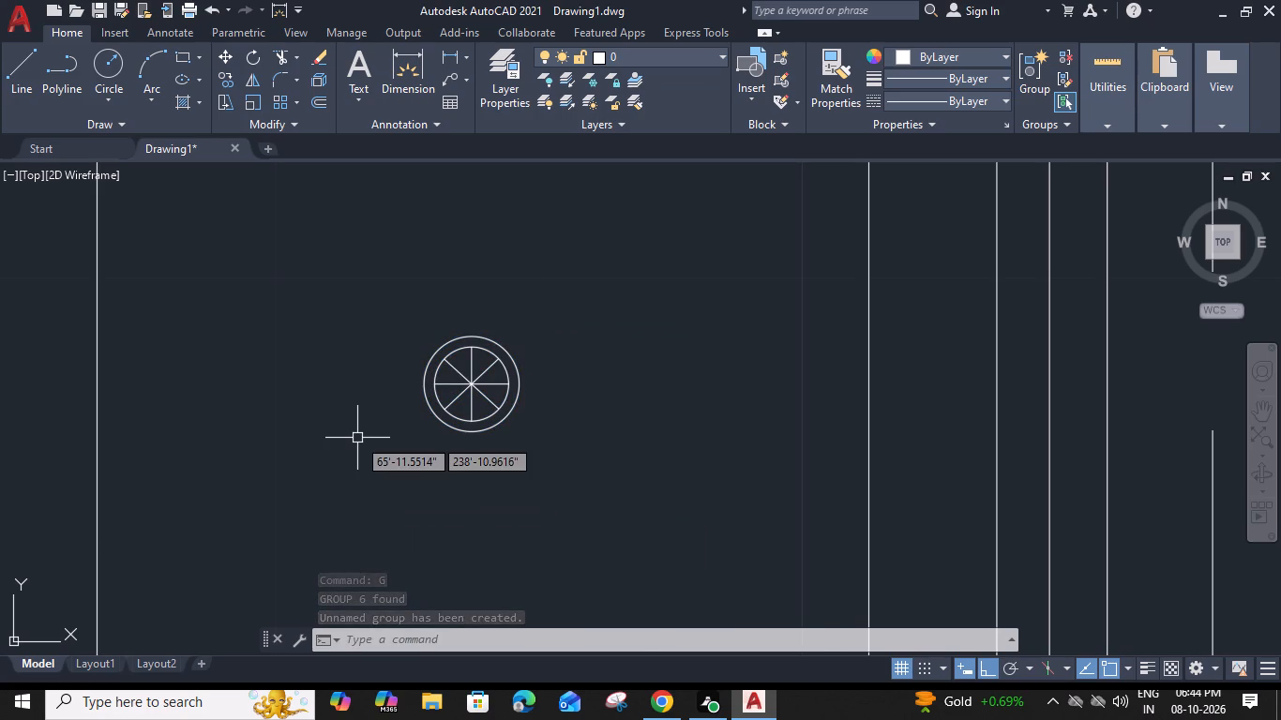
# Draw a horizontal line about 2.38" long from the midpoint of the sink basin's left edge to the inner rim line.
pyautogui.scroll(-1, 351, 427)
pyautogui.moveTo(351, 425); pyautogui.dragTo(594, 380, button='middle')
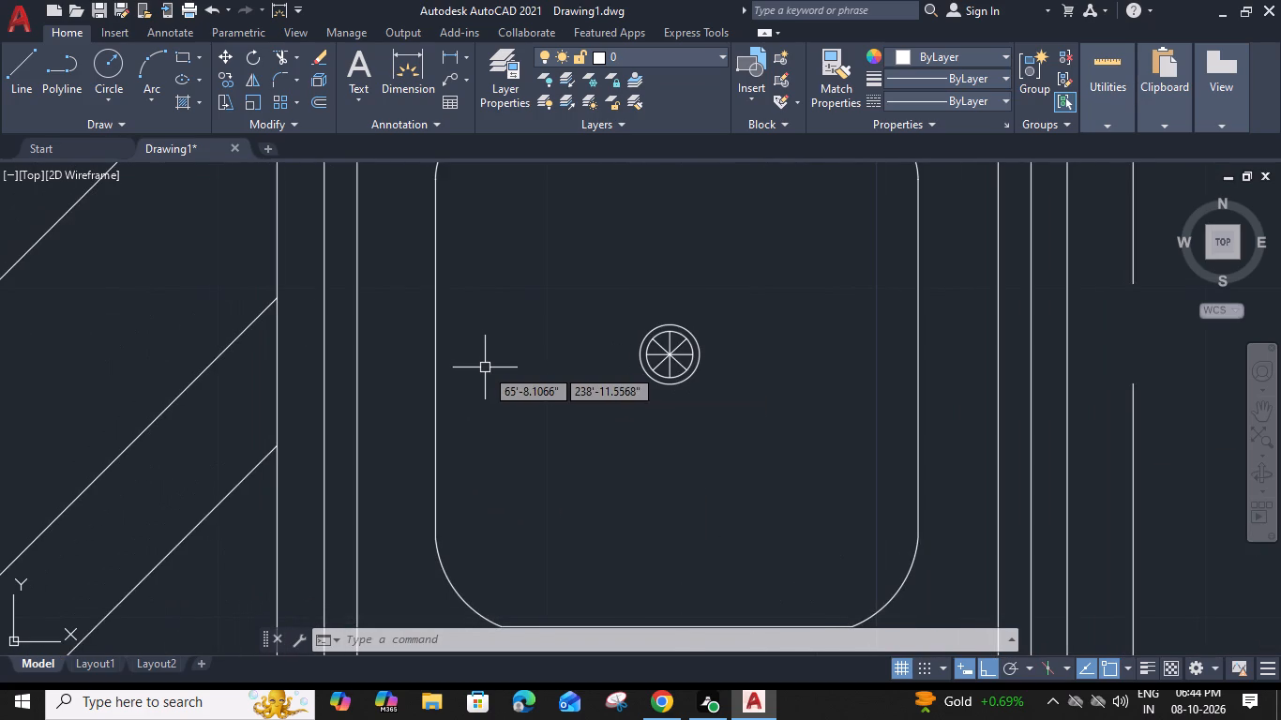
pyautogui.press('l')
pyautogui.press('space')
pyautogui.scroll(-2, 479, 355)
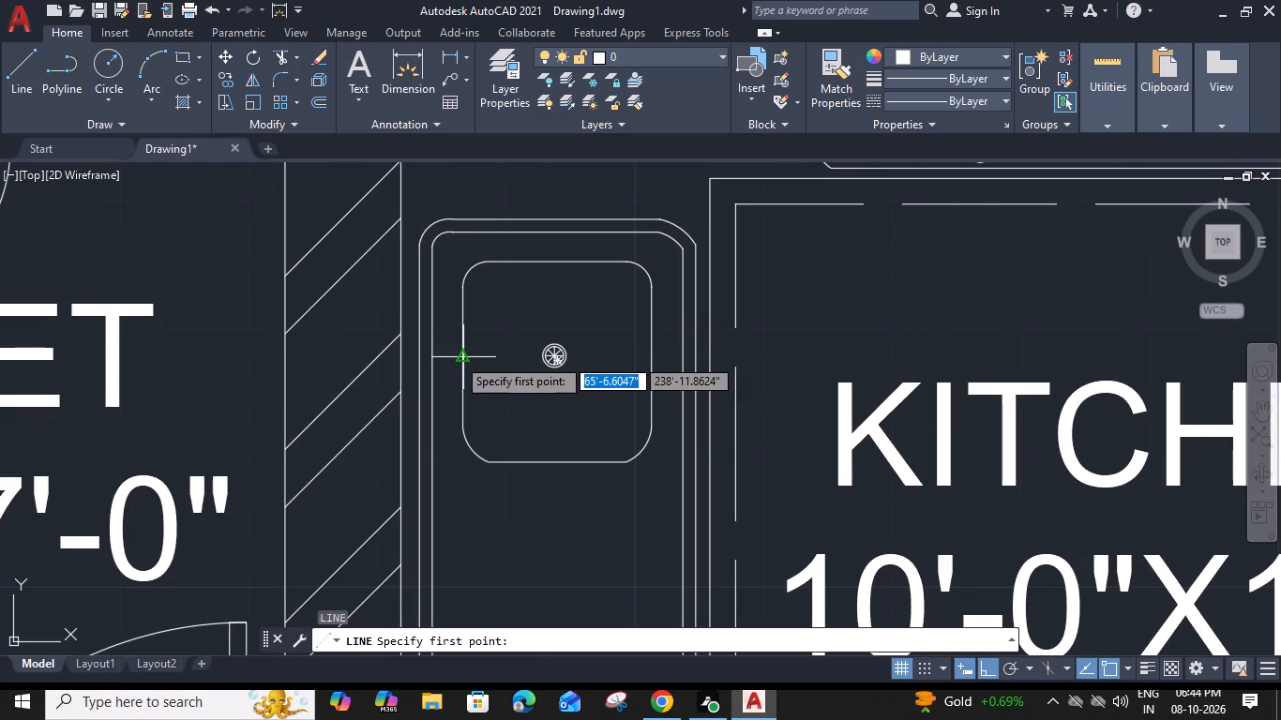
pyautogui.click(464, 355)
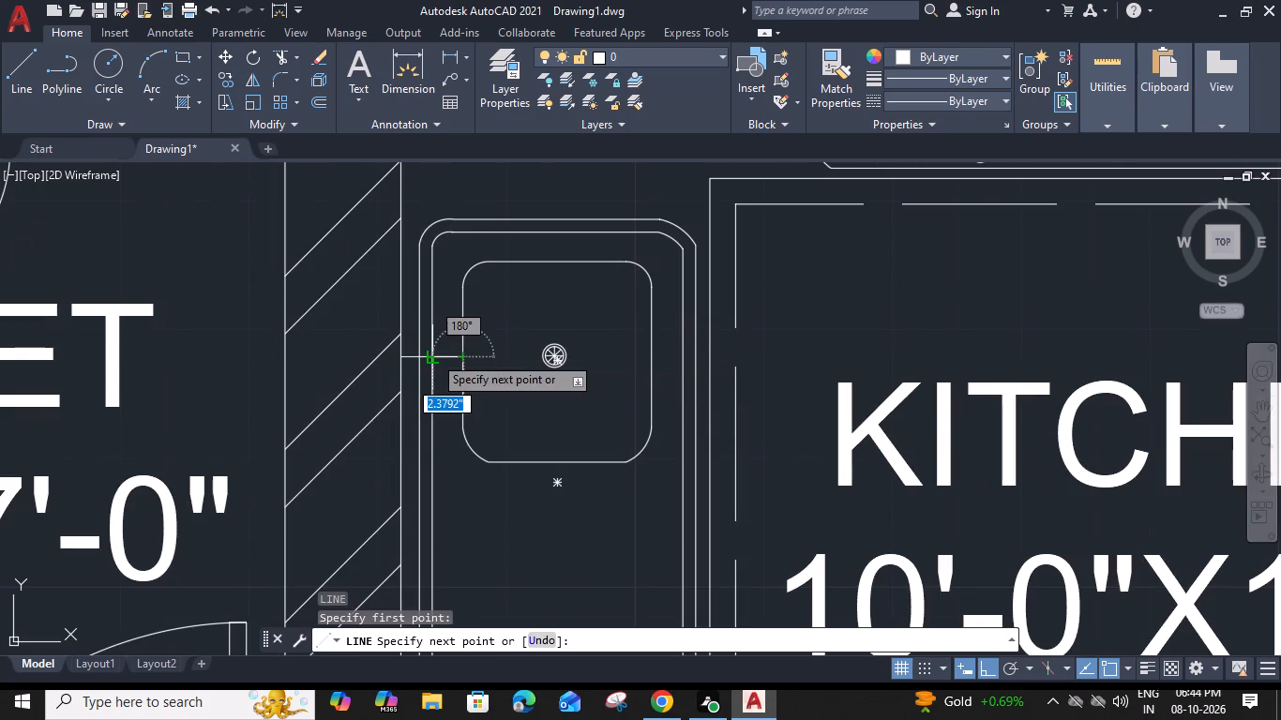
pyautogui.click(433, 355)
pyautogui.press('Escape')
# Stretch the short line's basin-side end about 1.8" horizontally into the basin toward the drain.
pyautogui.scroll(2, 455, 357)
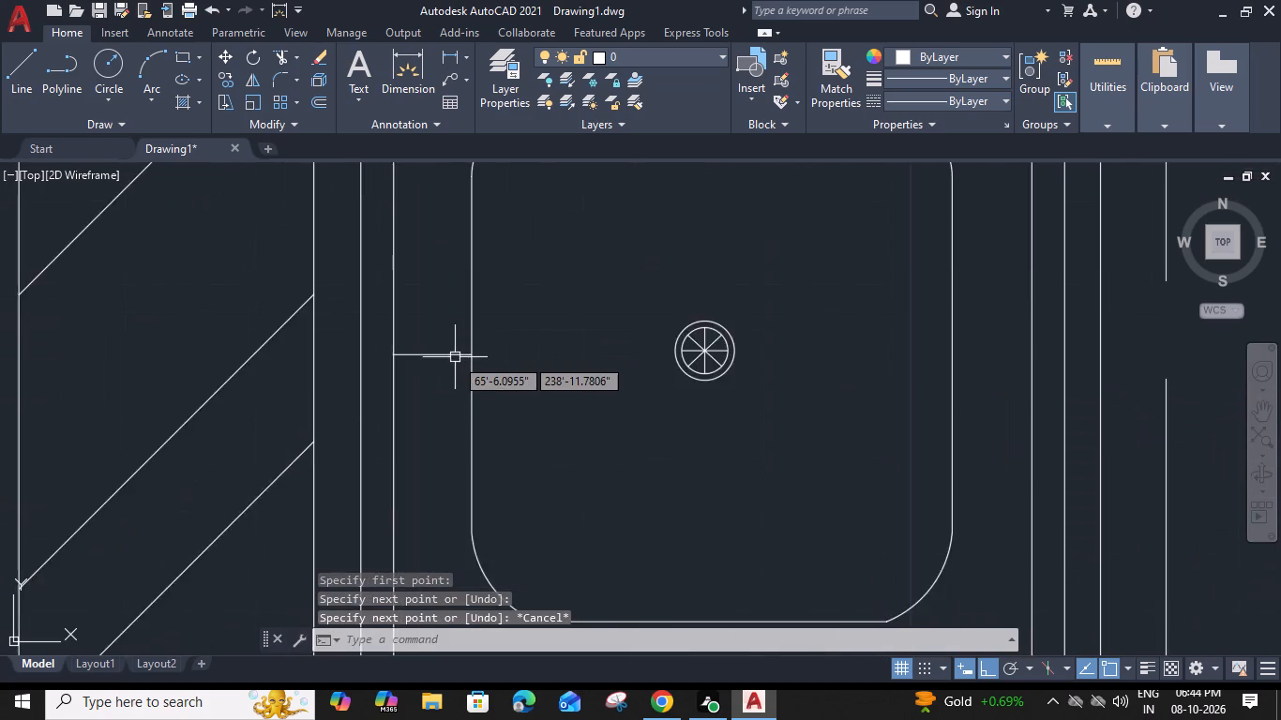
pyautogui.scroll(1, 455, 357)
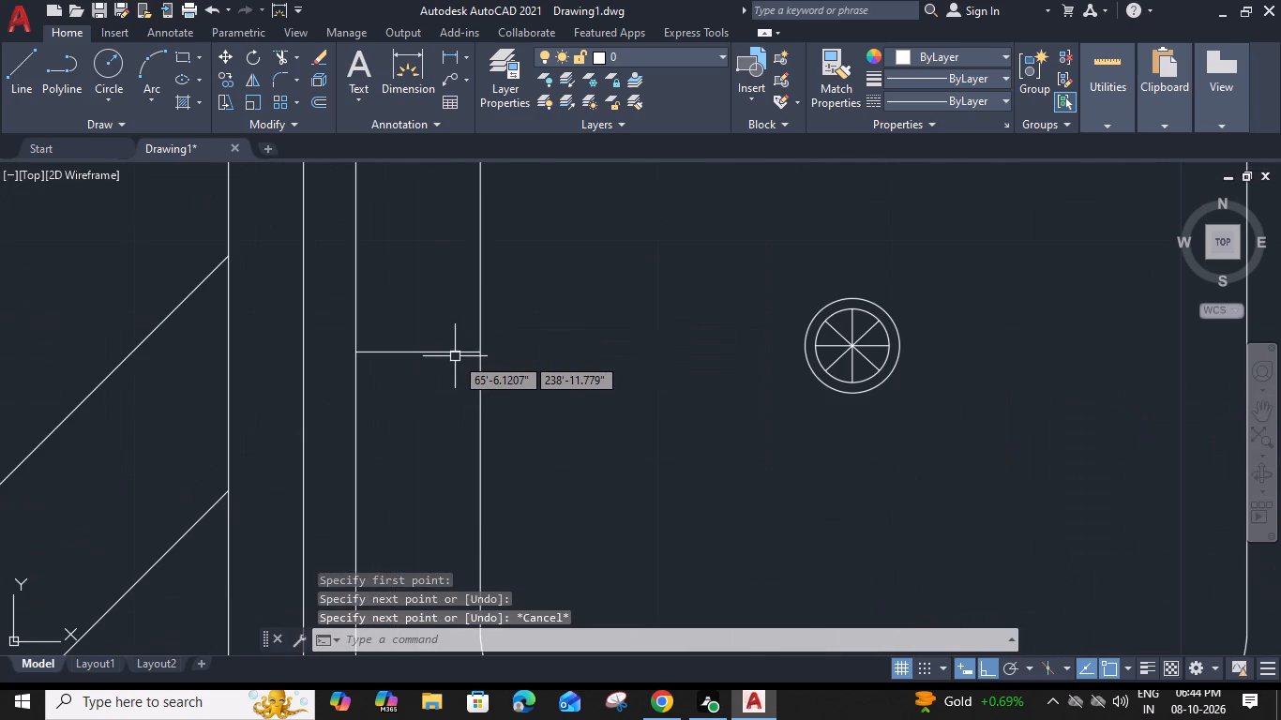
pyautogui.click(454, 354)
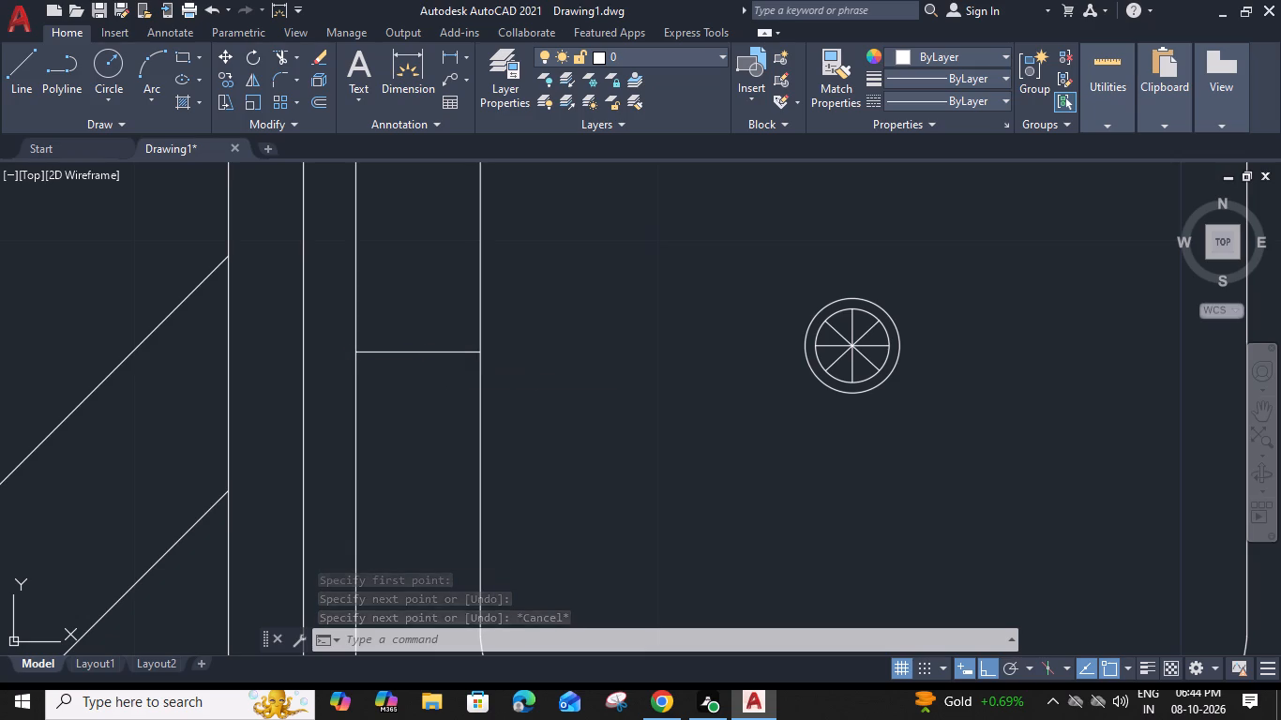
pyautogui.click(479, 350)
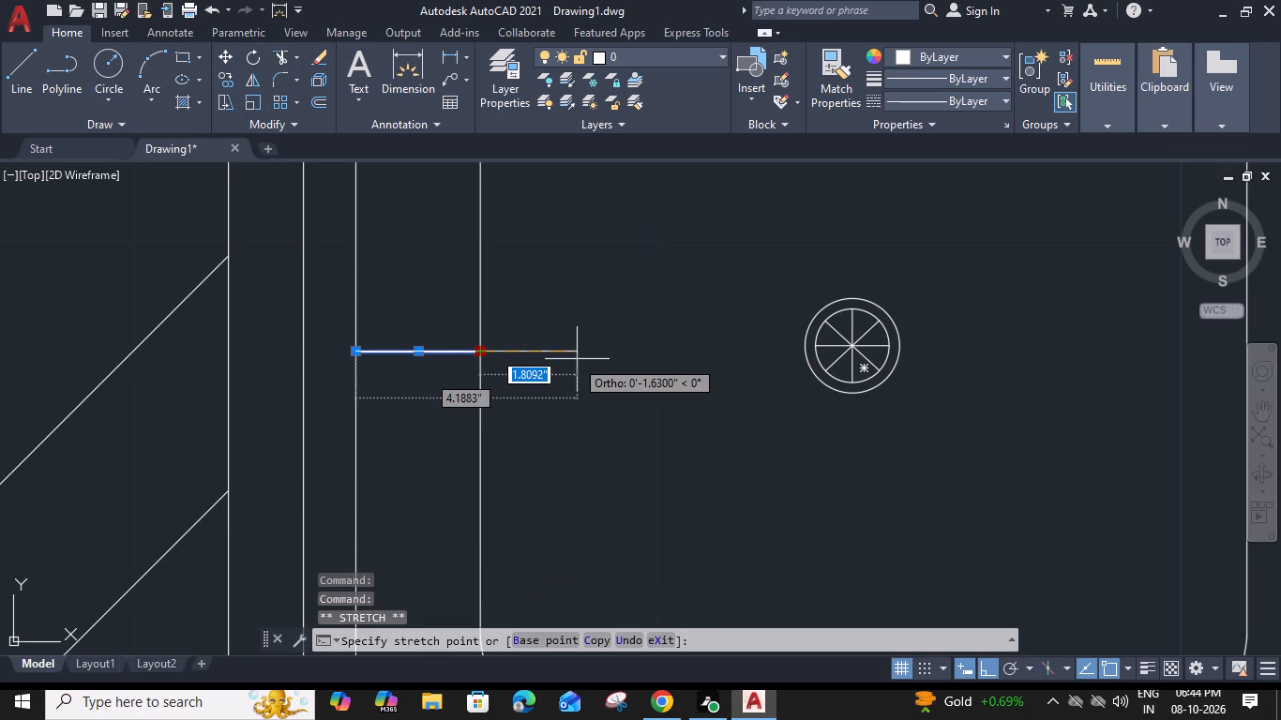
pyautogui.click(577, 359)
pyautogui.press('Escape')
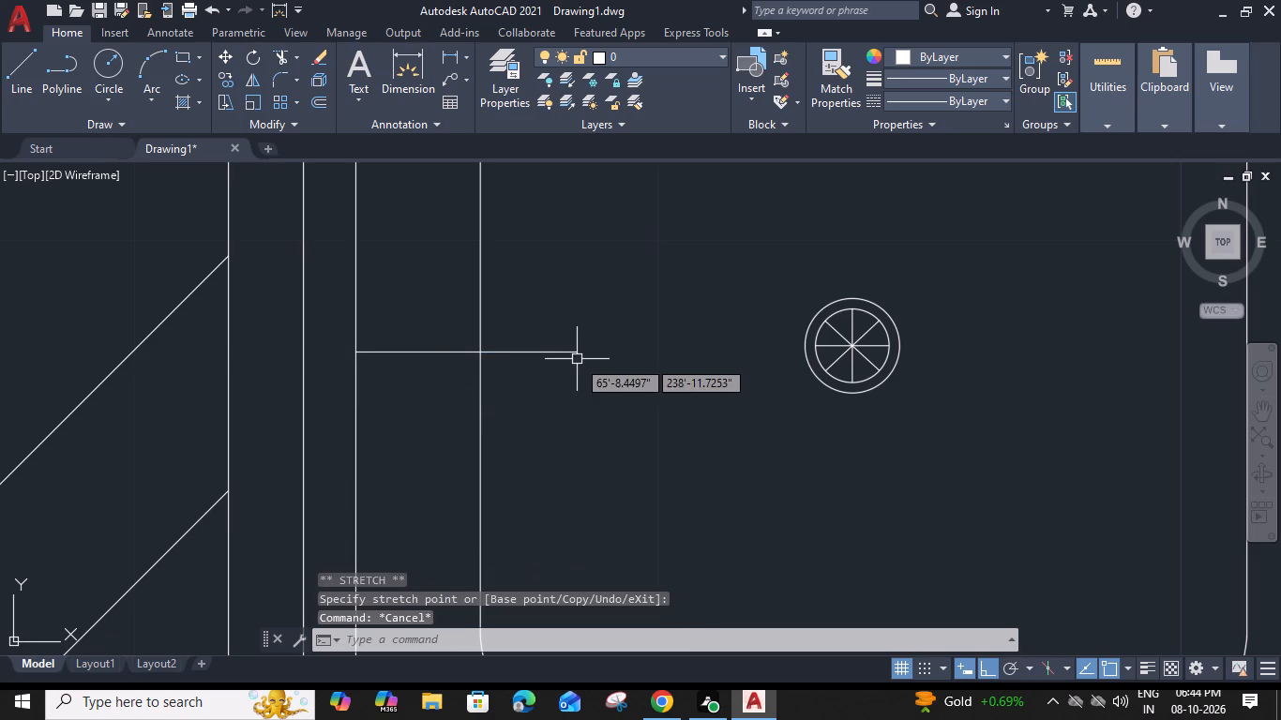
# Offset the horizontal line 0.5" to both sides and erase the original middle line, leaving two parallel faucet edges.
pyautogui.click(559, 352)
pyautogui.write('O')
pyautogui.press('space')
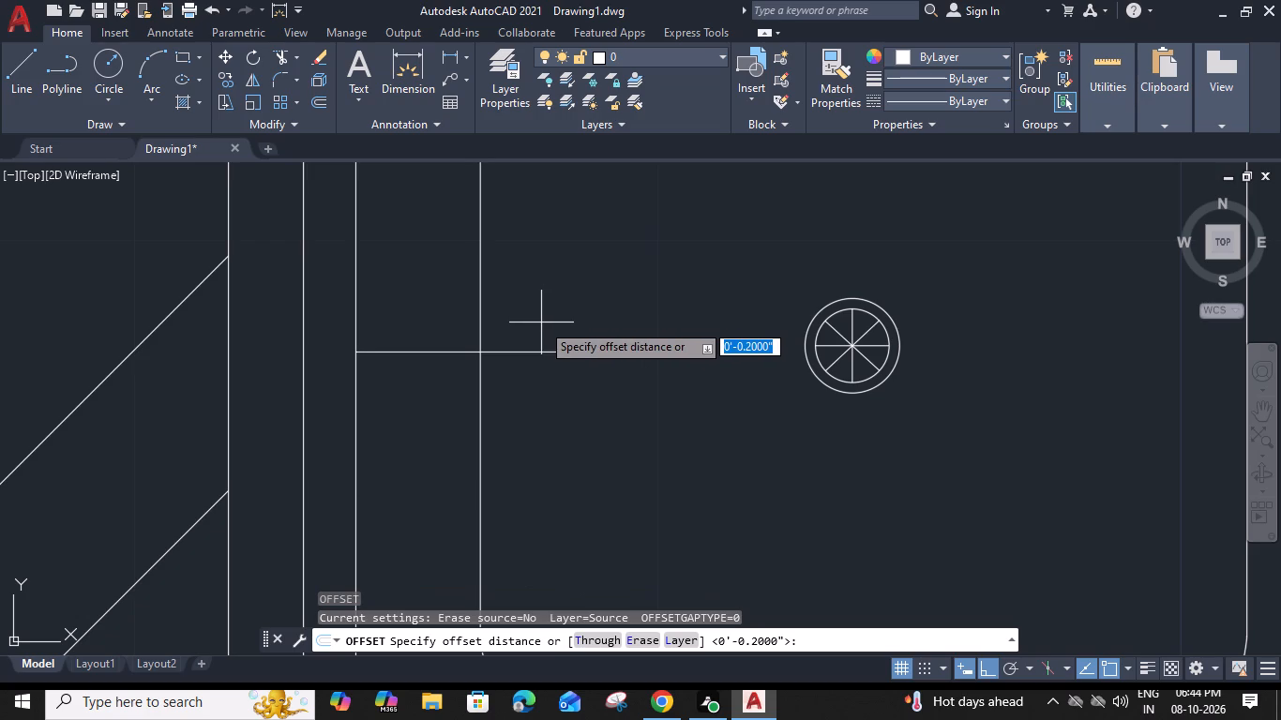
pyautogui.press('0')
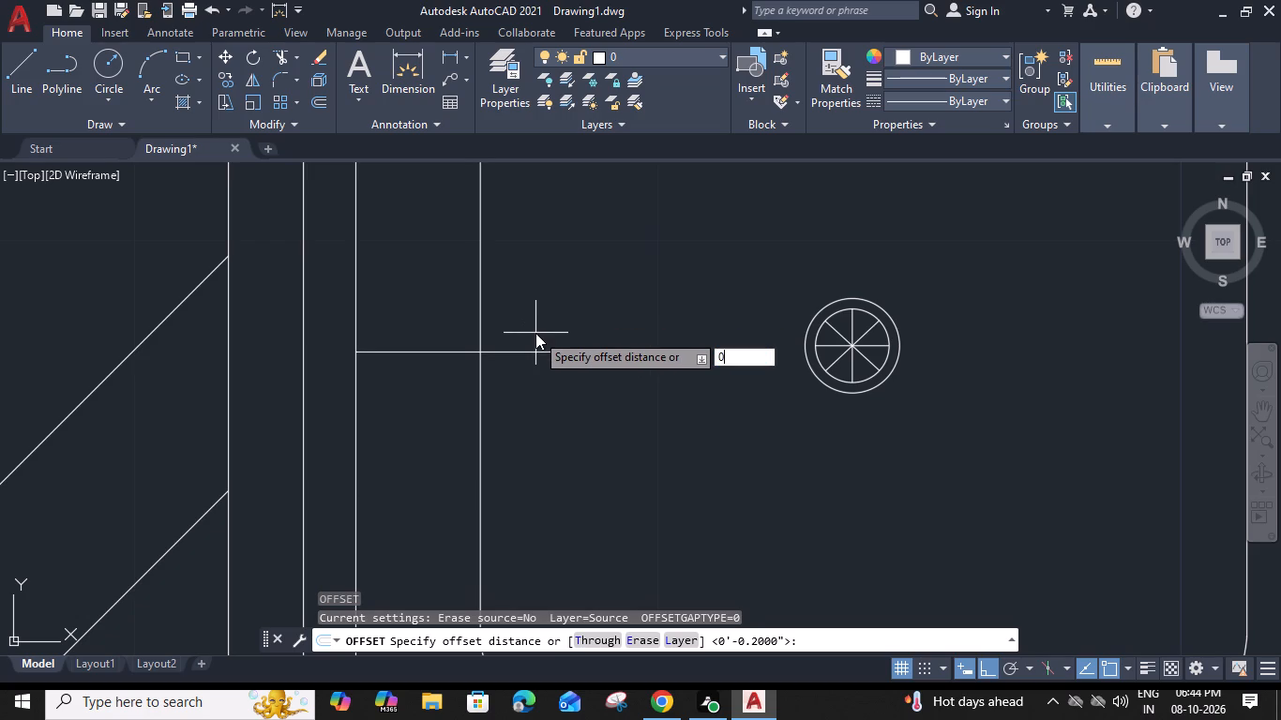
pyautogui.write('.5"')
pyautogui.press('Return')
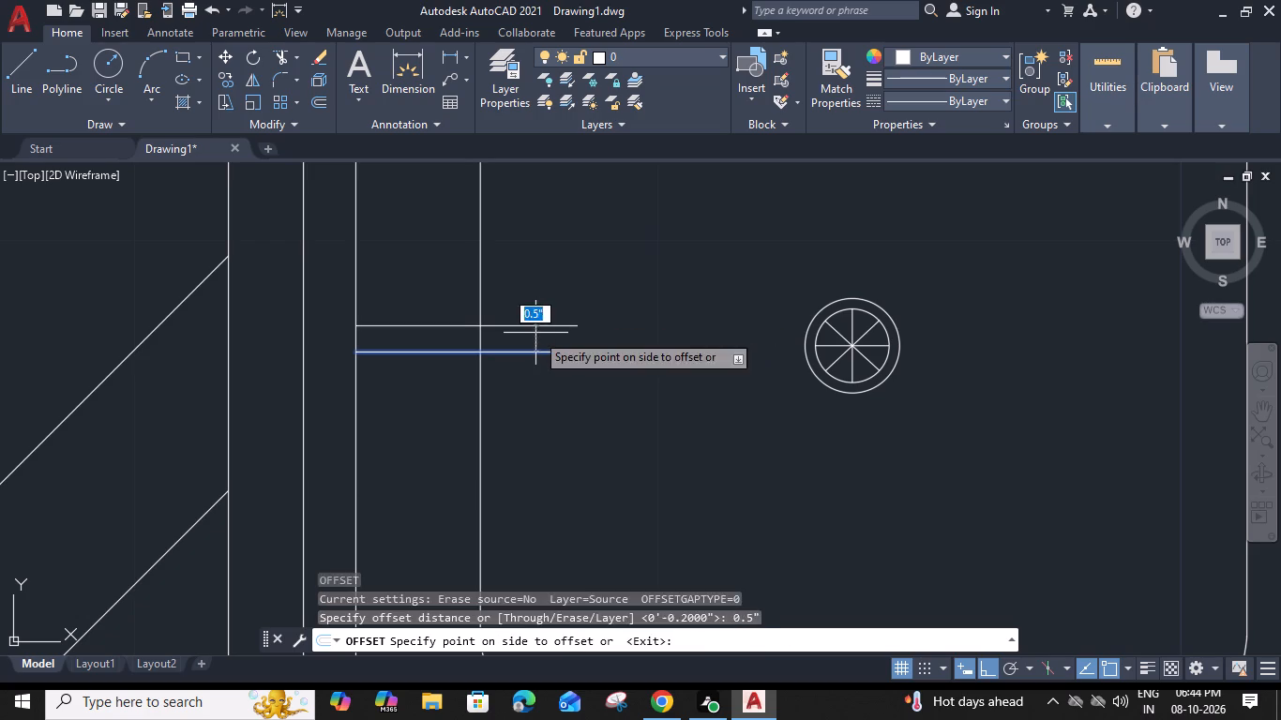
pyautogui.click(535, 332)
pyautogui.click(540, 356)
pyautogui.click(542, 400)
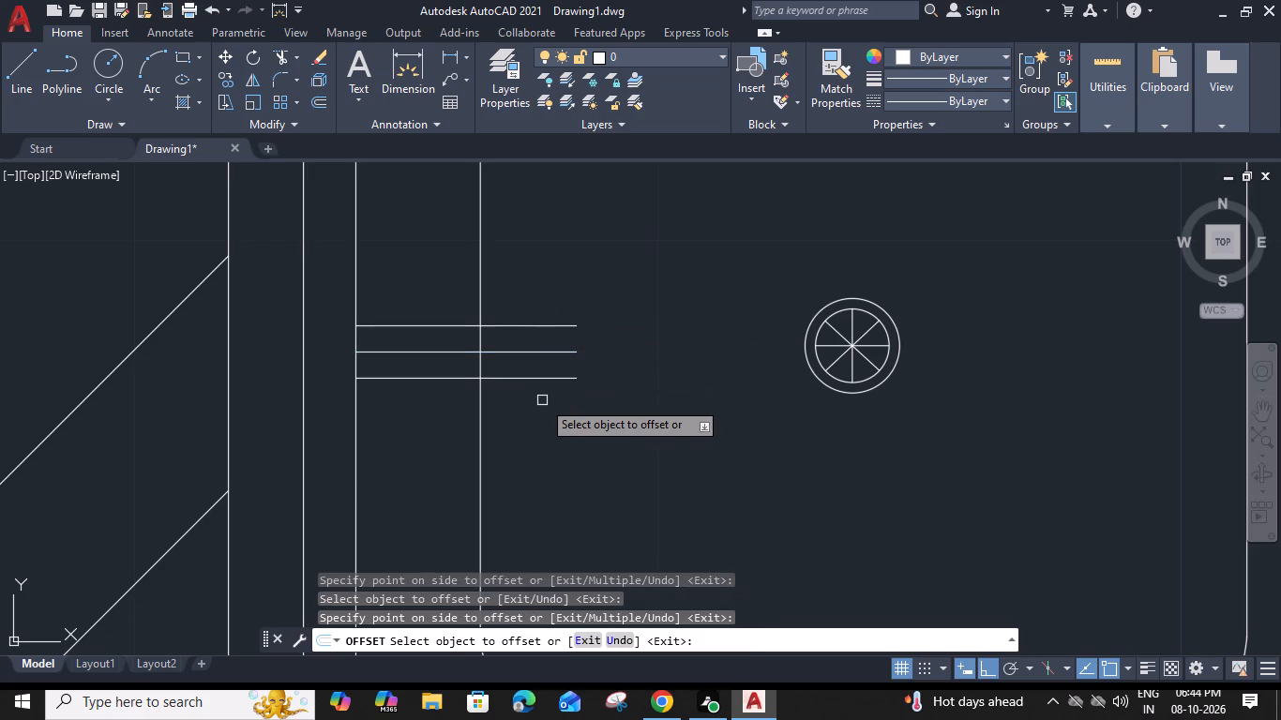
pyautogui.press('Escape')
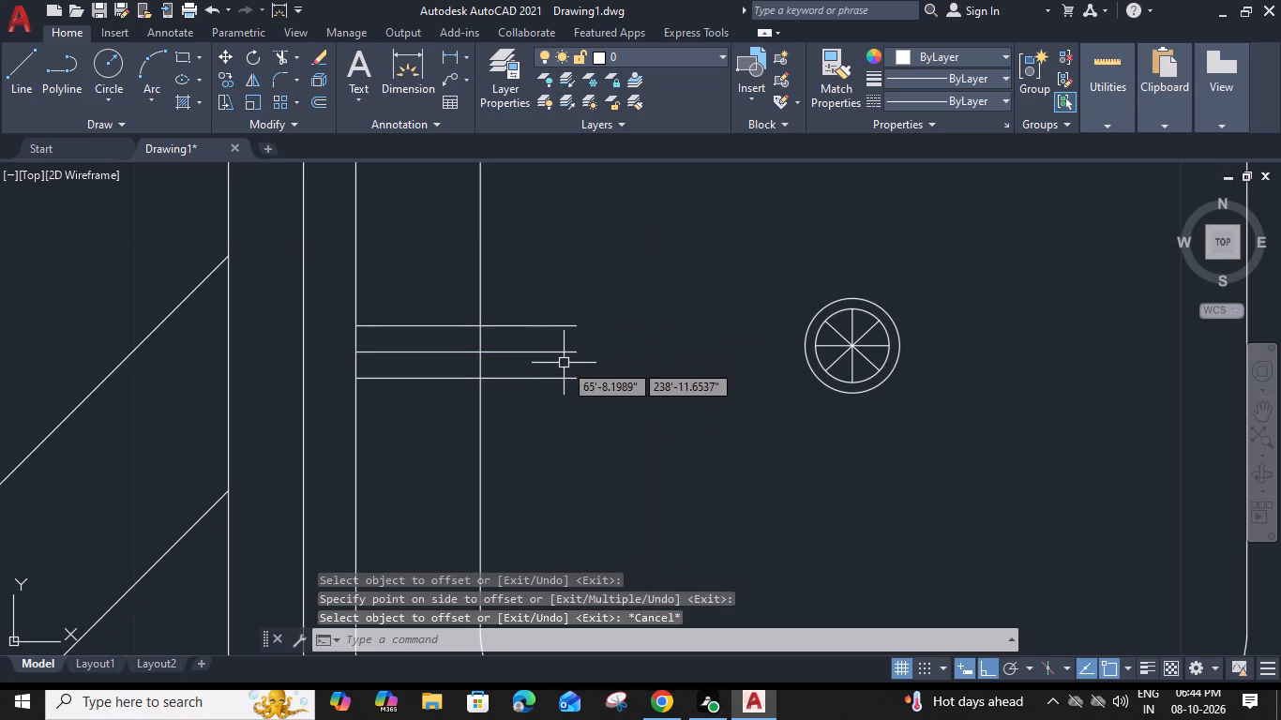
pyautogui.click(565, 355)
pyautogui.press('Delete')
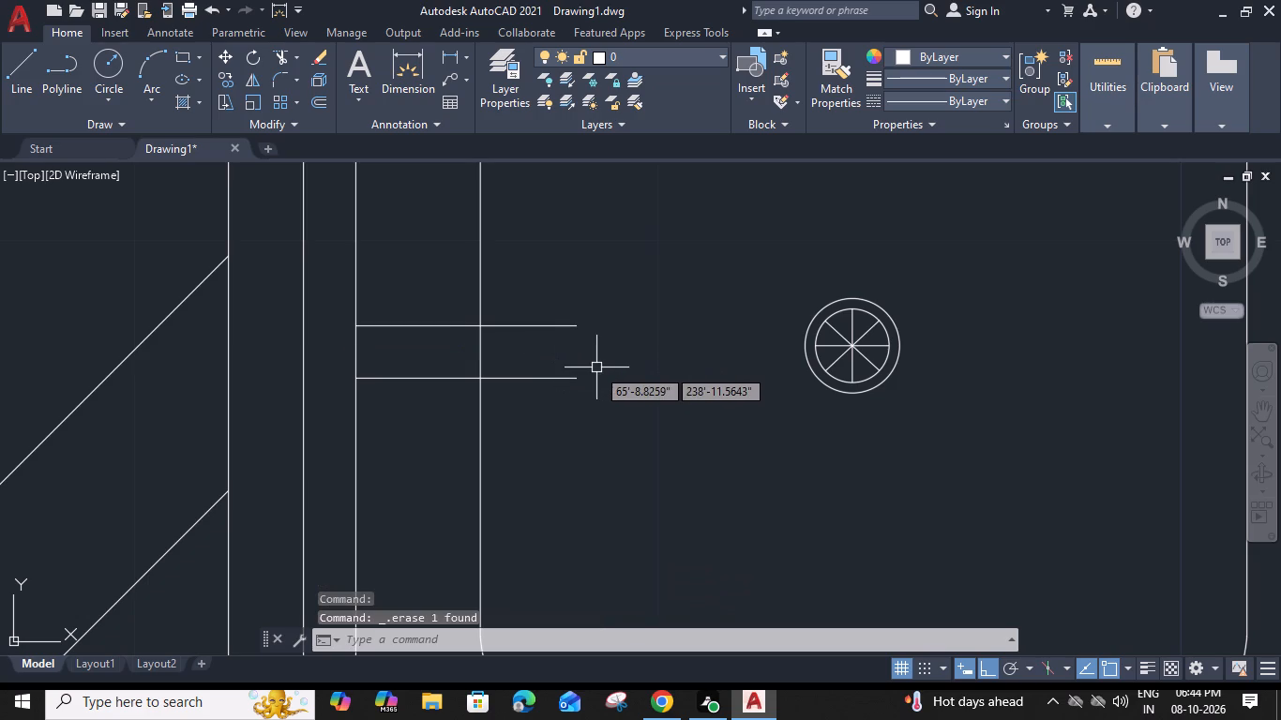
# Draw a circle of about 0.52" radius centered between the free ends of the two faucet lines.
pyautogui.press('c')
pyautogui.press('space')
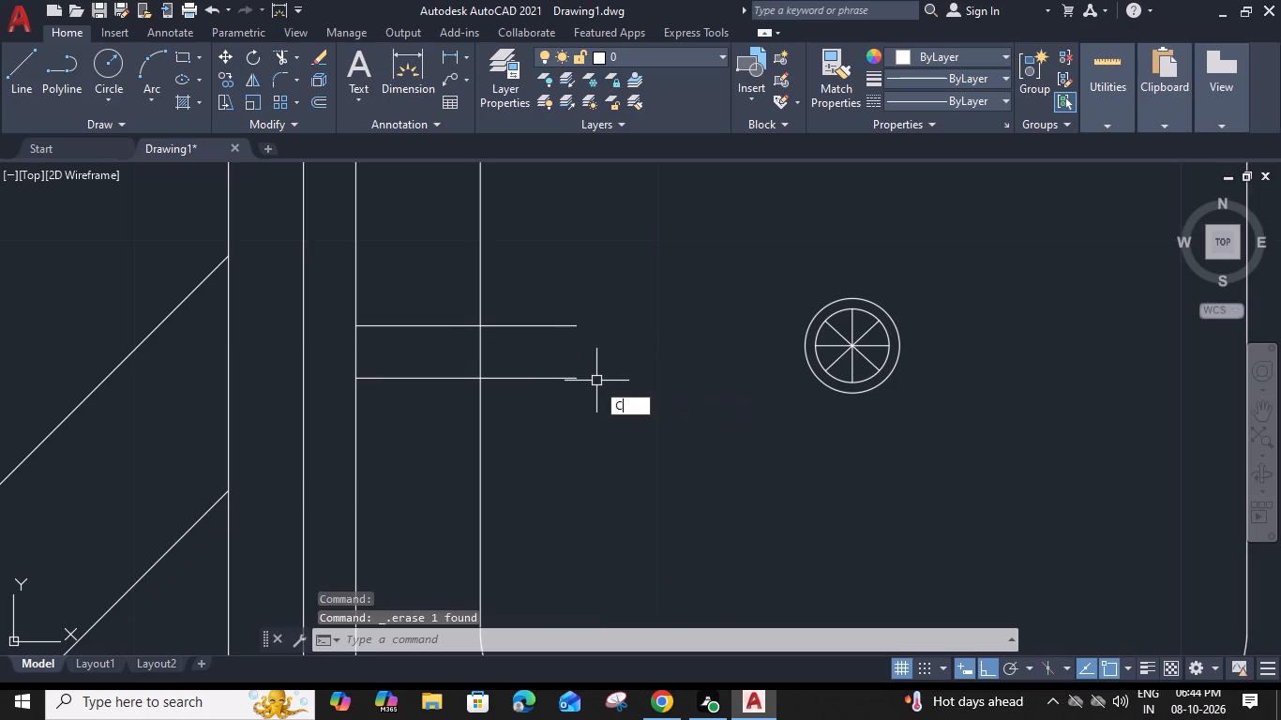
pyautogui.click(576, 348)
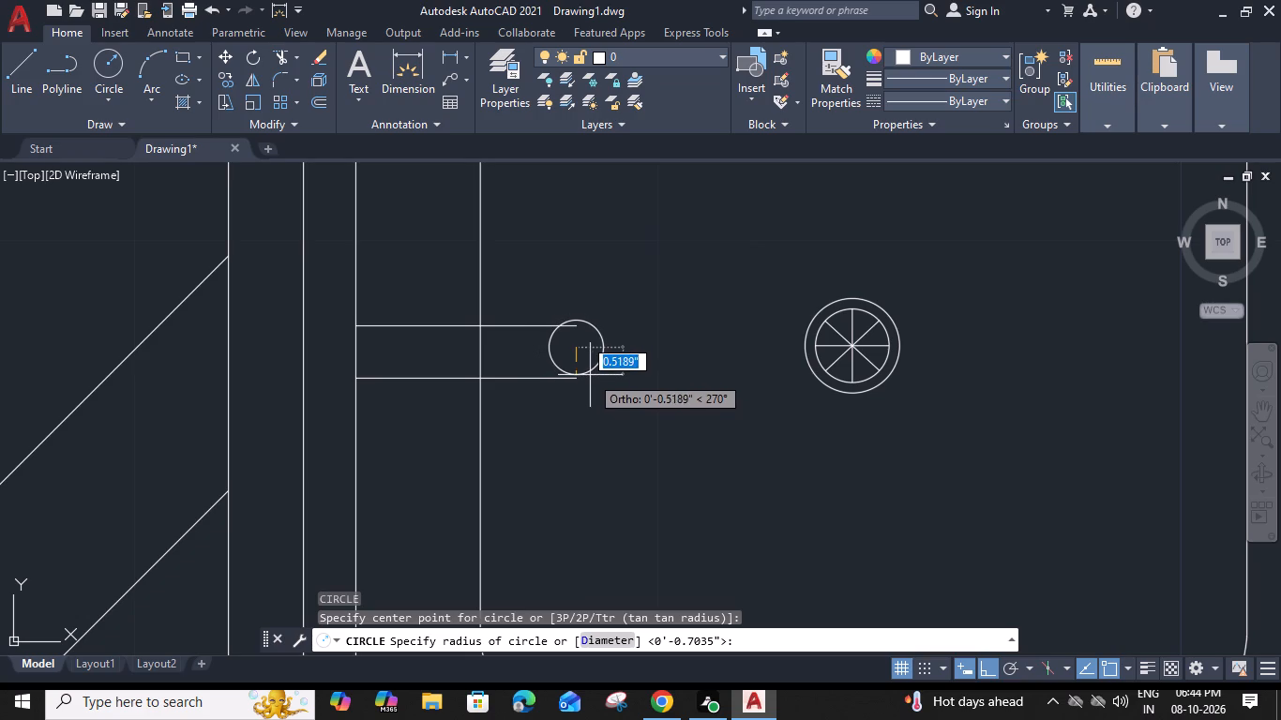
pyautogui.click(590, 375)
# Move the circle by its bottom quadrant onto the free end of the lower faucet line.
pyautogui.scroll(3, 587, 375)
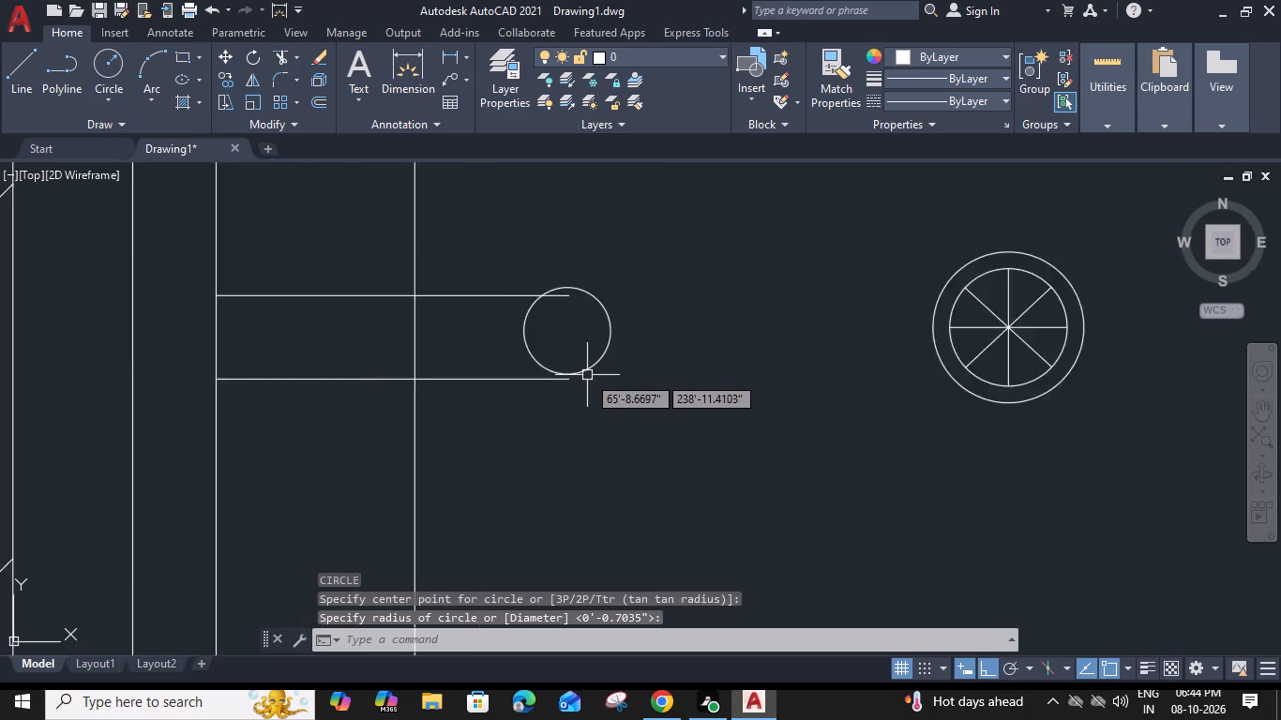
pyautogui.click(589, 364)
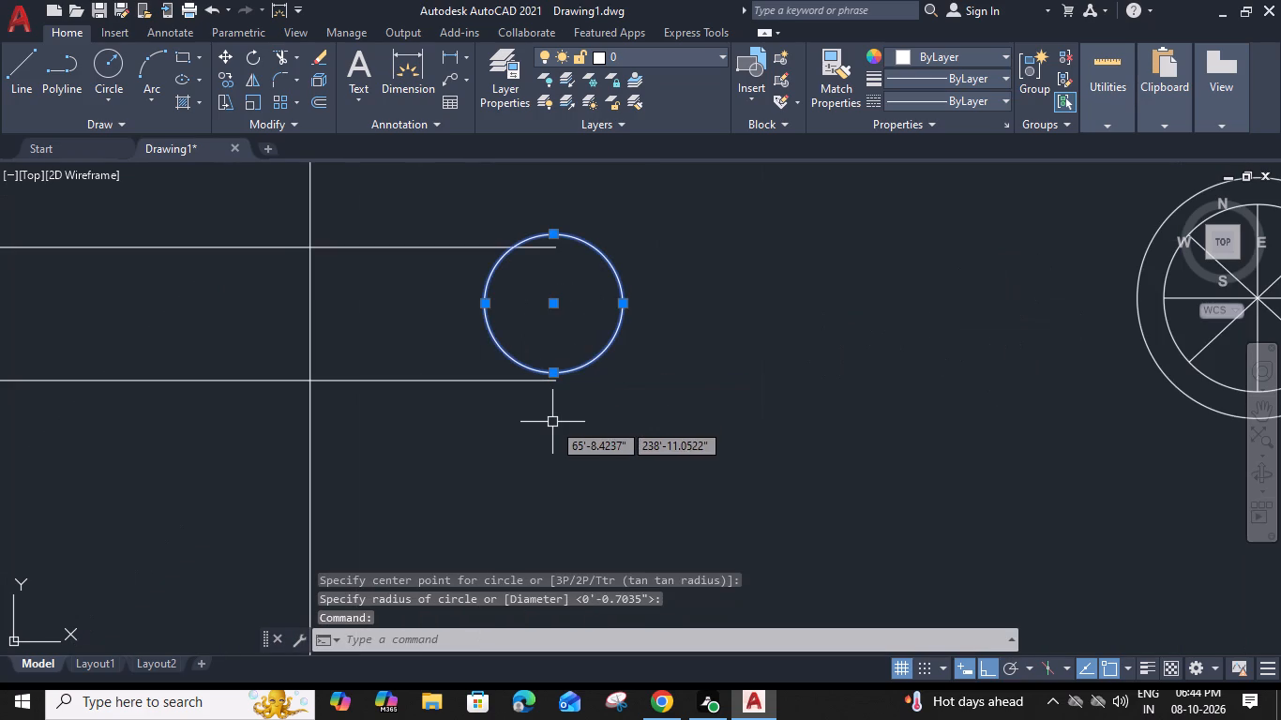
pyautogui.press('m')
pyautogui.press('space')
pyautogui.click(550, 375)
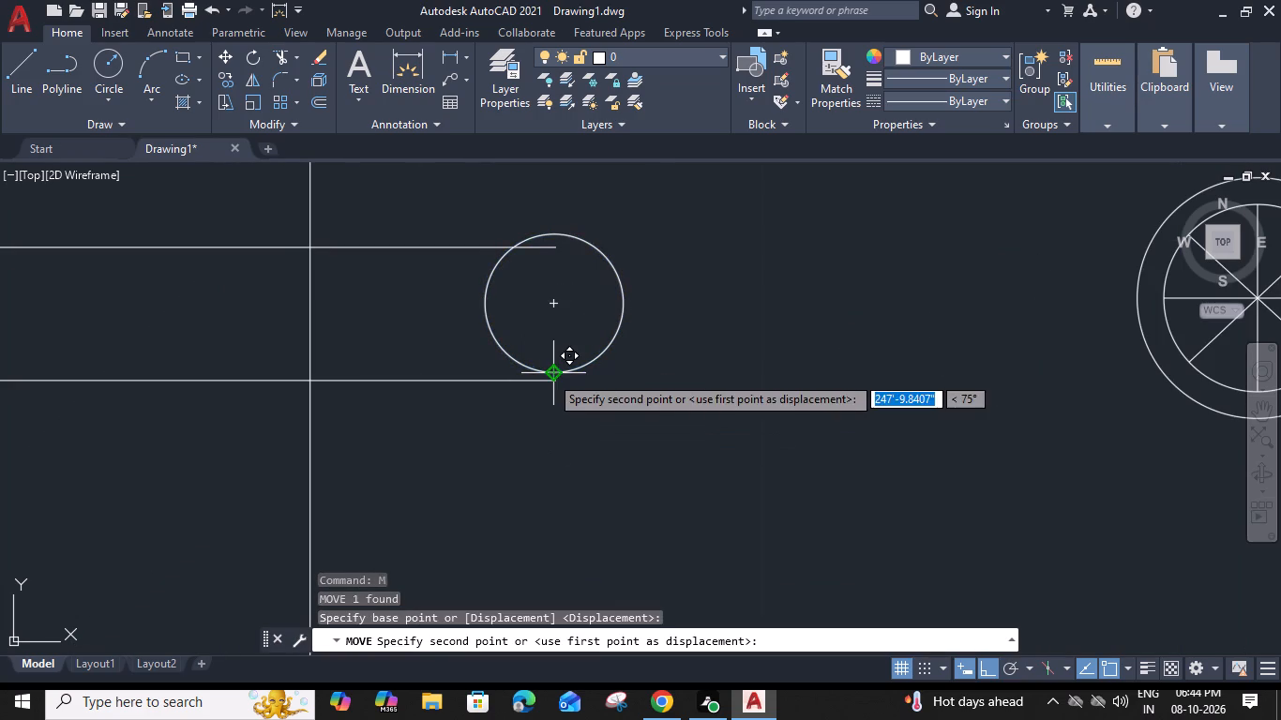
pyautogui.click(550, 385)
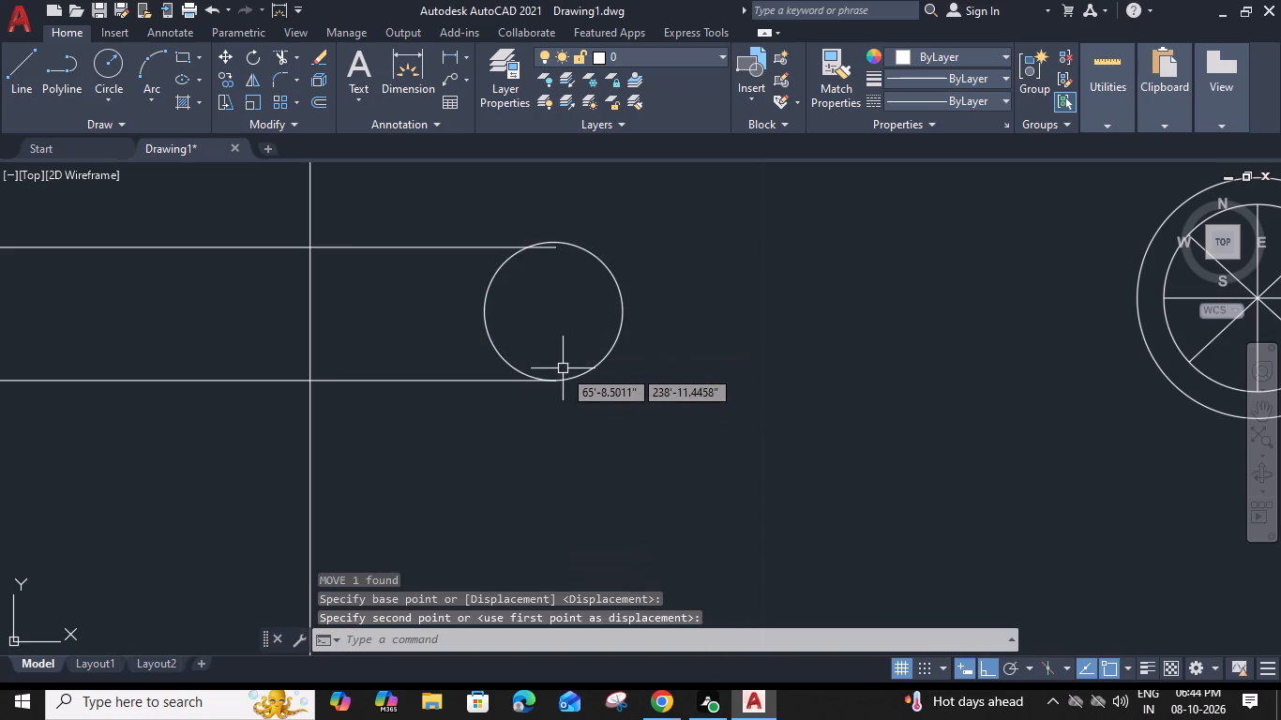
# Trim the end of the upper faucet line that lies inside the circle.
pyautogui.write('TR')
pyautogui.press('space')
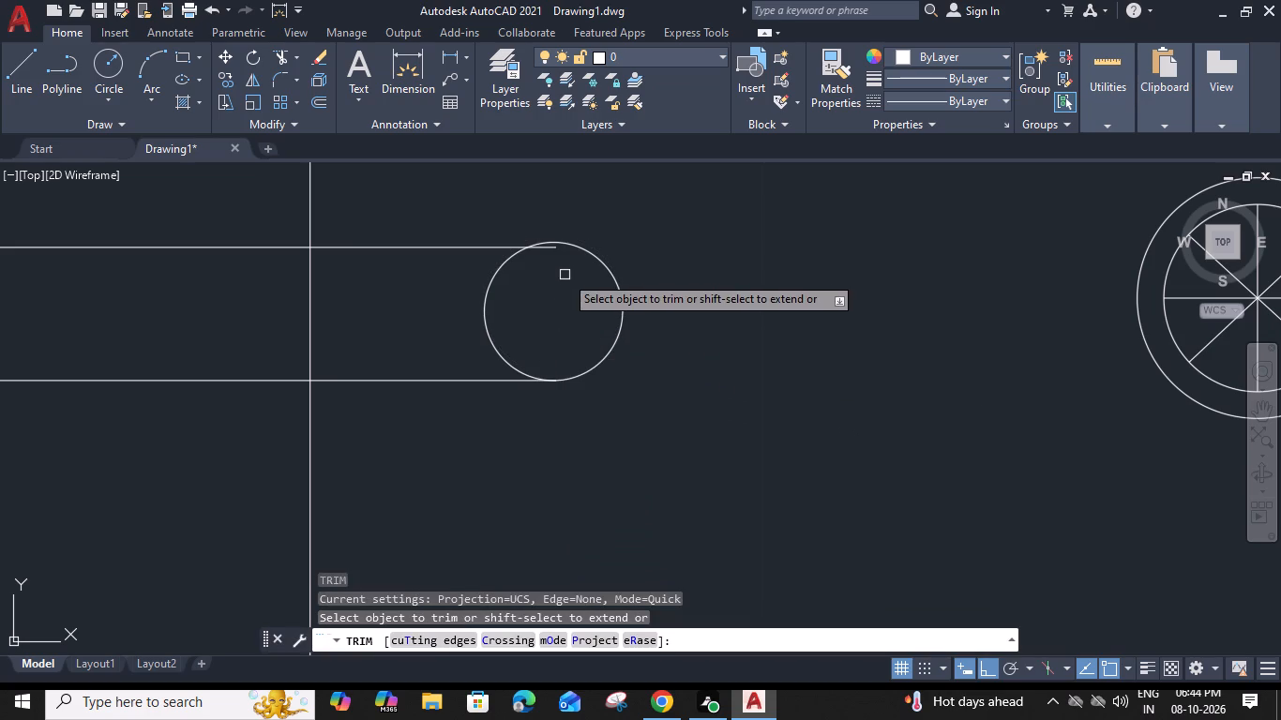
pyautogui.click(550, 251)
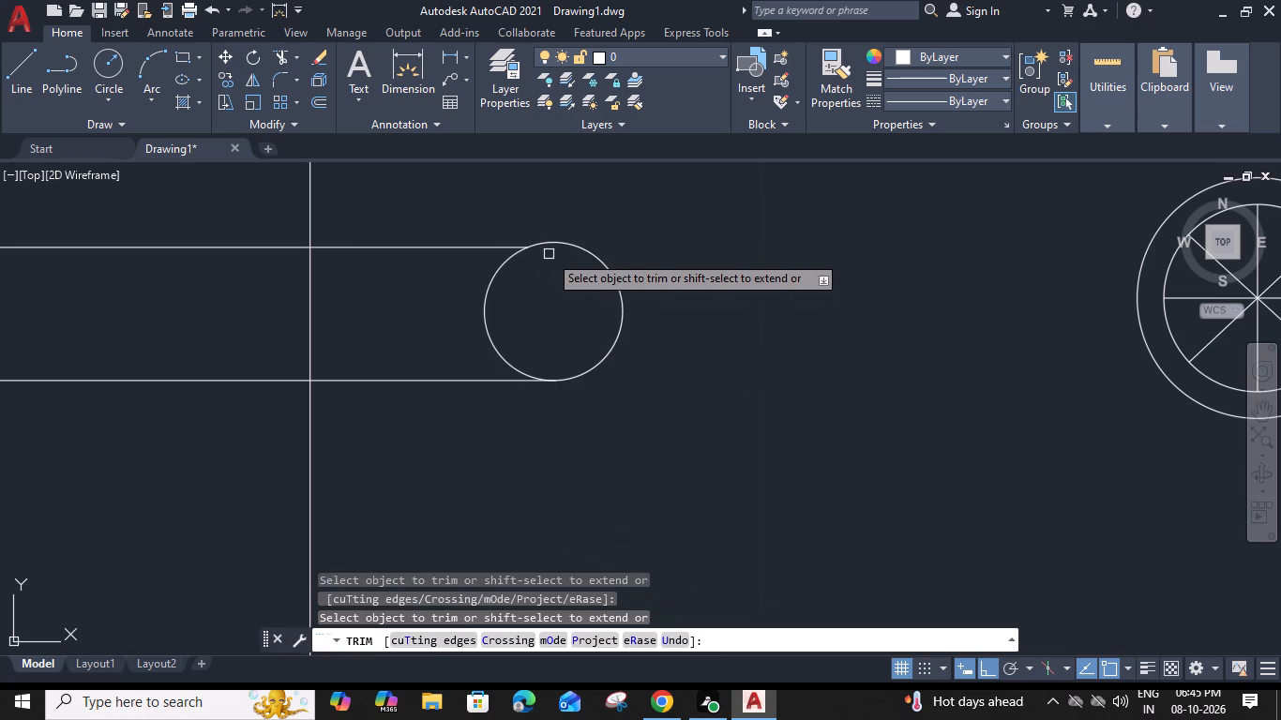
pyautogui.press('Escape')
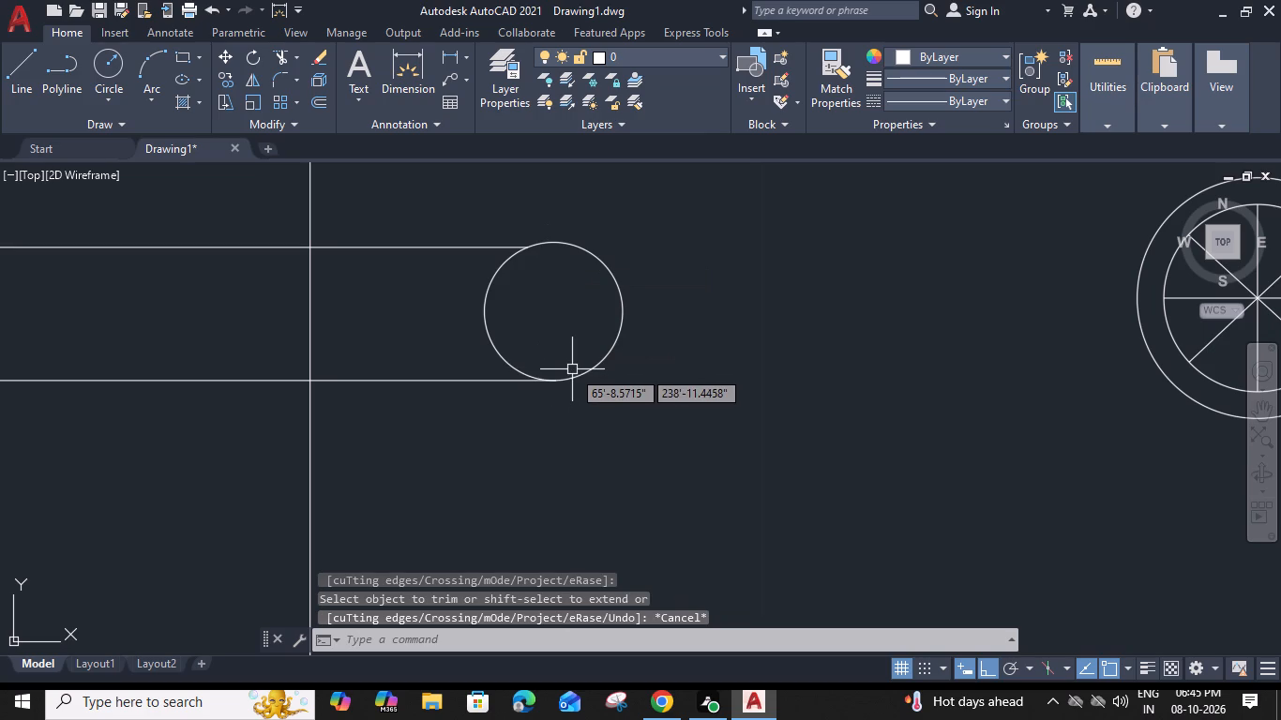
pyautogui.scroll(-2, 572, 369)
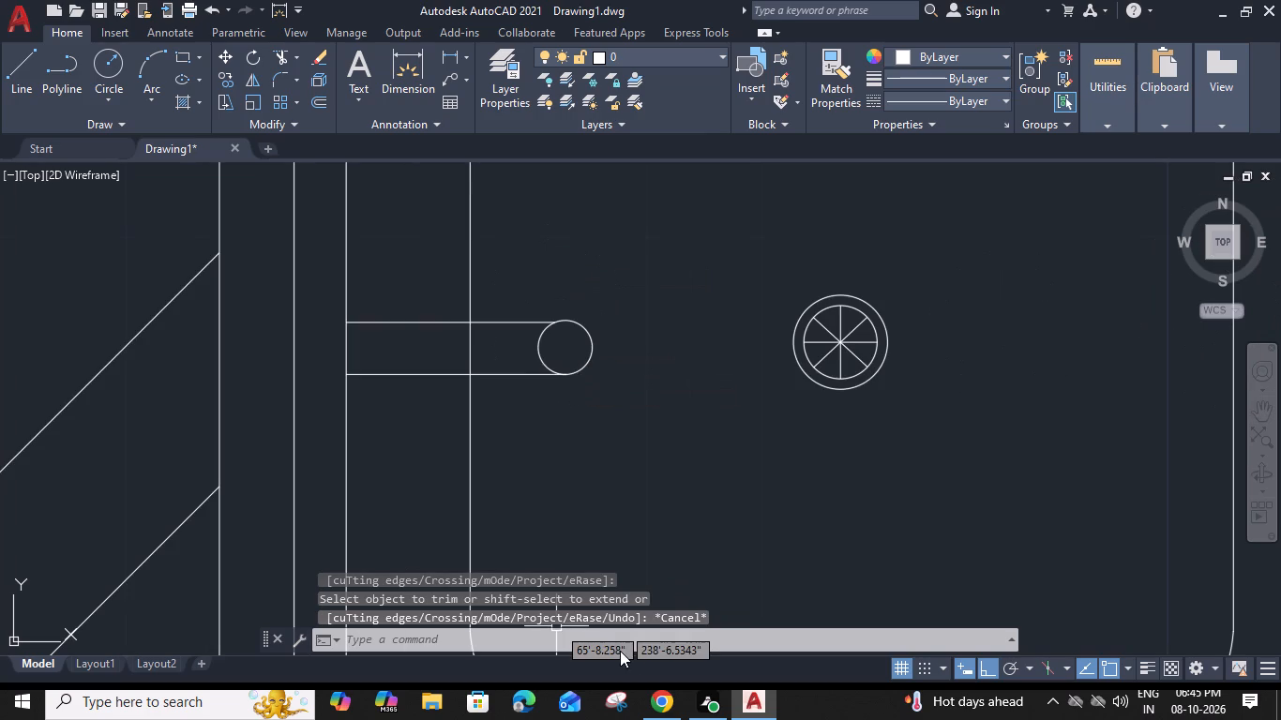
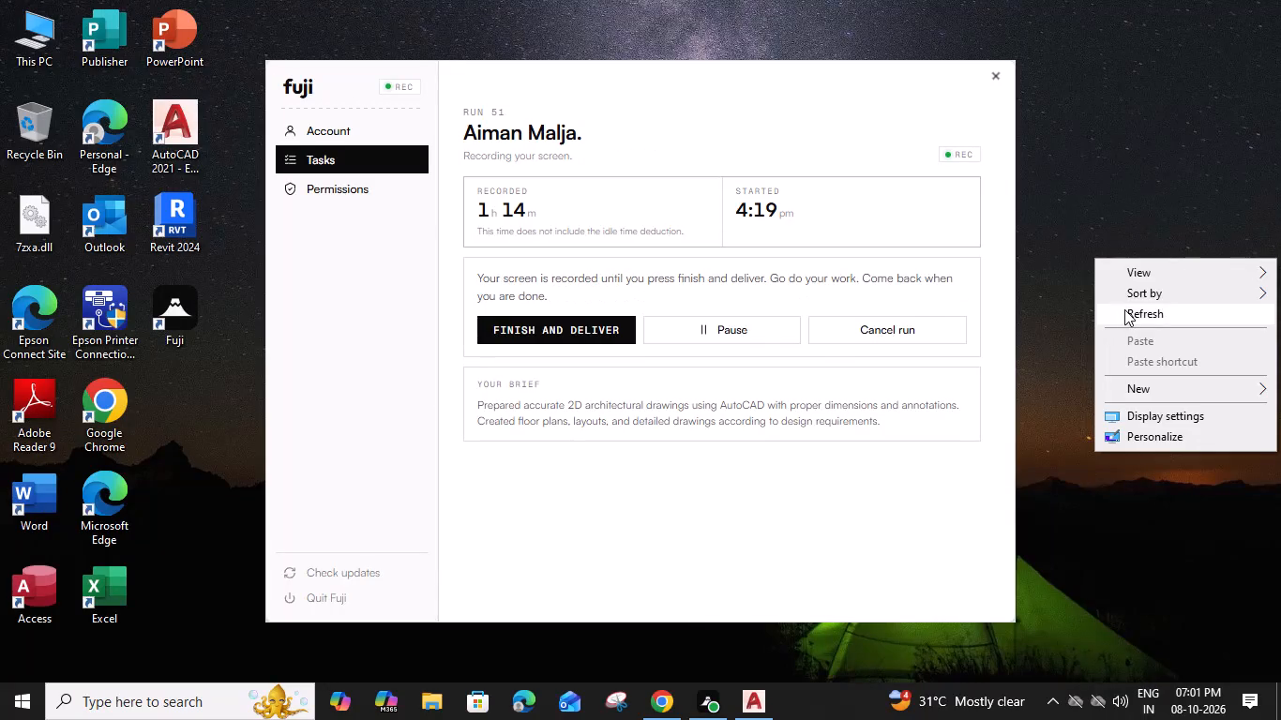
# Refresh the desktop and switch to AutoCAD.
pyautogui.click(1124, 309)
pyautogui.click(760, 695)
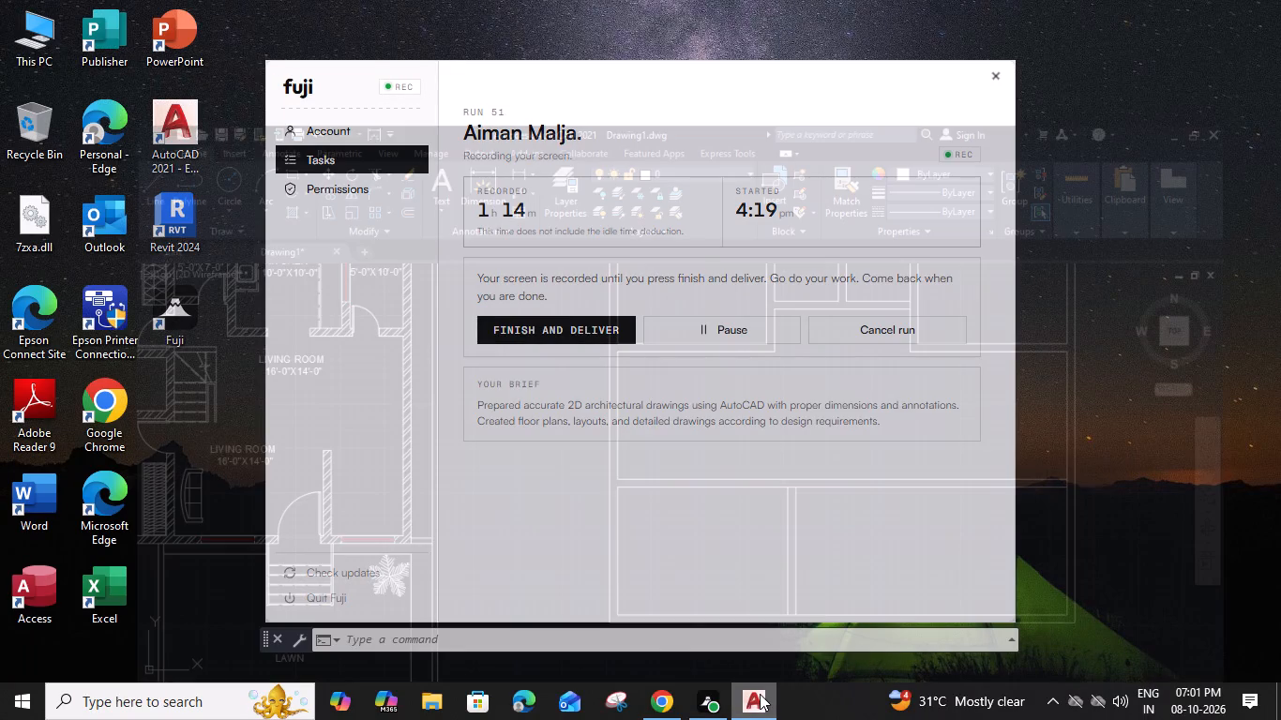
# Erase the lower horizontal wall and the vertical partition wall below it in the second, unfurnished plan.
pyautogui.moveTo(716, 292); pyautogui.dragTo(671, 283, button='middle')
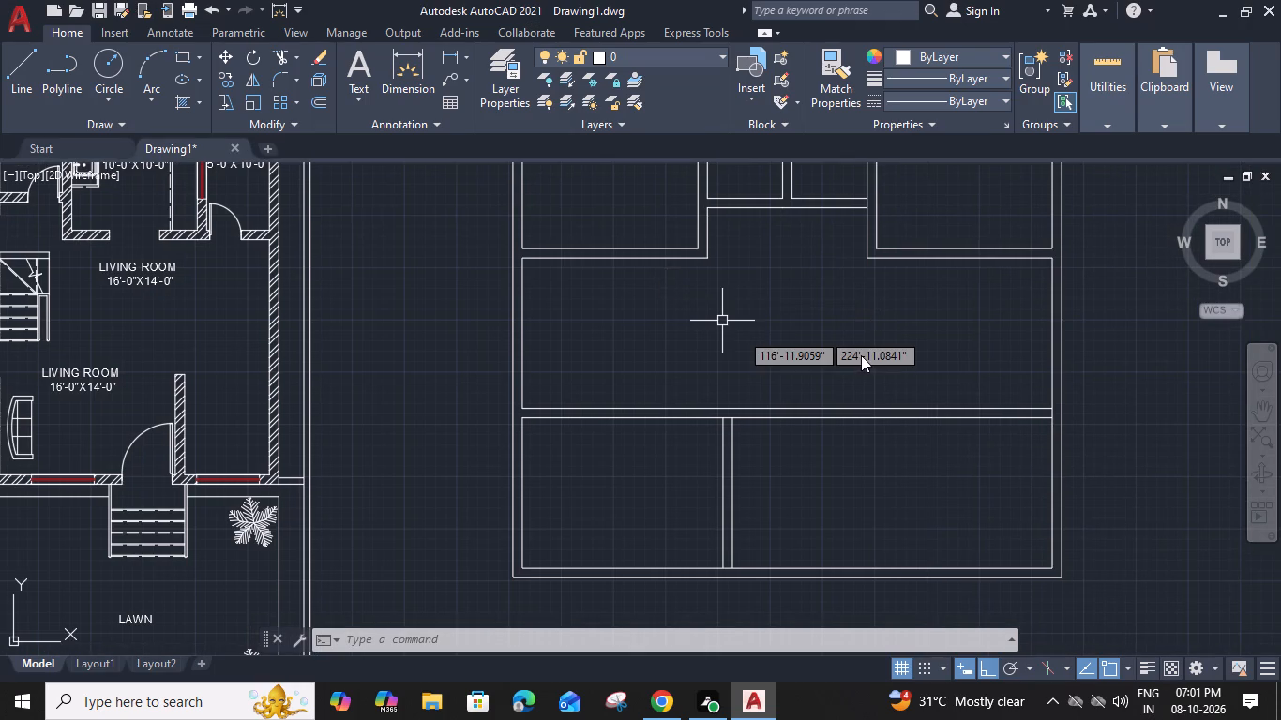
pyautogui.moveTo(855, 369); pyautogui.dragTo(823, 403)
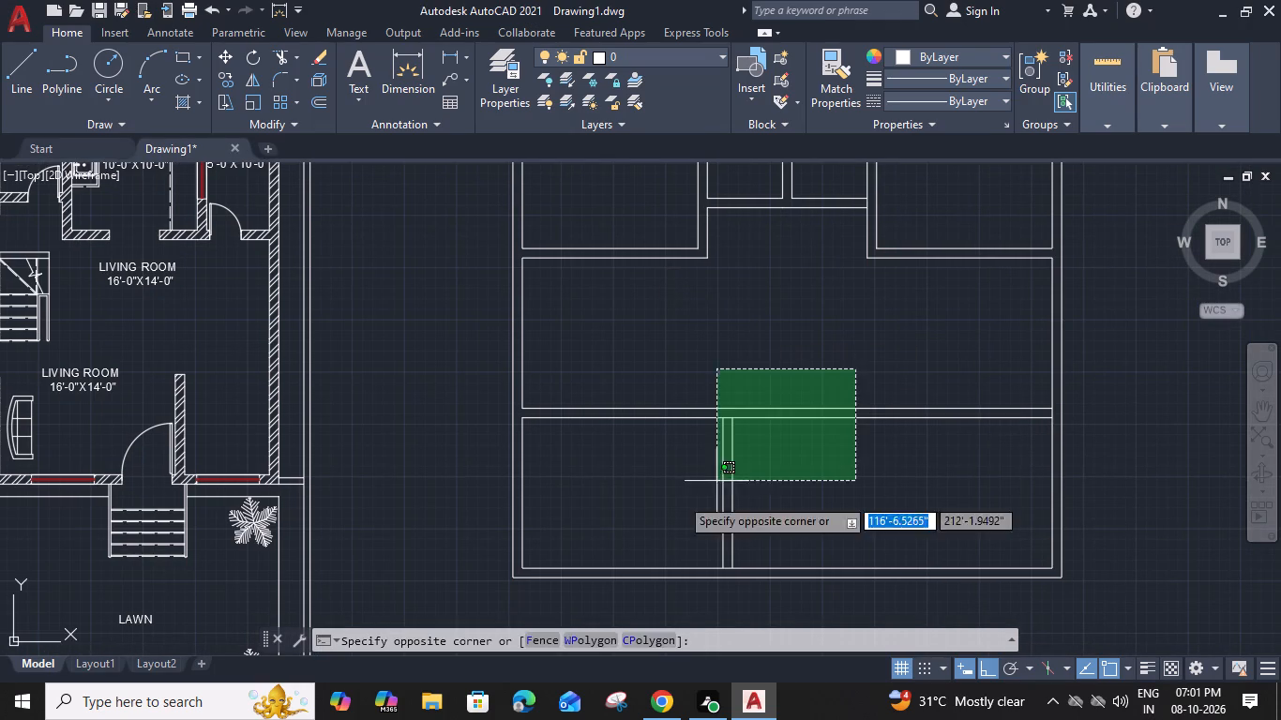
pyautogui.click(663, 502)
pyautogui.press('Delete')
# Undo the last erasure and the earlier offset, trim and erase edits in the lower part of the second plan.
pyautogui.moveTo(742, 493); pyautogui.dragTo(741, 490, button='middle')
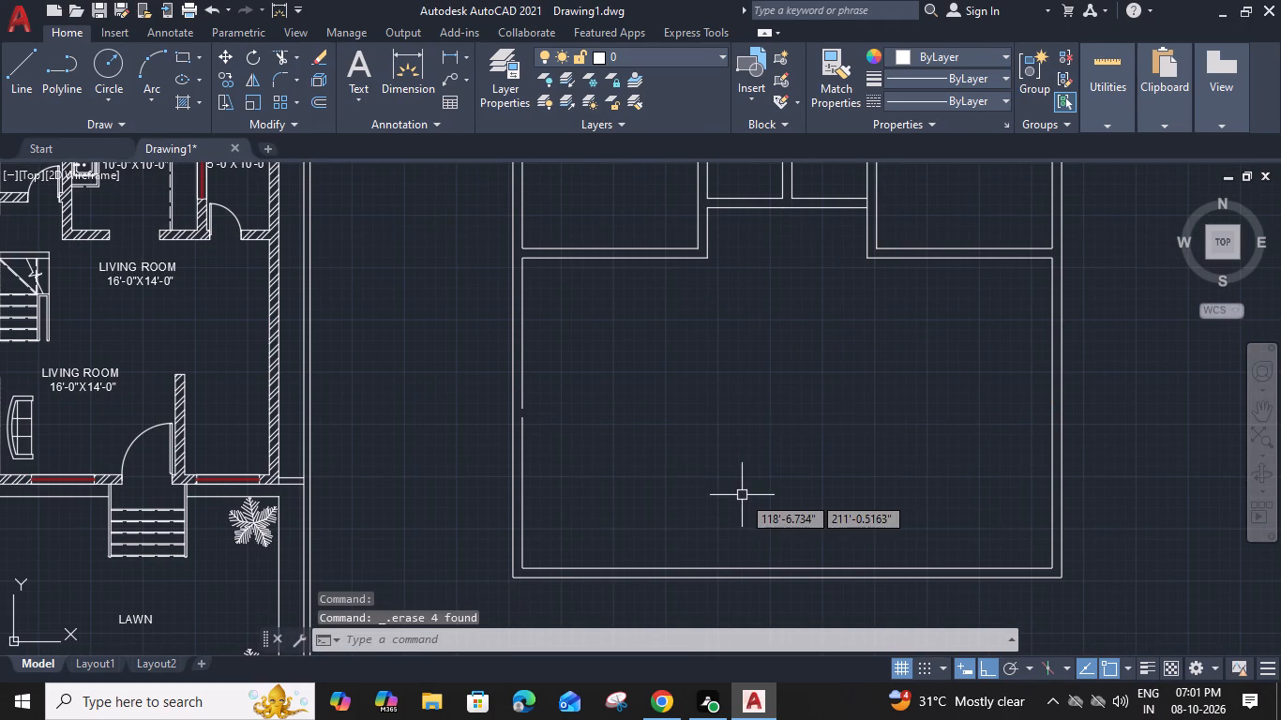
pyautogui.moveTo(741, 490); pyautogui.dragTo(734, 415, button='middle')
pyautogui.hotkey('ctrl', 'z')
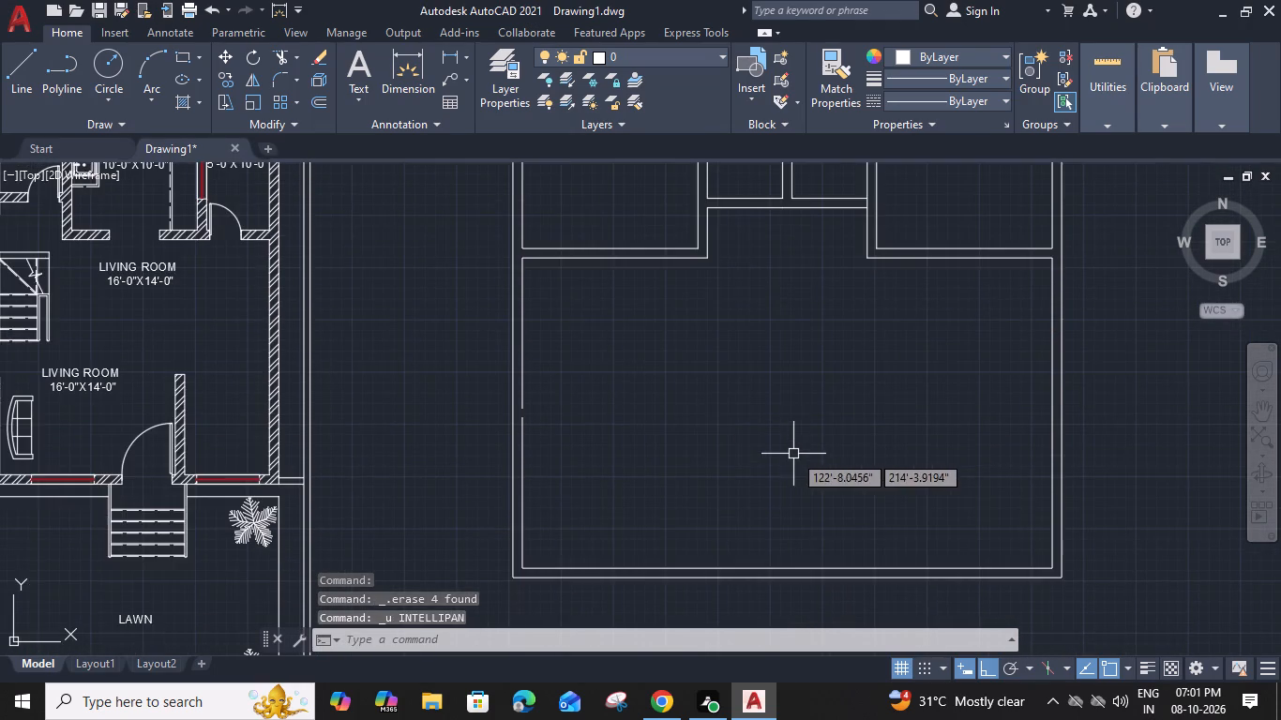
pyautogui.hotkey('ctrl', 'z')
pyautogui.hotkey('ctrl', 'z')
pyautogui.hotkey('ctrl', 'z')
pyautogui.hotkey('ctrl', 'z')
pyautogui.hotkey('ctrl', 'z')
pyautogui.hotkey('ctrl', 'z')
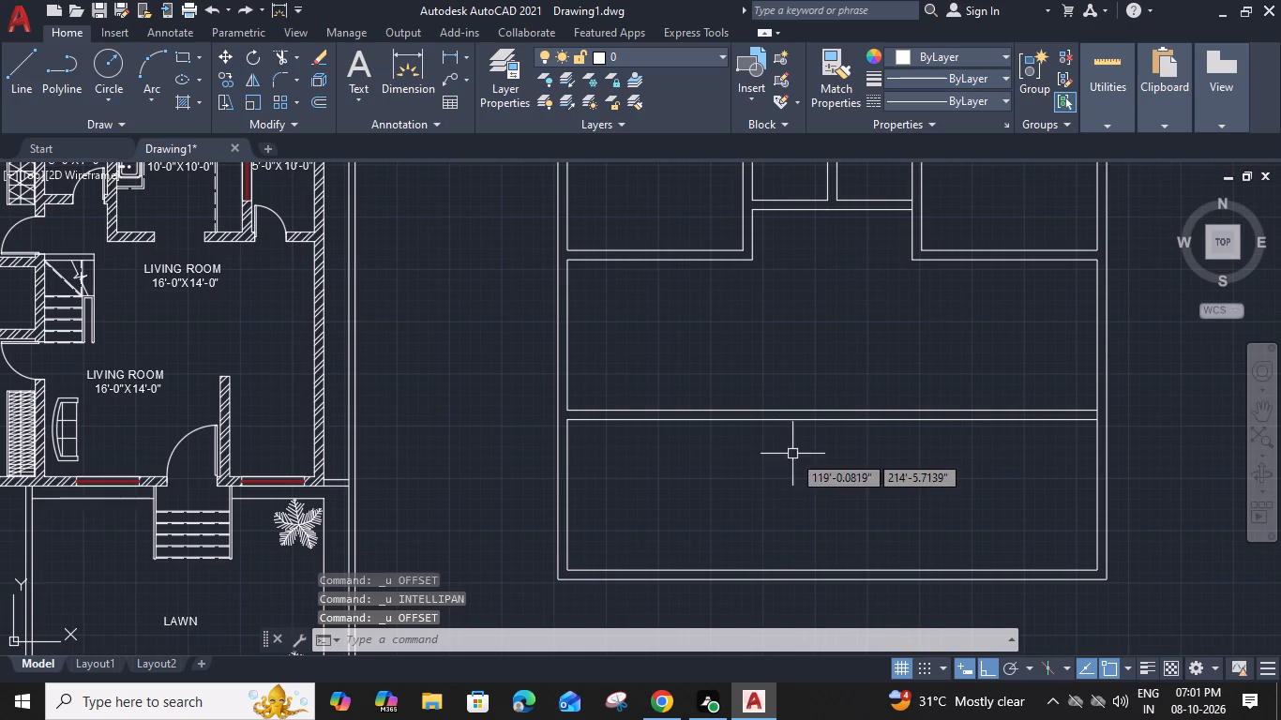
pyautogui.hotkey('ctrl', 'z')
pyautogui.hotkey('ctrl', 'z')
pyautogui.hotkey('ctrl', 'z')
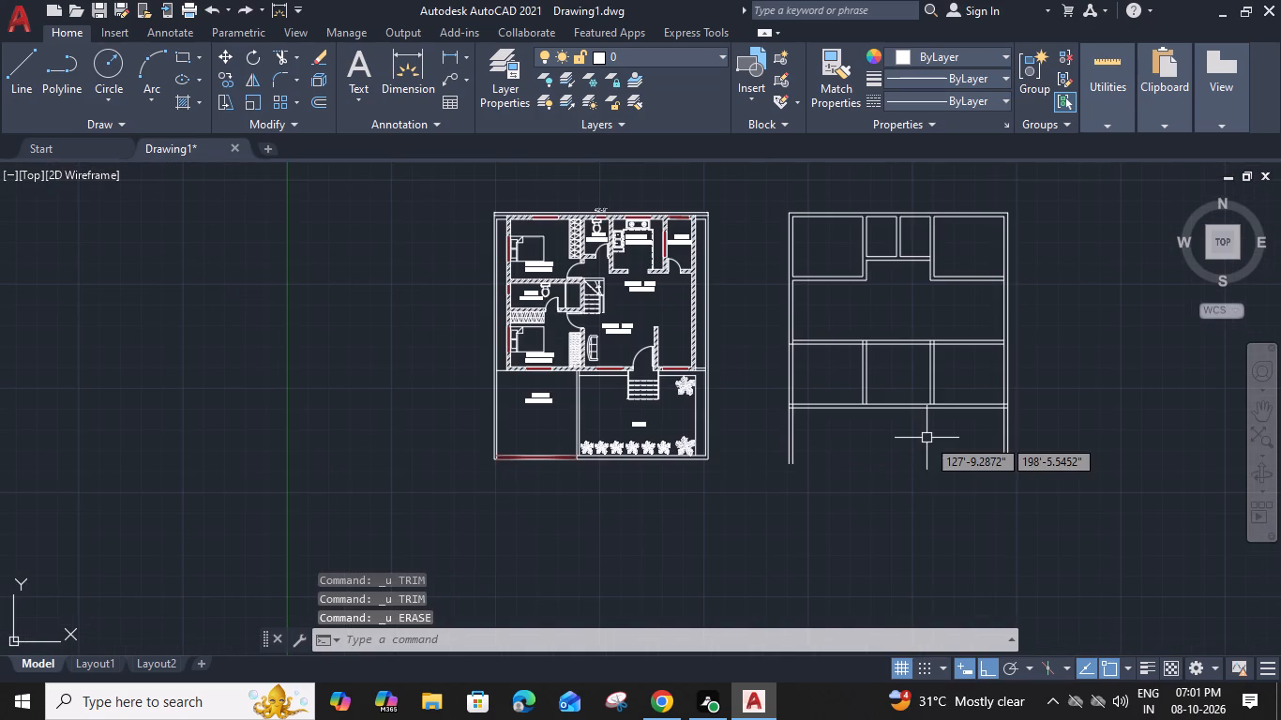
# Erase the horizontal walls and vertical partitions below the upper rooms of the second plan, keeping the outer side walls.
pyautogui.moveTo(931, 438); pyautogui.dragTo(826, 442, button='middle')
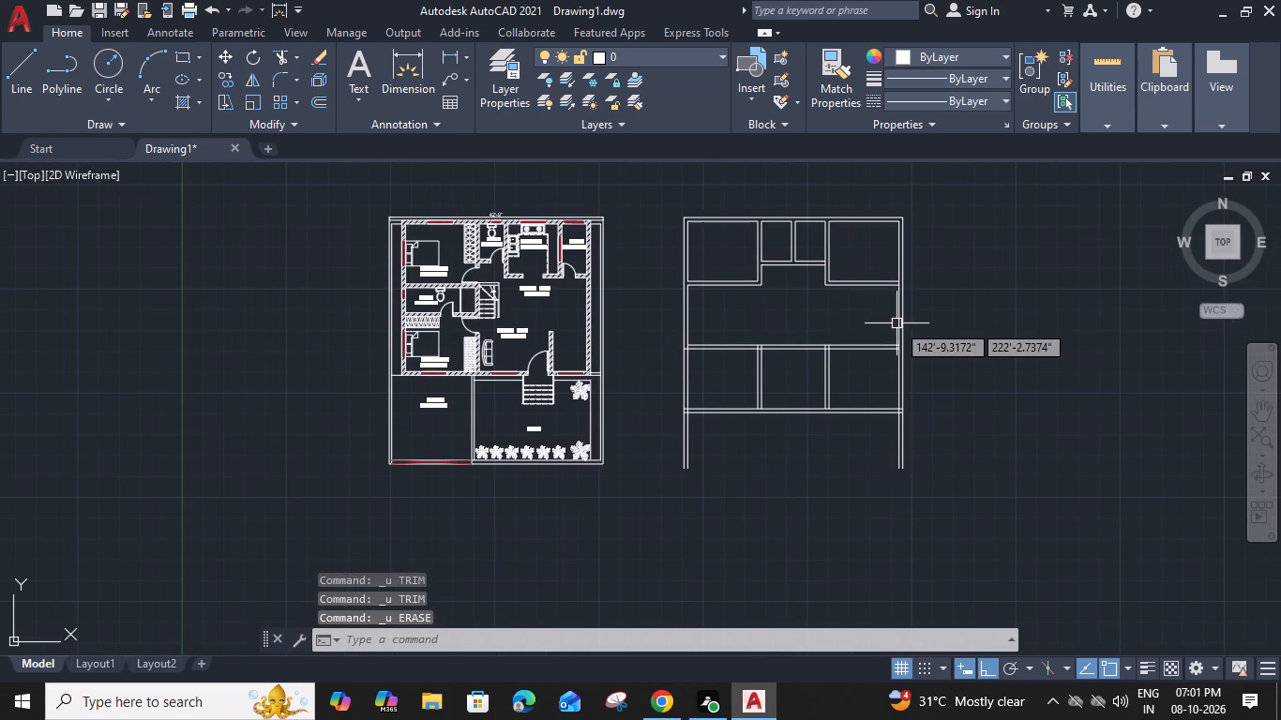
pyautogui.click(862, 333)
pyautogui.click(739, 472)
pyautogui.press('Delete')
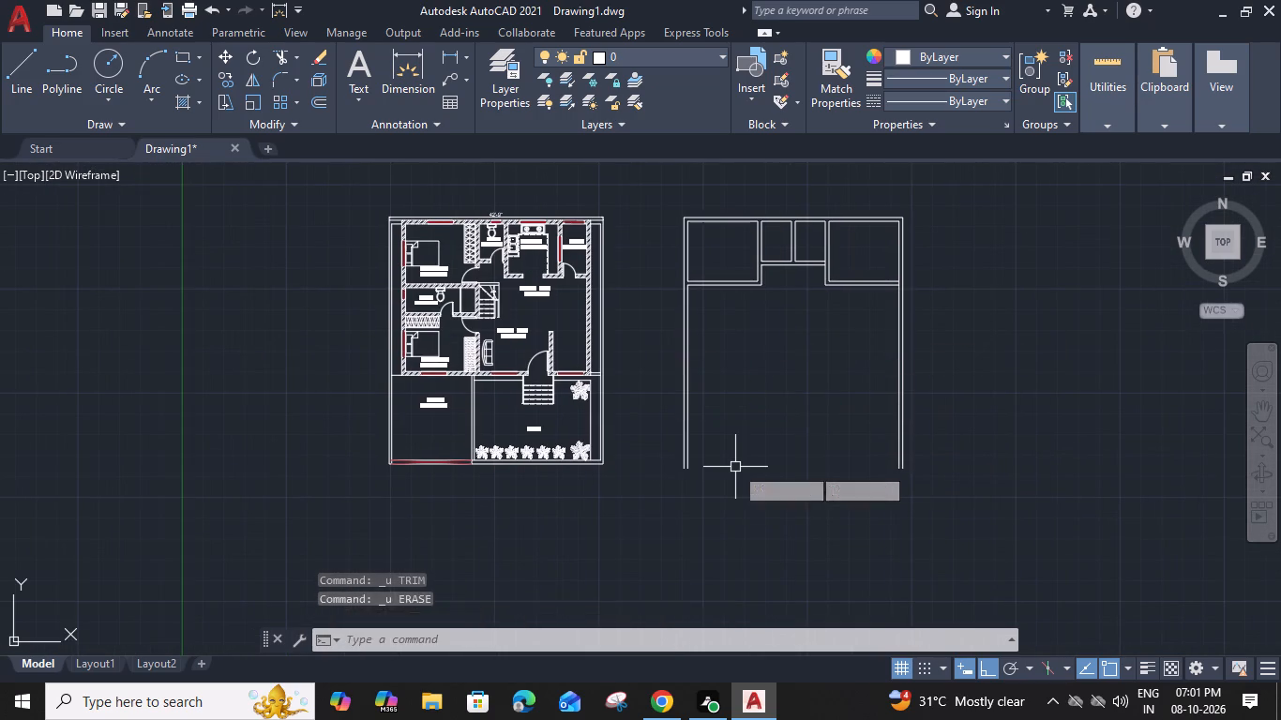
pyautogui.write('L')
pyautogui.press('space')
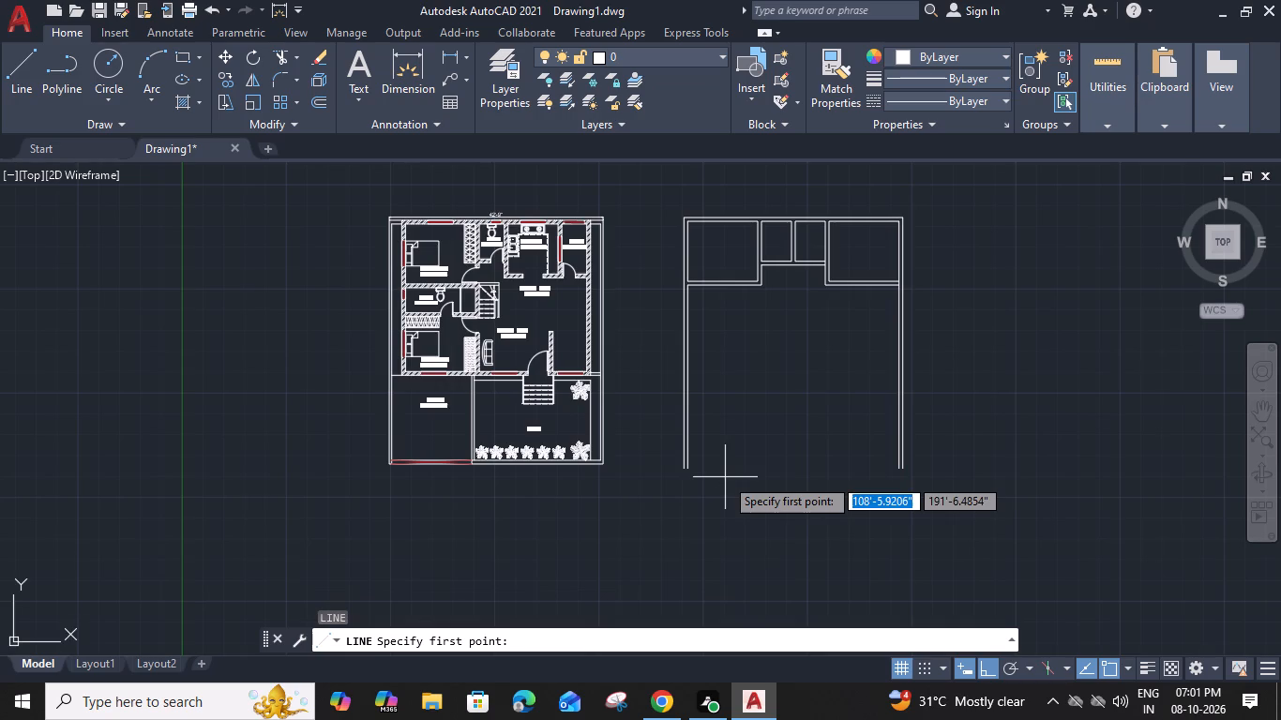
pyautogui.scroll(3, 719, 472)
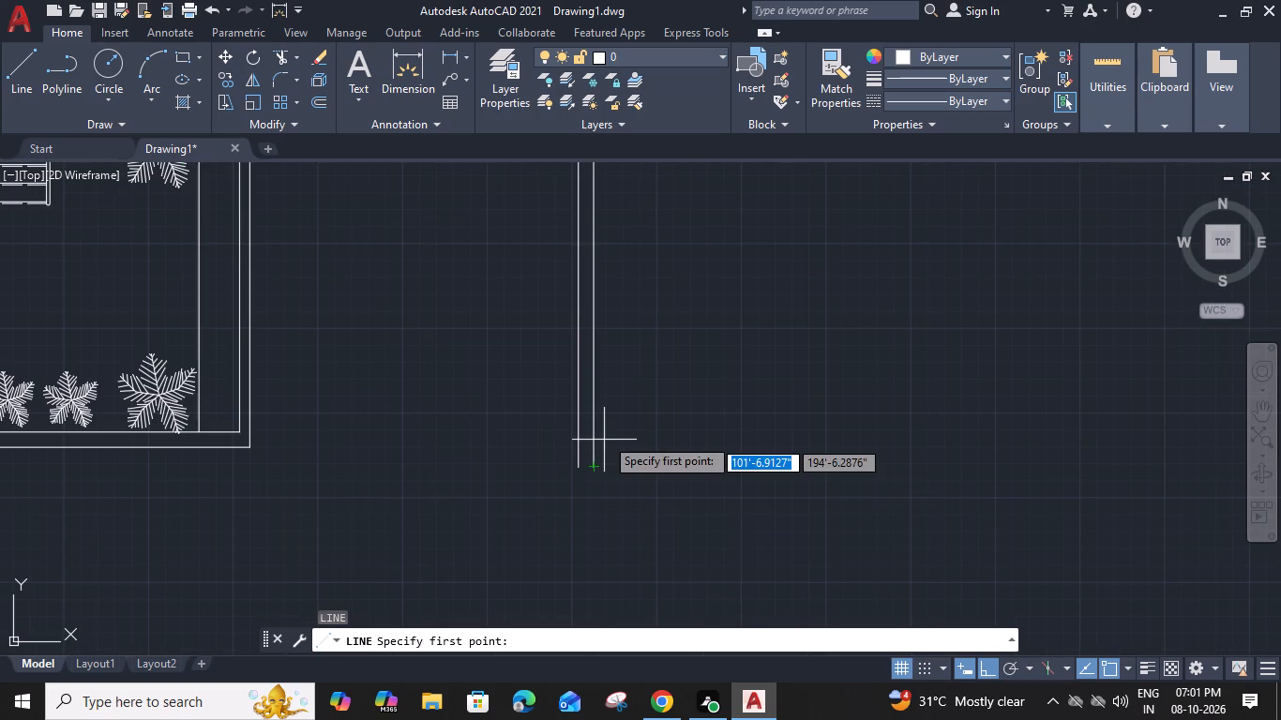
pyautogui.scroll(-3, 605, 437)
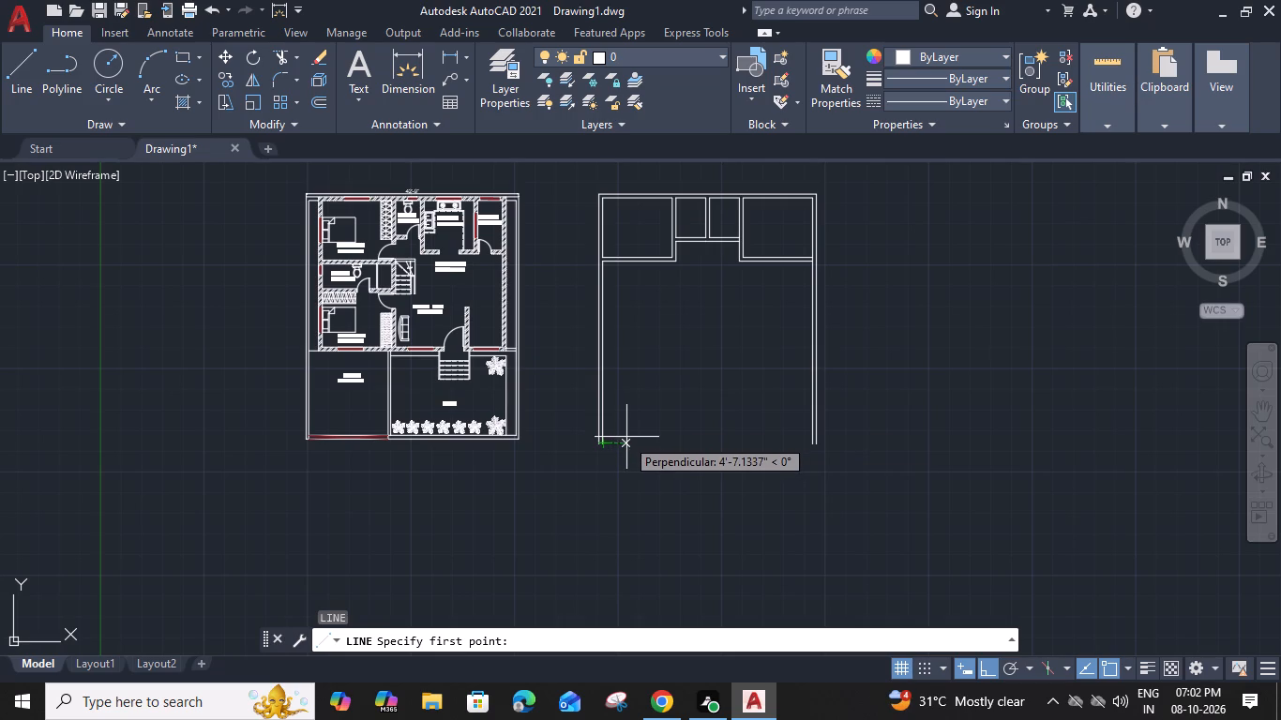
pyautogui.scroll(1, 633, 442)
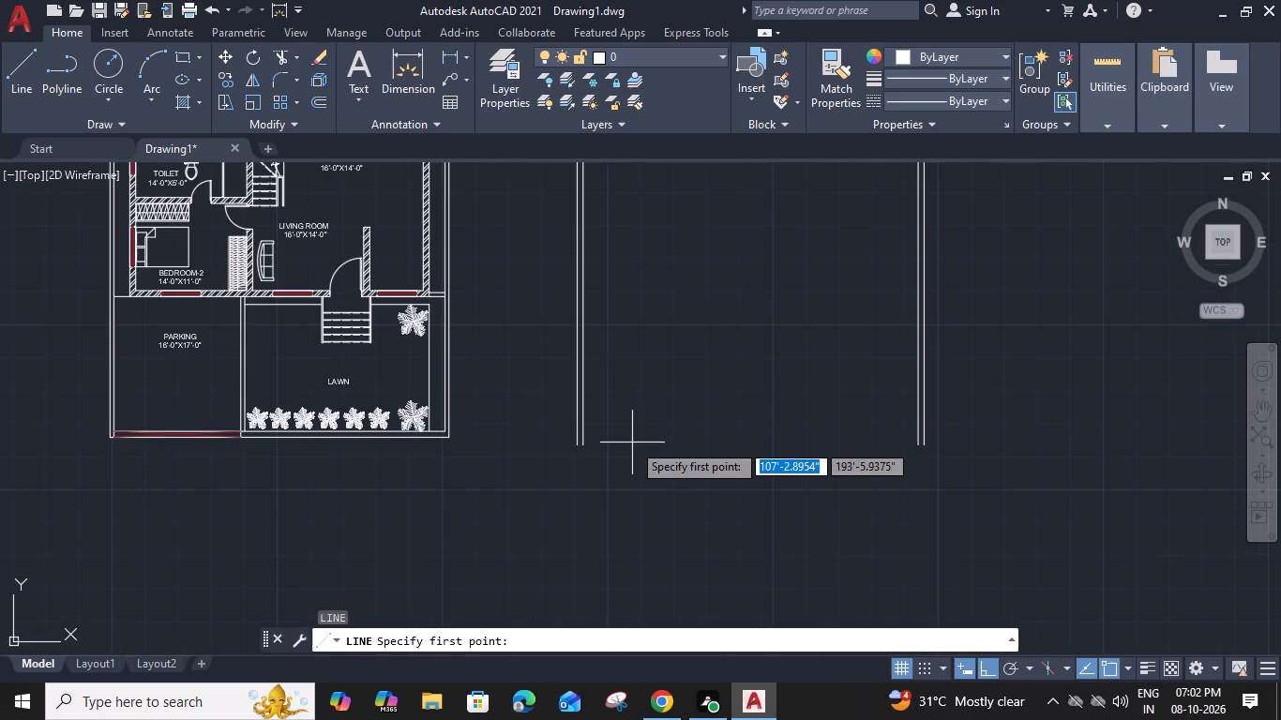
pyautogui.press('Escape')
# Add a vertical linear dimension to the right outer boundary line of the furnished floor plan.
pyautogui.scroll(-2, 631, 442)
pyautogui.moveTo(631, 438); pyautogui.dragTo(611, 439, button='middle')
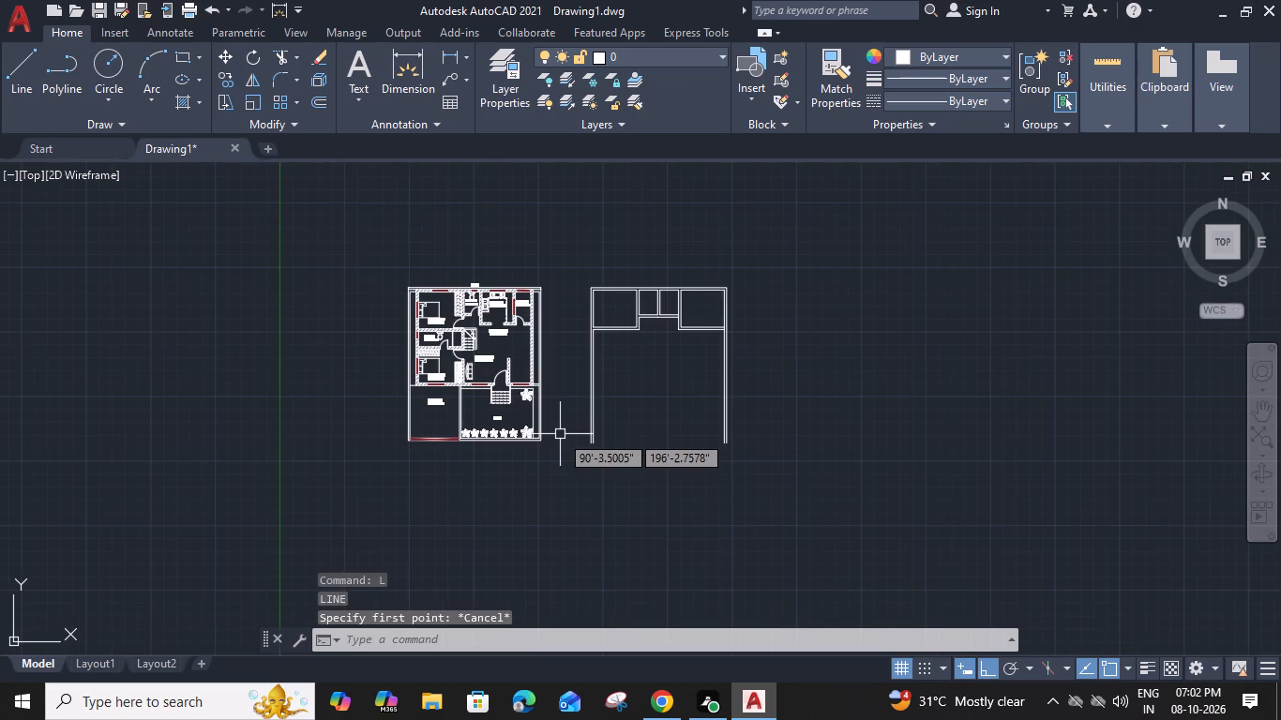
pyautogui.press('d')
pyautogui.press('i')
pyautogui.write('MLI')
pyautogui.press('space')
pyautogui.press('space')
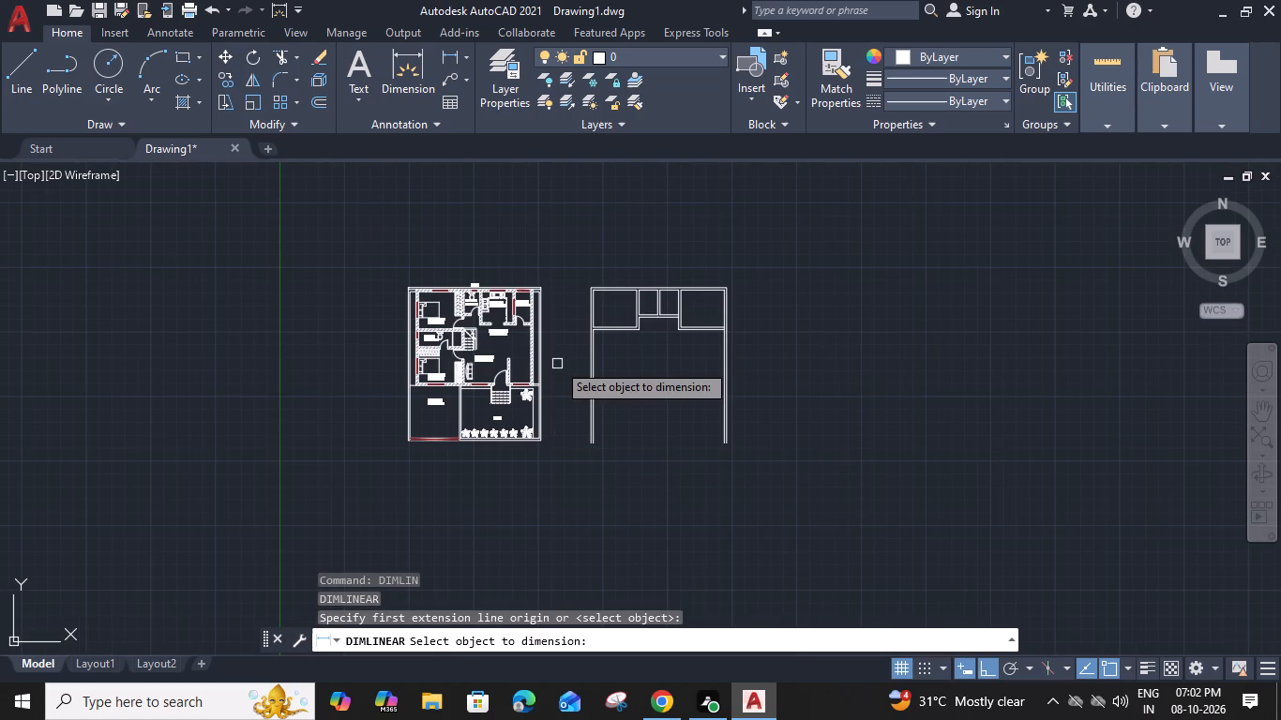
pyautogui.scroll(2, 553, 333)
pyautogui.click(522, 359)
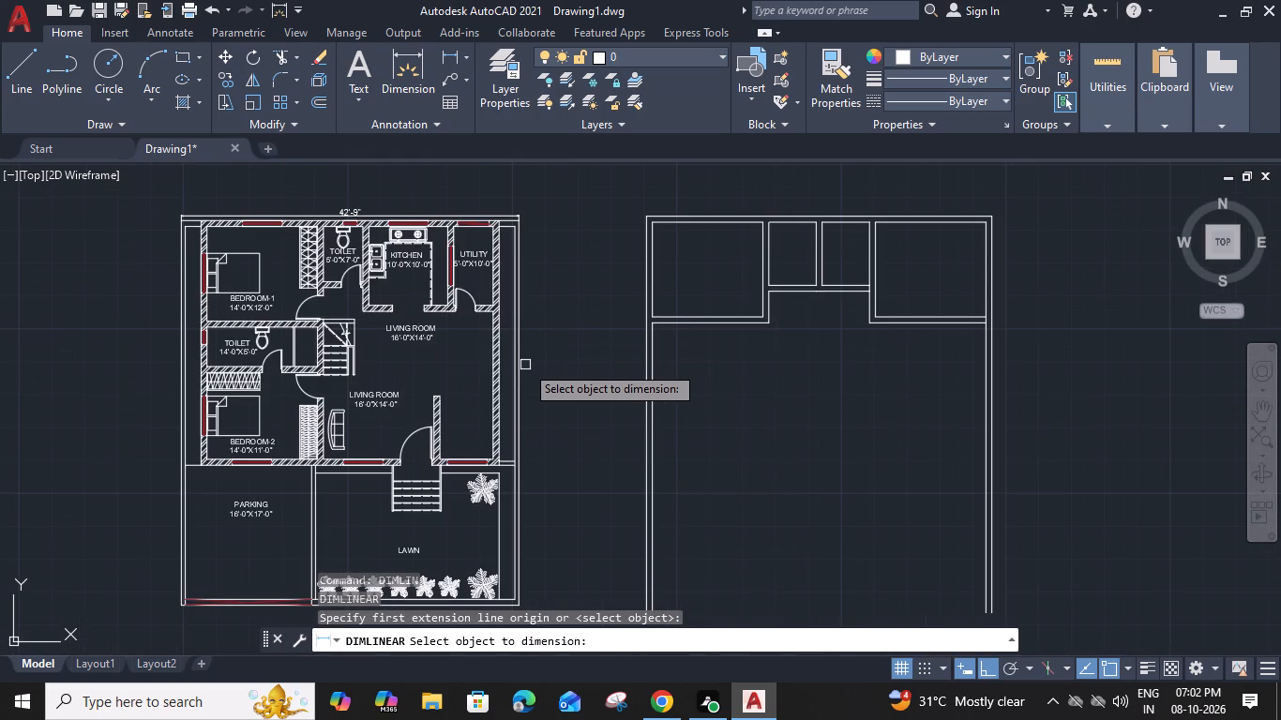
pyautogui.click(537, 360)
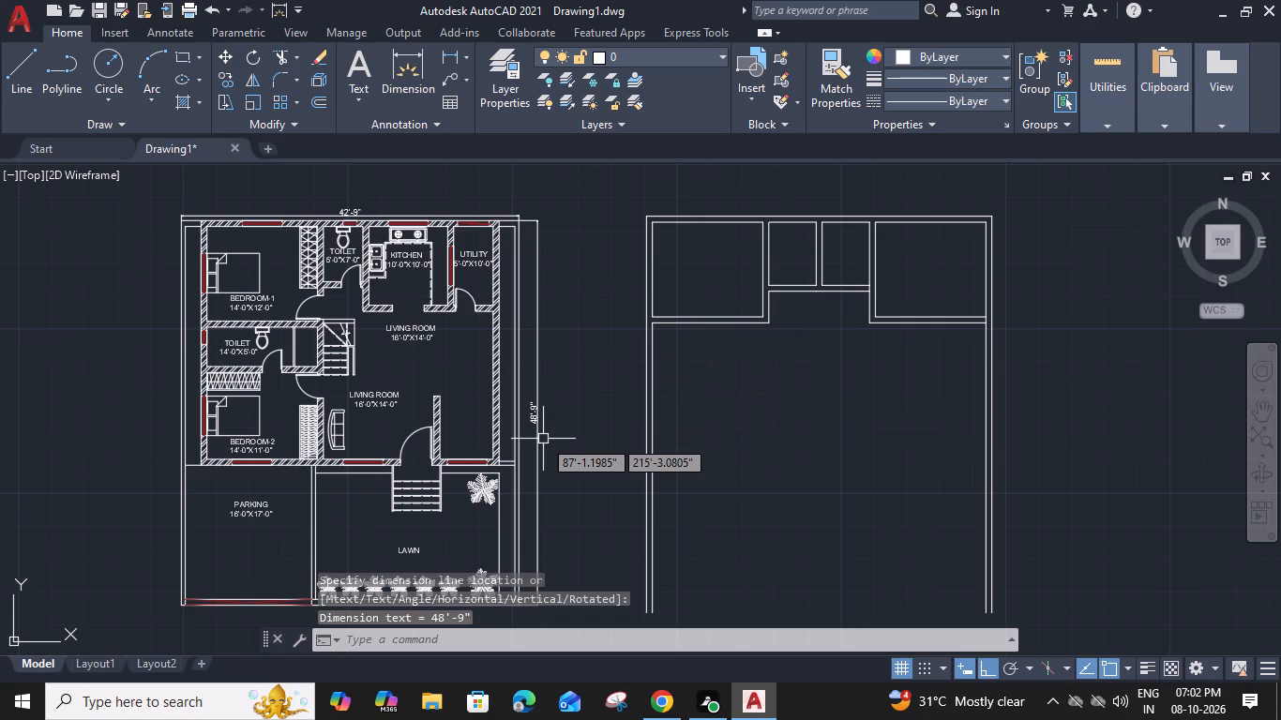
# Offset the top outer wall line of the second plan 48' downward.
pyautogui.click(804, 217)
pyautogui.press('o')
pyautogui.press('space')
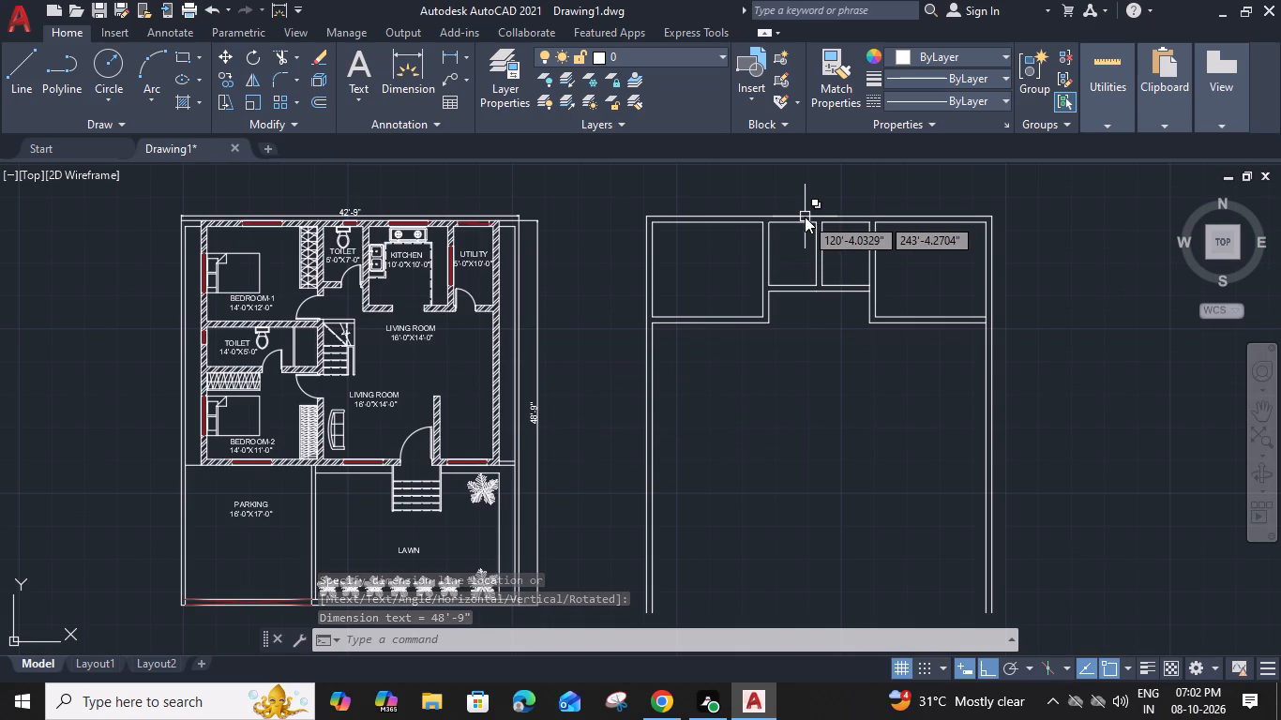
pyautogui.press('4')
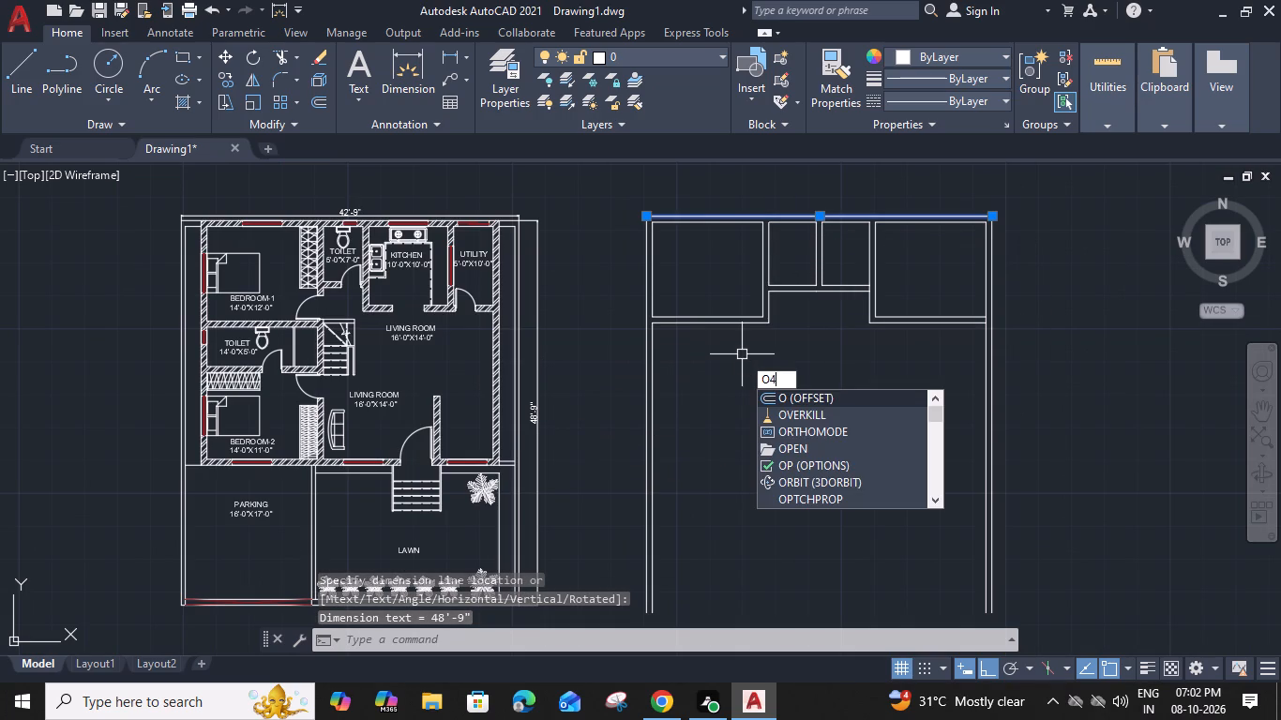
pyautogui.press('8')
pyautogui.press("'")
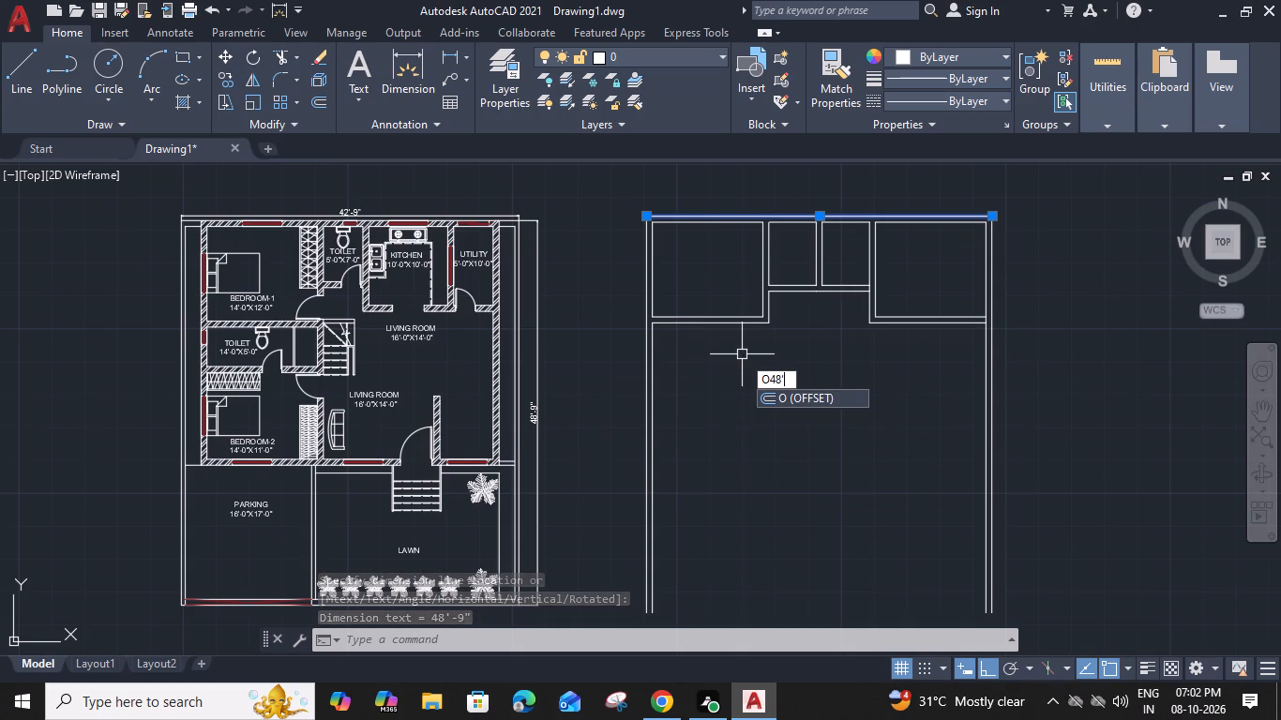
pyautogui.press('BackSpace')
pyautogui.press('BackSpace')
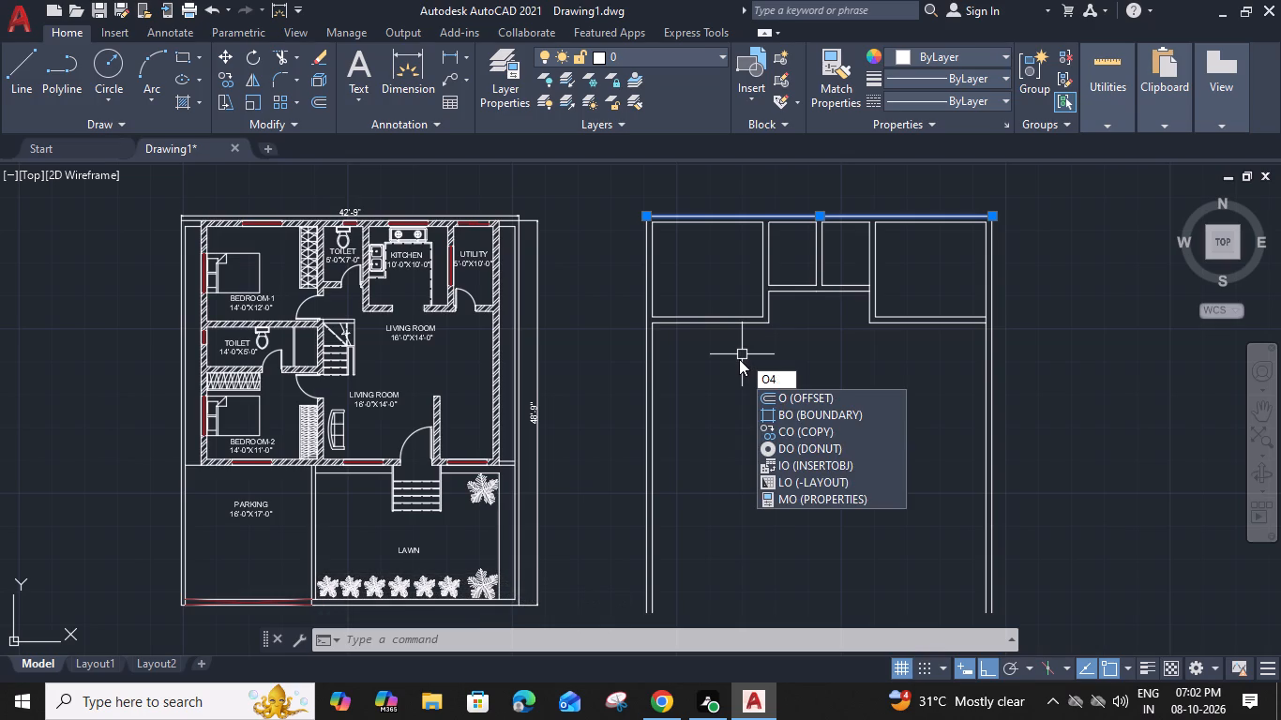
pyautogui.press('BackSpace')
pyautogui.press('space')
pyautogui.write("48'")
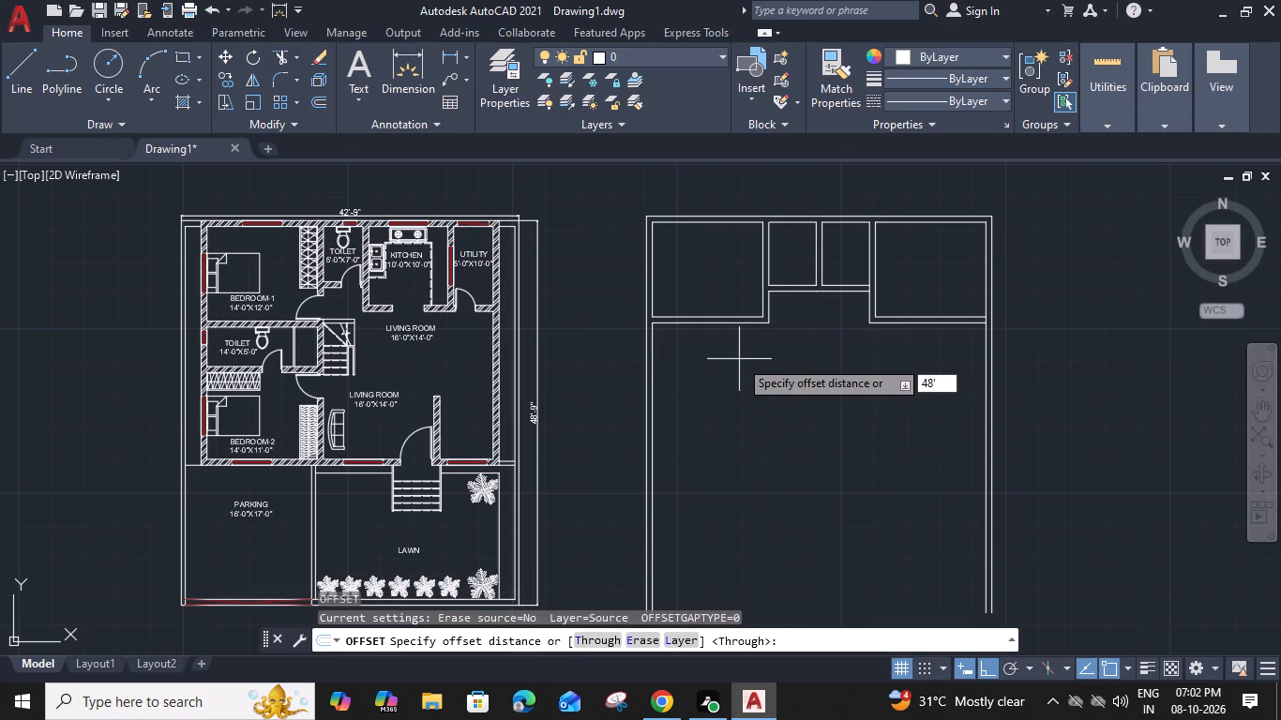
pyautogui.press('space')
pyautogui.click(744, 471)
# Offset the new bottom wall line 9" upward to form the wall thickness.
pyautogui.moveTo(744, 457); pyautogui.dragTo(678, 312, button='middle')
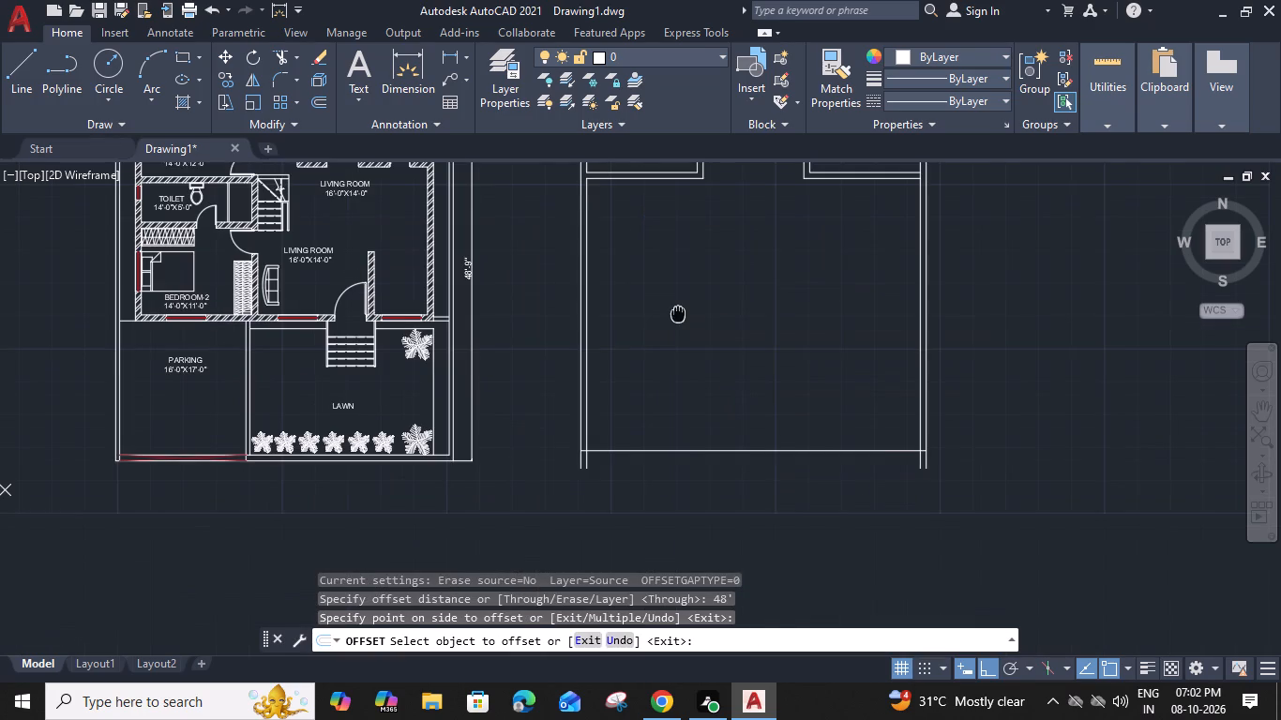
pyautogui.click(721, 449)
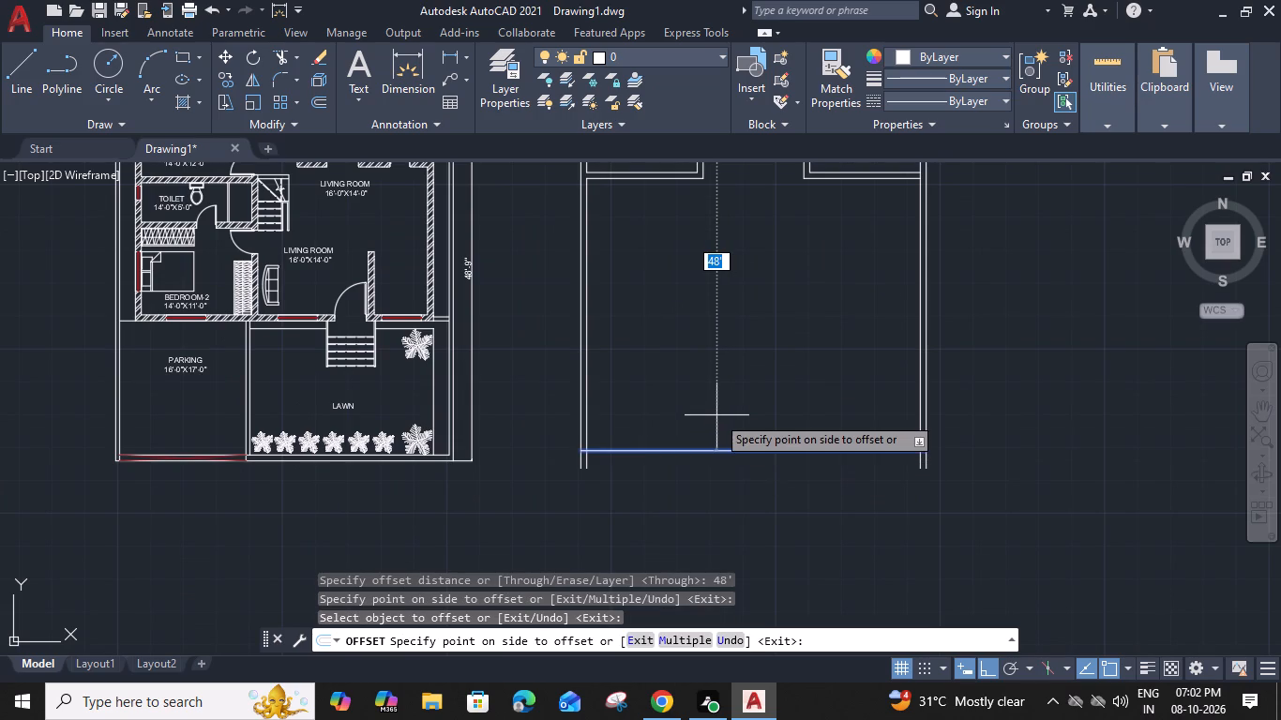
pyautogui.press('9')
pyautogui.hotkey('shift', '"')
pyautogui.press('Return')
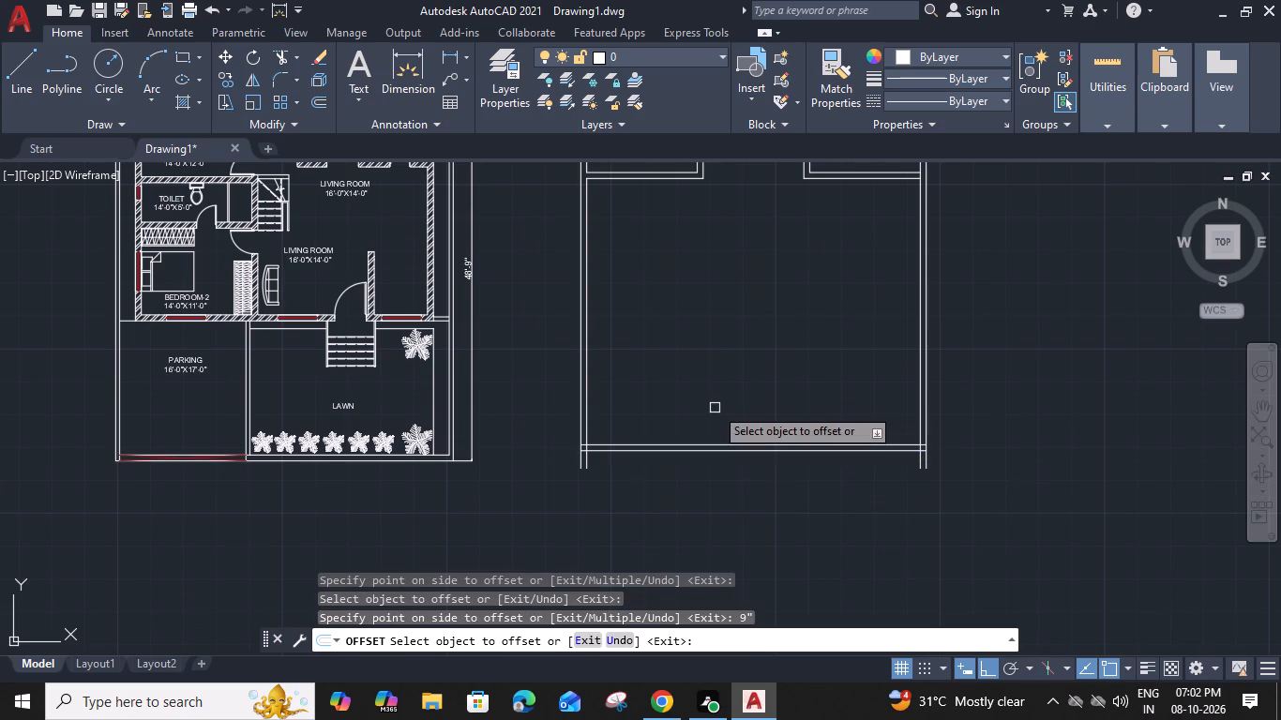
pyautogui.click(715, 406)
pyautogui.press('Escape')
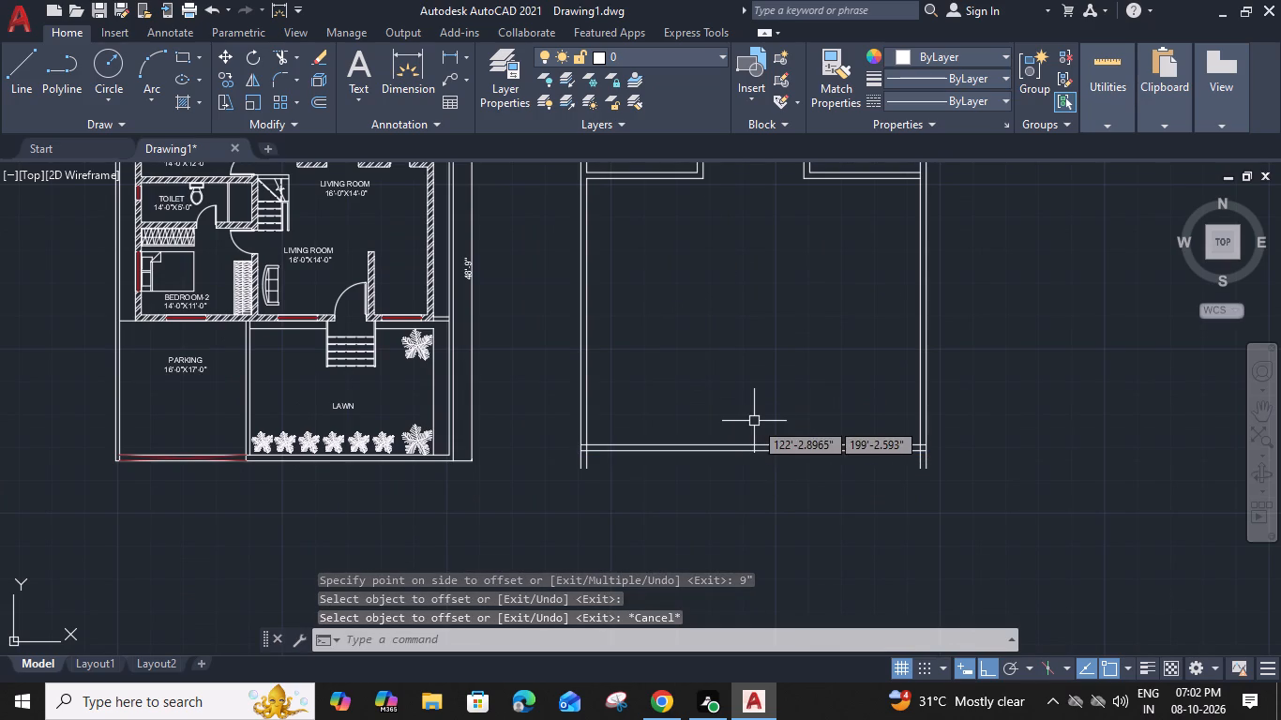
# Trim the overhanging side wall ends and the overlapping inner lines at the second plan's lower-left corner.
pyautogui.write('TR')
pyautogui.press('space')
pyautogui.scroll(1, 546, 461)
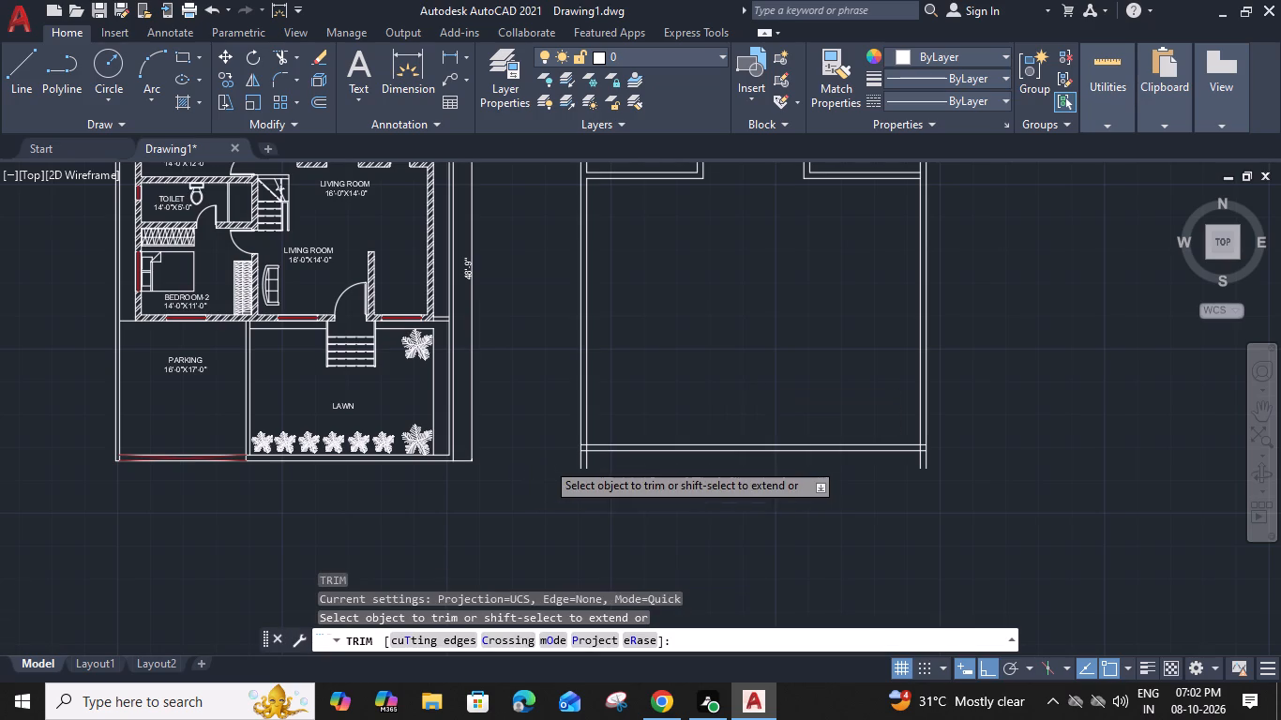
pyautogui.scroll(1, 546, 461)
pyautogui.click(598, 456)
pyautogui.click(807, 456)
pyautogui.scroll(1, 653, 425)
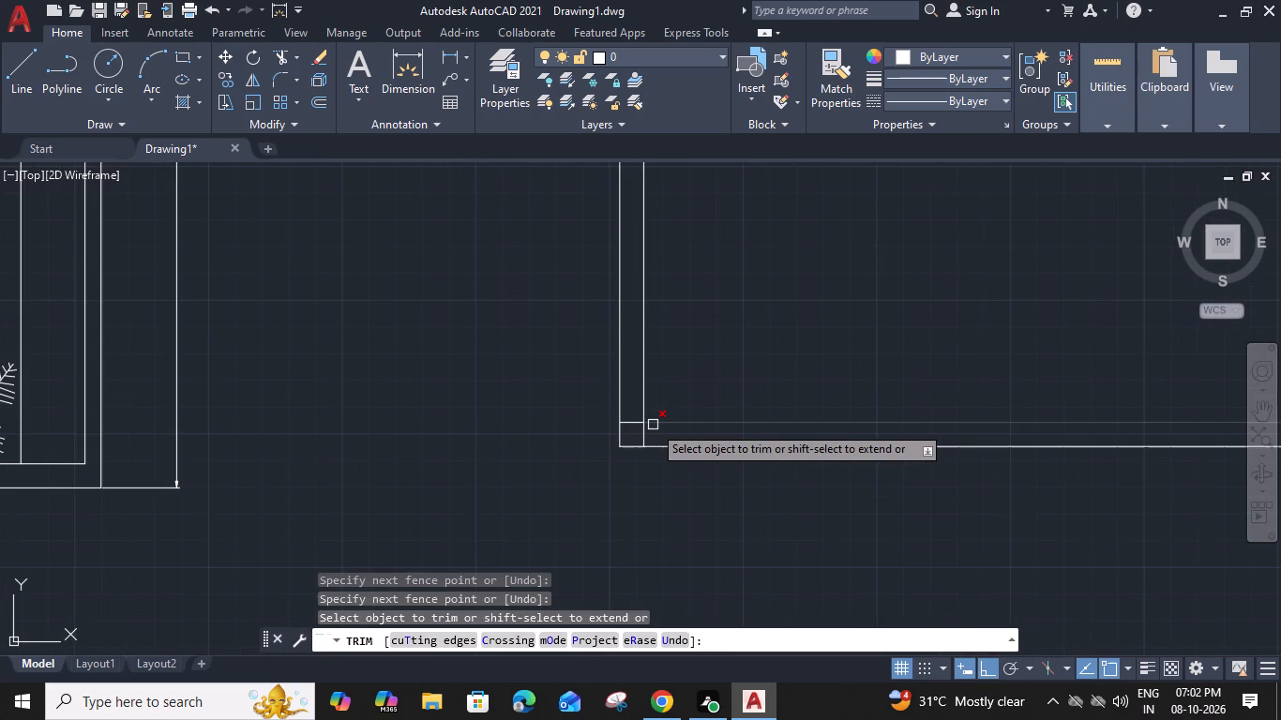
pyautogui.click(644, 442)
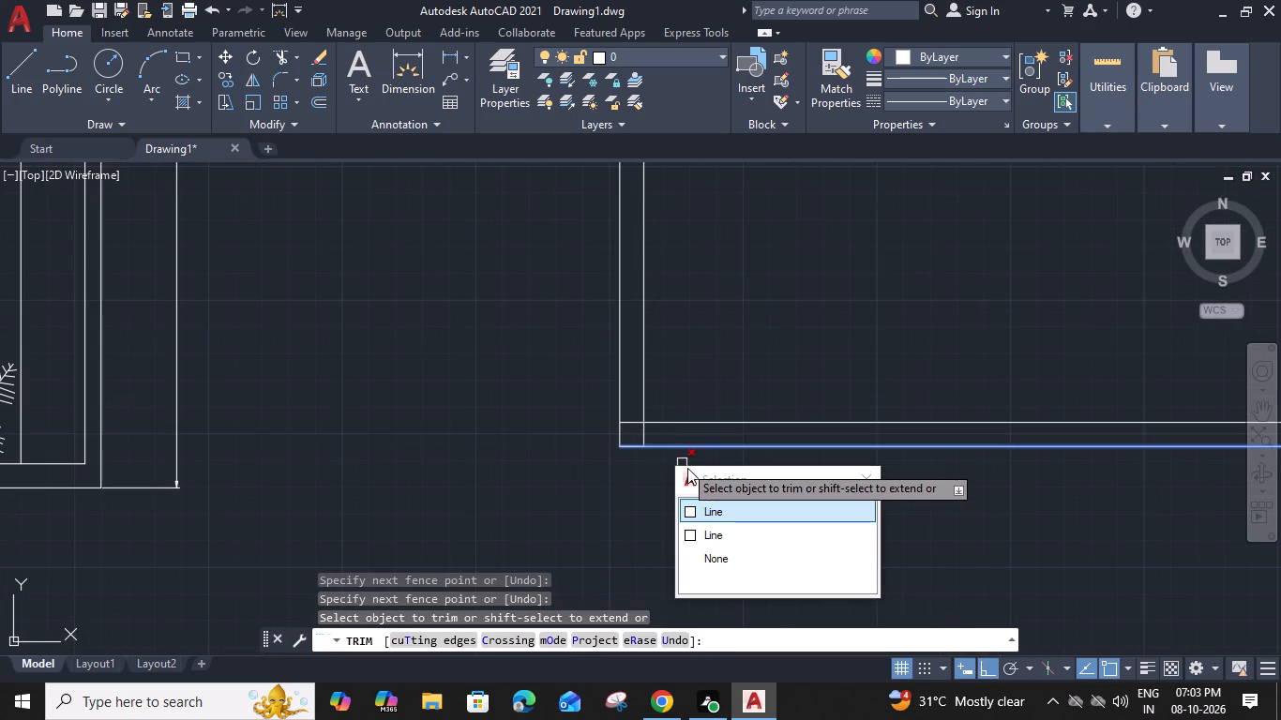
pyautogui.click(722, 528)
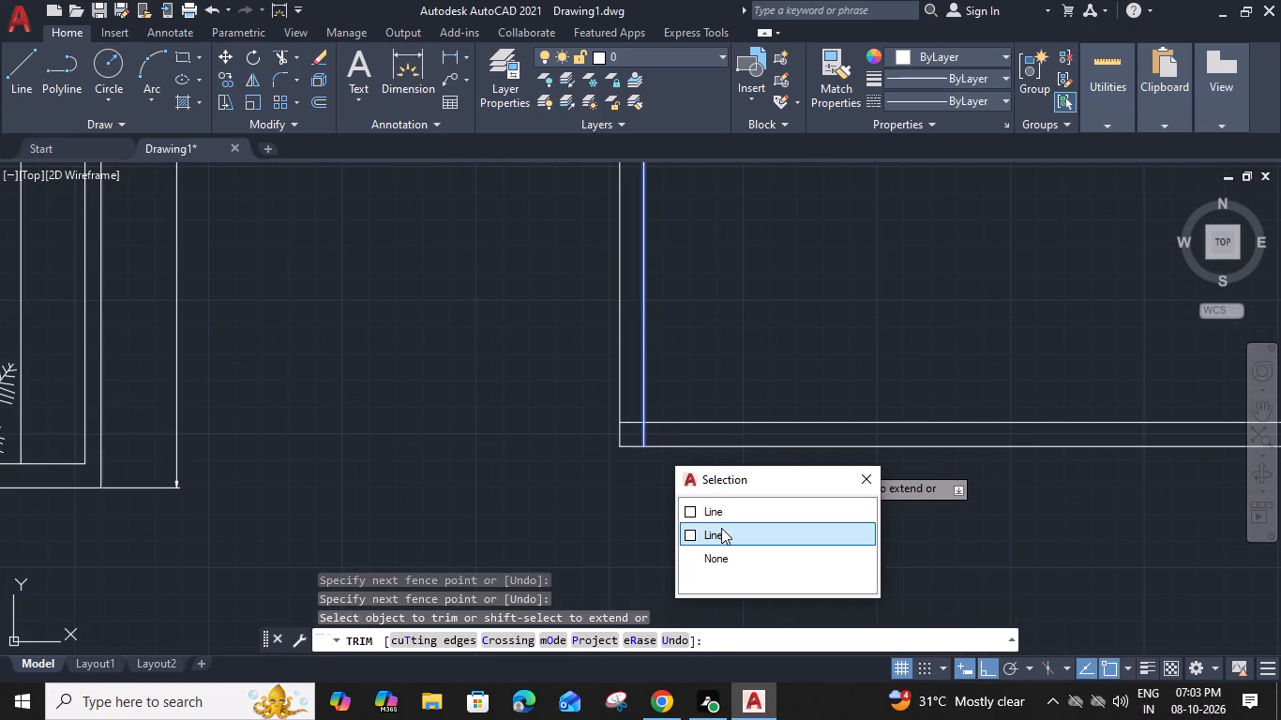
pyautogui.click(747, 537)
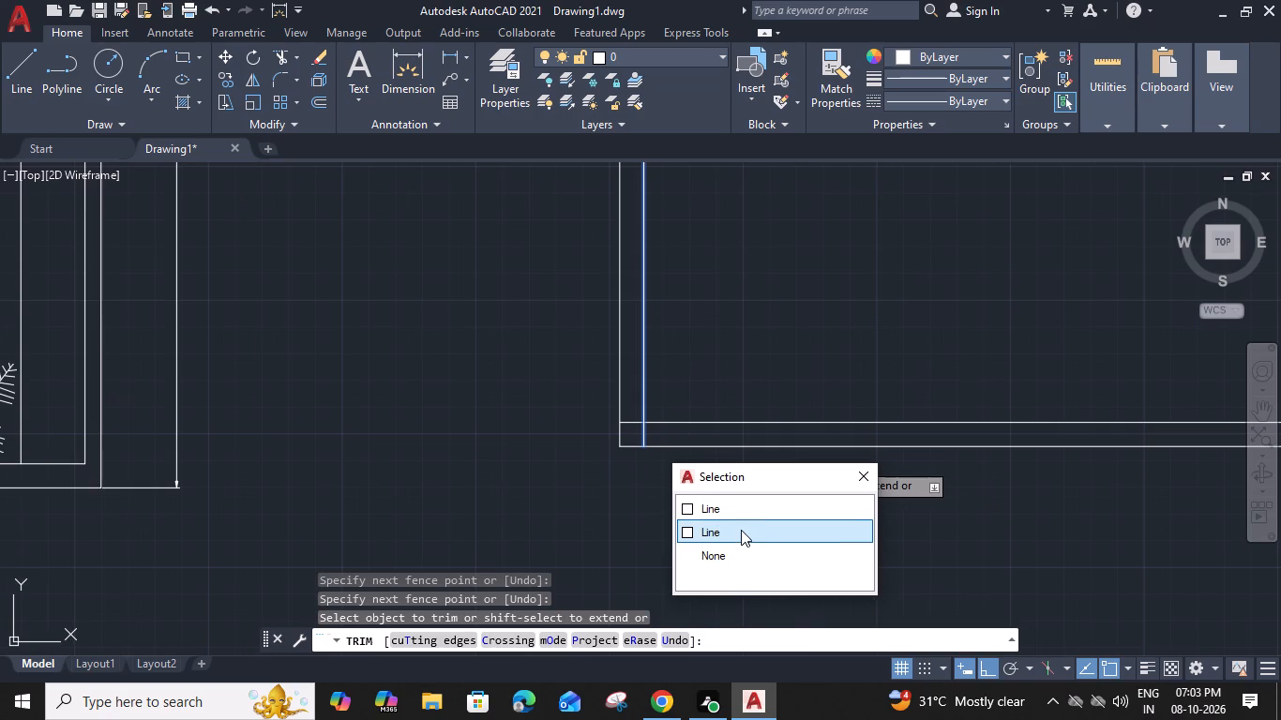
pyautogui.click(739, 527)
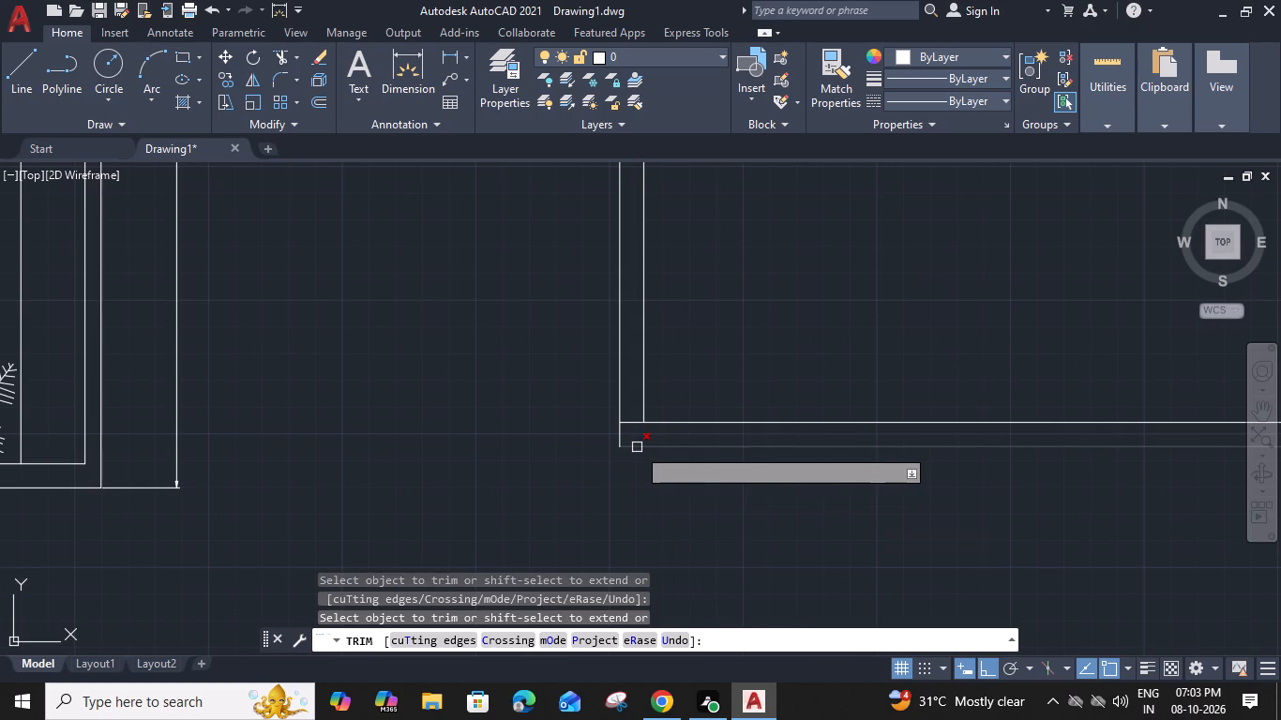
pyautogui.click(632, 423)
# Trim the overhanging side wall ends and the overlapping inner lines at the second plan's lower-right corner.
pyautogui.scroll(-3, 632, 422)
pyautogui.moveTo(770, 480); pyautogui.dragTo(746, 492, button='middle')
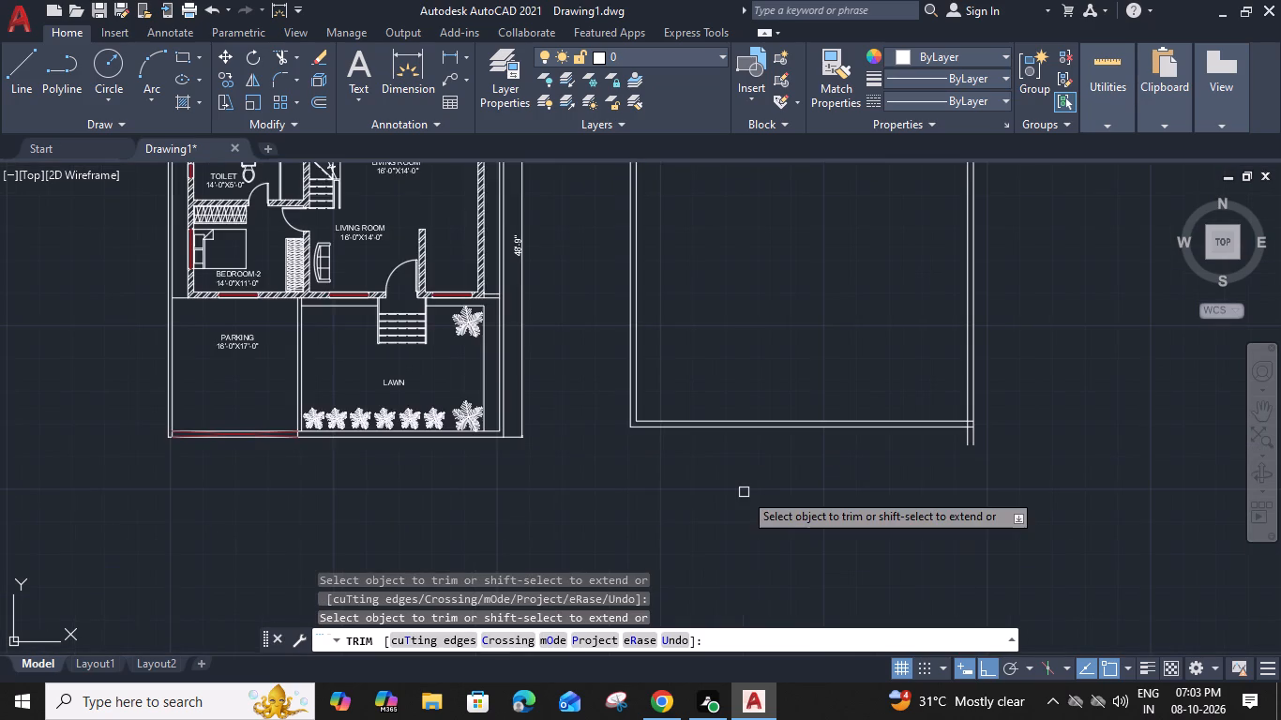
pyautogui.moveTo(746, 492); pyautogui.dragTo(528, 477, button='middle')
pyautogui.scroll(3, 746, 438)
pyautogui.moveTo(713, 422); pyautogui.dragTo(698, 422)
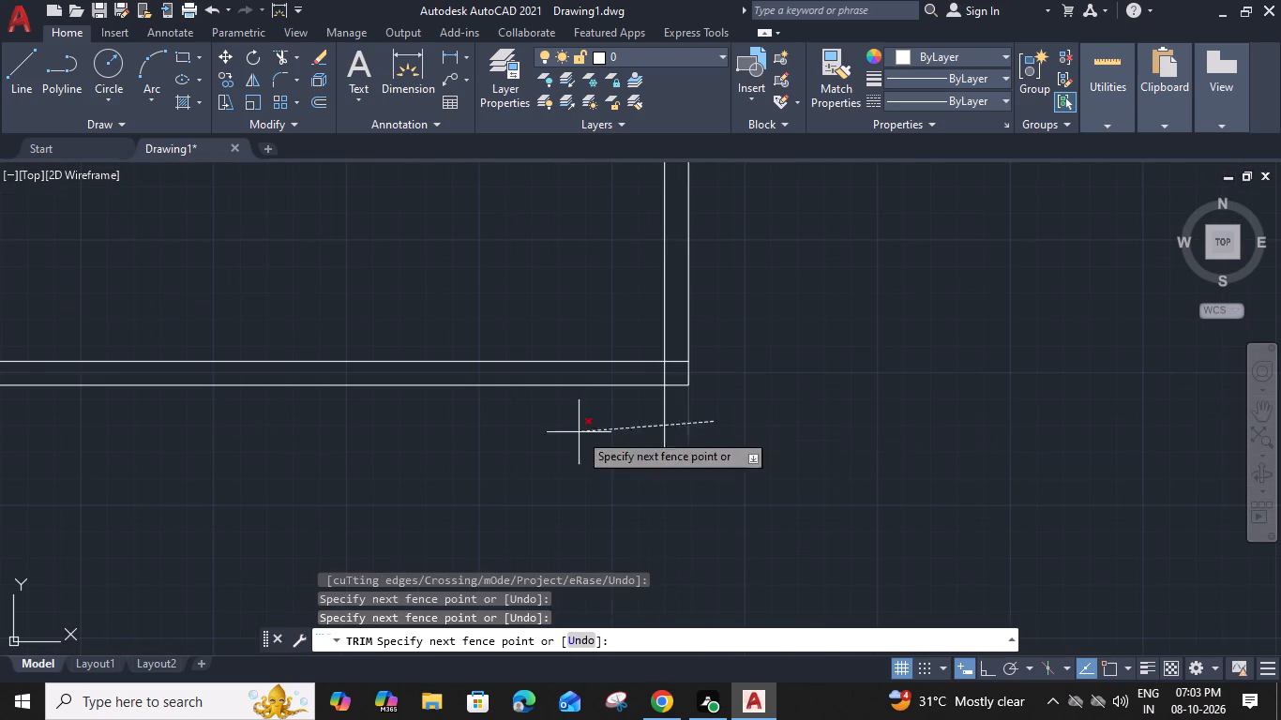
pyautogui.click(579, 432)
pyautogui.click(665, 375)
pyautogui.click(679, 364)
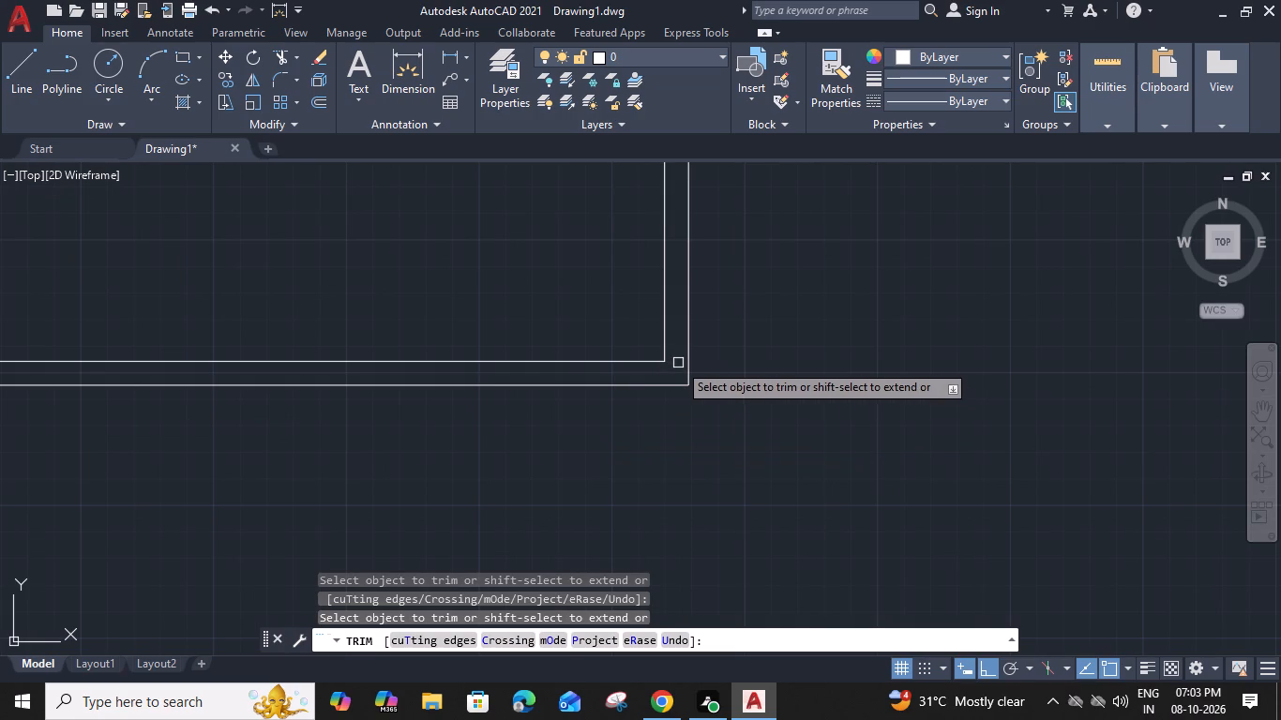
pyautogui.scroll(-2, 678, 363)
pyautogui.moveTo(355, 465); pyautogui.dragTo(747, 472, button='middle')
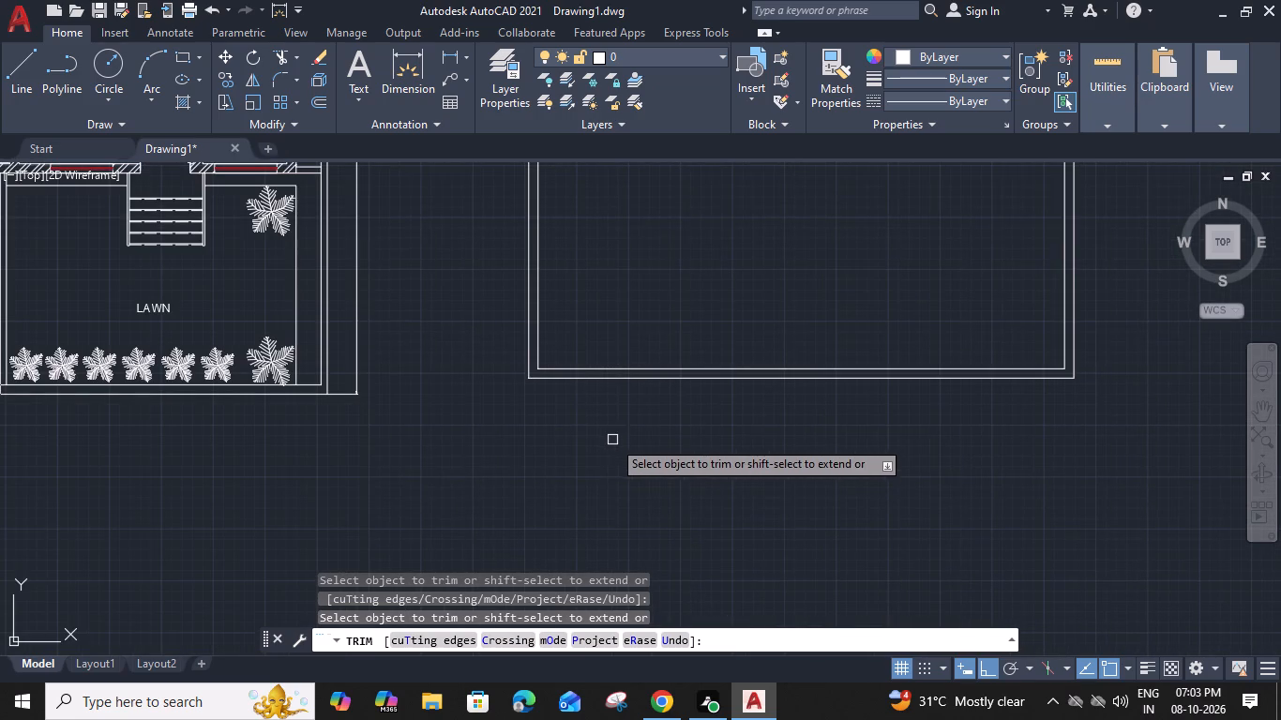
pyautogui.press('Escape')
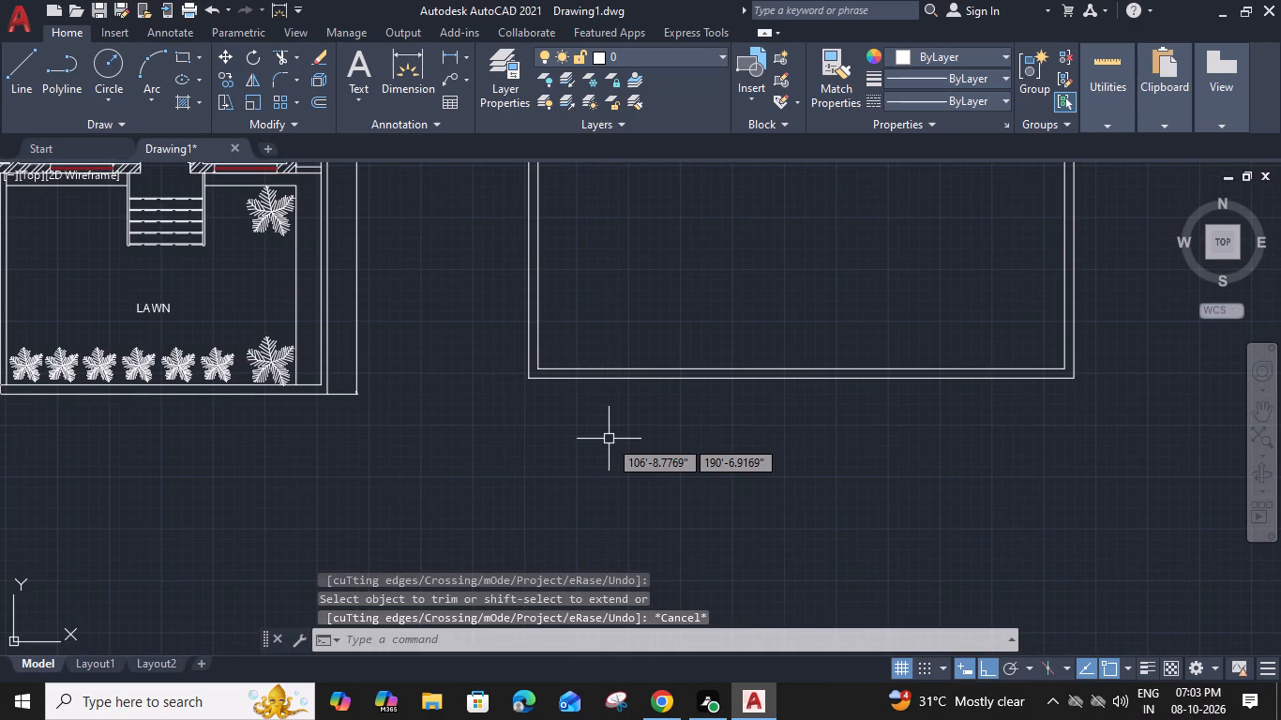
# Start an offset of the inner bottom wall line of the second plan.
pyautogui.click(681, 367)
pyautogui.write('O')
pyautogui.press('space')
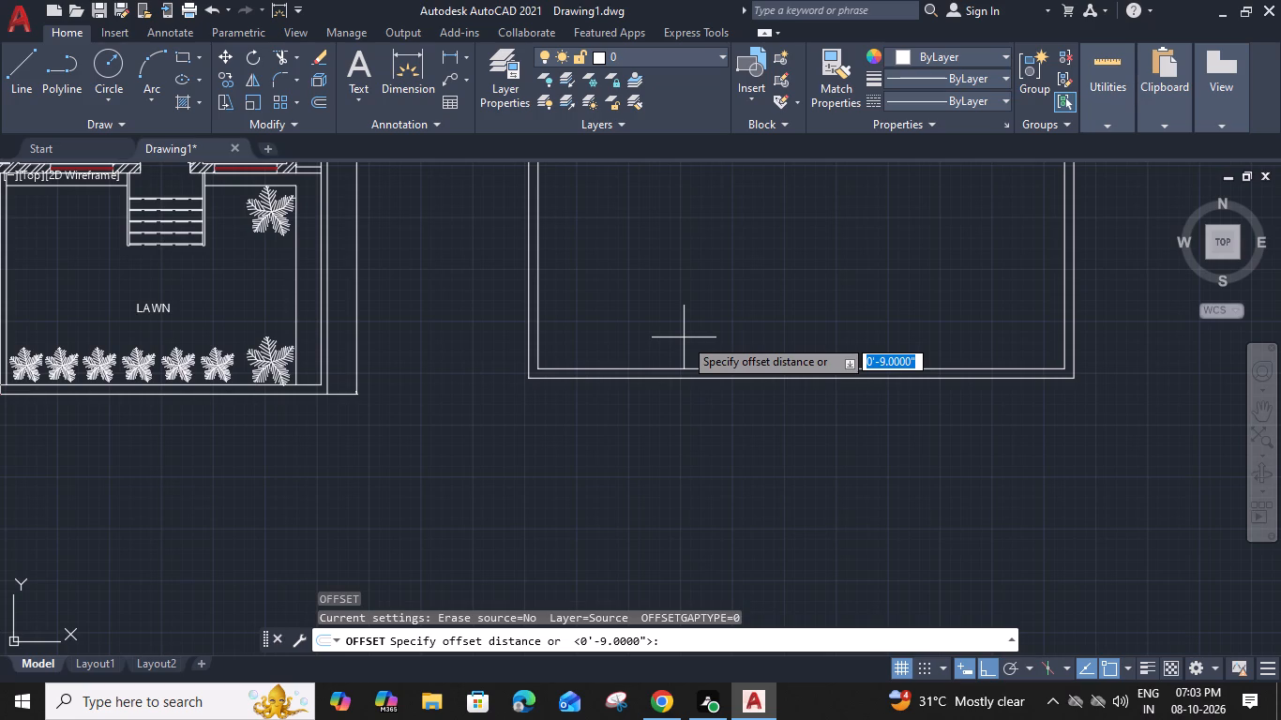
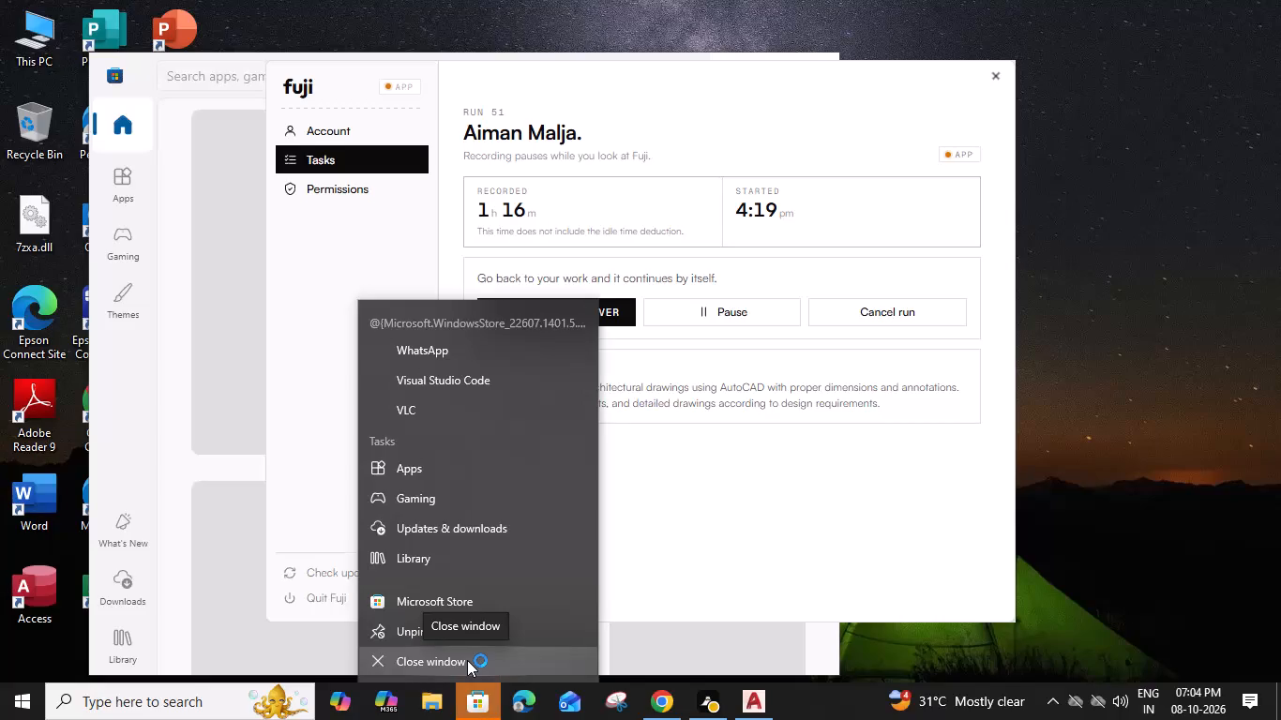
# Close the Microsoft Store window.
pyautogui.click(467, 660)
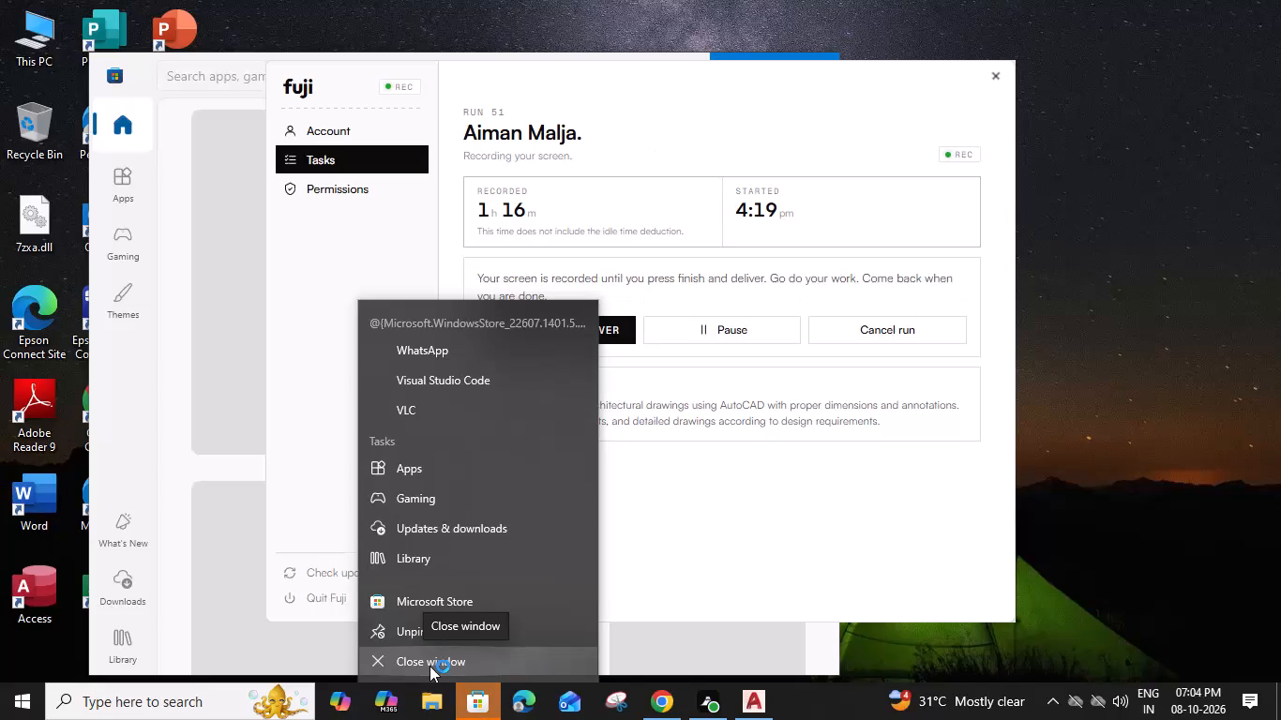
pyautogui.click(821, 74)
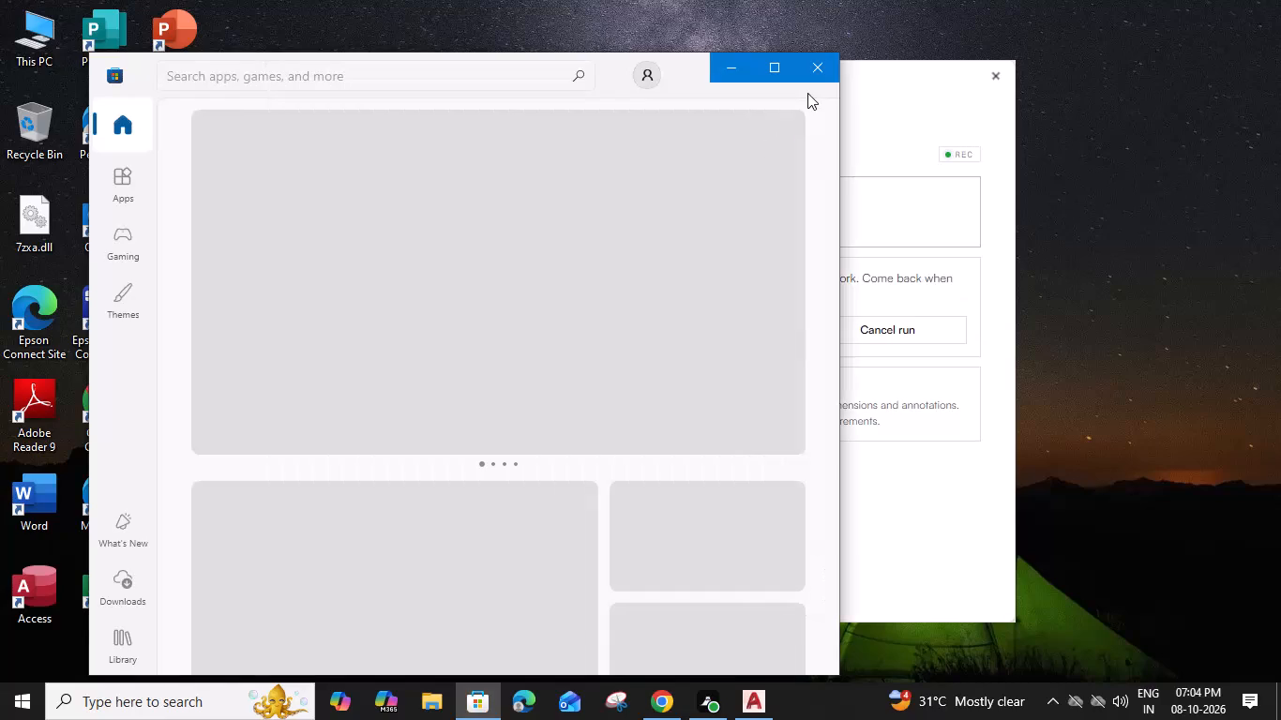
pyautogui.click(818, 59)
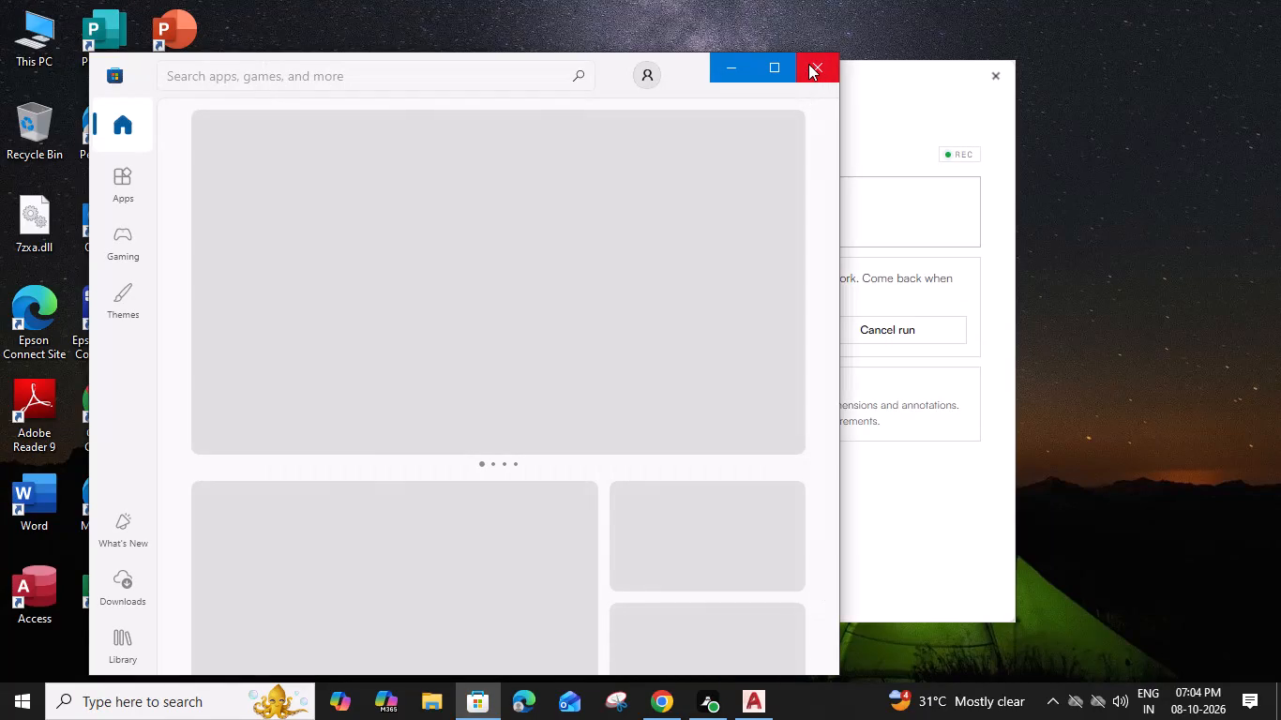
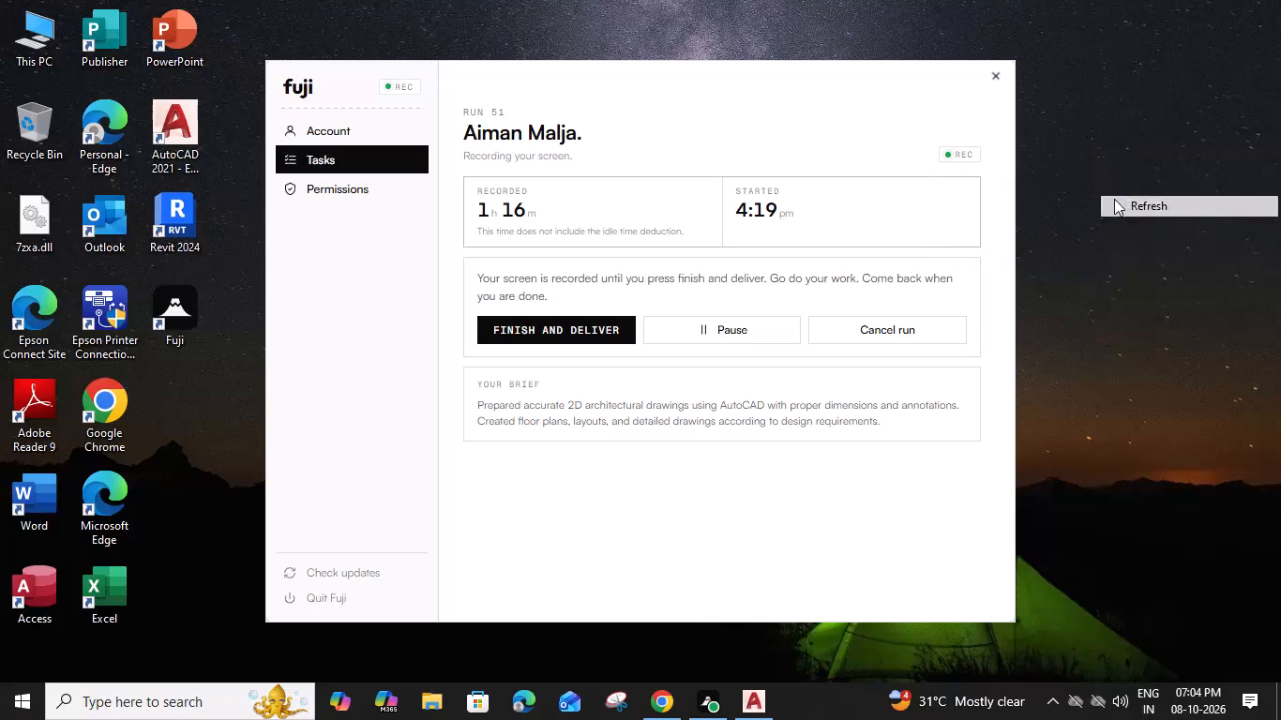
# Switch to AutoCAD and offset the second plan's inner bottom wall line 12' upward, then 9" more for a cross wall.
pyautogui.click(737, 704)
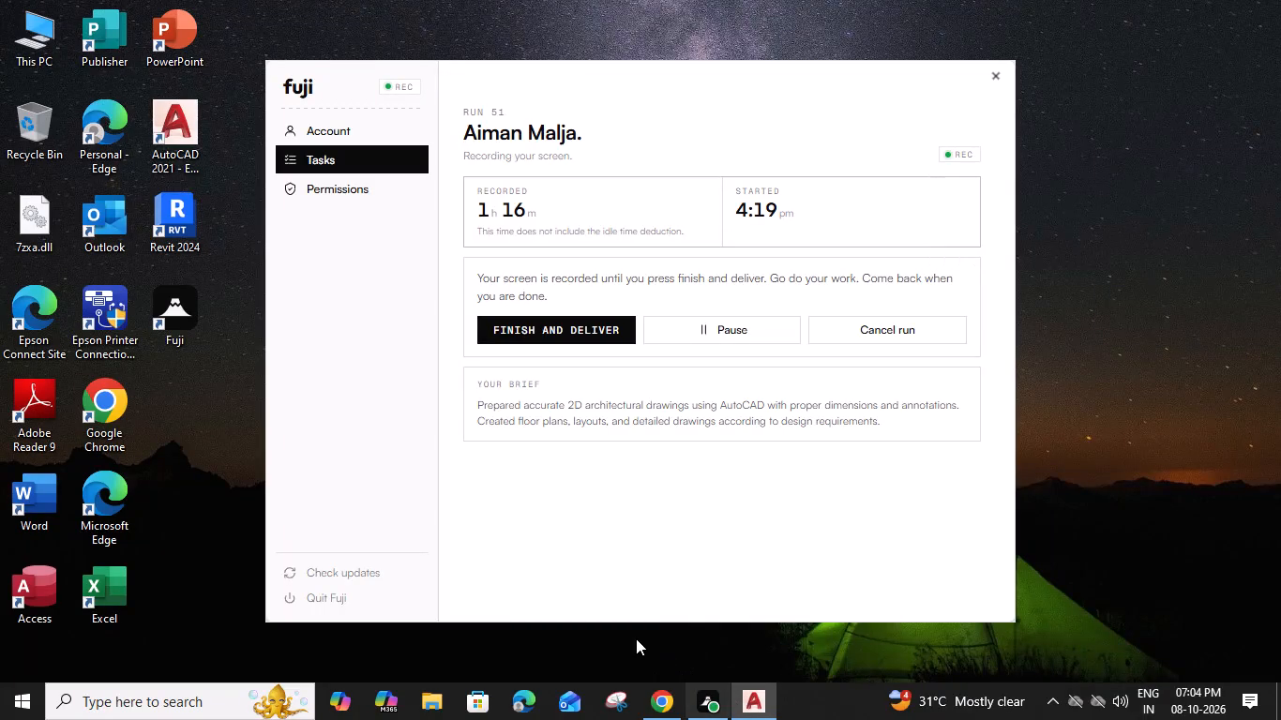
pyautogui.moveTo(717, 369); pyautogui.dragTo(619, 631, button='middle')
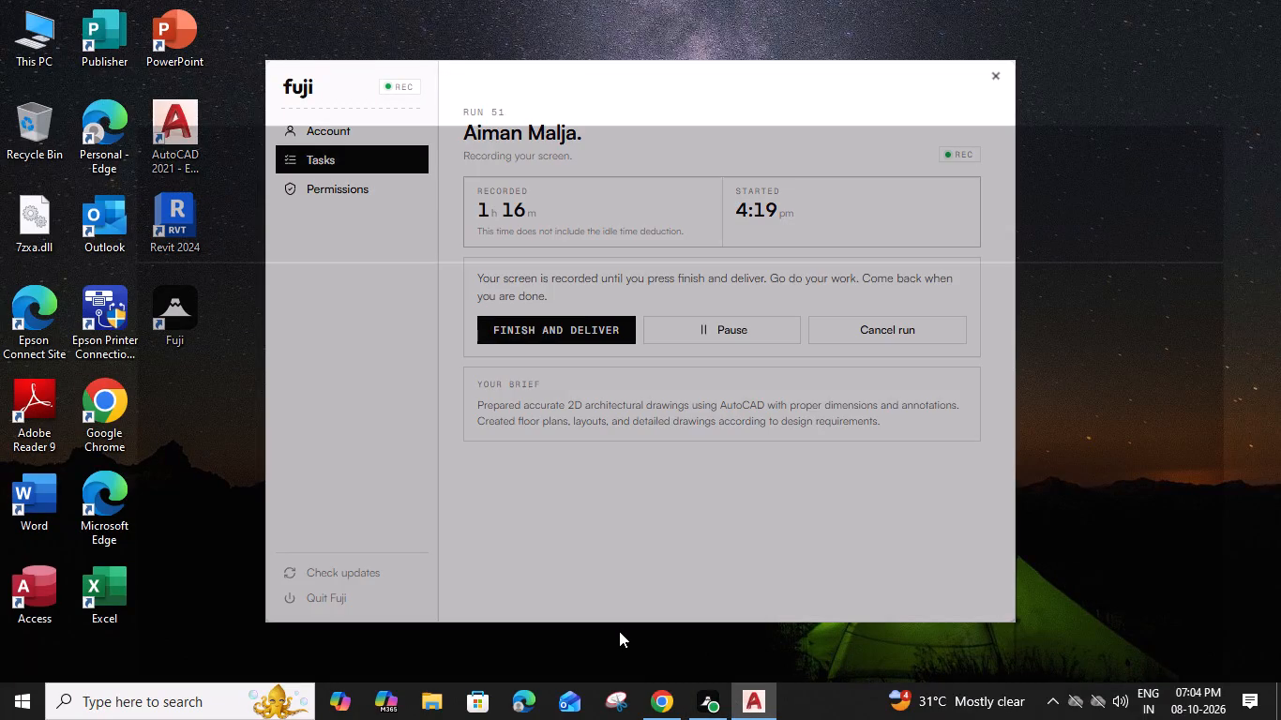
pyautogui.moveTo(619, 631); pyautogui.dragTo(597, 501, button='middle')
pyautogui.click(605, 539)
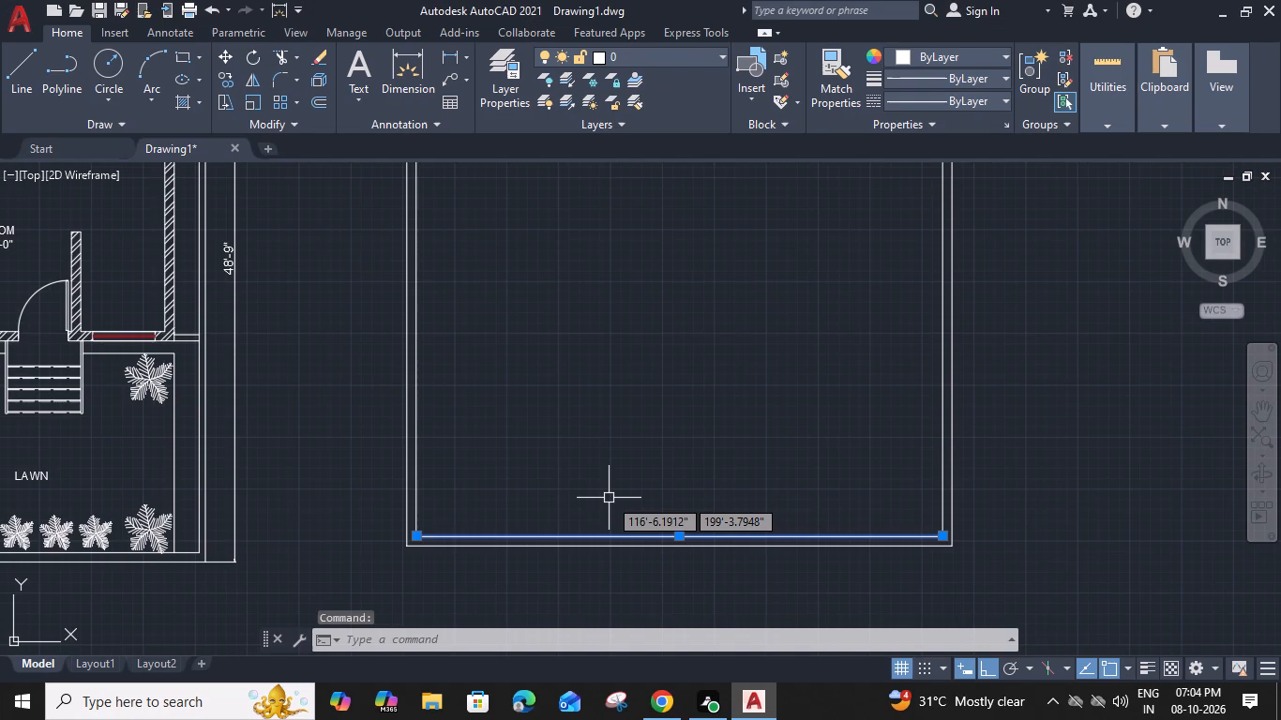
pyautogui.write('O')
pyautogui.press('space')
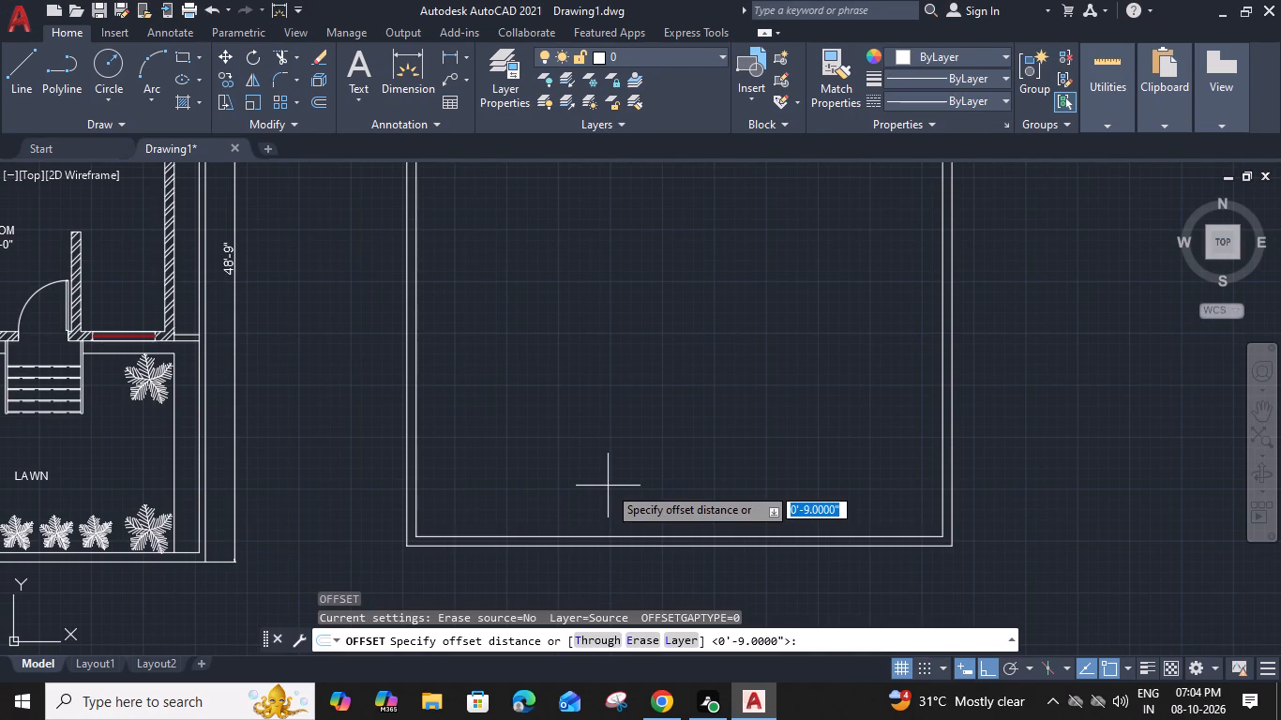
pyautogui.write("12'")
pyautogui.press('Return')
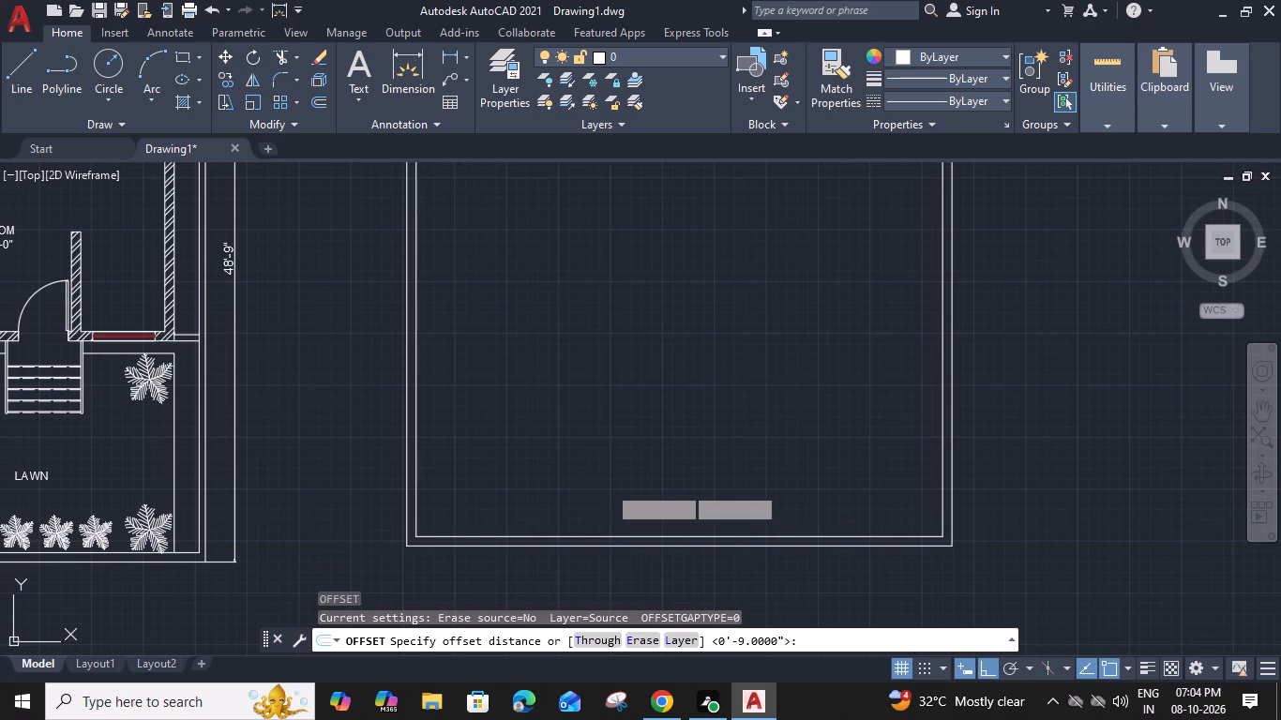
pyautogui.click(612, 491)
pyautogui.click(622, 388)
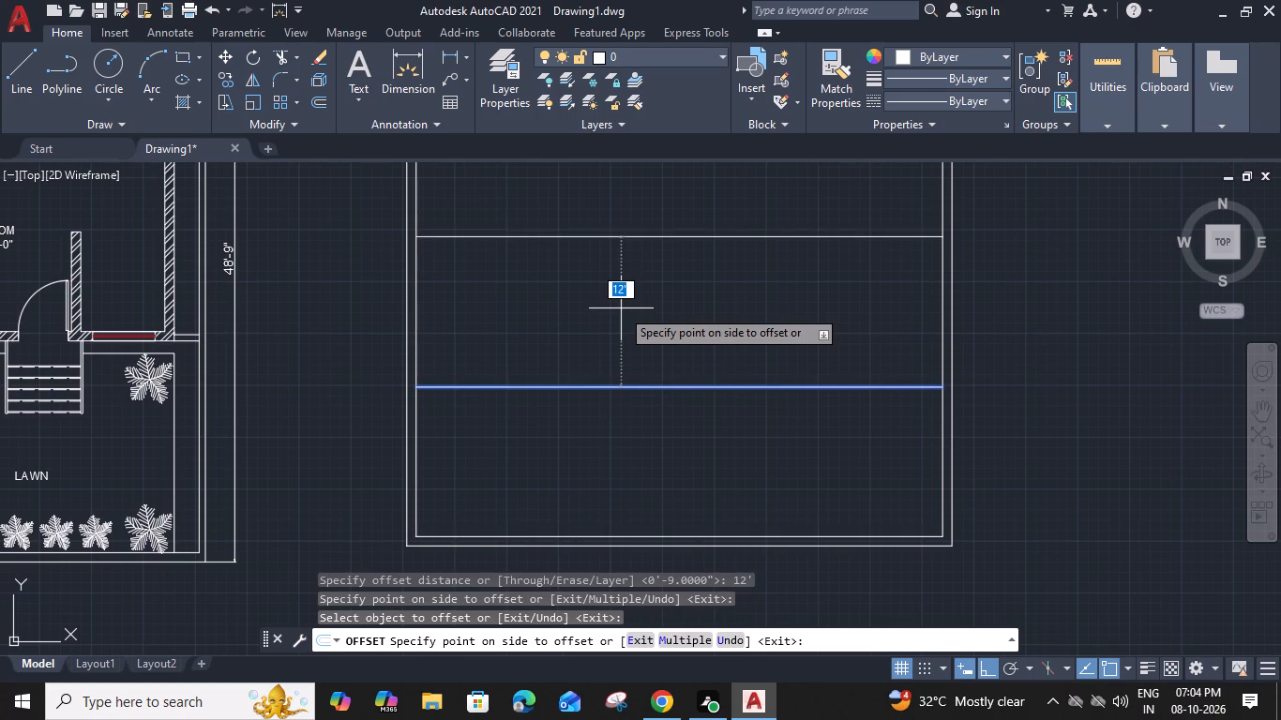
pyautogui.write('9"')
pyautogui.press('Return')
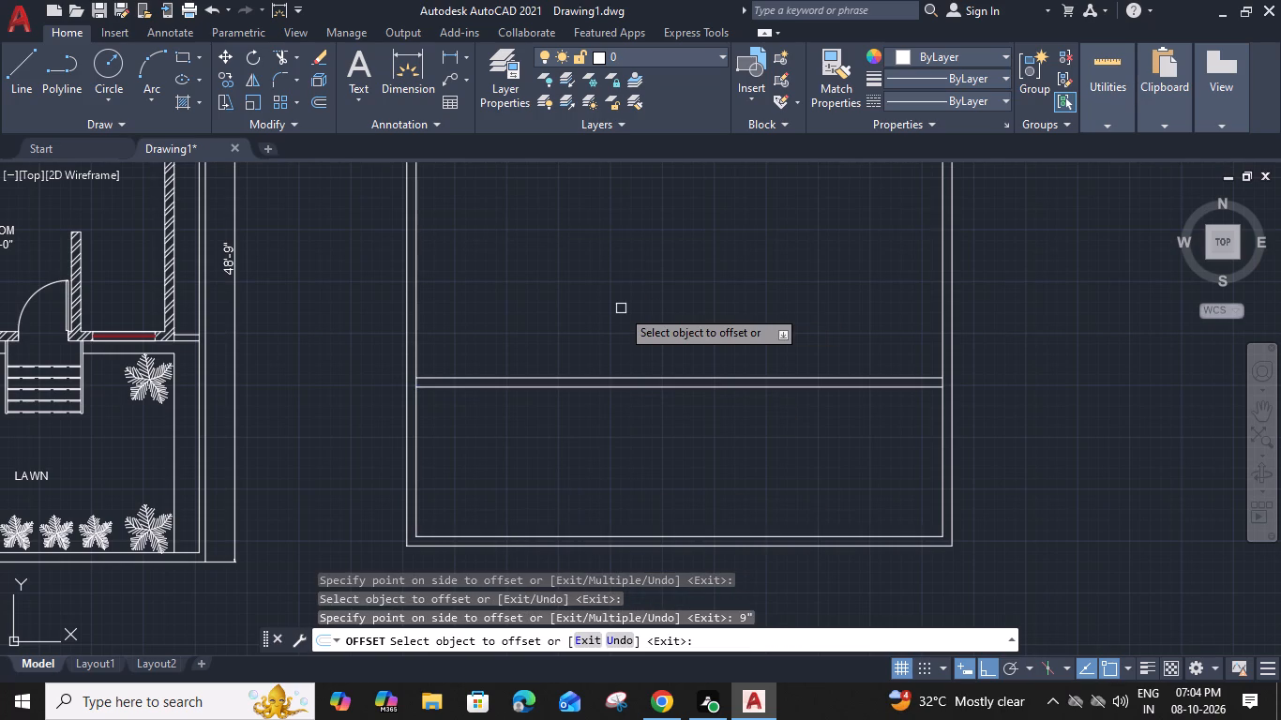
# Offset the cross wall's upper line 5' upward, and that copy another 9" to form a second cross wall.
pyautogui.click(580, 377)
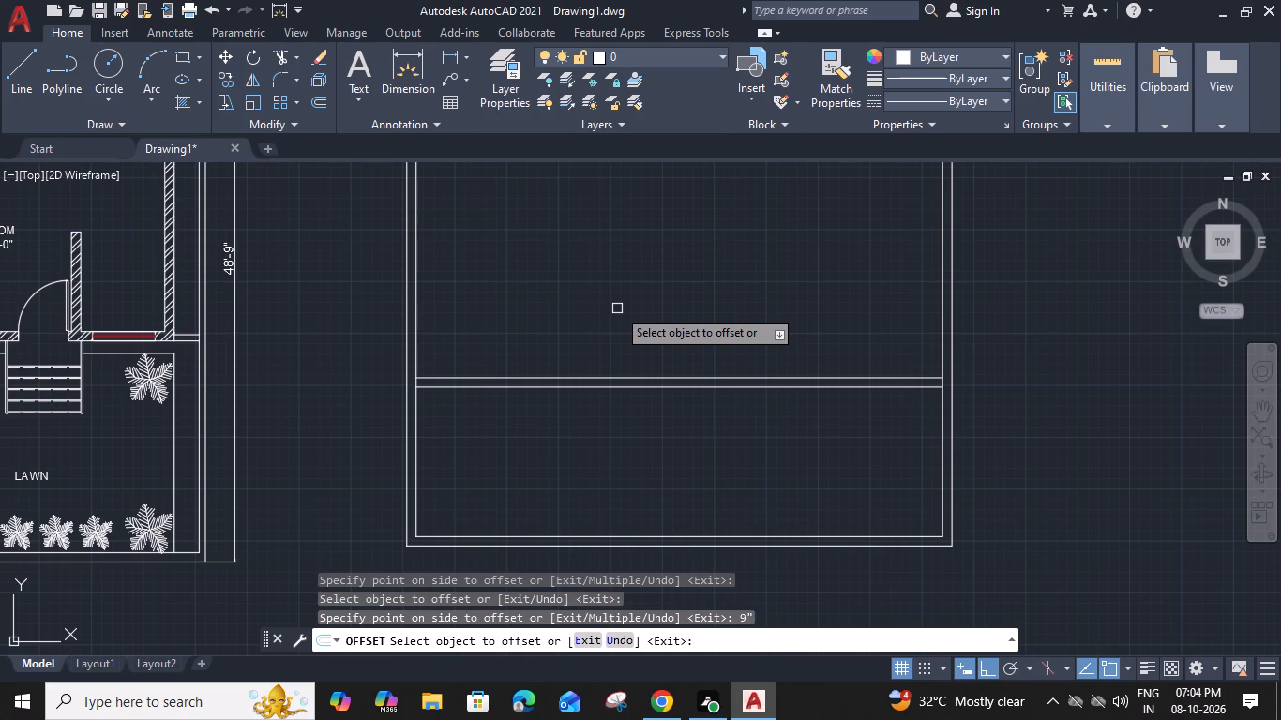
pyautogui.write("5'")
pyautogui.press('space')
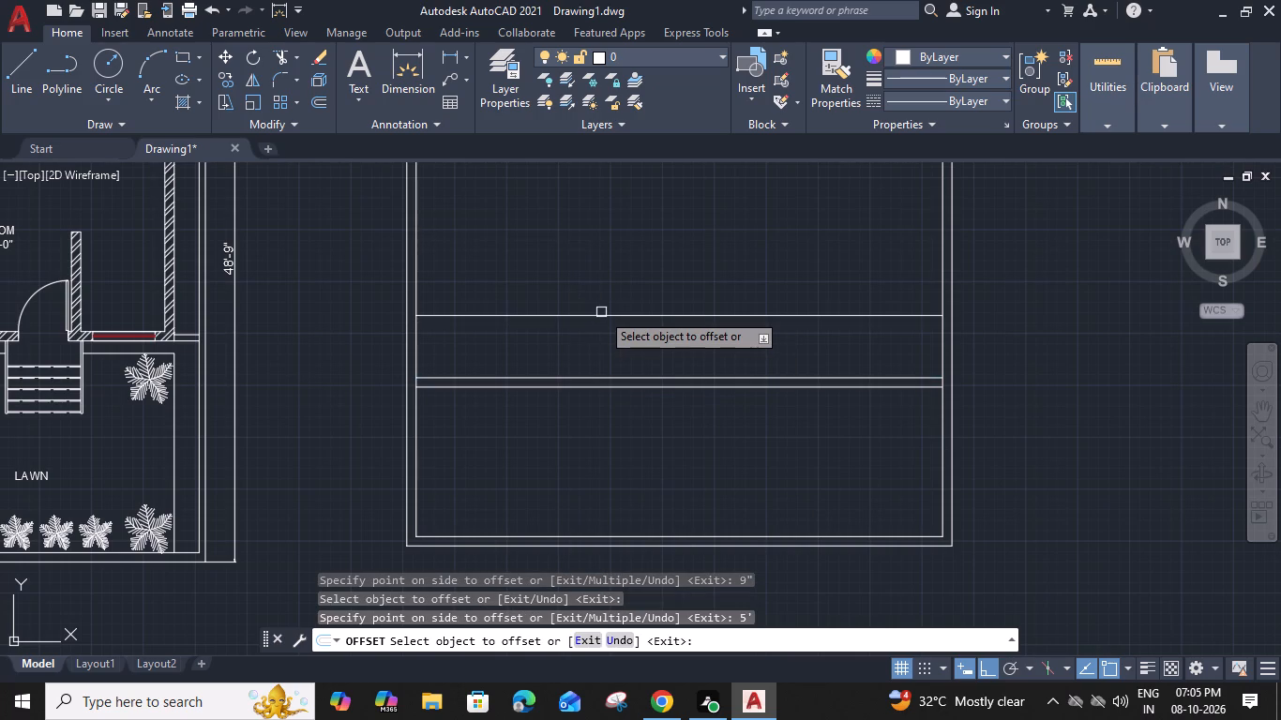
pyautogui.click(601, 316)
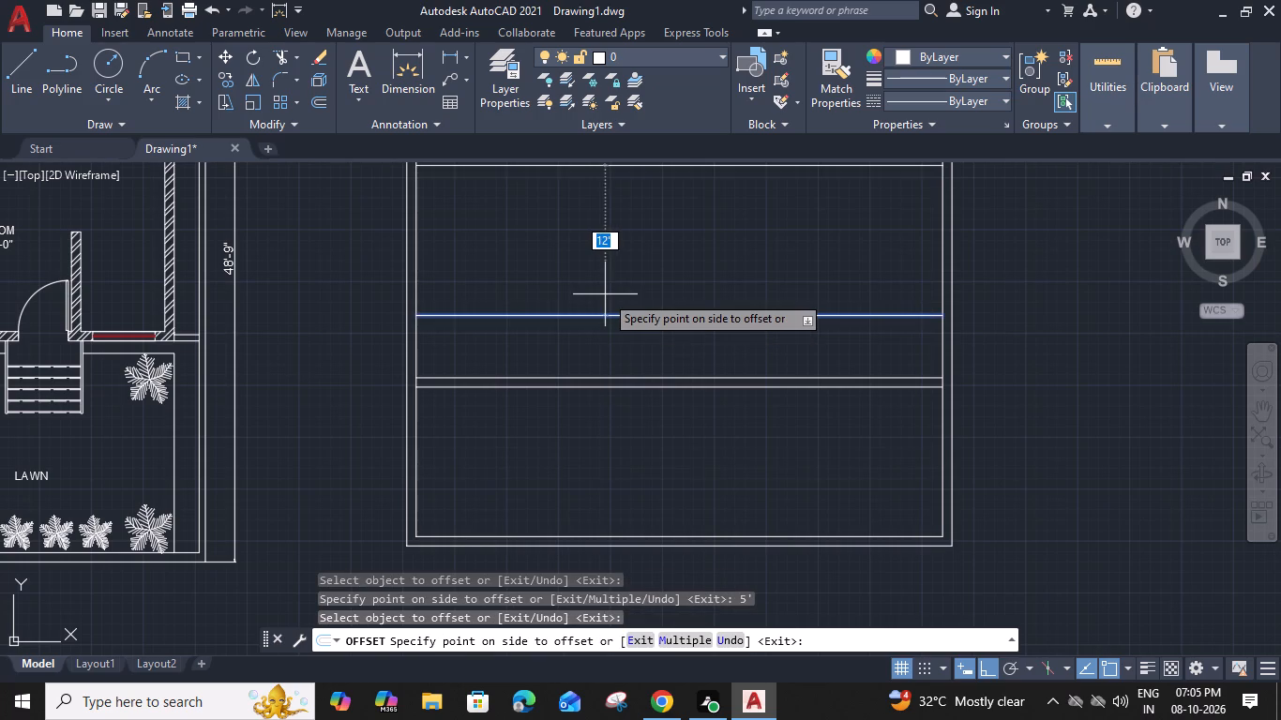
pyautogui.write('9"')
pyautogui.press('Return')
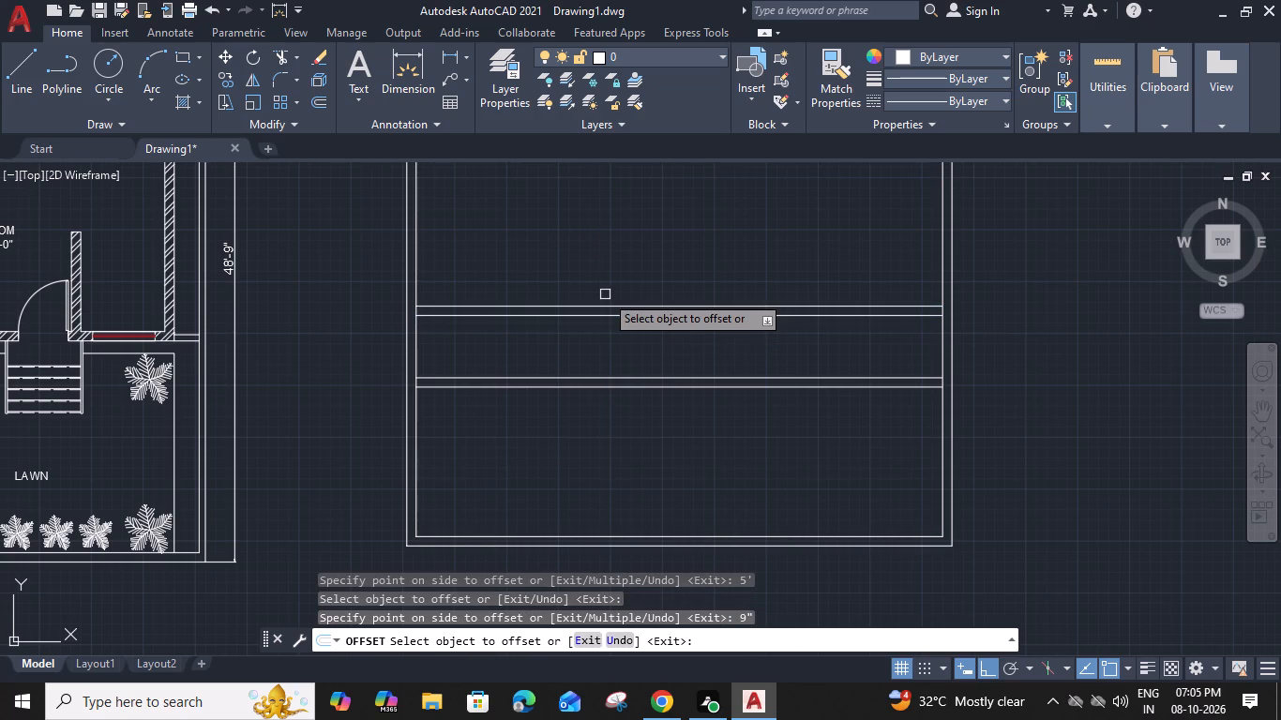
pyautogui.moveTo(617, 279); pyautogui.dragTo(592, 348, button='middle')
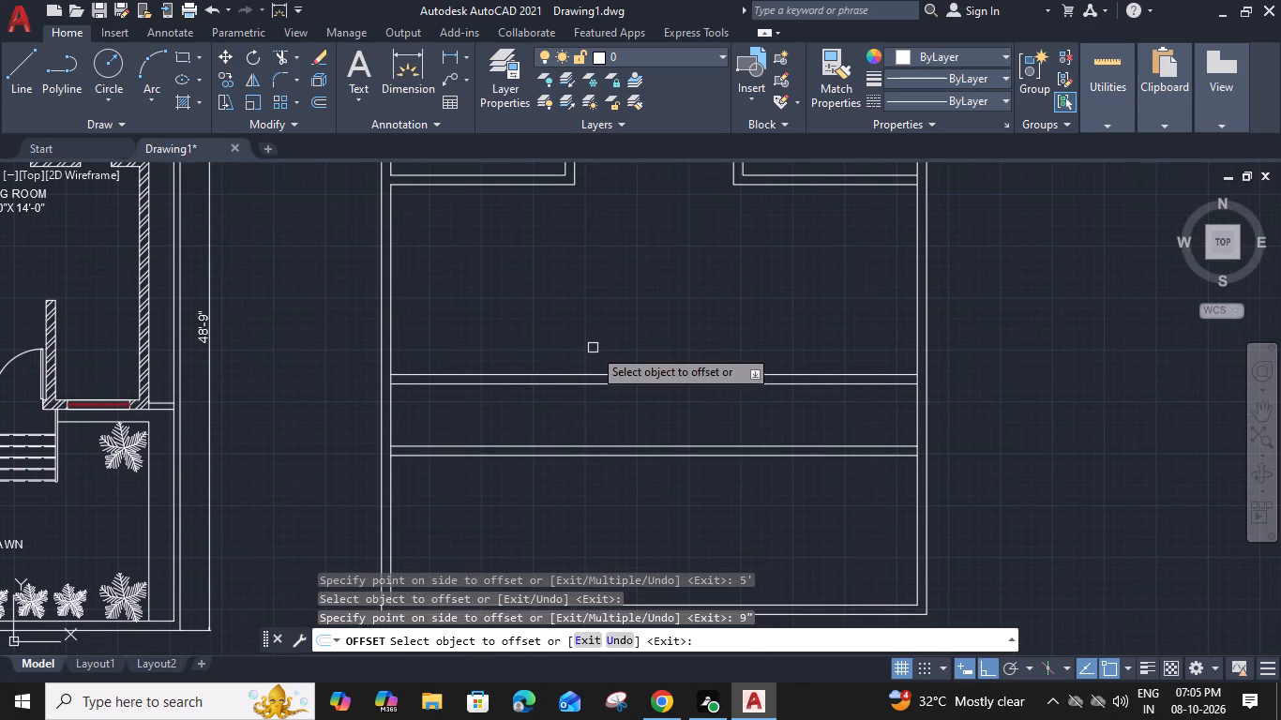
pyautogui.moveTo(651, 477); pyautogui.dragTo(652, 393, button='middle')
pyautogui.press('Escape')
# Trim the inner west wall line where the two new cross walls meet it.
pyautogui.moveTo(592, 444); pyautogui.dragTo(606, 417, button='middle')
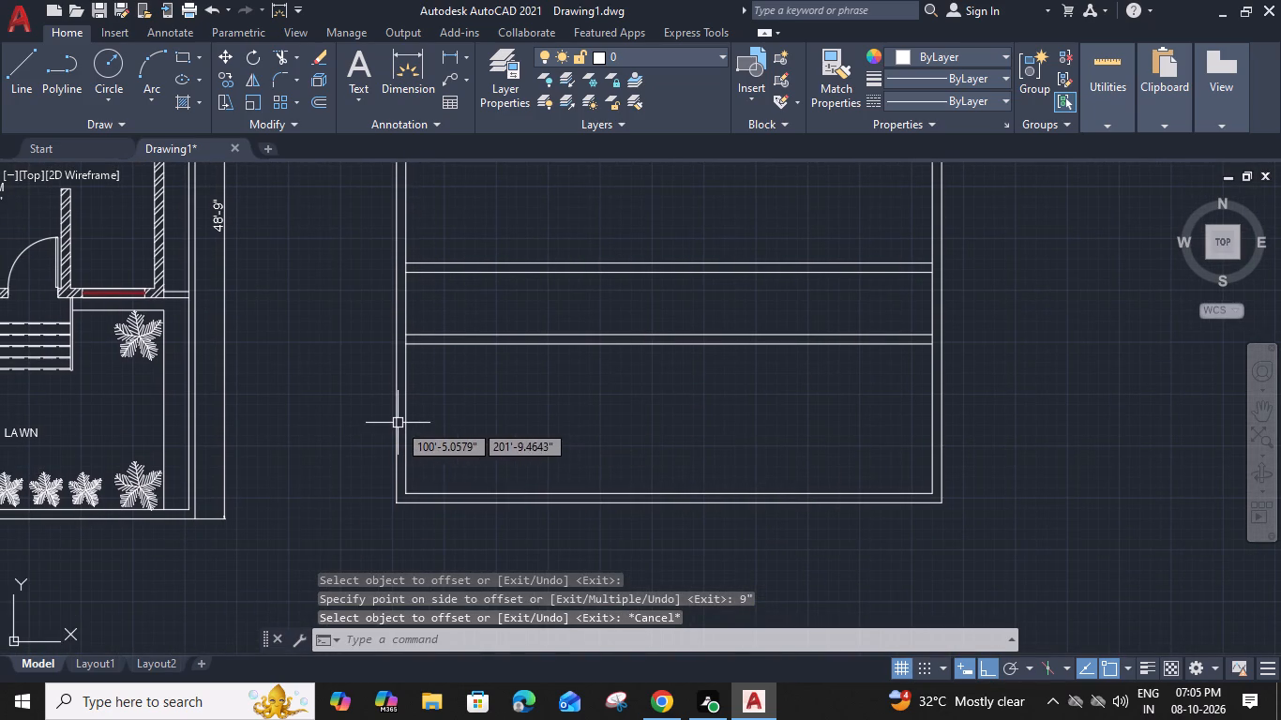
pyautogui.write('TR')
pyautogui.press('space')
pyautogui.scroll(2, 425, 337)
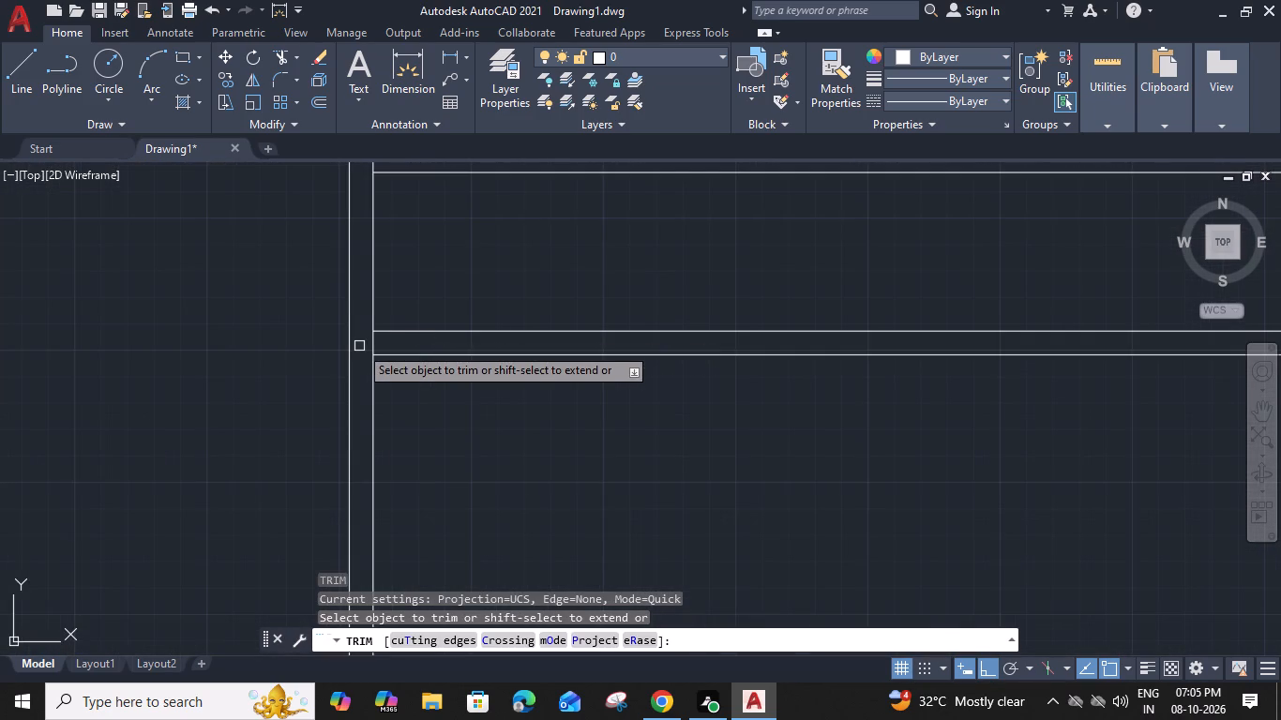
pyautogui.click(376, 340)
pyautogui.moveTo(545, 233); pyautogui.dragTo(571, 319, button='middle')
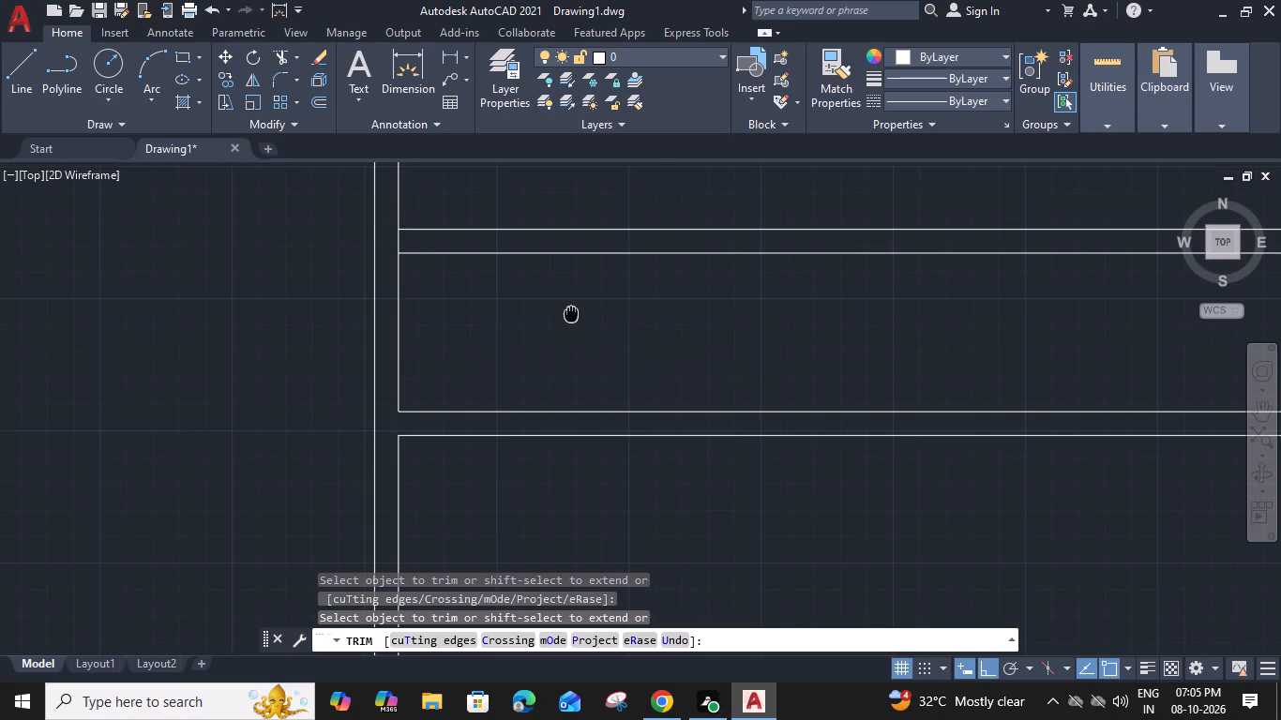
pyautogui.click(404, 247)
pyautogui.click(396, 246)
pyautogui.press('Escape')
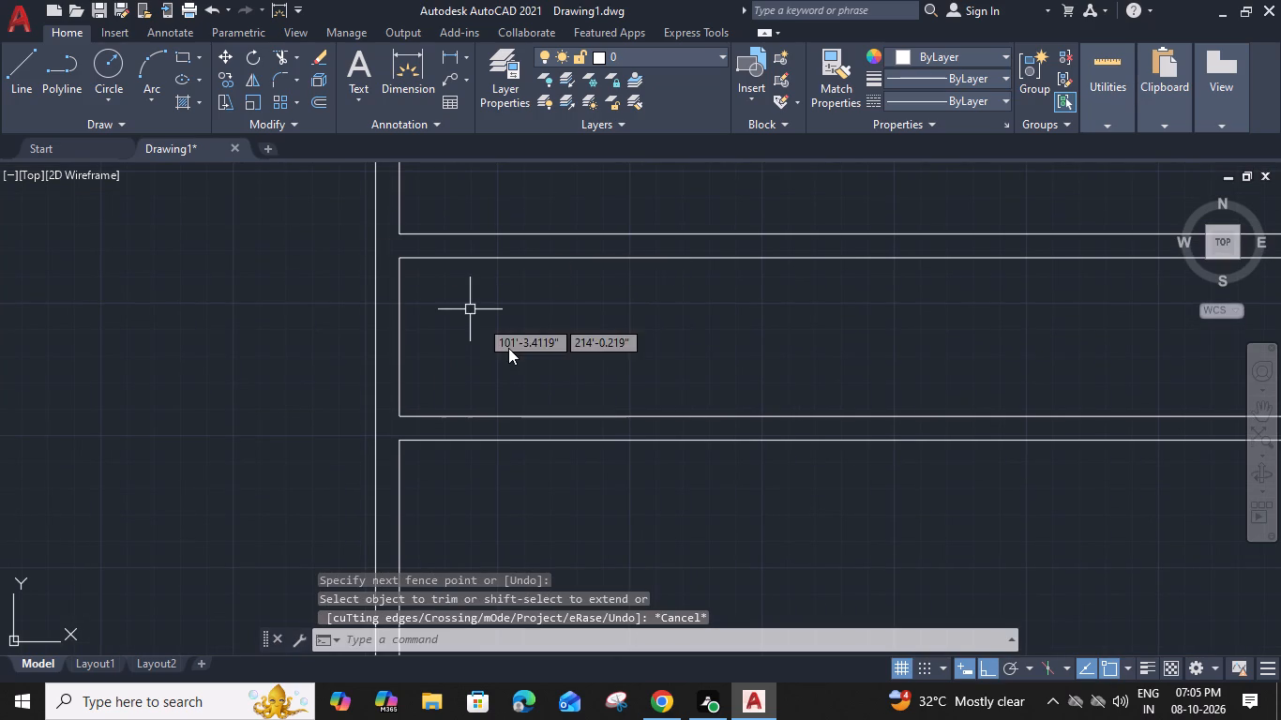
# Offset the lower room's inner west wall line 16' east, then 9" more to form a vertical partition wall.
pyautogui.scroll(-2, 549, 420)
pyautogui.moveTo(564, 455); pyautogui.dragTo(493, 342, button='middle')
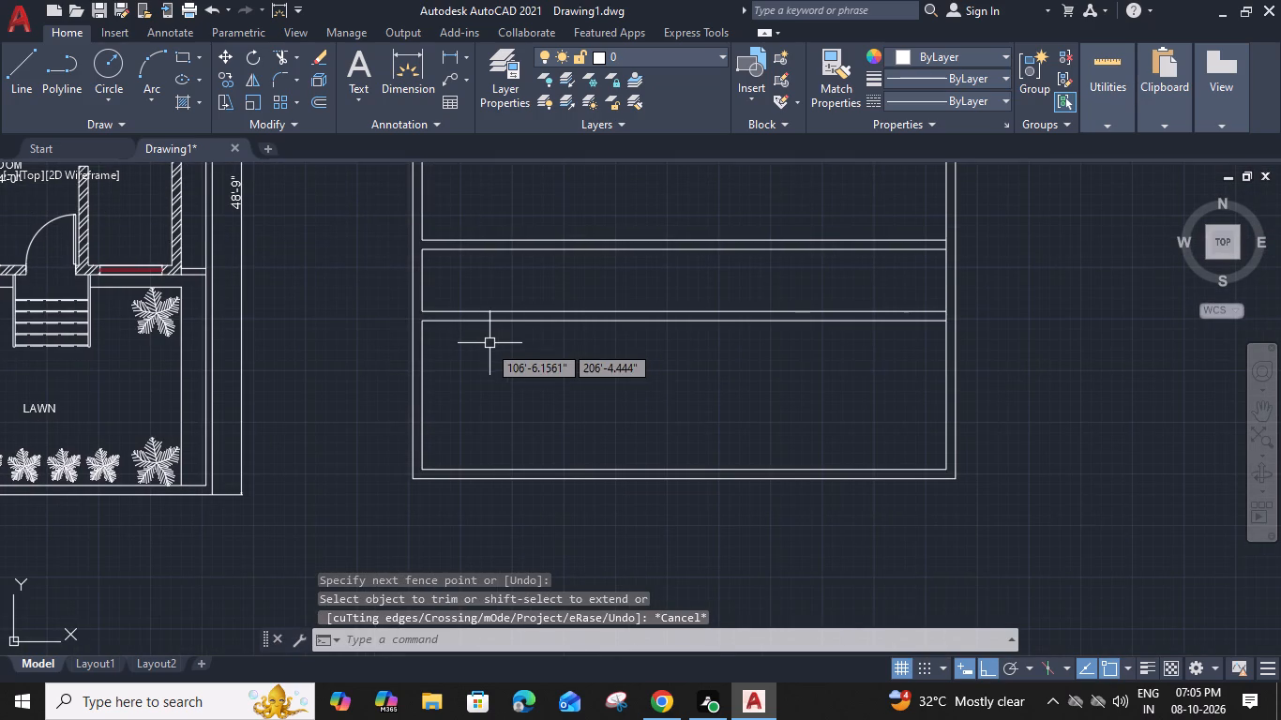
pyautogui.click(422, 357)
pyautogui.write("O 16'")
pyautogui.press('space')
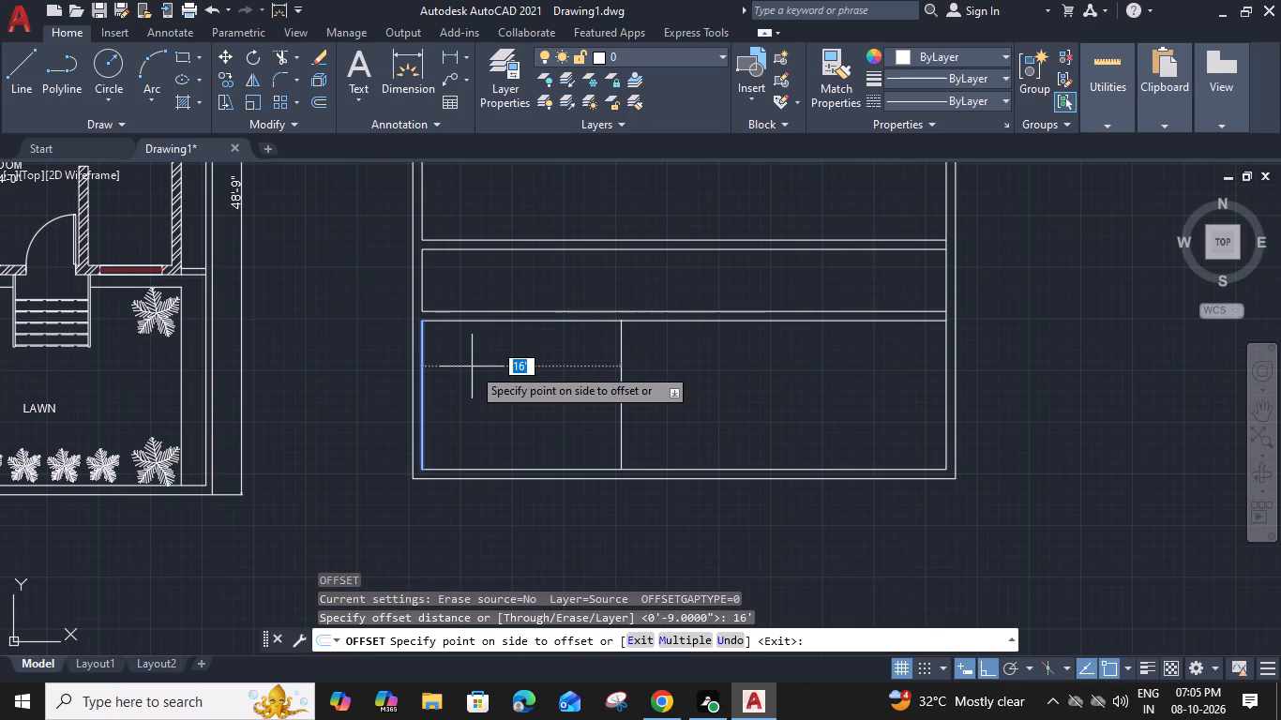
pyautogui.click(474, 368)
pyautogui.click(622, 365)
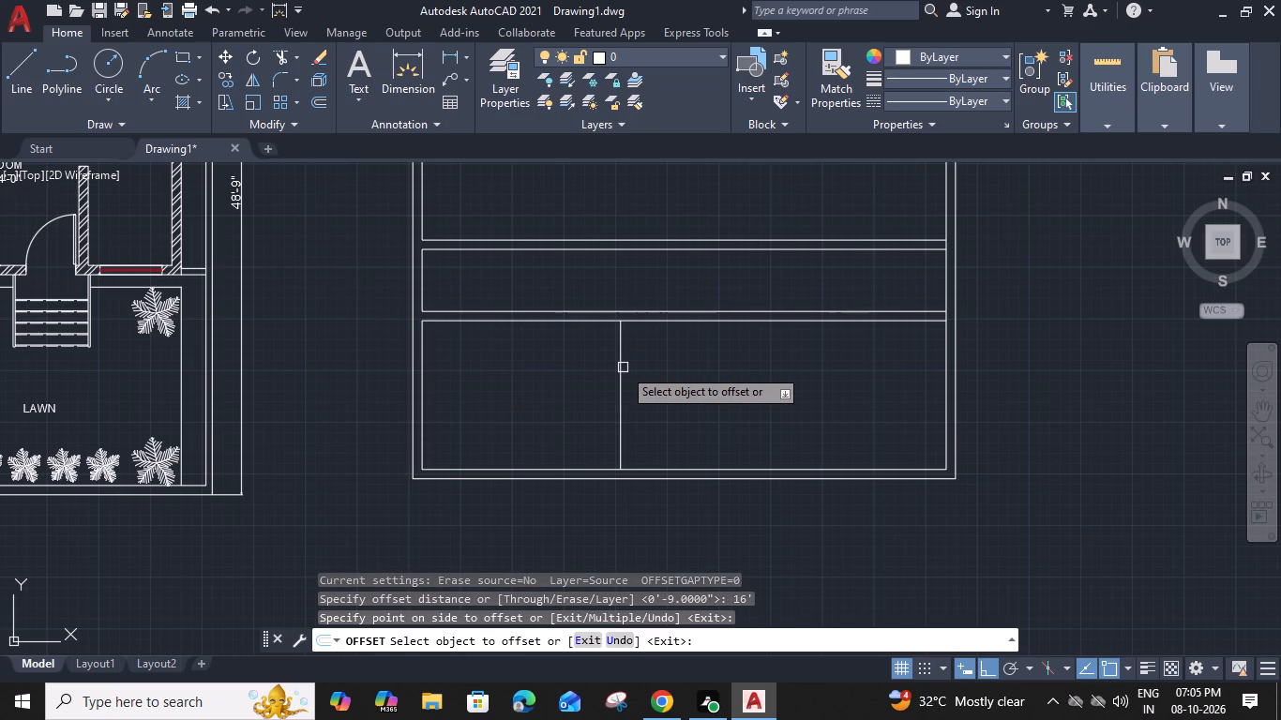
pyautogui.write('9"')
pyautogui.press('Return')
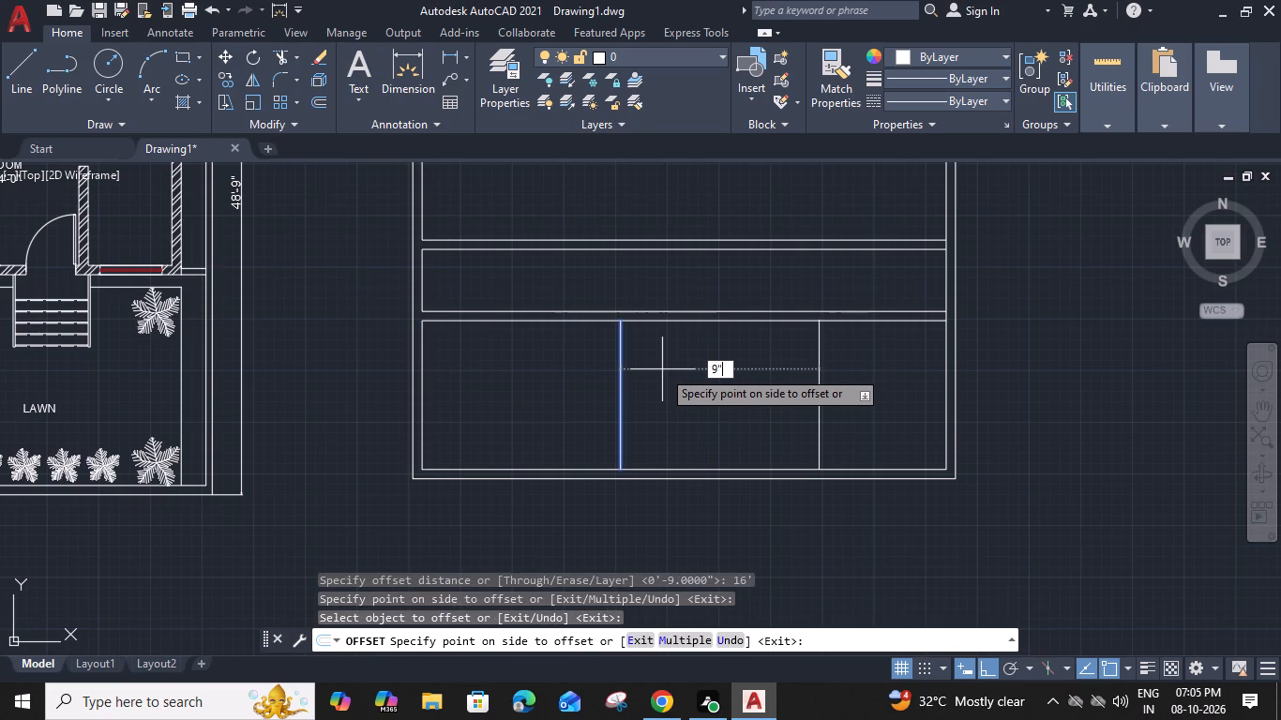
# Offset the partition wall's east line 10' further east inside the lower room.
pyautogui.moveTo(669, 363); pyautogui.dragTo(617, 363, button='middle')
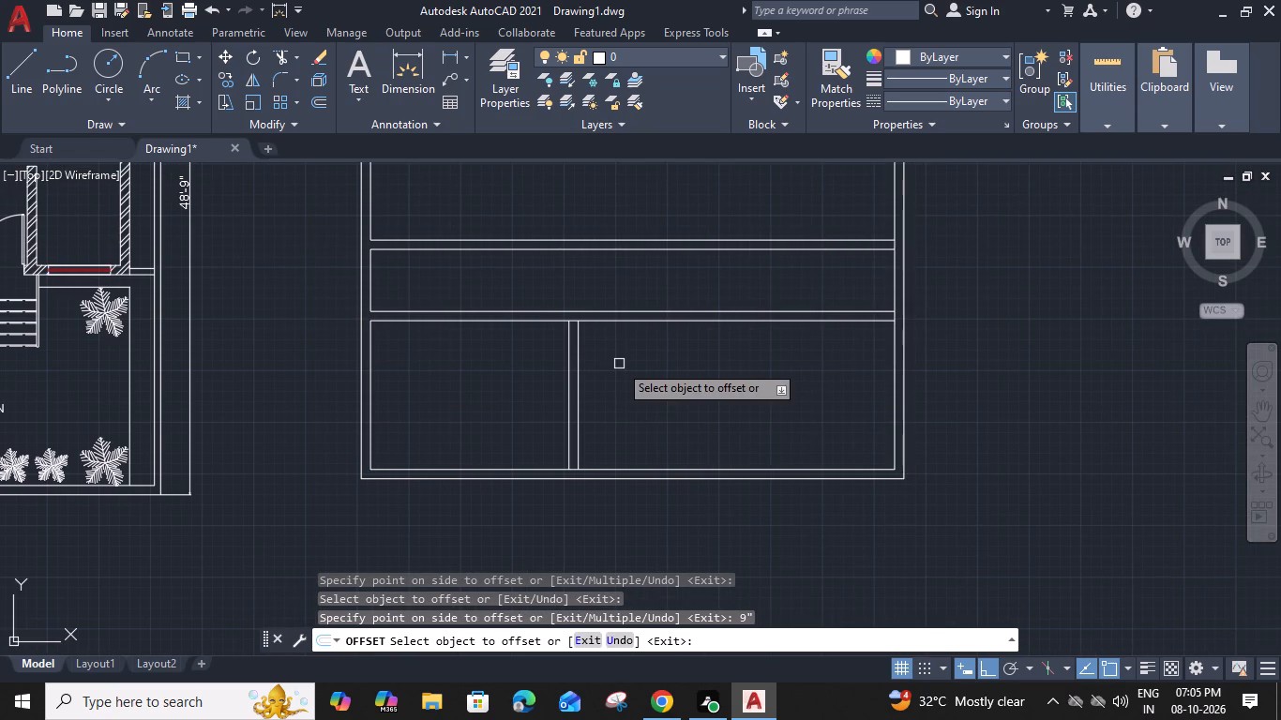
pyautogui.click(579, 379)
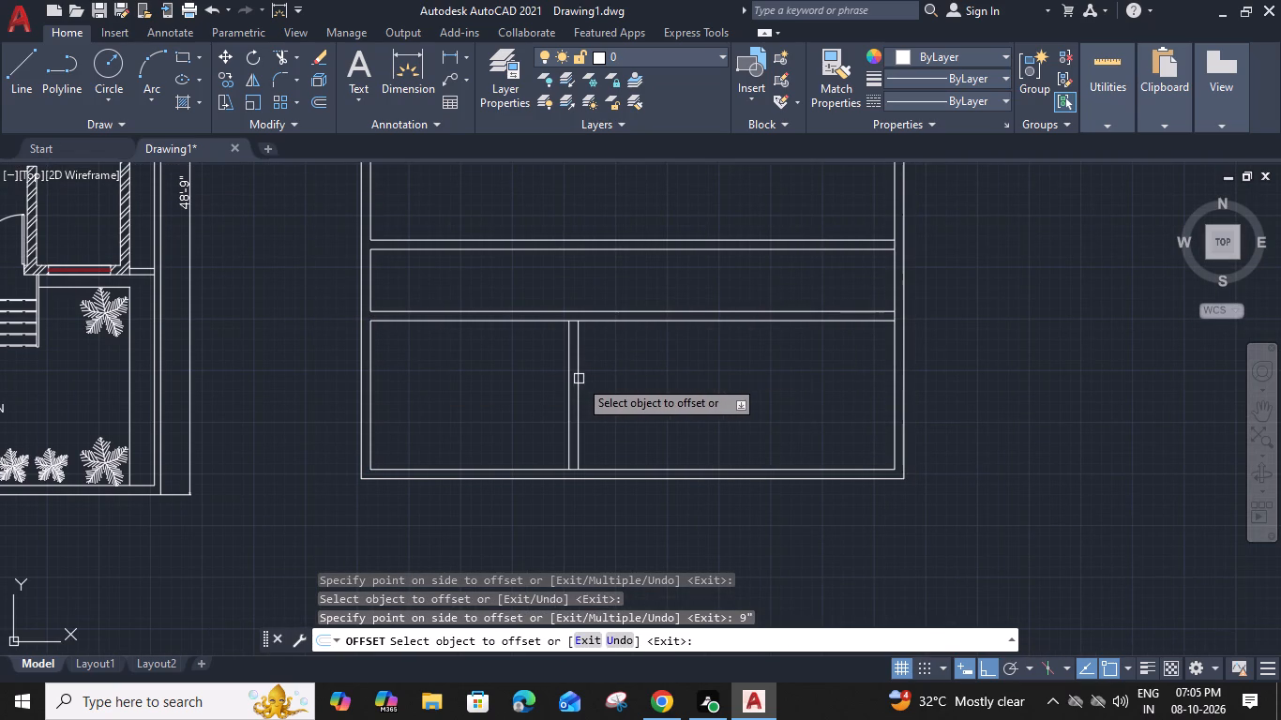
pyautogui.write("10'")
pyautogui.press('space')
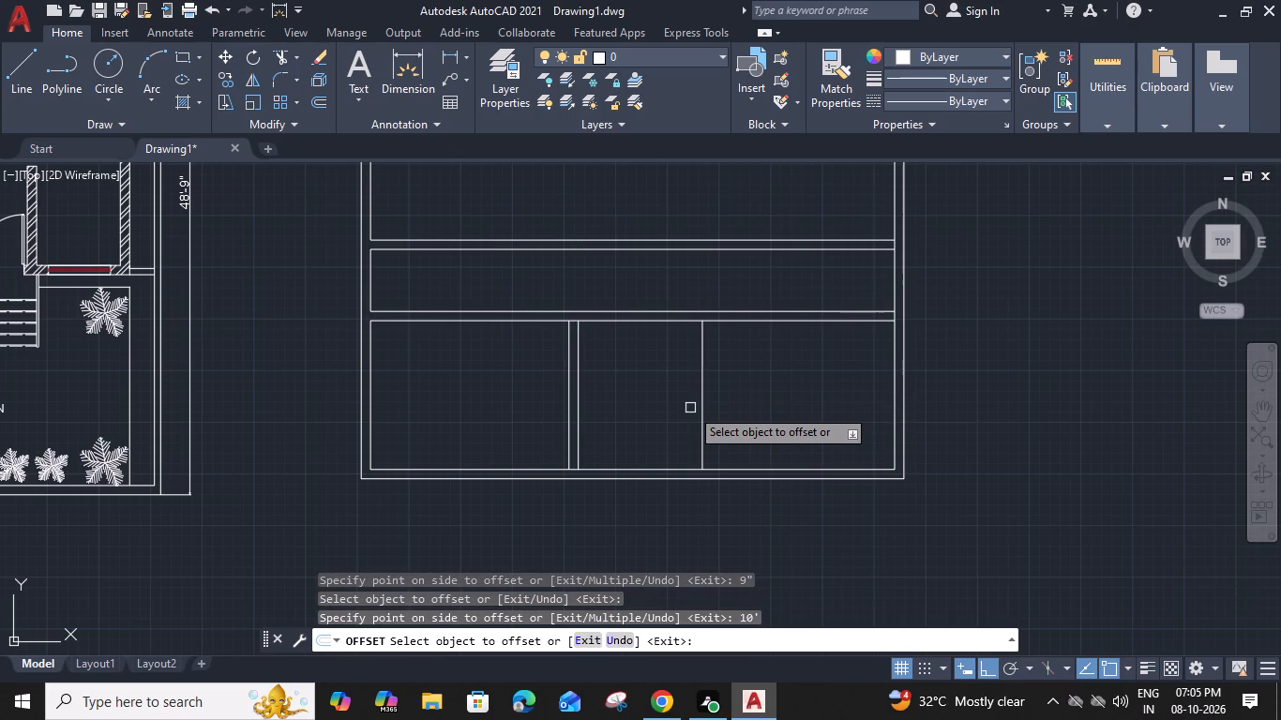
pyautogui.press('Escape')
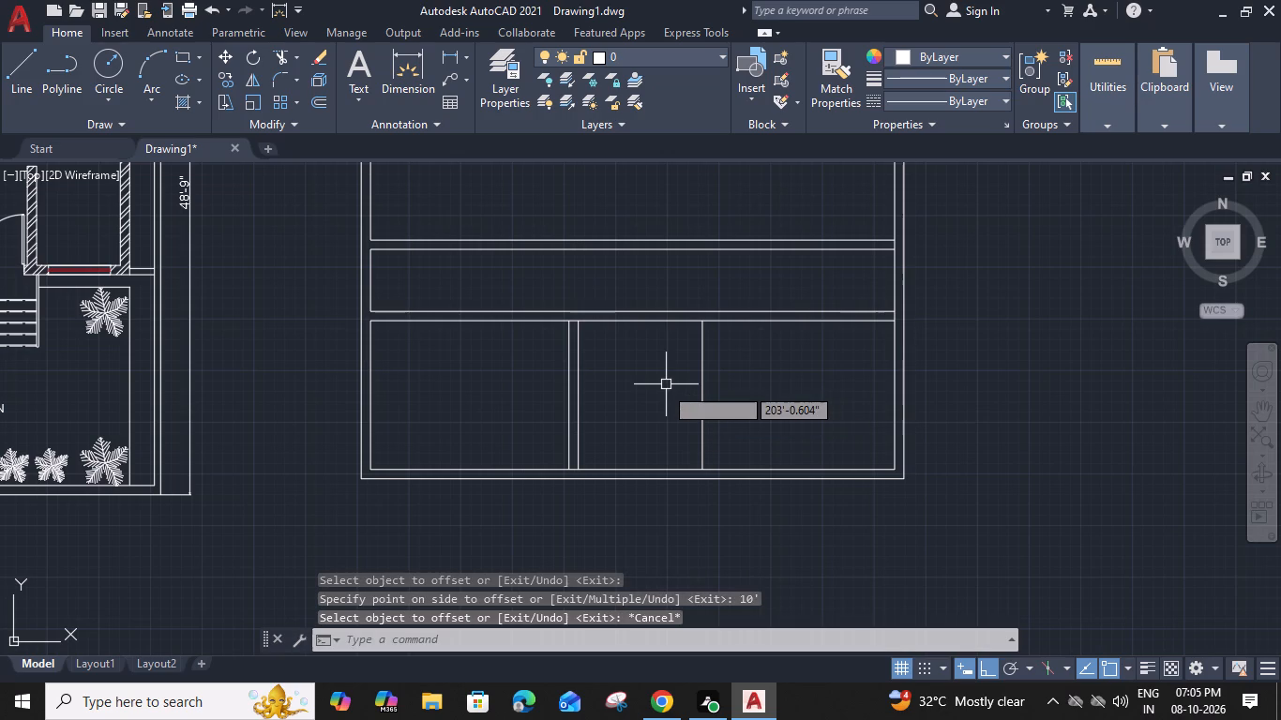
# Extend the partition's east line up to the cross wall's upper line and down to the outer bottom wall line.
pyautogui.press('e')
pyautogui.press('x')
pyautogui.press('space')
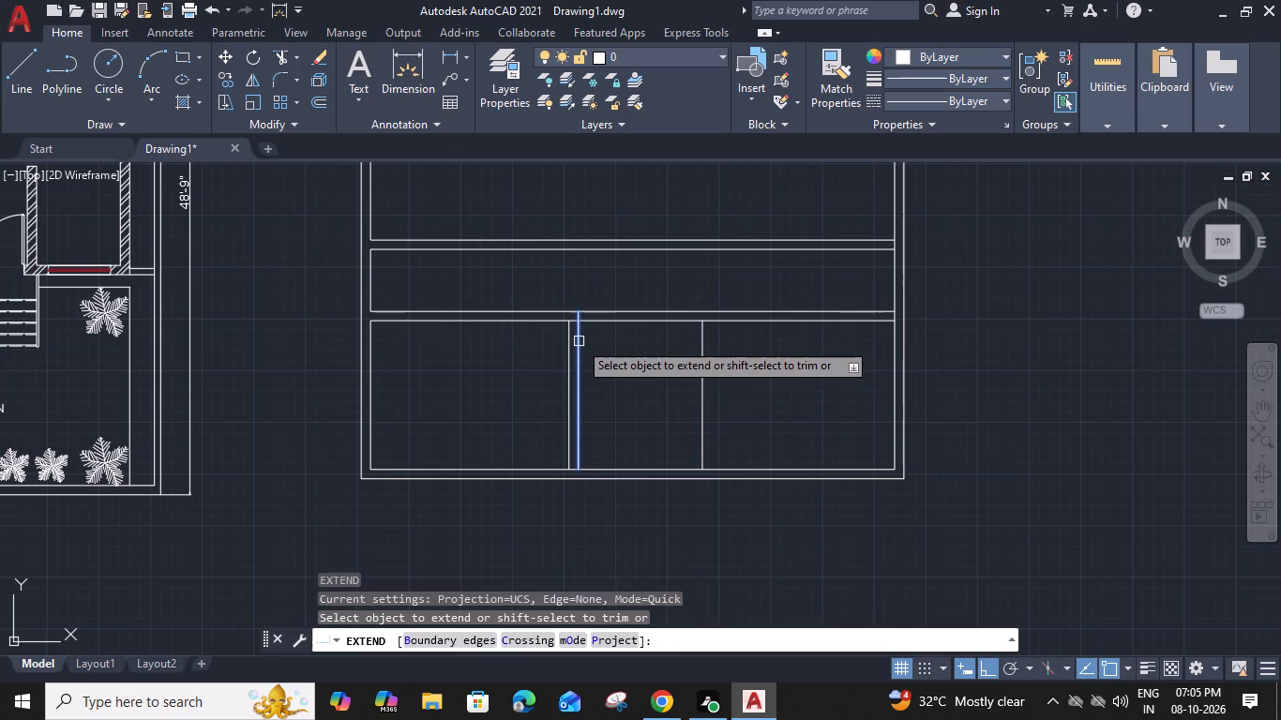
pyautogui.click(579, 341)
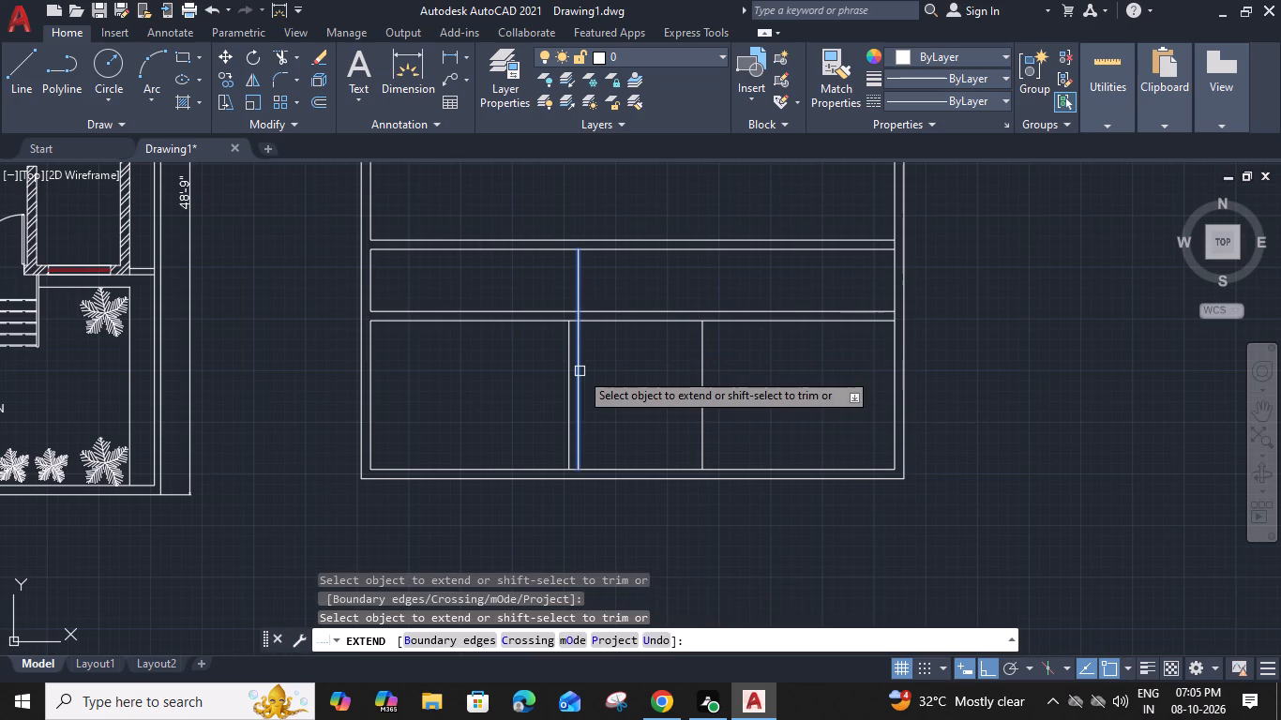
pyautogui.click(580, 448)
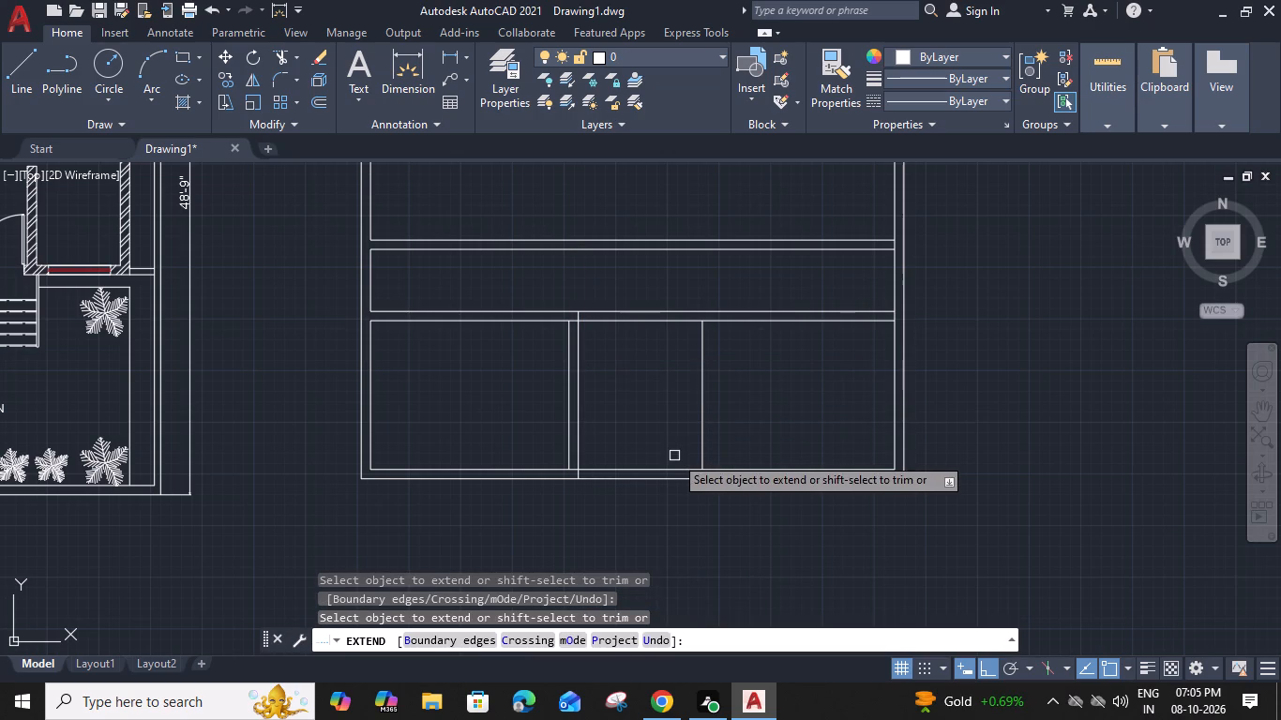
# Trim away the inner and outer bottom wall lines east of the partition wall.
pyautogui.keyDown('shift'); pyautogui.click(674, 456); pyautogui.keyUp('shift')
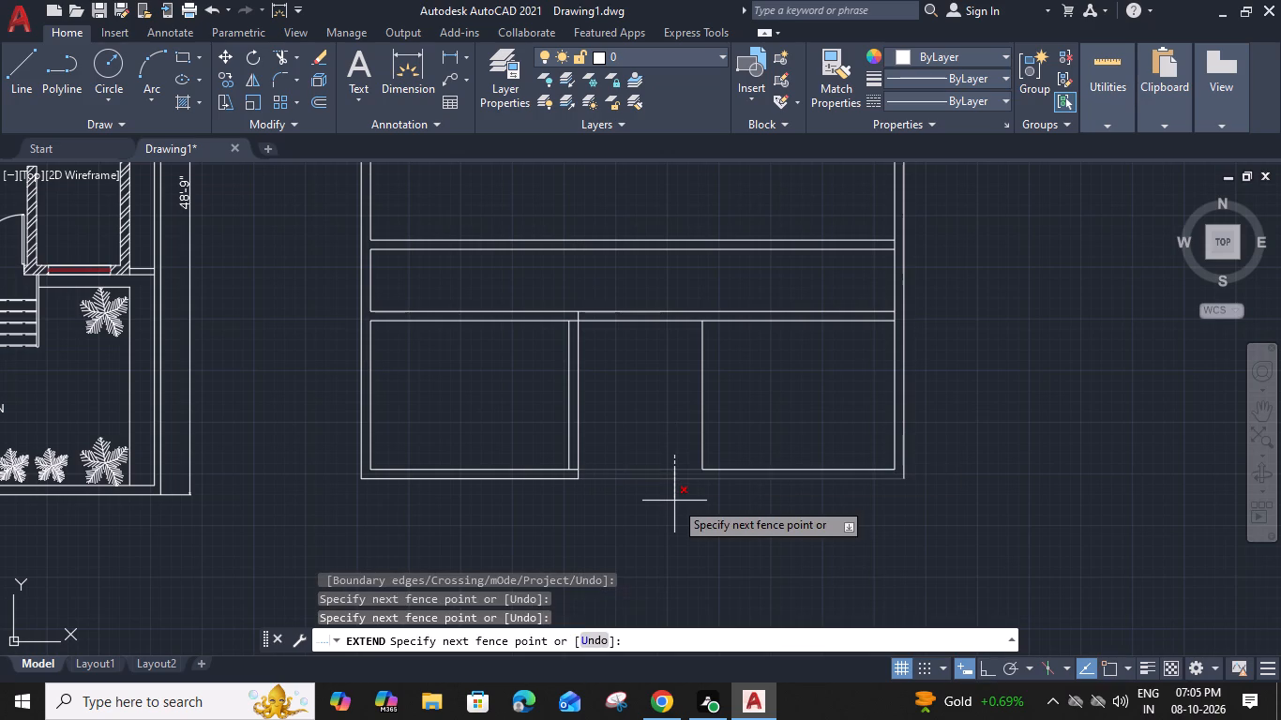
pyautogui.keyDown('shift'); pyautogui.click(677, 495); pyautogui.keyUp('shift')
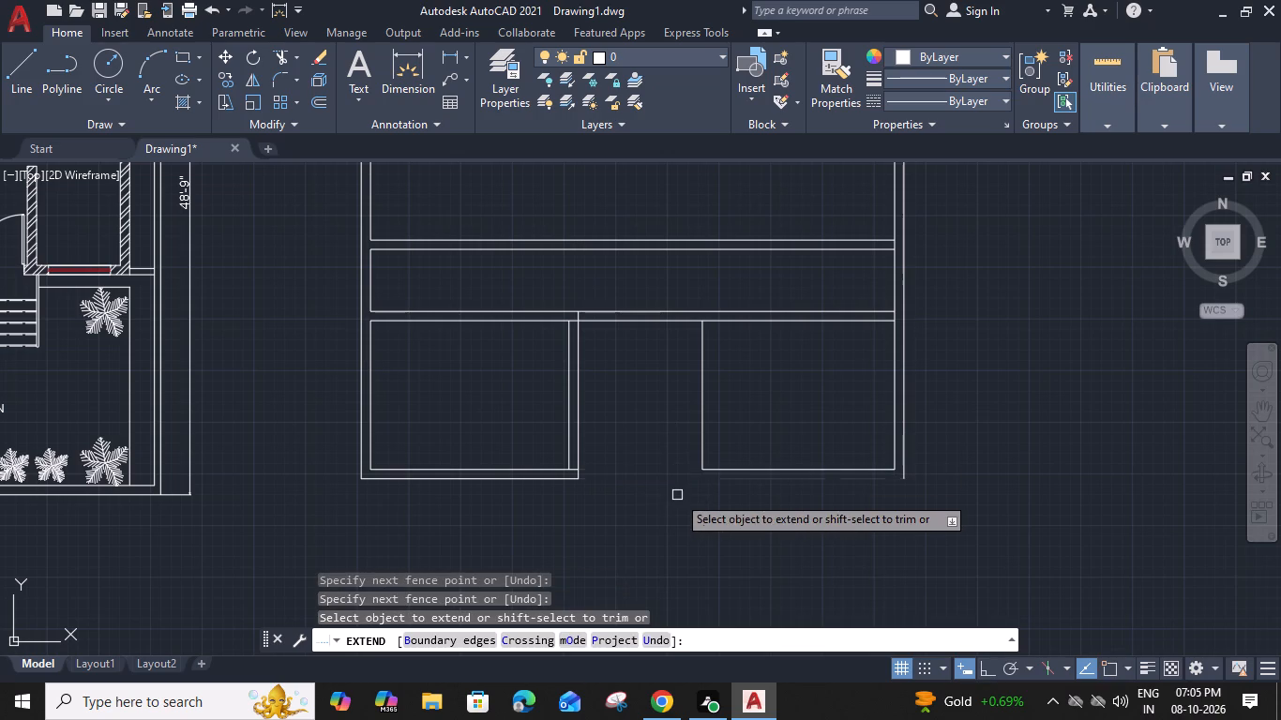
pyautogui.keyDown('shift'); pyautogui.click(750, 468); pyautogui.keyUp('shift')
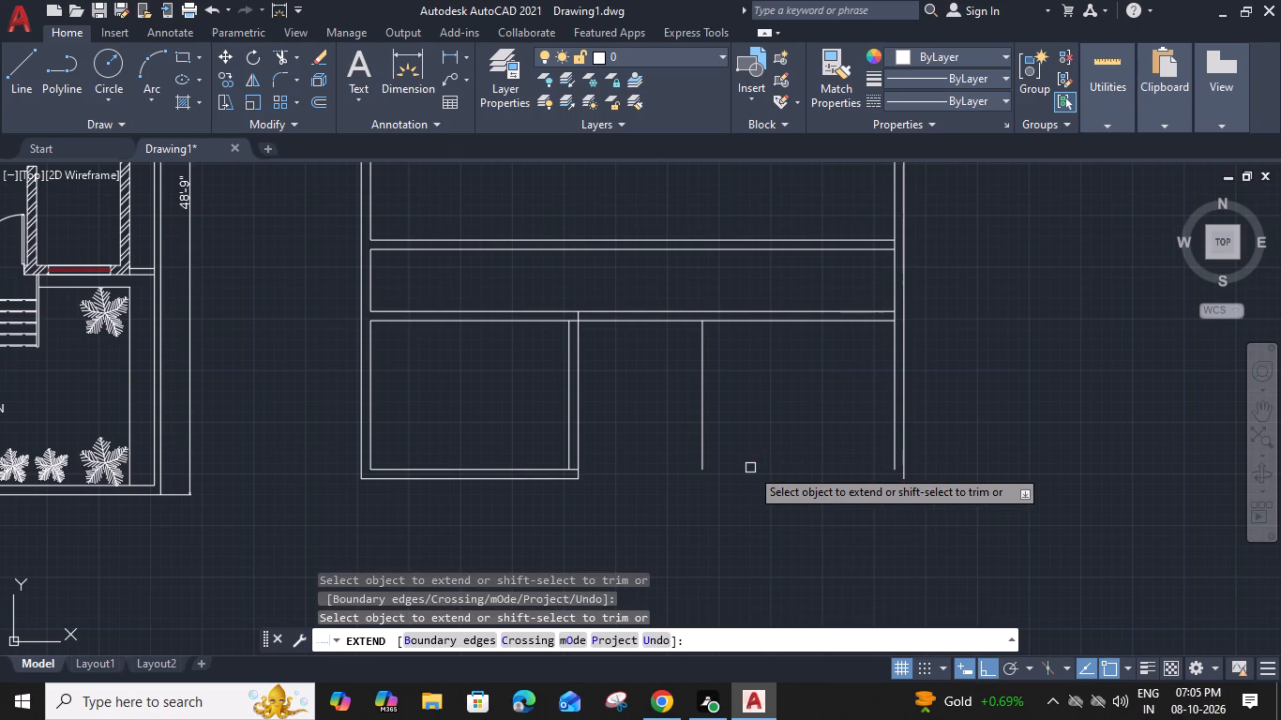
pyautogui.press('Escape')
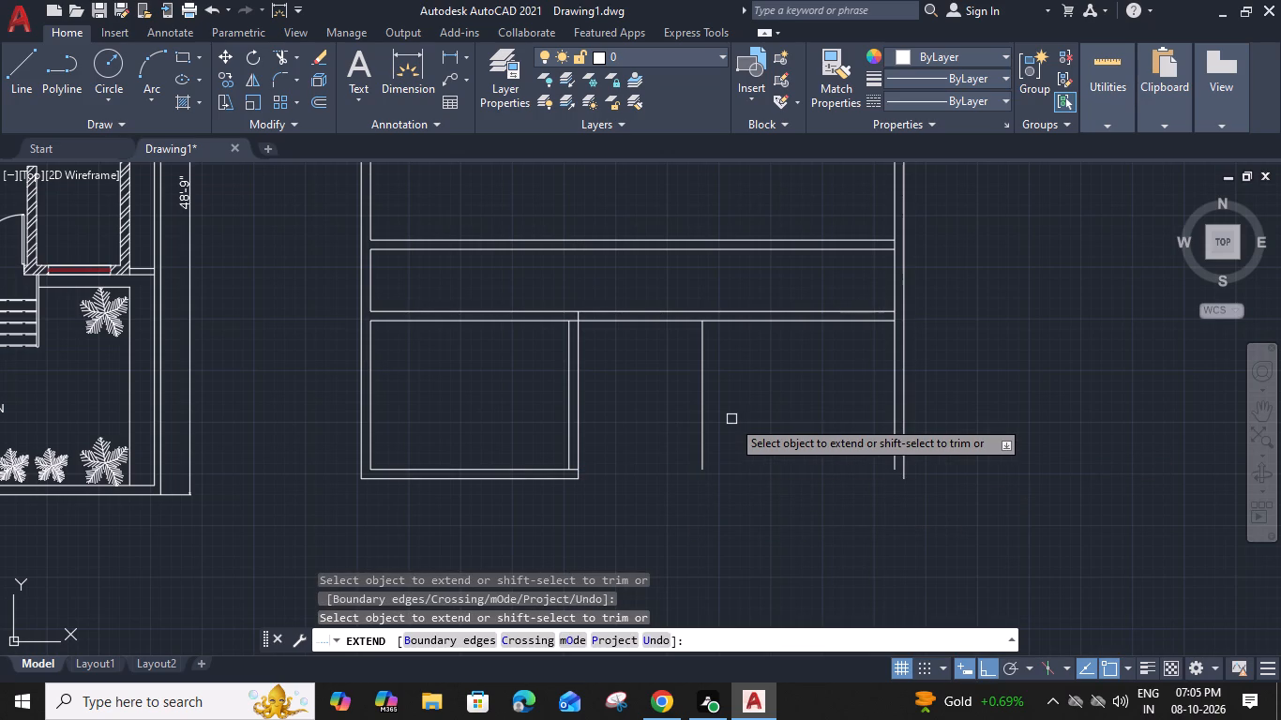
# Draw a horizontal line about 25'-6" long from the partition's east line to the inner east wall line.
pyautogui.write('L')
pyautogui.press('space')
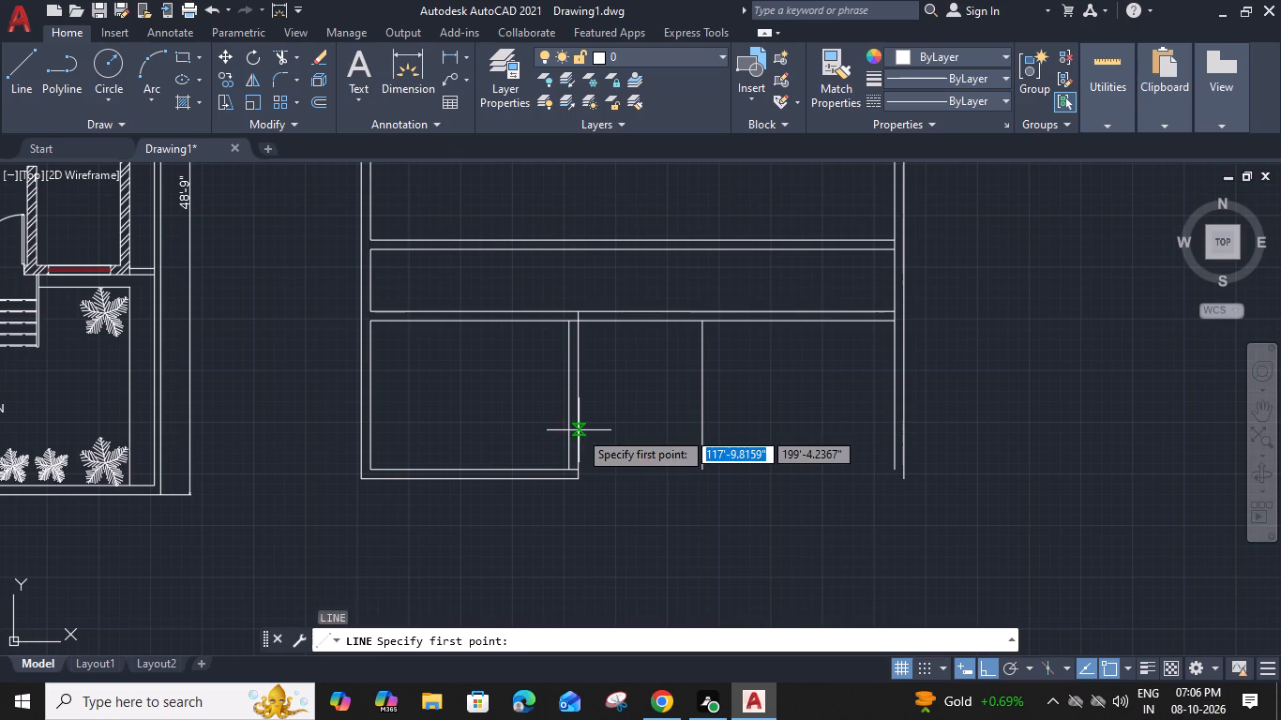
pyautogui.click(579, 430)
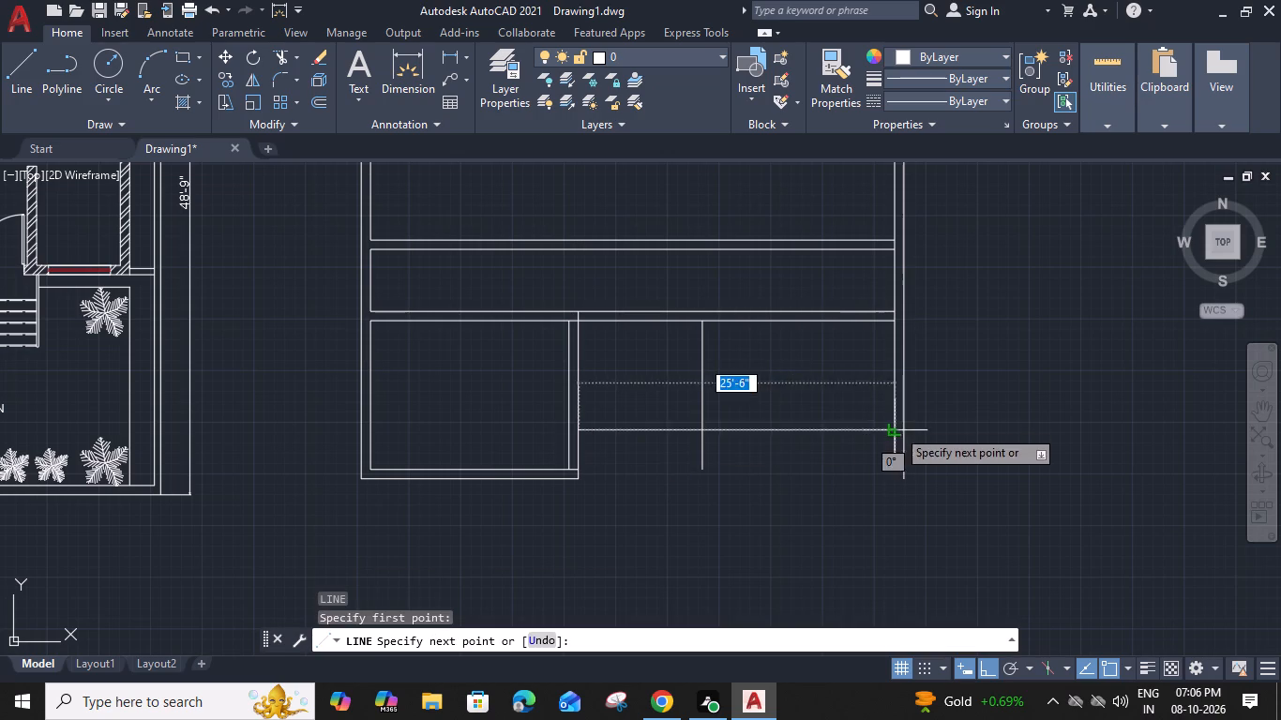
pyautogui.click(897, 428)
pyautogui.press('Escape')
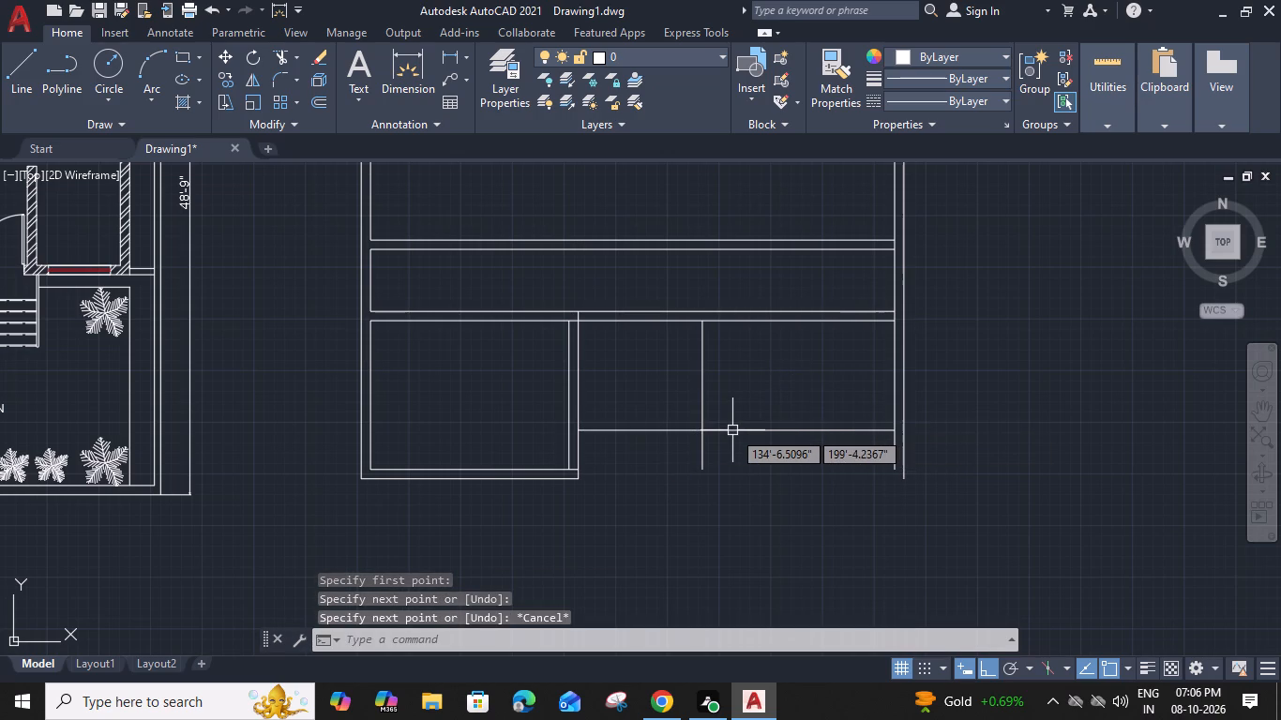
# Delete the vertical line that stands 10' east of the partition wall in the lower room.
pyautogui.click(703, 397)
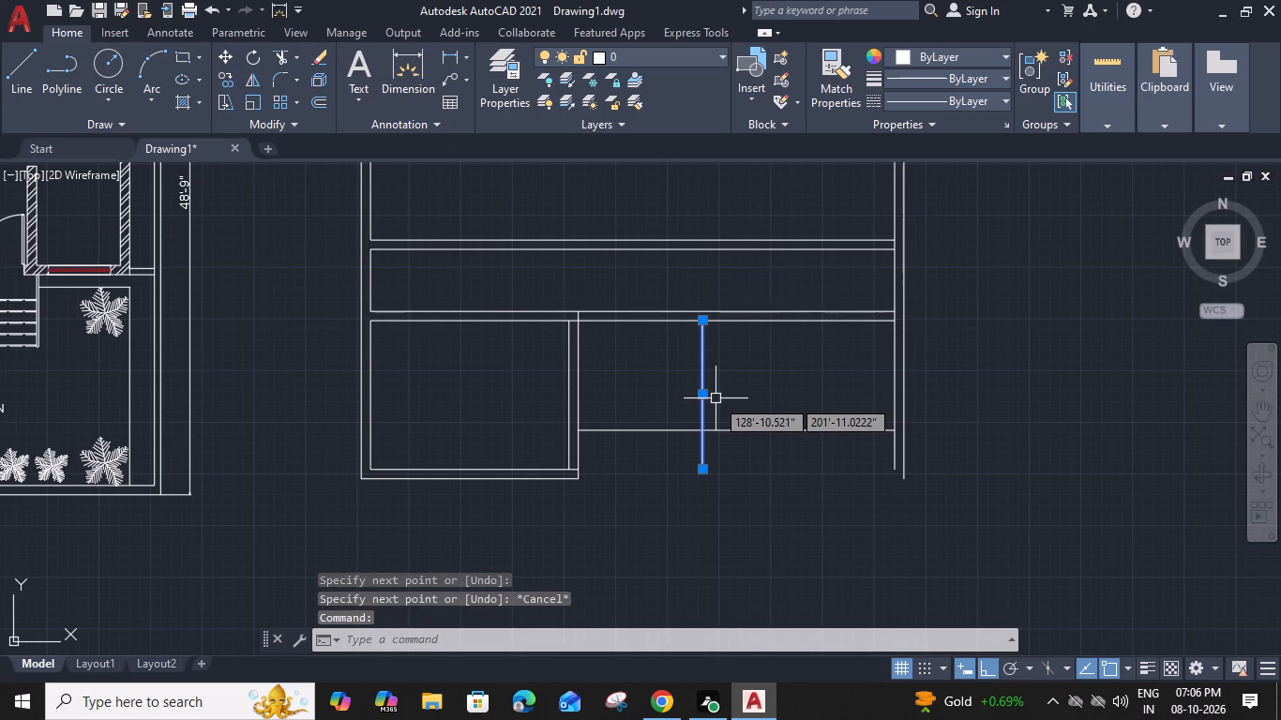
pyautogui.press('Delete')
# Draw a vertical line from the midpoint area east of centre on the new horizontal line up to the lower cross wall's upper line.
pyautogui.write('L')
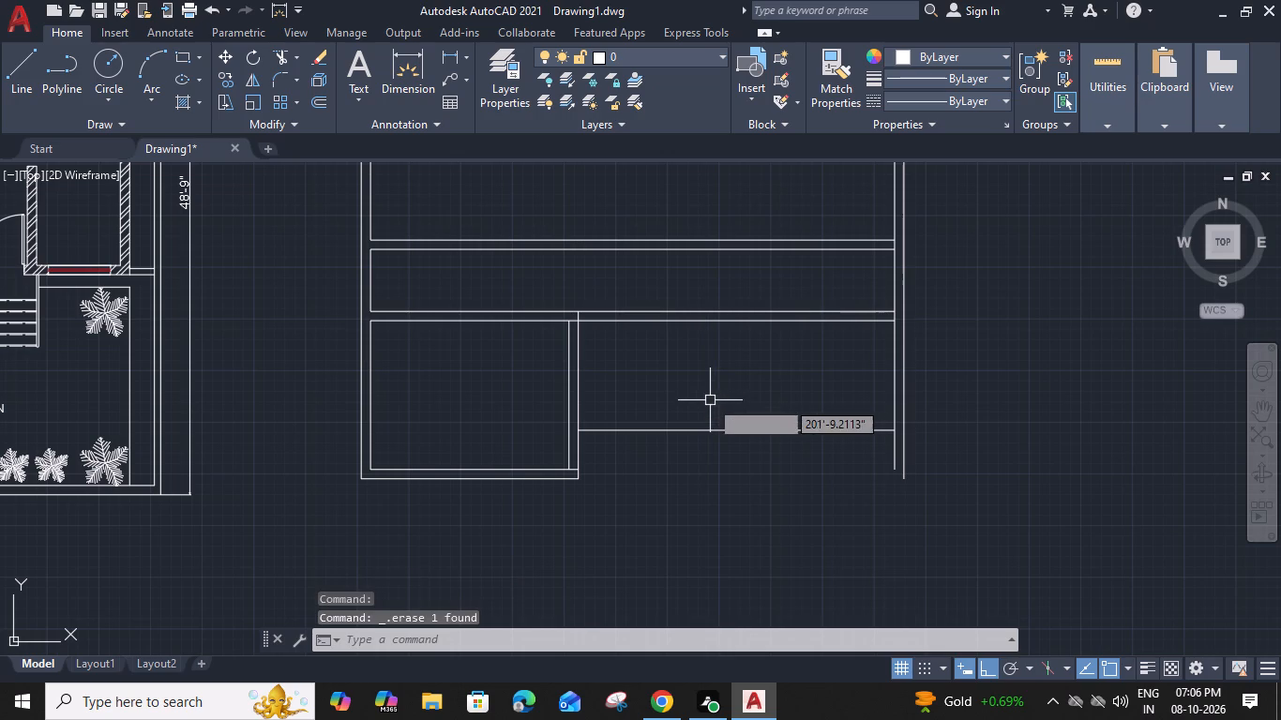
pyautogui.press('space')
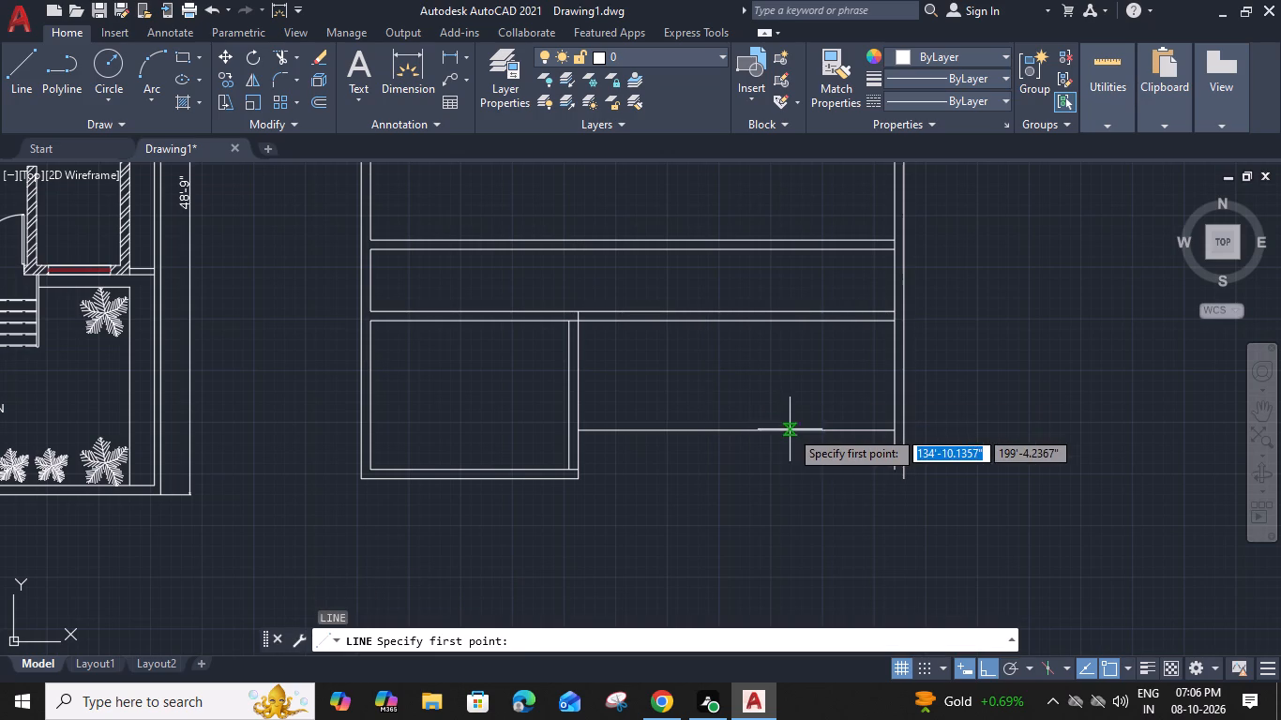
pyautogui.click(790, 431)
pyautogui.click(789, 310)
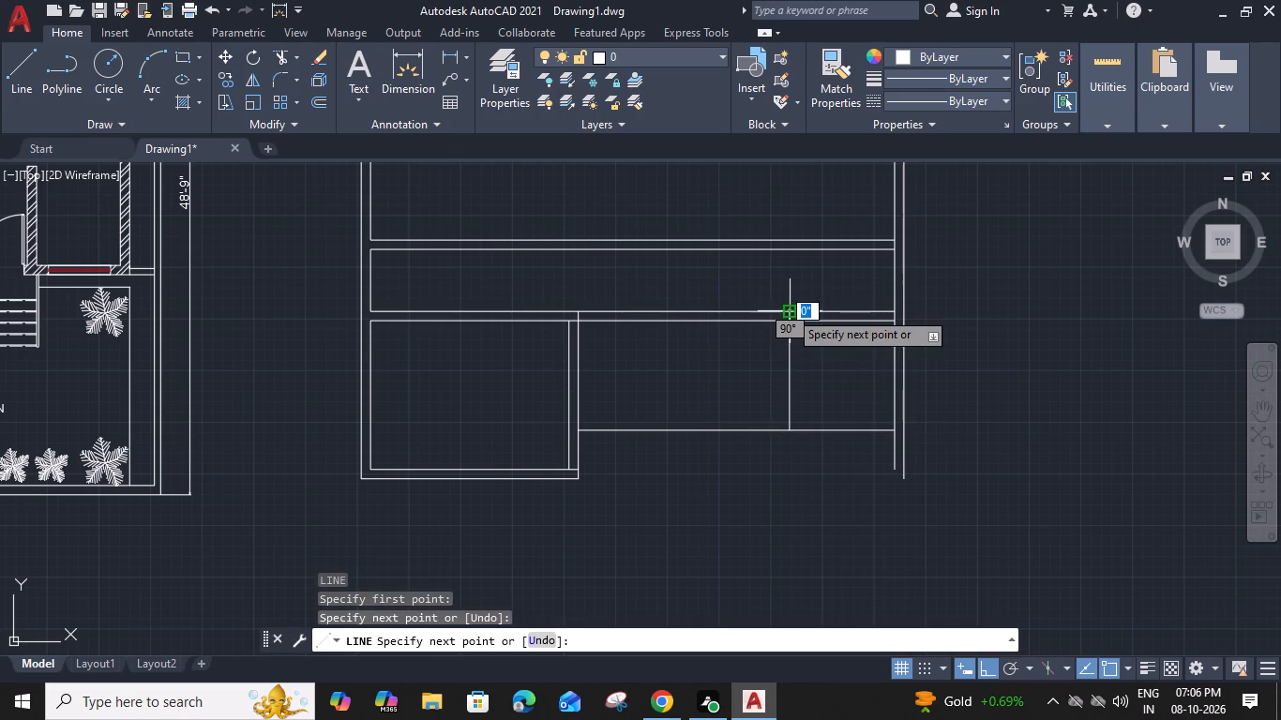
pyautogui.press('Escape')
# Offset the new vertical line 9" to the east to give the wall its thickness.
pyautogui.click(794, 352)
pyautogui.click(772, 368)
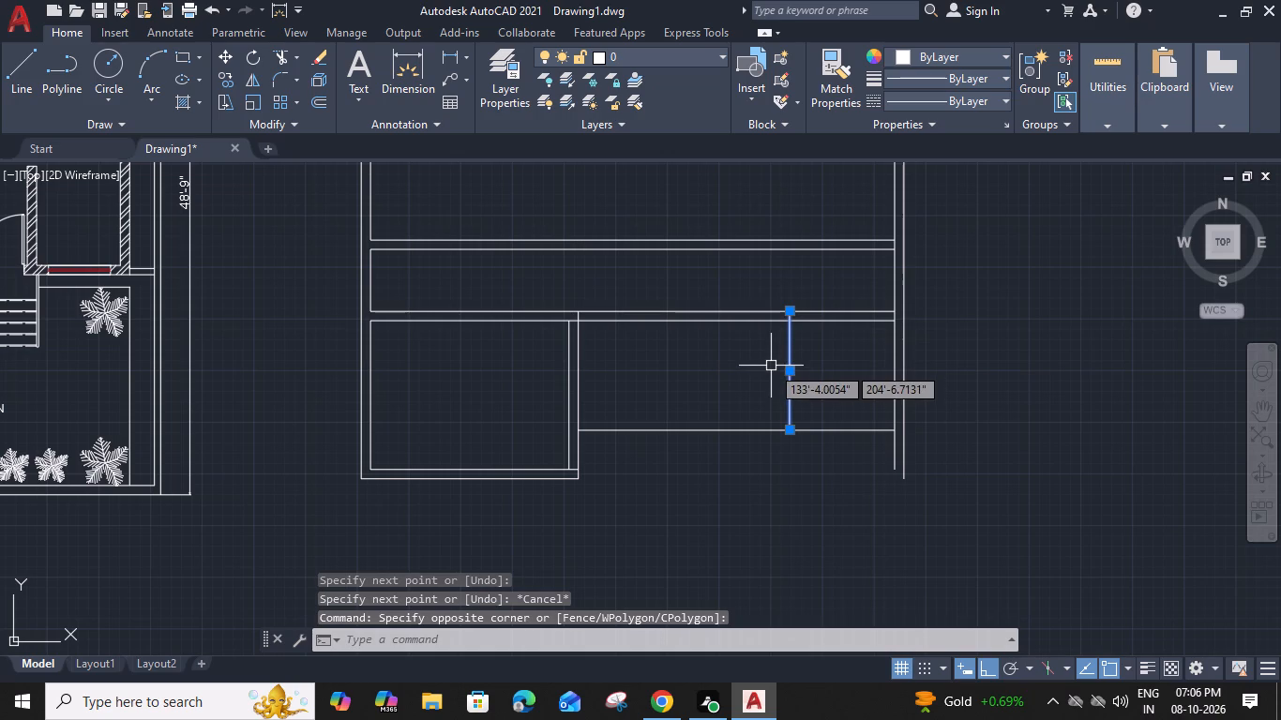
pyautogui.write('O 9"')
pyautogui.press('Return')
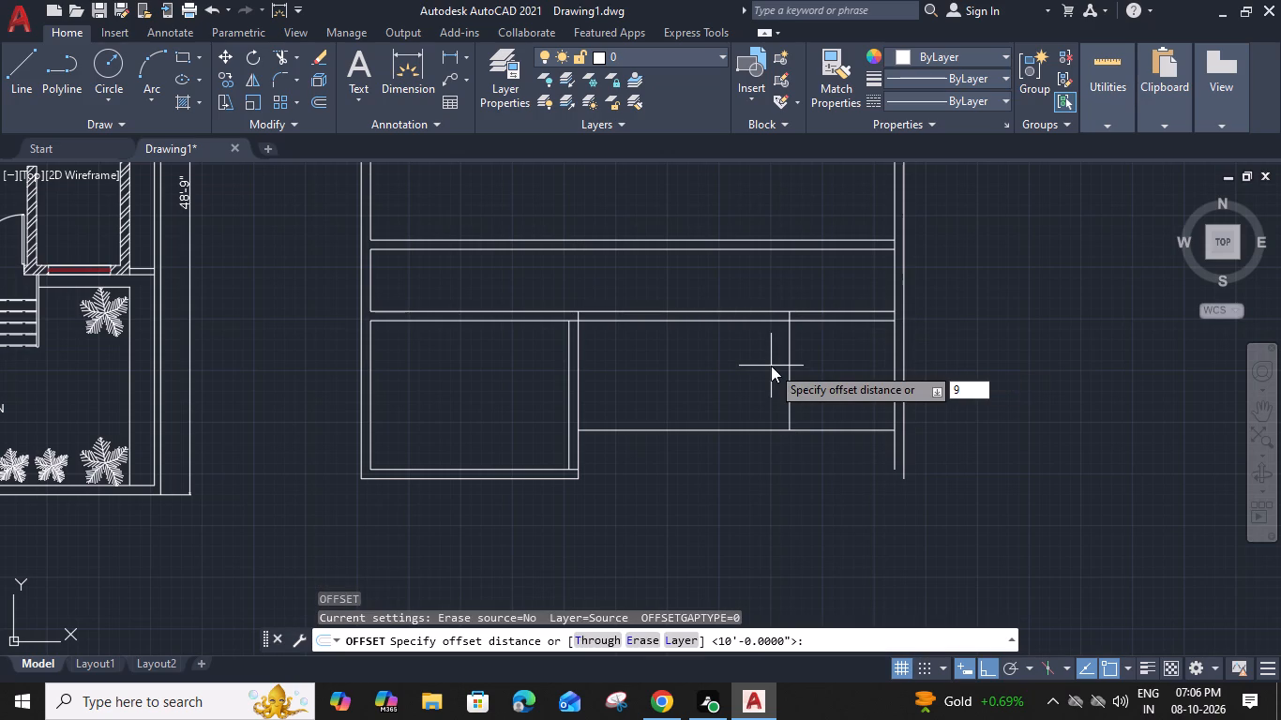
pyautogui.click(861, 366)
pyautogui.press('Escape')
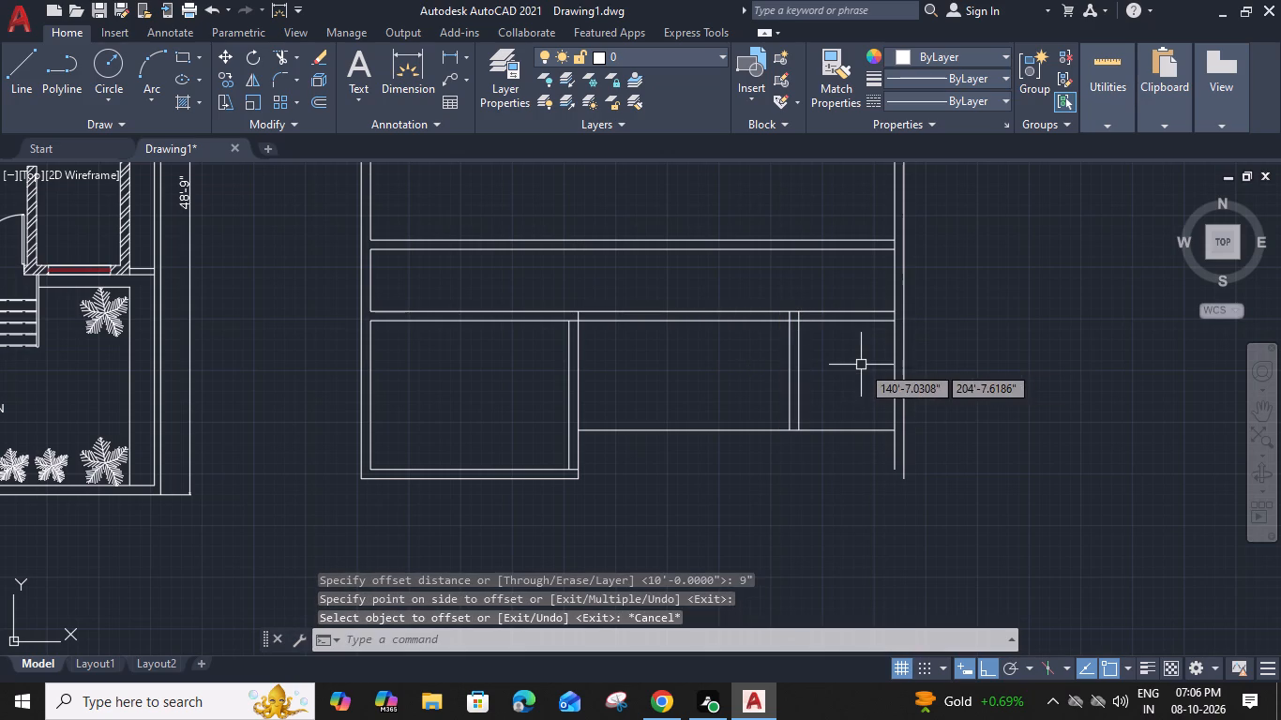
# Offset the horizontal line east of the partition 9" upward to form the room's bottom wall.
pyautogui.click(712, 432)
pyautogui.write('O 9"')
pyautogui.press('Return')
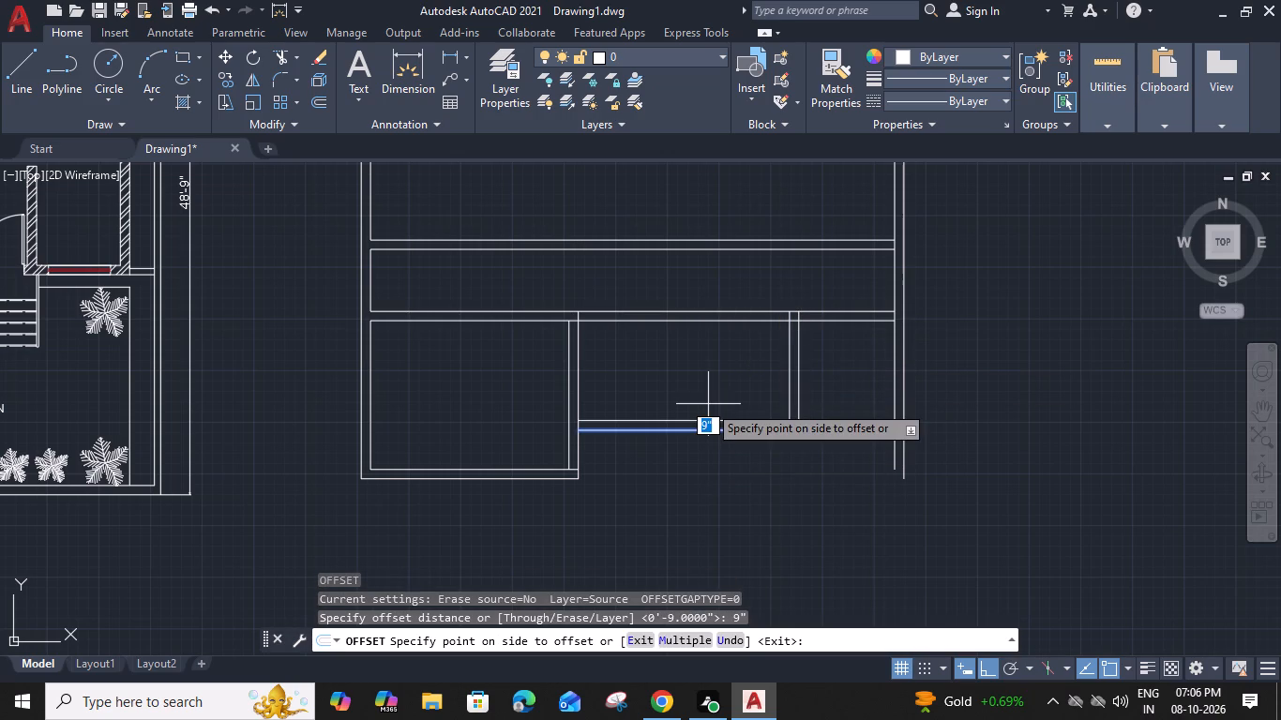
pyautogui.click(708, 402)
pyautogui.press('Escape')
# Trim the cross wall's lower line inside the partition and both bottom wall lines east of the new vertical wall.
pyautogui.write('TR')
pyautogui.press('space')
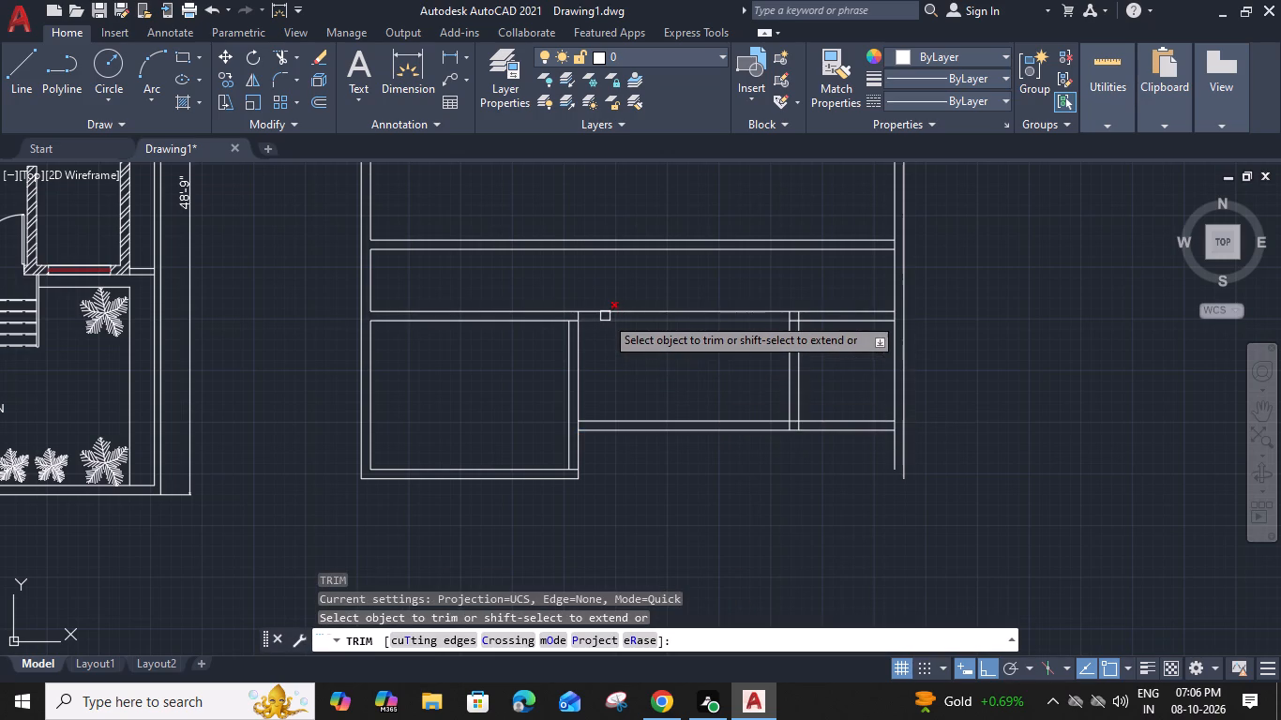
pyautogui.scroll(2, 567, 307)
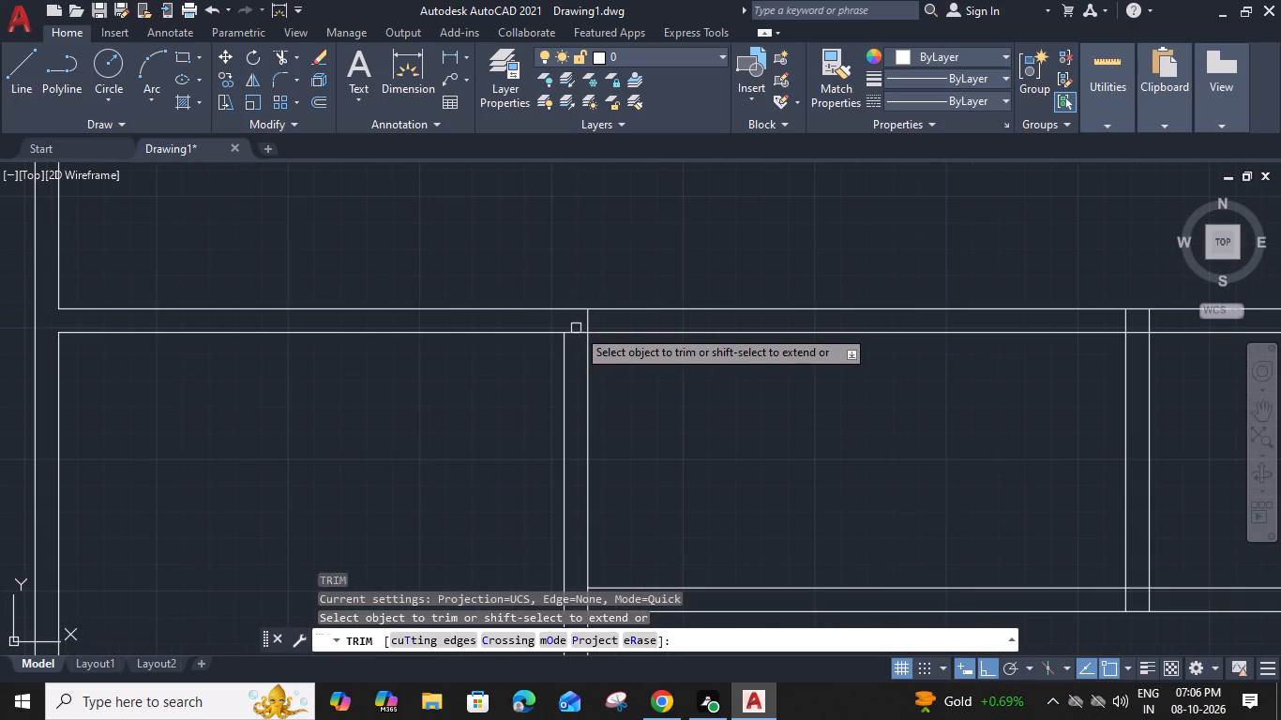
pyautogui.click(576, 329)
pyautogui.scroll(-3, 576, 329)
pyautogui.scroll(2, 727, 397)
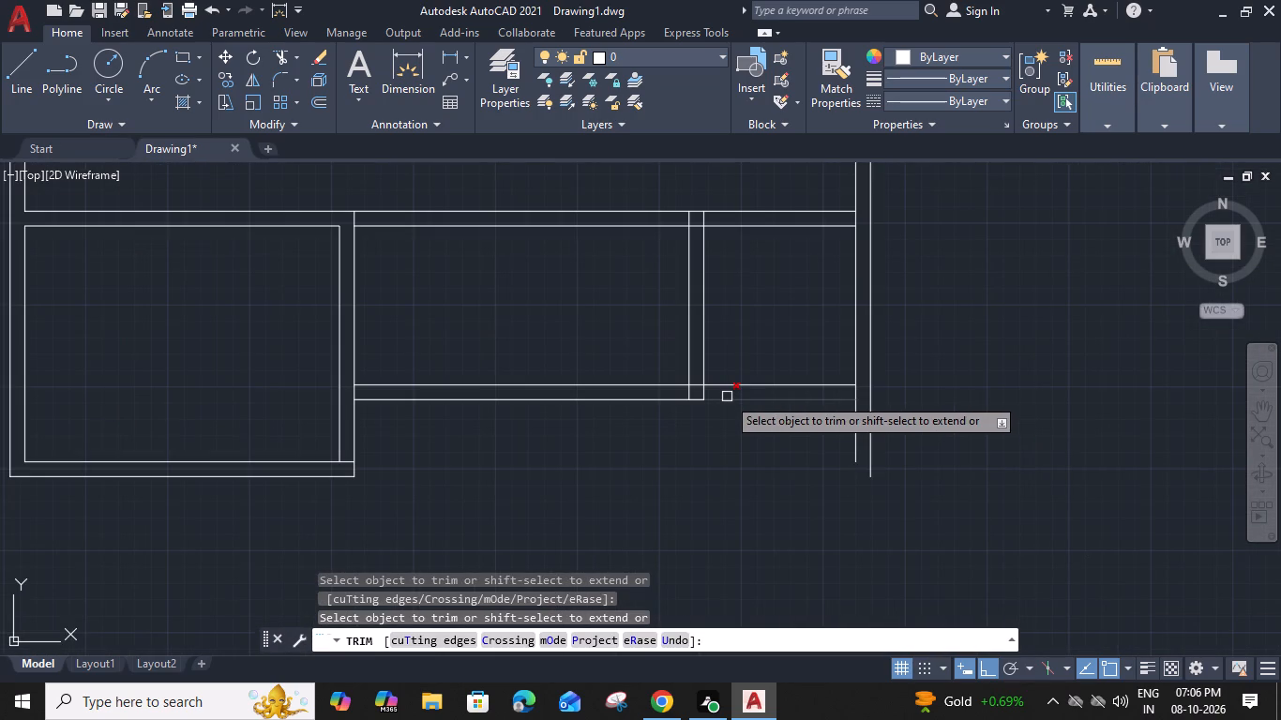
pyautogui.click(760, 371)
pyautogui.click(772, 448)
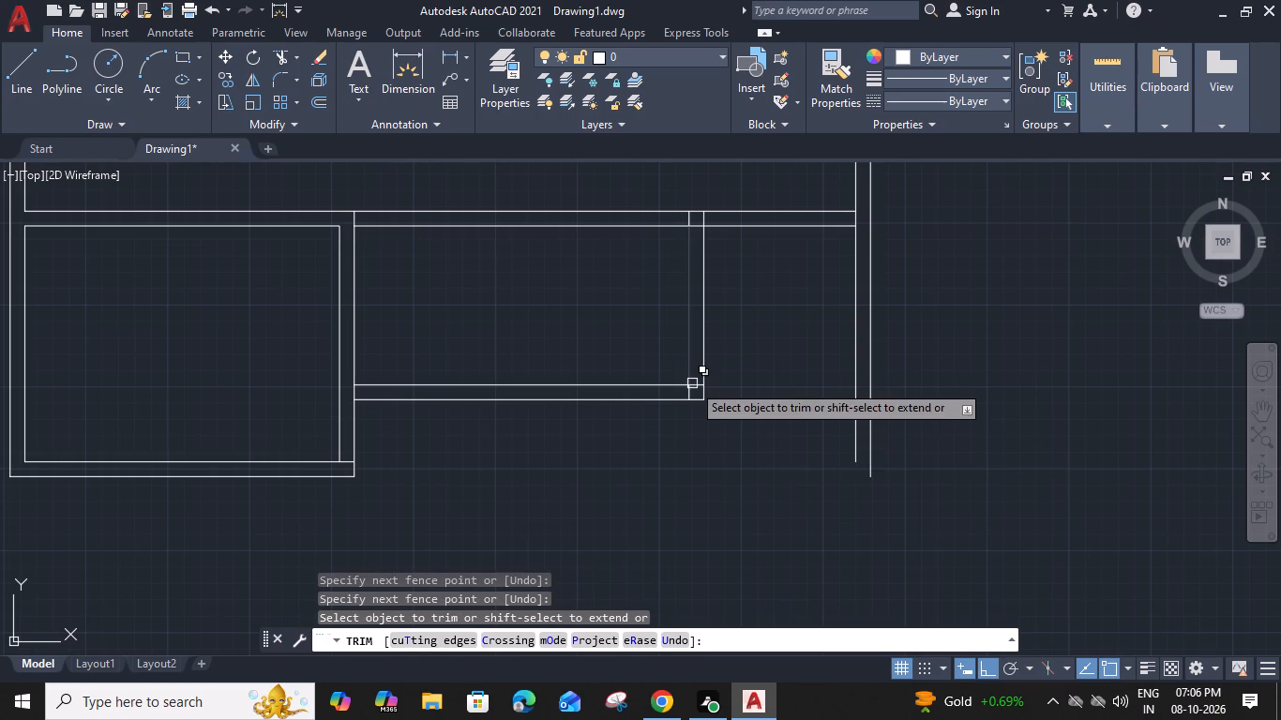
# Trim the new wall's bottom corner and top junction, and remove the cross wall's lower line east of it.
pyautogui.scroll(3, 694, 385)
pyautogui.click(706, 365)
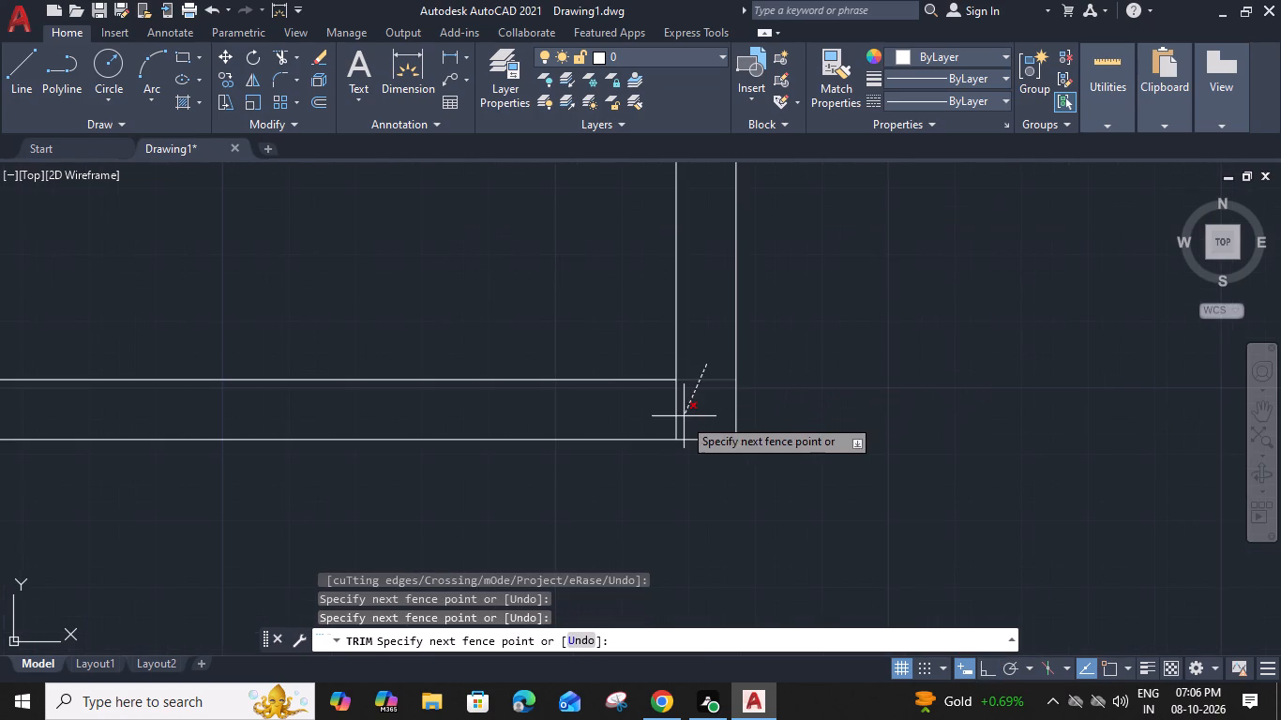
pyautogui.click(671, 416)
pyautogui.scroll(-3, 671, 413)
pyautogui.moveTo(674, 286); pyautogui.dragTo(675, 299, button='middle')
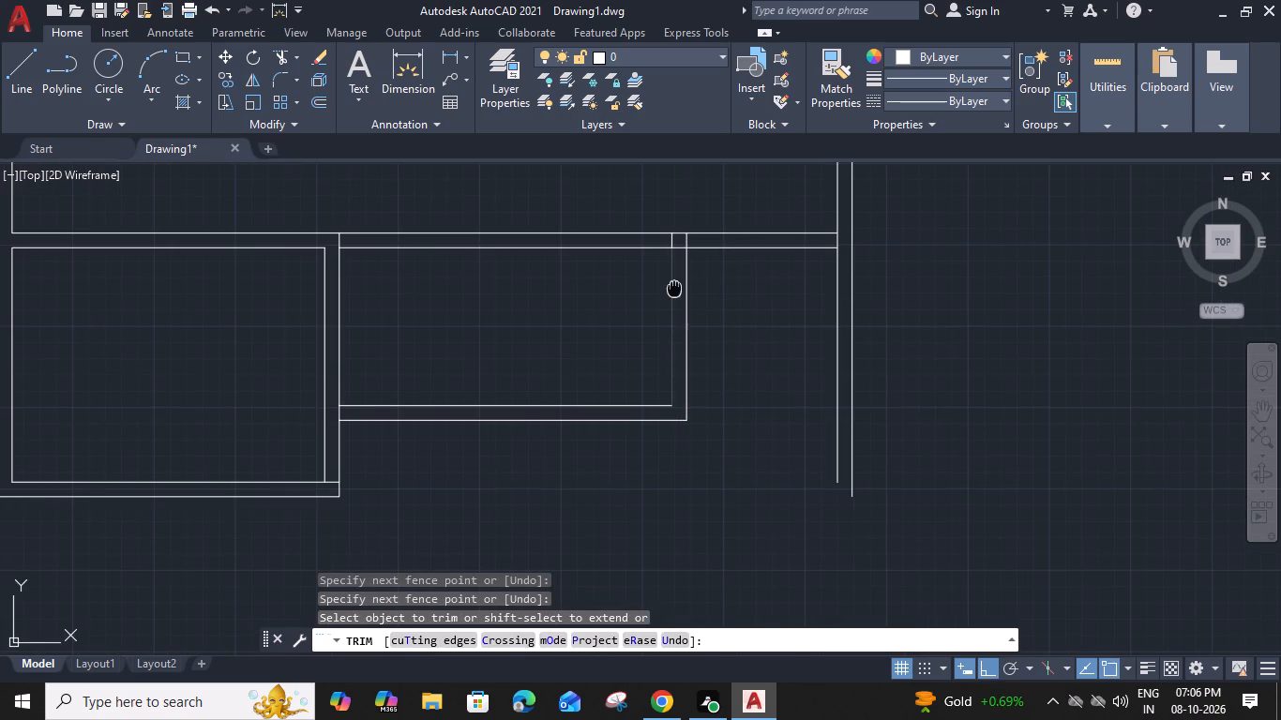
pyautogui.moveTo(675, 299); pyautogui.dragTo(676, 367, button='middle')
pyautogui.scroll(2, 675, 318)
pyautogui.click(672, 319)
pyautogui.click(686, 340)
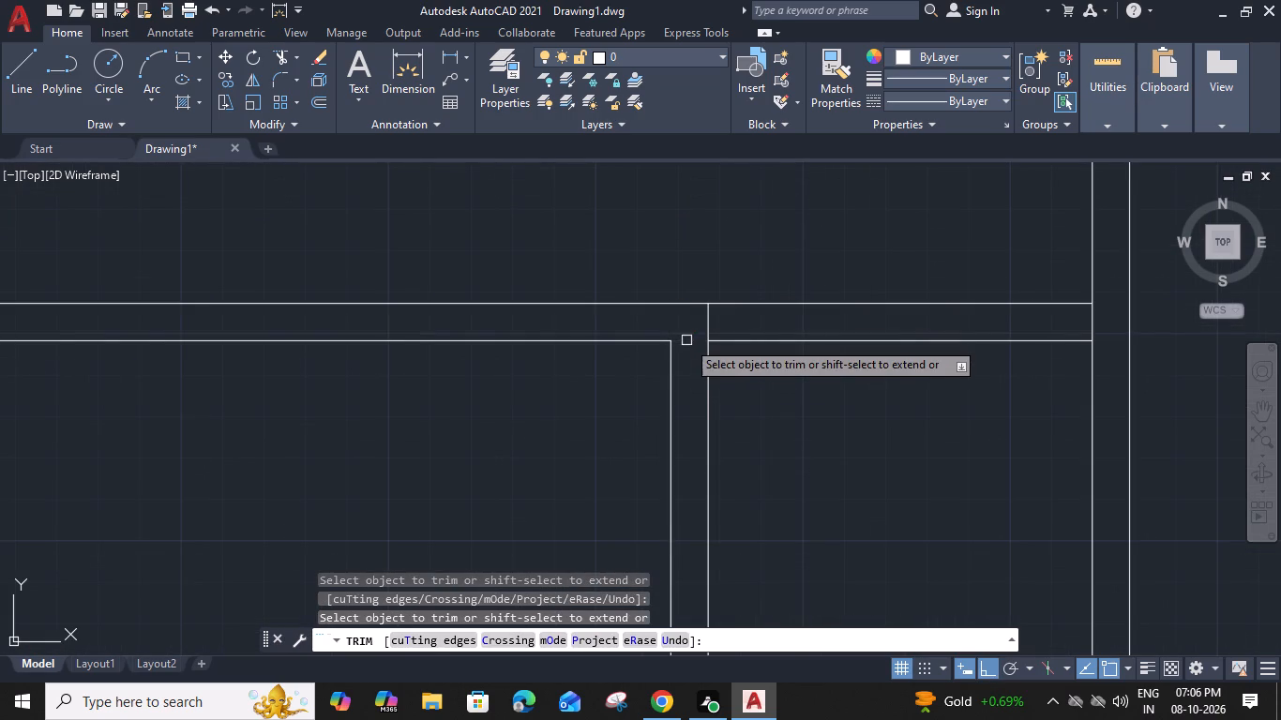
pyautogui.scroll(-2, 687, 338)
pyautogui.click(762, 338)
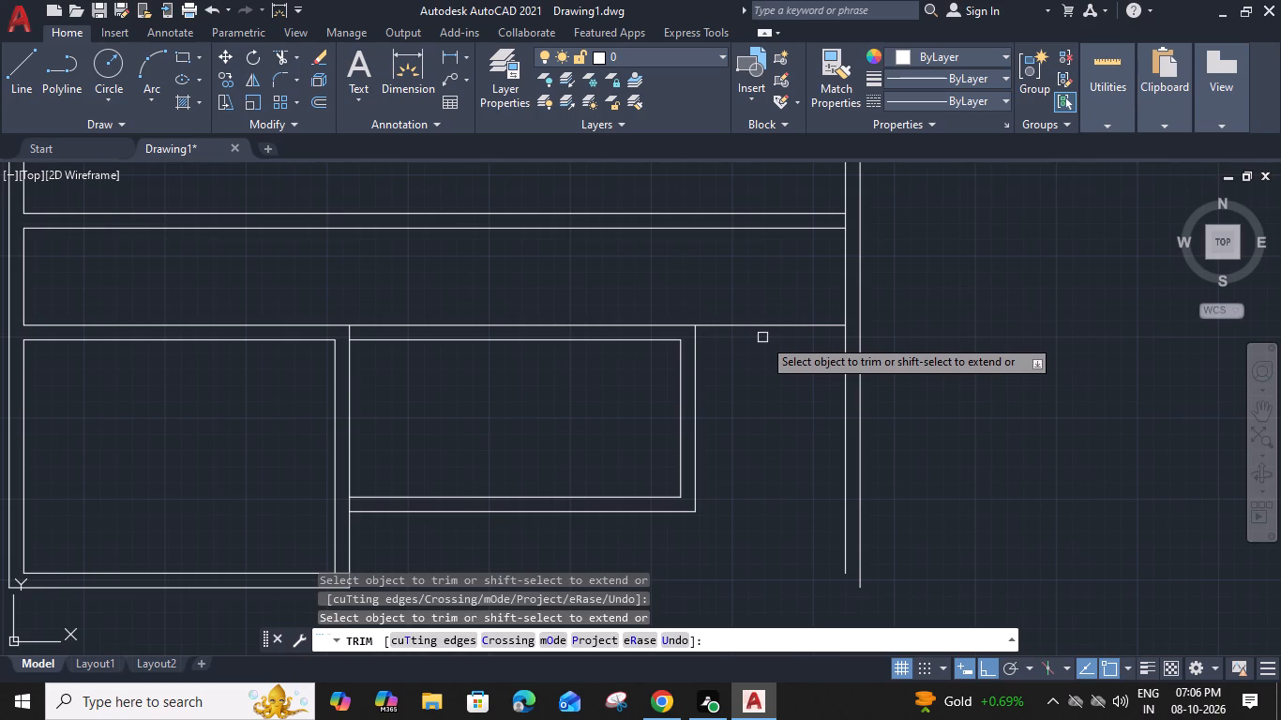
pyautogui.press('Escape')
# Offset the inner west wall line between the two cross walls 8' to the east.
pyautogui.scroll(-1, 762, 337)
pyautogui.moveTo(630, 385); pyautogui.dragTo(659, 397, button='middle')
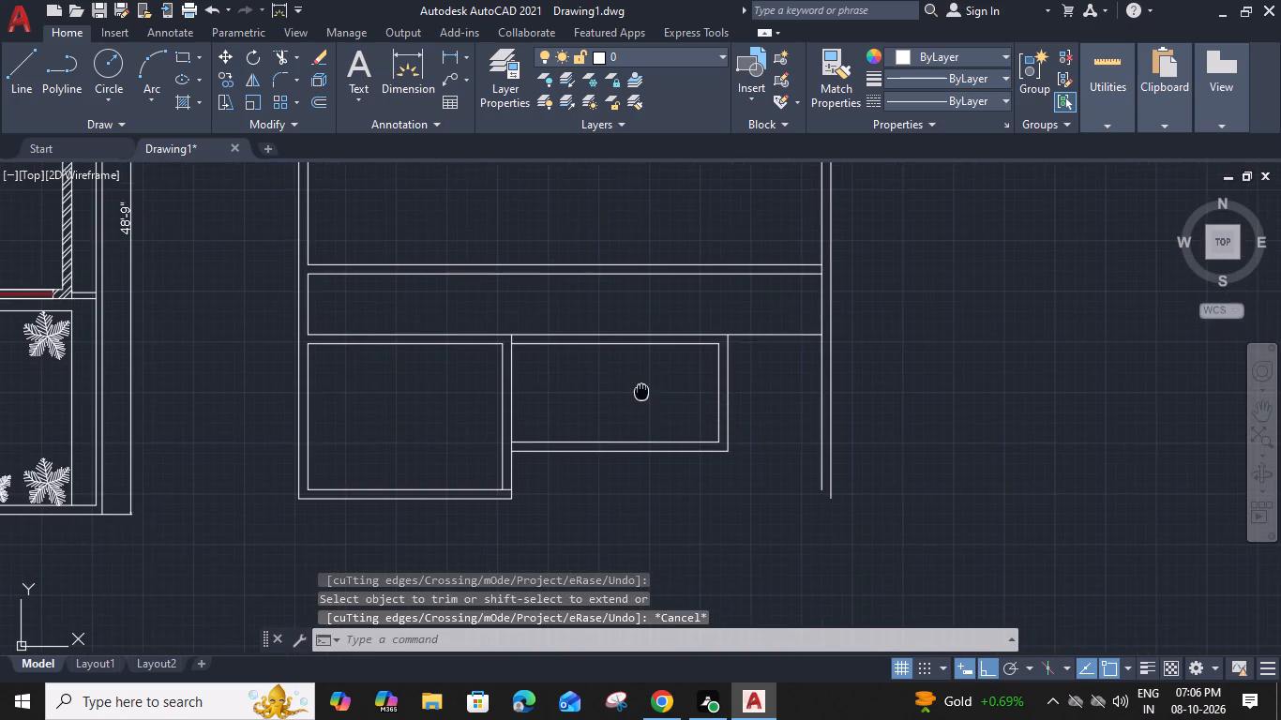
pyautogui.moveTo(659, 397); pyautogui.dragTo(855, 409, button='middle')
pyautogui.click(524, 324)
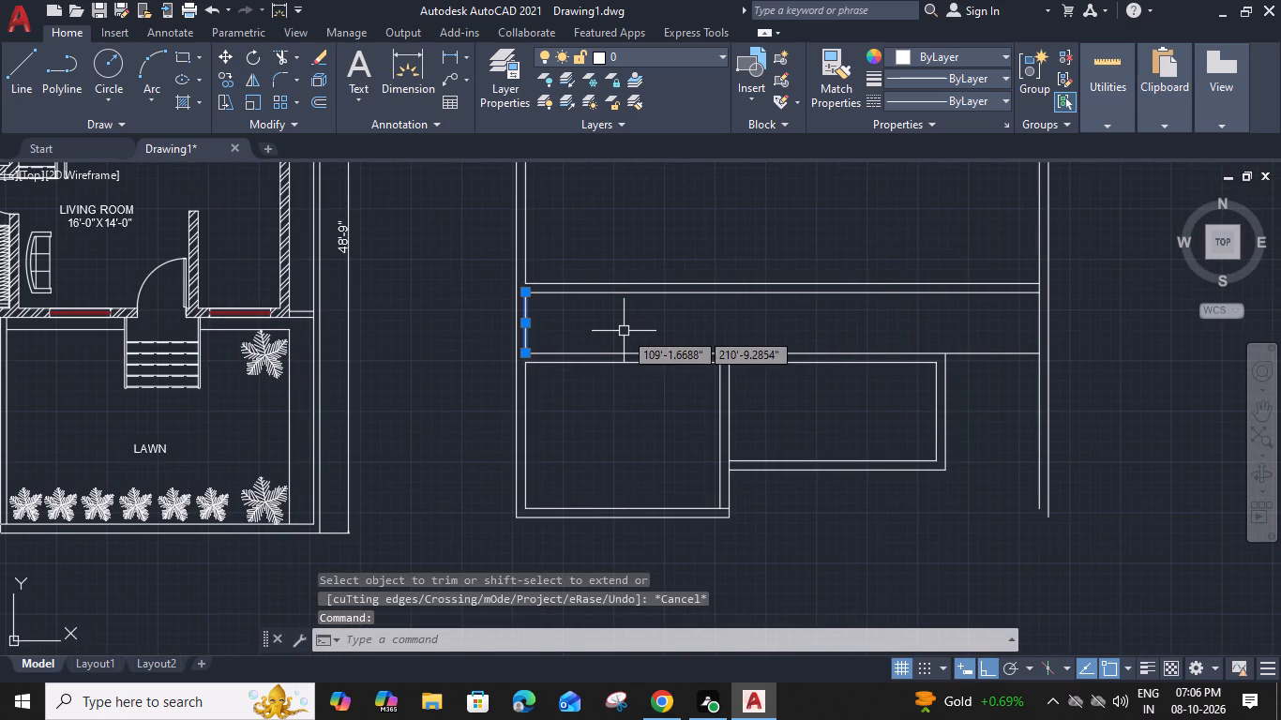
pyautogui.press('o')
pyautogui.press('space')
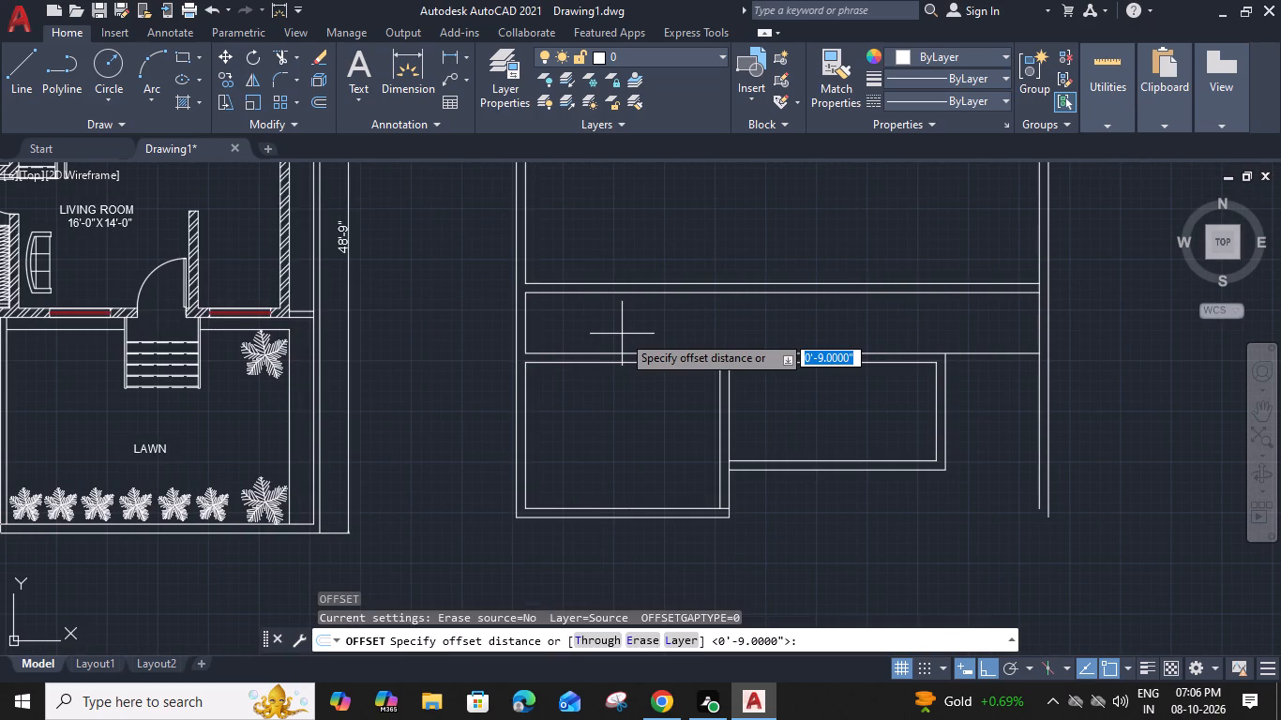
pyautogui.write("8'")
pyautogui.press('space')
pyautogui.click(642, 337)
# Offset the new vertical line between the cross walls 9" to the east.
pyautogui.click(623, 326)
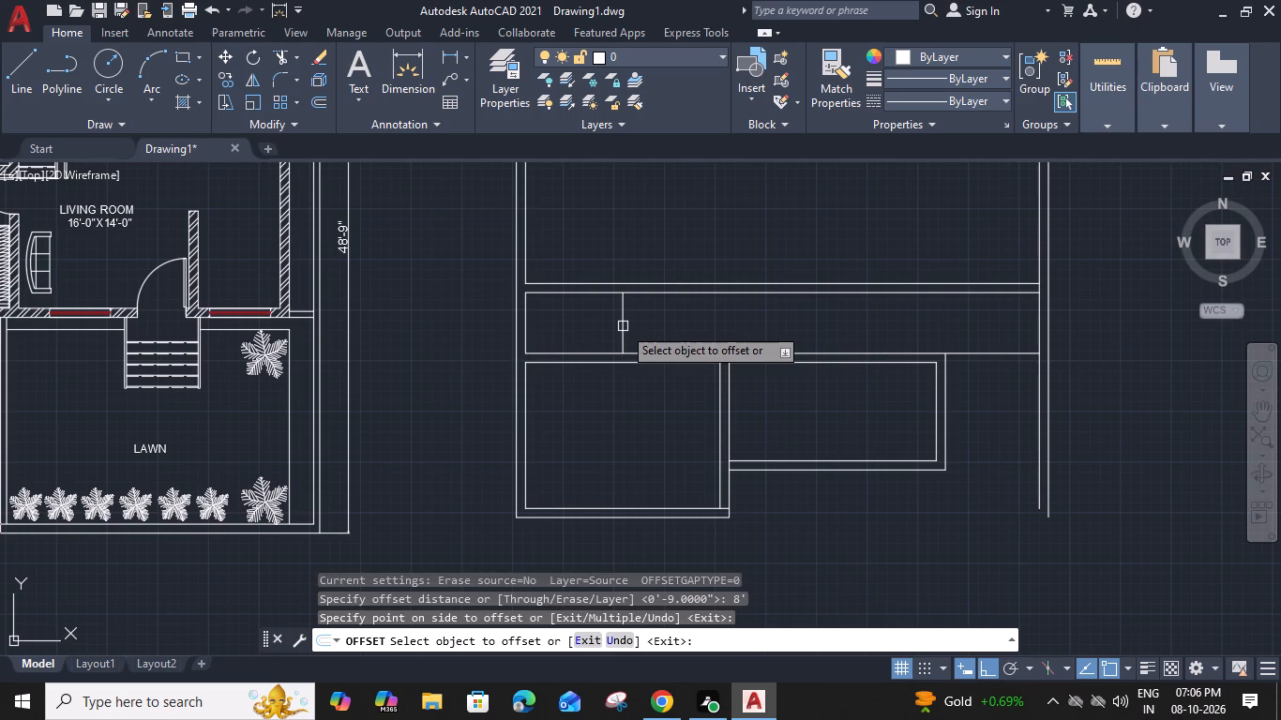
pyautogui.press('9')
pyautogui.hotkey('shift', '"')
pyautogui.press('Return')
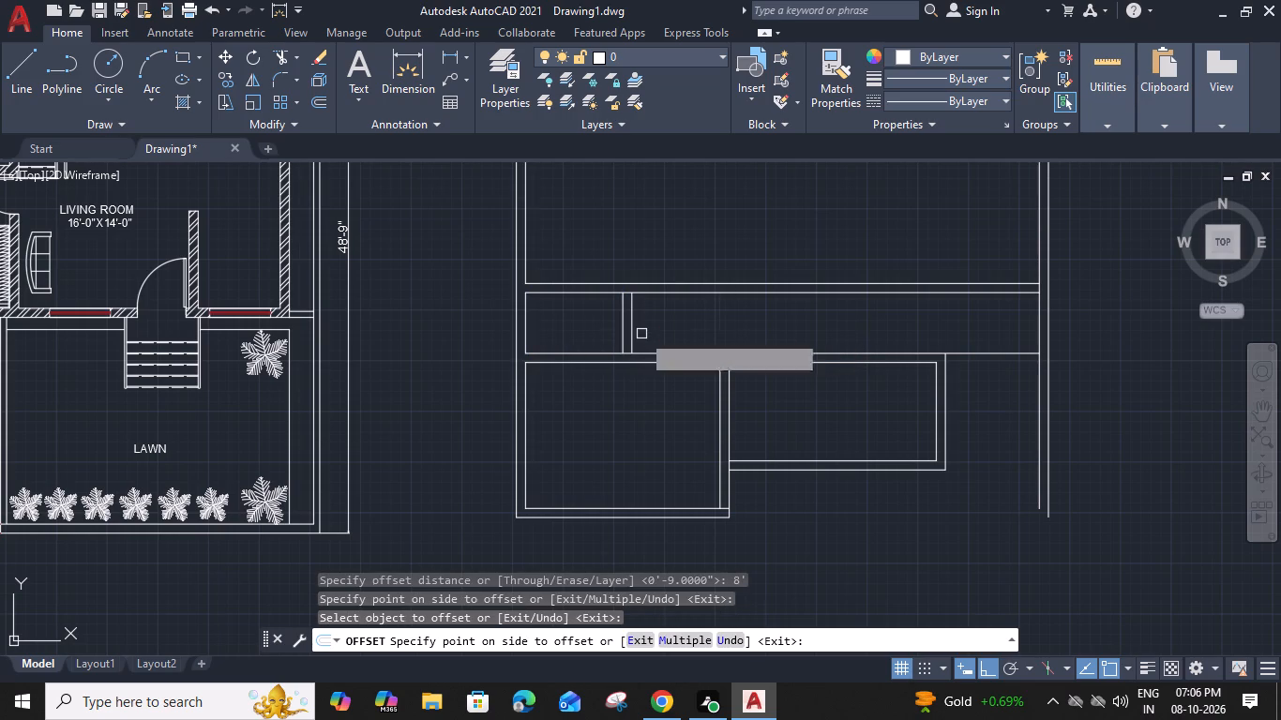
pyautogui.press('Escape')
# Extend the small room's outer east wall line up to the upper cross wall's upper line.
pyautogui.moveTo(657, 327); pyautogui.dragTo(616, 334, button='middle')
pyautogui.write('EX')
pyautogui.press('space')
pyautogui.click(592, 314)
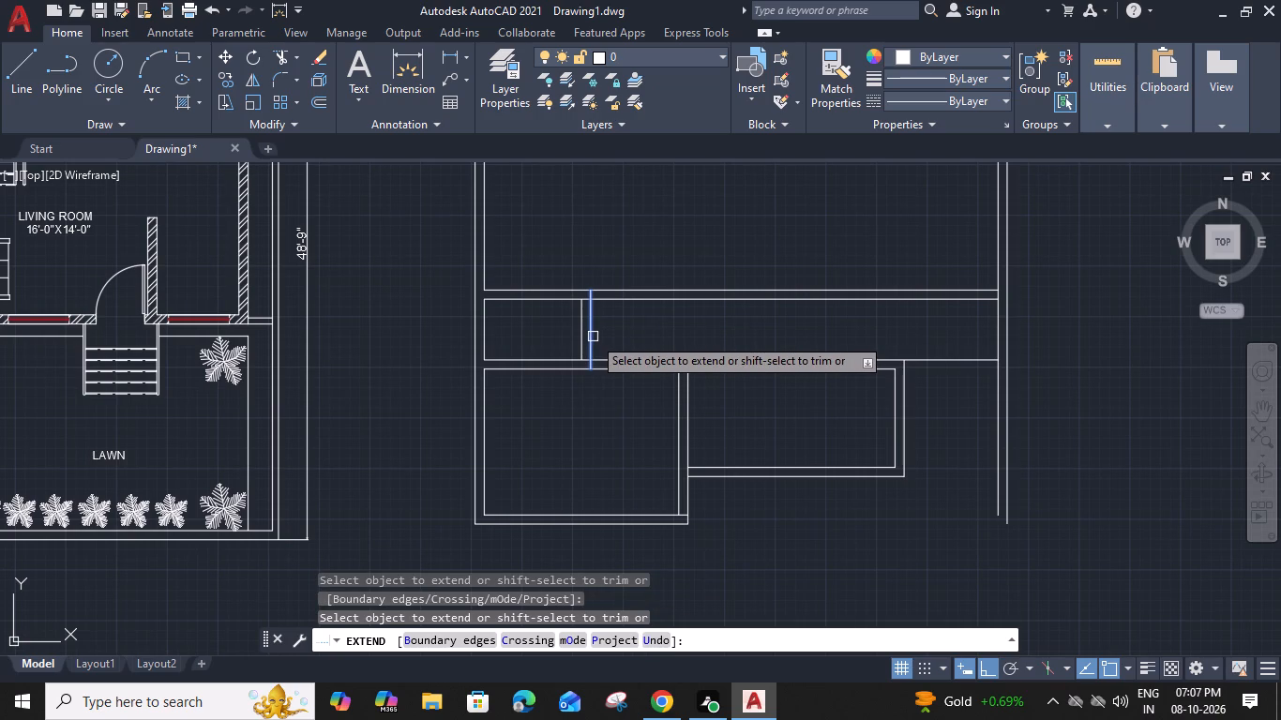
# Trim the cross wall lines within the small room's east wall, and remove both upper cross wall lines east of it.
pyautogui.scroll(3, 591, 357)
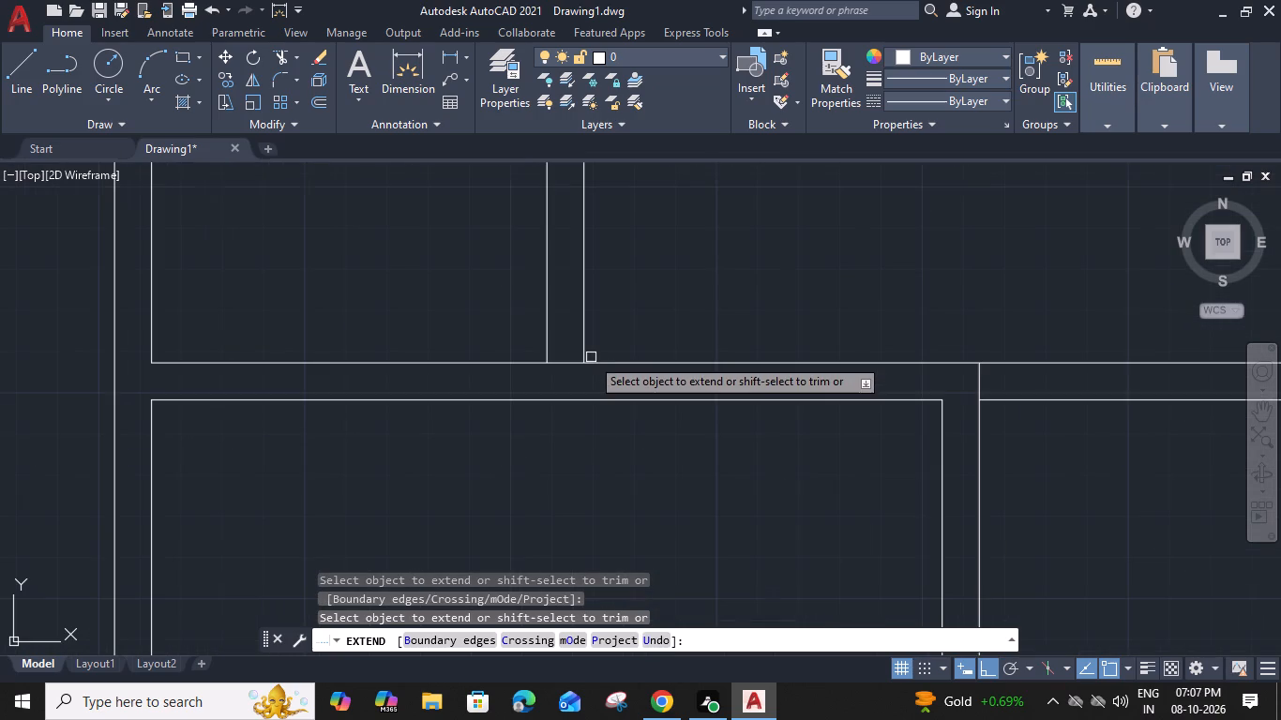
pyautogui.keyDown('shift'); pyautogui.click(568, 362); pyautogui.keyUp('shift')
pyautogui.scroll(-3, 568, 362)
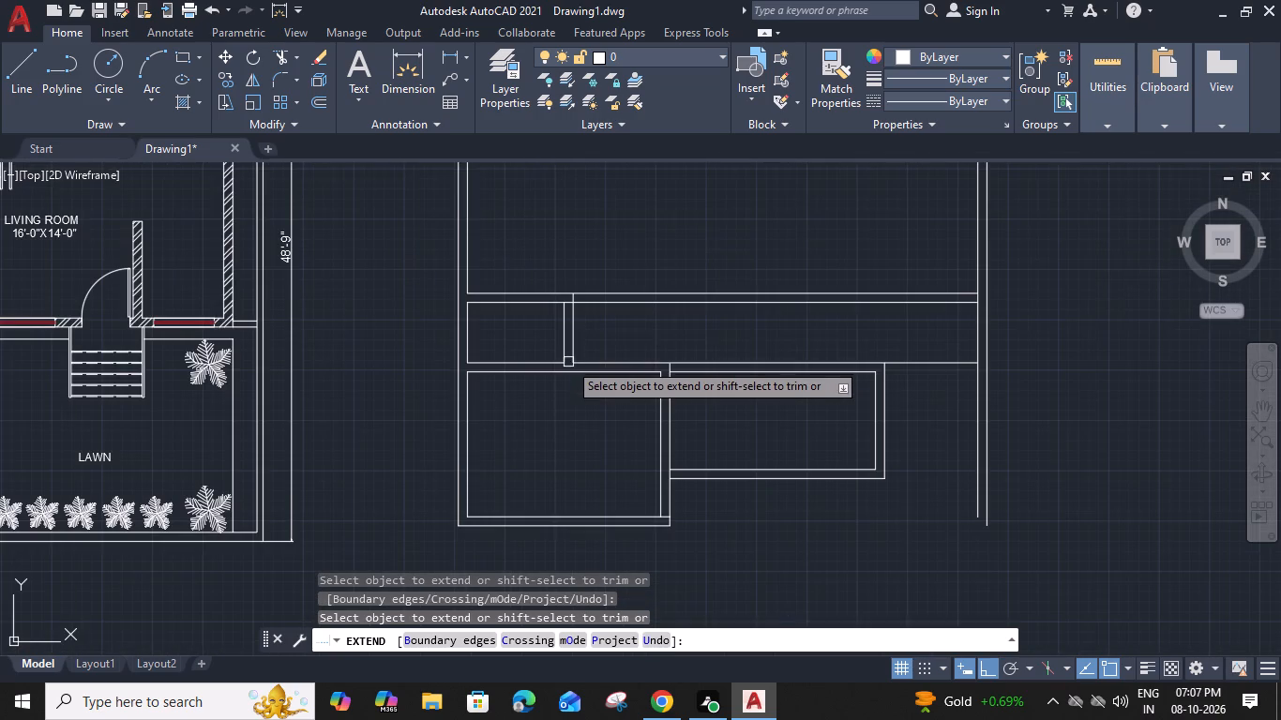
pyautogui.moveTo(604, 330); pyautogui.dragTo(660, 385, button='middle')
pyautogui.scroll(2, 616, 327)
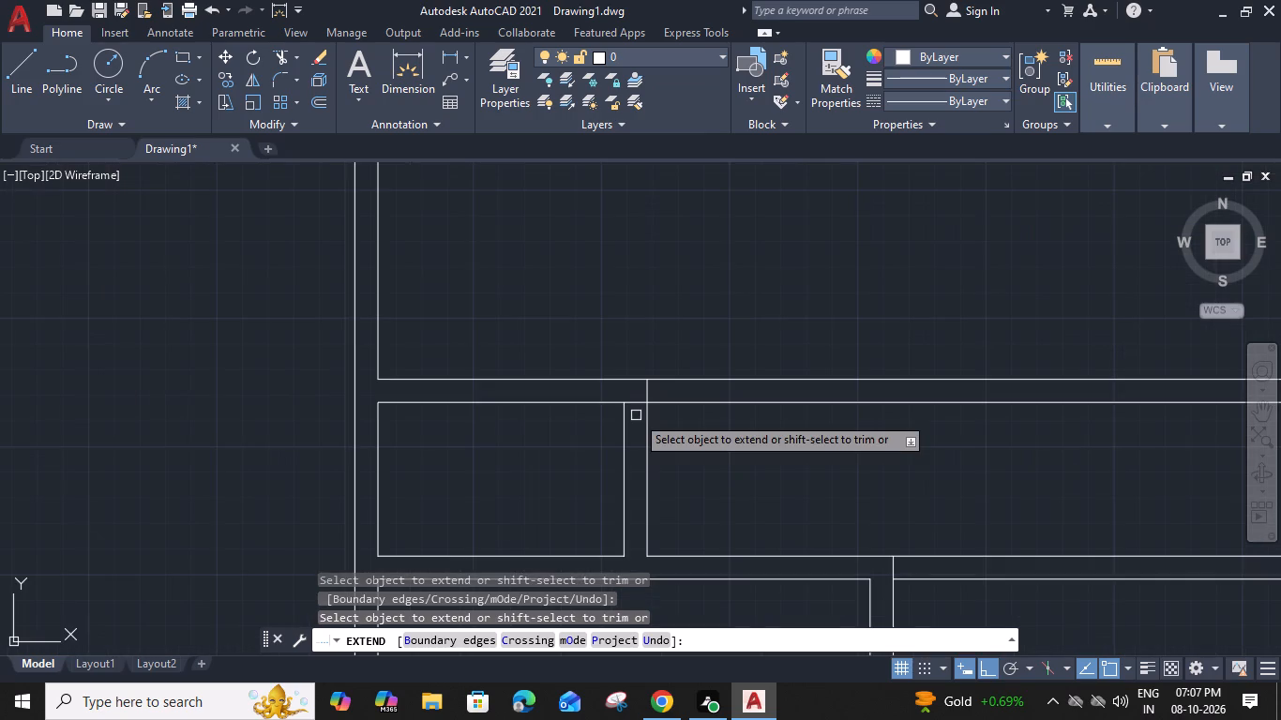
pyautogui.keyDown('shift'); pyautogui.click(634, 404); pyautogui.keyUp('shift')
pyautogui.scroll(-2, 636, 403)
pyautogui.keyDown('shift'); pyautogui.click(711, 421); pyautogui.keyUp('shift')
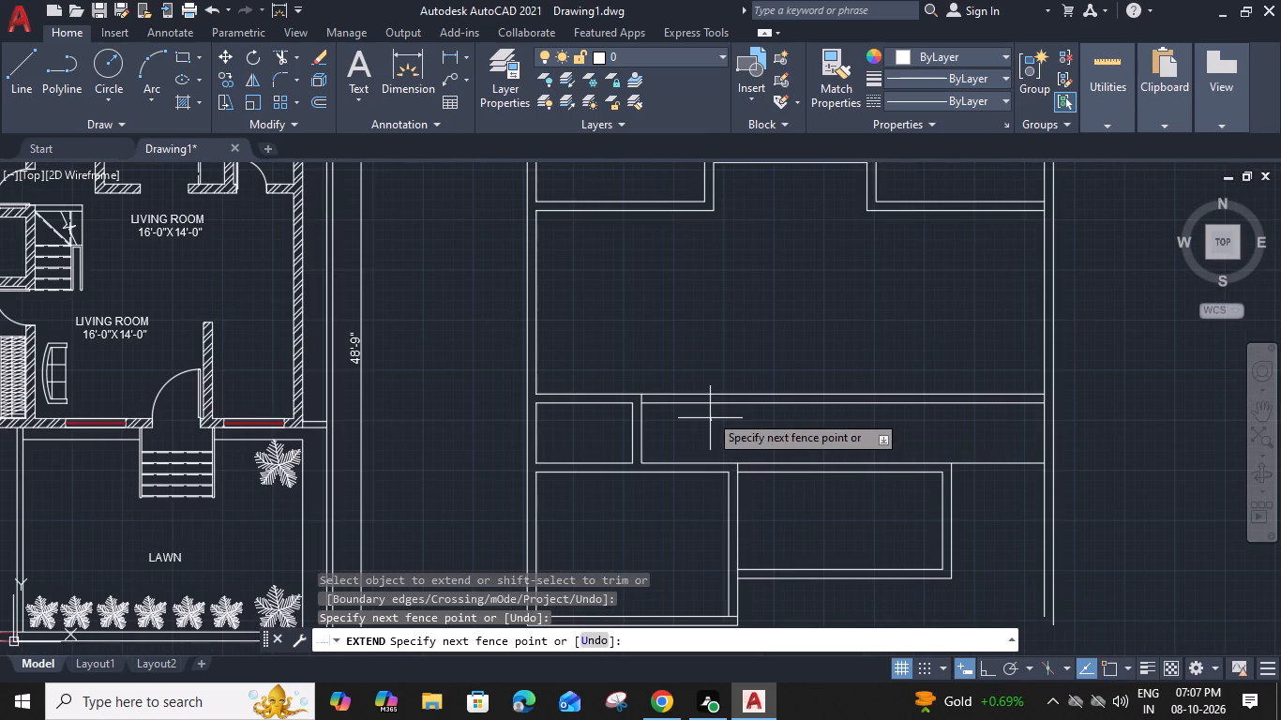
pyautogui.keyDown('shift'); pyautogui.click(705, 365); pyautogui.keyUp('shift')
pyautogui.moveTo(954, 396); pyautogui.dragTo(662, 383, button='middle')
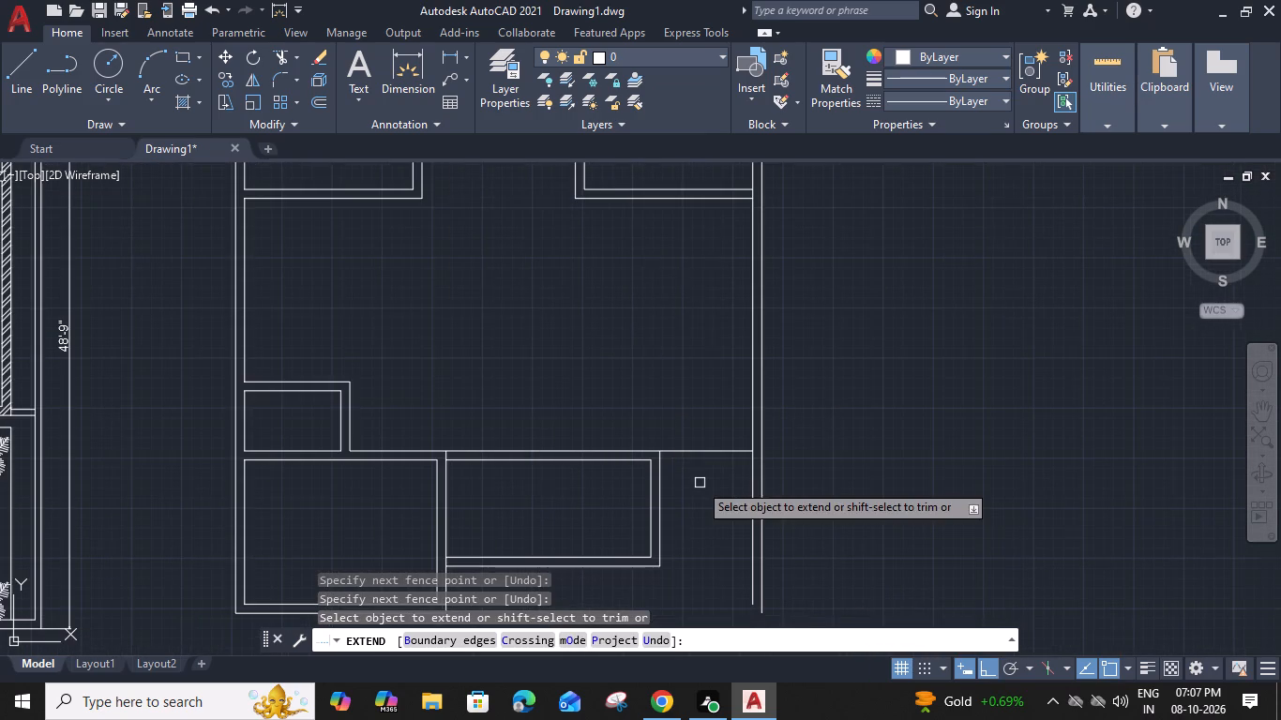
pyautogui.press('Escape')
# Extend the lower cross wall's lower line east to the outer east wall line.
pyautogui.click(706, 454)
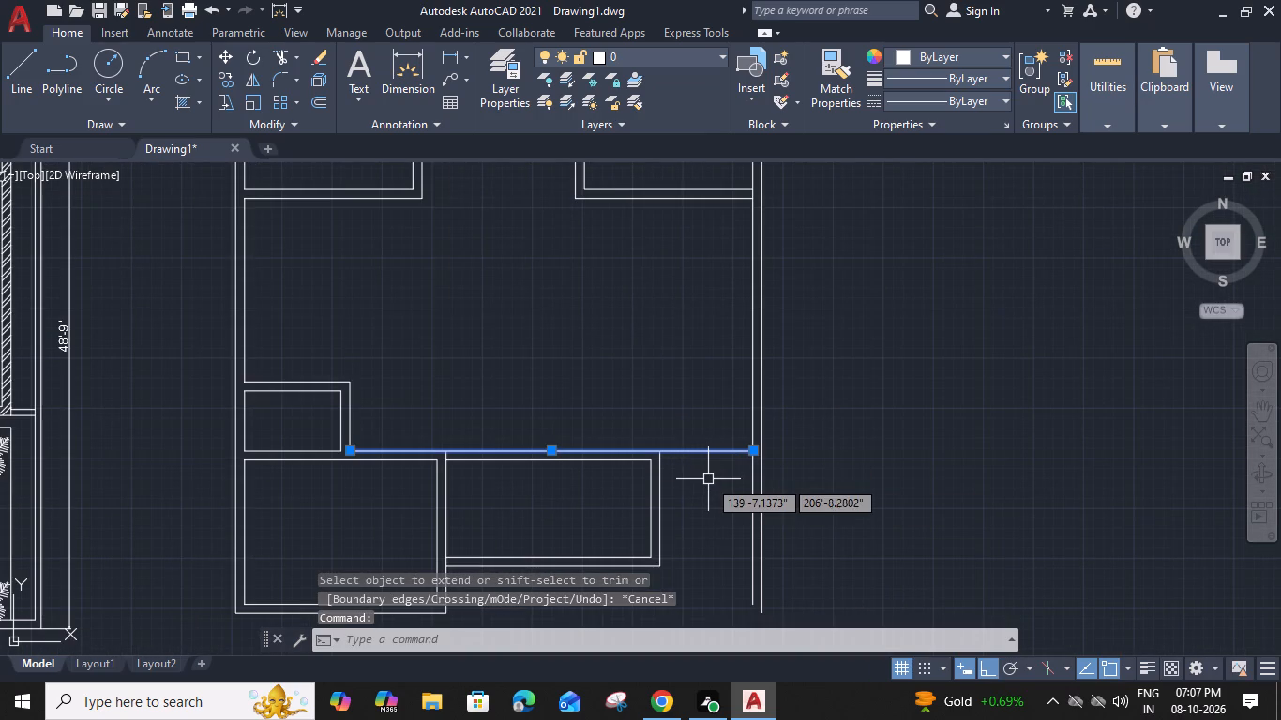
pyautogui.press('Escape')
pyautogui.press('e')
pyautogui.press('x')
pyautogui.press('space')
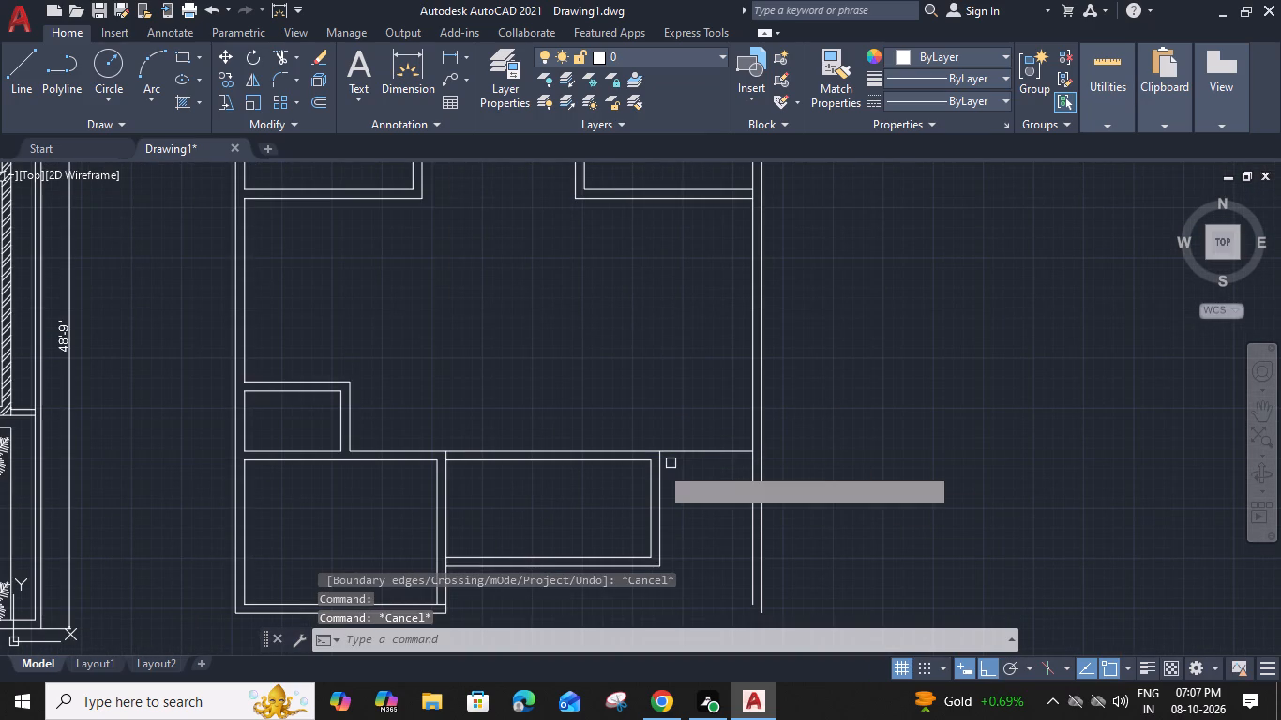
pyautogui.click(625, 462)
pyautogui.click(638, 461)
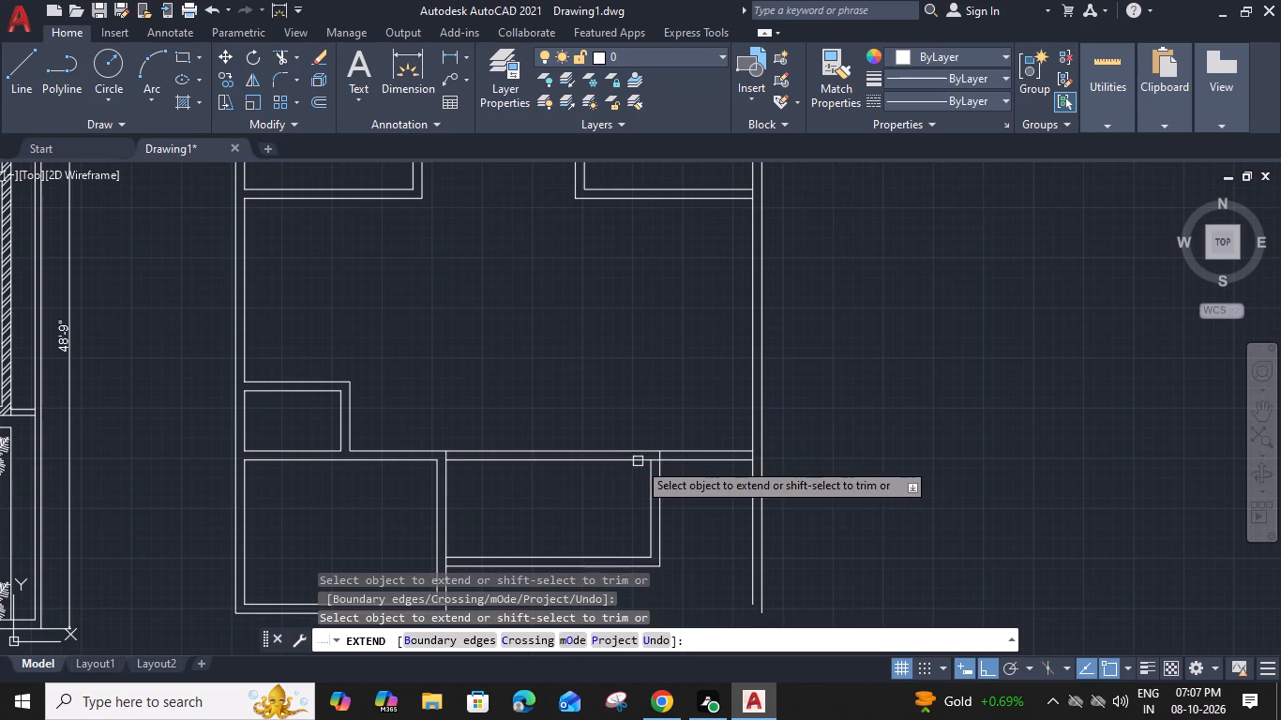
pyautogui.click(735, 459)
# Trim the wall junctions along the lower cross wall and cut off both east wall lines below it.
pyautogui.scroll(2, 671, 459)
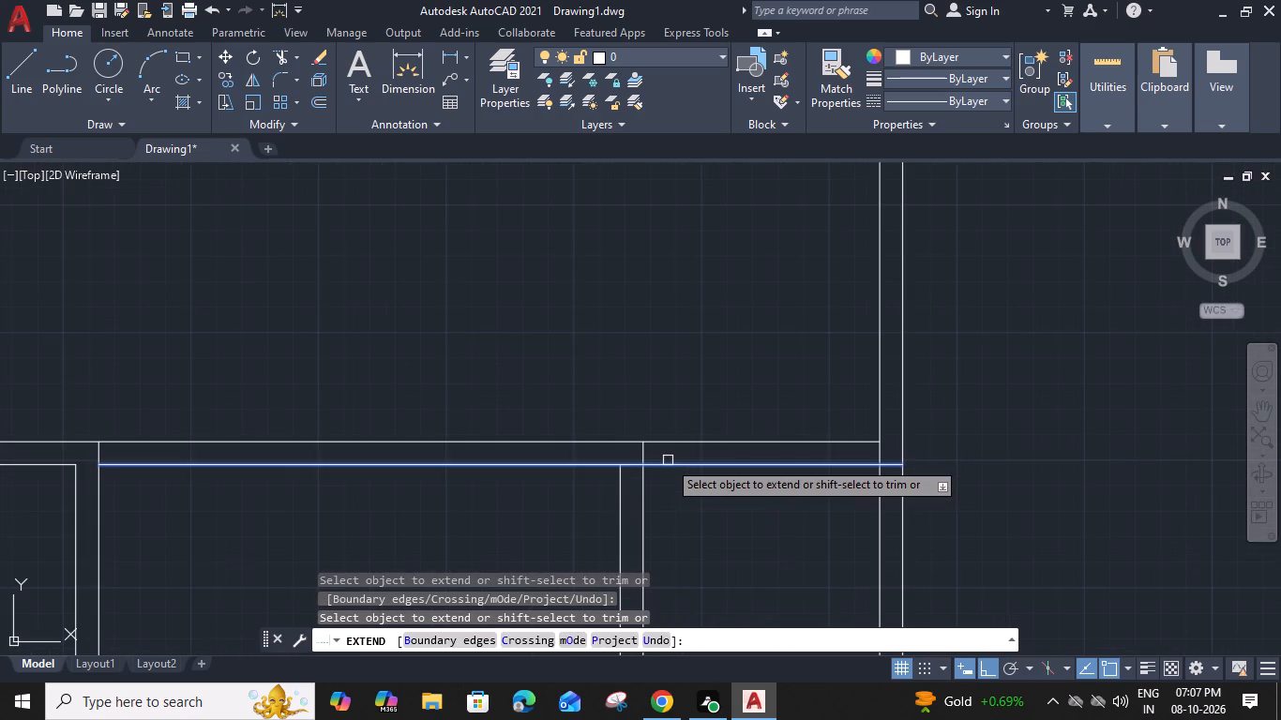
pyautogui.keyDown('shift'); pyautogui.click(633, 468); pyautogui.keyUp('shift')
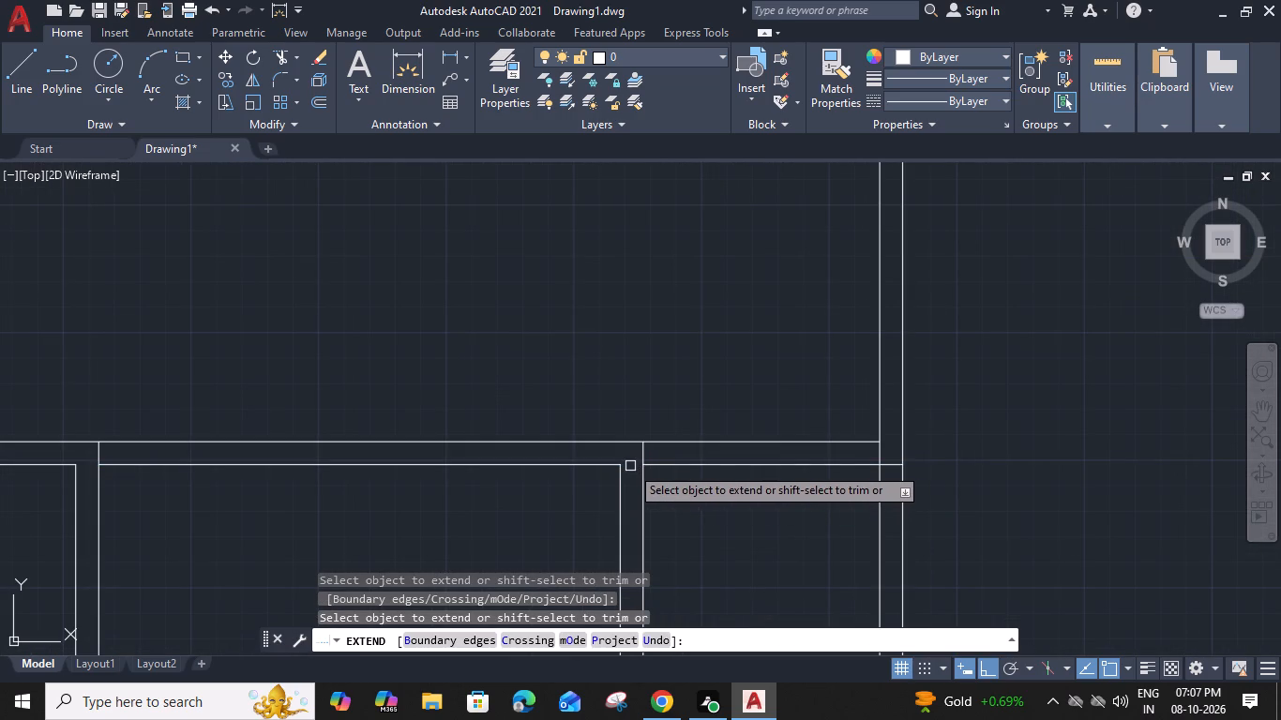
pyautogui.keyDown('shift'); pyautogui.click(879, 452); pyautogui.keyUp('shift')
pyautogui.scroll(-2, 879, 452)
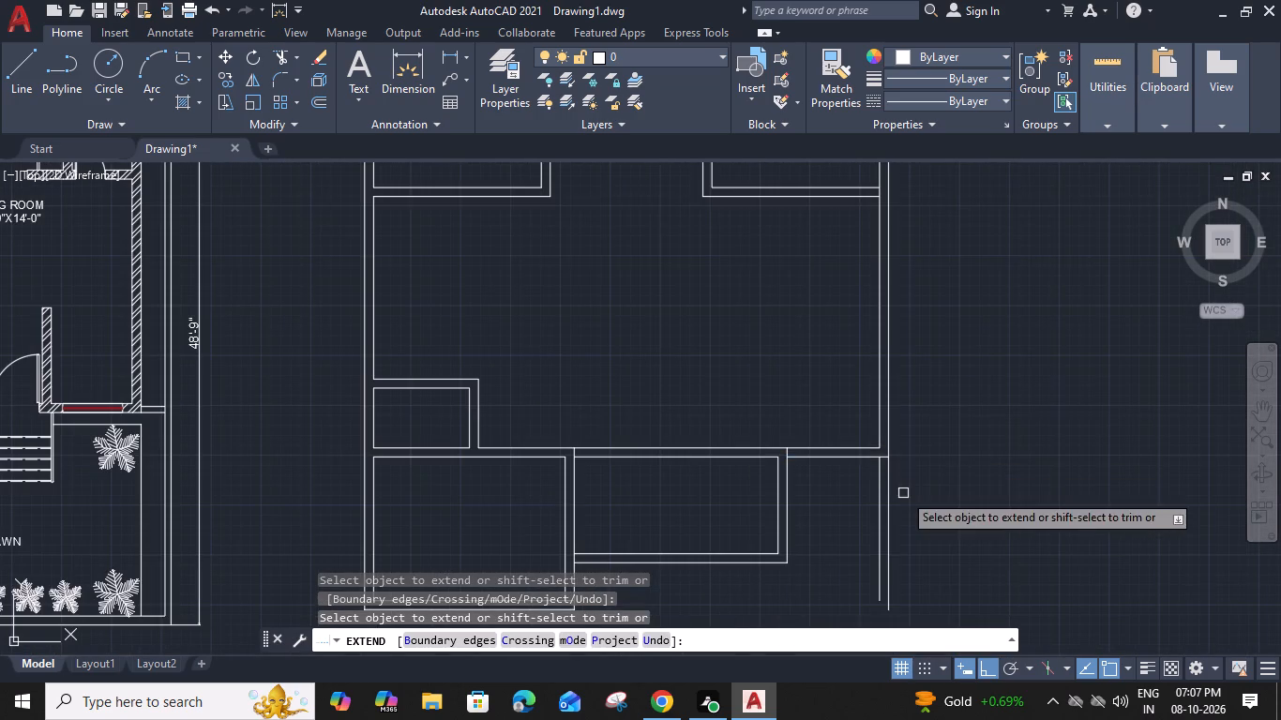
pyautogui.keyDown('shift'); pyautogui.click(903, 493); pyautogui.keyUp('shift')
pyautogui.keyDown('shift'); pyautogui.click(836, 523); pyautogui.keyUp('shift')
pyautogui.press('Escape')
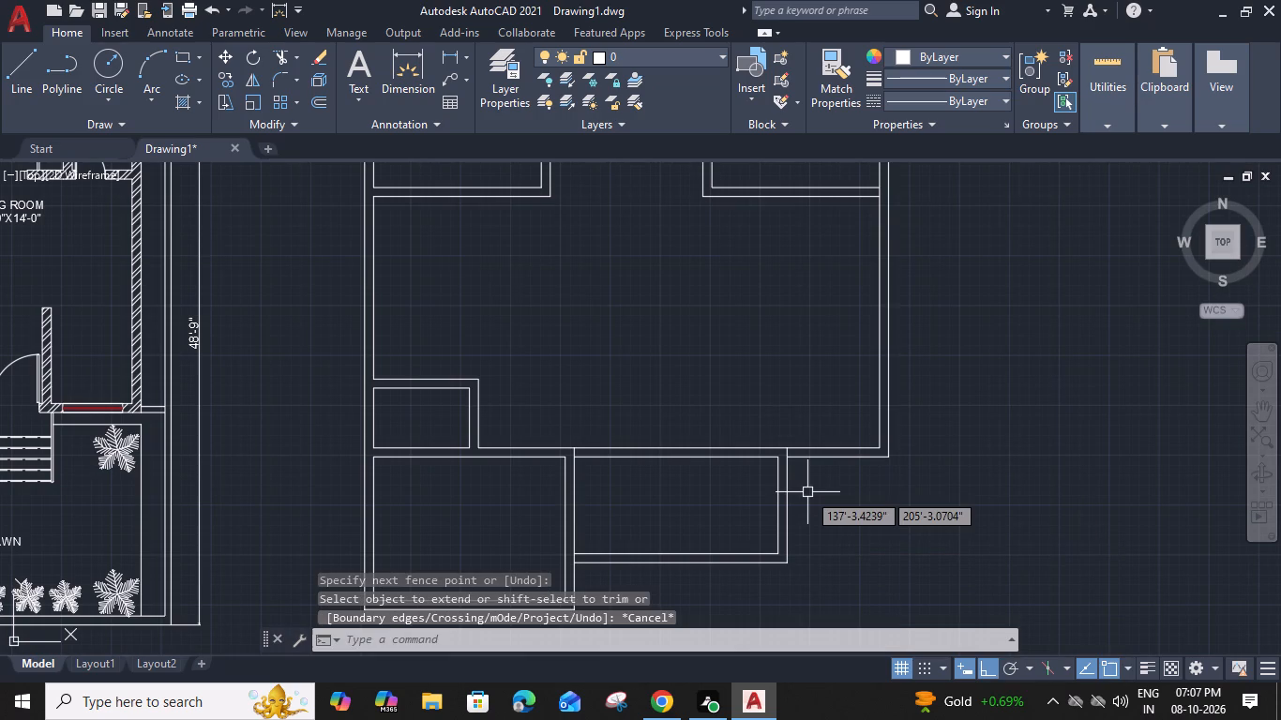
pyautogui.moveTo(876, 420); pyautogui.dragTo(881, 424, button='middle')
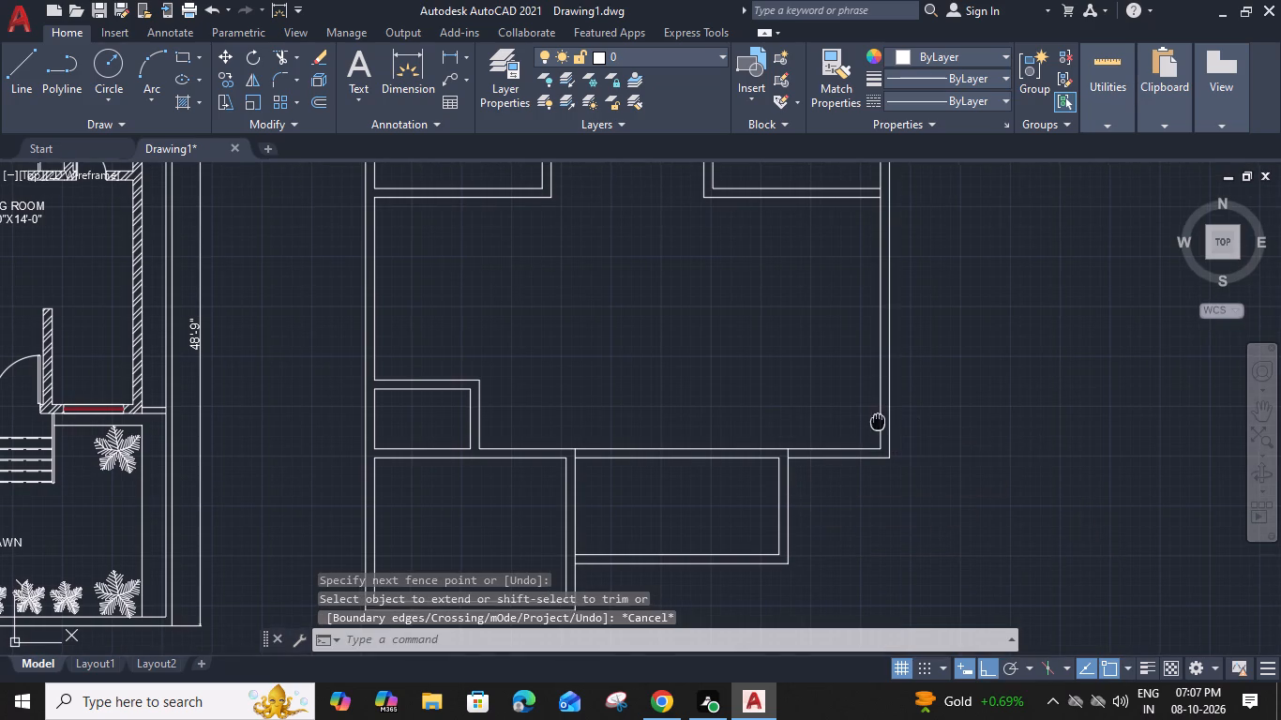
# Offset the small room's upper wall line 10' north, and offset that copy a further 9" north to form a wall.
pyautogui.moveTo(881, 424); pyautogui.dragTo(902, 473, button='middle')
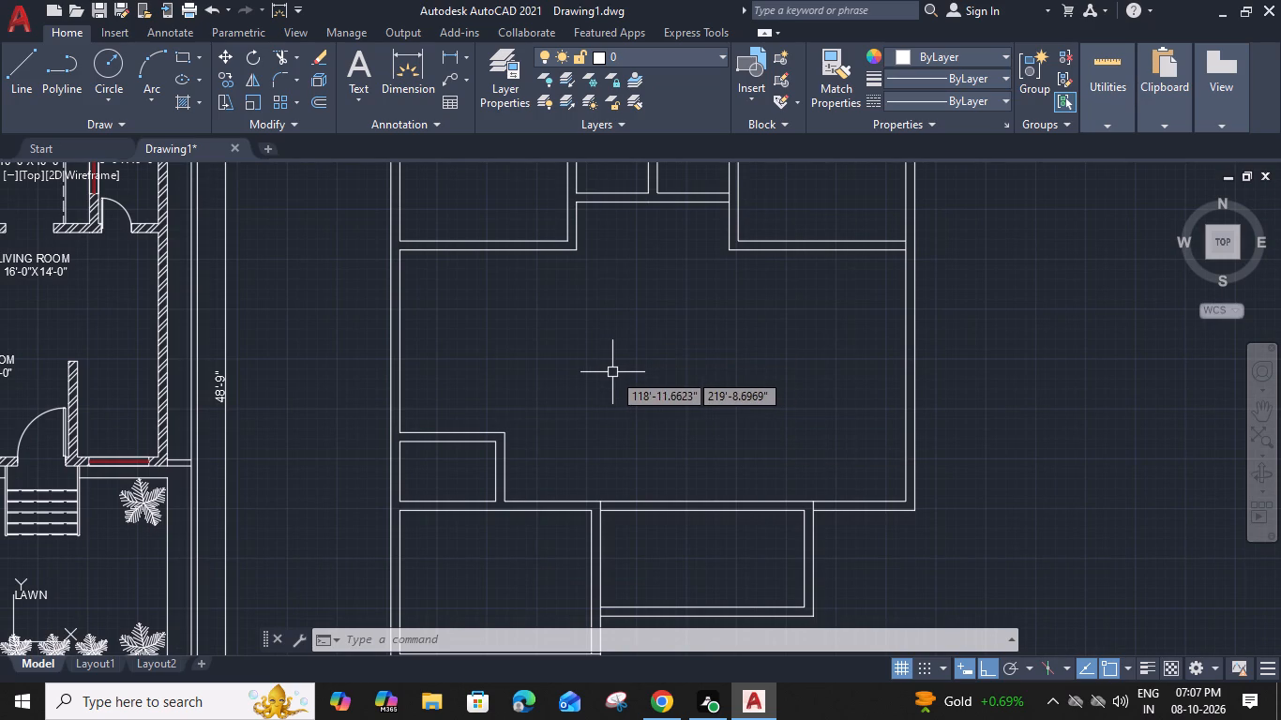
pyautogui.moveTo(595, 365); pyautogui.dragTo(571, 358, button='middle')
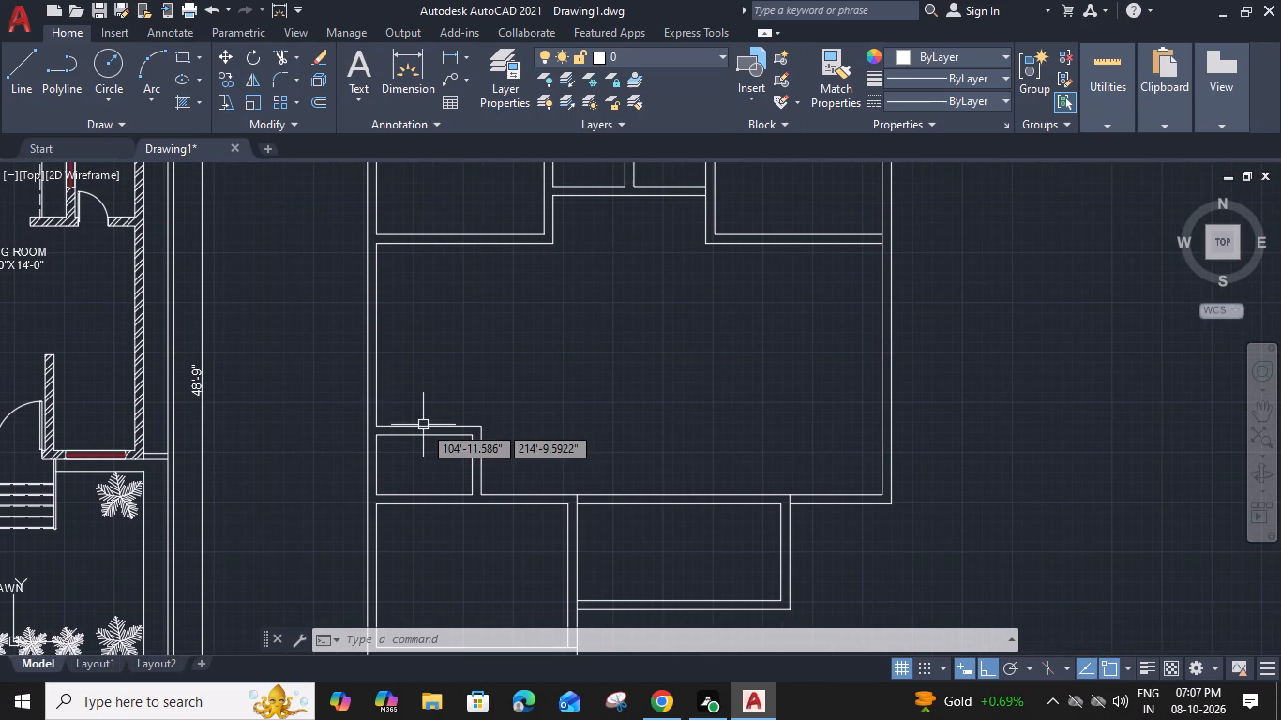
pyautogui.click(423, 425)
pyautogui.press('o')
pyautogui.press('space')
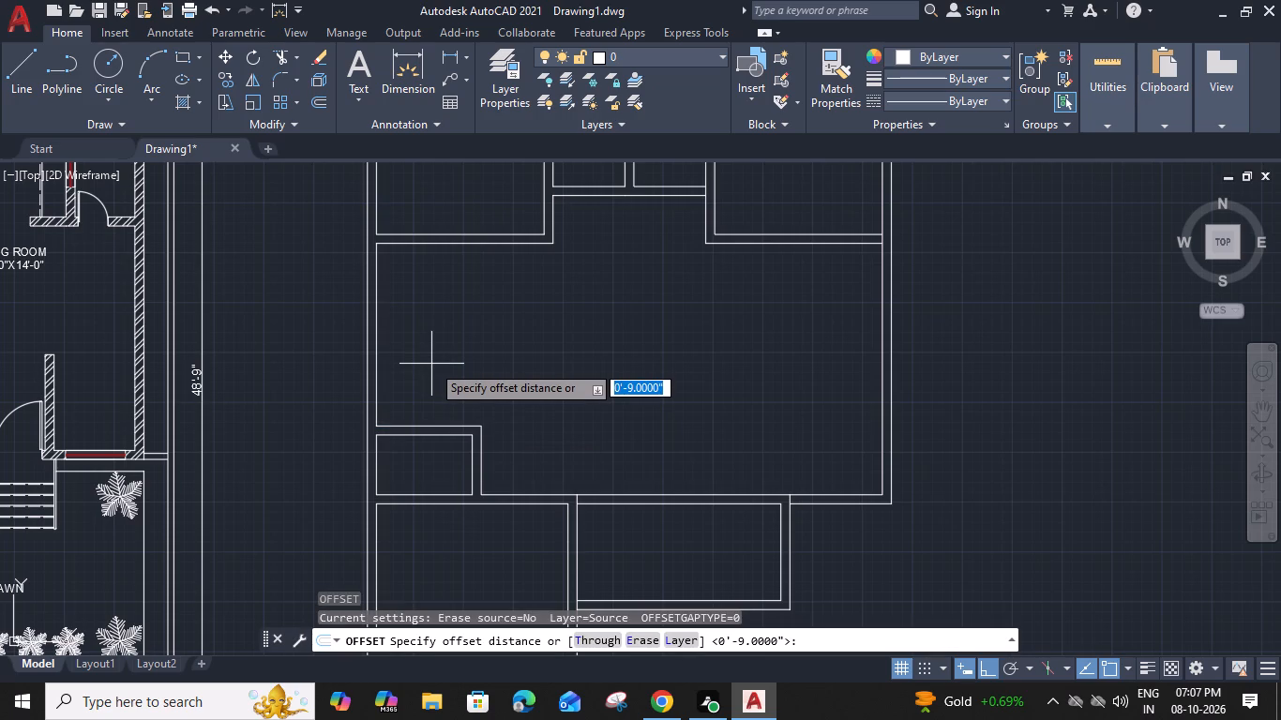
pyautogui.press('1')
pyautogui.write("0'")
pyautogui.press('space')
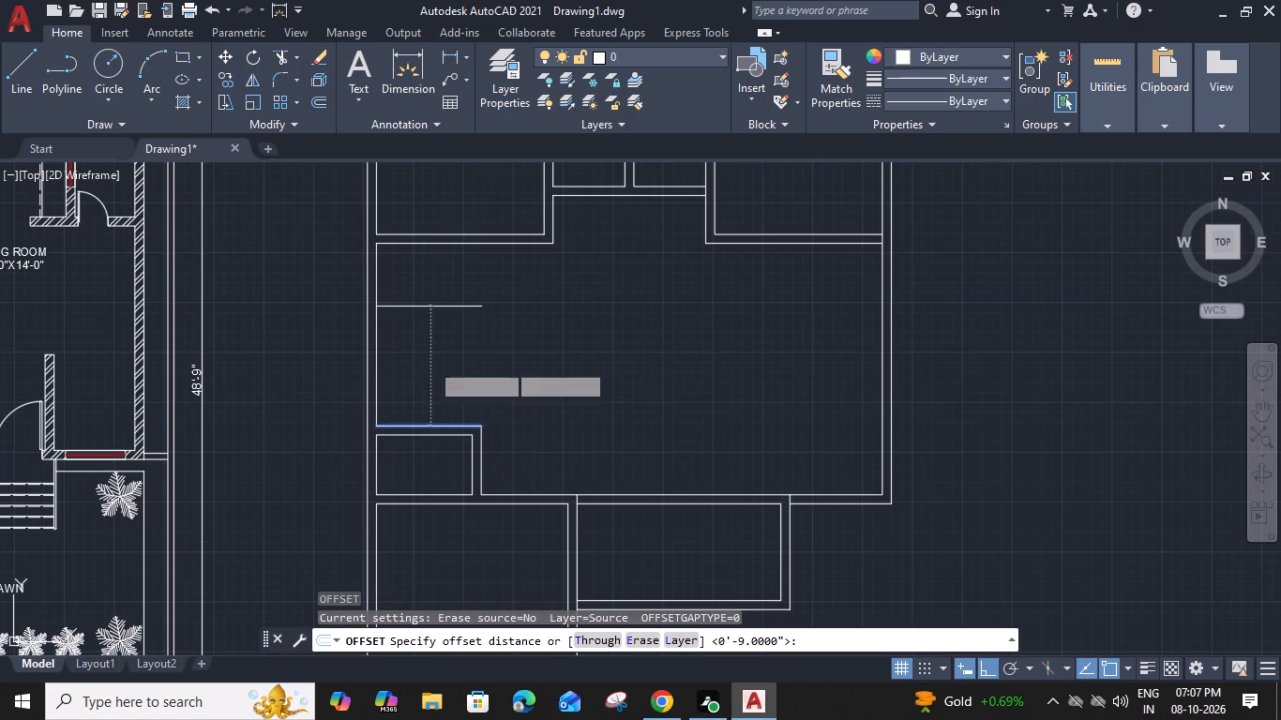
pyautogui.click(431, 356)
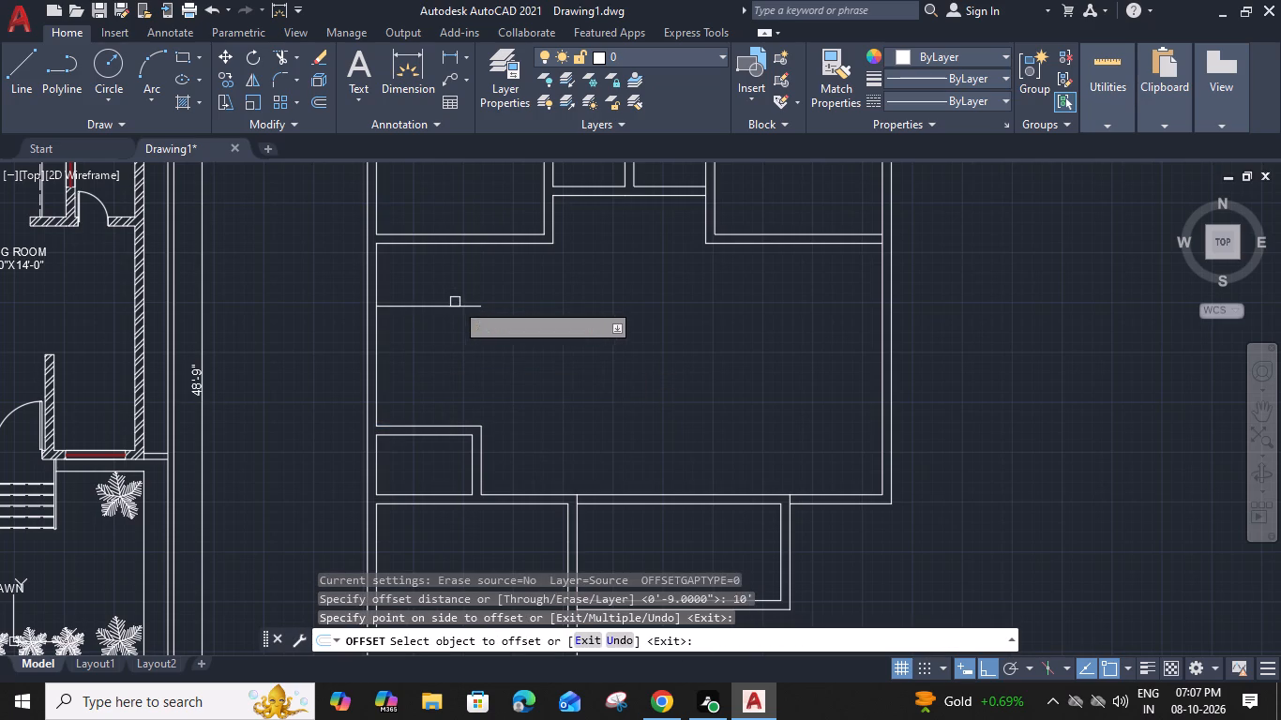
pyautogui.click(455, 302)
pyautogui.write('9"')
pyautogui.press('Return')
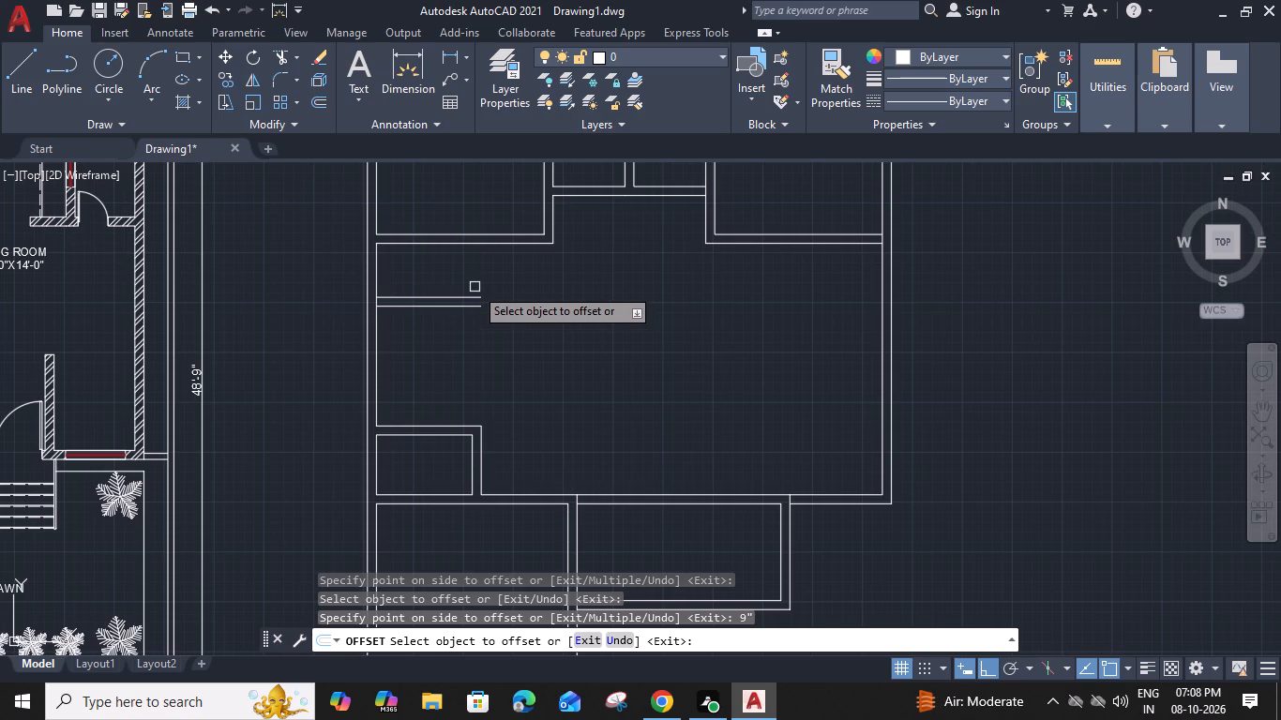
pyautogui.press('Escape')
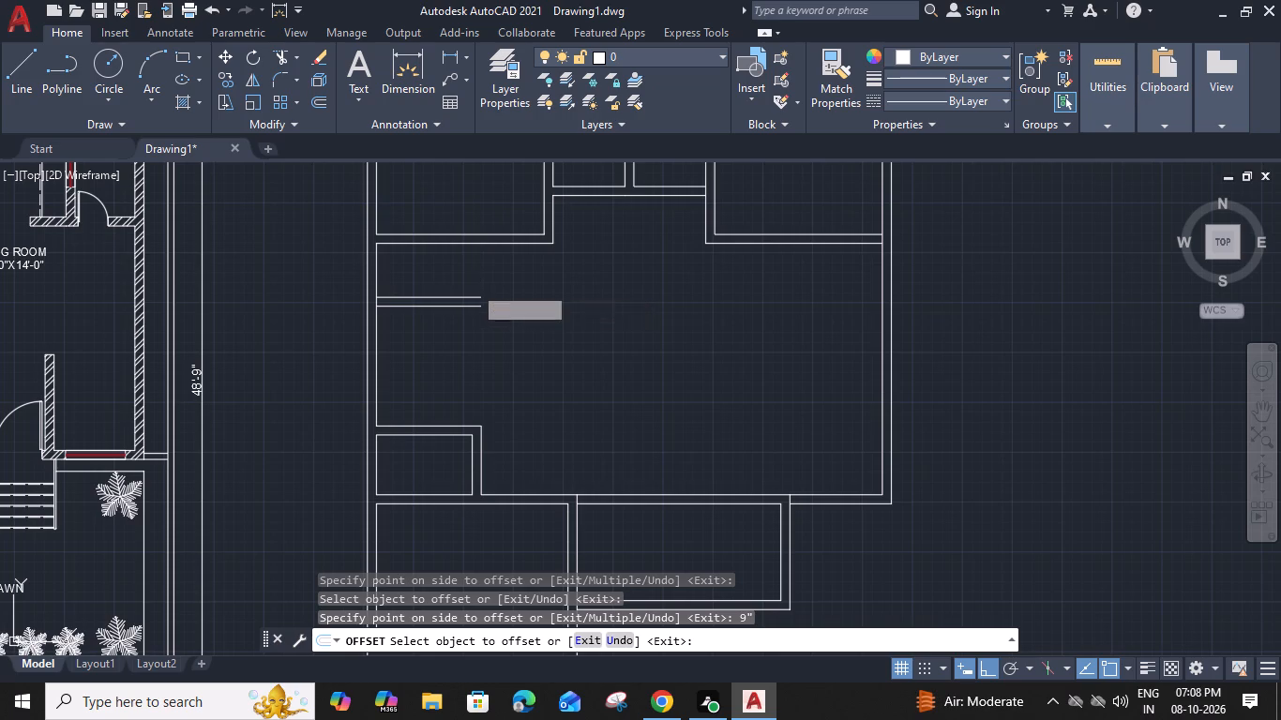
# Trim the west exterior wall's inner line between the two new wall lines.
pyautogui.press('t')
pyautogui.write('R')
pyautogui.press('space')
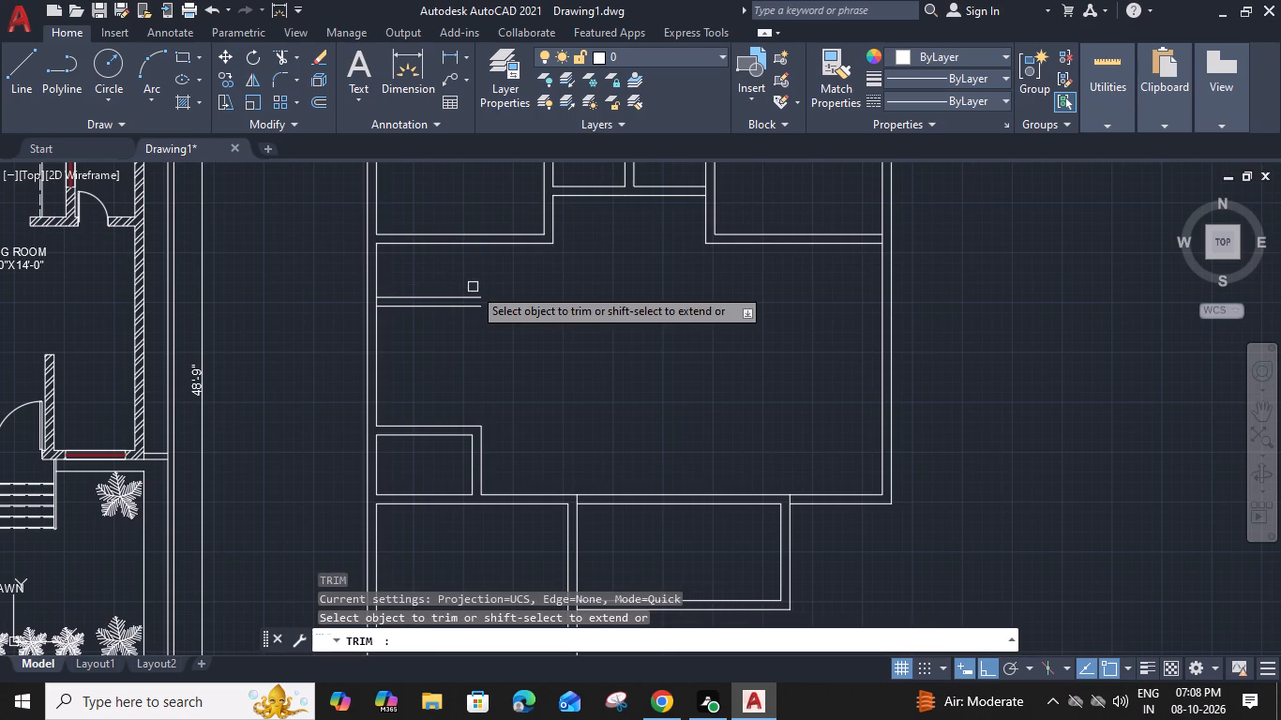
pyautogui.scroll(2, 384, 292)
pyautogui.click(355, 314)
pyautogui.click(372, 317)
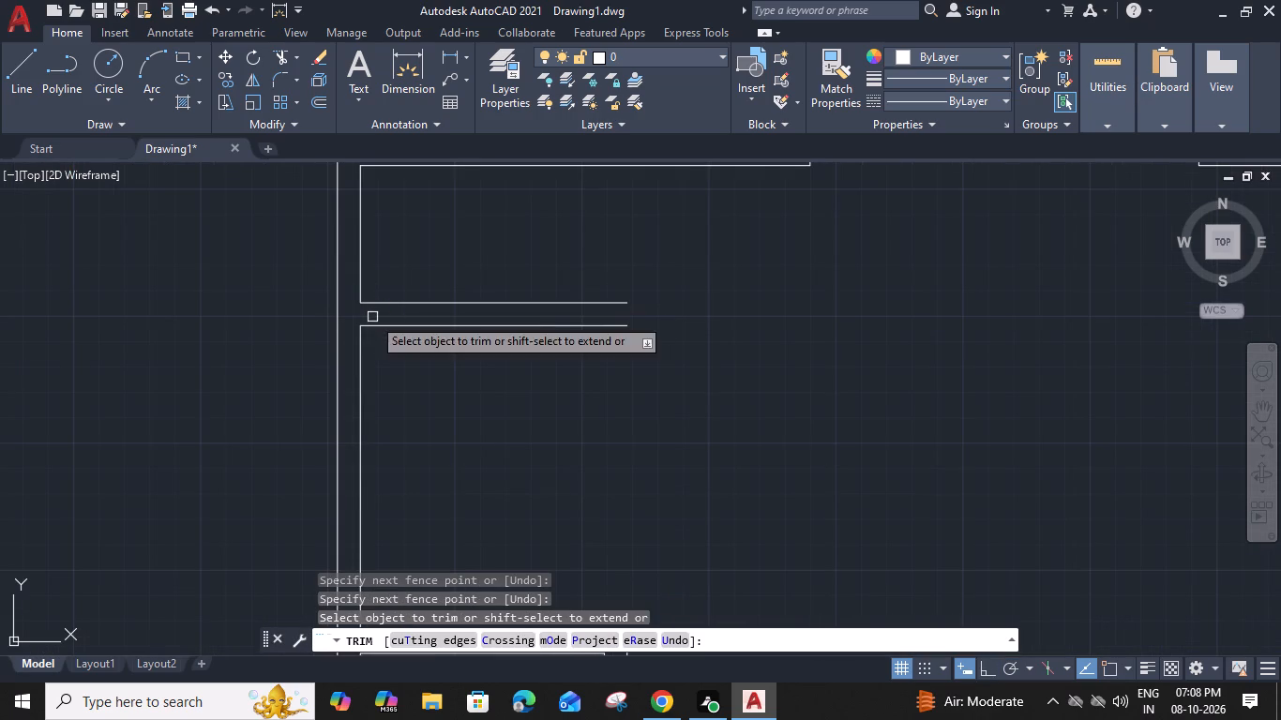
pyautogui.press('Escape')
# Fillet both new wall lines to the matching east wall lines of the northwest room, using the Multiple option.
pyautogui.scroll(-3, 375, 314)
pyautogui.moveTo(490, 360); pyautogui.dragTo(450, 356, button='middle')
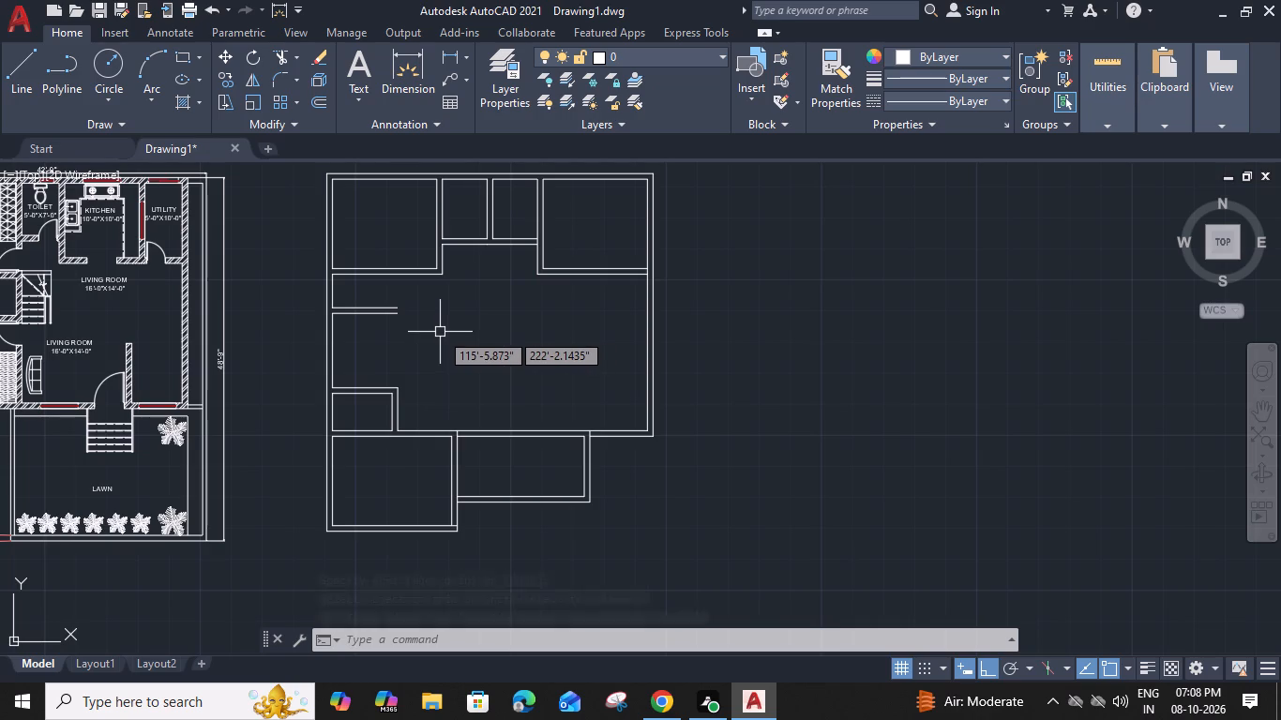
pyautogui.moveTo(456, 333); pyautogui.dragTo(475, 334, button='middle')
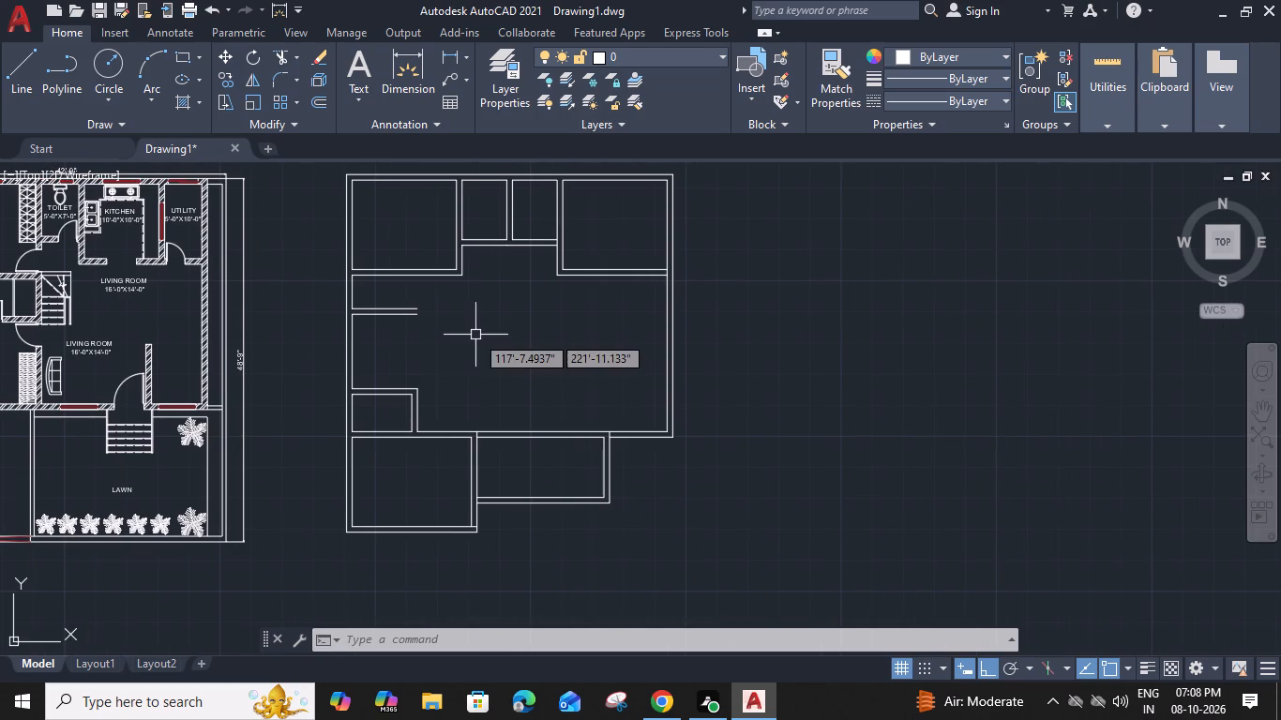
pyautogui.scroll(1, 431, 301)
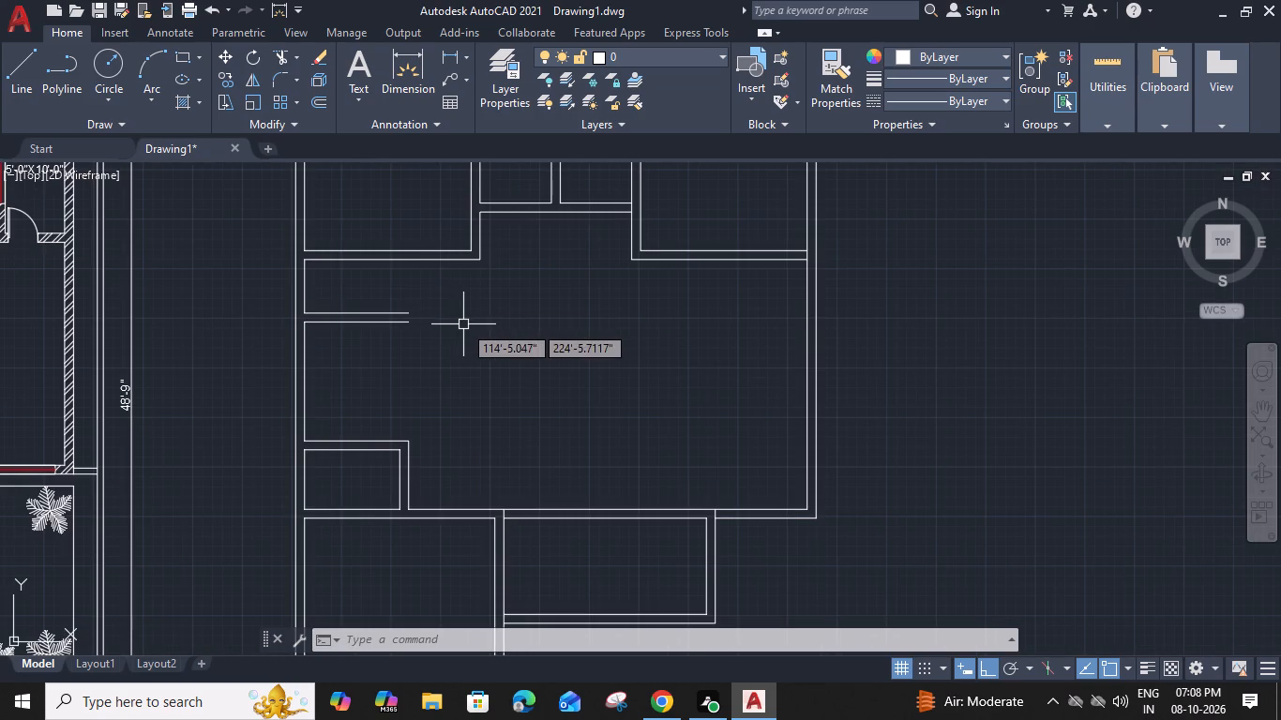
pyautogui.middleClick(463, 324)
pyautogui.write('F M')
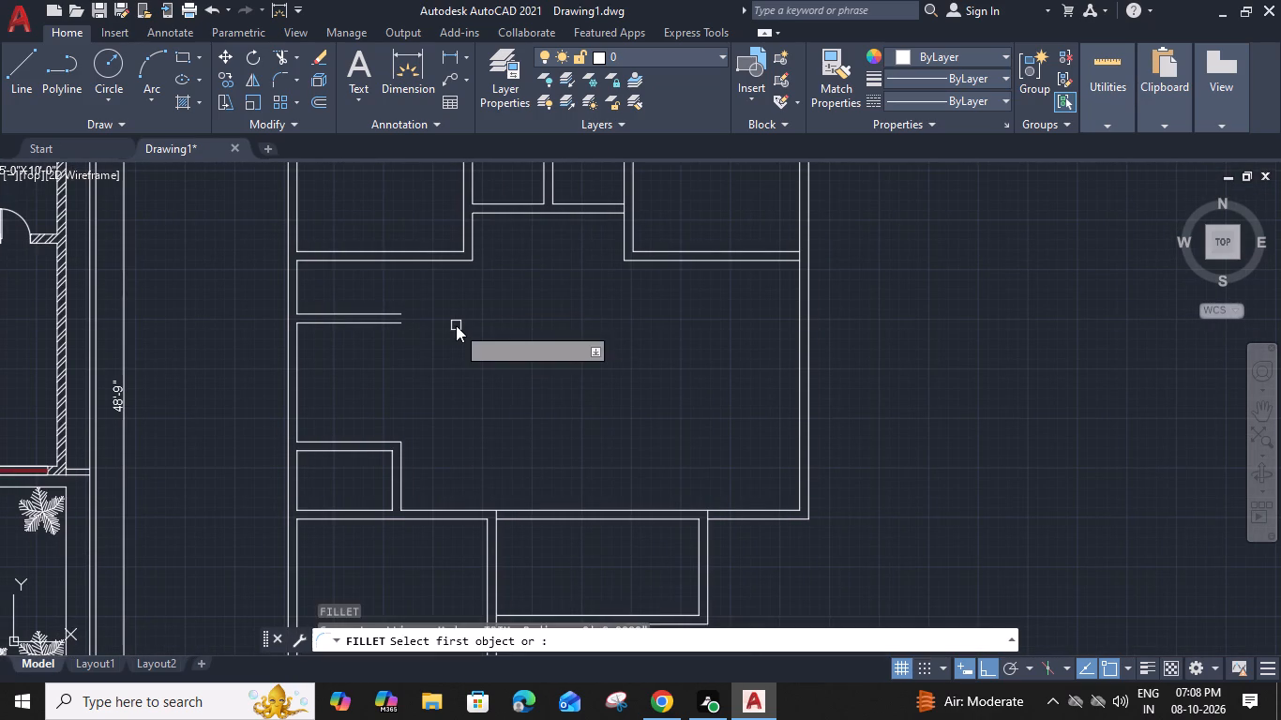
pyautogui.press('space')
pyautogui.click(373, 324)
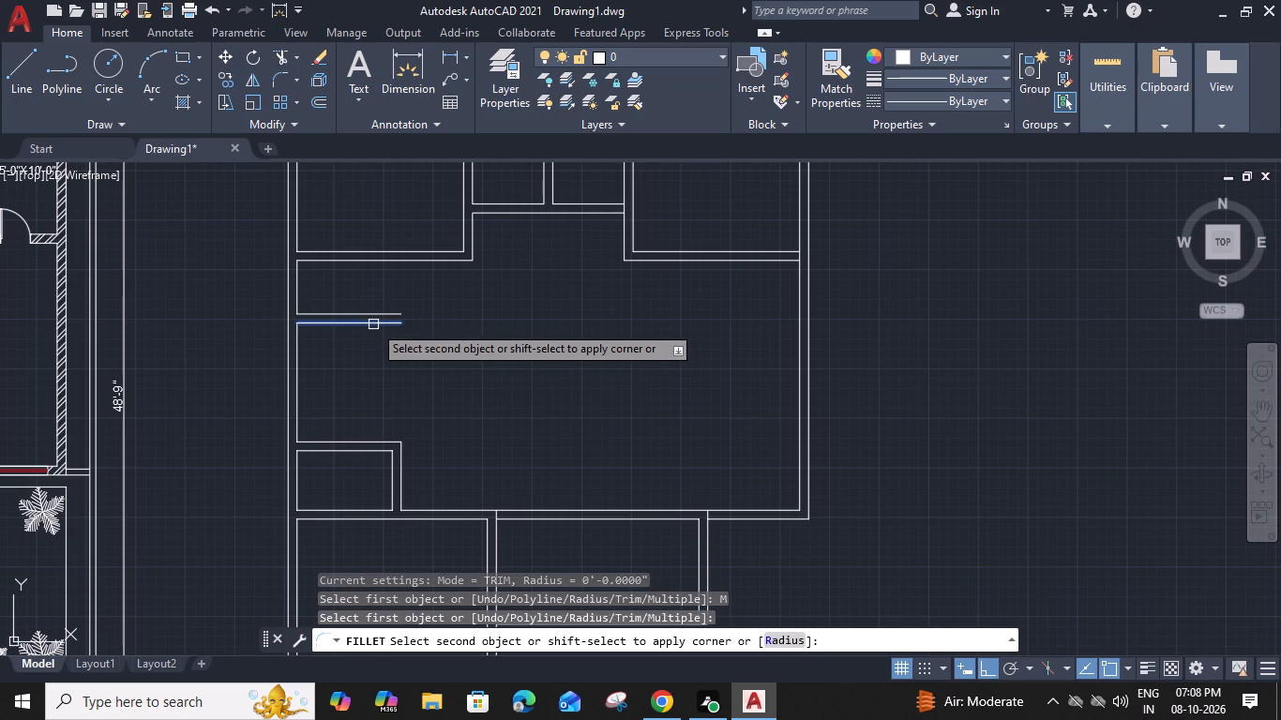
pyautogui.click(474, 240)
pyautogui.click(388, 313)
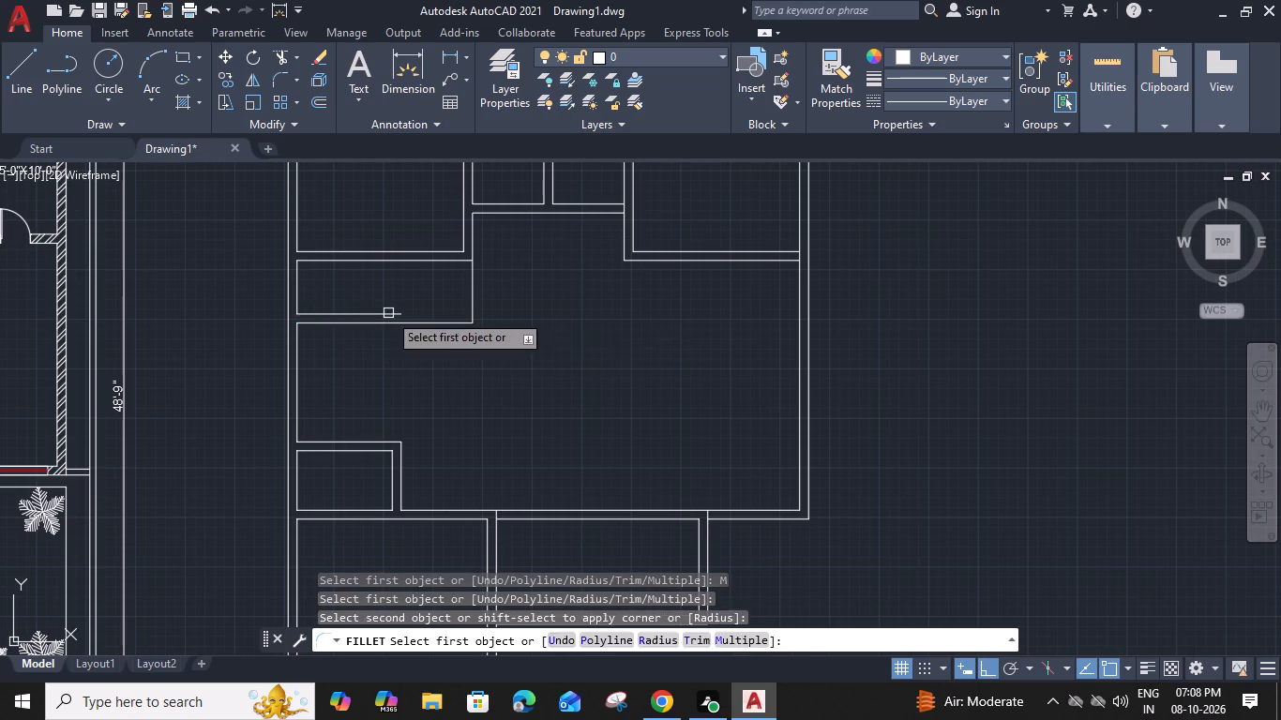
pyautogui.click(463, 235)
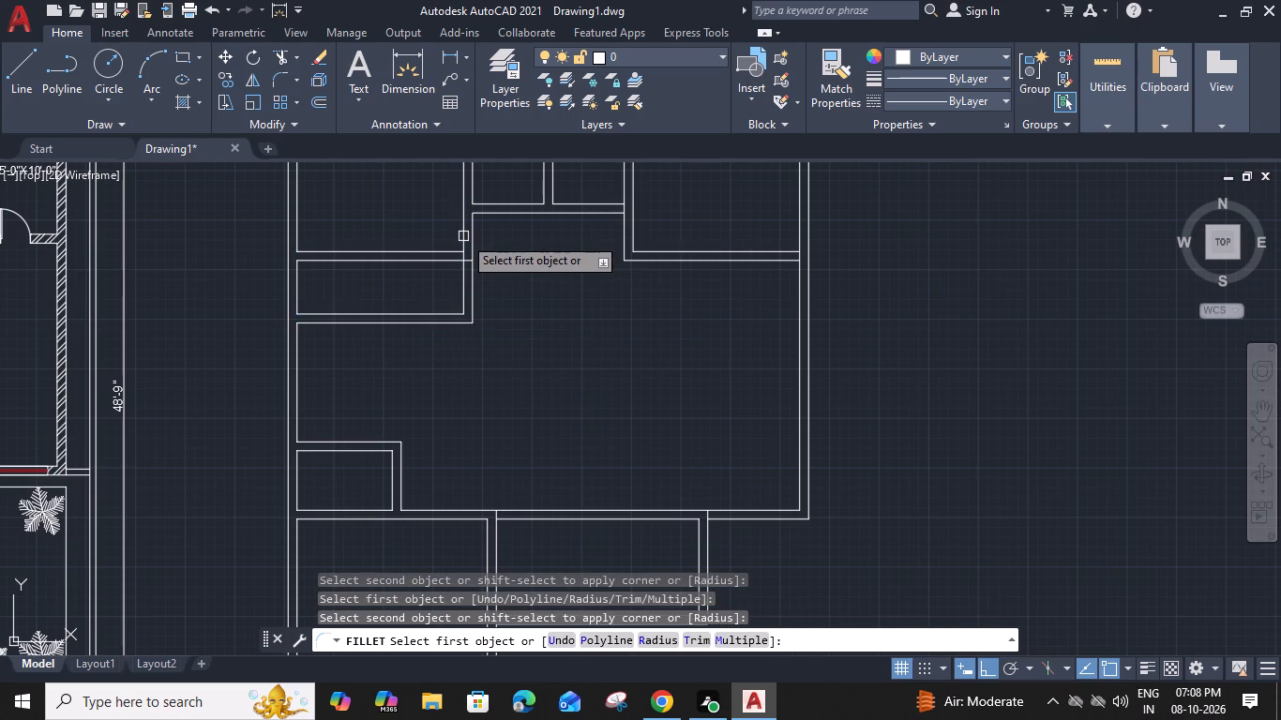
pyautogui.press('Escape')
# Trim the northwest room's lower outer wall line where it crosses inside the east wall.
pyautogui.press('t')
pyautogui.press('r')
pyautogui.press('space')
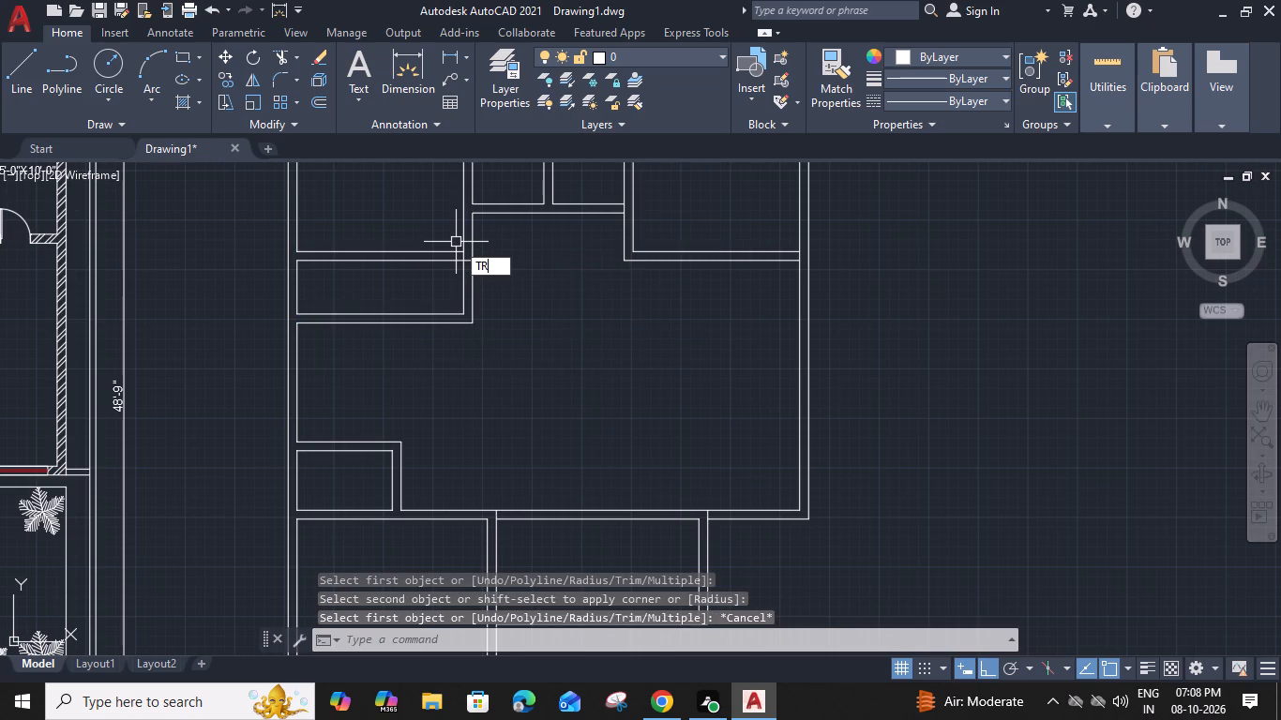
pyautogui.scroll(2, 466, 263)
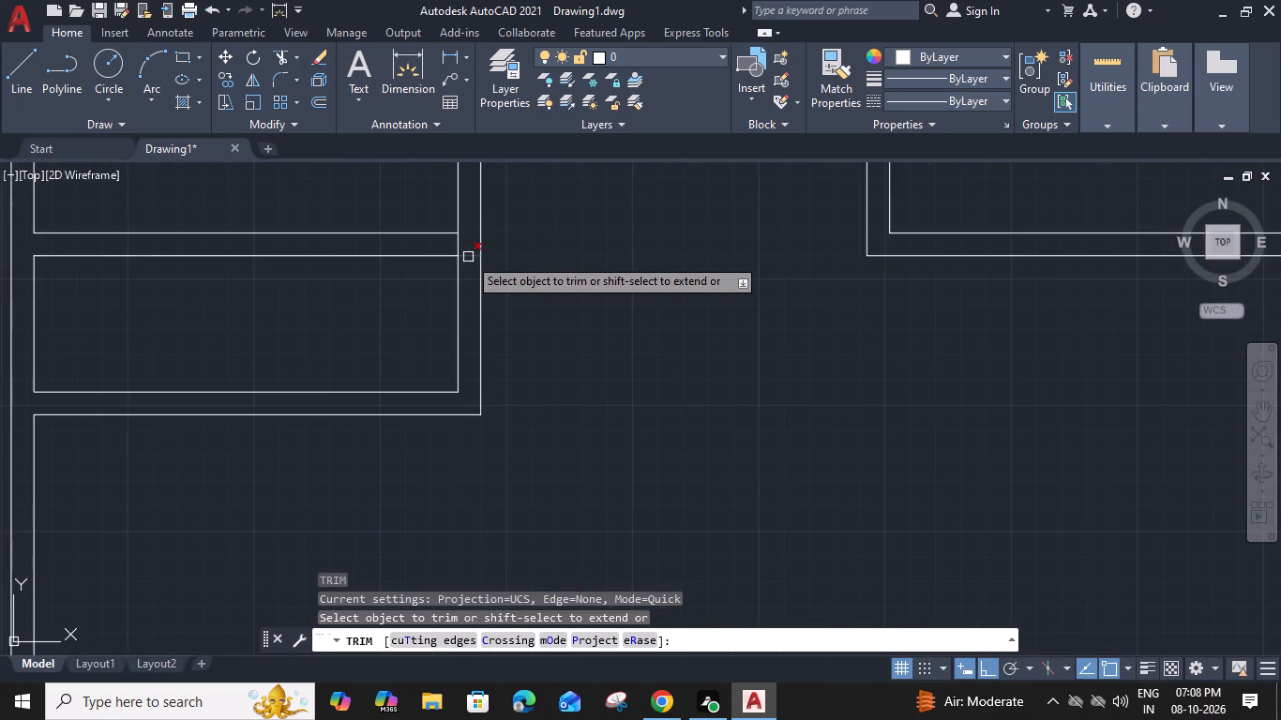
pyautogui.click(468, 257)
pyautogui.scroll(-2, 468, 257)
pyautogui.press('Escape')
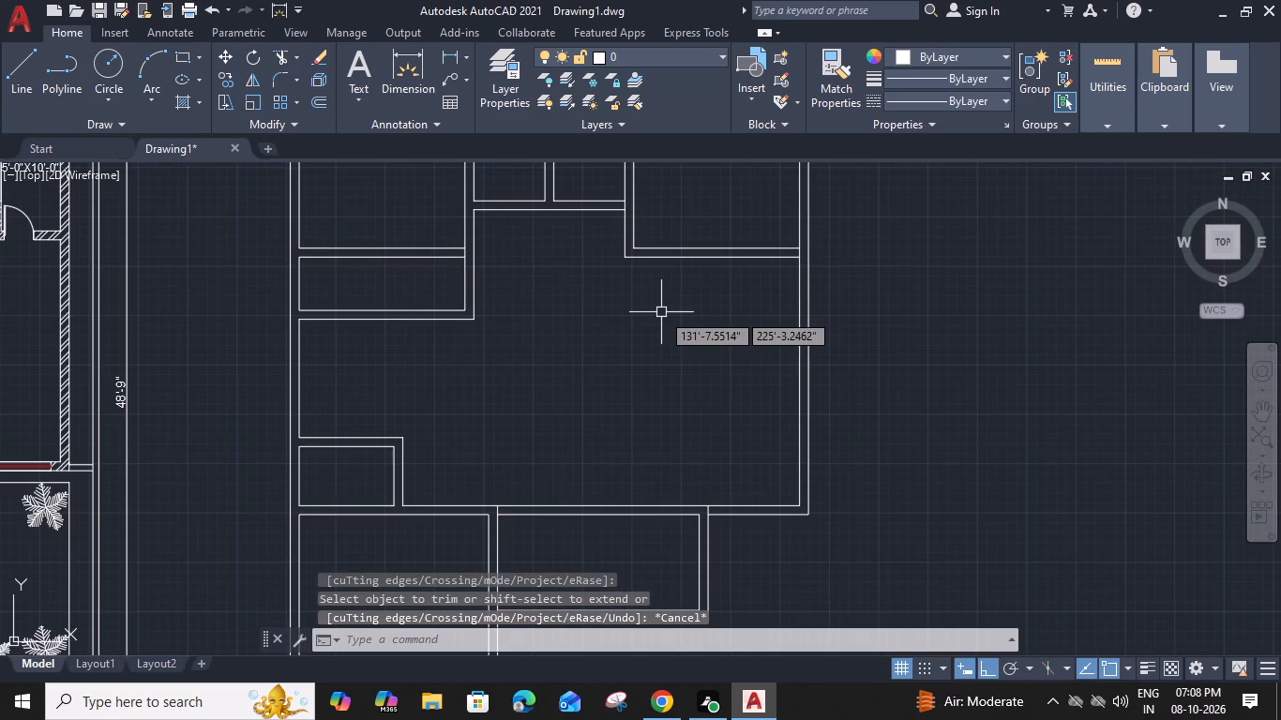
# Extend both new cross wall lines east to the east exterior wall's inner line.
pyautogui.write('EX')
pyautogui.press('space')
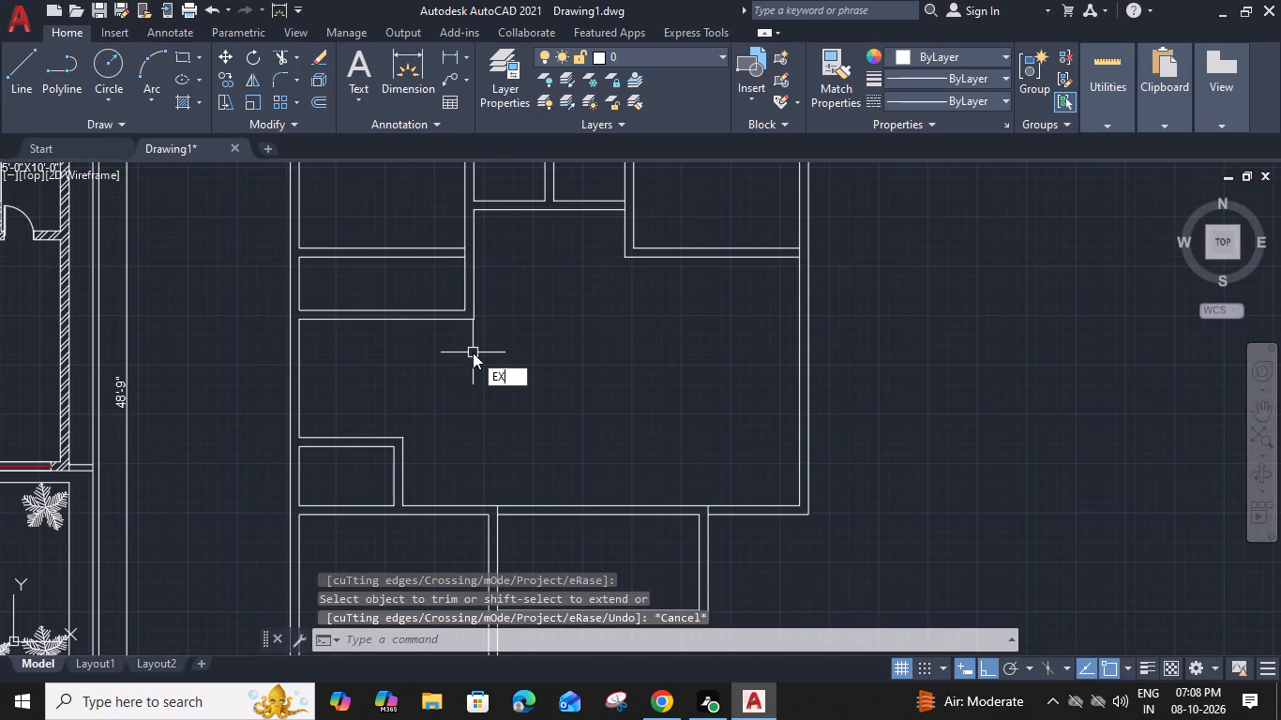
pyautogui.click(436, 321)
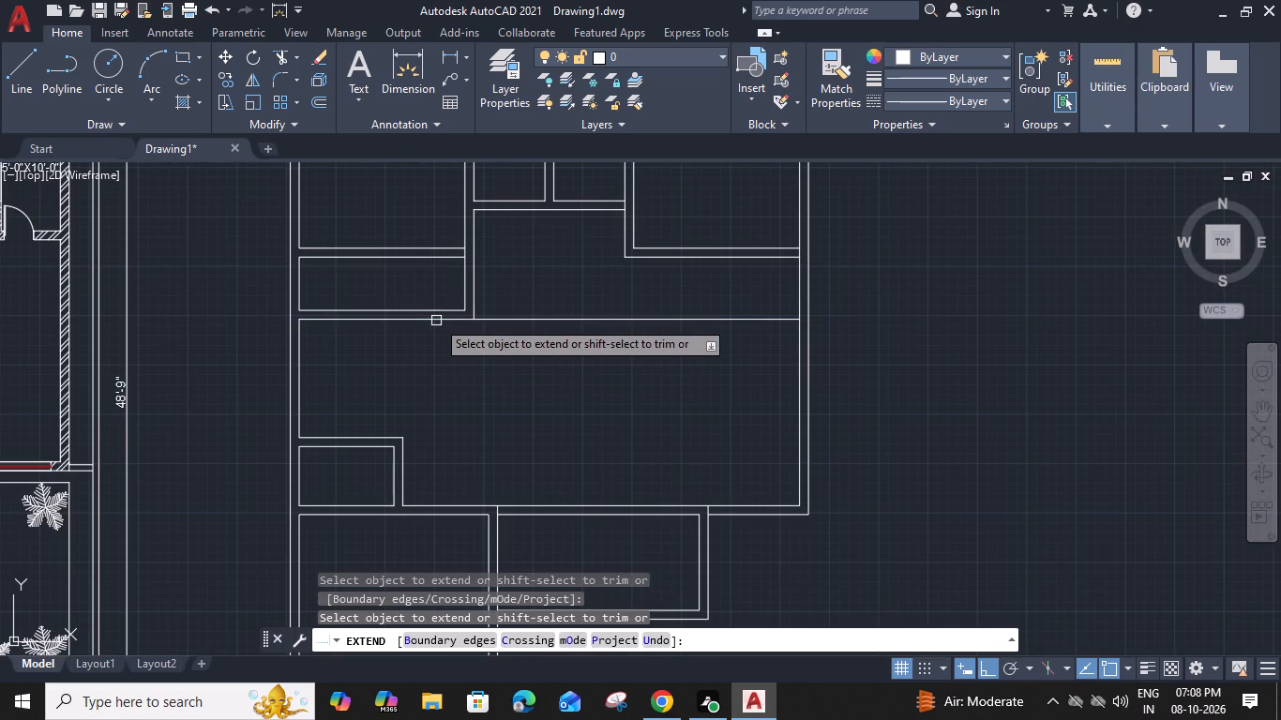
pyautogui.click(436, 308)
pyautogui.click(446, 311)
pyautogui.scroll(2, 480, 315)
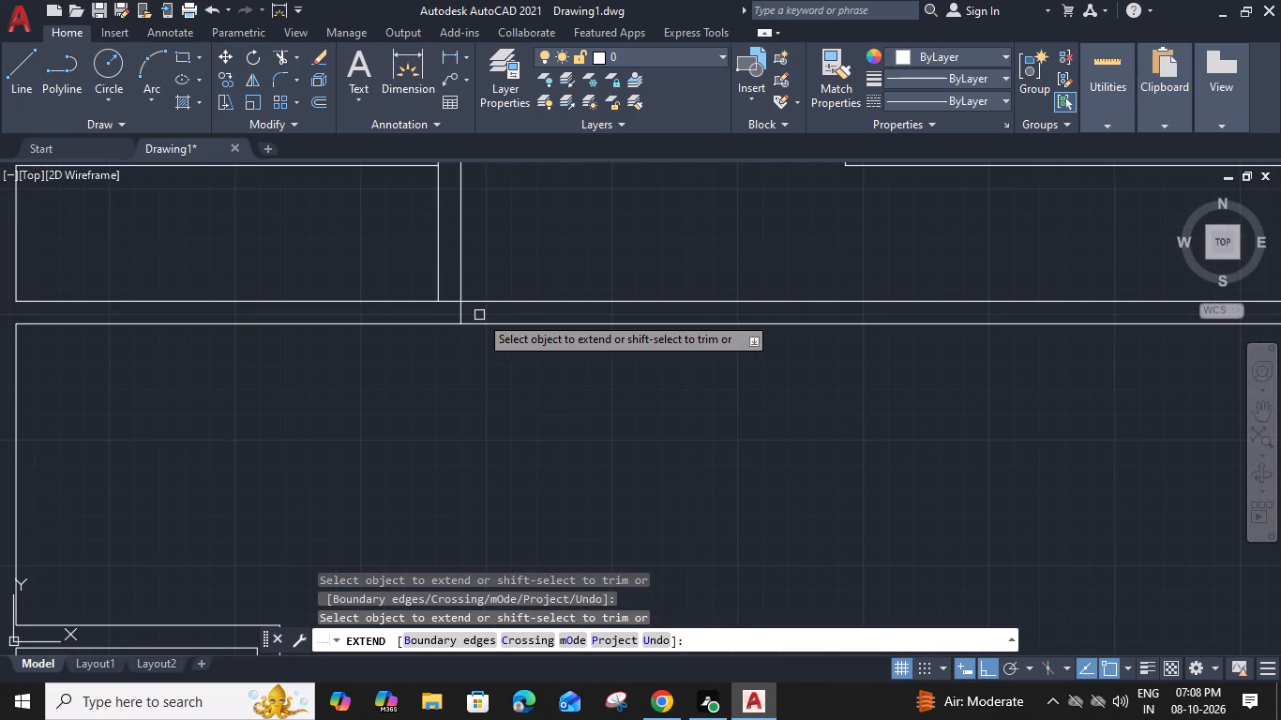
pyautogui.press('Escape')
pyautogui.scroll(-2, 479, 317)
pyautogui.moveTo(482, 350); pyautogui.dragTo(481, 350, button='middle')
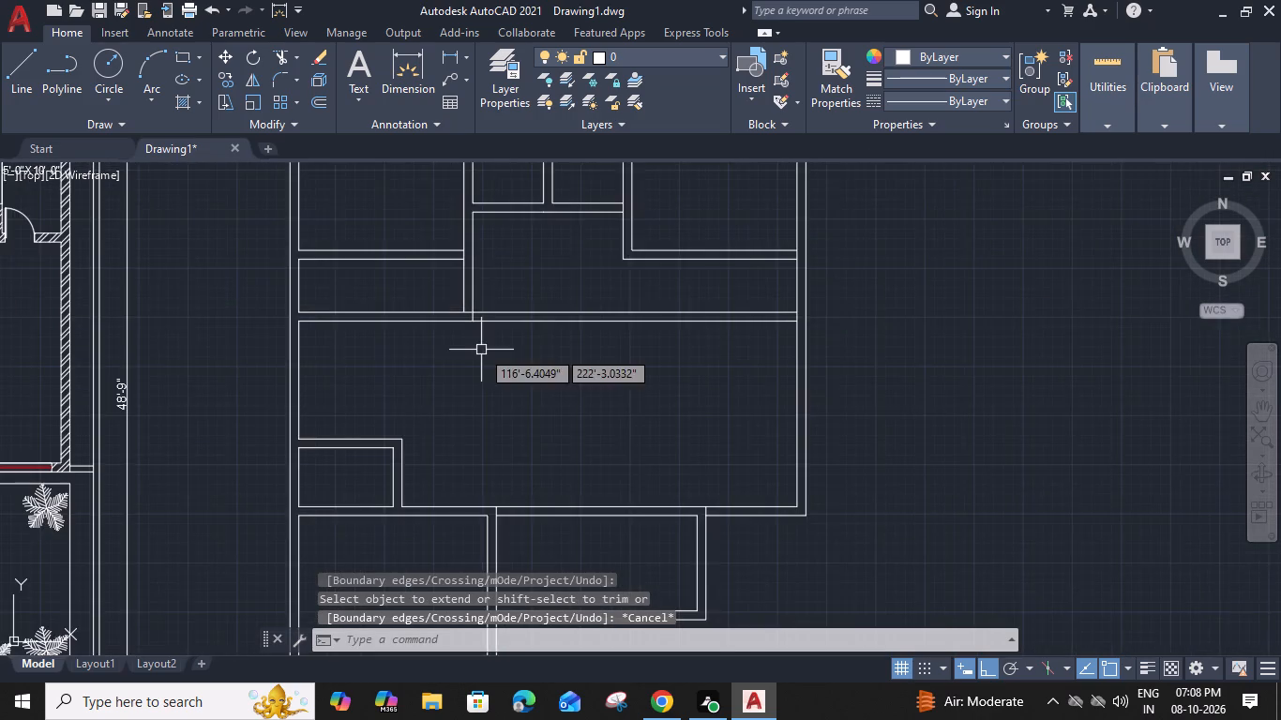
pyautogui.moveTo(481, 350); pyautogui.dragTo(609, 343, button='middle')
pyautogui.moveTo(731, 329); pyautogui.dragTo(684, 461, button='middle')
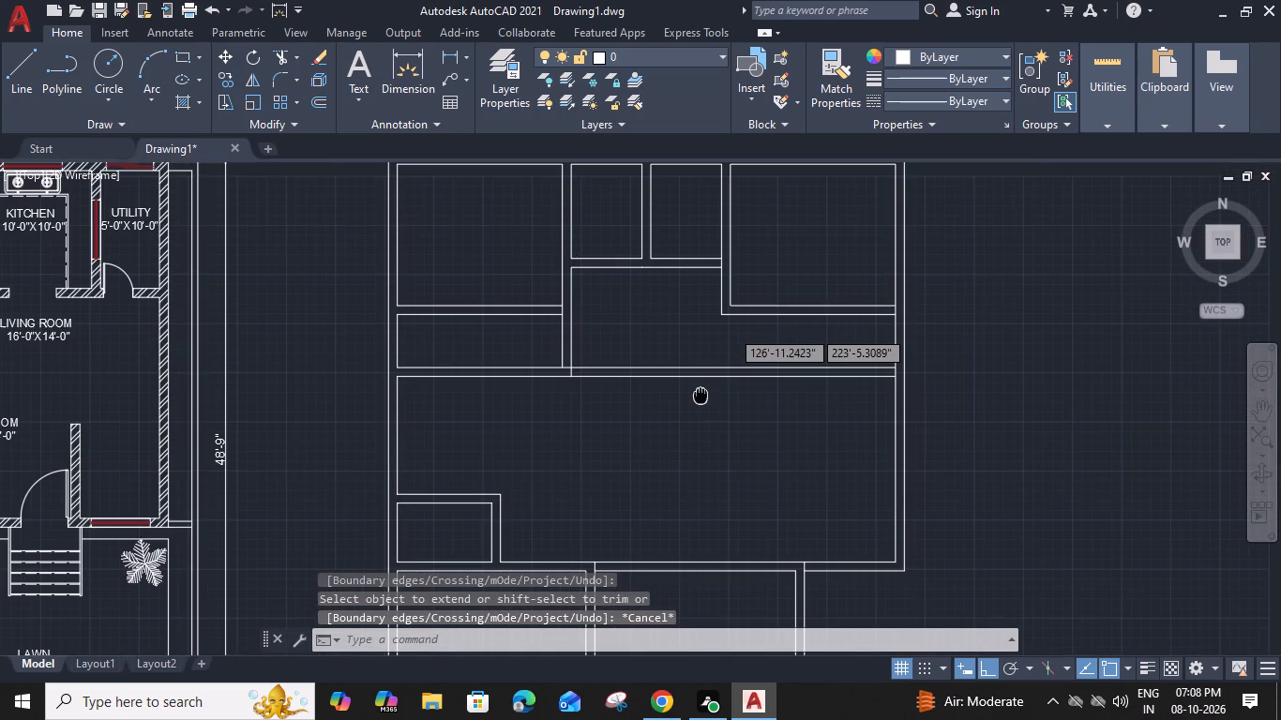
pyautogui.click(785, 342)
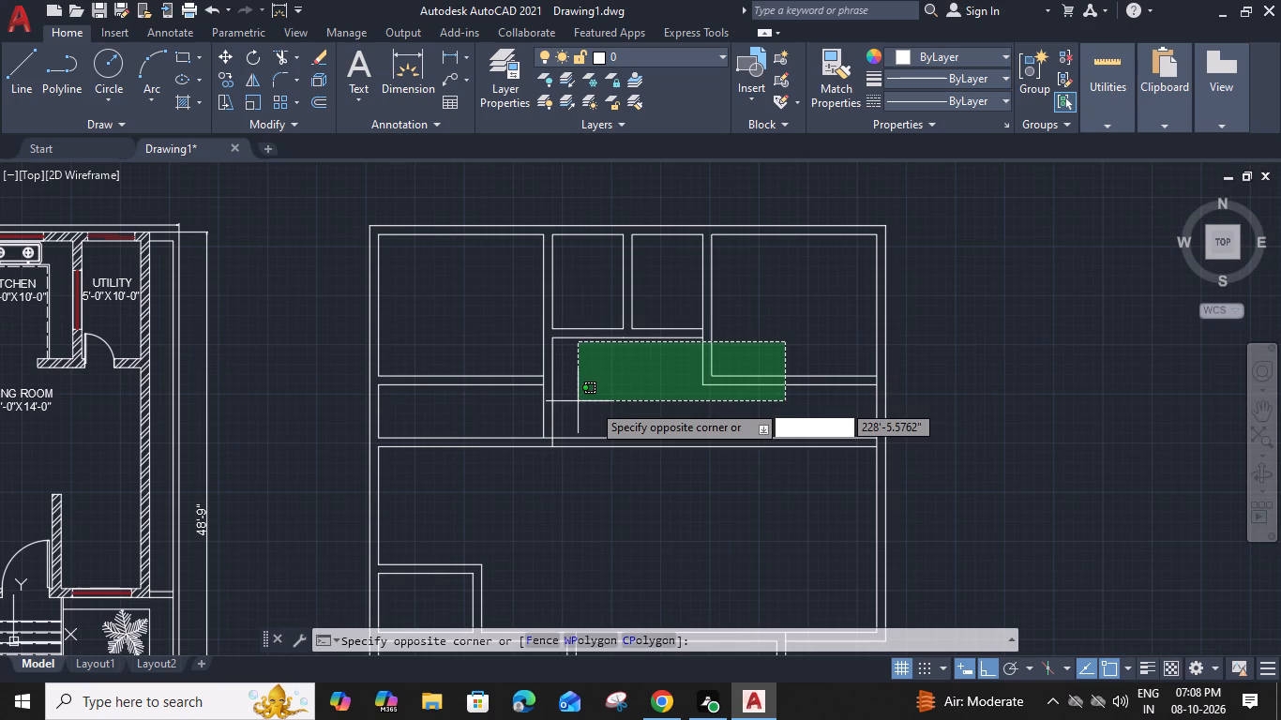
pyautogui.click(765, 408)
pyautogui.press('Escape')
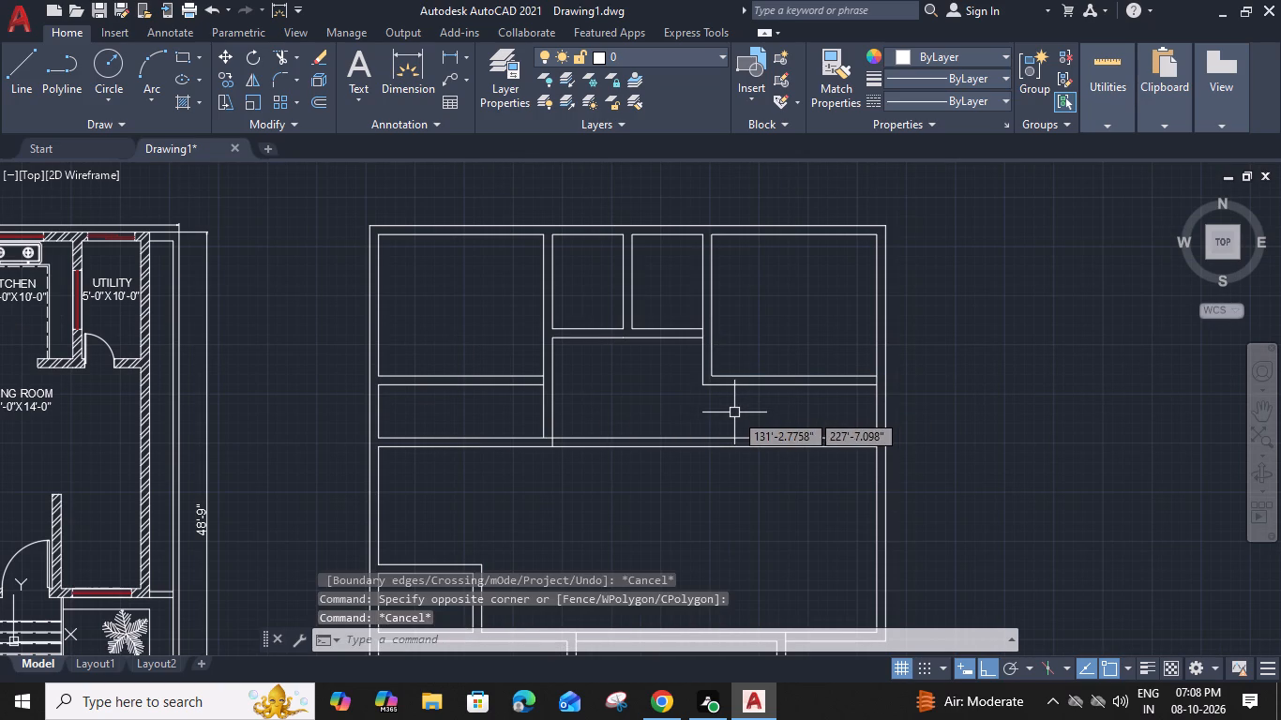
# Delete both lower wall lines of the northeast room.
pyautogui.click(801, 354)
pyautogui.click(767, 421)
pyautogui.press('Delete')
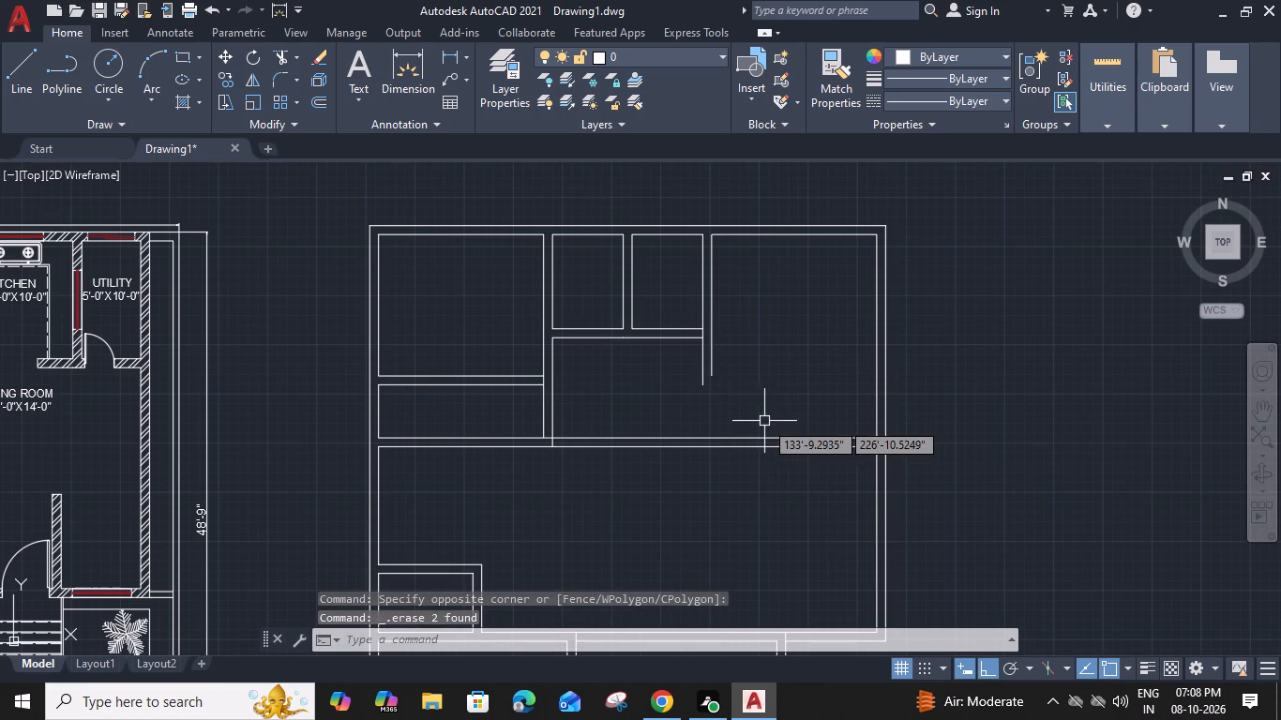
# Extend the northeast room's west wall lines south, the inner one to the cross wall's upper line and the outer one to its lower line.
pyautogui.press('e')
pyautogui.press('x')
pyautogui.press('space')
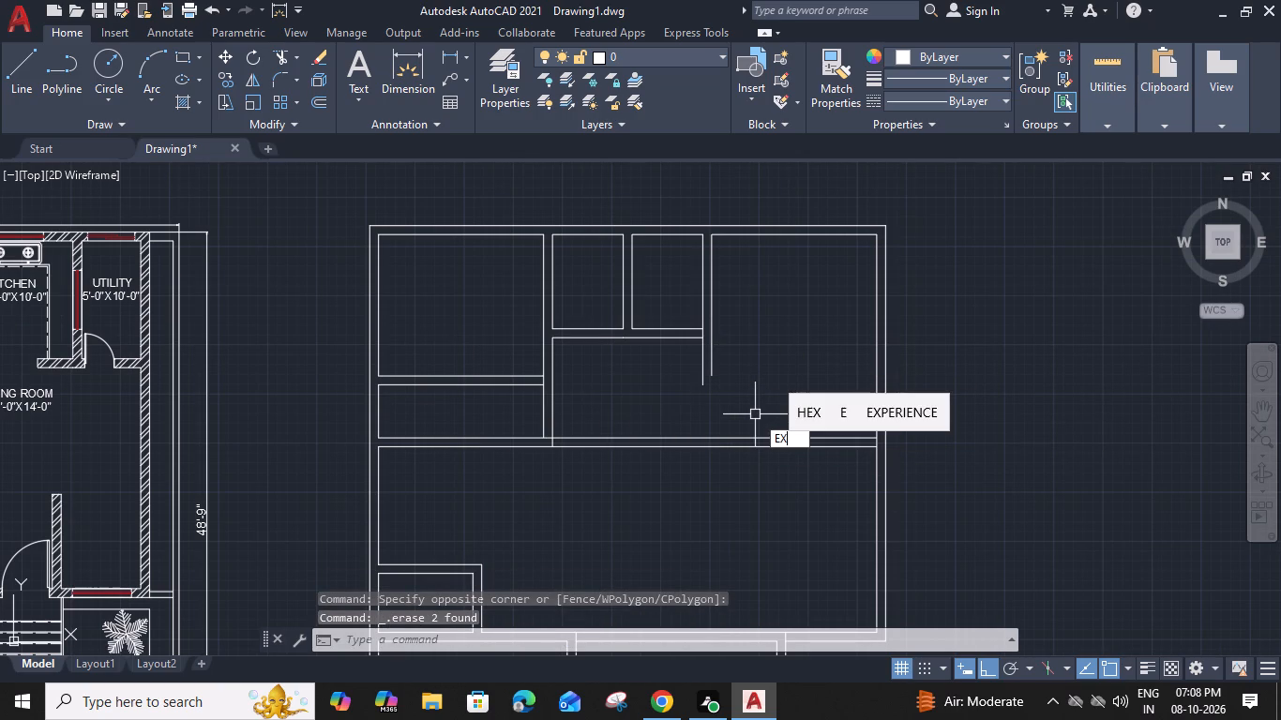
pyautogui.click(716, 360)
pyautogui.click(701, 370)
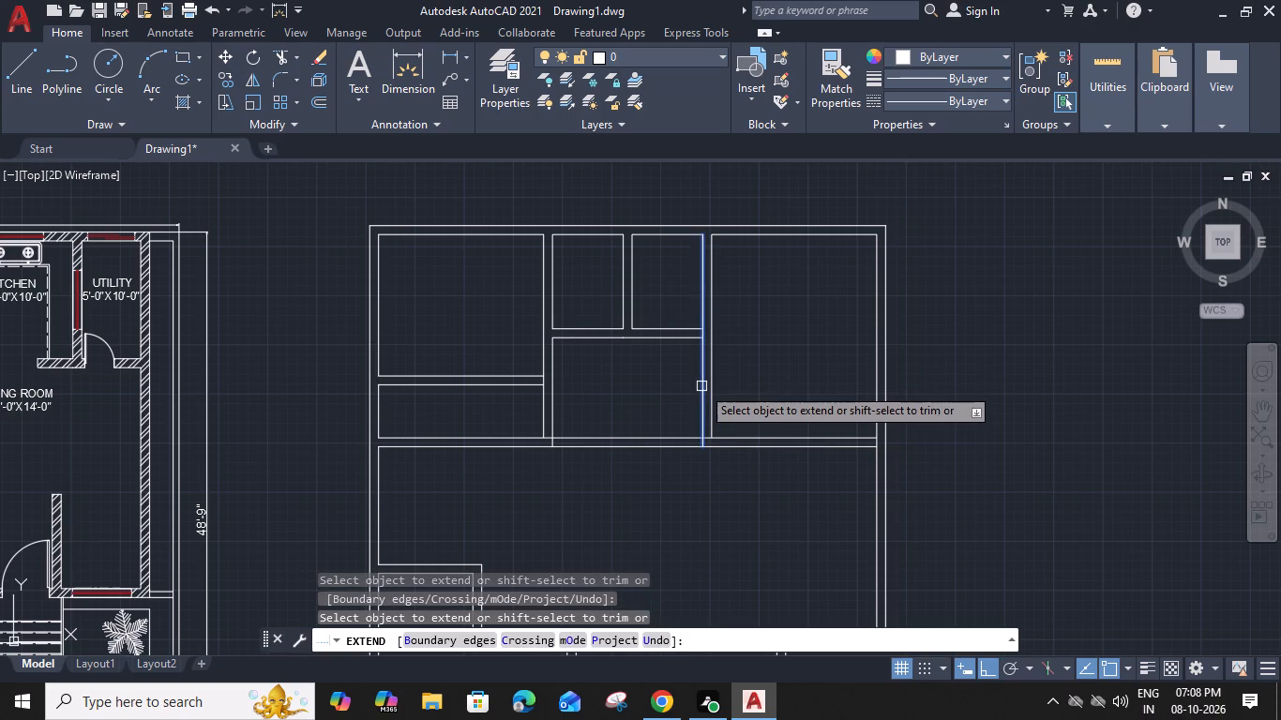
pyautogui.click(701, 386)
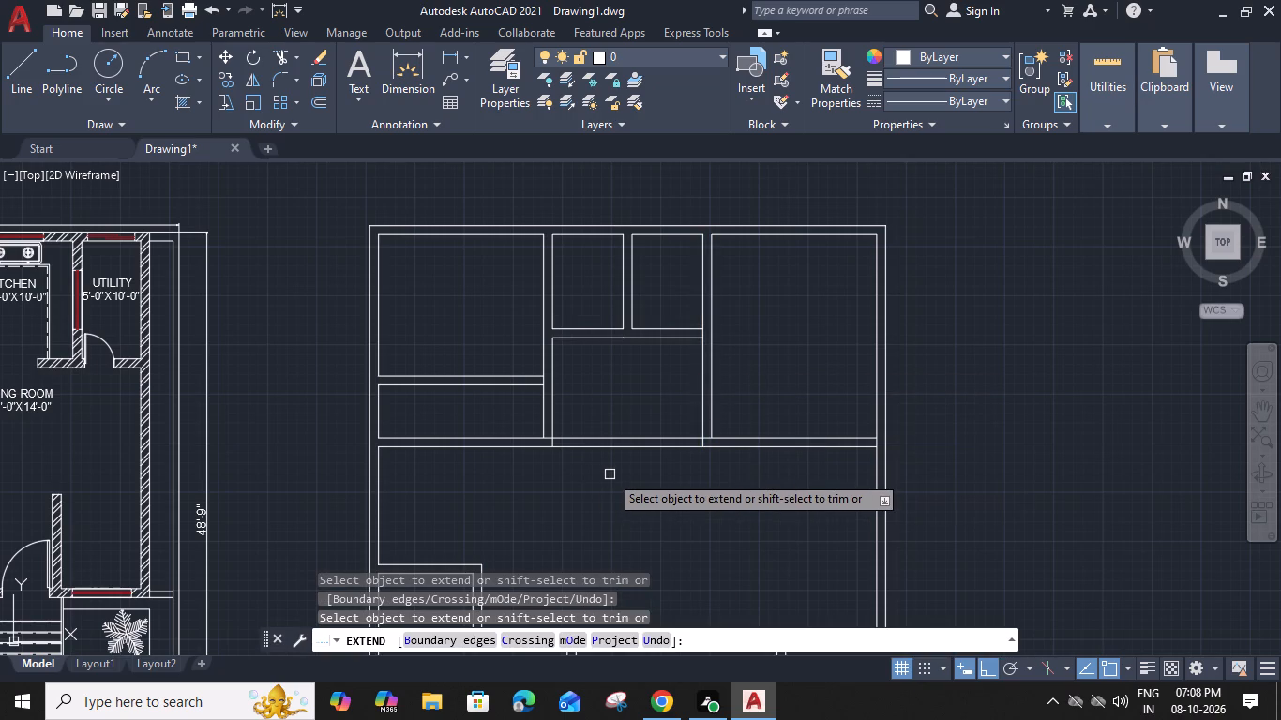
# Trim the cross wall out of the central opening between the west and northeast rooms, and clean up the leftover lines at its wall junctions.
pyautogui.keyDown('shift'); pyautogui.click(627, 414); pyautogui.keyUp('shift')
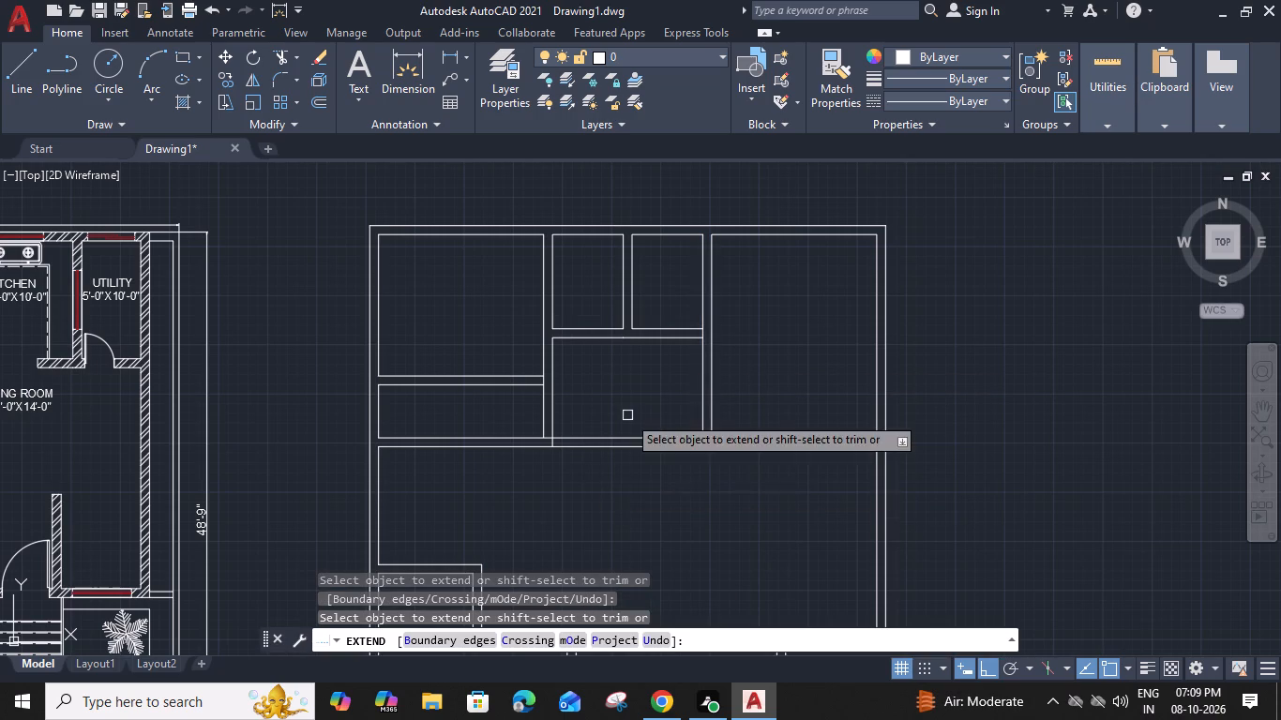
pyautogui.keyDown('shift'); pyautogui.click(626, 484); pyautogui.keyUp('shift')
pyautogui.scroll(2, 712, 431)
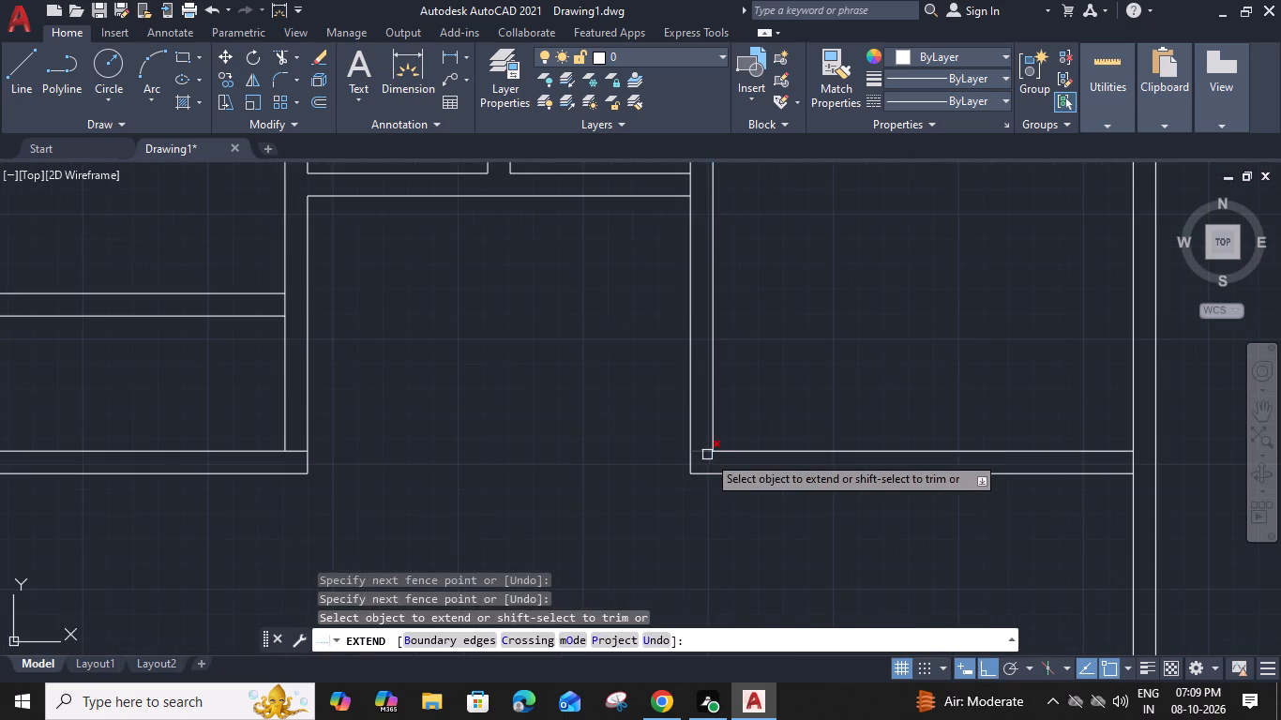
pyautogui.keyDown('shift'); pyautogui.click(704, 454); pyautogui.keyUp('shift')
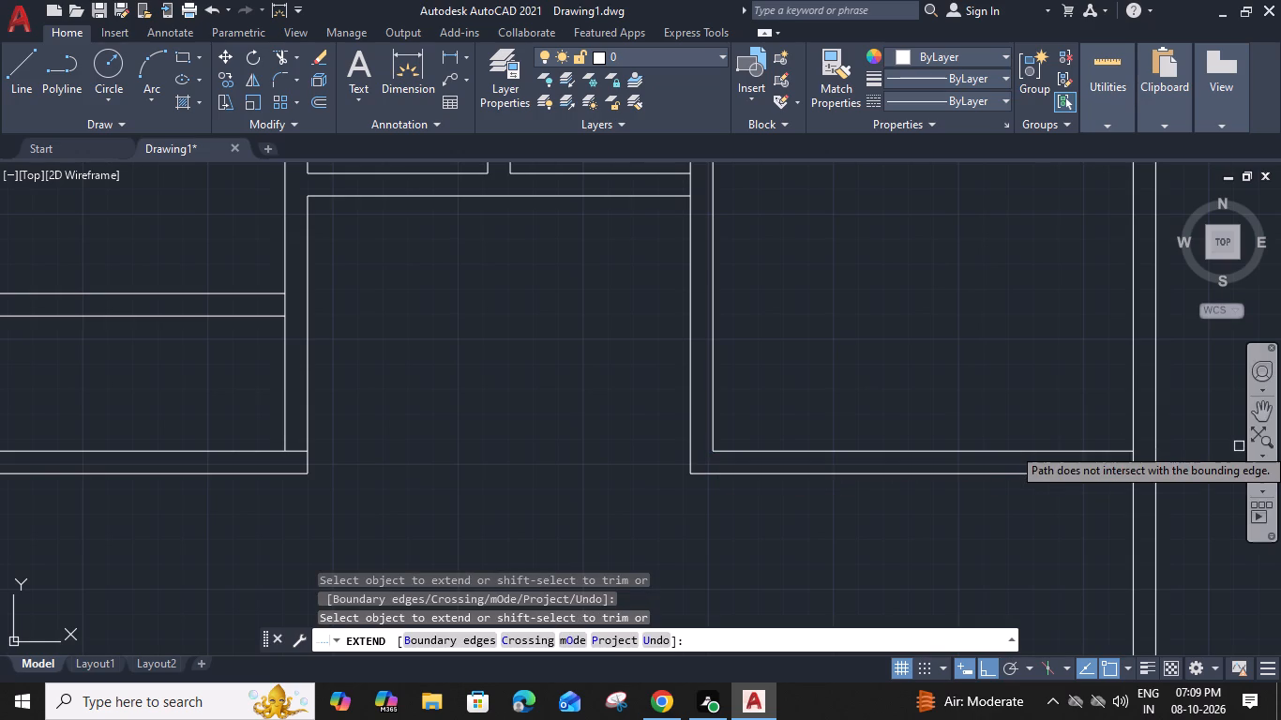
pyautogui.keyDown('shift'); pyautogui.click(1136, 461); pyautogui.keyUp('shift')
pyautogui.moveTo(525, 486); pyautogui.dragTo(901, 451, button='middle')
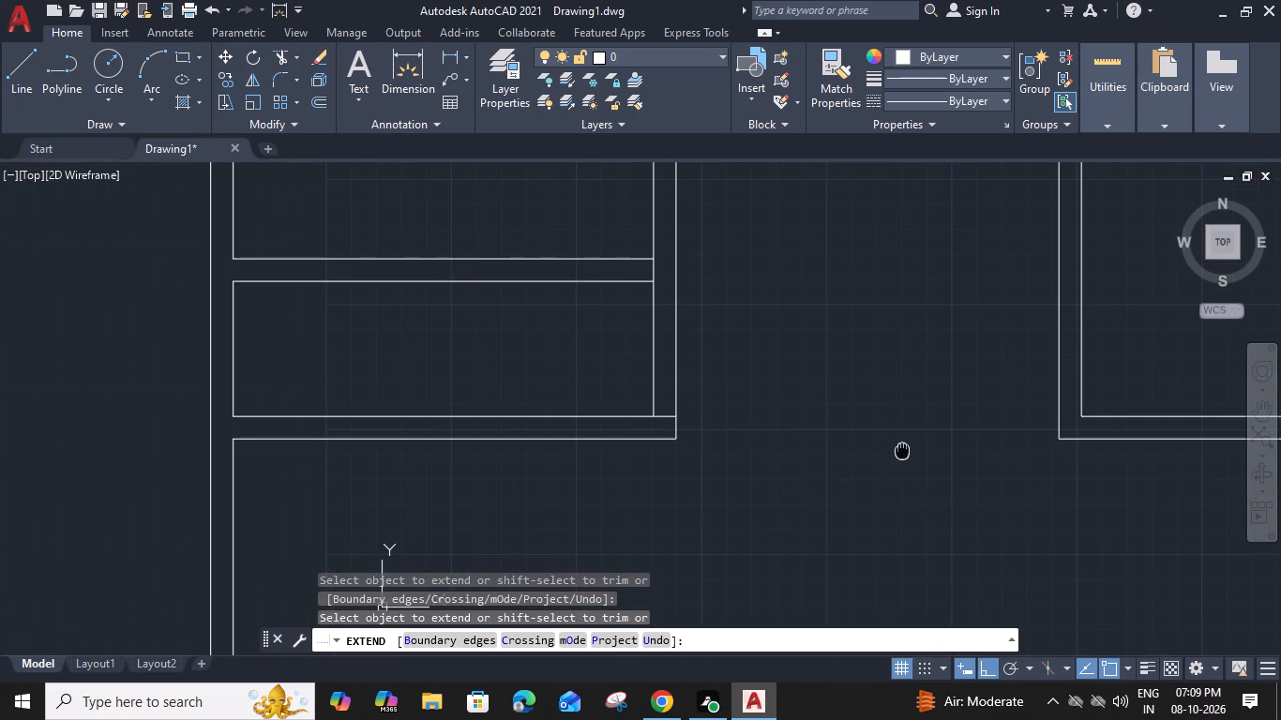
pyautogui.keyDown('shift'); pyautogui.click(674, 418); pyautogui.keyUp('shift')
pyautogui.moveTo(524, 486); pyautogui.dragTo(897, 474, button='middle')
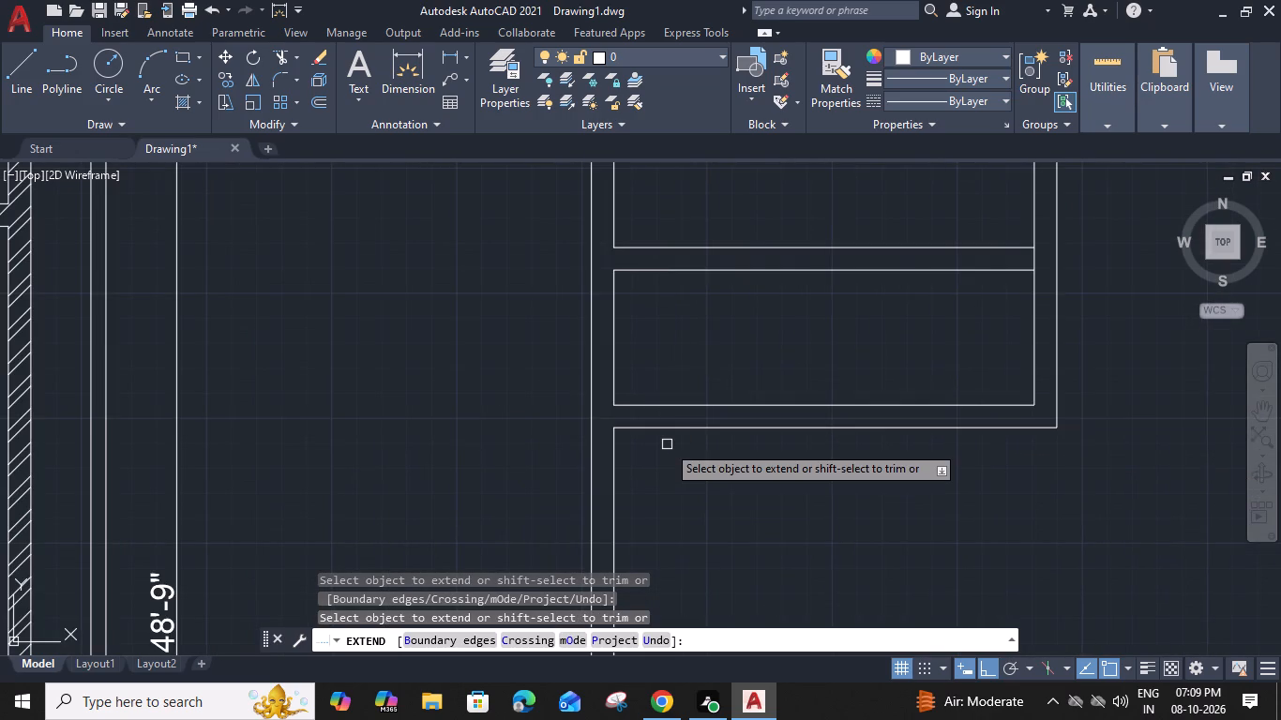
# Trim away the west inner wall segment below the northwest room's dividing wall, and both lines of that dividing wall.
pyautogui.moveTo(783, 384); pyautogui.dragTo(685, 533, button='middle')
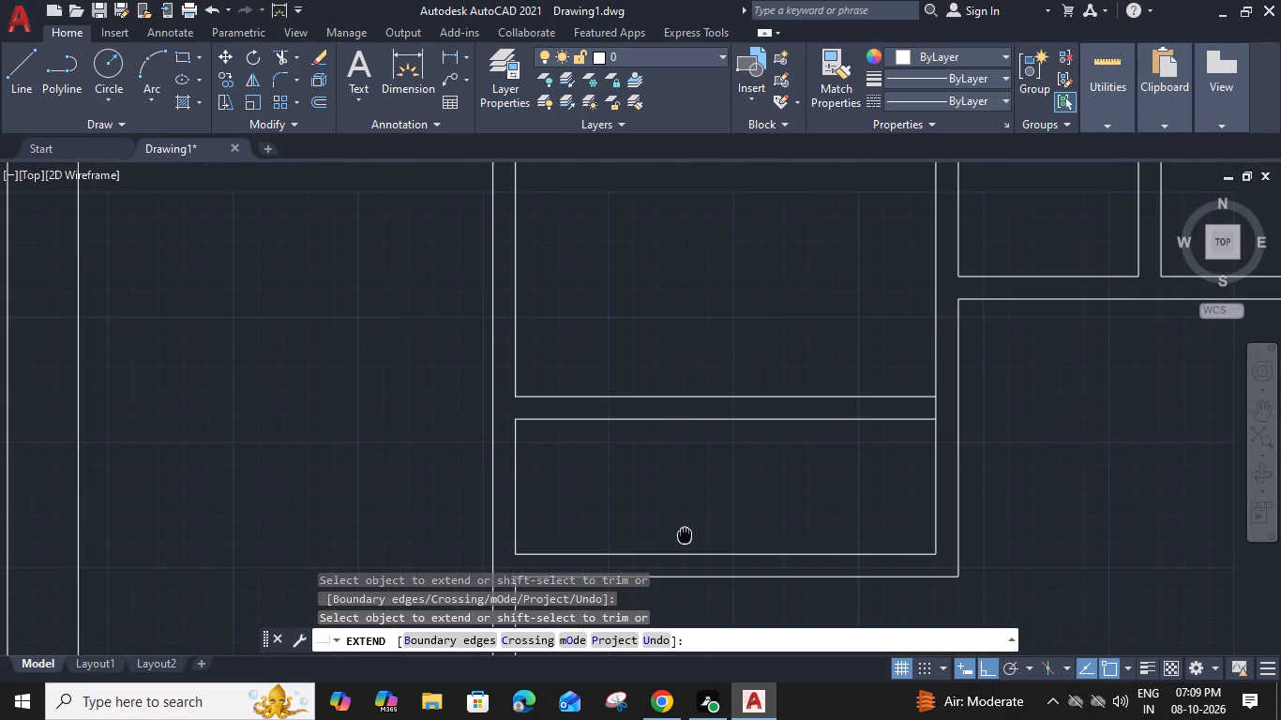
pyautogui.keyDown('shift'); pyautogui.click(517, 472); pyautogui.keyUp('shift')
pyautogui.scroll(-1, 559, 445)
pyautogui.click(672, 378)
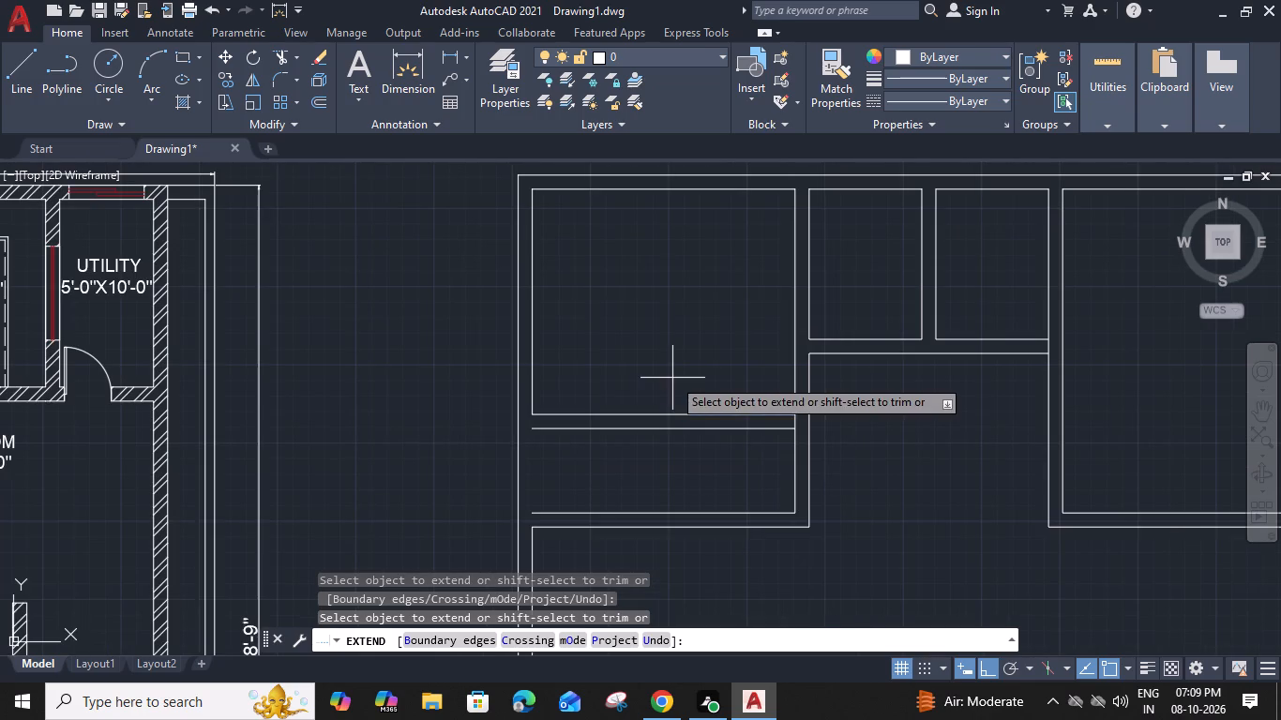
pyautogui.keyDown('shift'); pyautogui.click(626, 468); pyautogui.keyUp('shift')
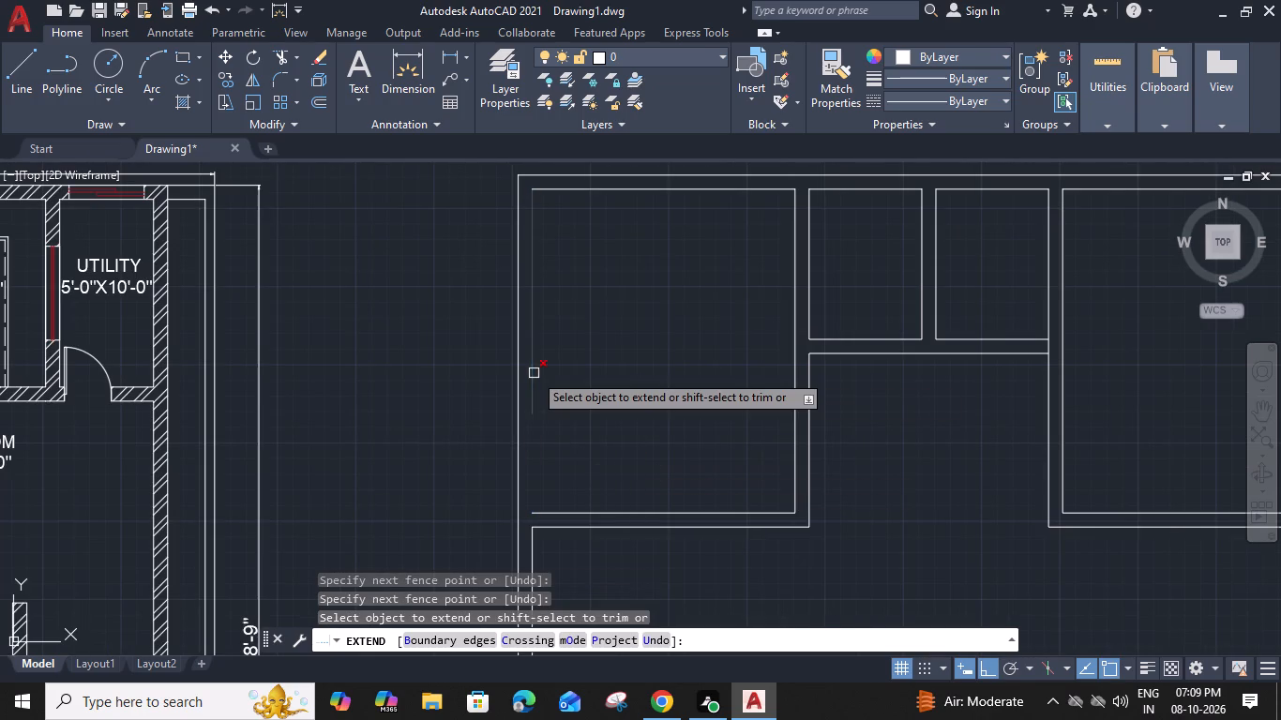
# Extend the northwest room's west inner wall line south to the upper line of the room's lower wall.
pyautogui.keyDown('shift'); pyautogui.click(534, 373); pyautogui.keyUp('shift')
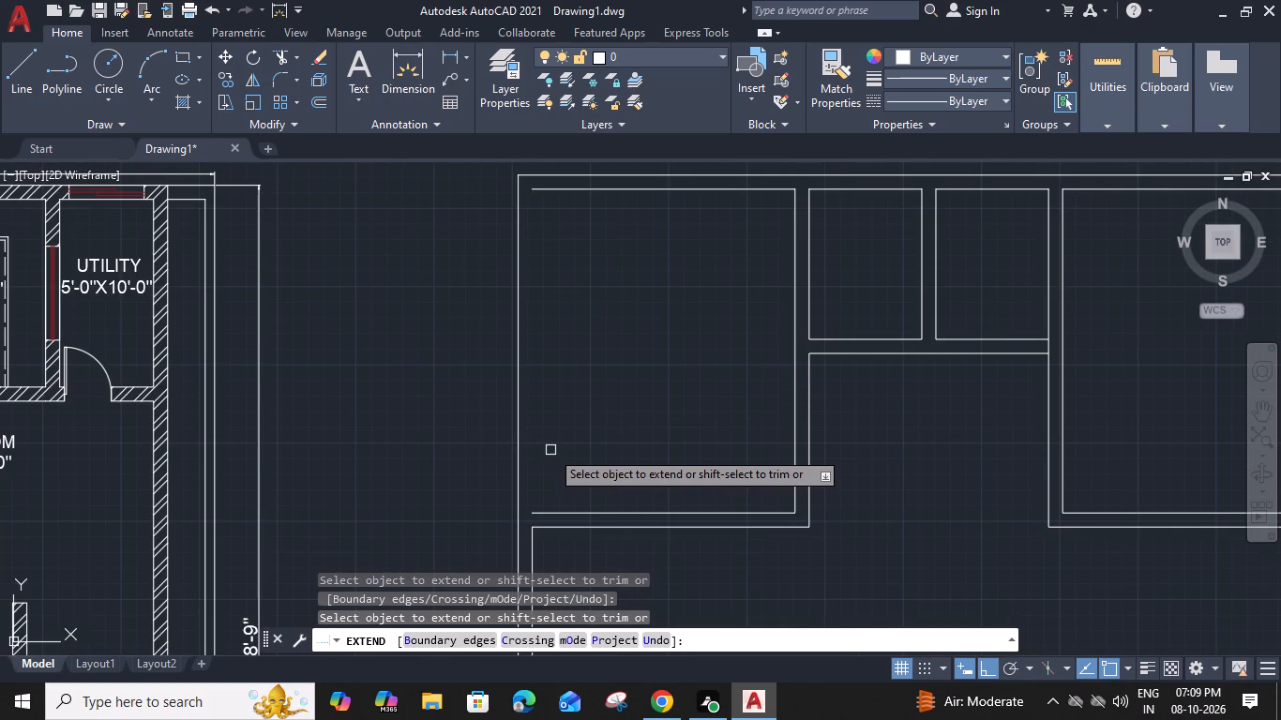
pyautogui.hotkey('ctrl', 'z')
pyautogui.click(536, 382)
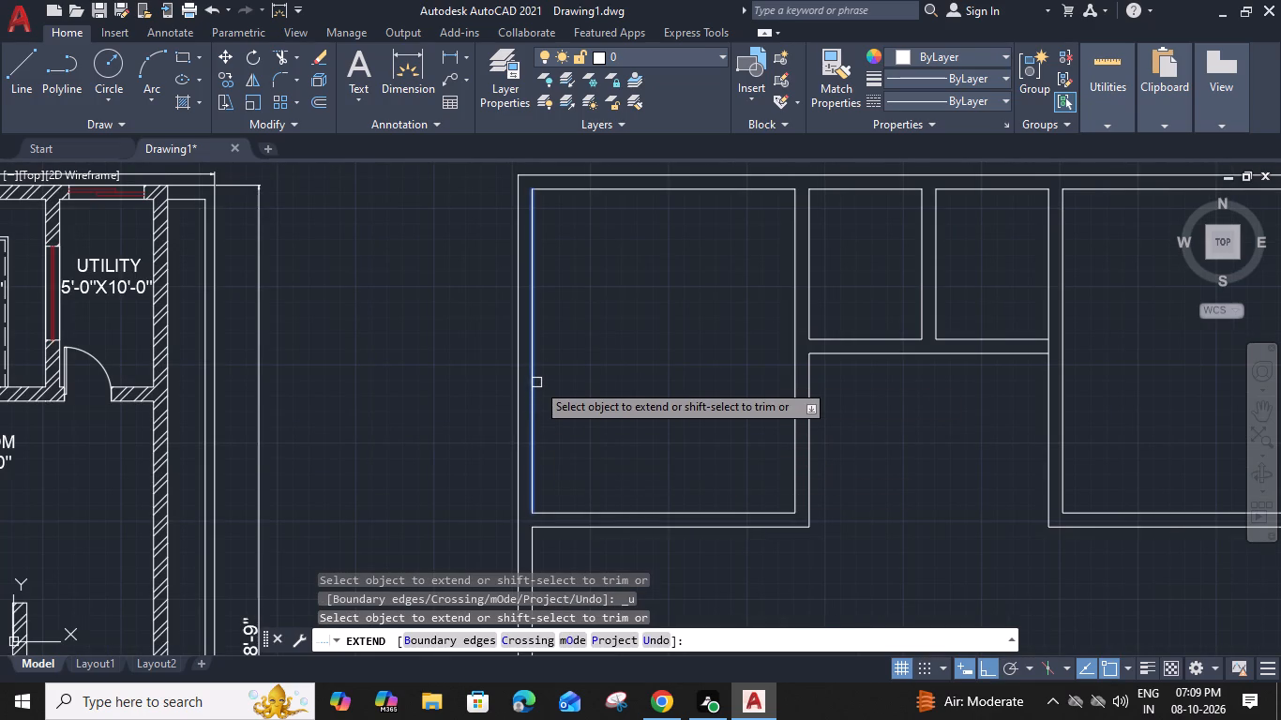
pyautogui.scroll(-1, 776, 437)
pyautogui.moveTo(856, 454); pyautogui.dragTo(631, 448, button='middle')
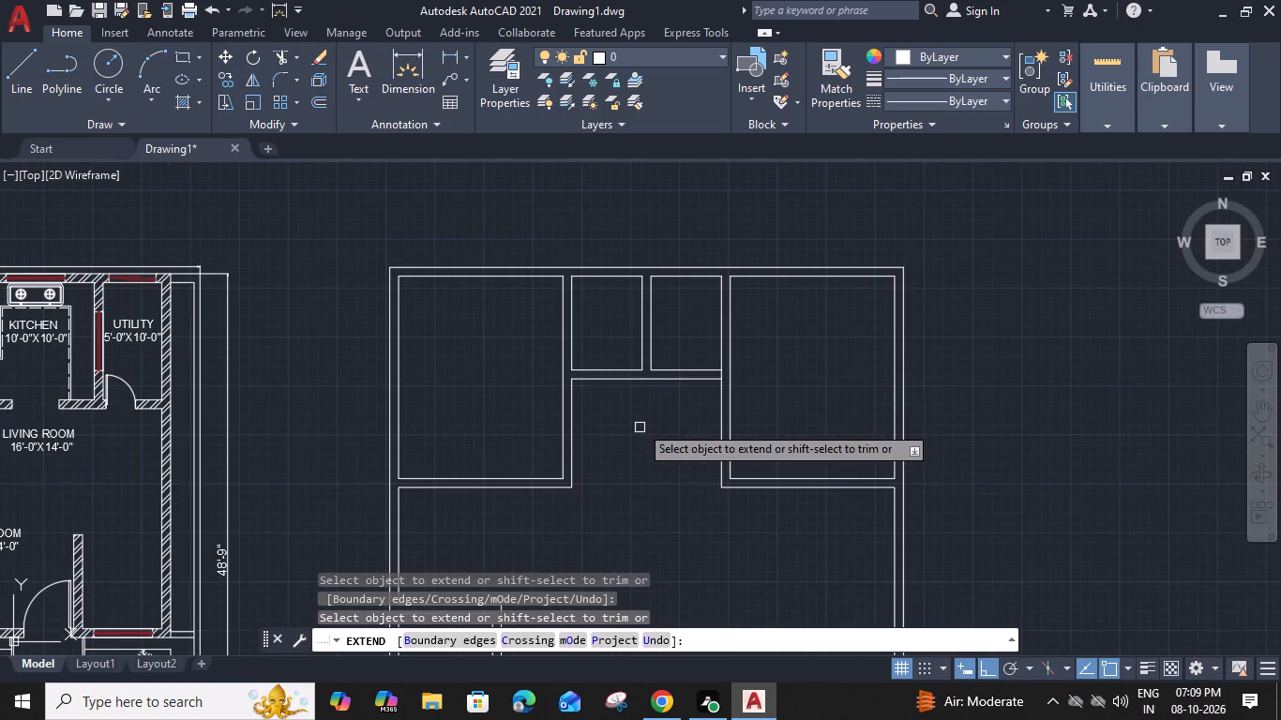
pyautogui.press('Escape')
# Select the two lower wall lines of the small rooms between the northwest and northeast rooms.
pyautogui.click(698, 350)
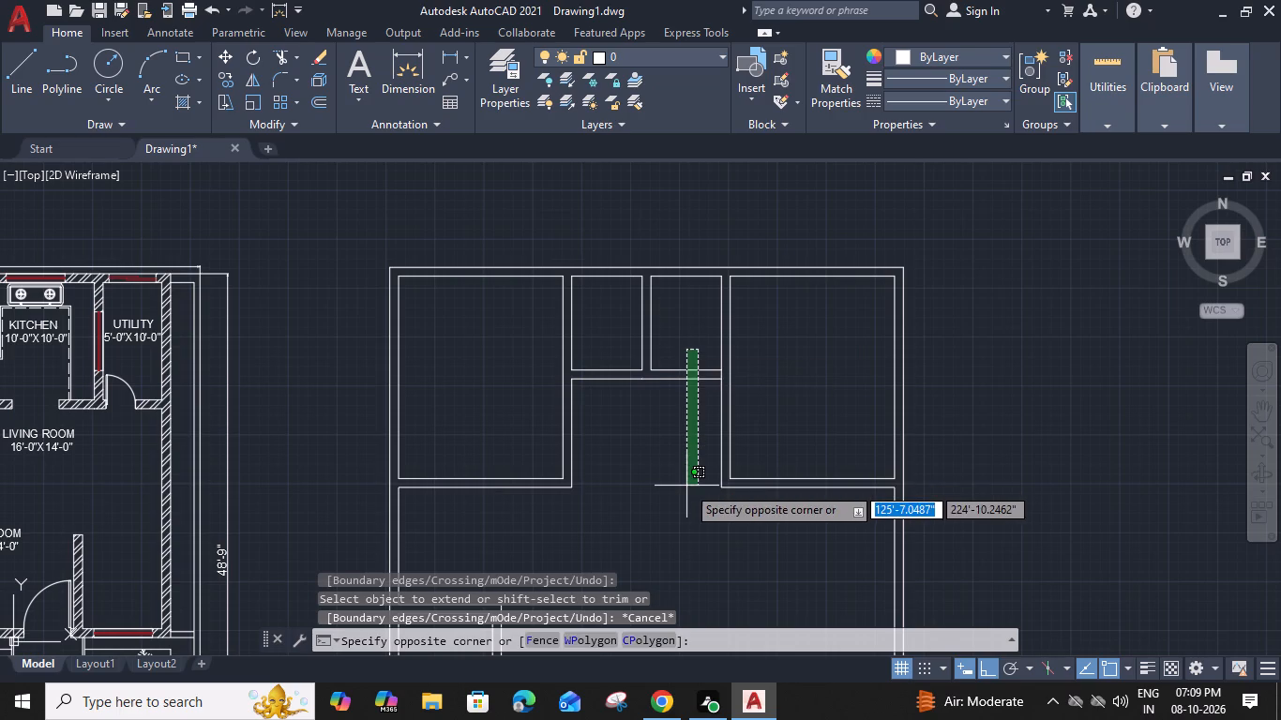
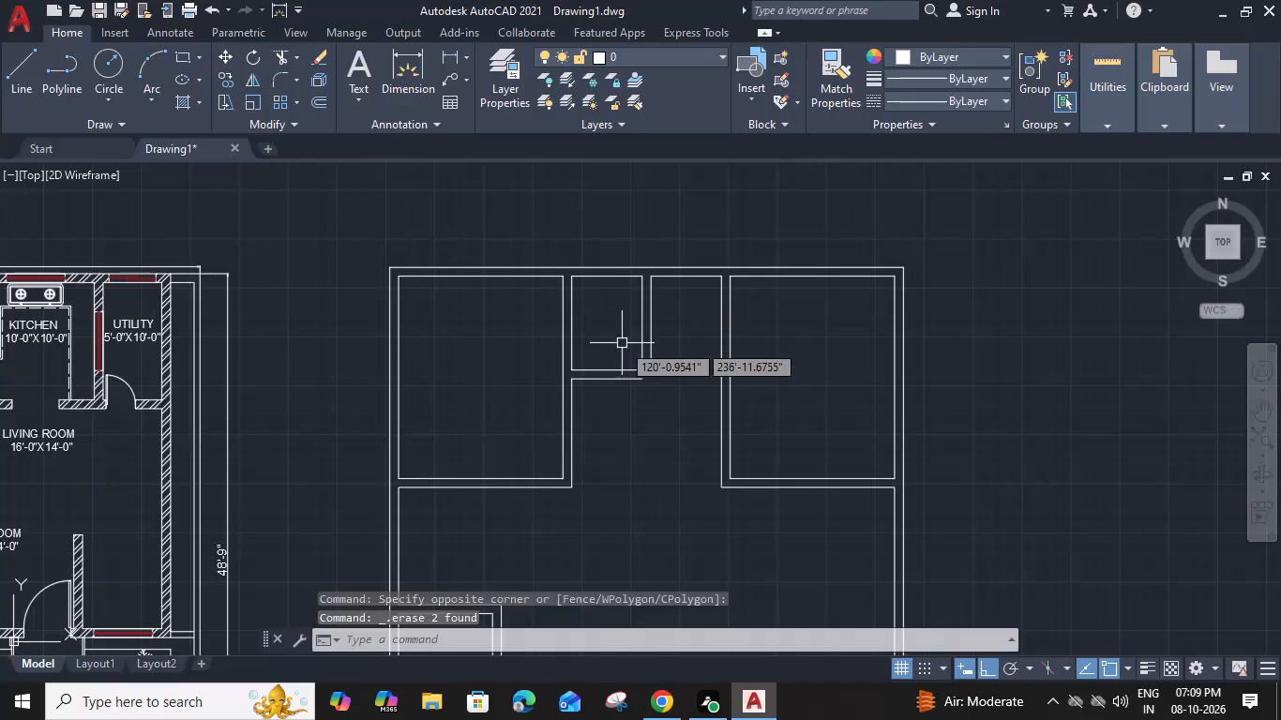
# Erase the two remaining lower wall lines of the small room beside the northwest room.
pyautogui.click(610, 468)
pyautogui.press('Delete')
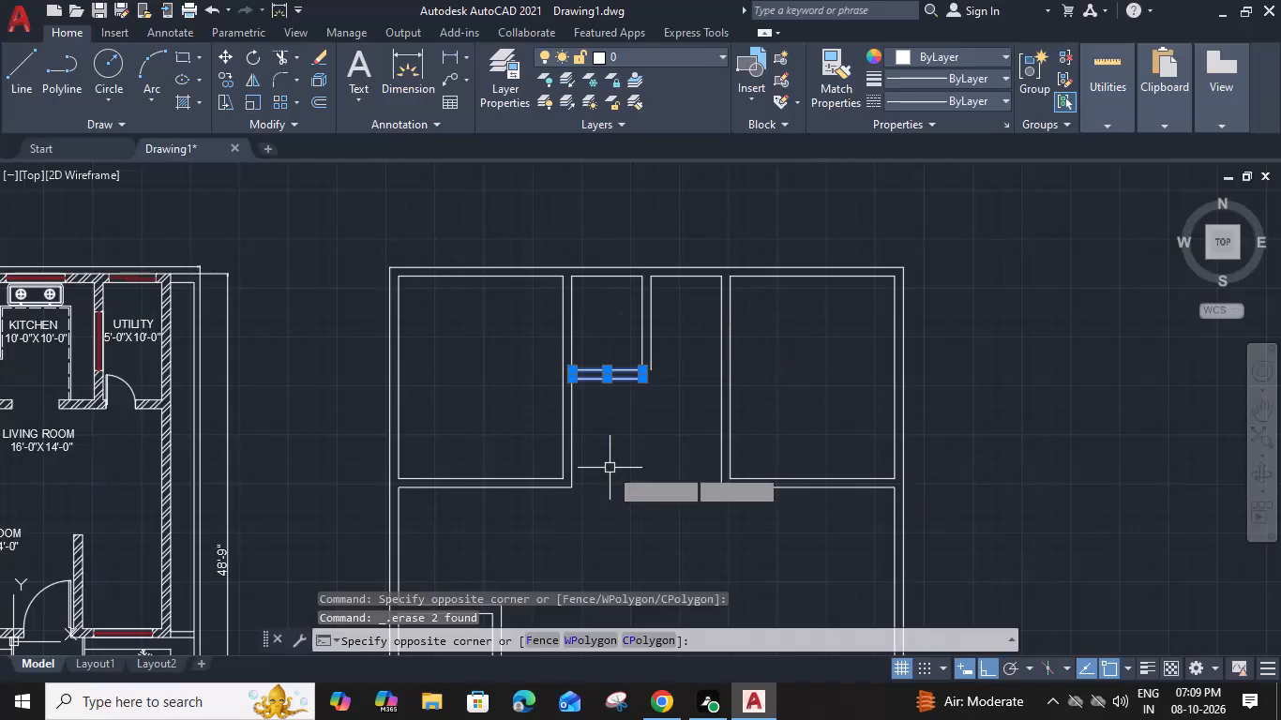
# Offset the northeast room's lower inner wall line 12' north, and offset the new line another 9" north for wall thickness.
pyautogui.click(842, 480)
pyautogui.write('O 12')
pyautogui.press("'")
pyautogui.press('space')
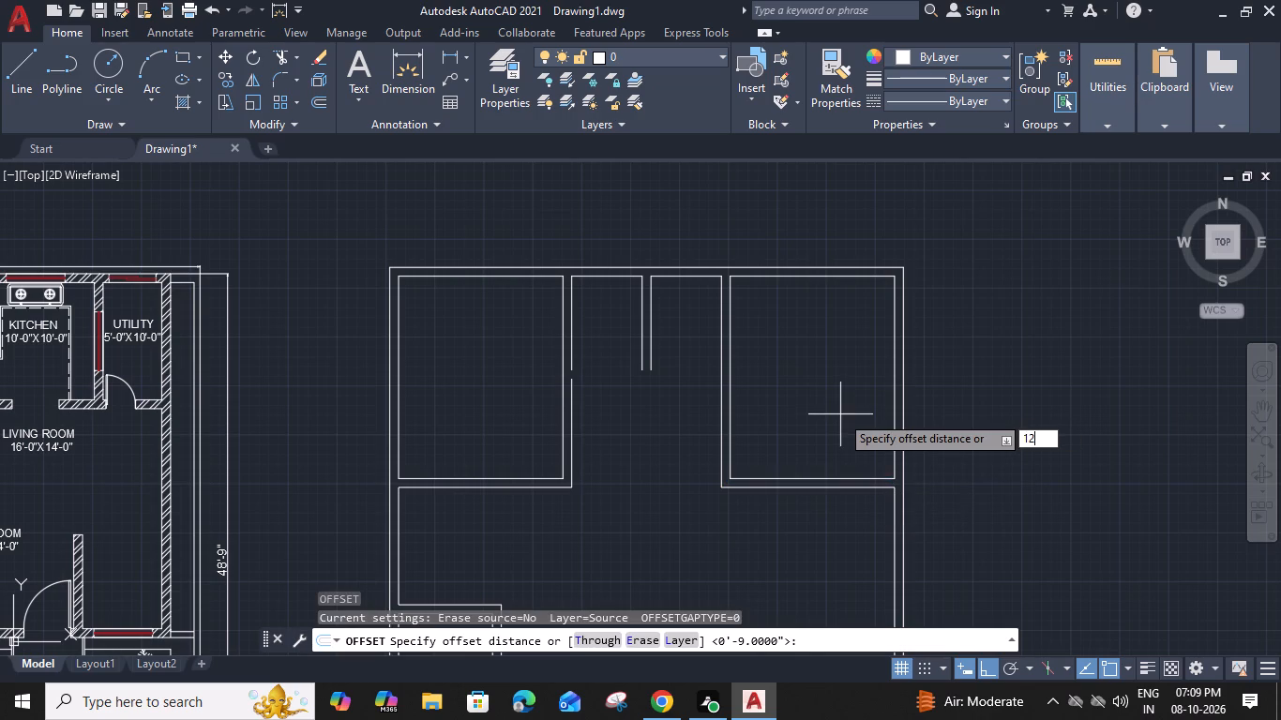
pyautogui.click(840, 413)
pyautogui.click(774, 337)
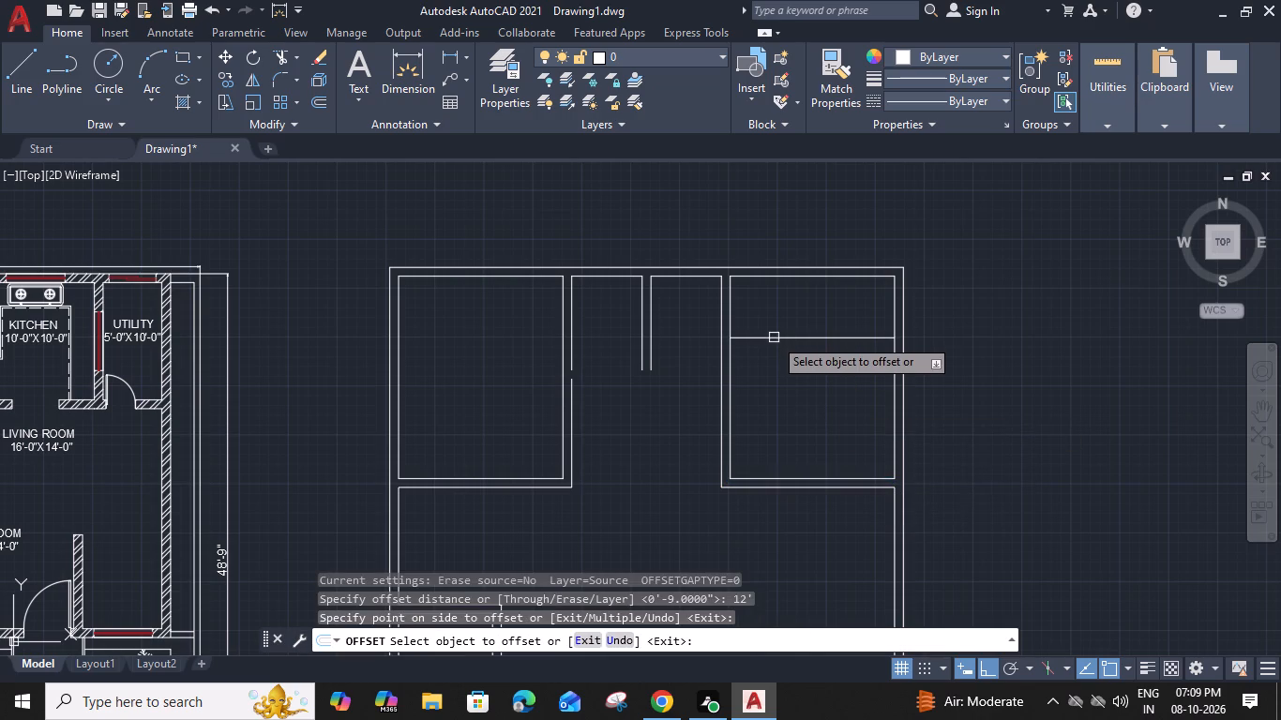
pyautogui.write('9"')
pyautogui.press('Return')
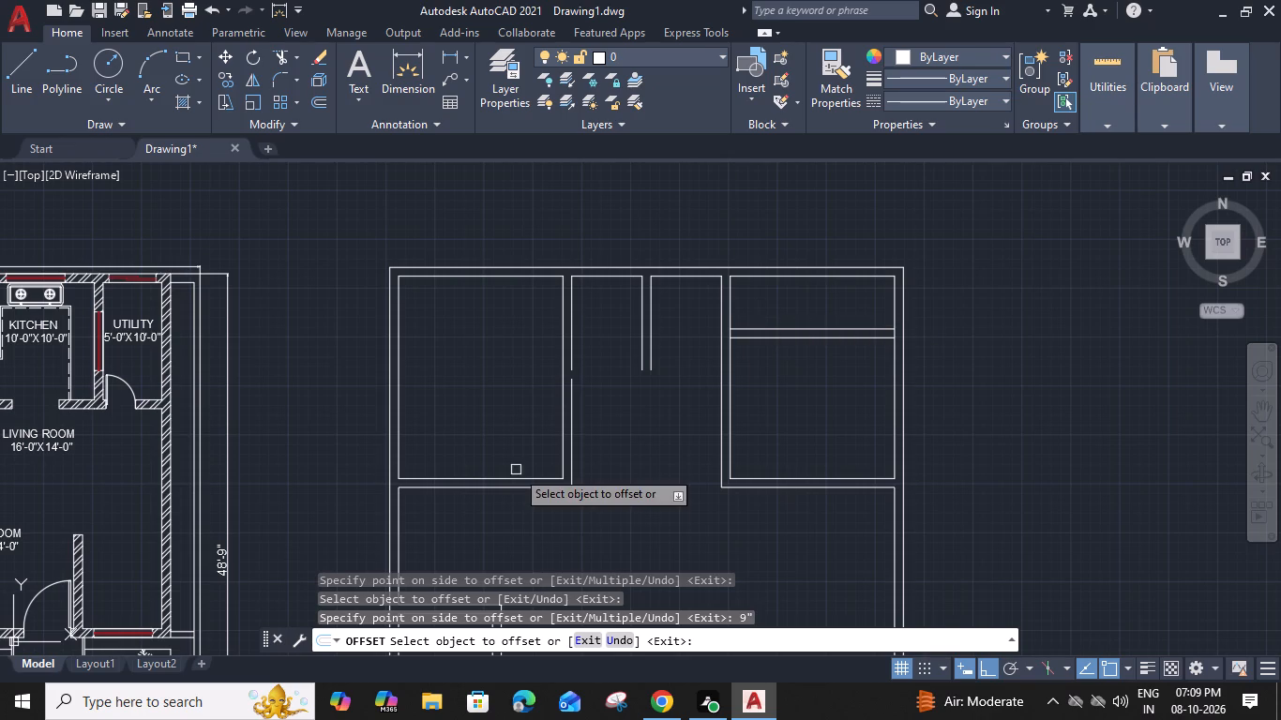
# Offset the northwest room's lower inner wall line 12' north, and offset the new line another 9" north.
pyautogui.click(515, 481)
pyautogui.click(527, 379)
pyautogui.click(523, 338)
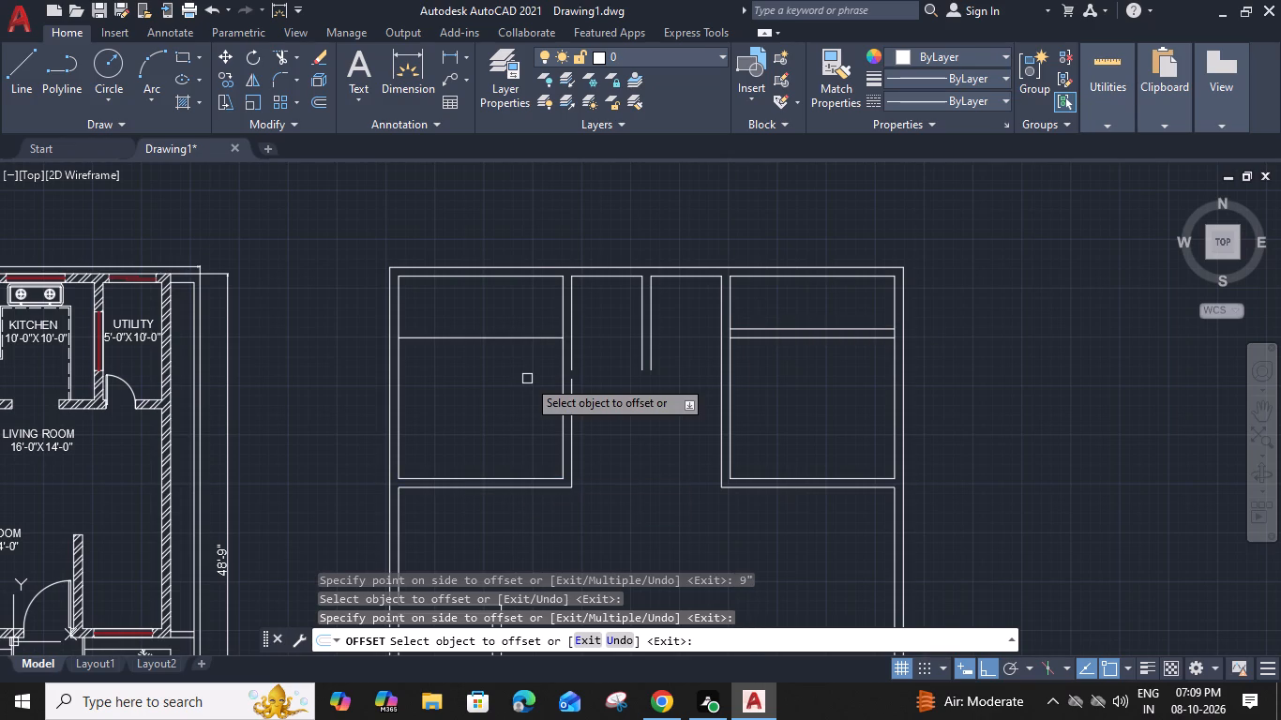
pyautogui.write('9"')
pyautogui.press('Return')
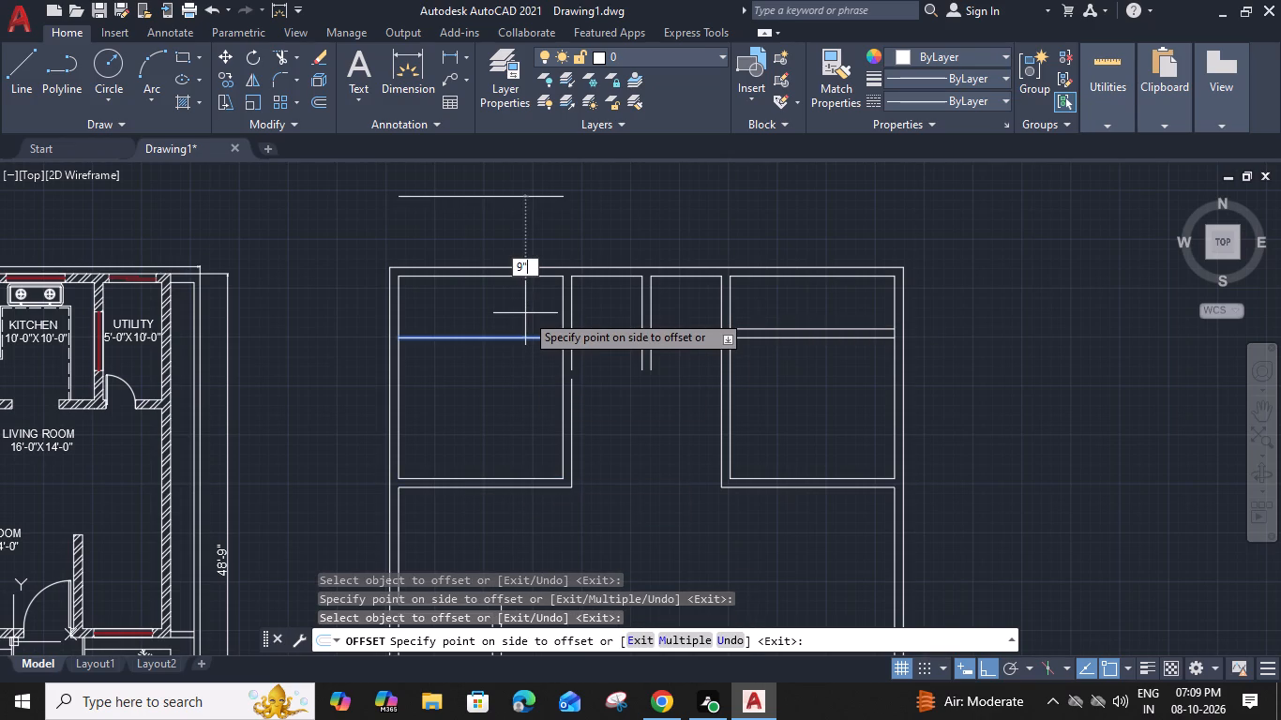
pyautogui.press('Escape')
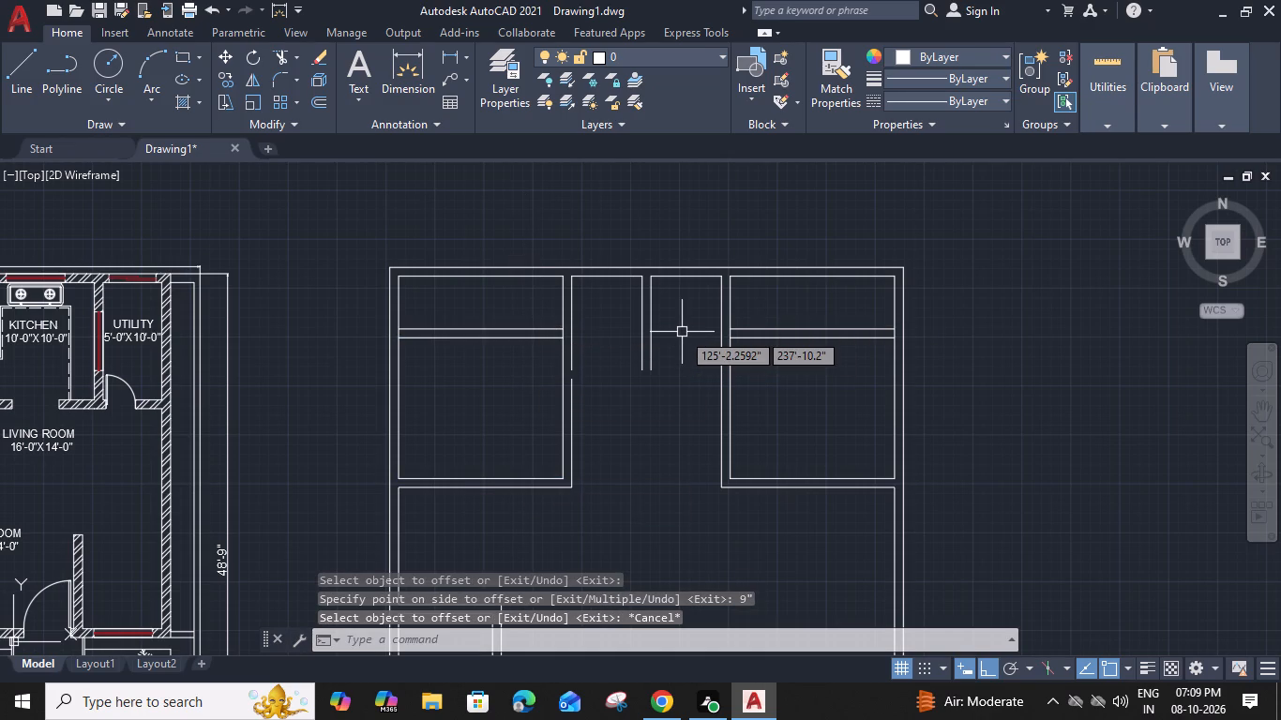
# Extend both new wall lines of the northeast room west across the small rooms to meet the northwest room's new wall.
pyautogui.write('EX')
pyautogui.press('space')
pyautogui.click(796, 325)
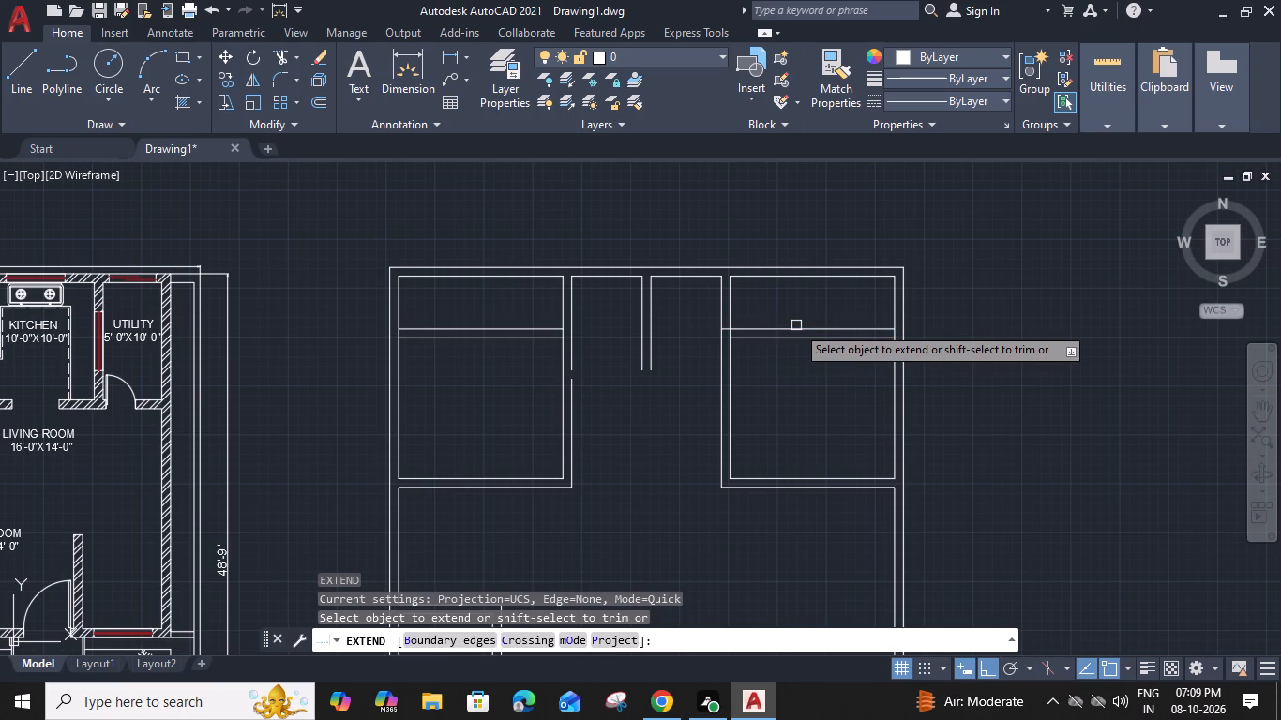
pyautogui.click(776, 330)
pyautogui.click(689, 326)
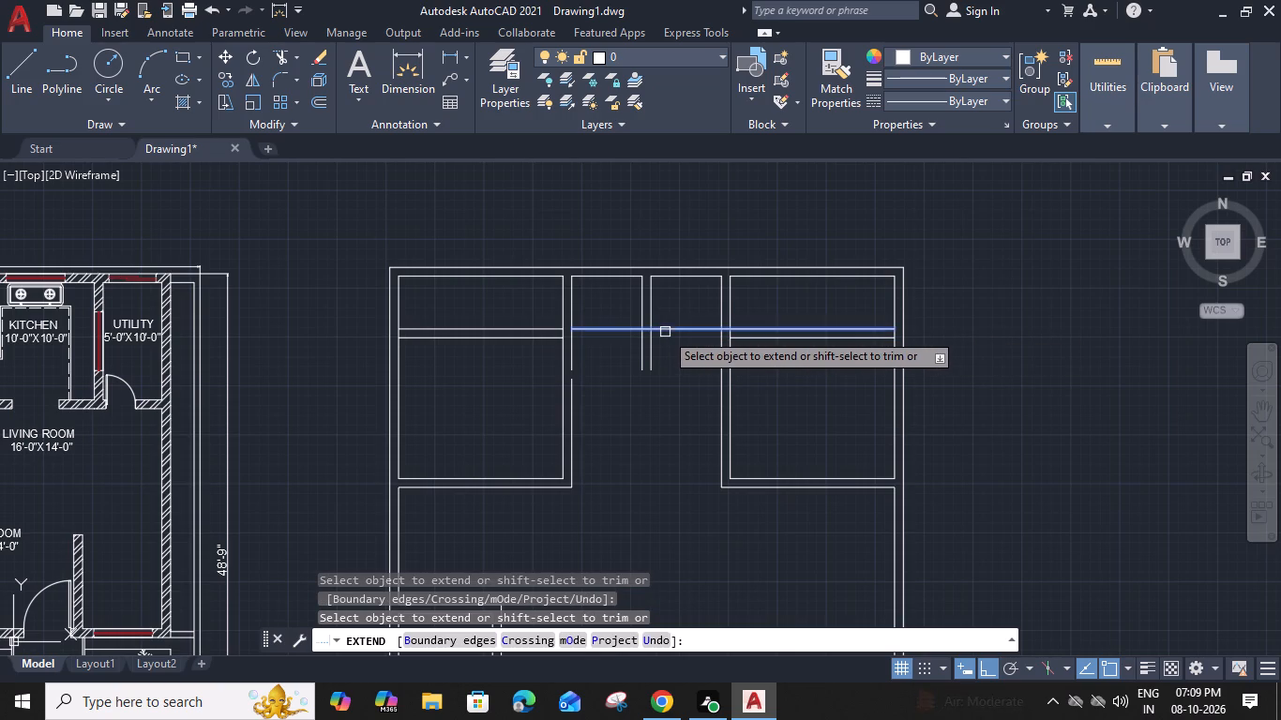
pyautogui.click(668, 330)
pyautogui.click(627, 330)
pyautogui.click(801, 339)
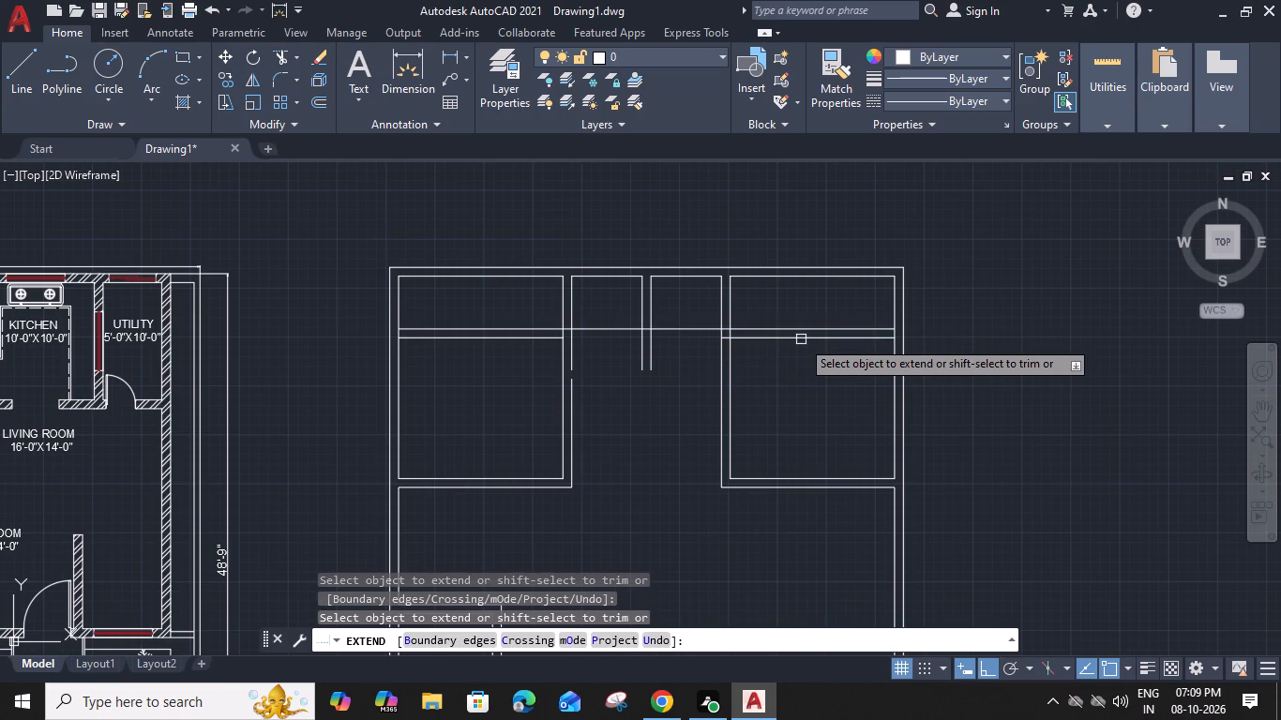
pyautogui.click(769, 343)
pyautogui.click(759, 335)
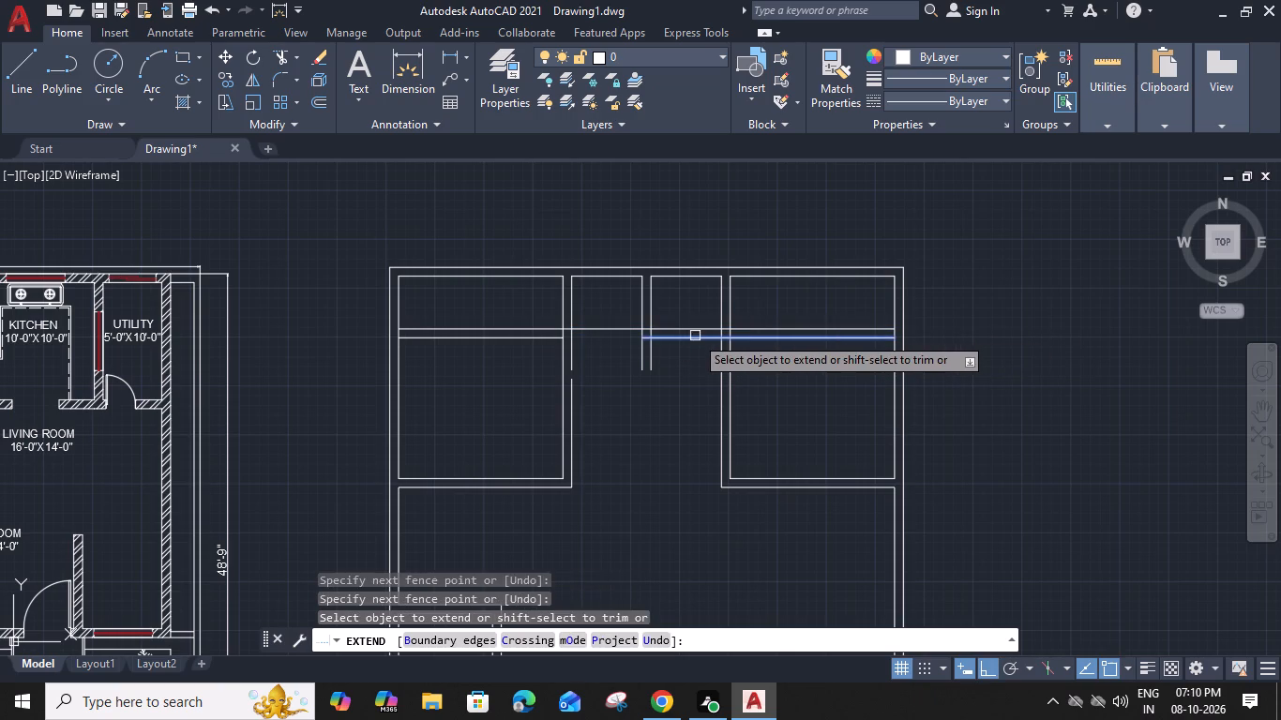
pyautogui.click(695, 336)
pyautogui.click(684, 339)
pyautogui.click(609, 340)
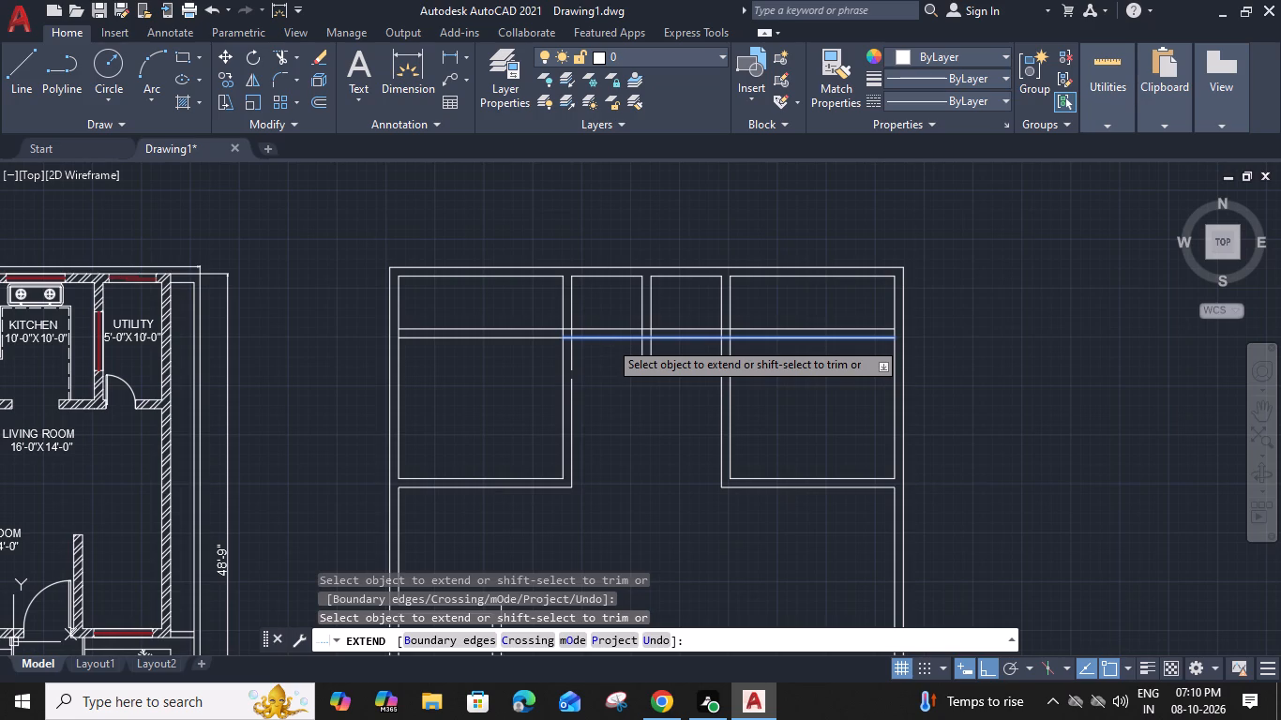
pyautogui.press('Escape')
# Extend the upper line of the new north wall to the outer lines of the west and east exterior walls.
pyautogui.press('t')
pyautogui.press('r')
pyautogui.press('space')
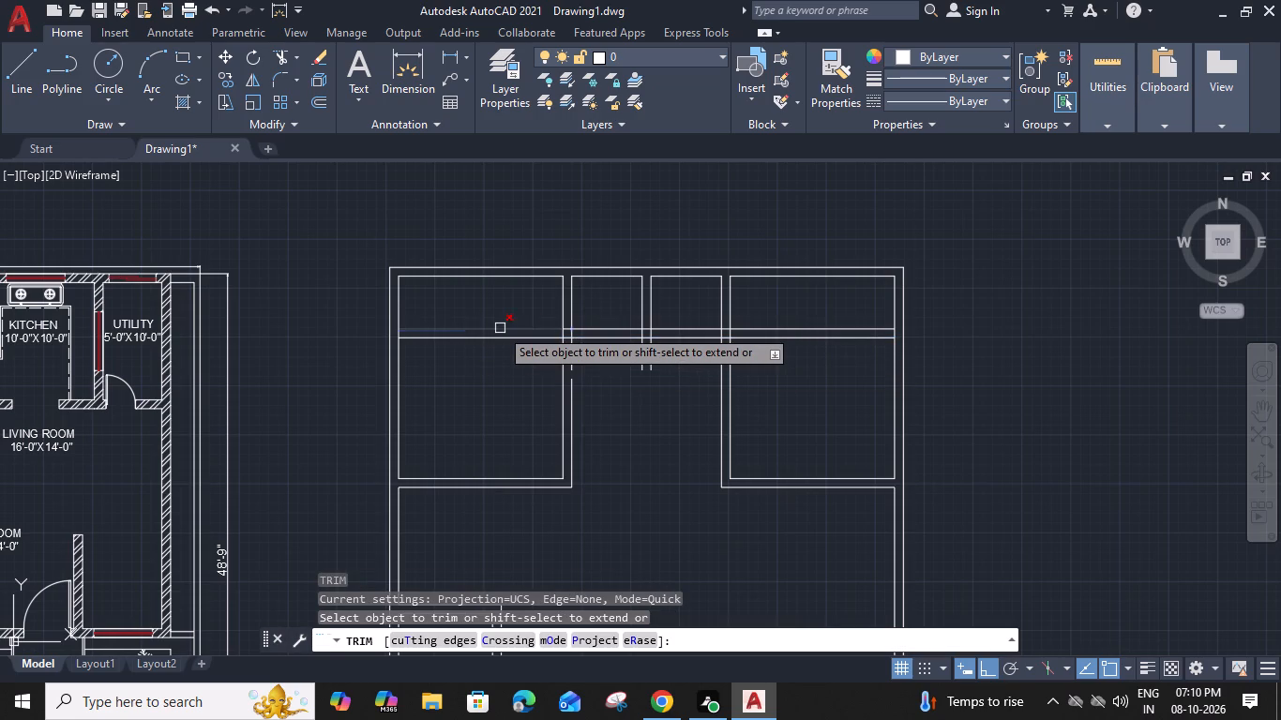
pyautogui.keyDown('shift'); pyautogui.click(448, 329); pyautogui.keyUp('shift')
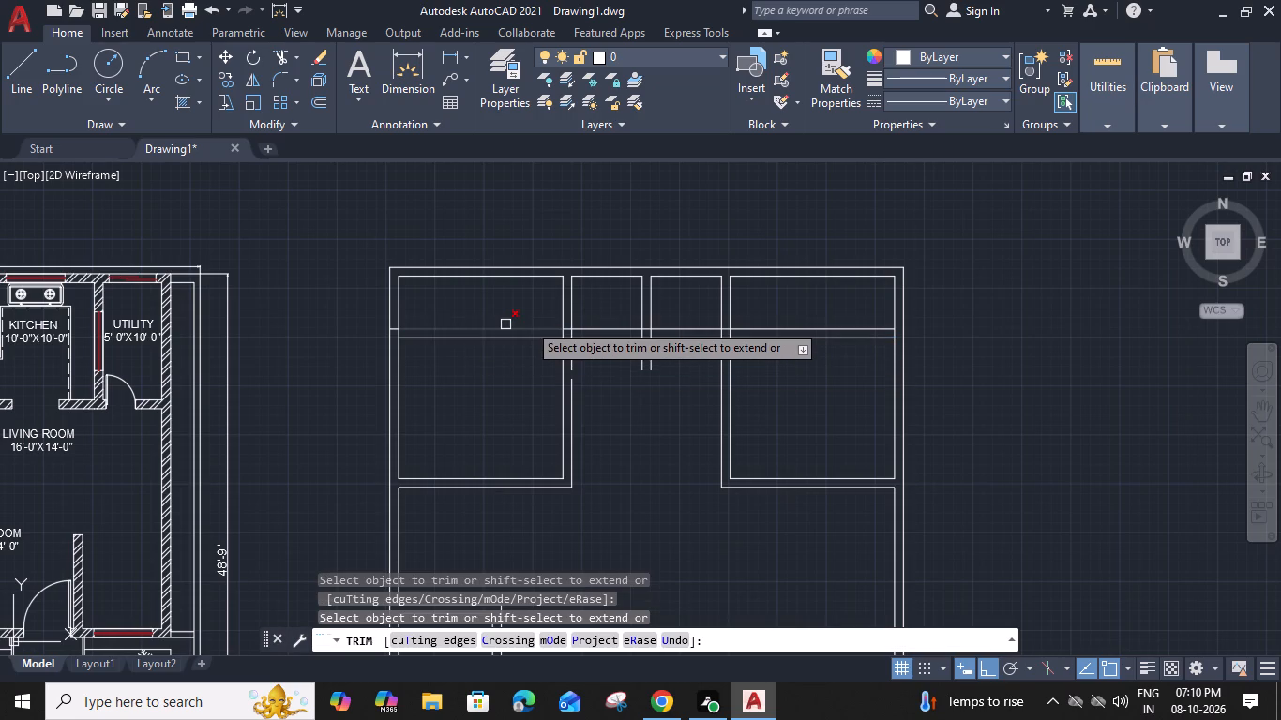
pyautogui.keyDown('shift'); pyautogui.click(830, 327); pyautogui.keyUp('shift')
# Remove the old north wall by trimming all vertical wall lines above the new wall and erasing the leftover horizontal lines.
pyautogui.moveTo(971, 304); pyautogui.dragTo(951, 302)
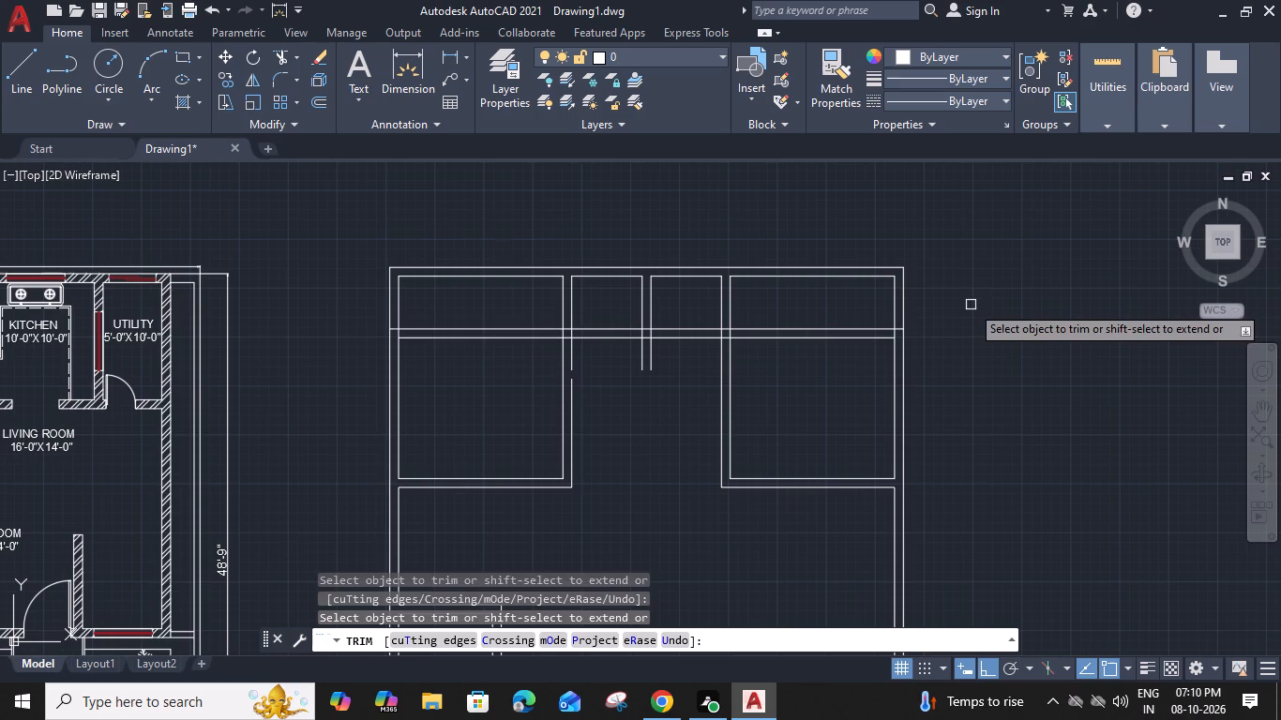
pyautogui.moveTo(362, 297); pyautogui.dragTo(949, 292)
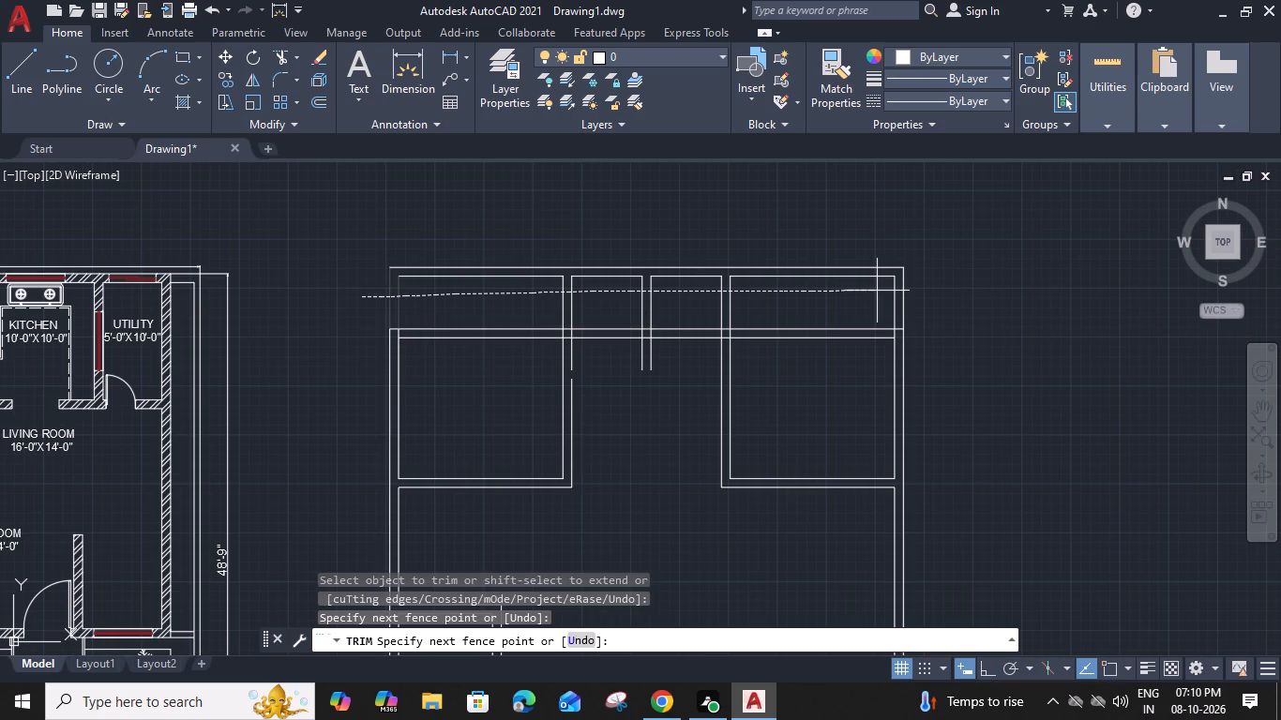
pyautogui.moveTo(949, 292); pyautogui.dragTo(949, 292)
pyautogui.press('Escape')
pyautogui.click(776, 245)
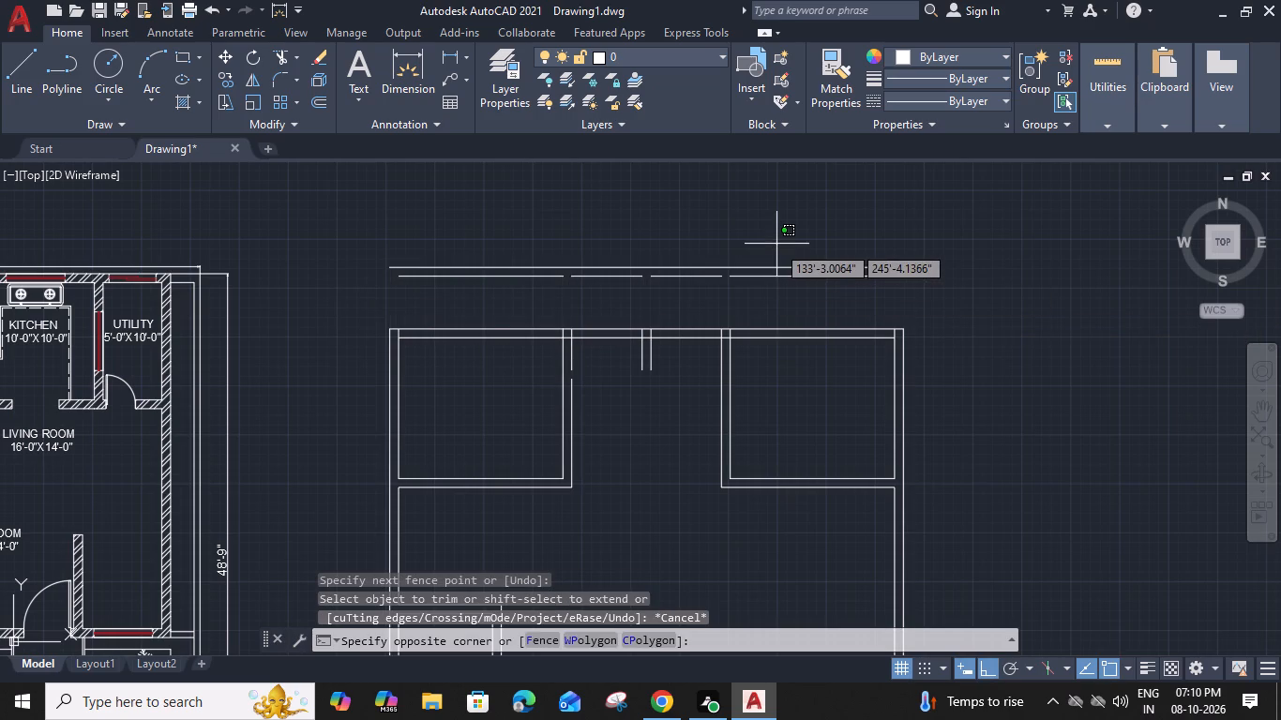
pyautogui.click(491, 308)
pyautogui.press('Delete')
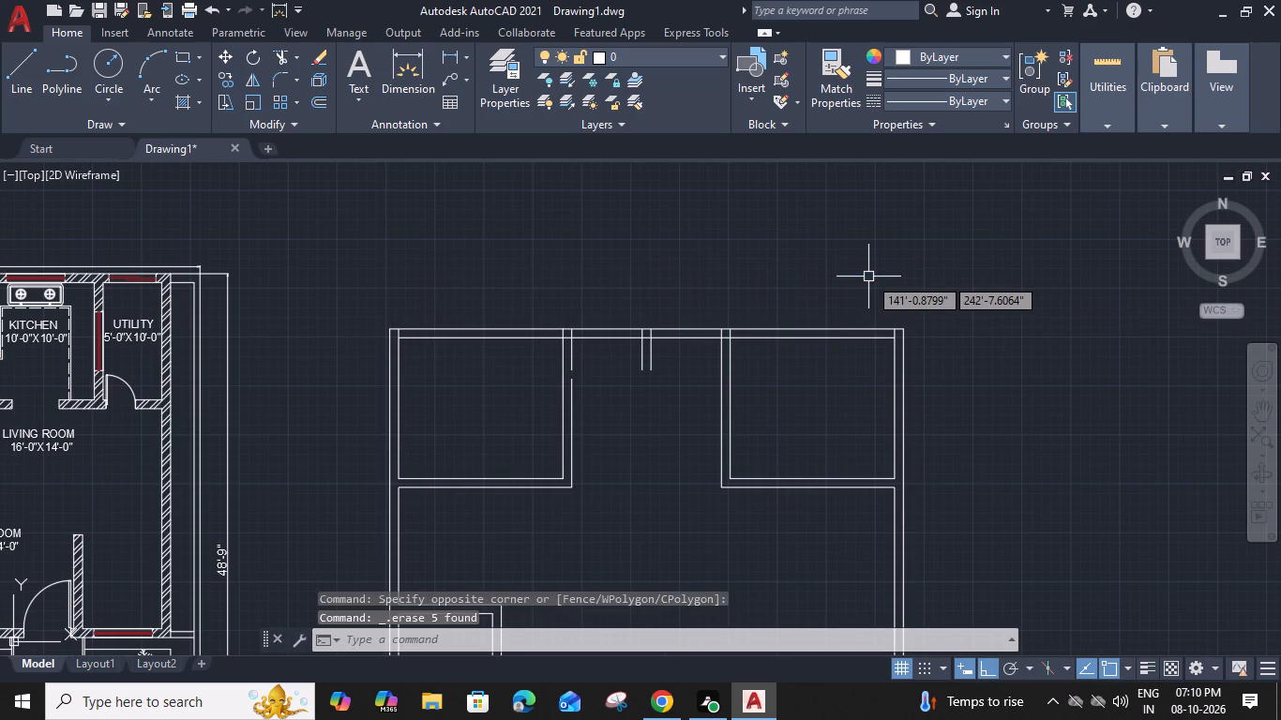
# Trim the overlapping lines inside the new north wall at its northeast corner and at the northeast room's west wall.
pyautogui.press('t')
pyautogui.press('r')
pyautogui.press('space')
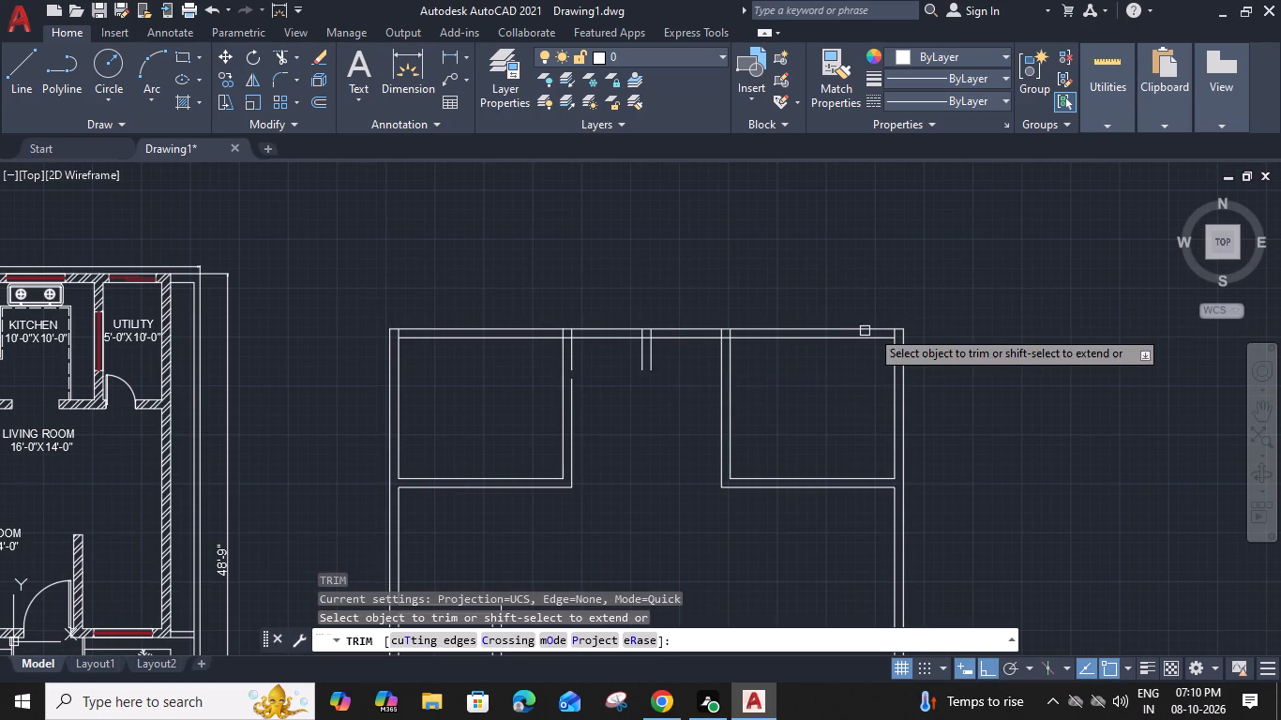
pyautogui.scroll(2, 896, 327)
pyautogui.click(896, 341)
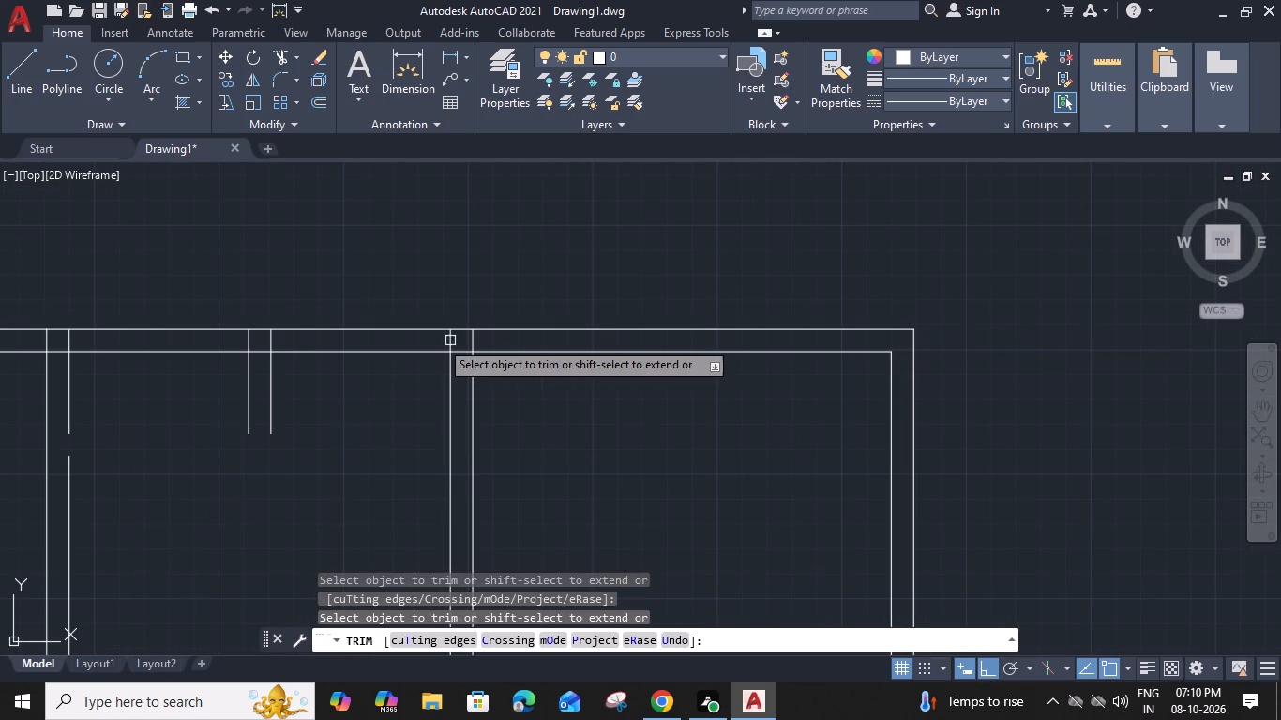
pyautogui.click(432, 343)
pyautogui.click(489, 342)
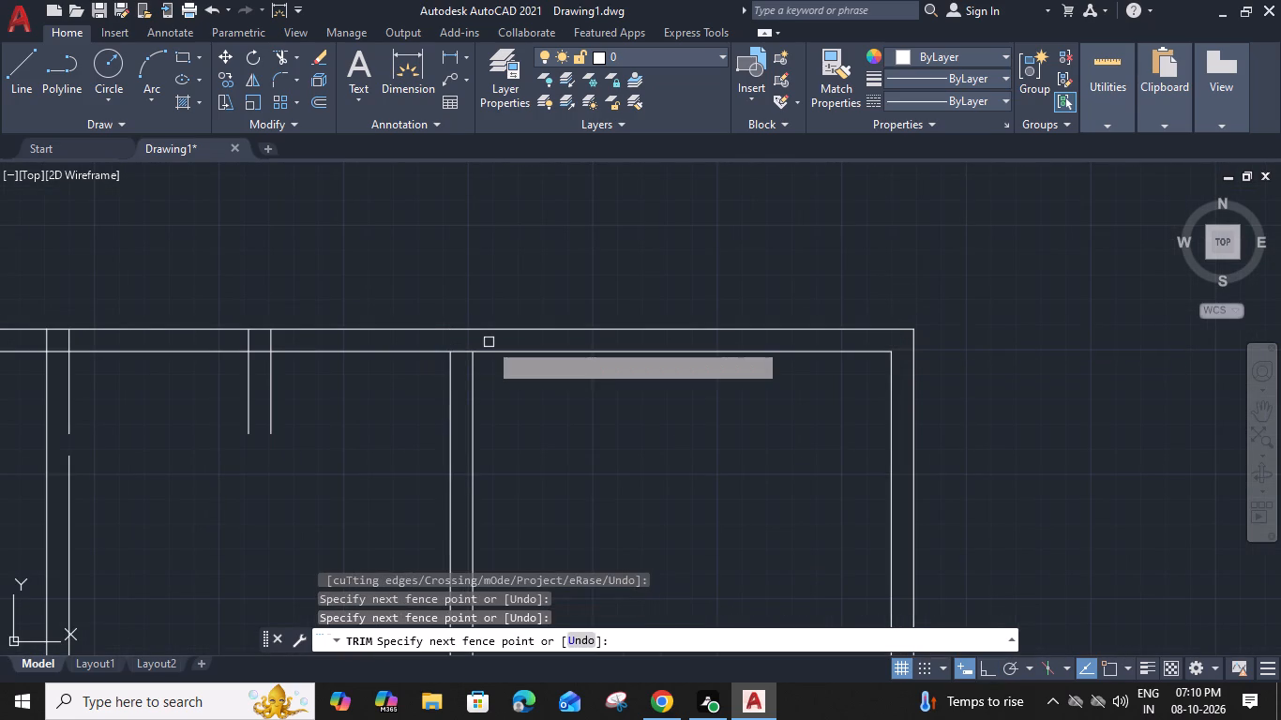
pyautogui.click(460, 350)
# Trim the north wall junctions at the partition between the small rooms and at the northwest room's east wall.
pyautogui.scroll(-2, 460, 350)
pyautogui.moveTo(430, 381); pyautogui.dragTo(715, 372, button='middle')
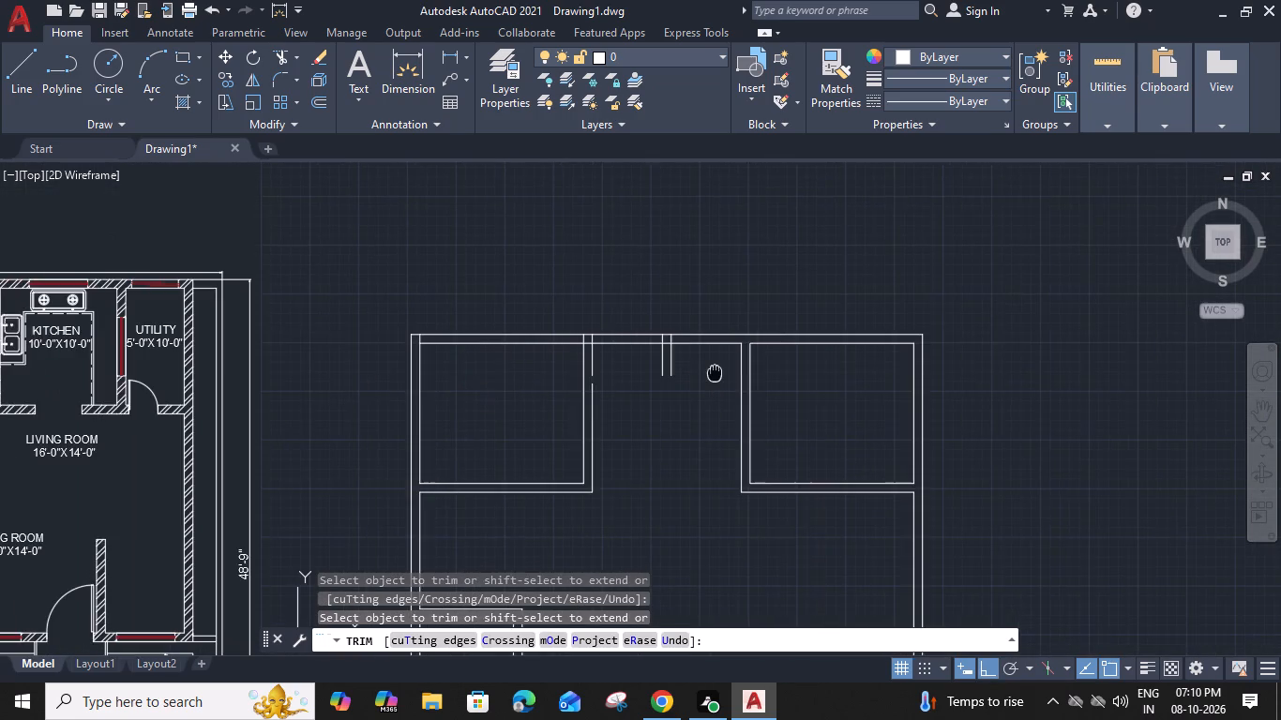
pyautogui.scroll(-1, 668, 337)
pyautogui.scroll(3, 668, 337)
pyautogui.moveTo(701, 339); pyautogui.dragTo(682, 343)
pyautogui.click(606, 344)
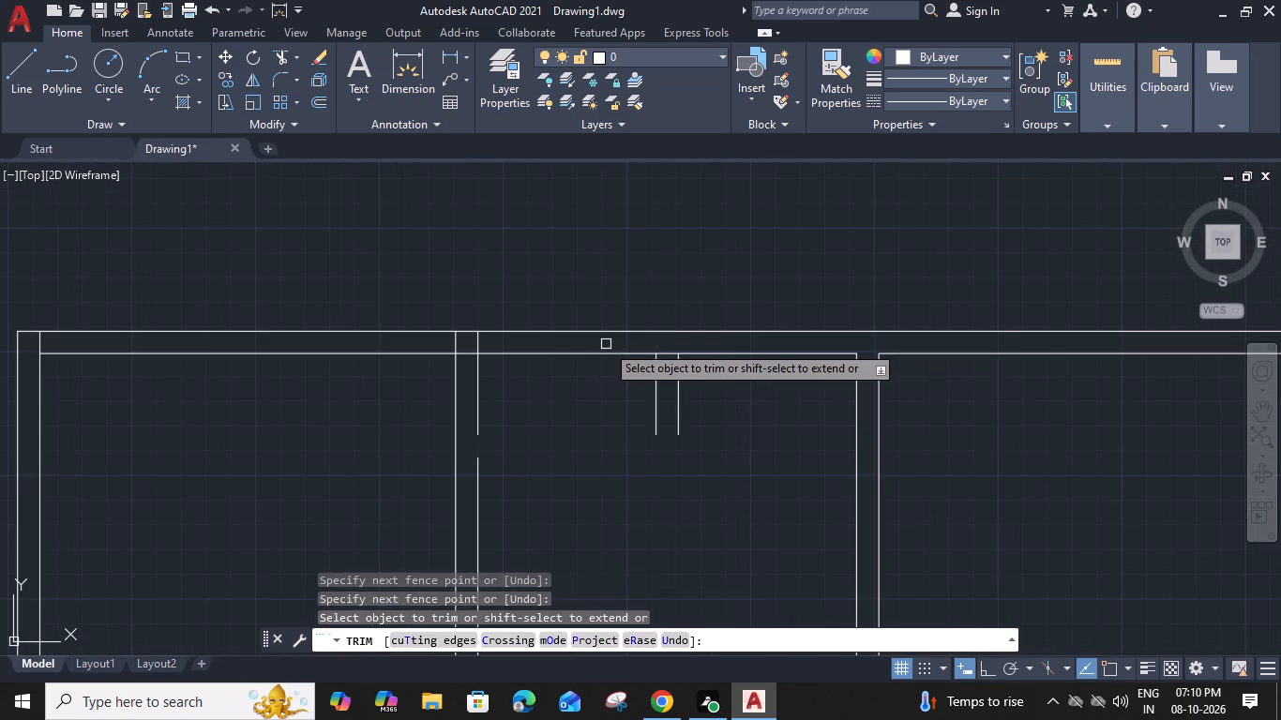
pyautogui.click(669, 355)
pyautogui.moveTo(433, 341); pyautogui.dragTo(442, 342)
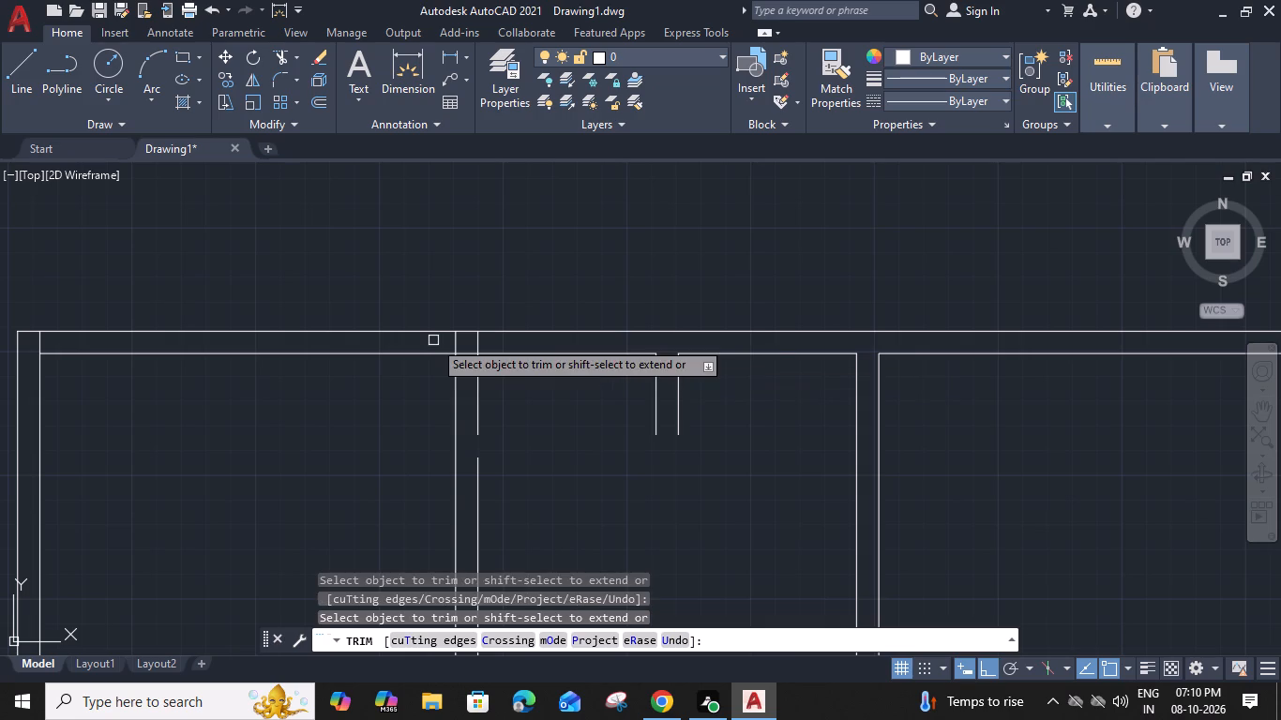
pyautogui.click(501, 339)
pyautogui.click(467, 352)
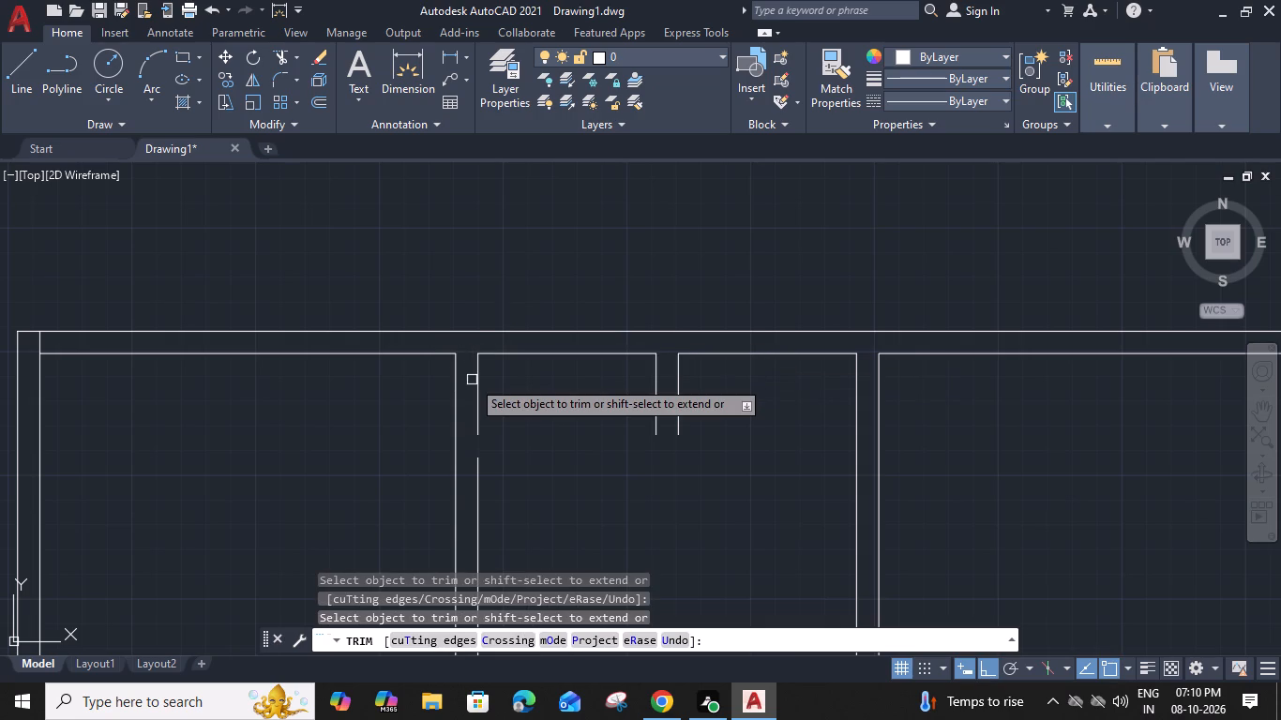
# Remove the short upper piece of the northwest room's broken east wall line and extend the lower piece to the north wall.
pyautogui.click(478, 380)
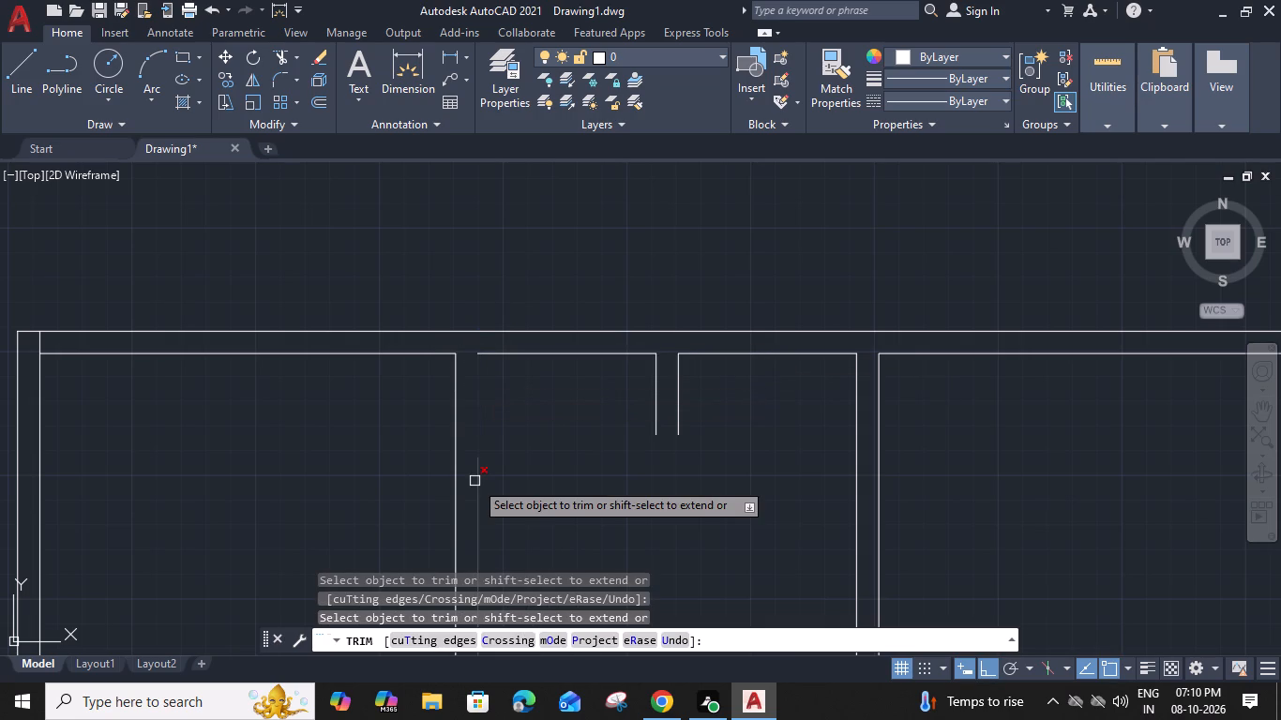
pyautogui.keyDown('shift'); pyautogui.click(479, 484); pyautogui.keyUp('shift')
# Trim the inner west wall line's stub out of the north wall at the northwest corner.
pyautogui.scroll(-2, 332, 414)
pyautogui.moveTo(367, 411); pyautogui.dragTo(607, 386, button='middle')
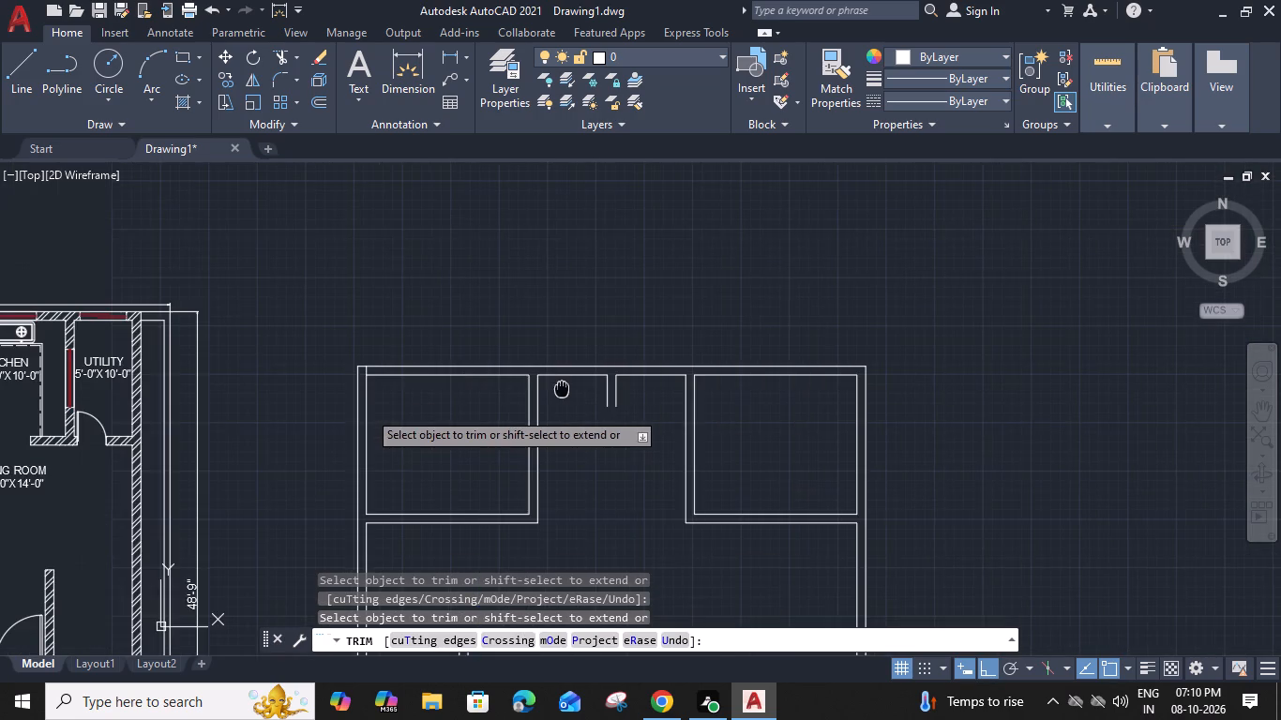
pyautogui.moveTo(607, 386); pyautogui.dragTo(697, 379, button='middle')
pyautogui.scroll(3, 552, 352)
pyautogui.click(532, 354)
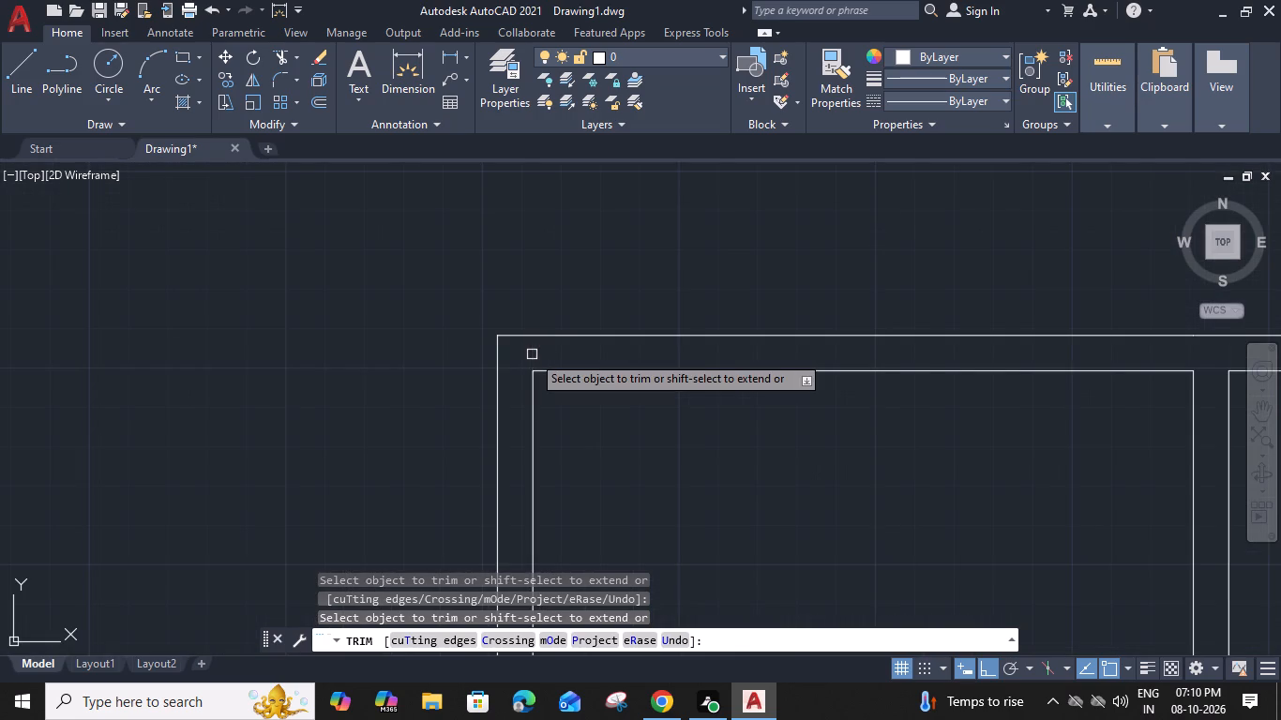
pyautogui.scroll(-4, 532, 354)
pyautogui.press('Escape')
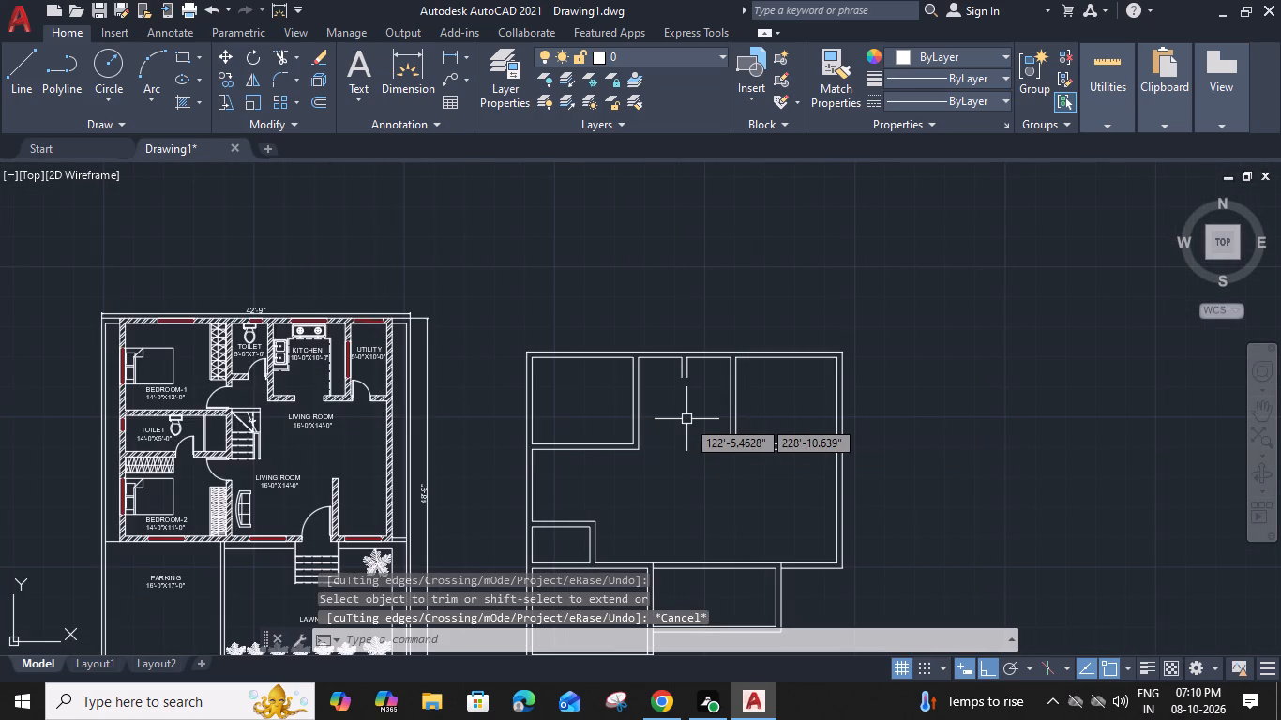
# Offset the inner north wall lines of the two small rooms 8' south.
pyautogui.click(713, 359)
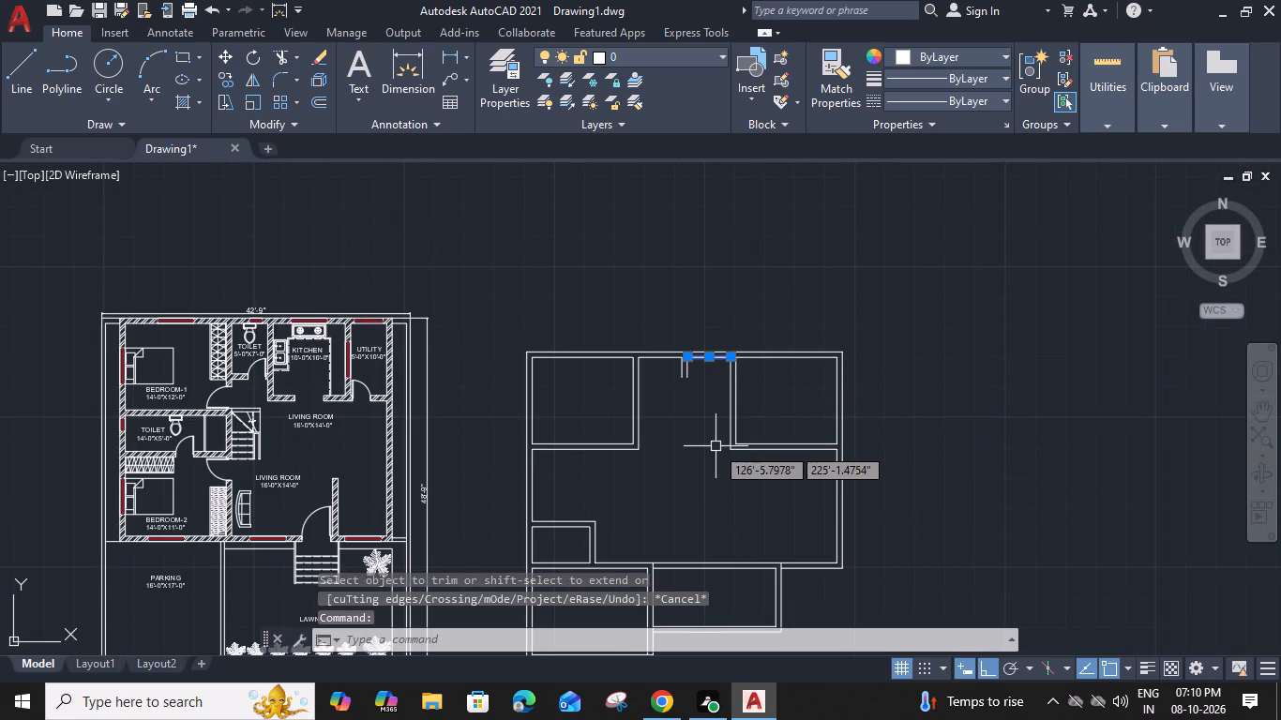
pyautogui.write('O')
pyautogui.press('space')
pyautogui.write("8'")
pyautogui.press('space')
pyautogui.click(714, 437)
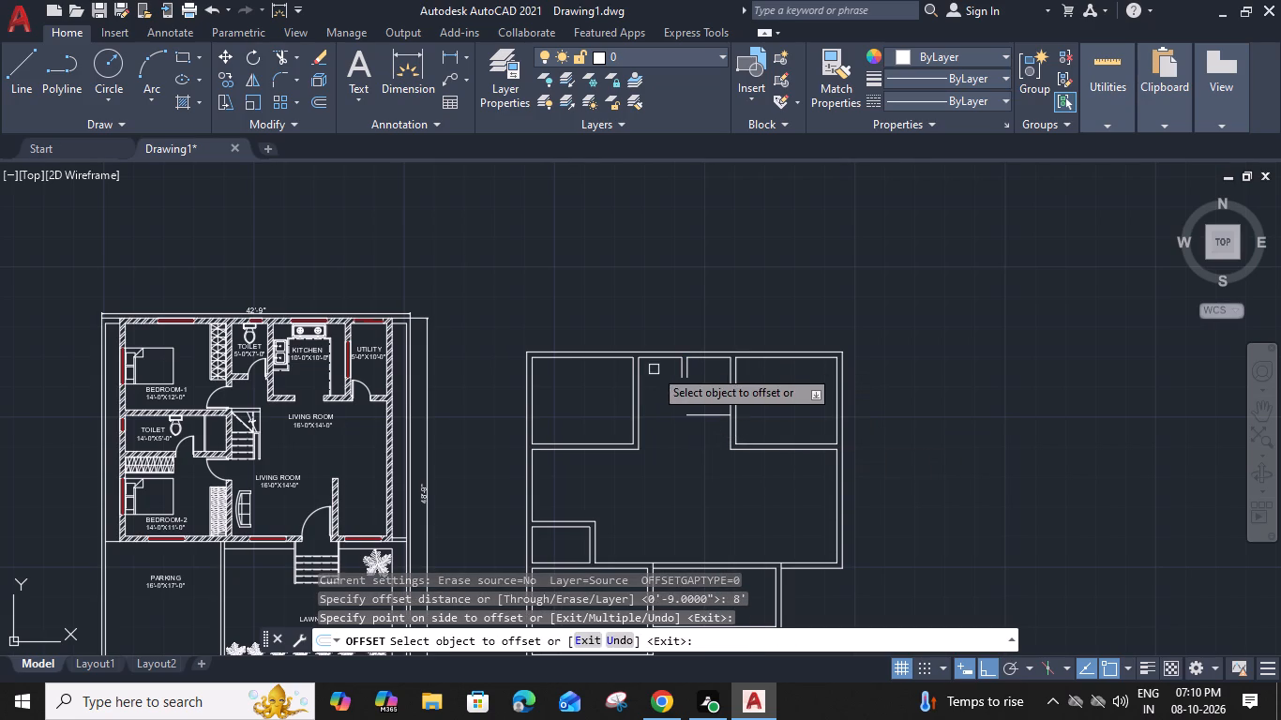
pyautogui.click(657, 359)
pyautogui.click(672, 462)
# Offset the two new lower lines of the small rooms 9" south for wall thickness.
pyautogui.click(711, 415)
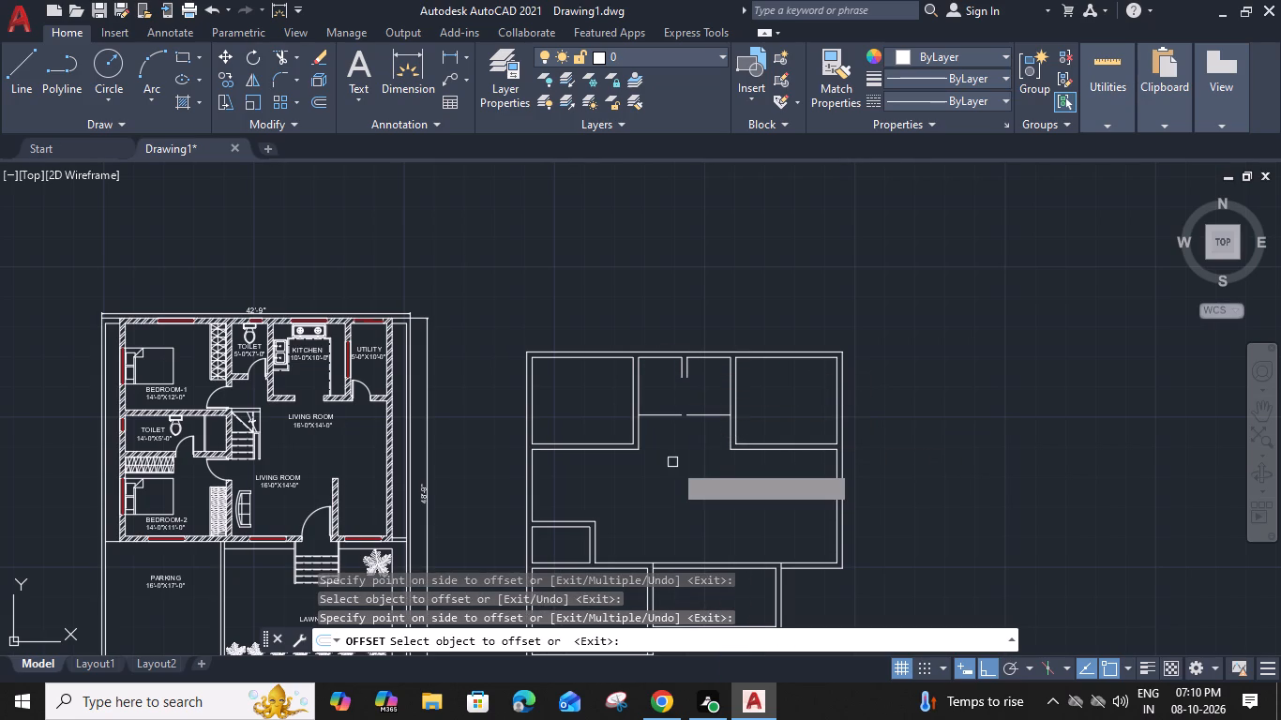
pyautogui.press('9')
pyautogui.hotkey('shift', '"')
pyautogui.press('Return')
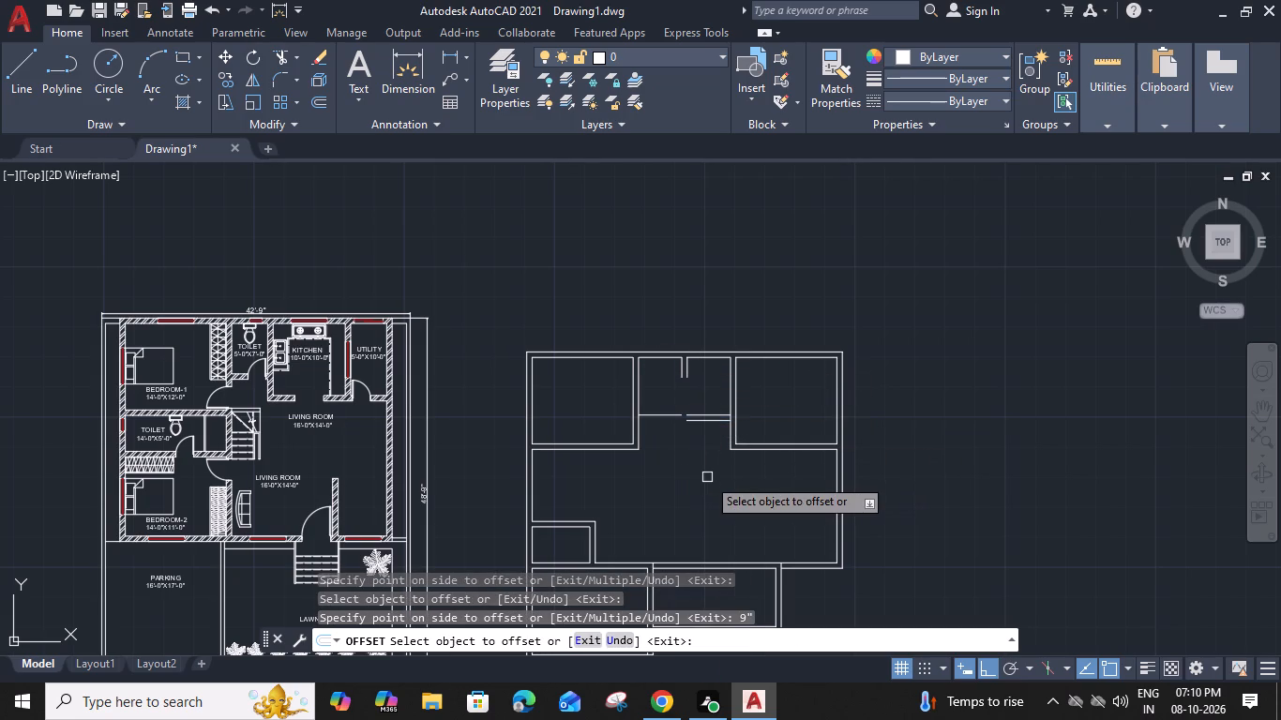
pyautogui.moveTo(661, 412); pyautogui.dragTo(664, 421)
pyautogui.write('9"')
pyautogui.press('Return')
pyautogui.press('Escape')
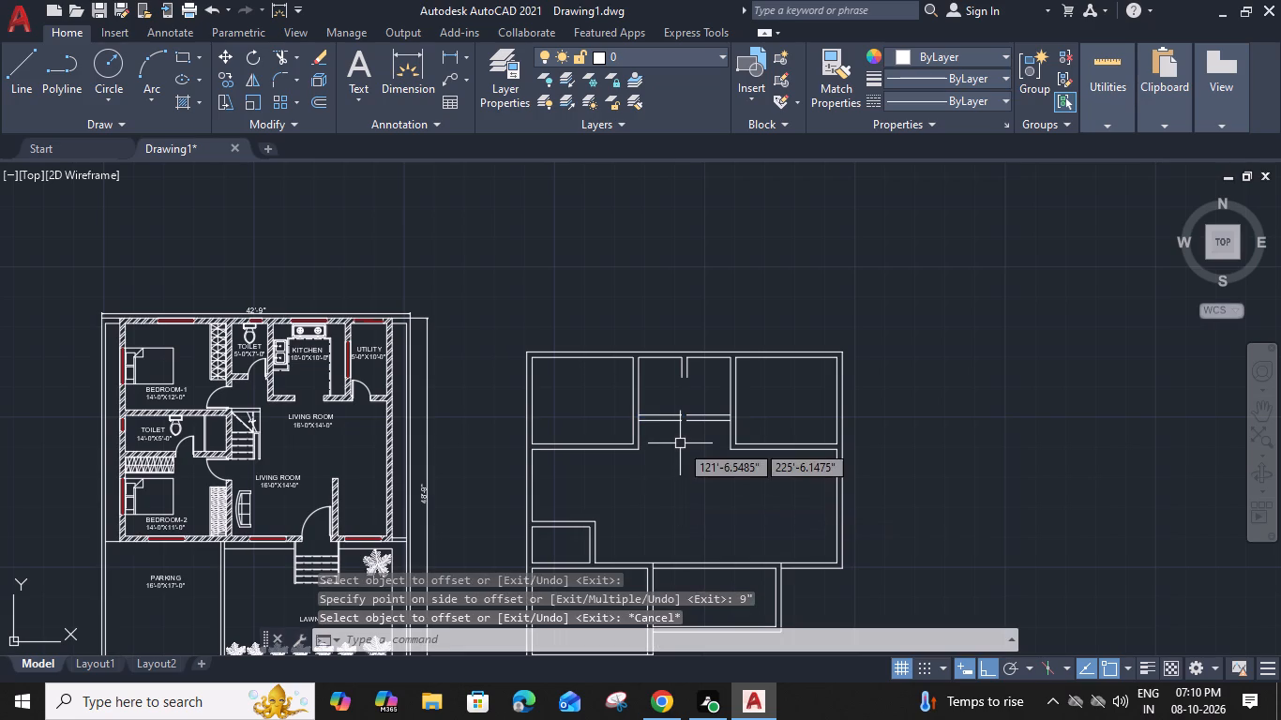
# Fillet both partition lines between the two small north rooms to the rooms' outer lower wall lines with square corners.
pyautogui.press('f')
pyautogui.press('space')
pyautogui.scroll(2, 687, 382)
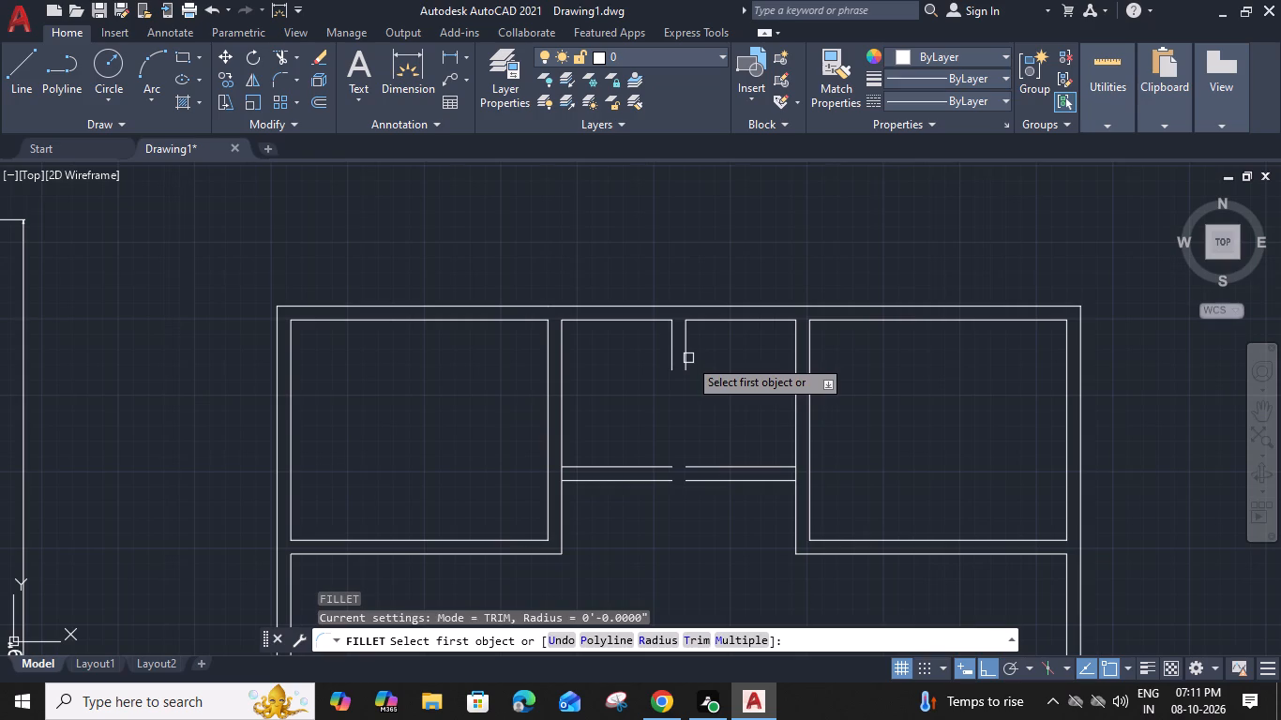
pyautogui.click(688, 358)
pyautogui.click(723, 483)
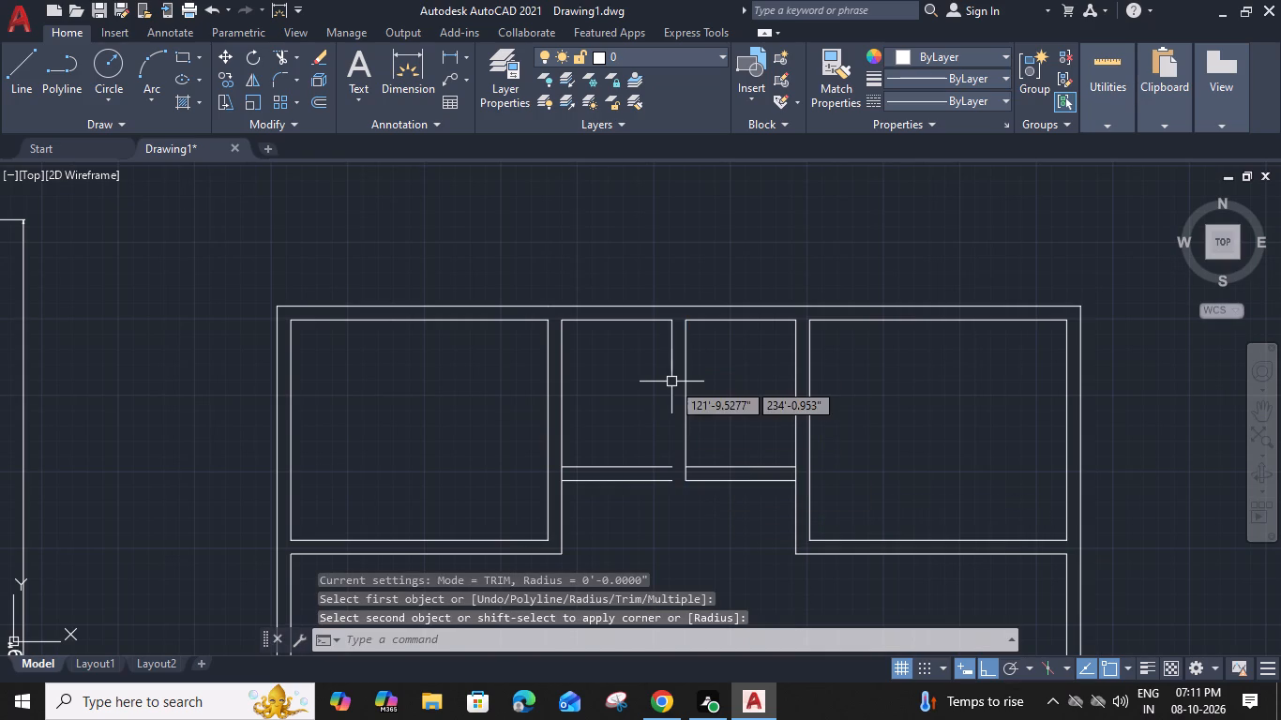
pyautogui.press('d')
pyautogui.press('Escape')
pyautogui.write('F')
pyautogui.press('space')
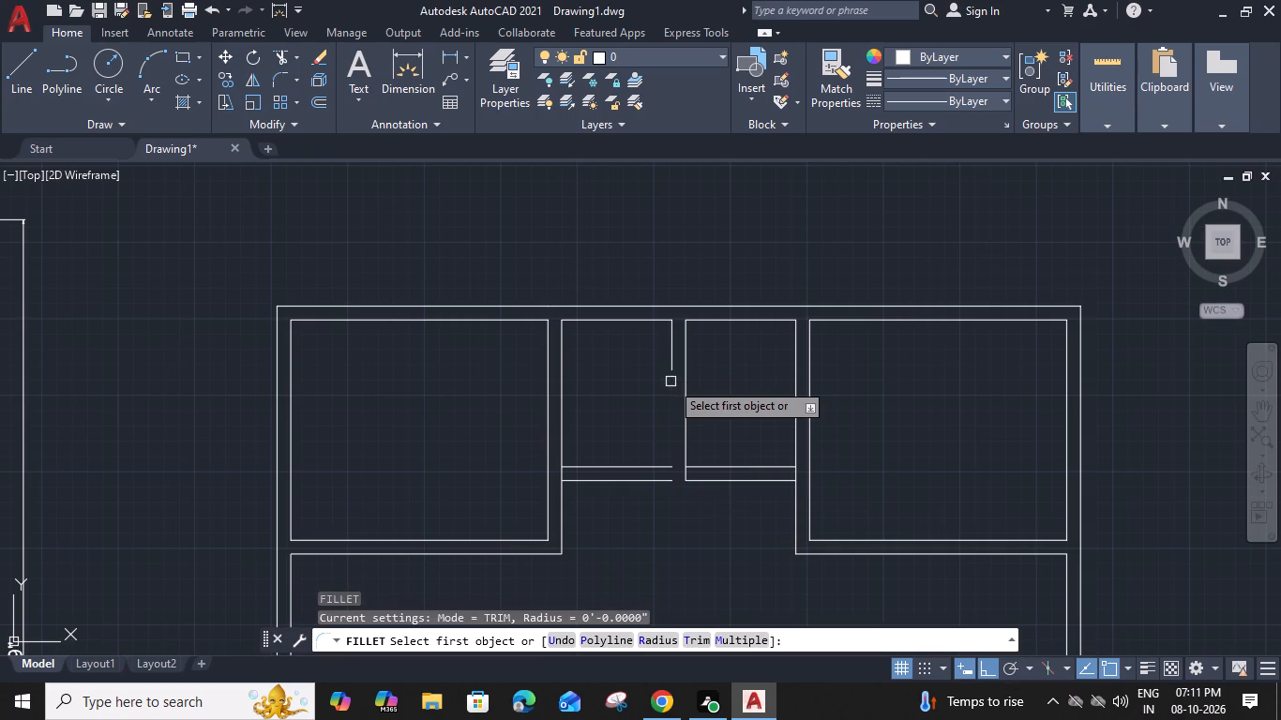
pyautogui.click(671, 367)
pyautogui.click(666, 485)
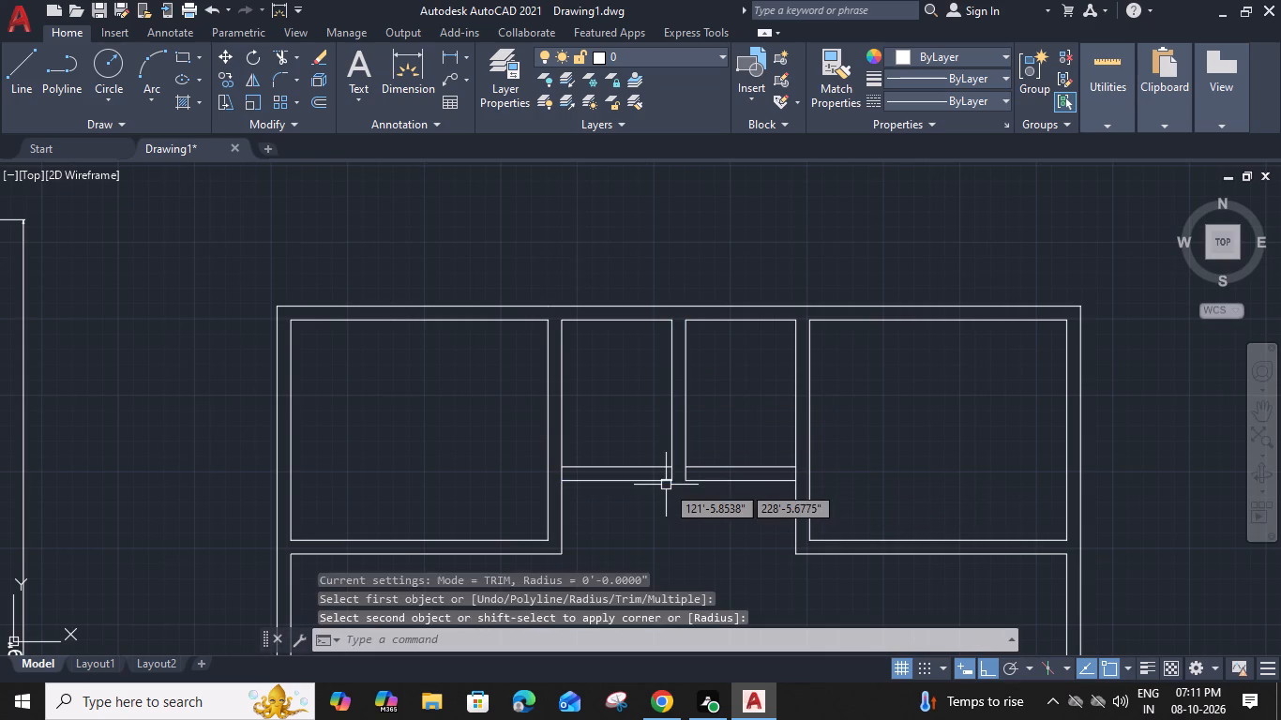
pyautogui.press('Escape')
# Extend the small rooms' outer lower wall line across the partition gap and trim the four vertical stubs inside that south wall.
pyautogui.write('SX')
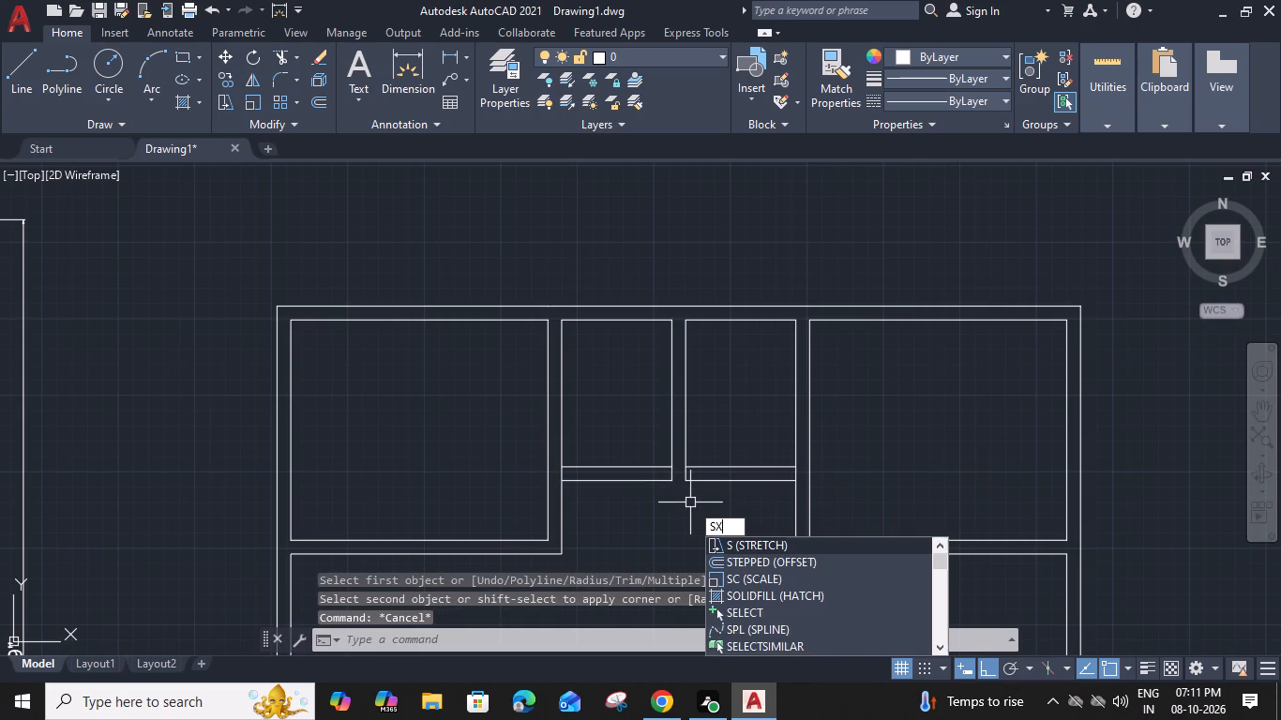
pyautogui.press('space')
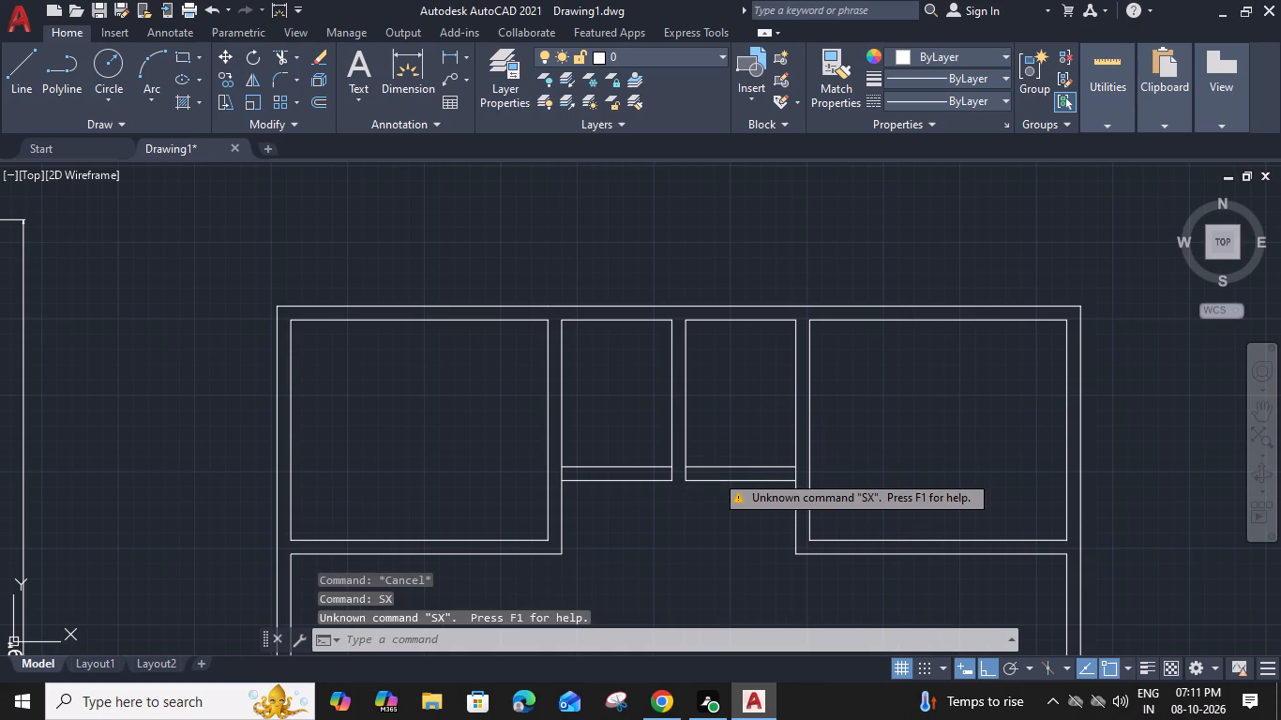
pyautogui.press('Escape')
pyautogui.write('EX')
pyautogui.press('space')
pyautogui.click(710, 484)
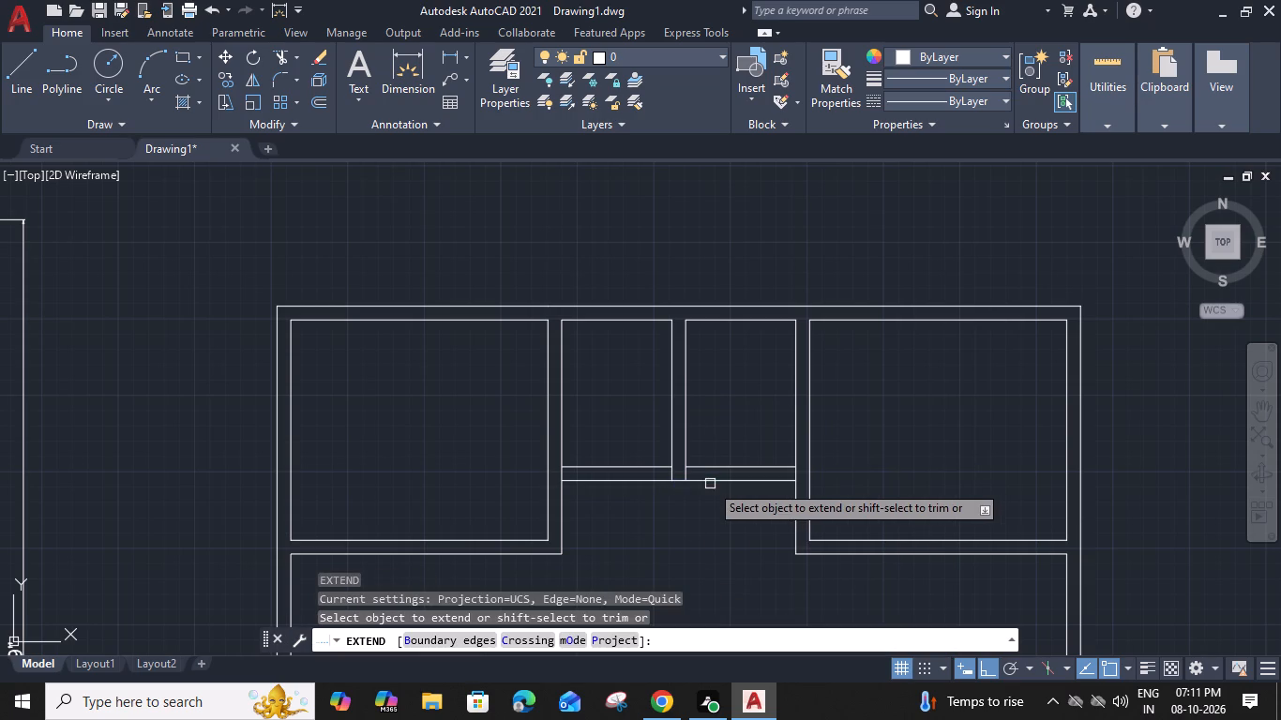
pyautogui.scroll(2, 684, 472)
pyautogui.keyDown('shift'); pyautogui.click(691, 478); pyautogui.keyUp('shift')
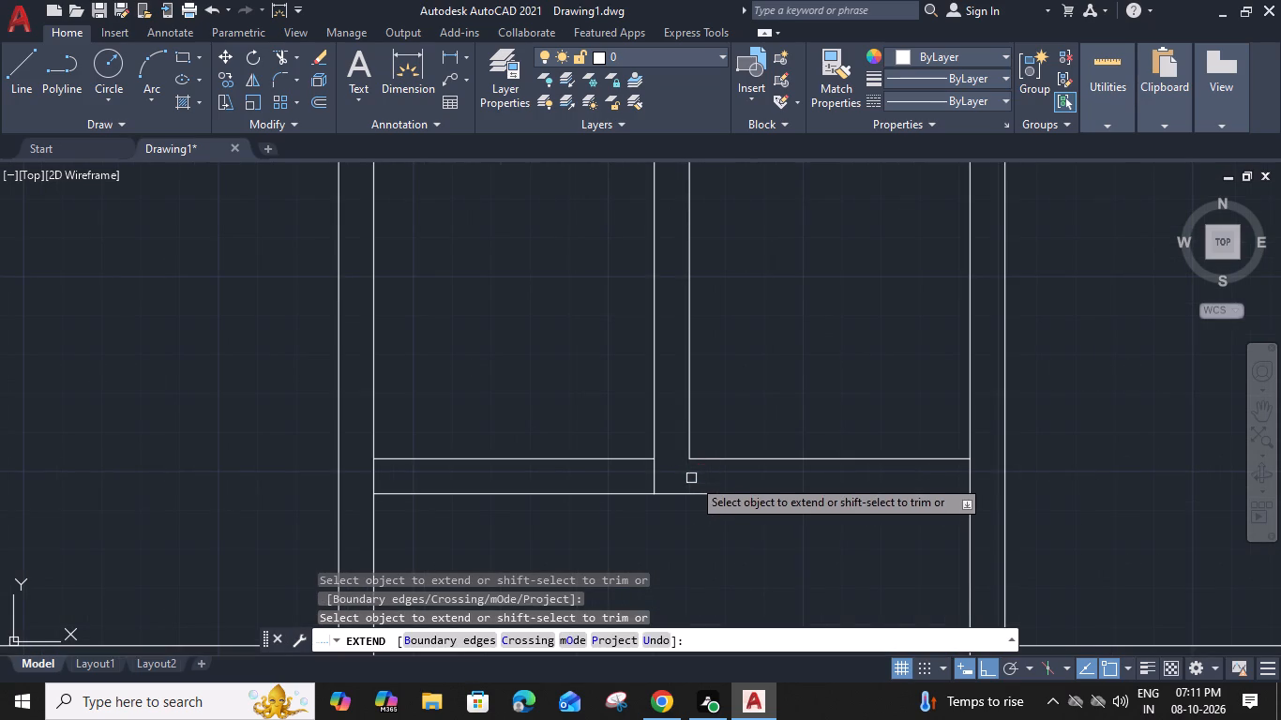
pyautogui.keyDown('shift'); pyautogui.click(656, 474); pyautogui.keyUp('shift')
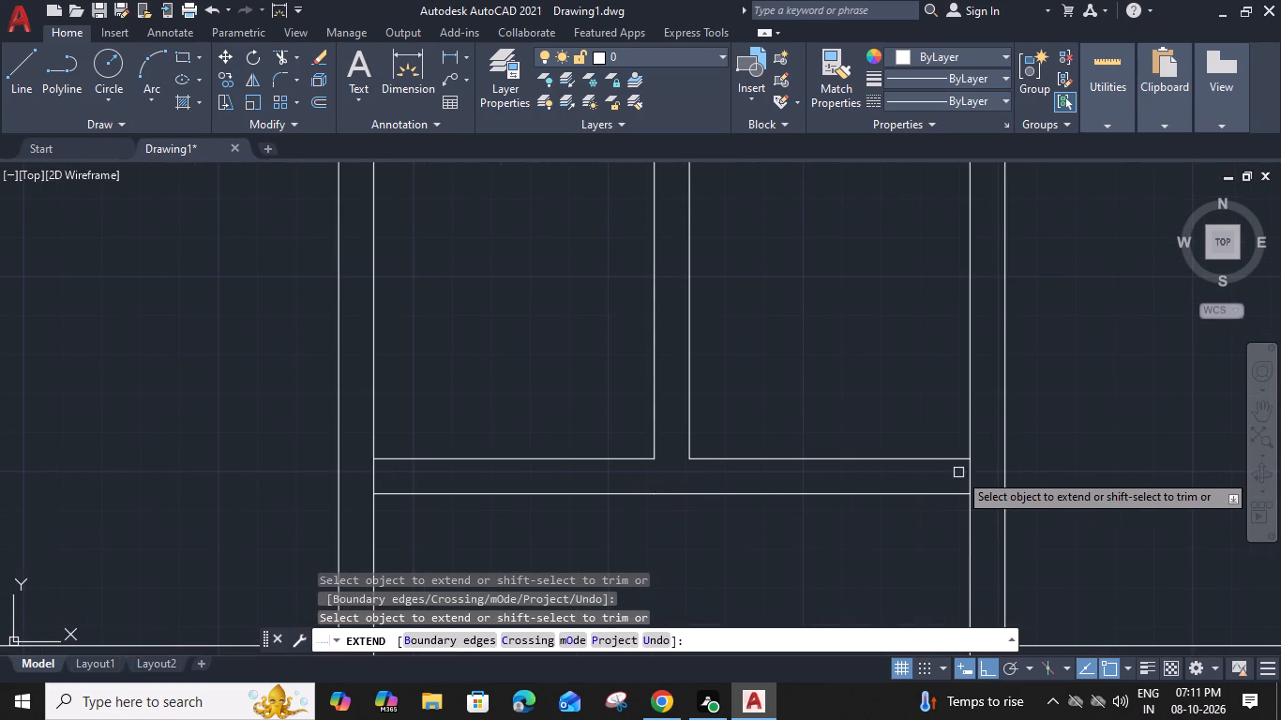
pyautogui.keyDown('shift'); pyautogui.click(971, 477); pyautogui.keyUp('shift')
pyautogui.keyDown('shift'); pyautogui.click(372, 476); pyautogui.keyUp('shift')
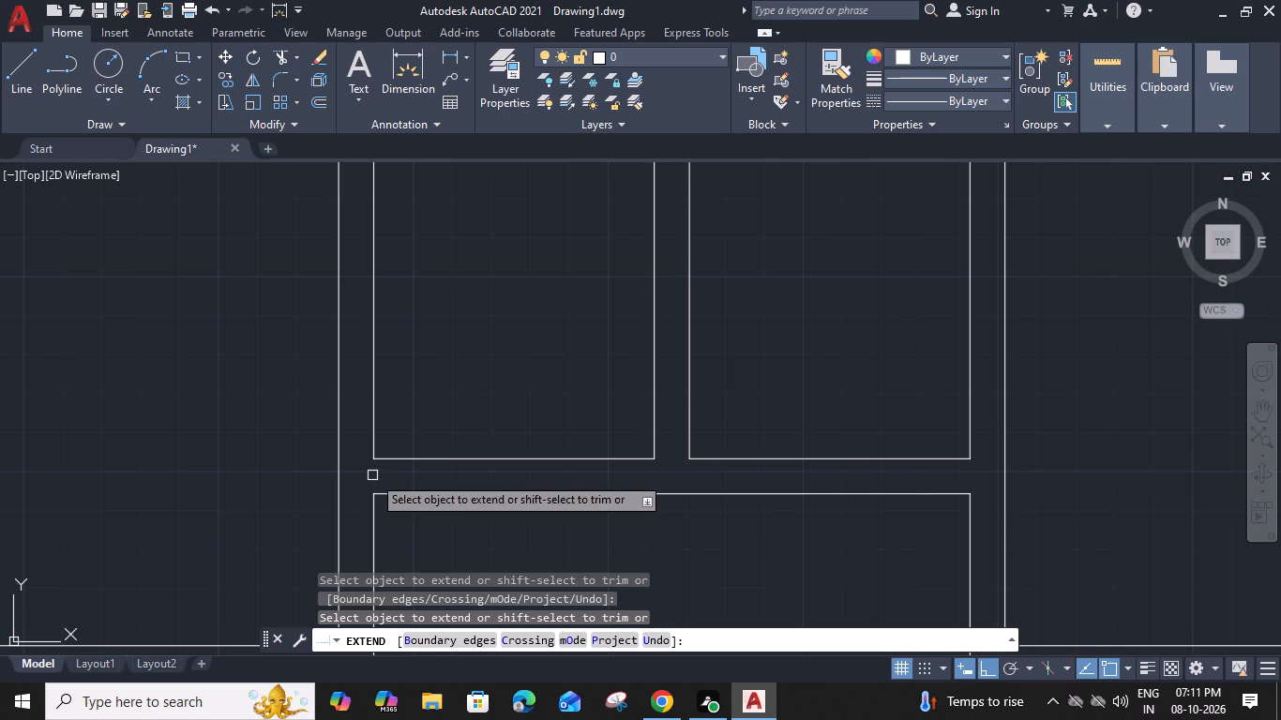
pyautogui.press('Escape')
# Delete the two east wall lines of the southeast room and the short outer south wall piece east of them.
pyautogui.scroll(-2, 374, 480)
pyautogui.moveTo(601, 494); pyautogui.dragTo(706, 413, button='middle')
pyautogui.moveTo(546, 495); pyautogui.dragTo(591, 431, button='middle')
pyautogui.moveTo(589, 464); pyautogui.dragTo(589, 459, button='middle')
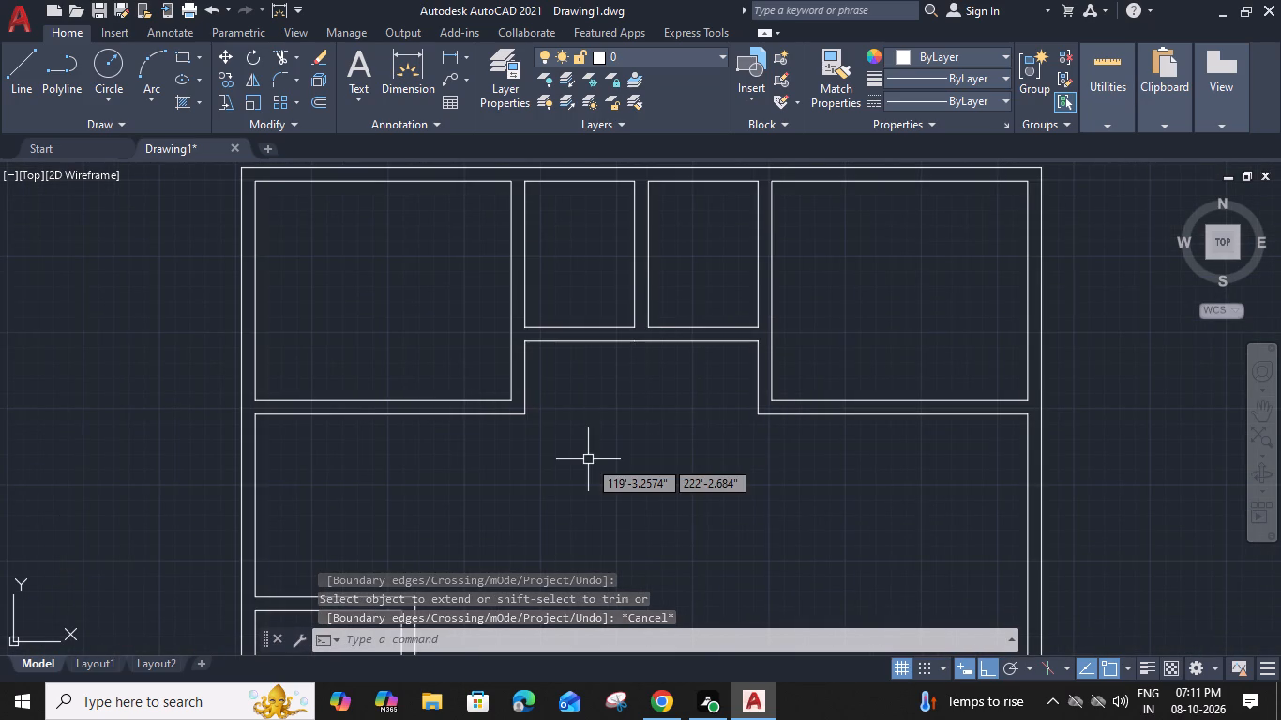
pyautogui.moveTo(589, 459); pyautogui.dragTo(632, 396, button='middle')
pyautogui.scroll(-1, 652, 398)
pyautogui.moveTo(776, 503); pyautogui.dragTo(821, 443, button='middle')
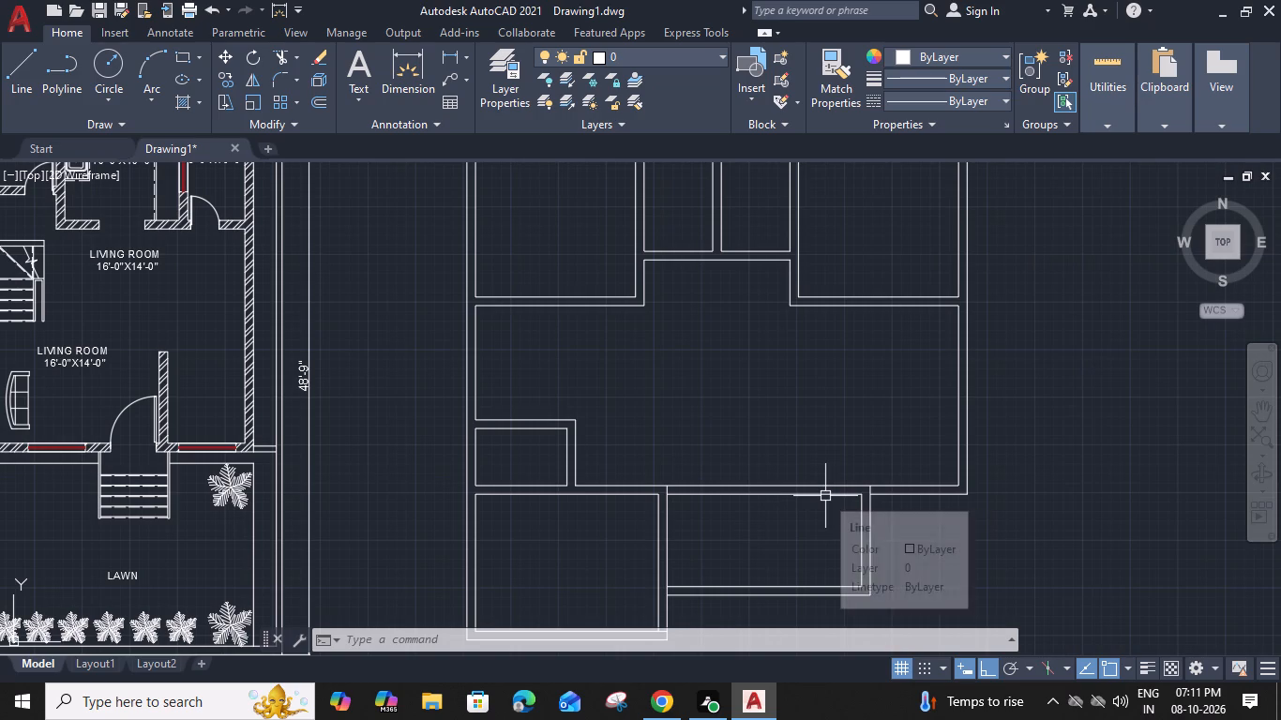
pyautogui.moveTo(858, 434); pyautogui.dragTo(811, 427, button='middle')
pyautogui.moveTo(882, 546); pyautogui.dragTo(880, 545, button='middle')
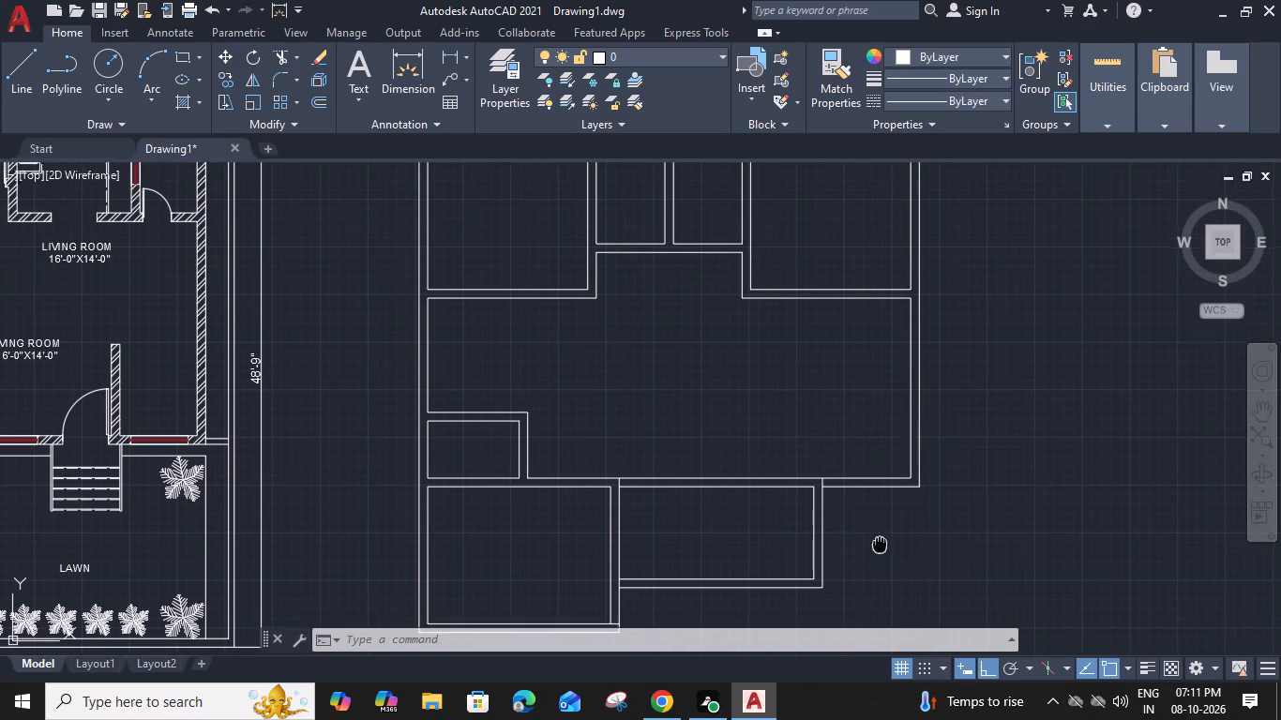
pyautogui.moveTo(880, 545); pyautogui.dragTo(827, 486, button='middle')
pyautogui.click(819, 479)
pyautogui.click(705, 491)
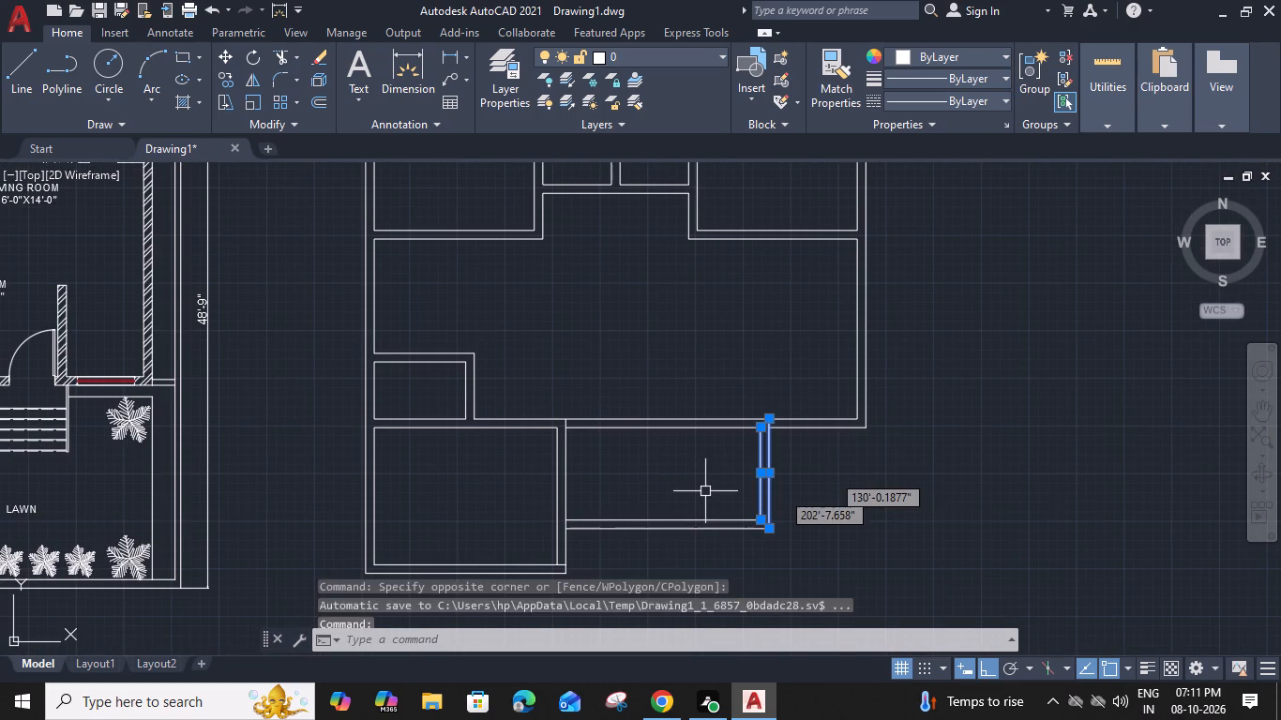
pyautogui.press('Delete')
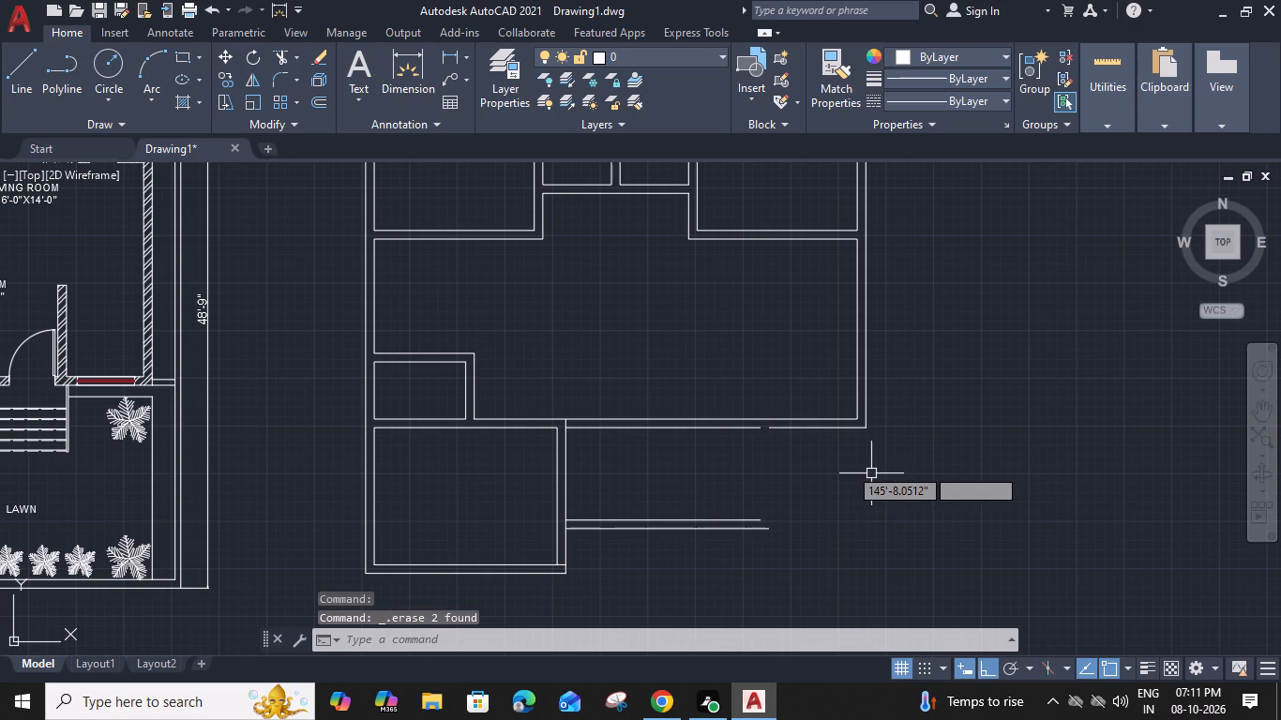
pyautogui.click(813, 425)
pyautogui.press('Delete')
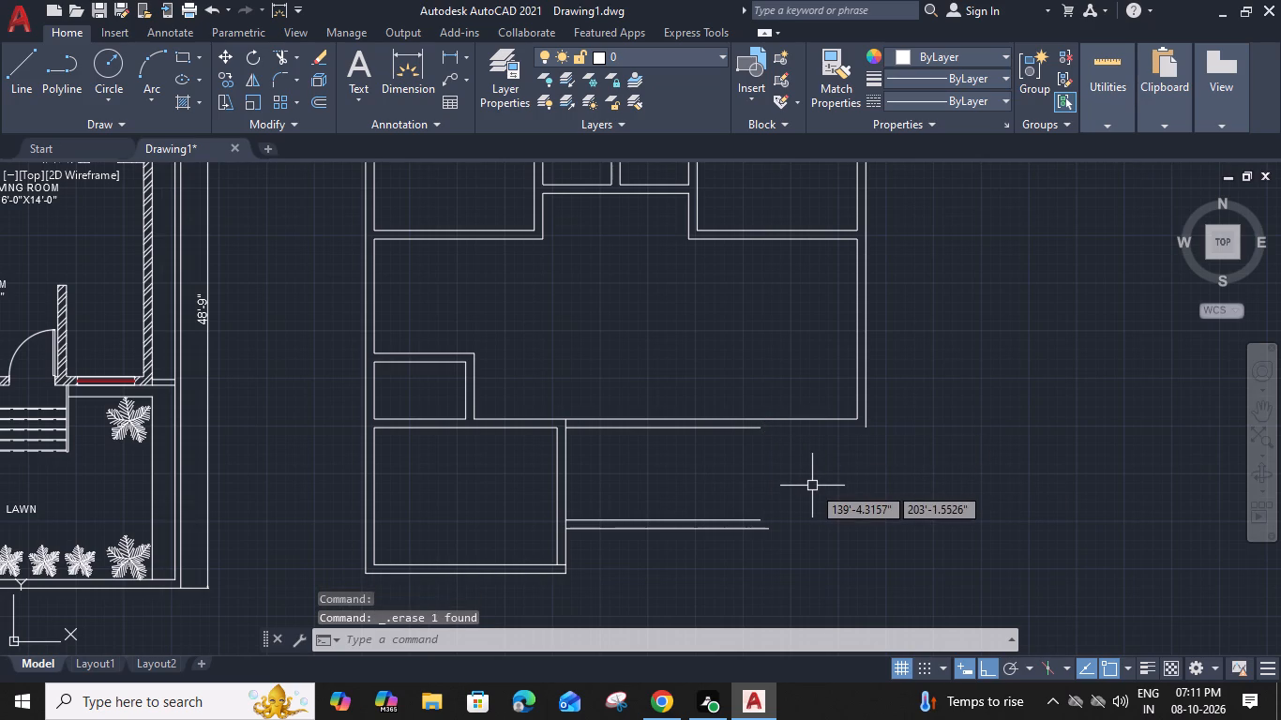
# Fillet the southeast room's inner and outer south wall lines to the house's inner and outer east wall lines.
pyautogui.press('f')
pyautogui.press('space')
pyautogui.press('m')
pyautogui.press('space')
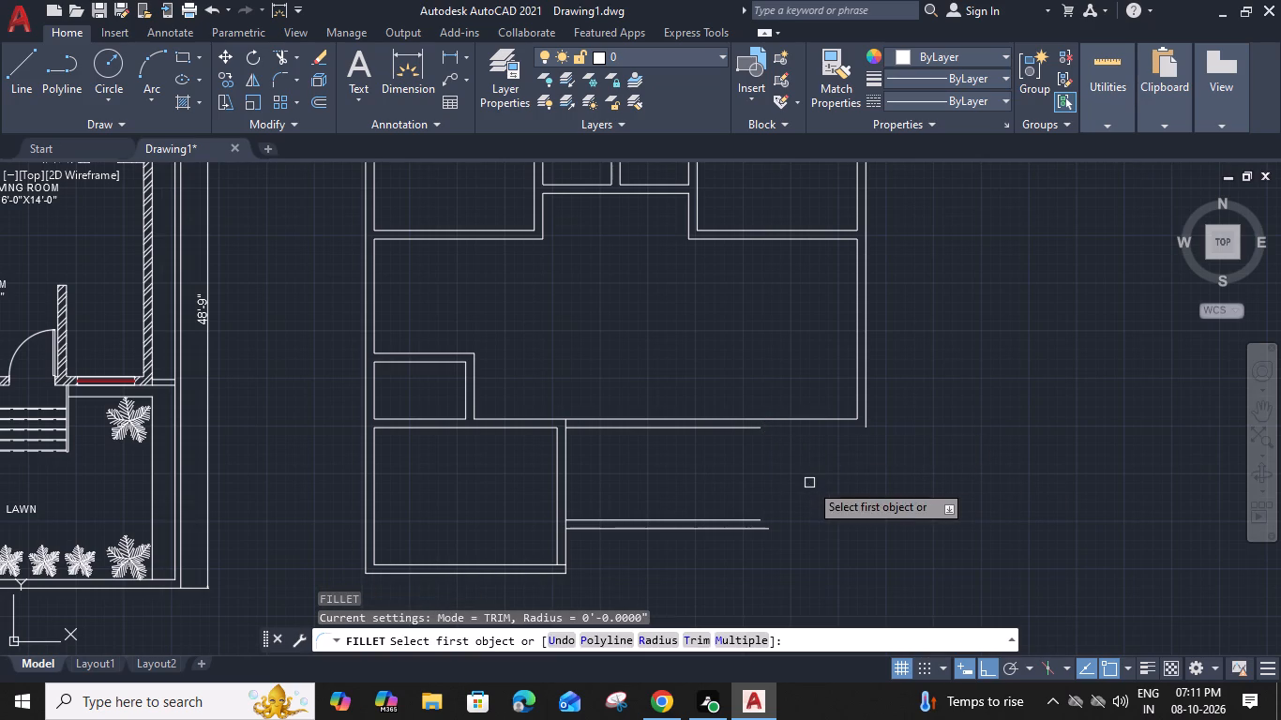
pyautogui.click(701, 518)
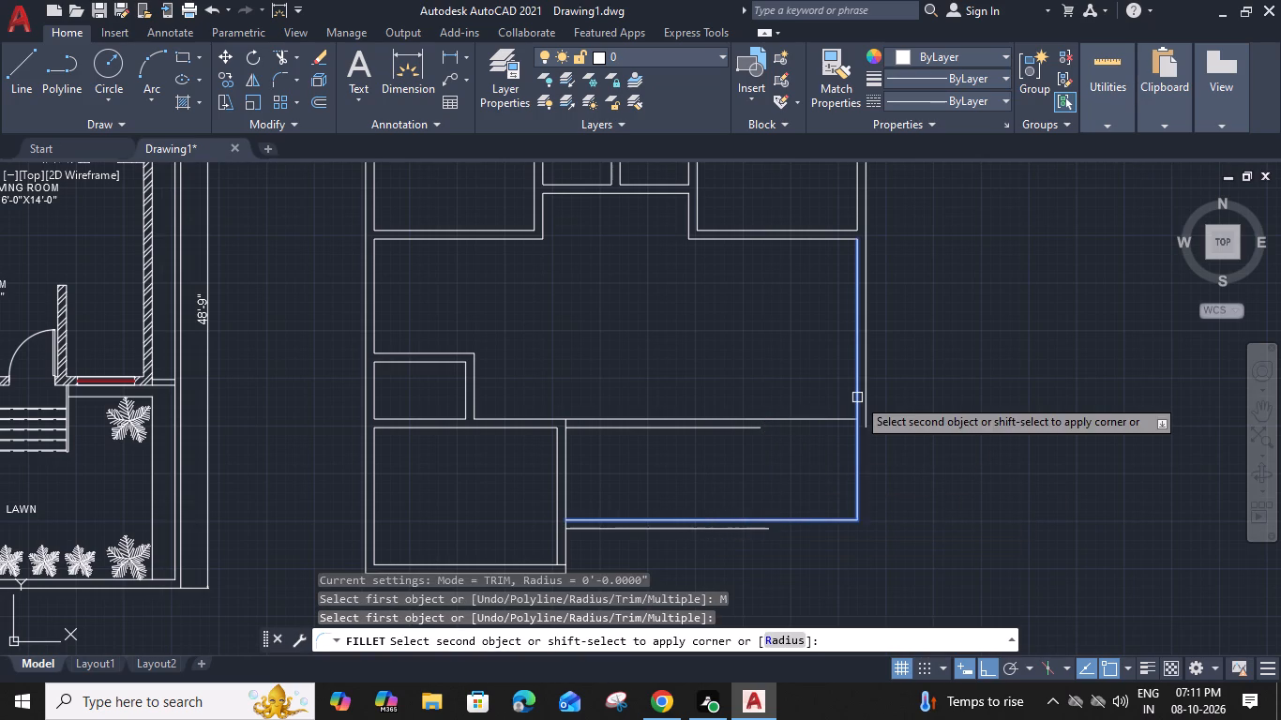
pyautogui.click(857, 397)
pyautogui.click(736, 527)
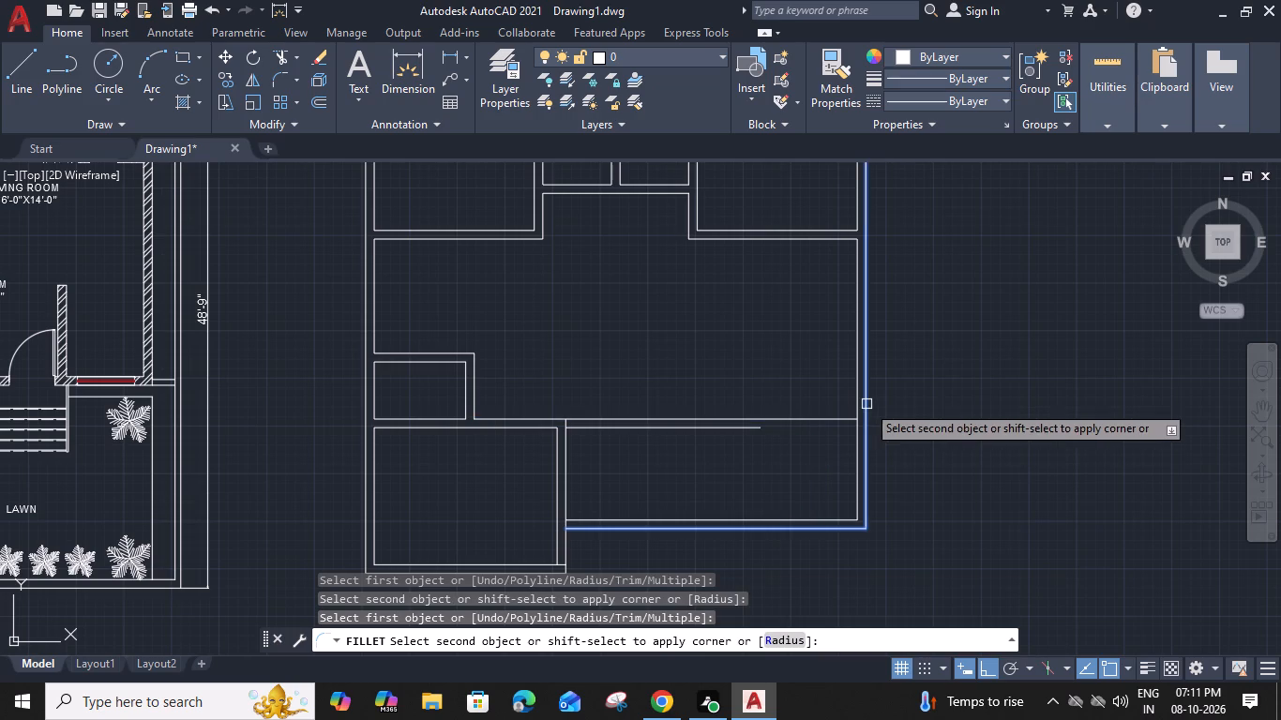
pyautogui.click(867, 404)
pyautogui.press('Escape')
# Extend the southeast room's north line to the east wall and trim the stubs at both ends of its west wall line.
pyautogui.write('TR')
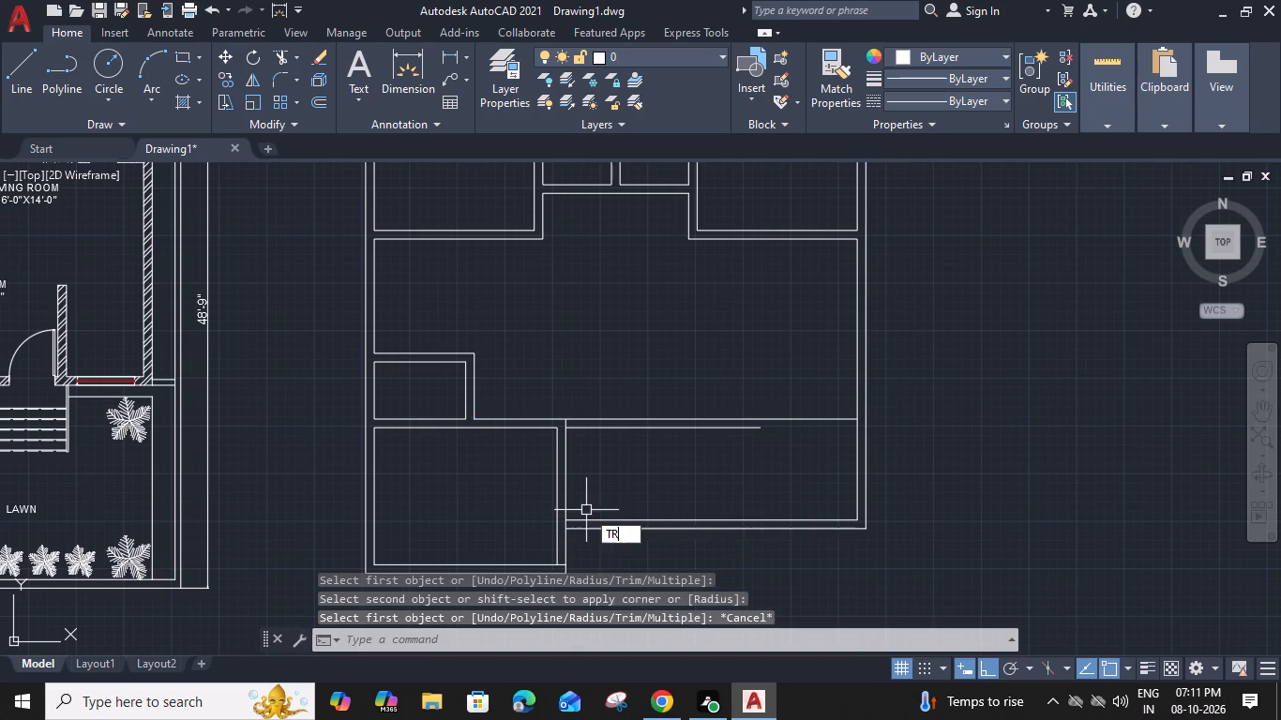
pyautogui.press('space')
pyautogui.scroll(1, 565, 521)
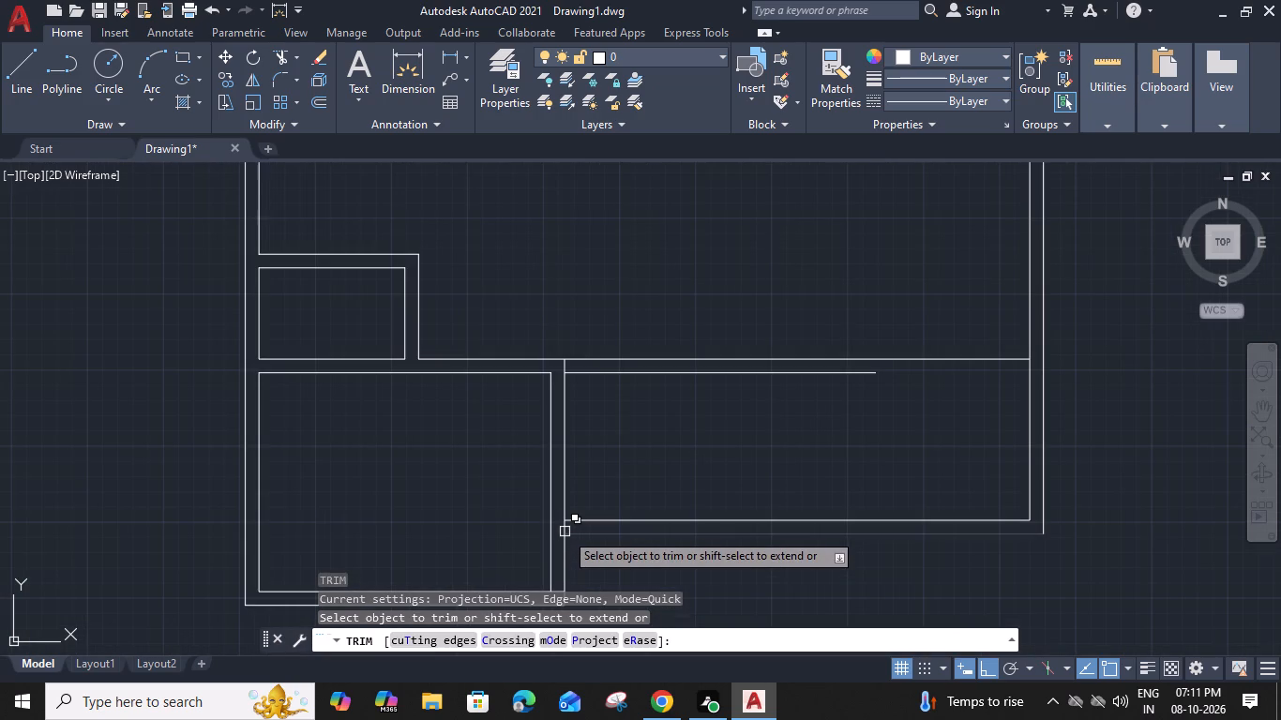
pyautogui.click(565, 528)
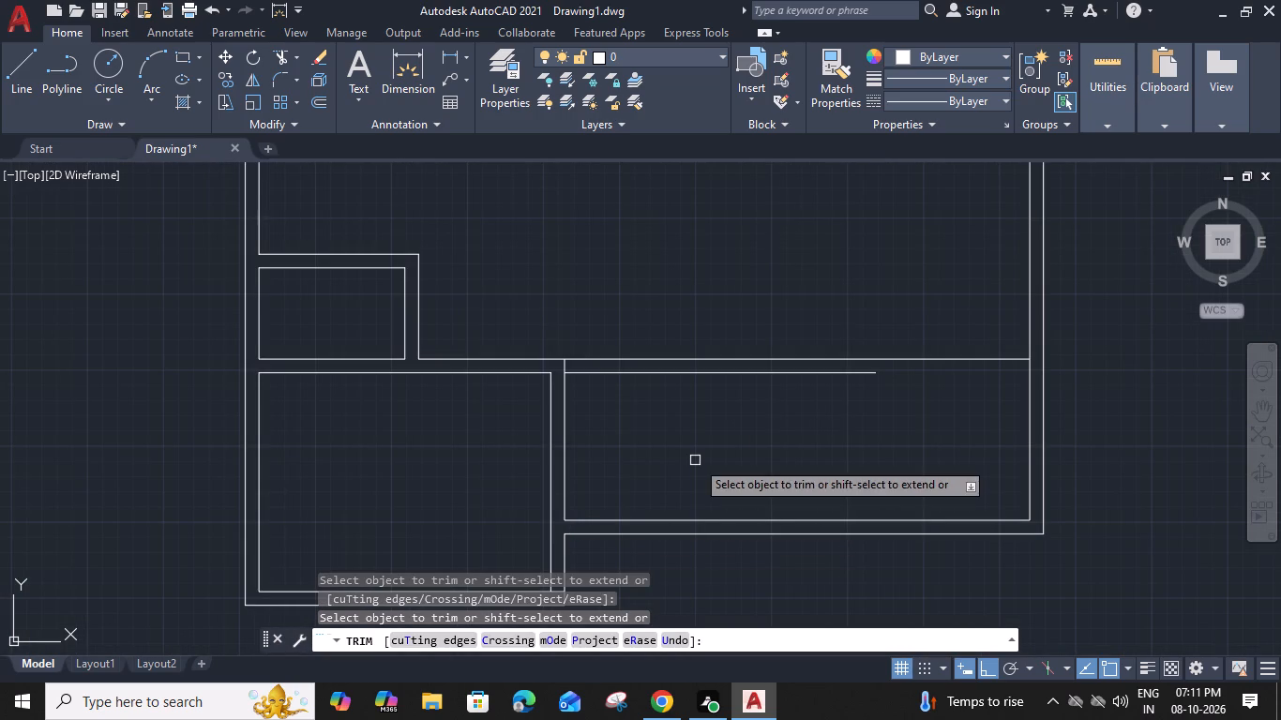
pyautogui.keyDown('shift'); pyautogui.click(758, 377); pyautogui.keyUp('shift')
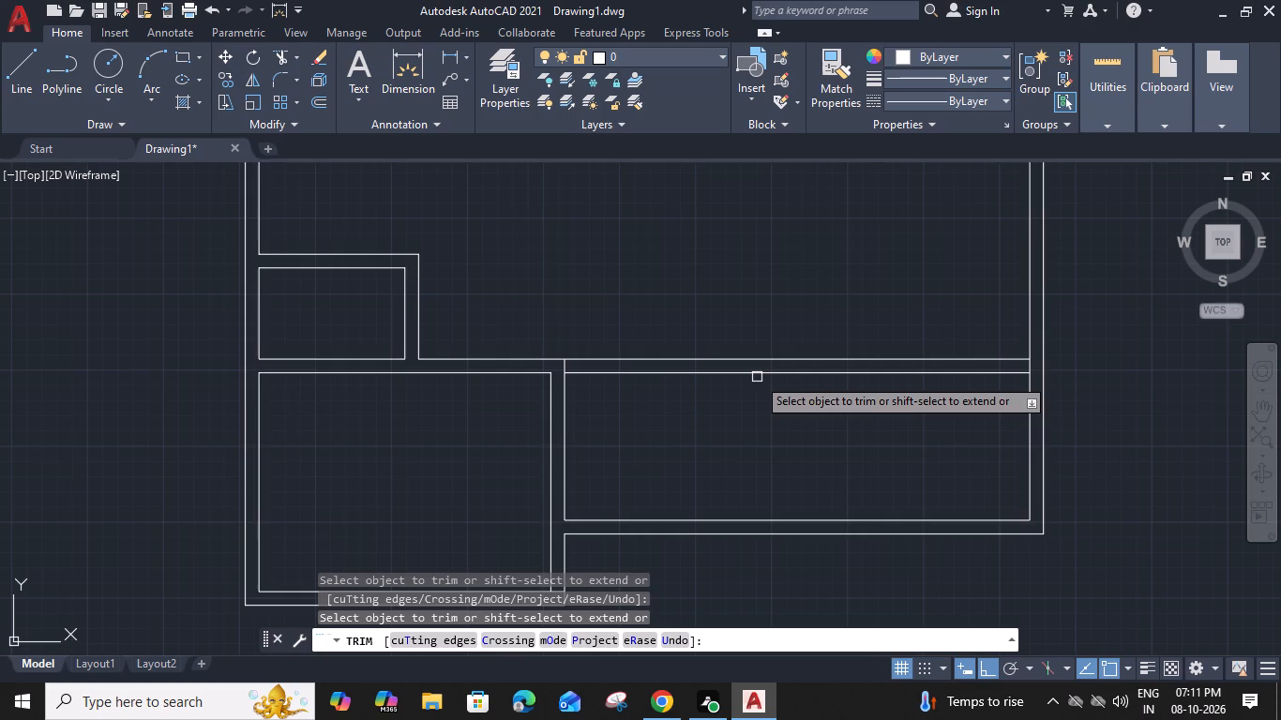
pyautogui.scroll(2, 583, 352)
pyautogui.keyDown('shift'); pyautogui.click(536, 382); pyautogui.keyUp('shift')
pyautogui.click(536, 382)
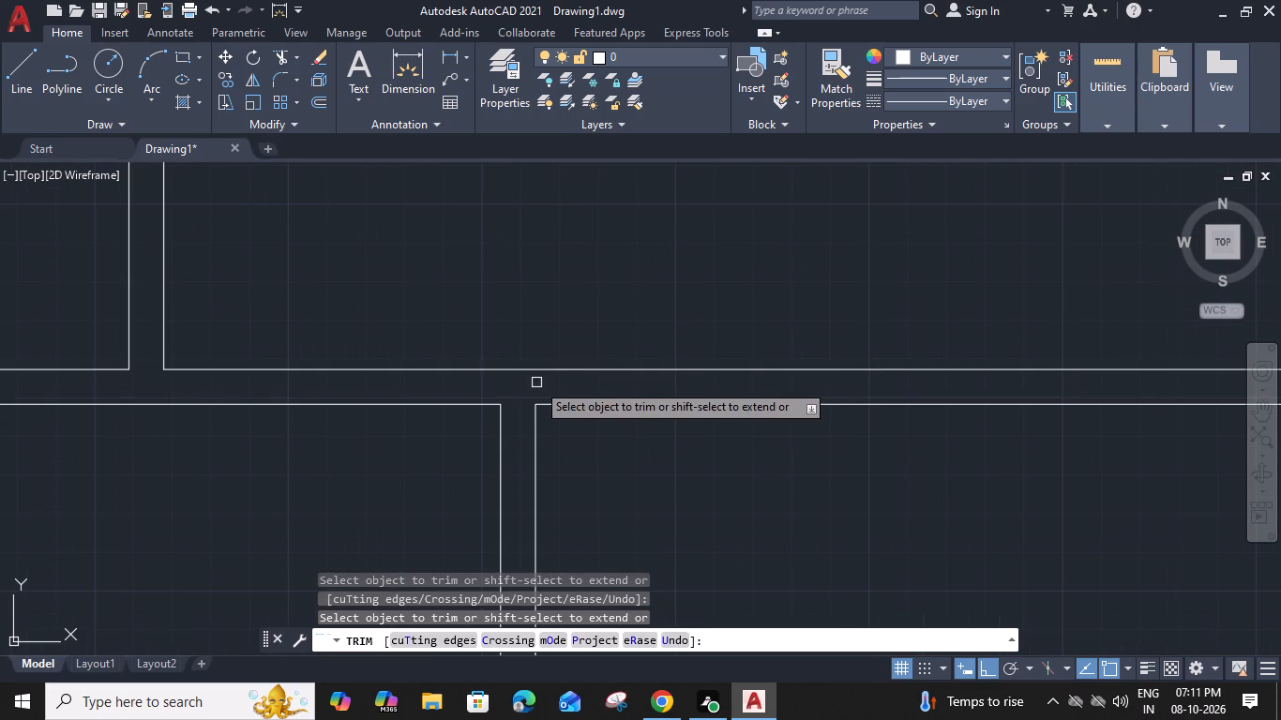
pyautogui.press('Escape')
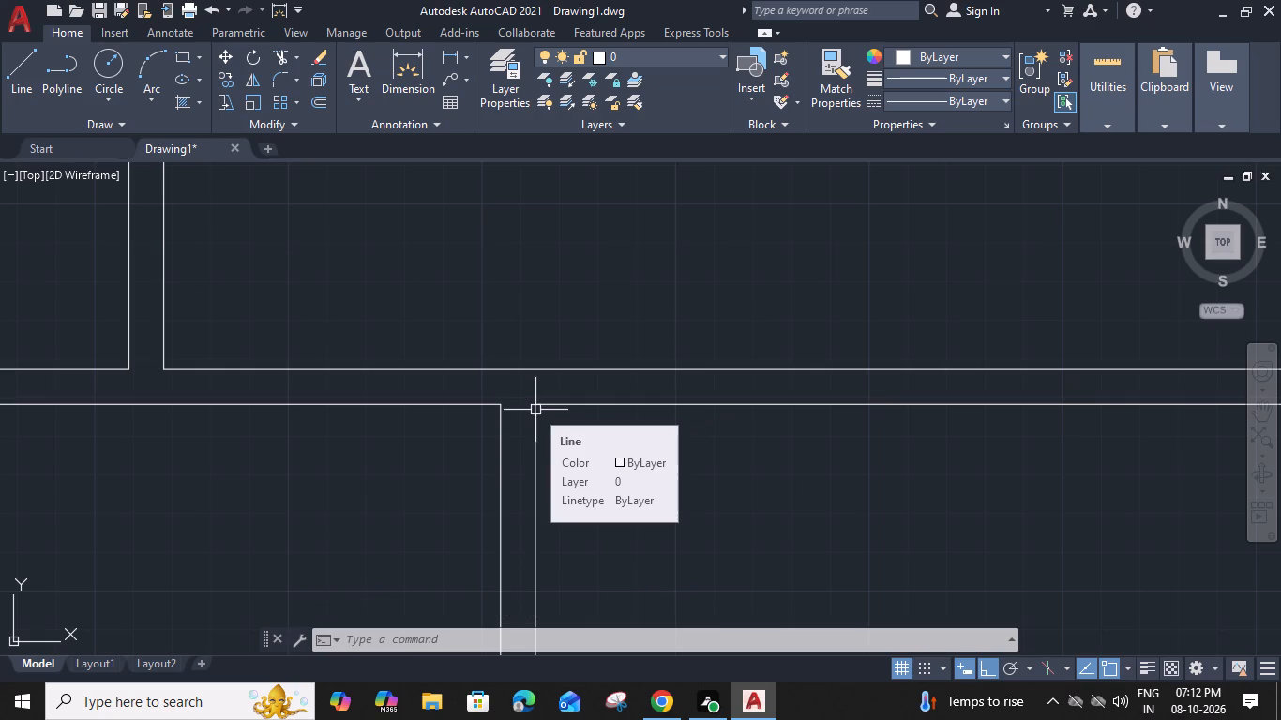
# Trim the wall-line stubs at the southeast room's northeast corner and the southwest room's southeast corner.
pyautogui.scroll(-2, 652, 464)
pyautogui.moveTo(658, 478); pyautogui.dragTo(620, 359, button='middle')
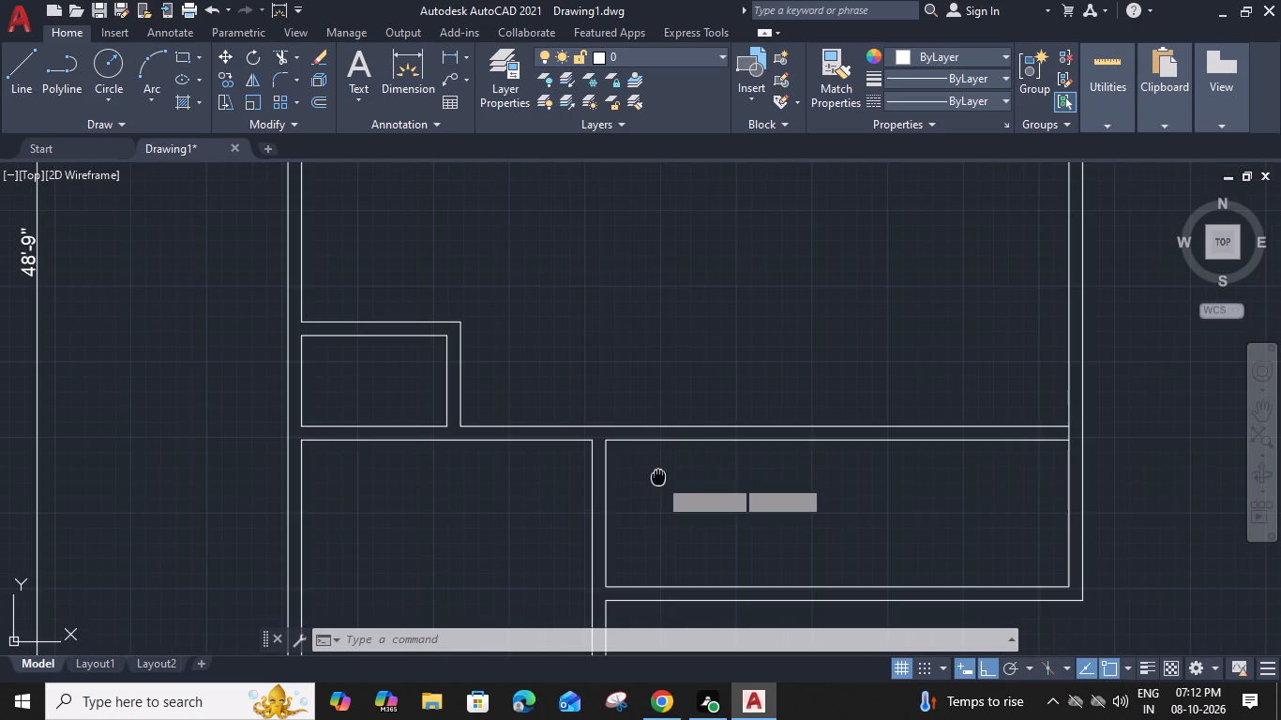
pyautogui.moveTo(620, 359); pyautogui.dragTo(604, 346, button='middle')
pyautogui.write('TR')
pyautogui.press('space')
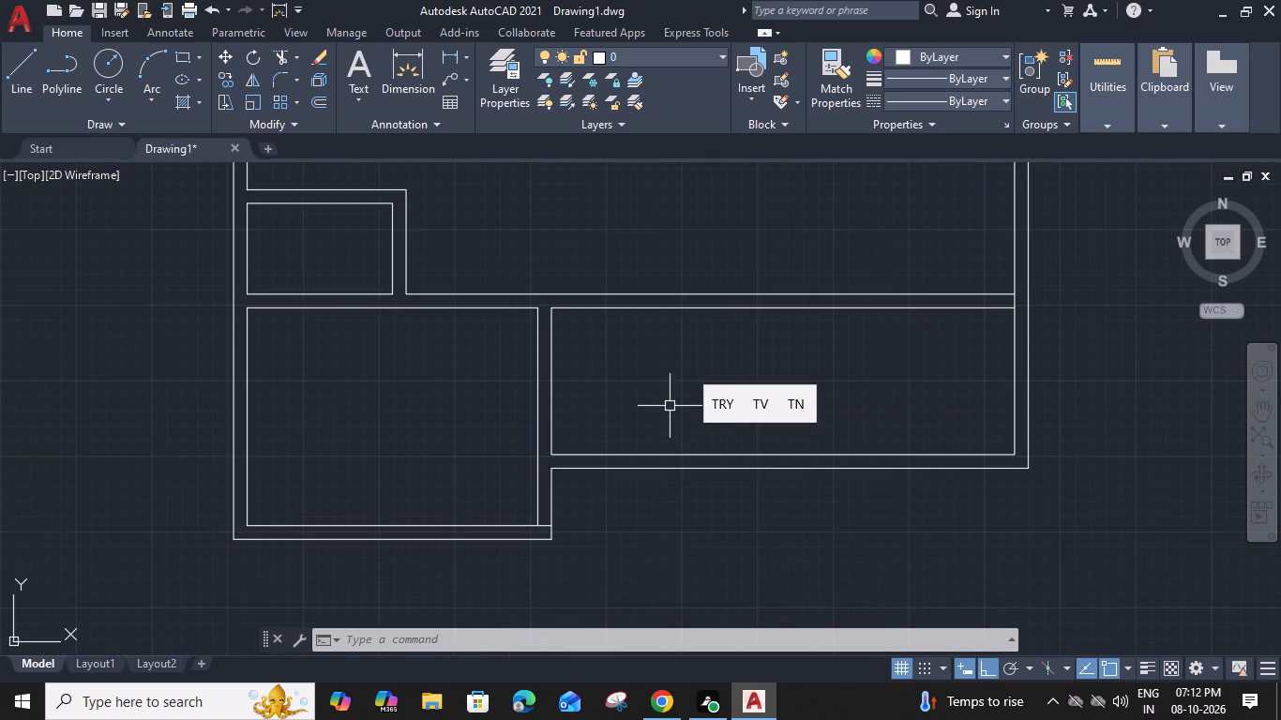
pyautogui.click(1017, 300)
pyautogui.scroll(1, 546, 525)
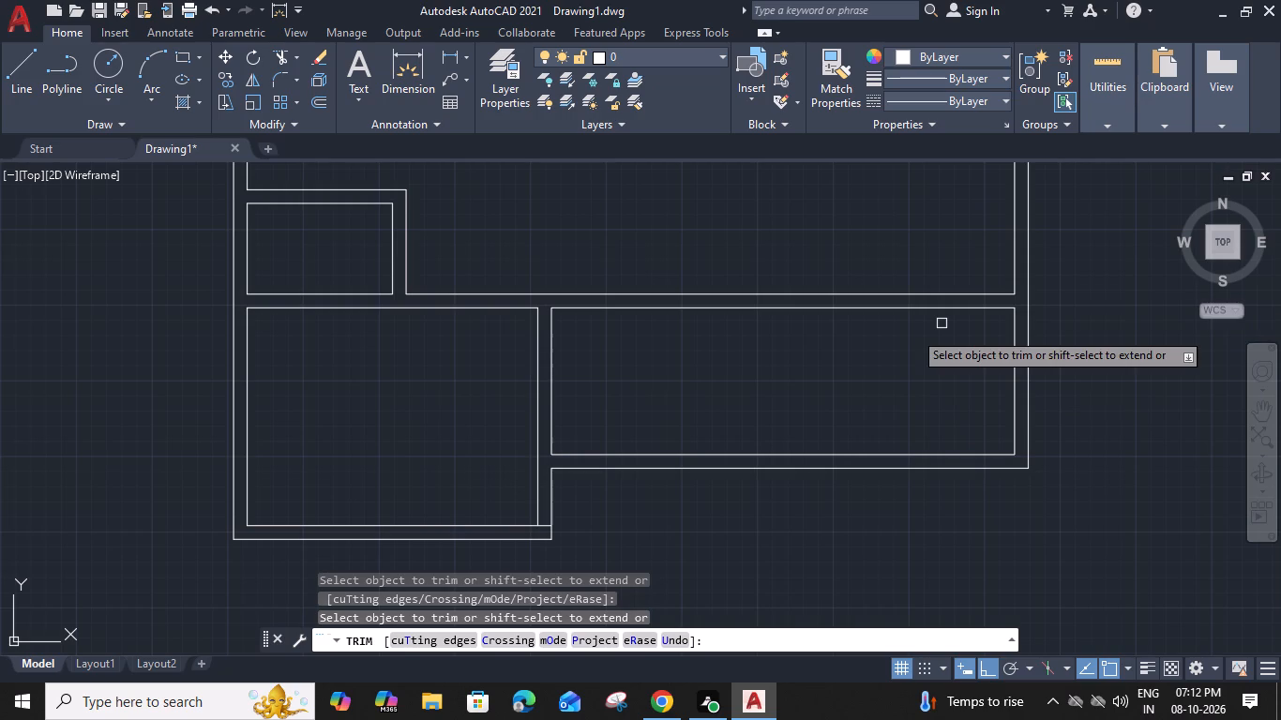
pyautogui.click(546, 525)
pyautogui.scroll(-2, 544, 525)
pyautogui.moveTo(590, 418); pyautogui.dragTo(591, 441, button='middle')
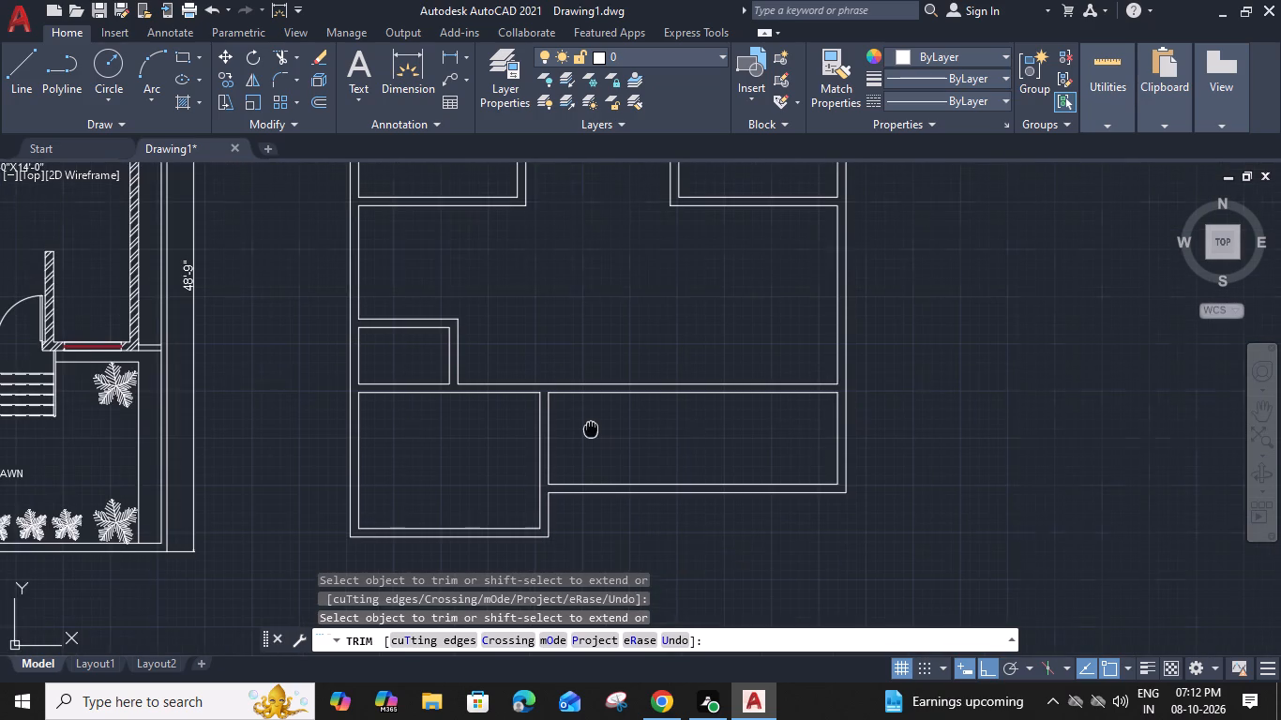
pyautogui.moveTo(591, 441); pyautogui.dragTo(614, 607, button='middle')
pyautogui.press('Escape')
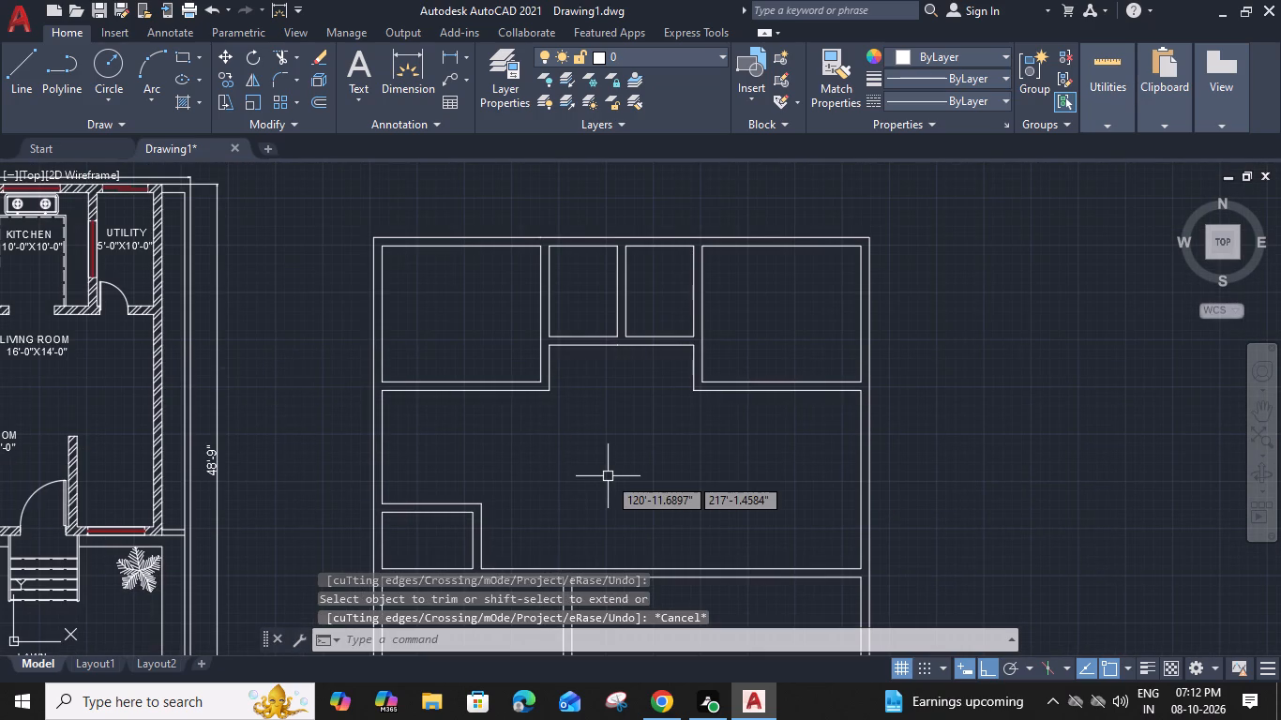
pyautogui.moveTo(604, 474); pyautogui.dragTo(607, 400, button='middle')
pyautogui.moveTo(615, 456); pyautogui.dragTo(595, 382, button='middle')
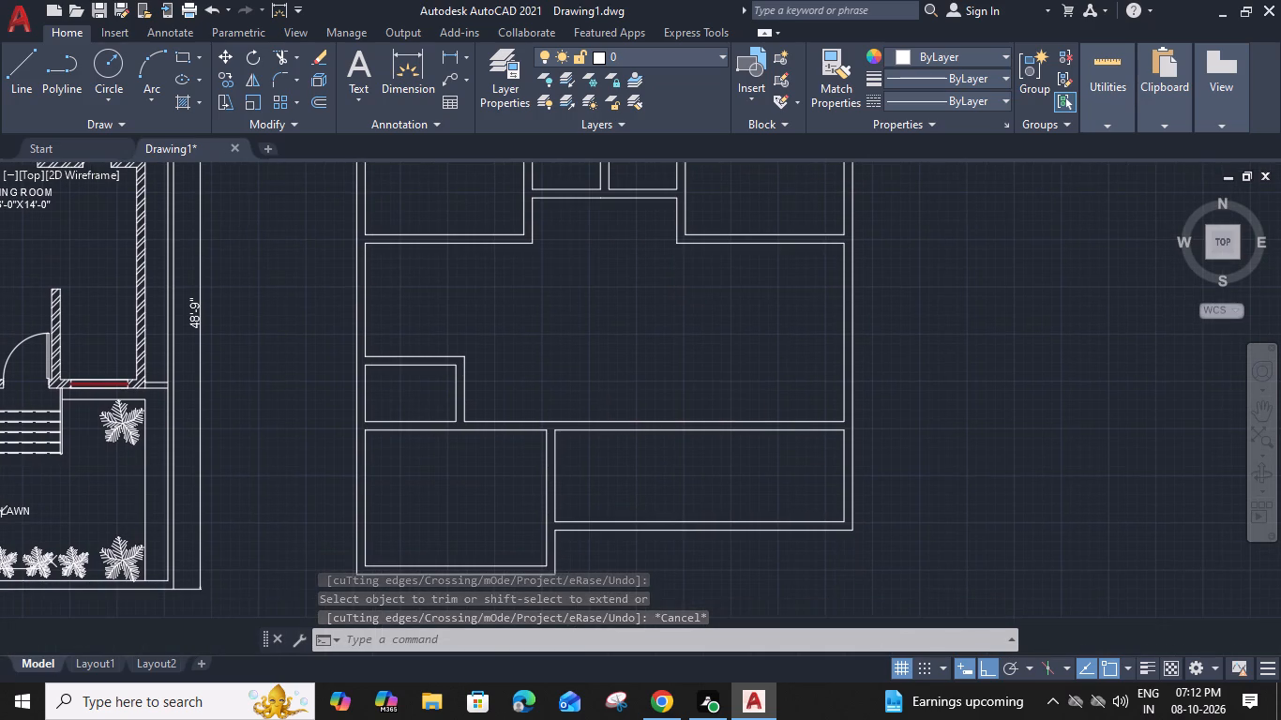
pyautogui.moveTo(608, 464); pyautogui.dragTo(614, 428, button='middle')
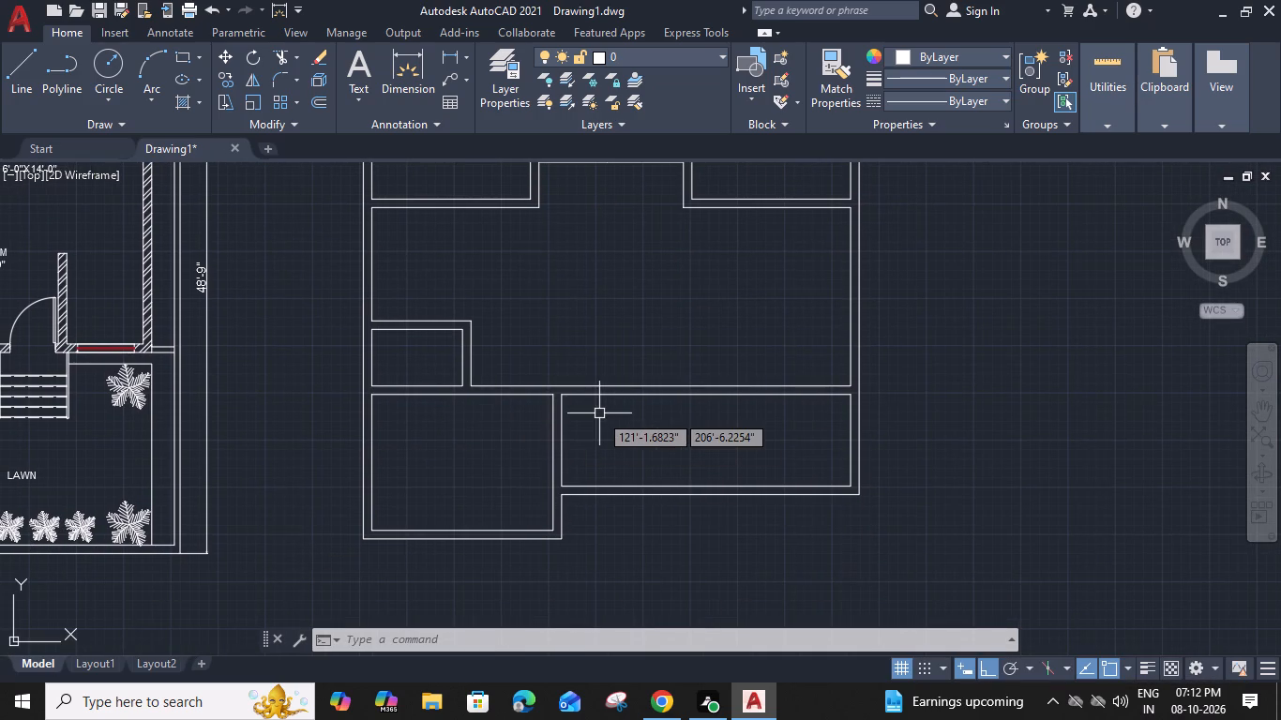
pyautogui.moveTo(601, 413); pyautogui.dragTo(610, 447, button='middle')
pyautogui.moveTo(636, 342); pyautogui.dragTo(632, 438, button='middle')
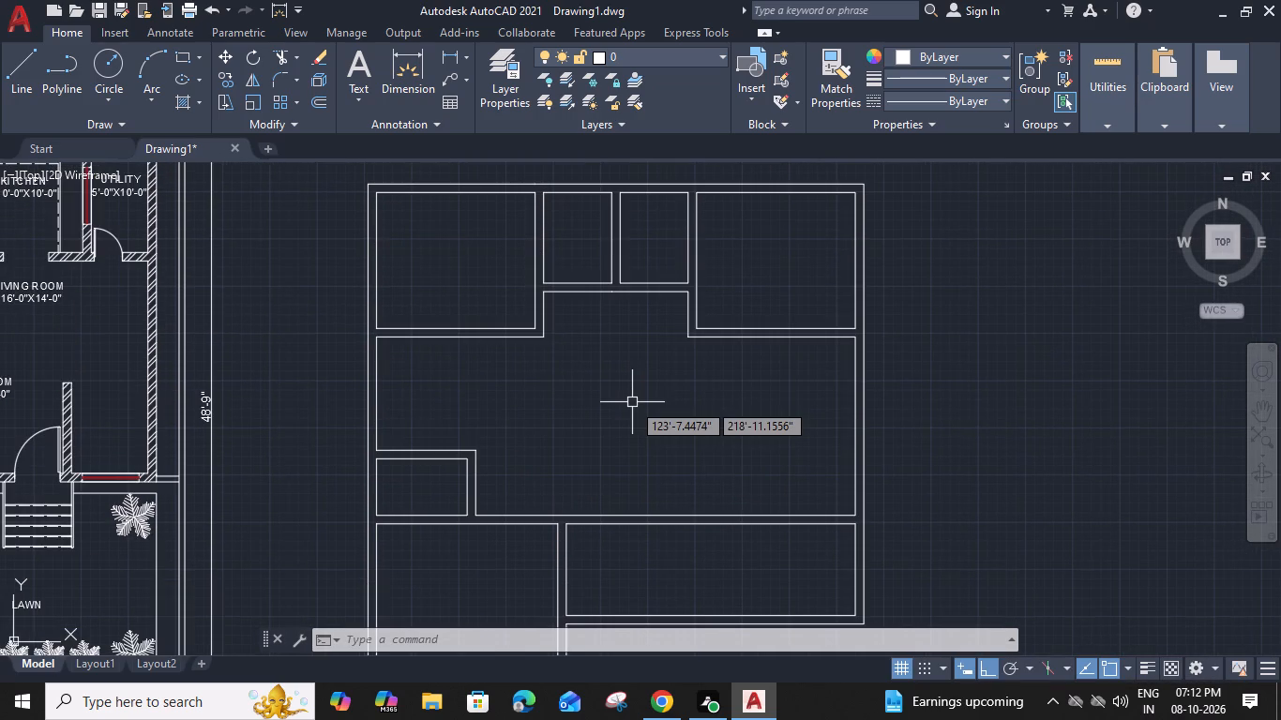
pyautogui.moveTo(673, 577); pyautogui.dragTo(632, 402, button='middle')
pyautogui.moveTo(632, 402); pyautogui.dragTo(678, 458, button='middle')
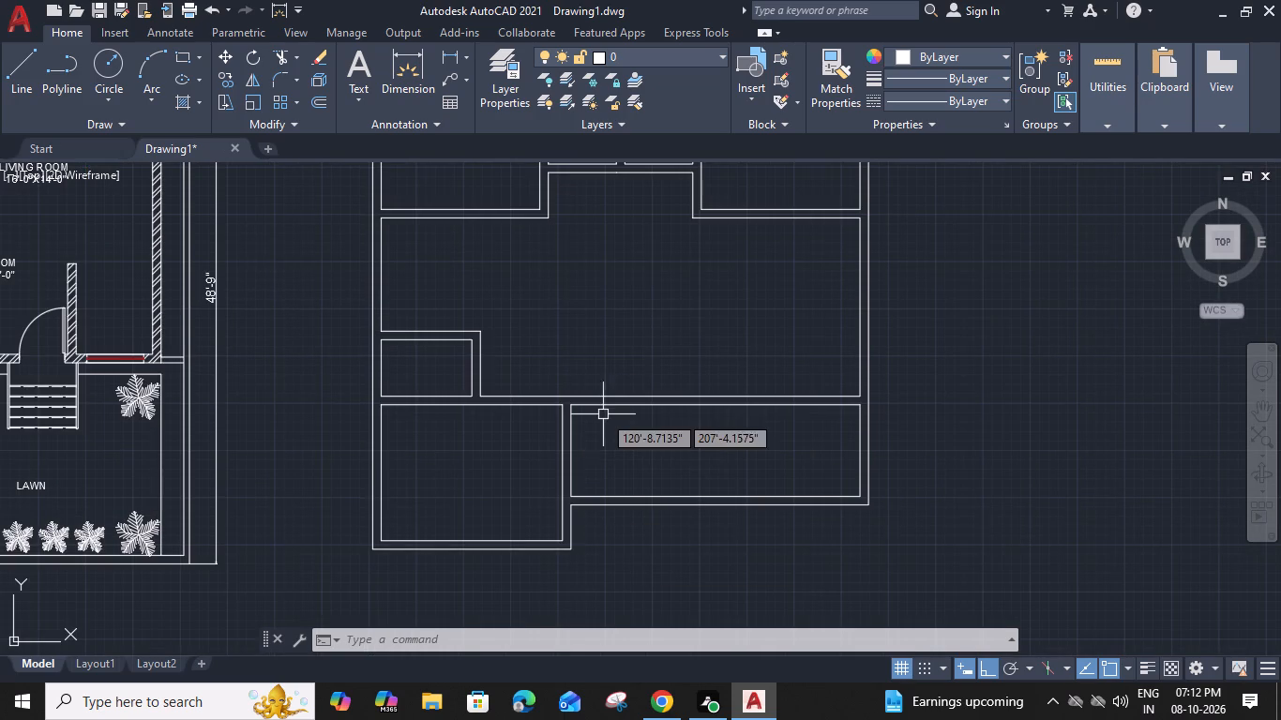
# Draw two short vertical lines across the horizontal wall, continuing both faces of the wall between the southwest and southeast rooms.
pyautogui.write('L')
pyautogui.press('space')
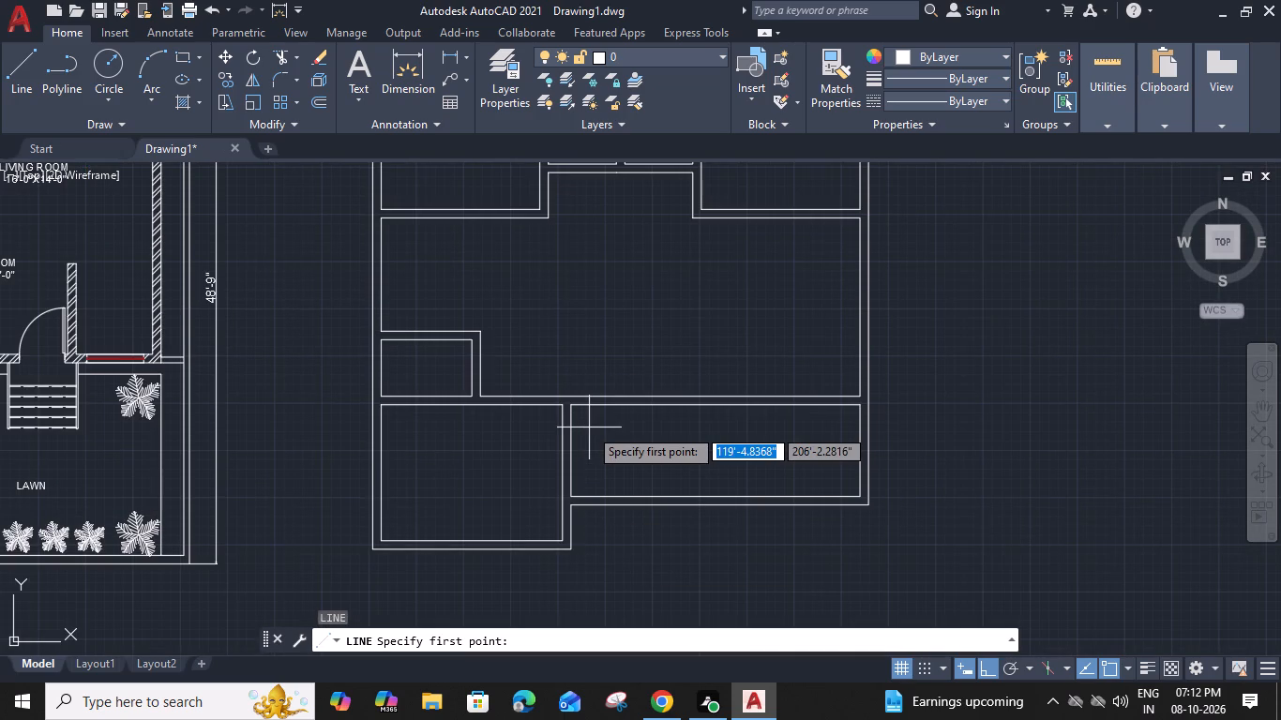
pyautogui.scroll(2, 560, 416)
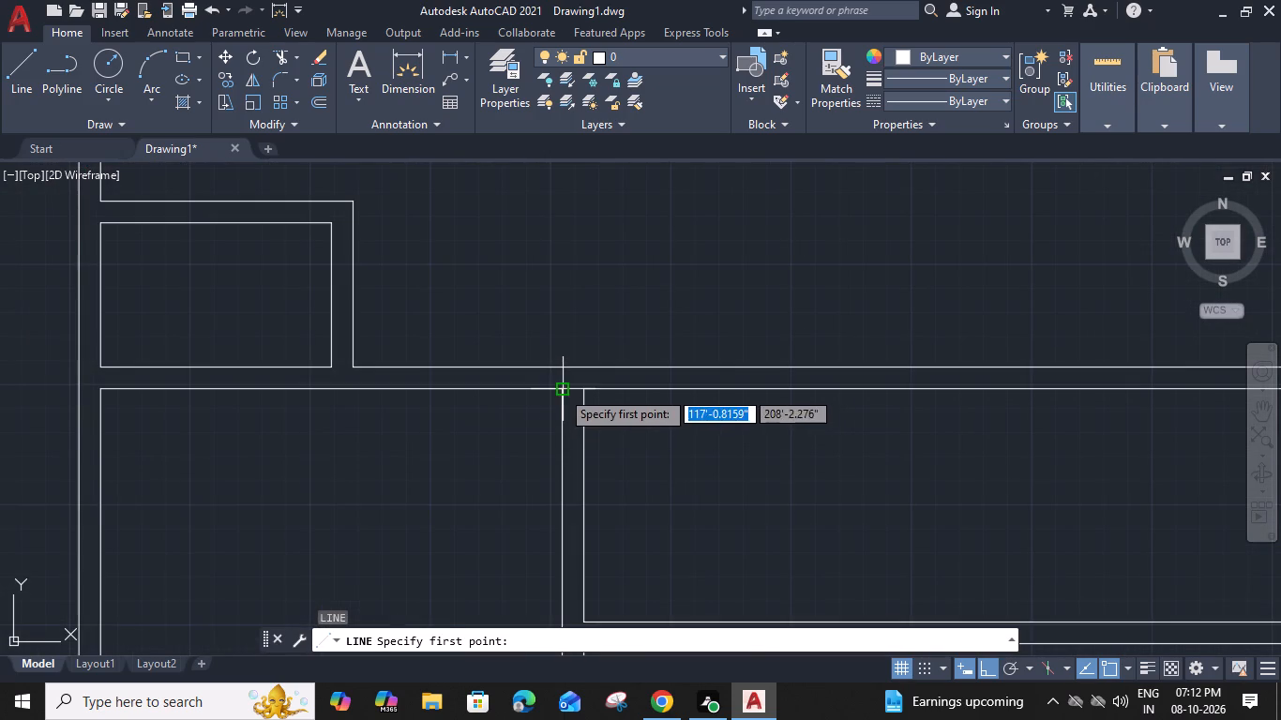
pyautogui.click(561, 390)
pyautogui.click(561, 367)
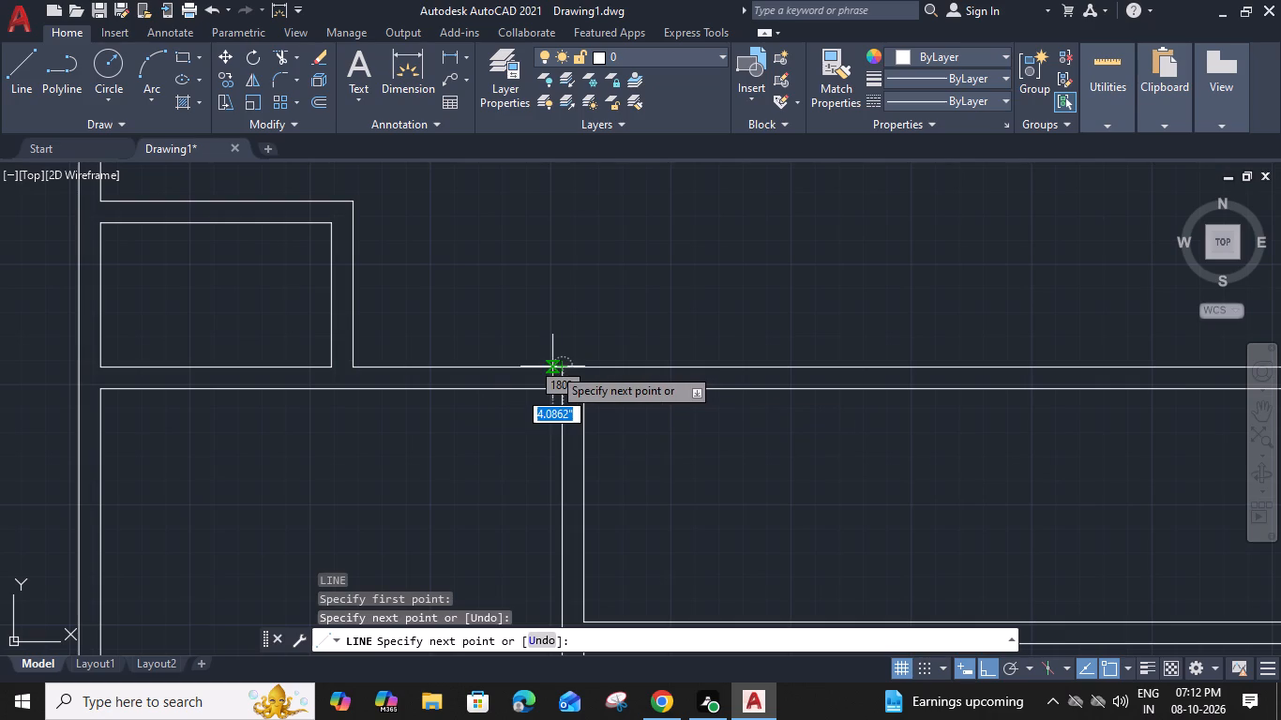
pyautogui.press('Escape')
pyautogui.press('space')
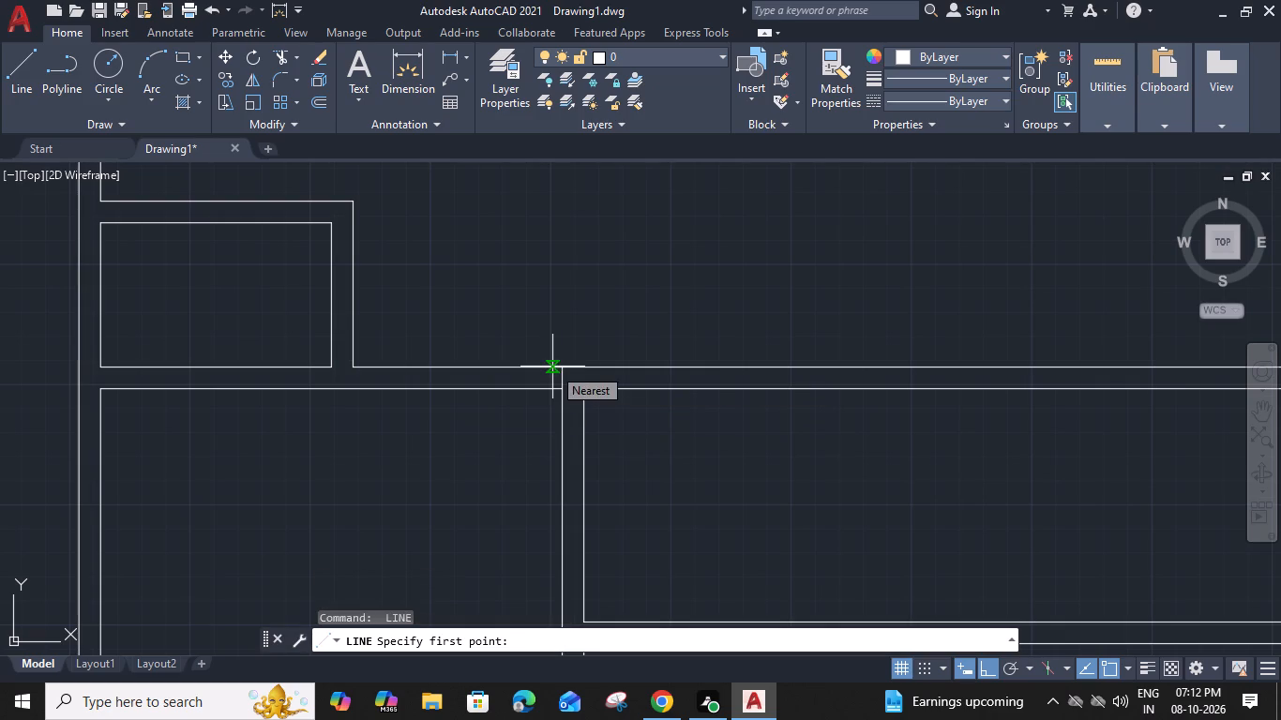
pyautogui.click(582, 389)
pyautogui.click(580, 365)
pyautogui.press('Escape')
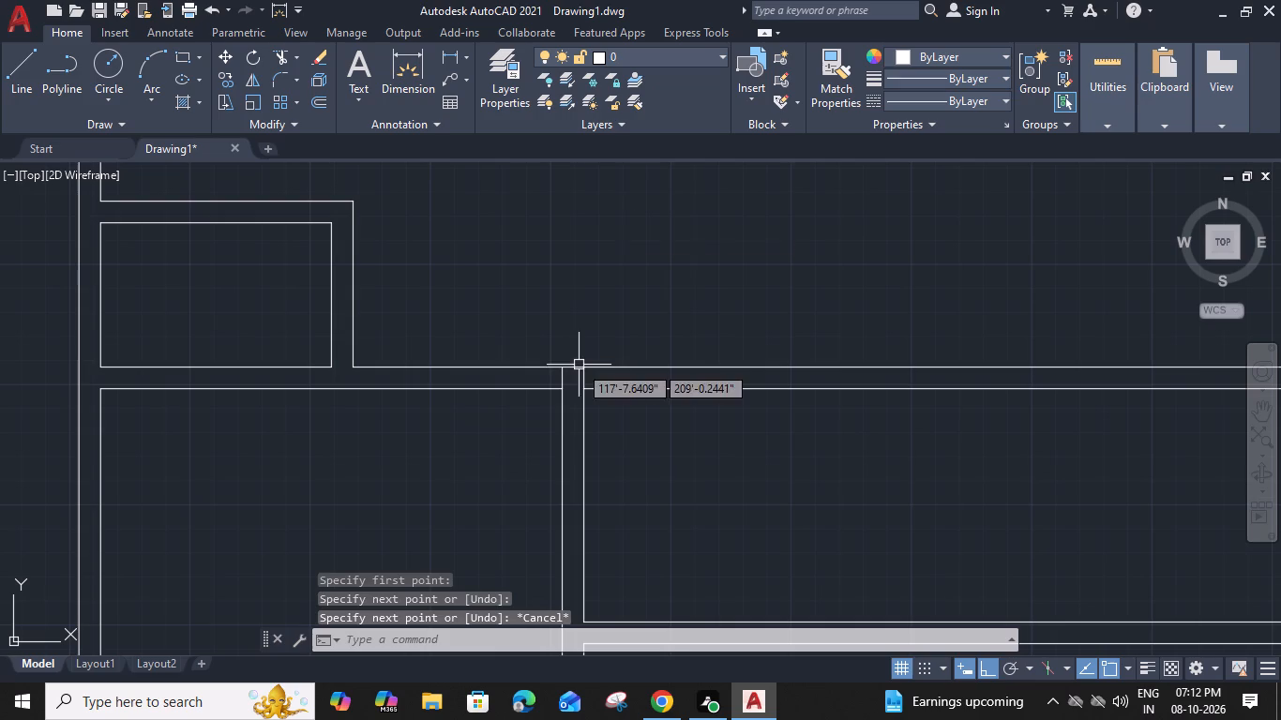
# Draw a short vertical line across the wall from the small west room's inner southeast corner to the southwest room's north line.
pyautogui.moveTo(628, 228); pyautogui.dragTo(798, 278, button='middle')
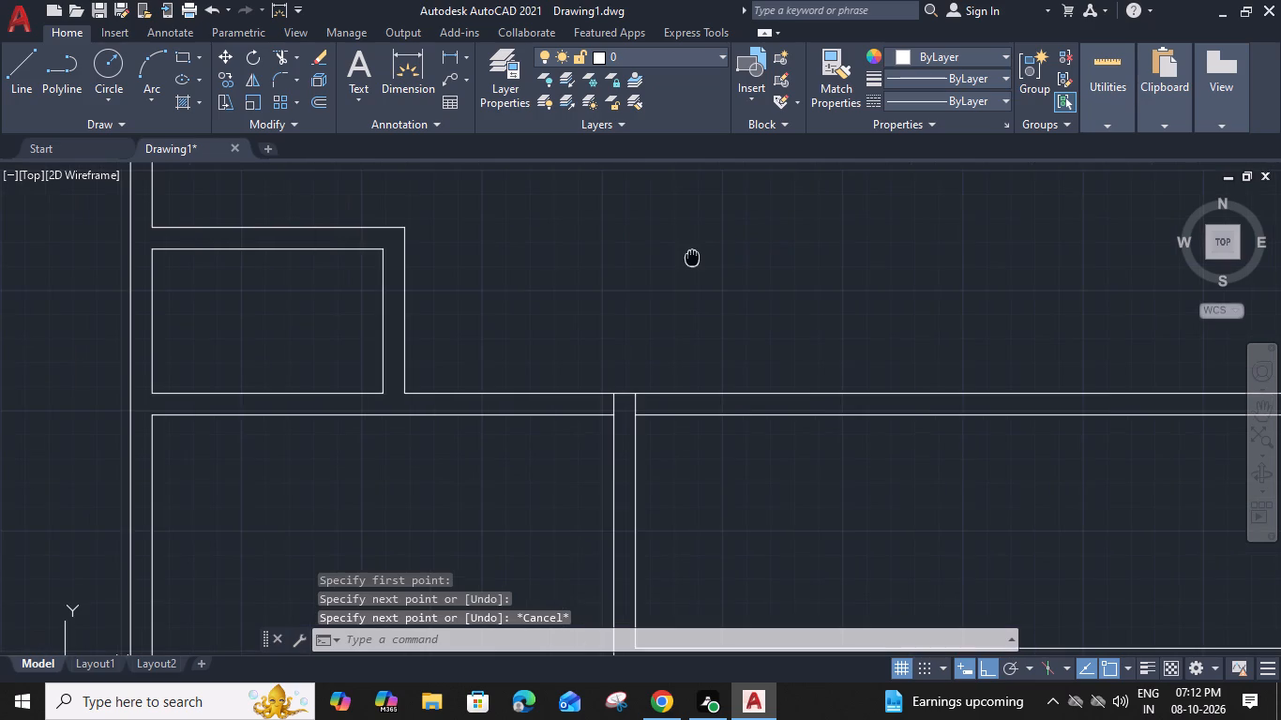
pyautogui.write('L')
pyautogui.press('space')
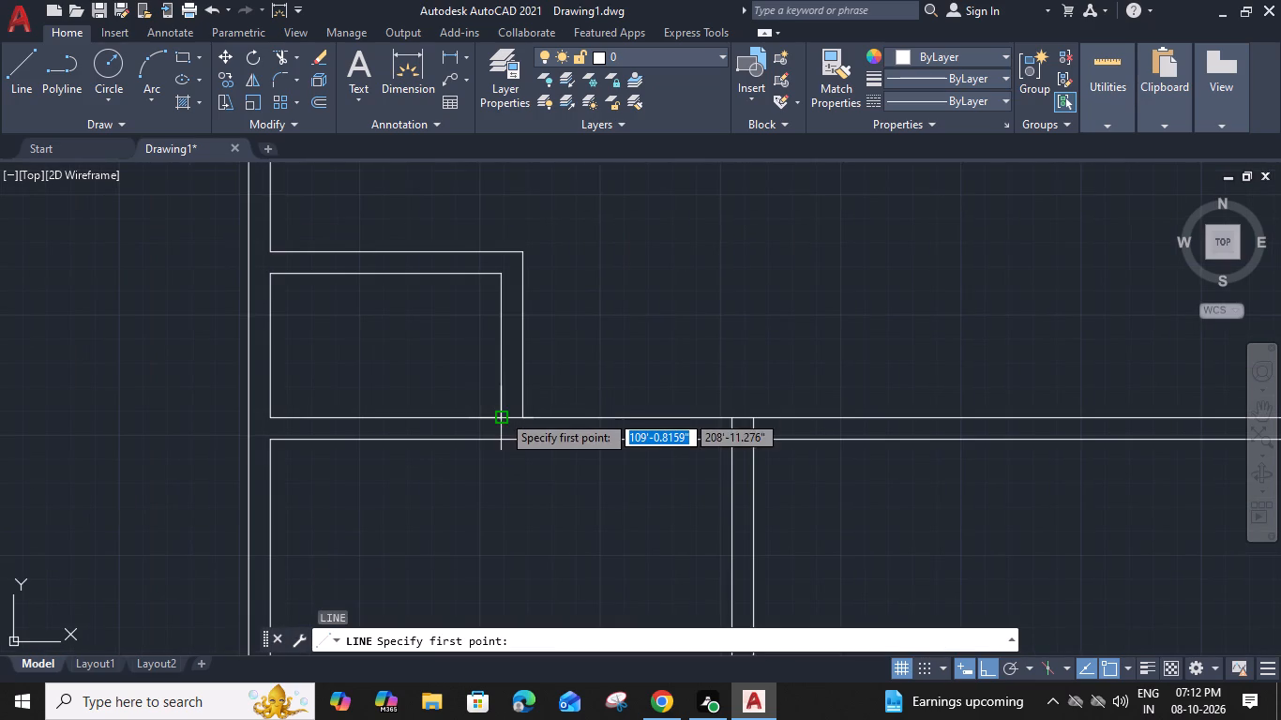
pyautogui.click(502, 413)
pyautogui.click(500, 438)
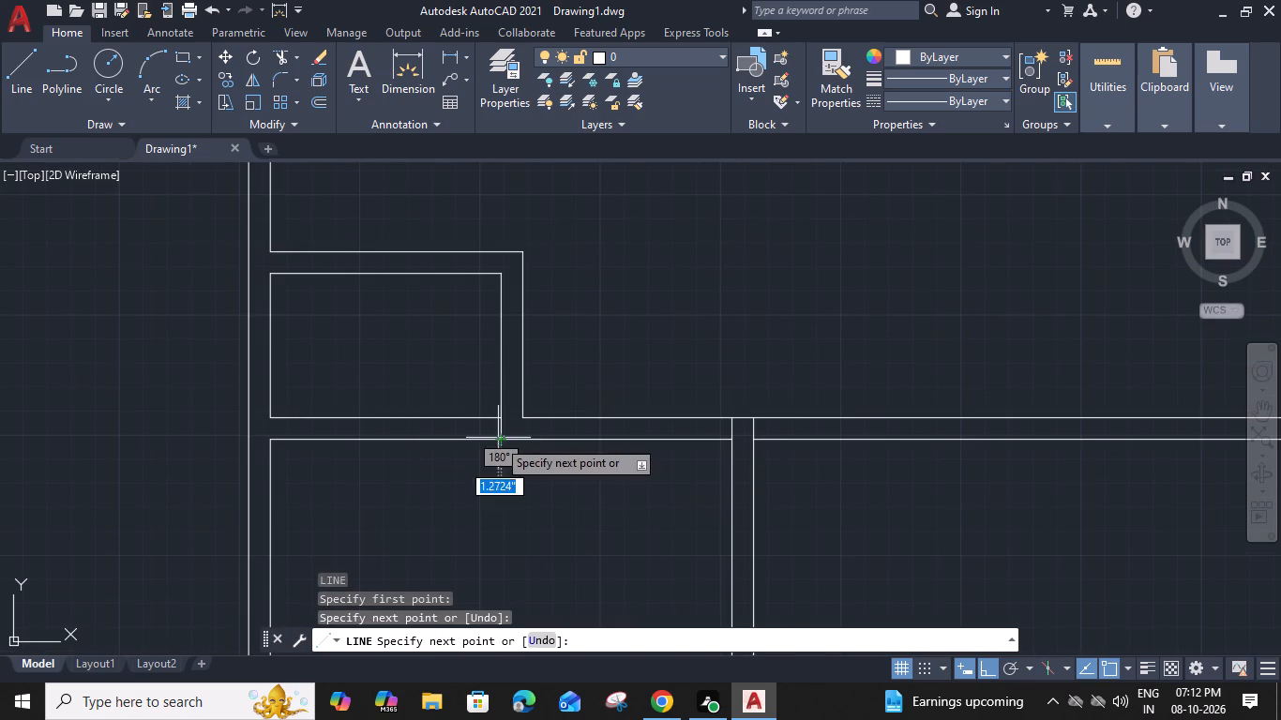
pyautogui.press('Escape')
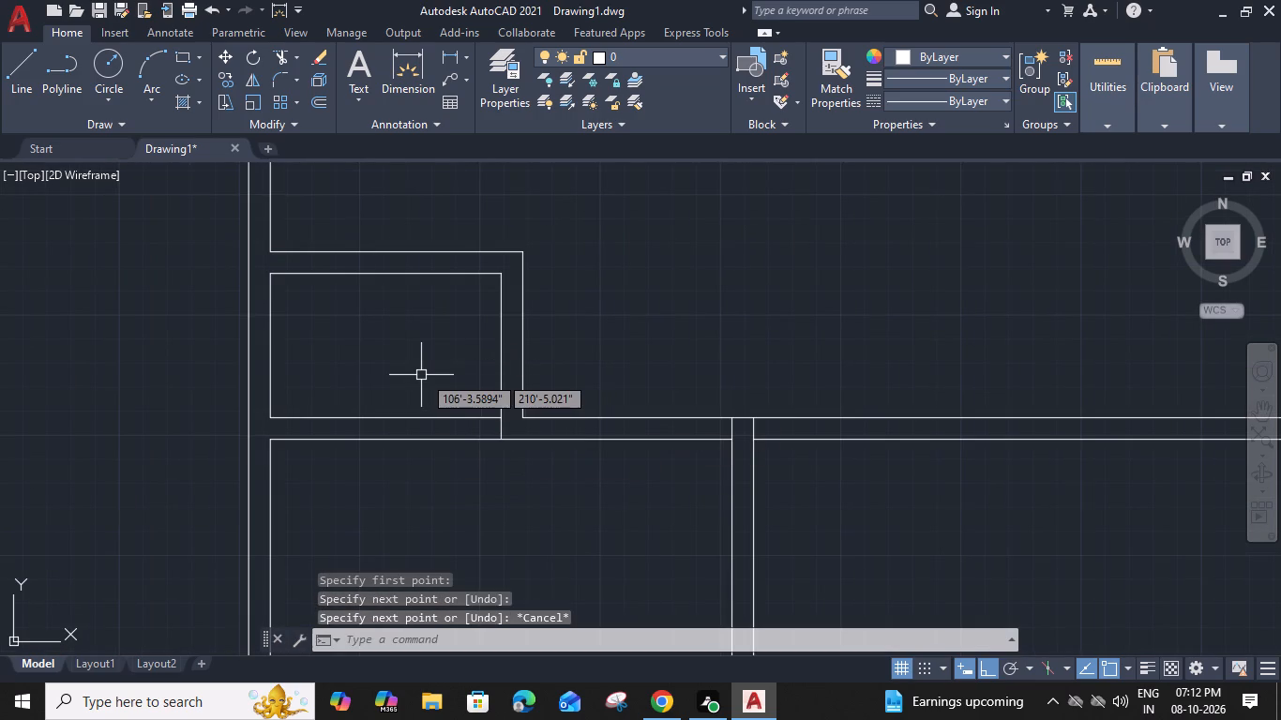
# Draw short horizontal lines across the side walls at the northwest and northeast corners of the central hall's recess.
pyautogui.scroll(-2, 686, 361)
pyautogui.moveTo(776, 318); pyautogui.dragTo(652, 401, button='middle')
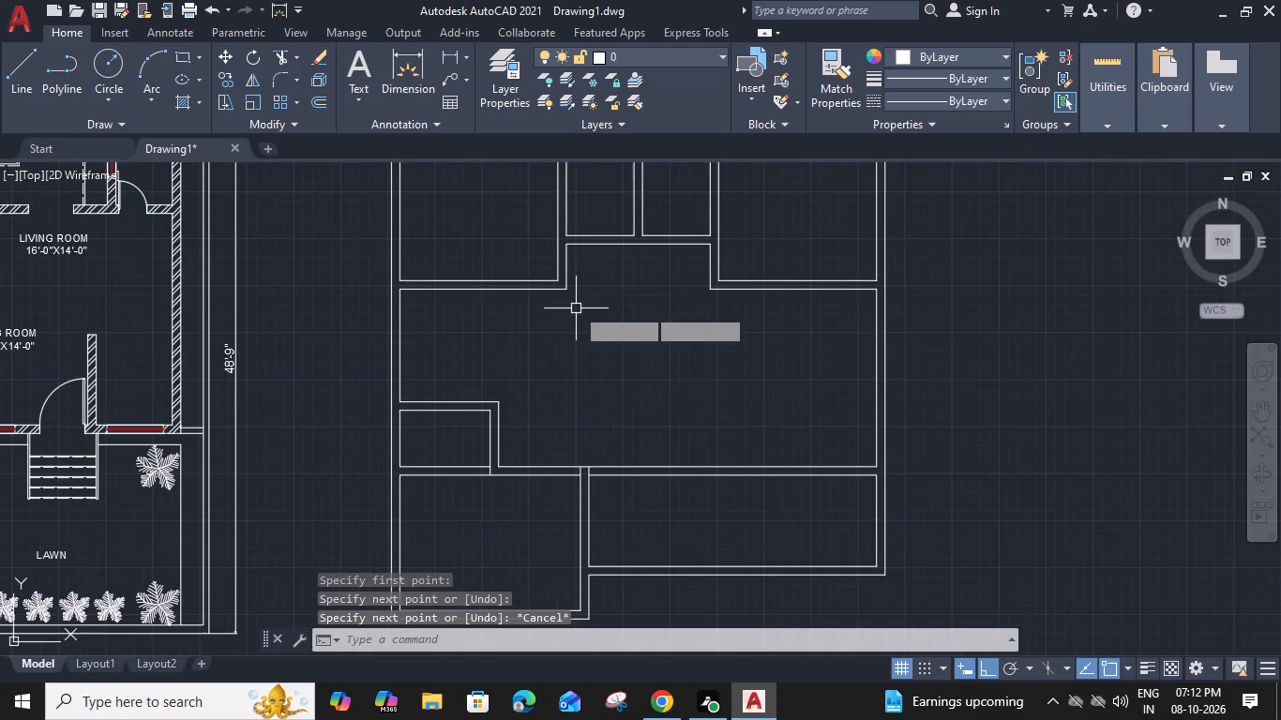
pyautogui.scroll(3, 565, 243)
pyautogui.write('L')
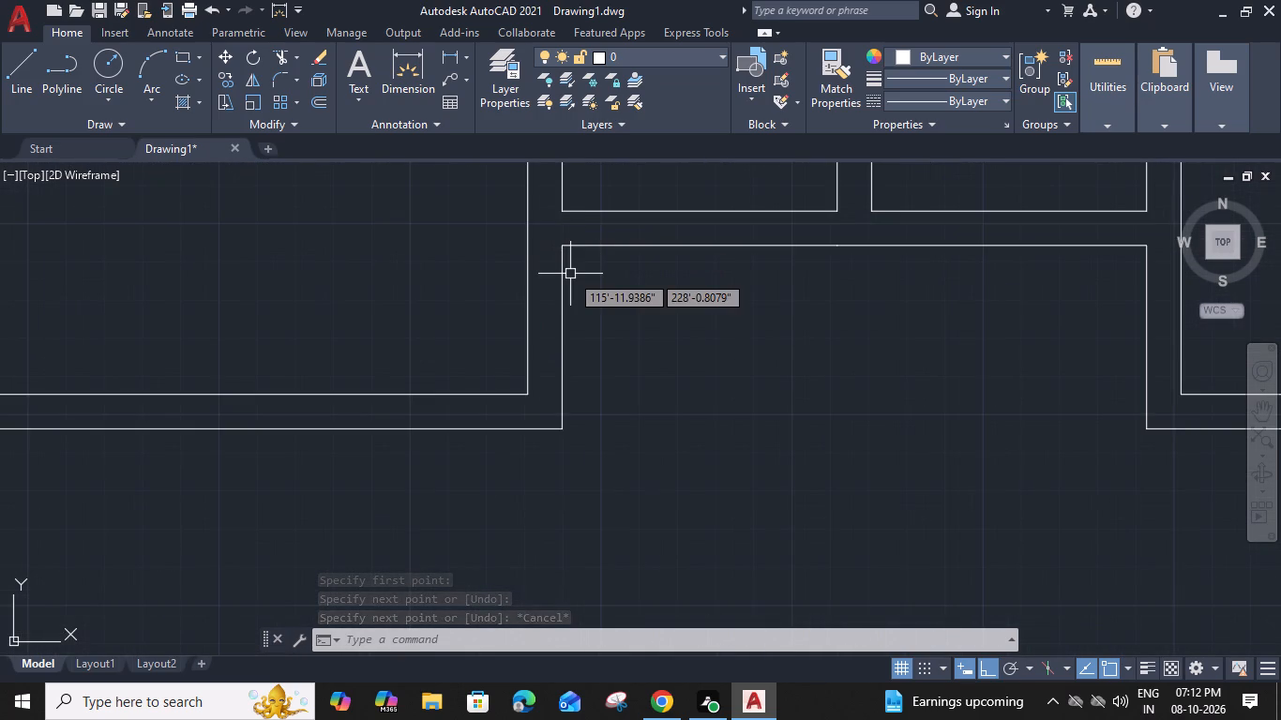
pyautogui.press('space')
pyautogui.click(567, 246)
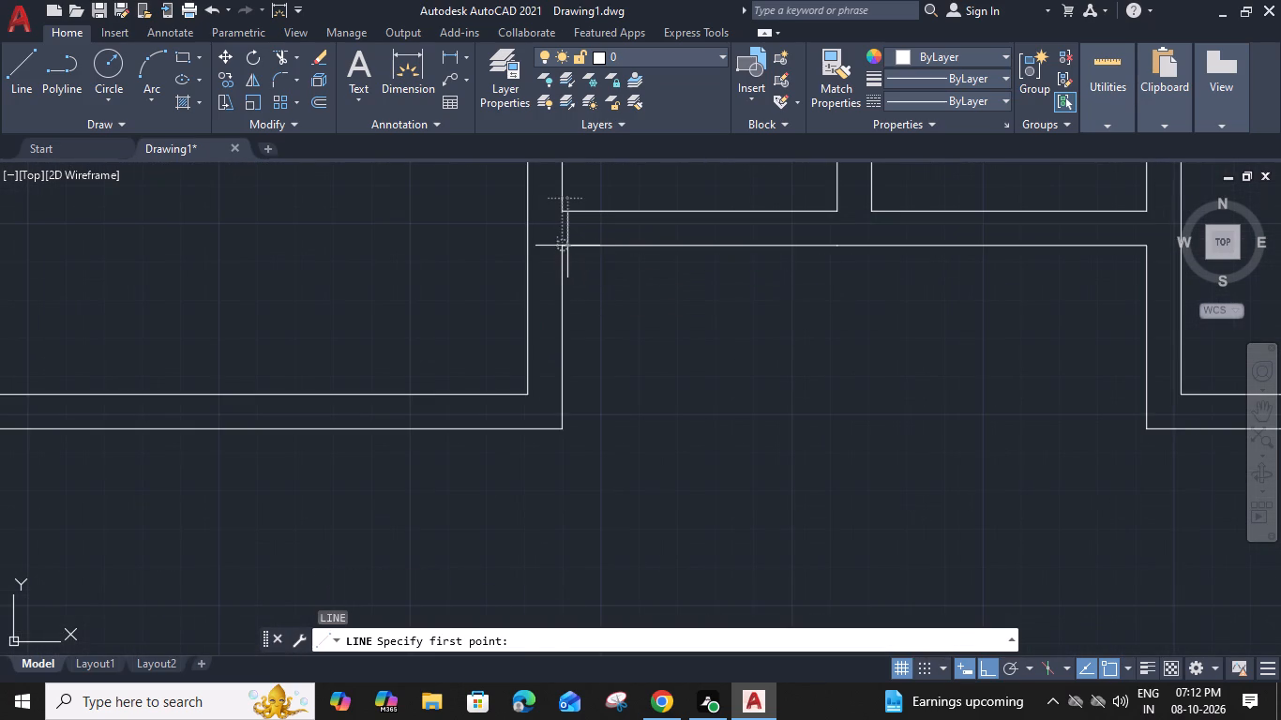
pyautogui.click(526, 240)
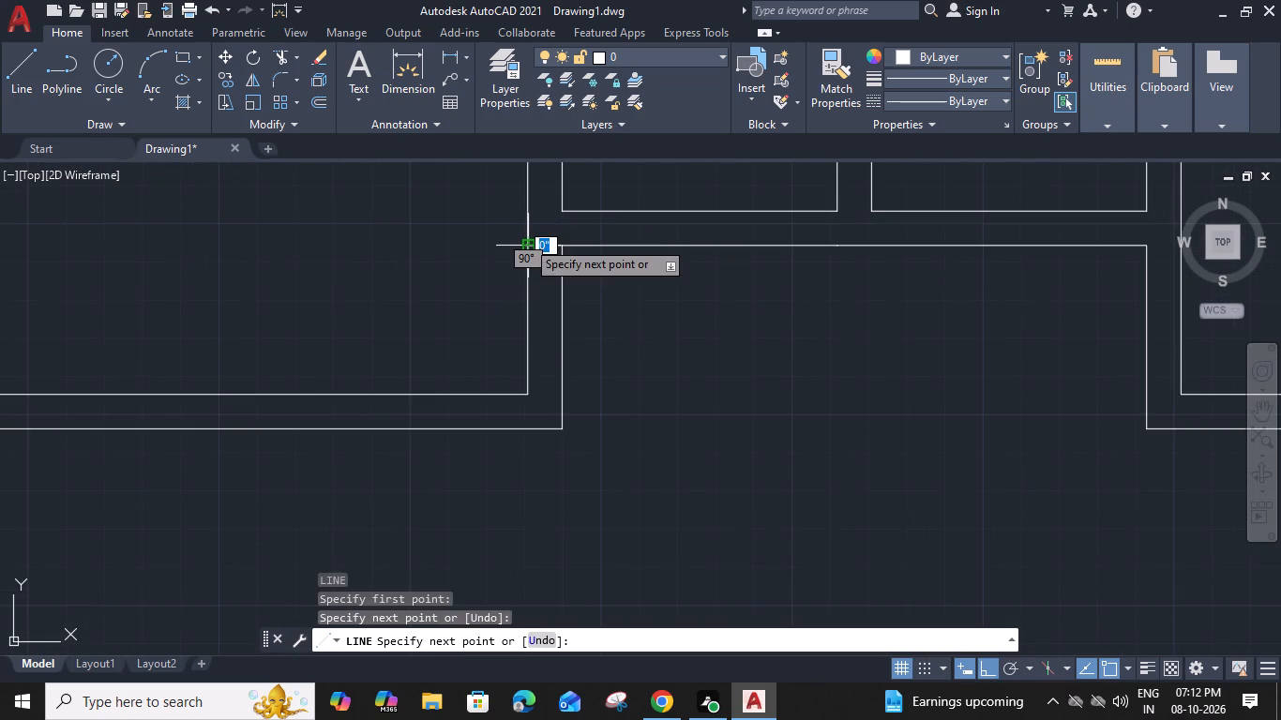
pyautogui.press('Escape')
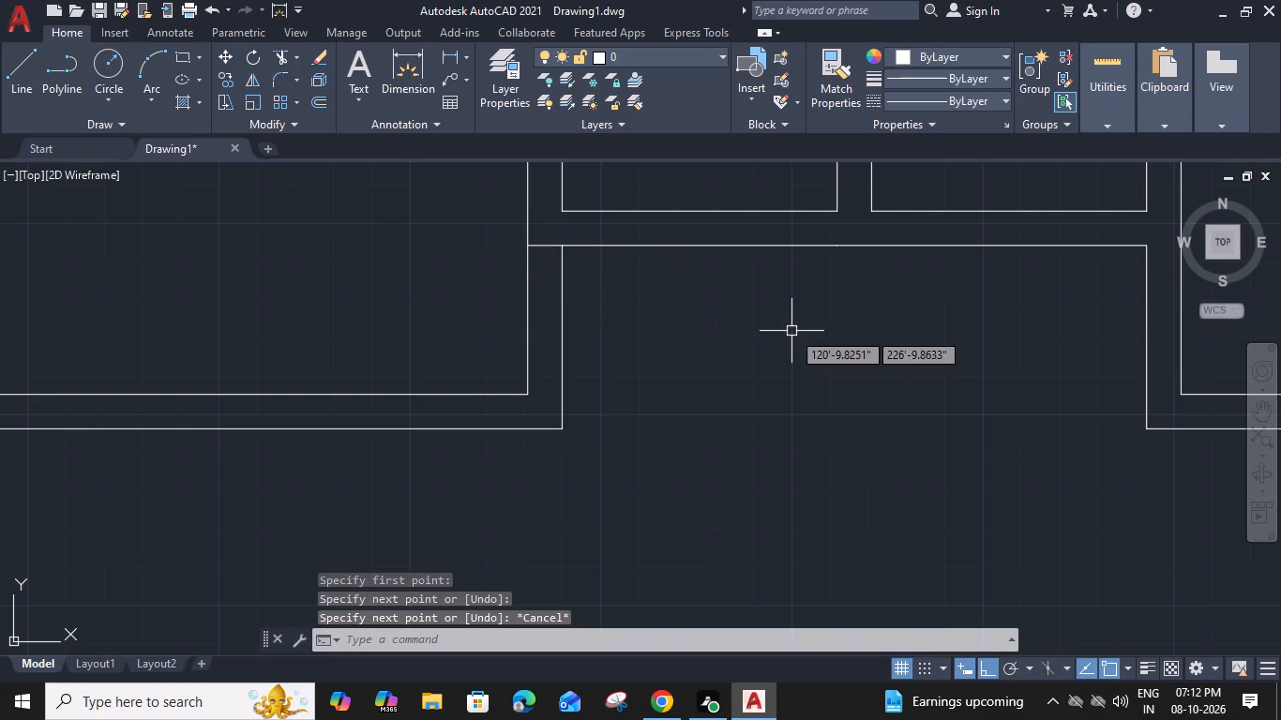
pyautogui.moveTo(791, 330); pyautogui.dragTo(559, 314, button='middle')
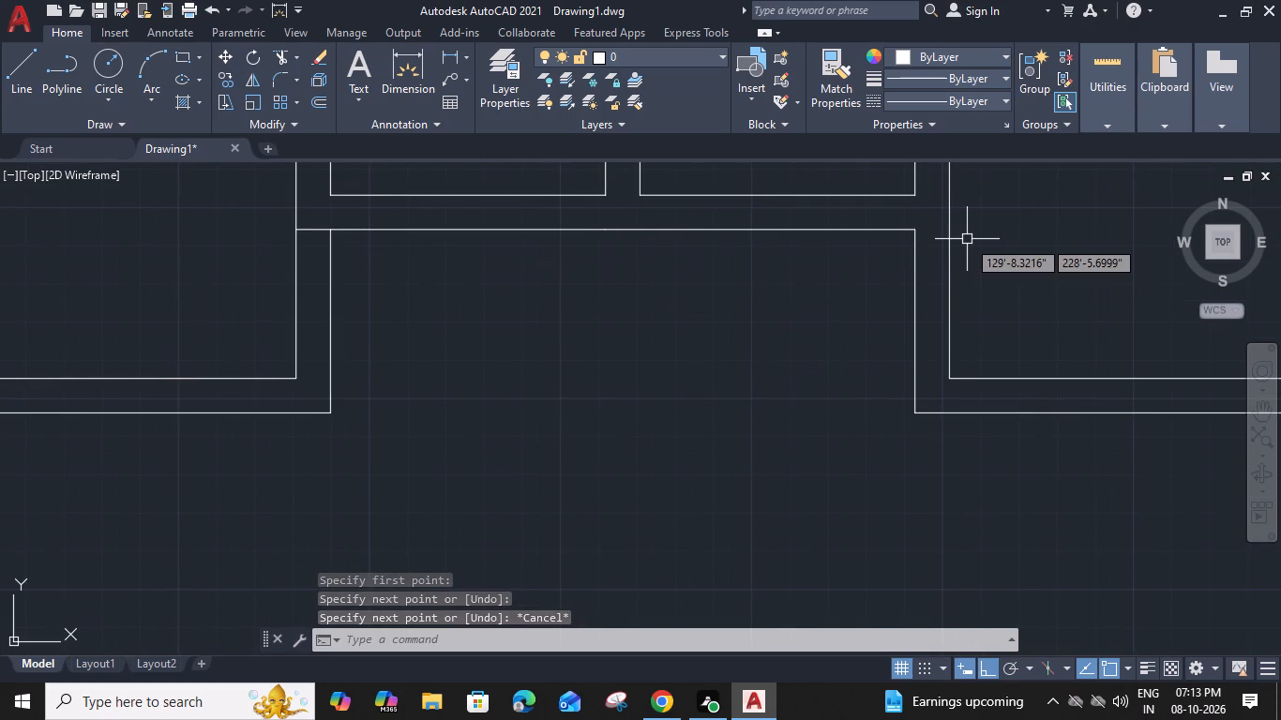
pyautogui.write('L')
pyautogui.press('space')
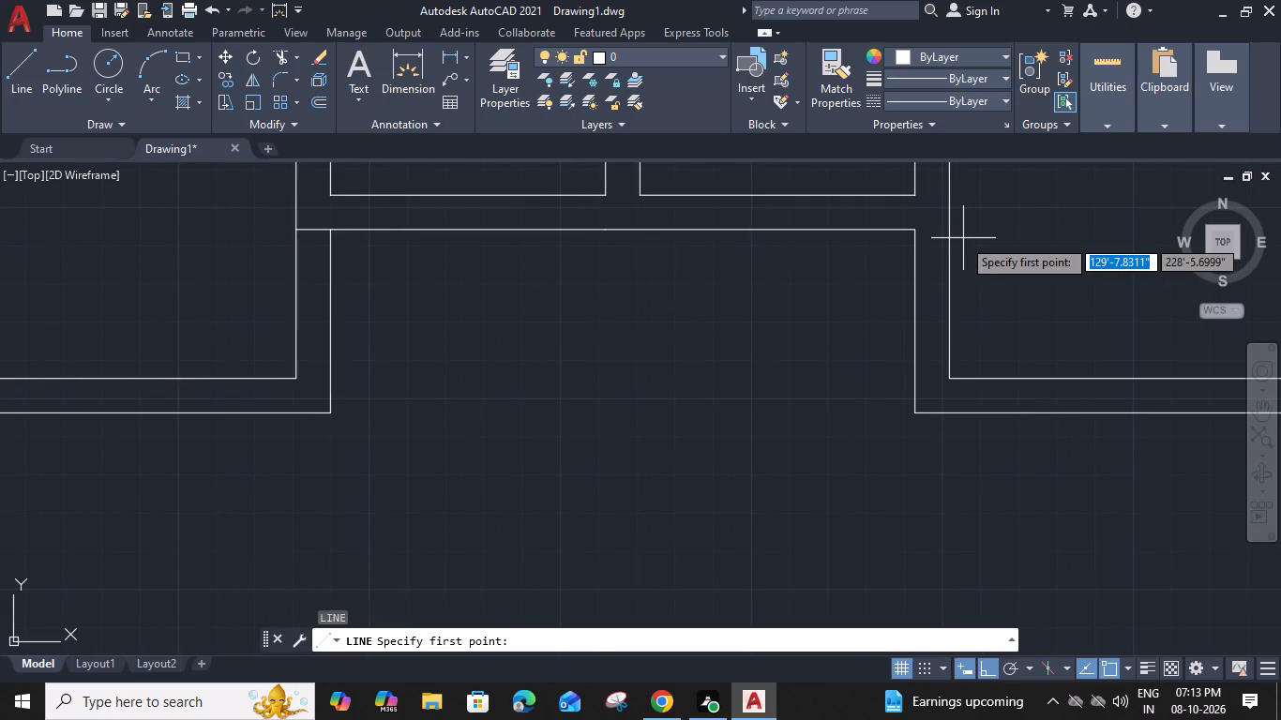
pyautogui.click(912, 233)
pyautogui.click(951, 228)
pyautogui.press('Escape')
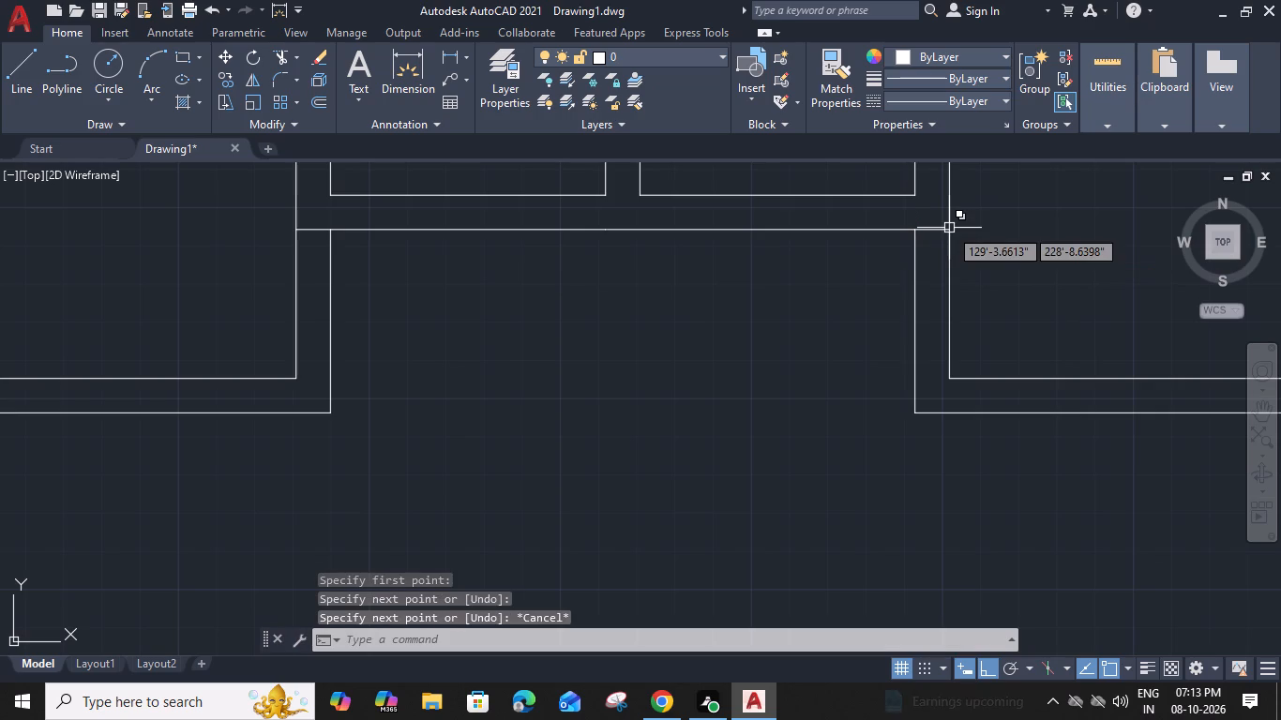
# Draw two short vertical lines across the recess's north wall, continuing both faces of the partition between the two small north rooms.
pyautogui.moveTo(681, 309); pyautogui.dragTo(718, 375, button='middle')
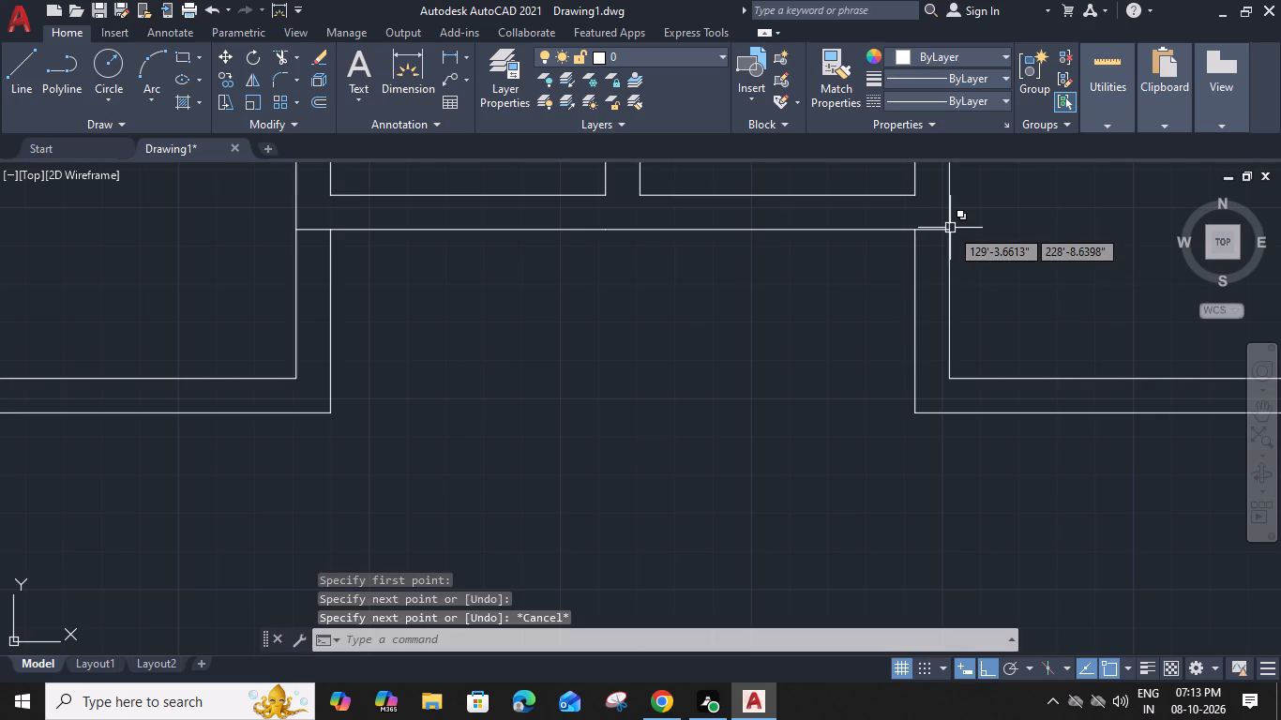
pyautogui.moveTo(718, 375); pyautogui.dragTo(736, 399, button='middle')
pyautogui.press('l')
pyautogui.press('space')
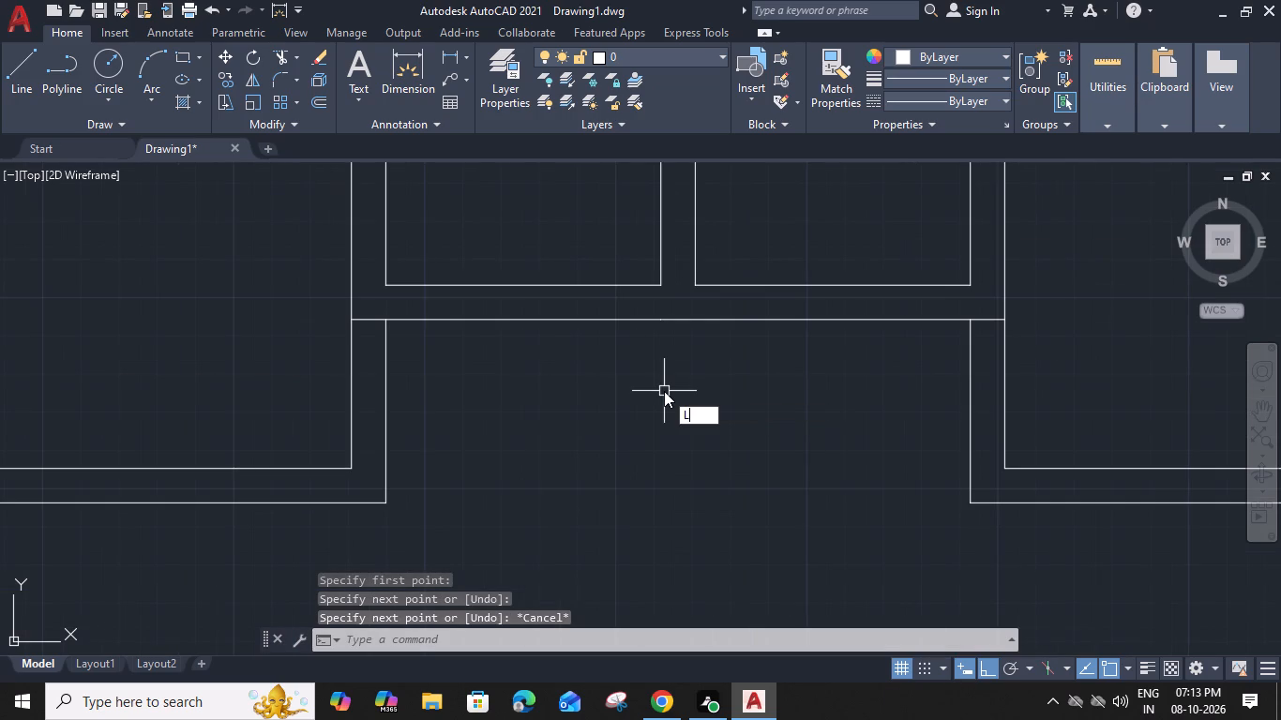
pyautogui.click(660, 287)
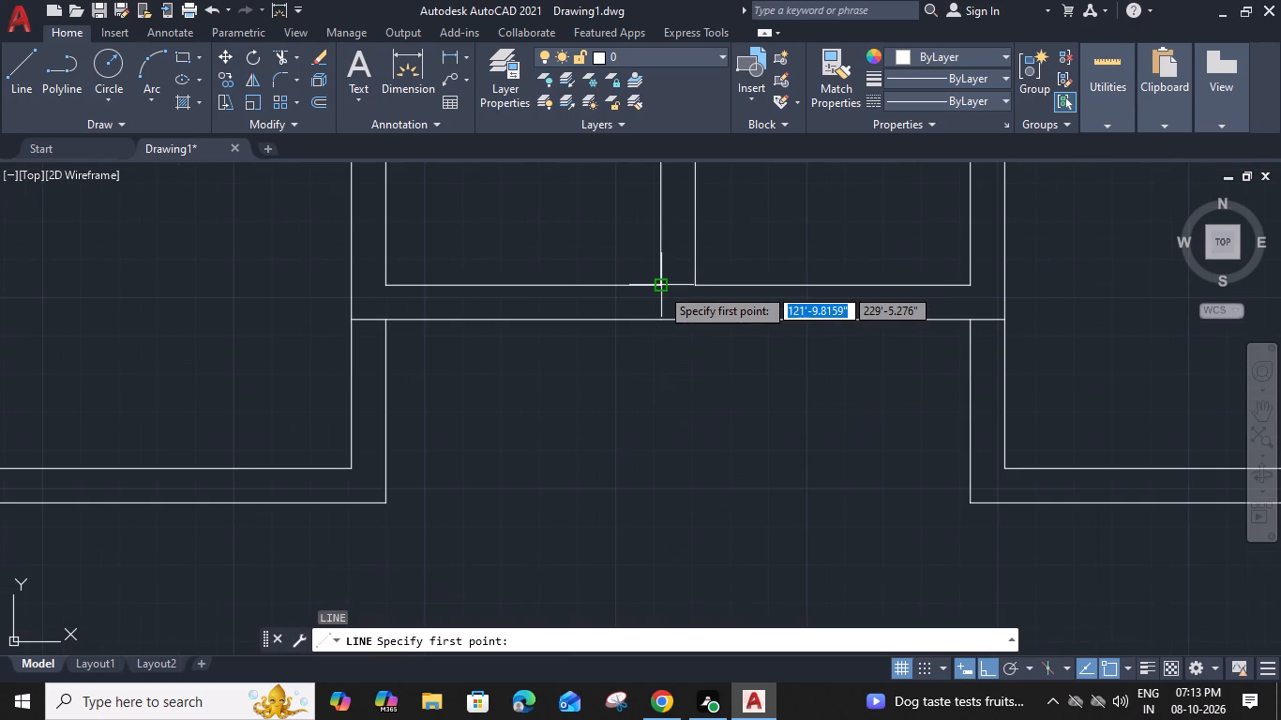
pyautogui.click(662, 318)
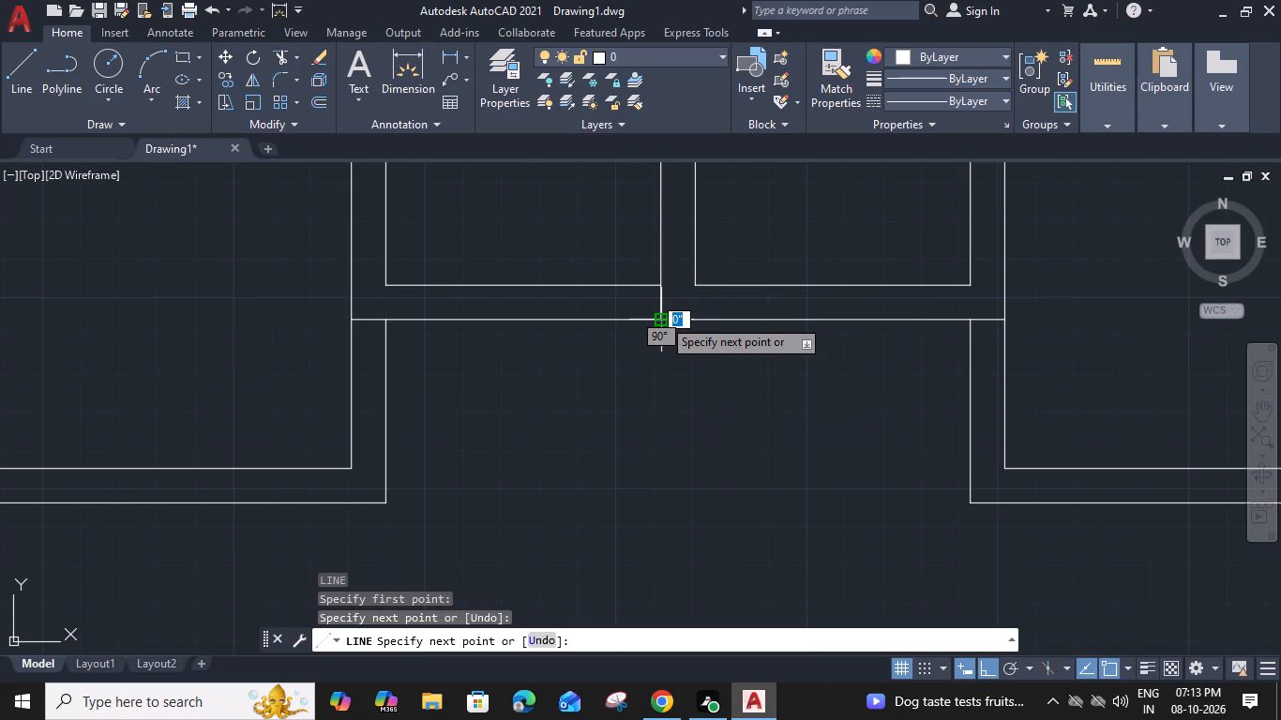
pyautogui.press('Escape')
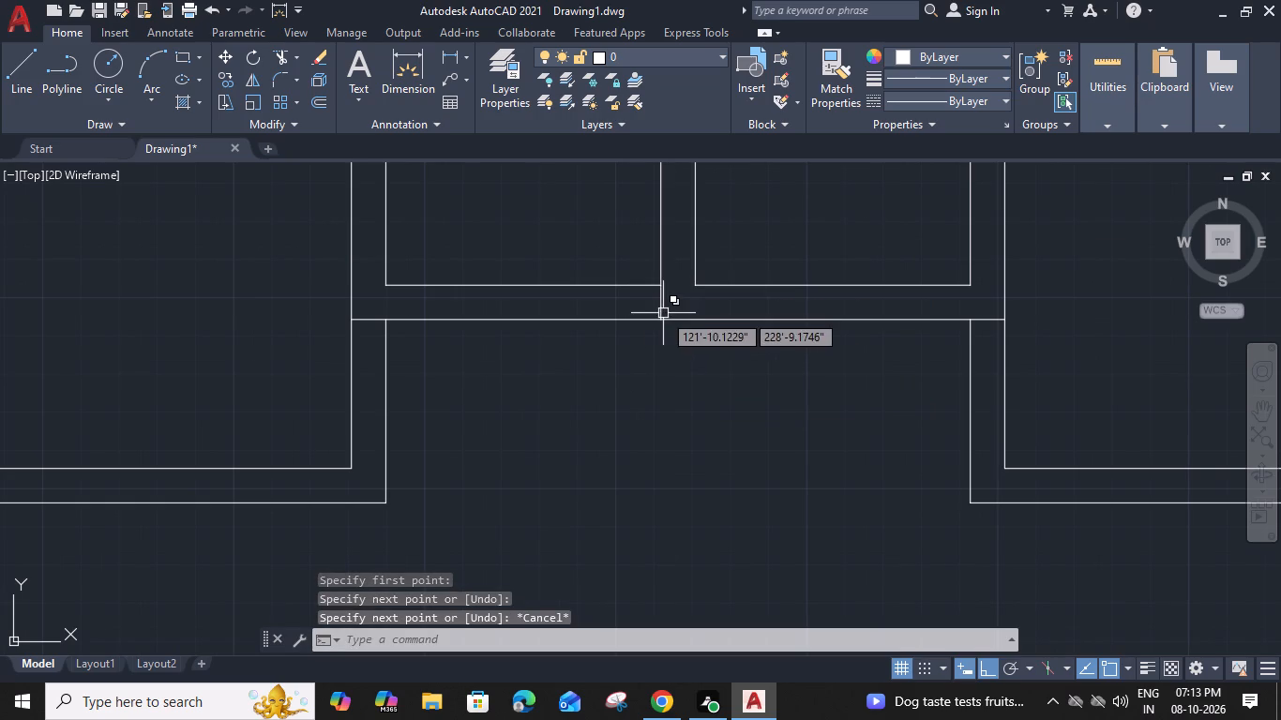
pyautogui.write('L')
pyautogui.press('space')
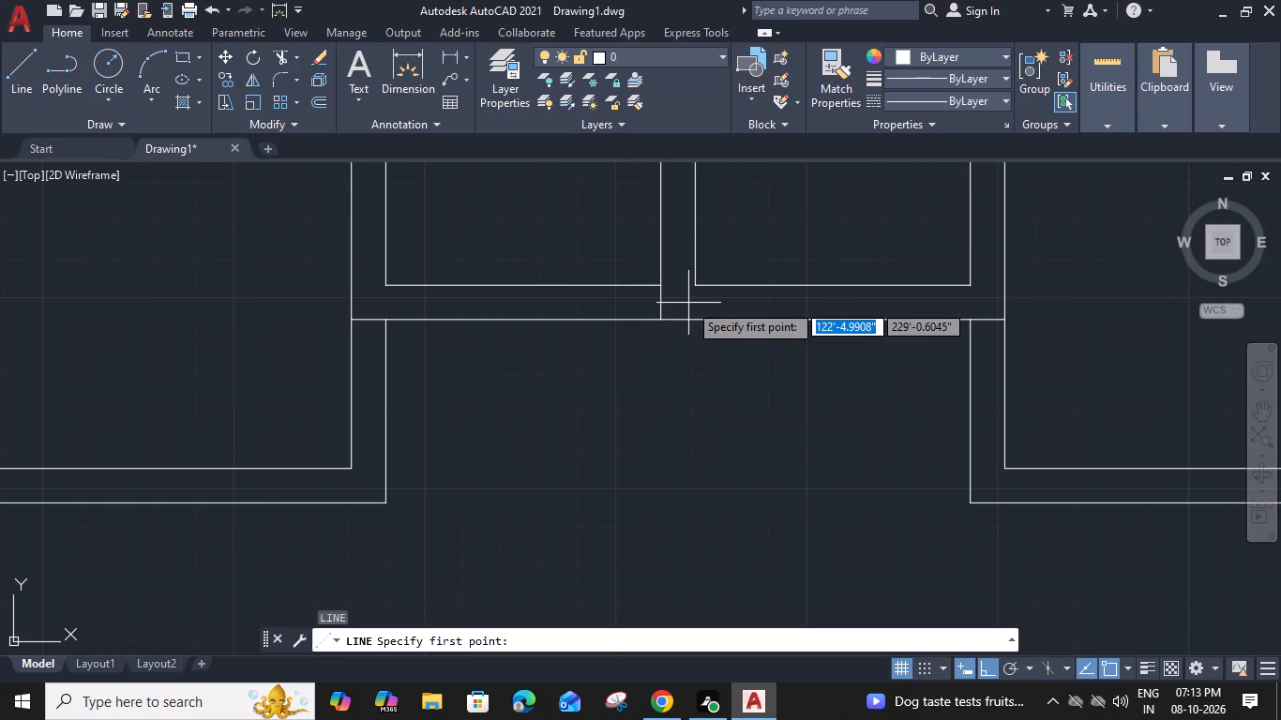
pyautogui.click(695, 285)
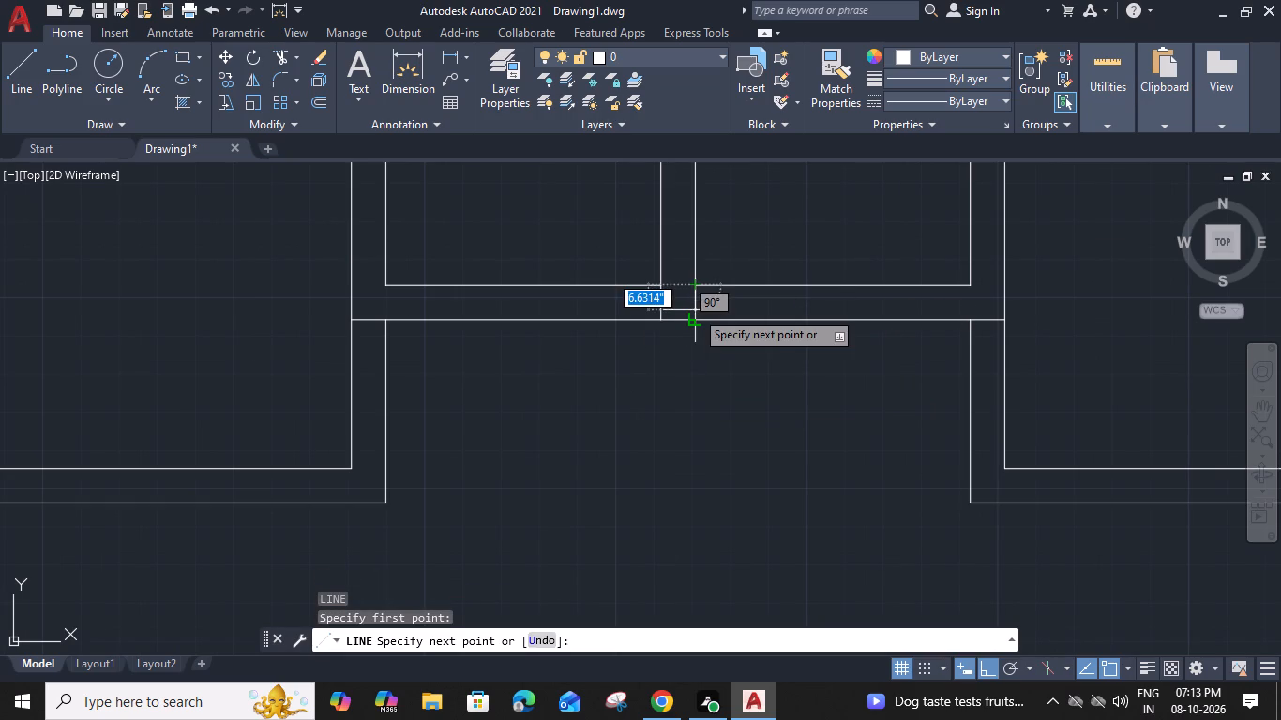
pyautogui.click(695, 319)
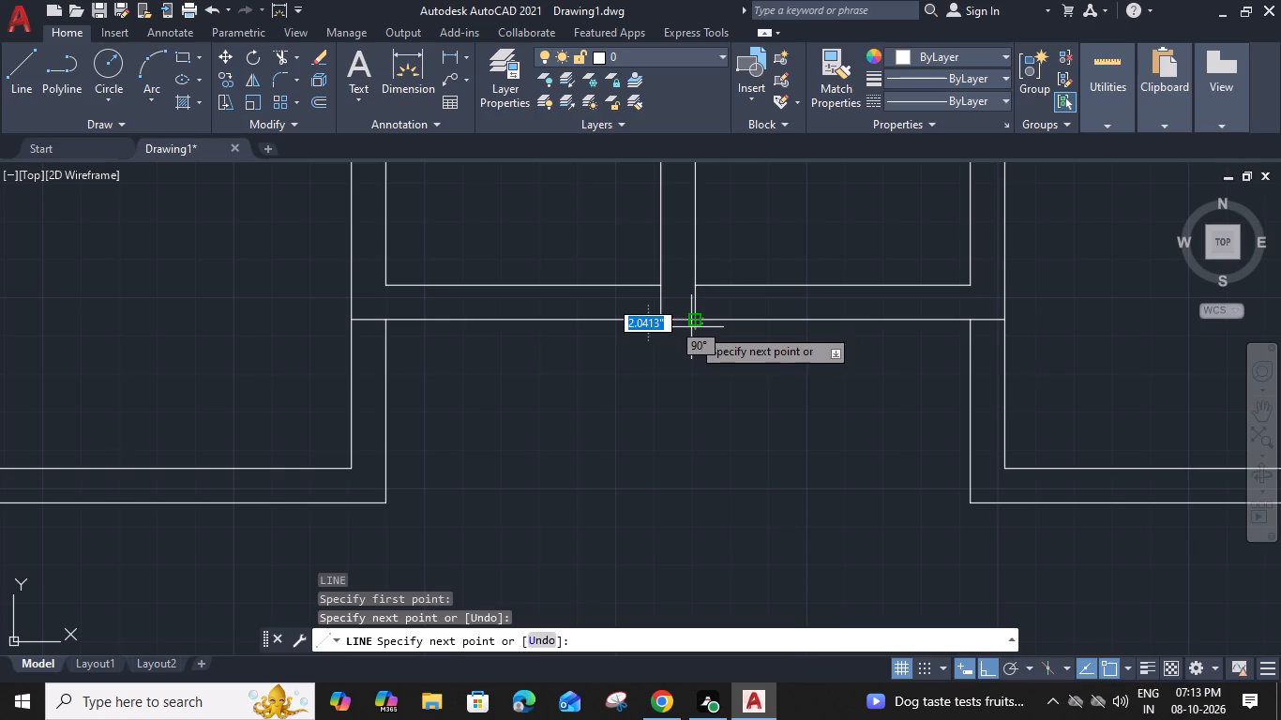
pyautogui.press('Escape')
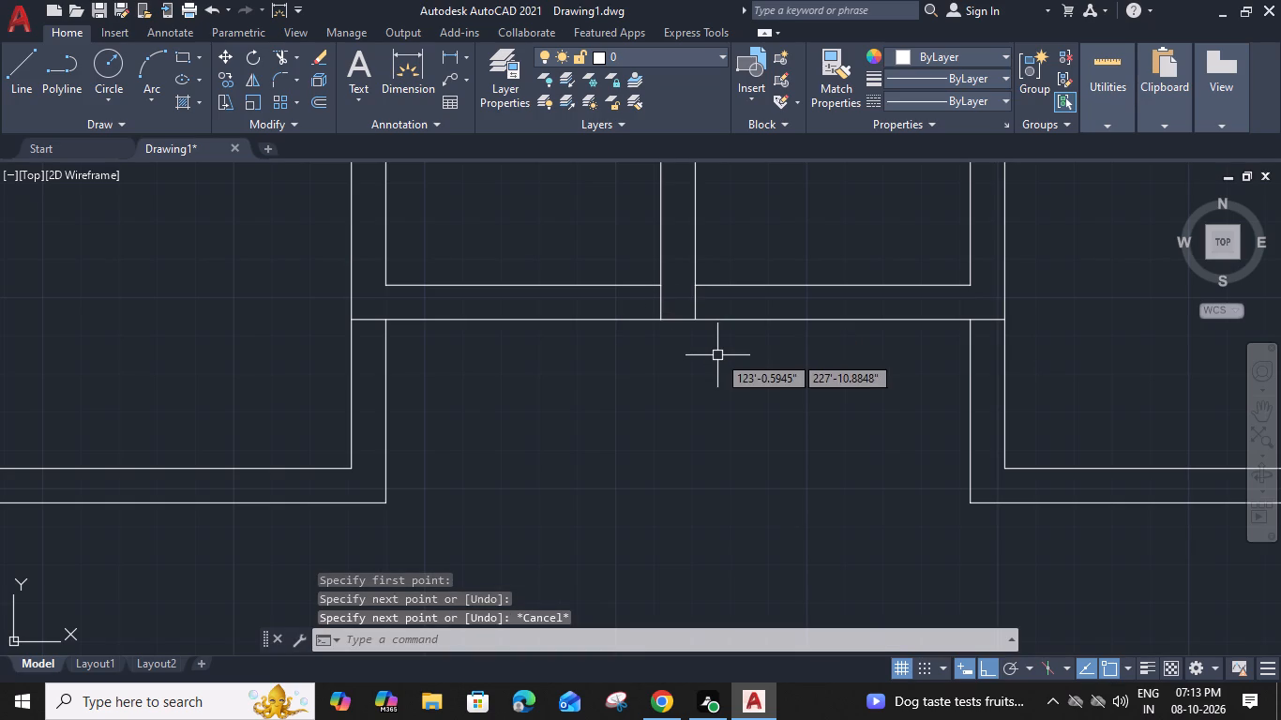
# Offset the west junction line above the southwest-southeast room partition 3" west, and offset that copy another 3' west for an opening.
pyautogui.moveTo(659, 388); pyautogui.dragTo(643, 398, button='middle')
pyautogui.scroll(-1, 667, 390)
pyautogui.moveTo(669, 396); pyautogui.dragTo(667, 390, button='middle')
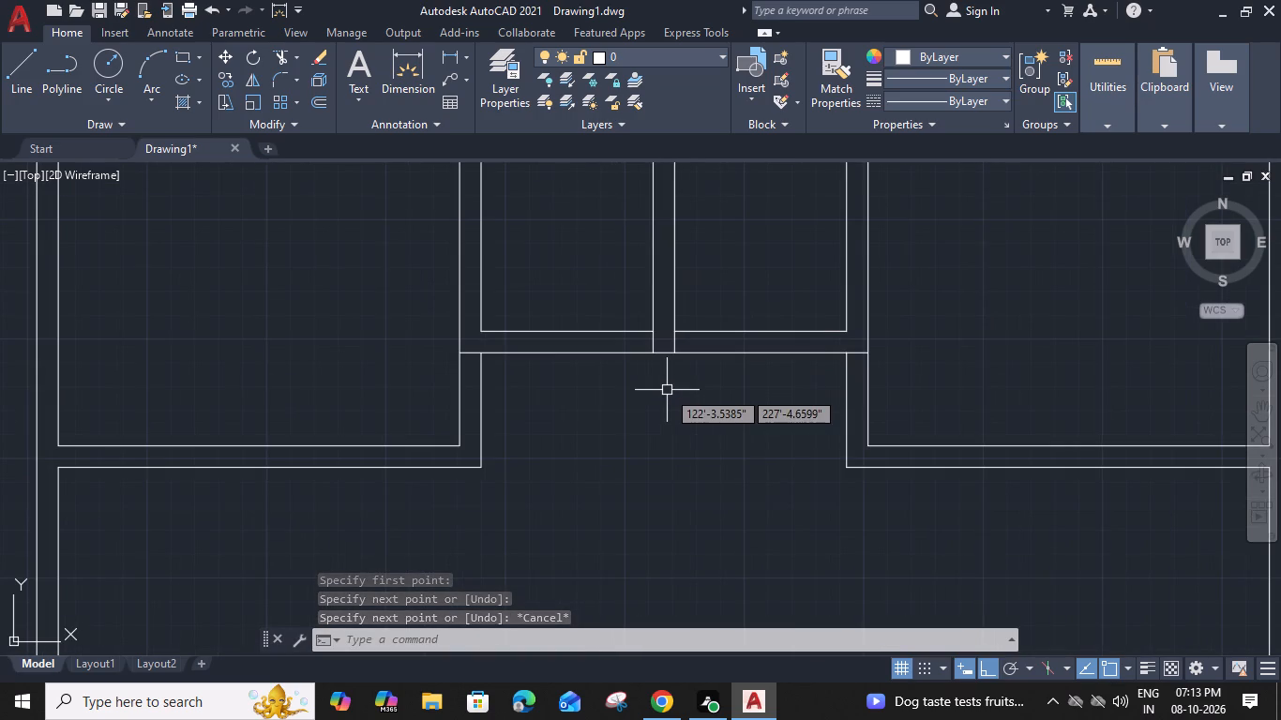
pyautogui.moveTo(667, 390); pyautogui.dragTo(649, 494, button='middle')
pyautogui.moveTo(637, 514); pyautogui.dragTo(649, 494, button='middle')
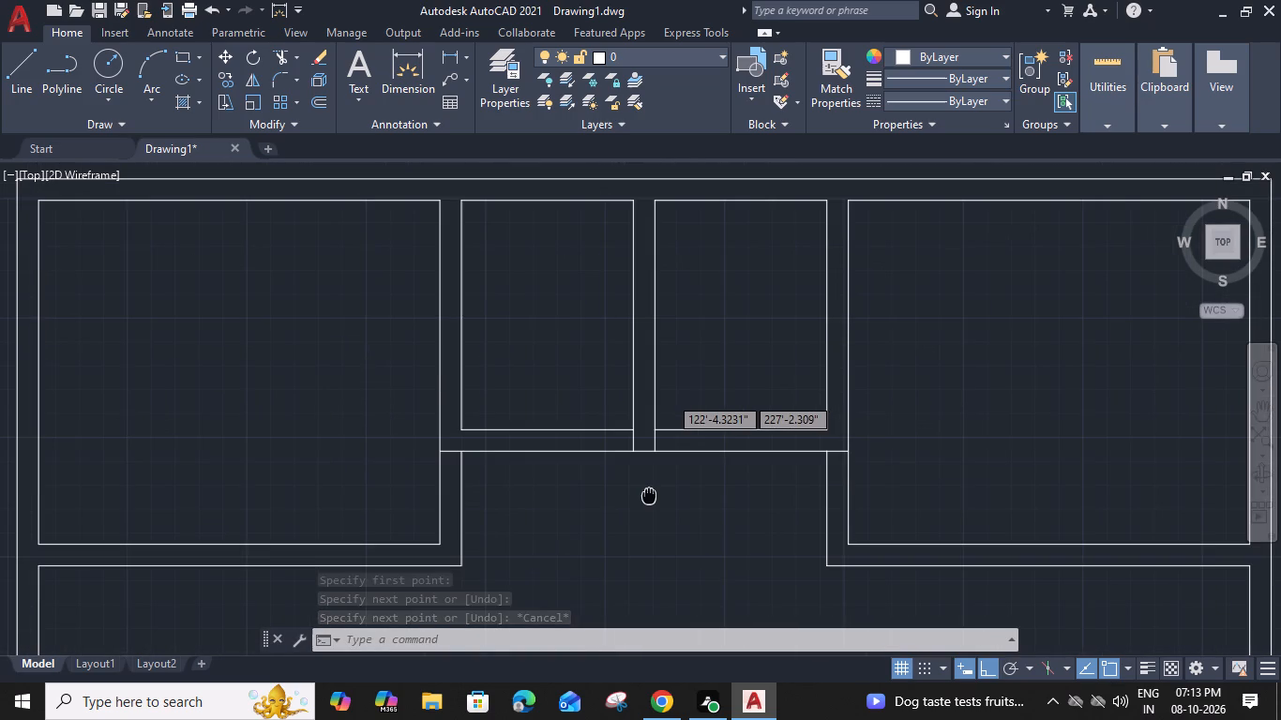
pyautogui.moveTo(649, 494); pyautogui.dragTo(658, 374, button='middle')
pyautogui.moveTo(681, 475); pyautogui.dragTo(643, 332, button='middle')
pyautogui.moveTo(659, 413); pyautogui.dragTo(658, 269, button='middle')
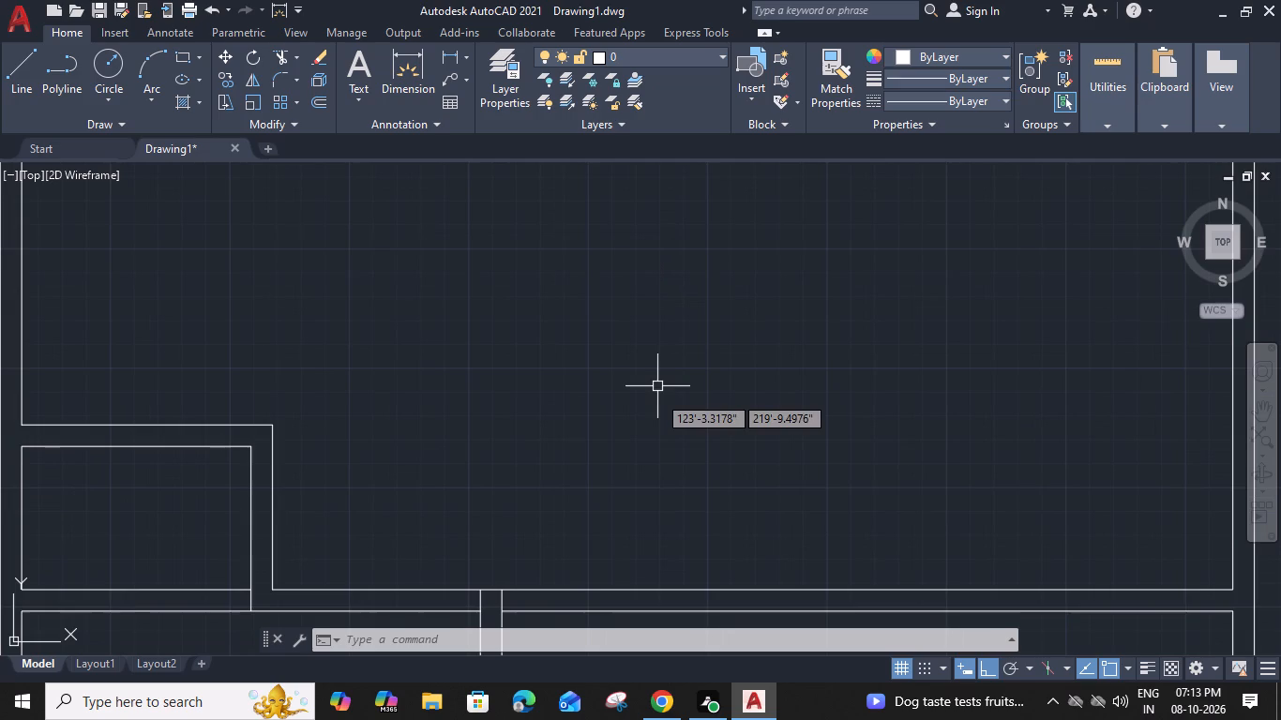
pyautogui.moveTo(656, 399); pyautogui.dragTo(659, 277, button='middle')
pyautogui.moveTo(650, 489); pyautogui.dragTo(646, 323, button='middle')
pyautogui.moveTo(645, 487); pyautogui.dragTo(641, 453, button='middle')
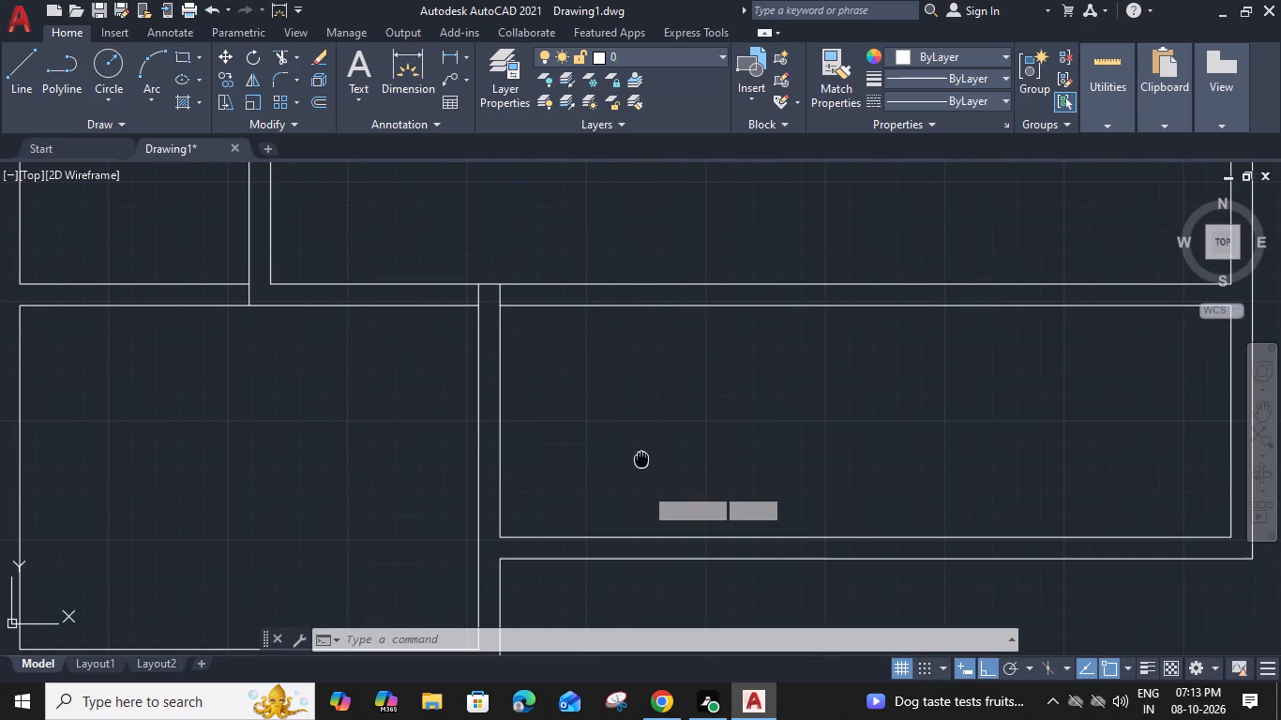
pyautogui.moveTo(641, 453); pyautogui.dragTo(637, 471, button='middle')
pyautogui.scroll(2, 474, 289)
pyautogui.click(467, 295)
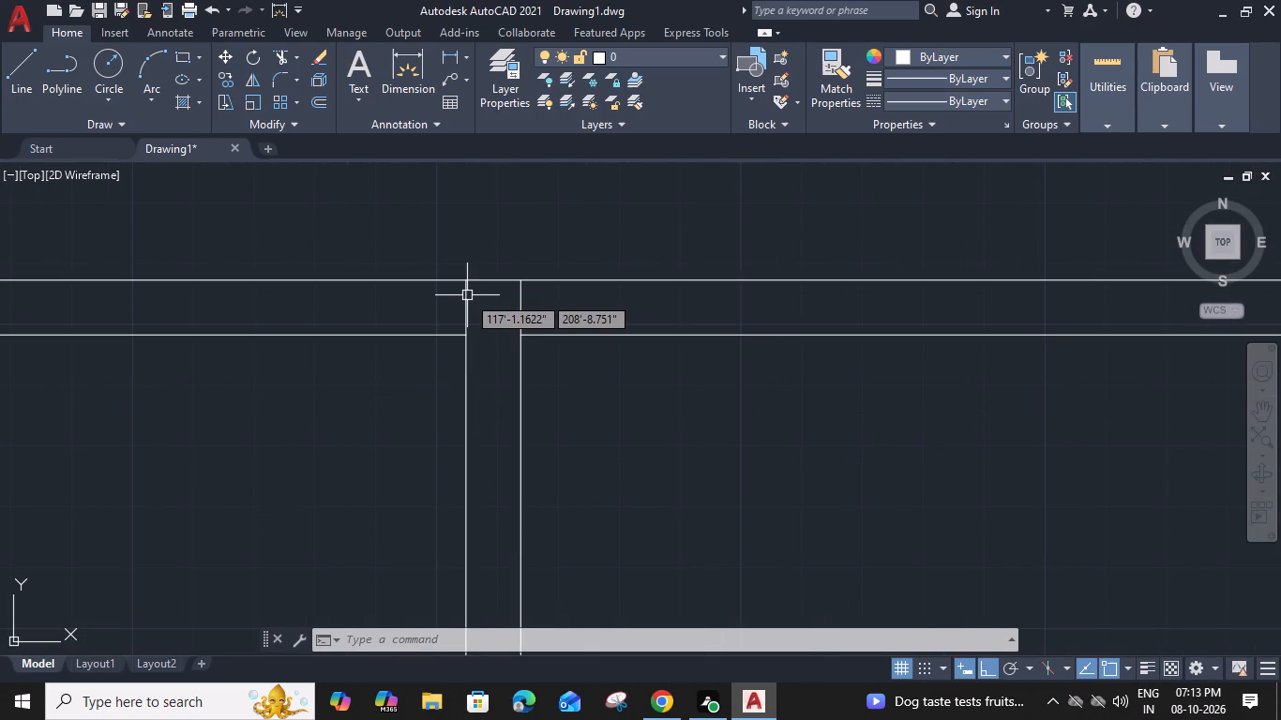
pyautogui.write('O')
pyautogui.press('space')
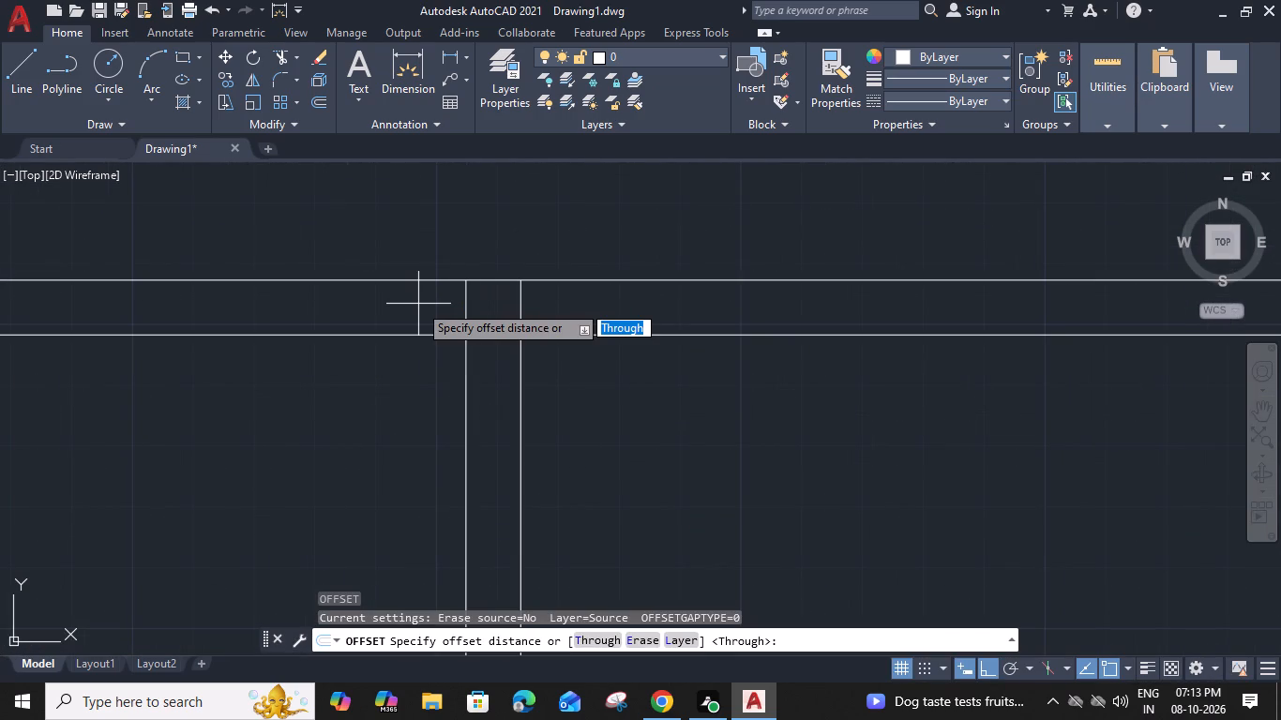
pyautogui.press('3')
pyautogui.hotkey('shift', '"')
pyautogui.press('Return')
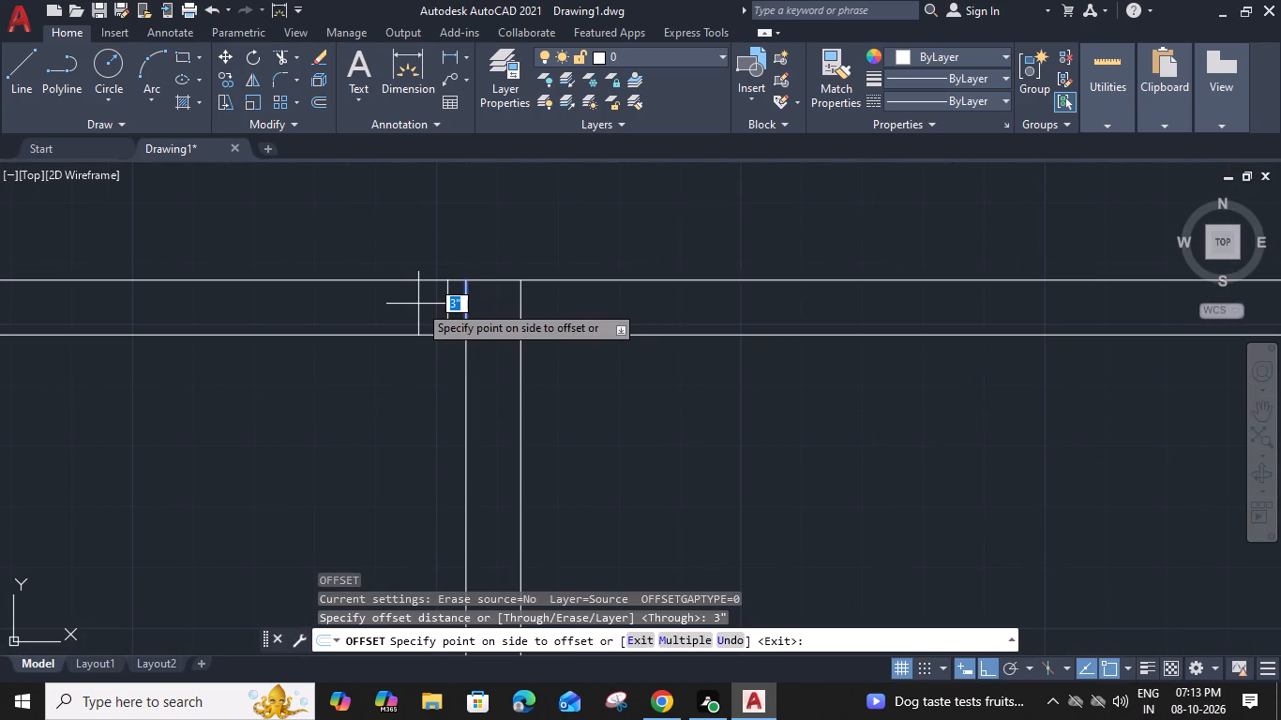
pyautogui.click(418, 303)
pyautogui.moveTo(448, 305); pyautogui.dragTo(439, 305)
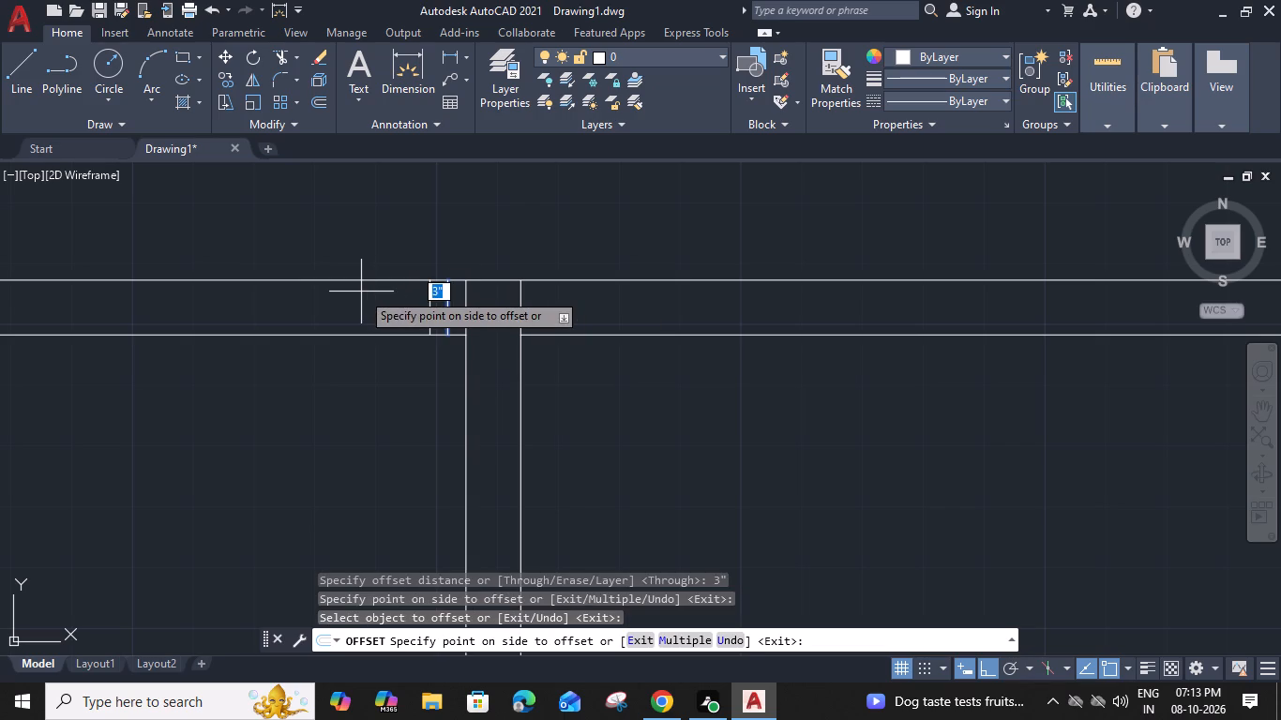
pyautogui.write("3'")
pyautogui.press('space')
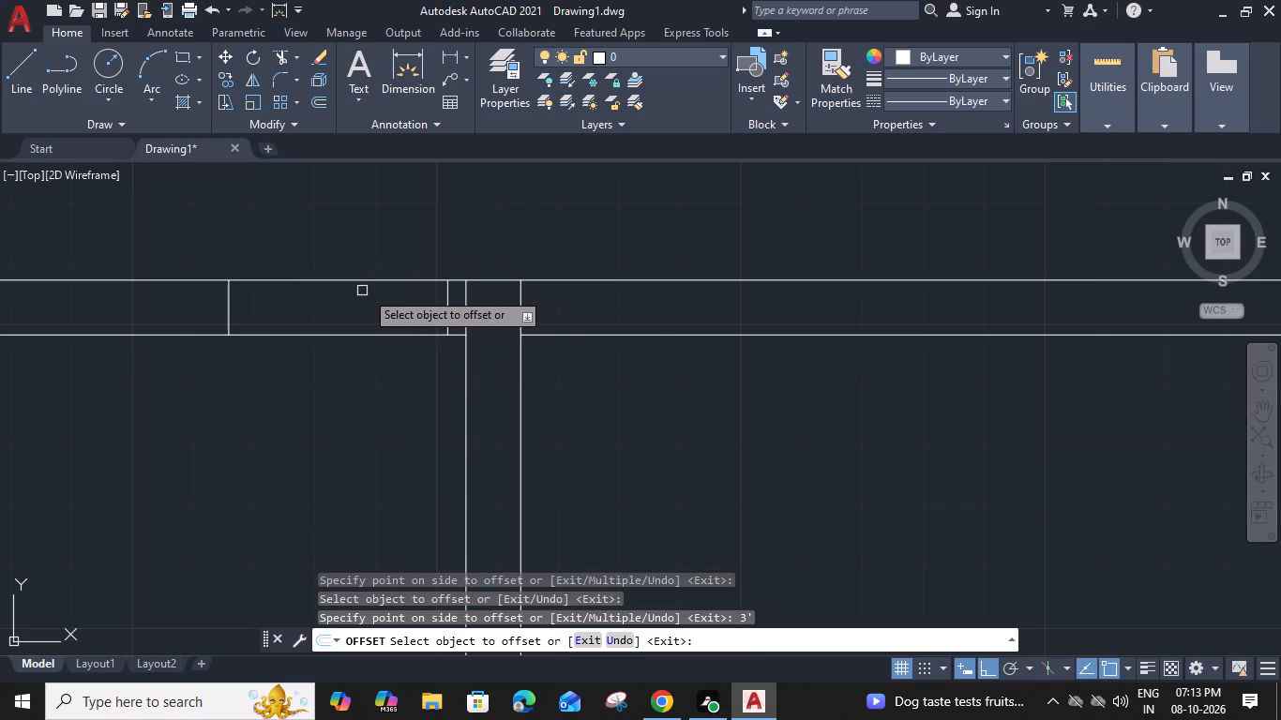
# Offset the east junction line above the same partition 3" east, and offset that copy another 4' east for an opening.
pyautogui.click(521, 296)
pyautogui.click(610, 302)
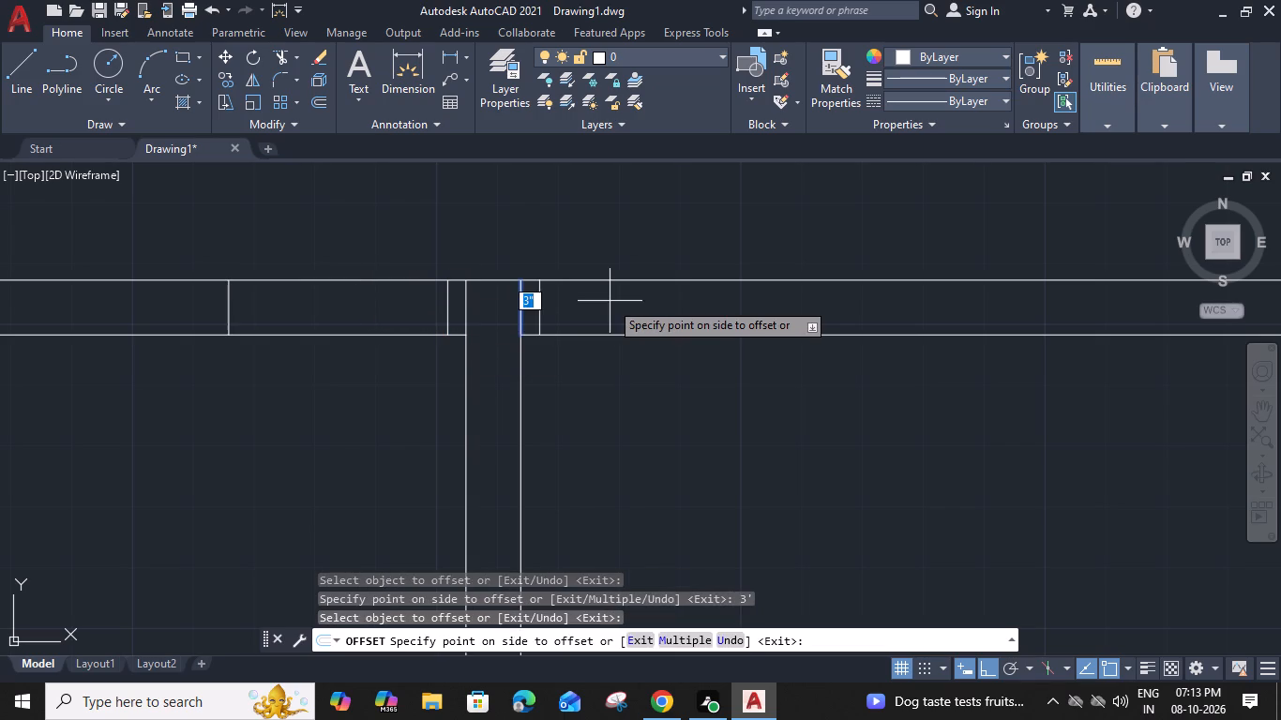
pyautogui.click(539, 298)
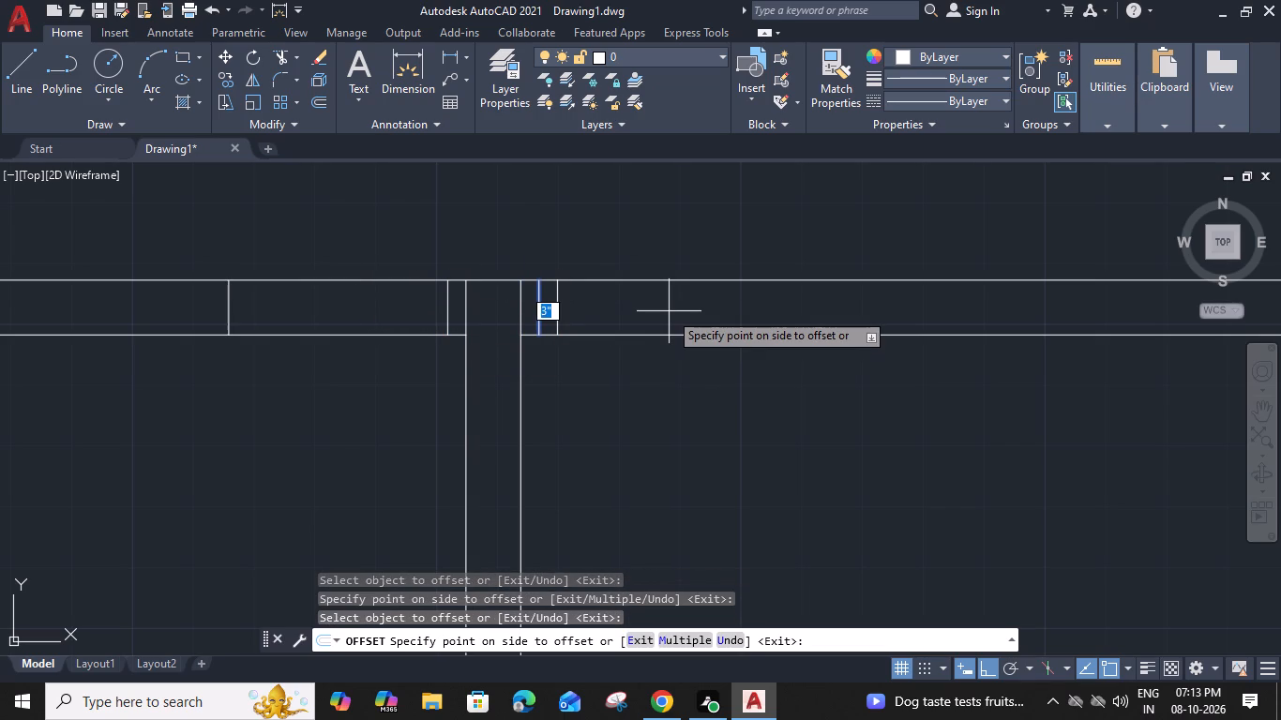
pyautogui.press('4')
pyautogui.write("'")
pyautogui.press('space')
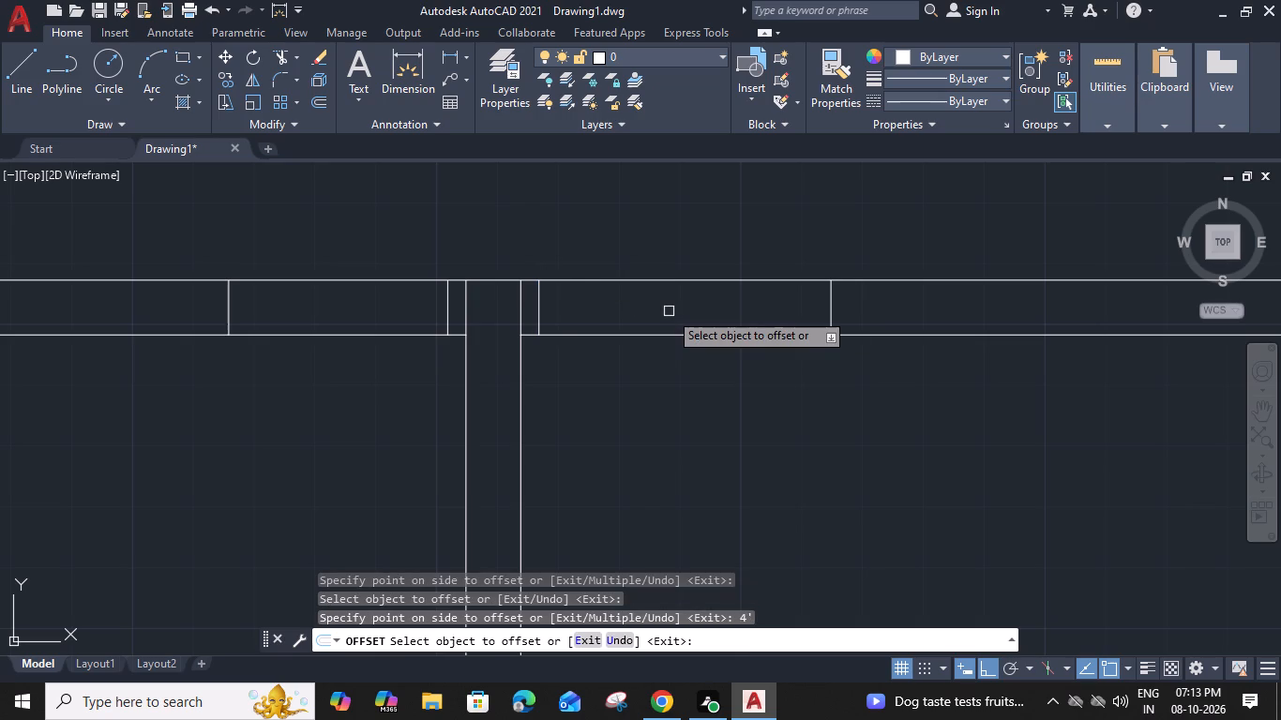
# Offset the short line at the small west room's southeast corner 3" west, and offset that copy another 2'6" west.
pyautogui.scroll(-1, 671, 311)
pyautogui.moveTo(316, 341); pyautogui.dragTo(716, 352, button='middle')
pyautogui.click(579, 320)
pyautogui.click(531, 314)
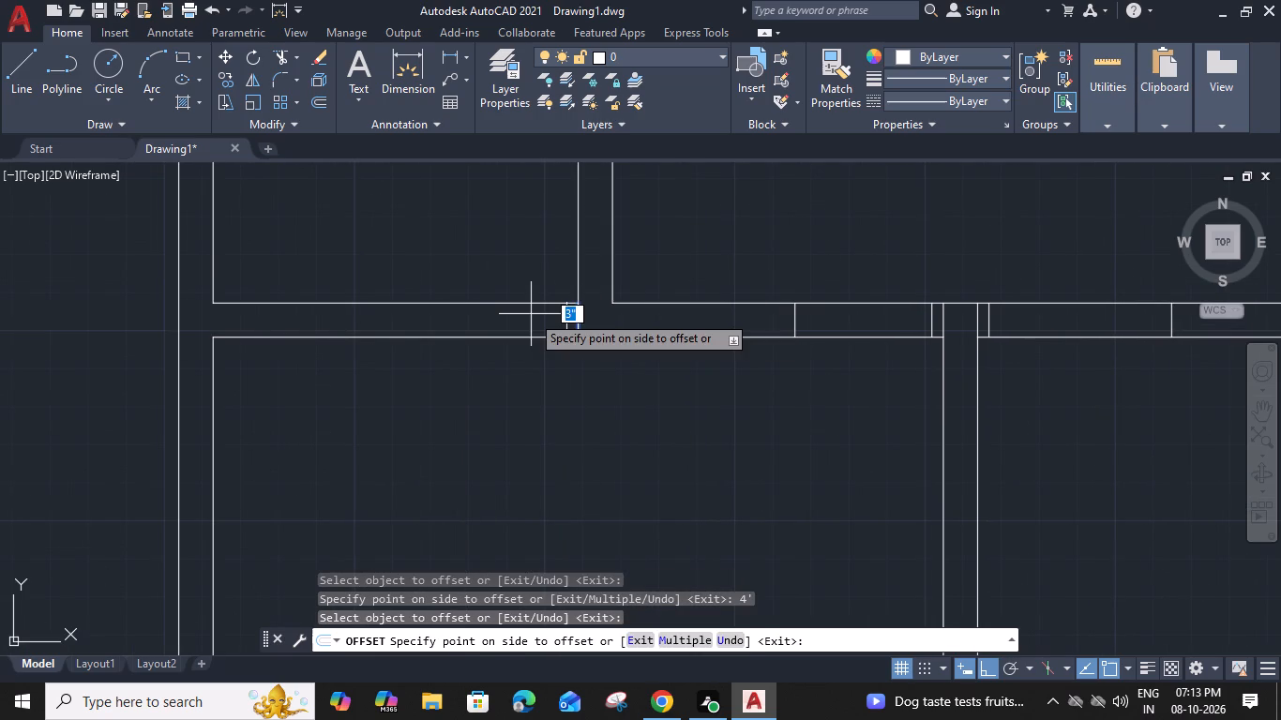
pyautogui.moveTo(566, 322); pyautogui.dragTo(553, 322)
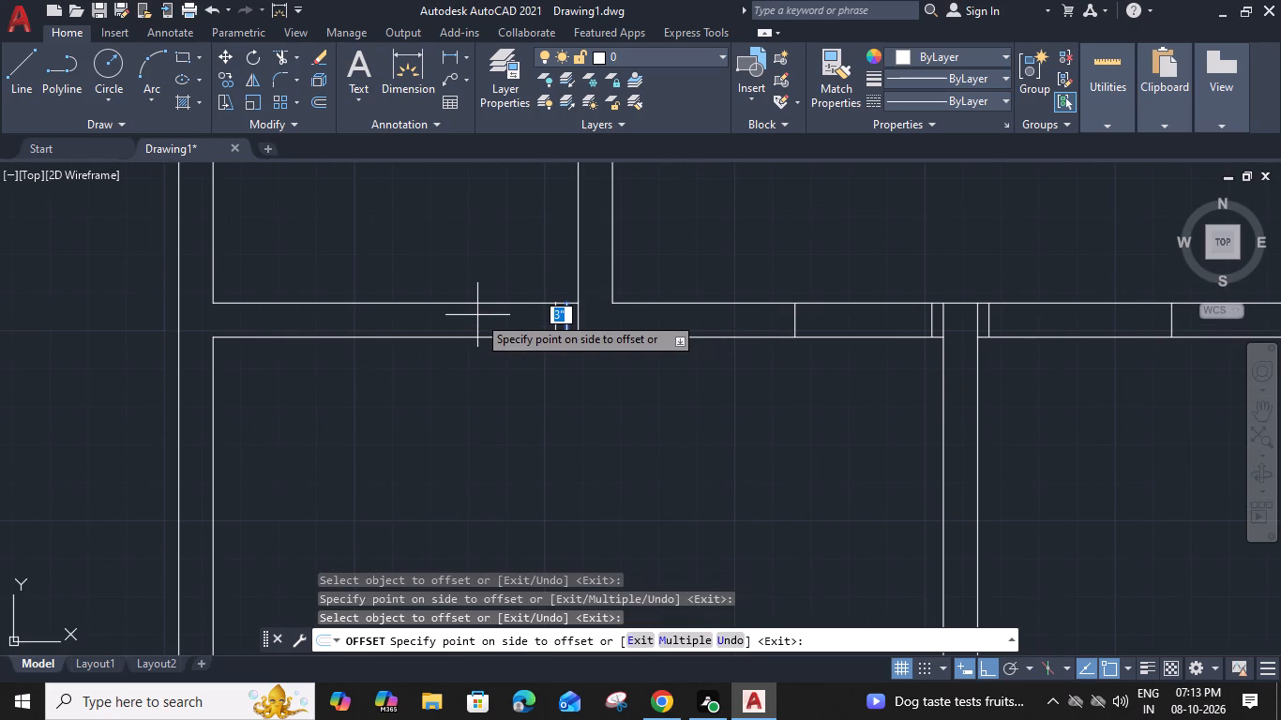
pyautogui.press('2')
pyautogui.write('\'6"')
pyautogui.press('Return')
# Offset the short line at the central recess's northwest corner 3" south, and offset that copy another 3' south.
pyautogui.moveTo(720, 255); pyautogui.dragTo(612, 253, button='middle')
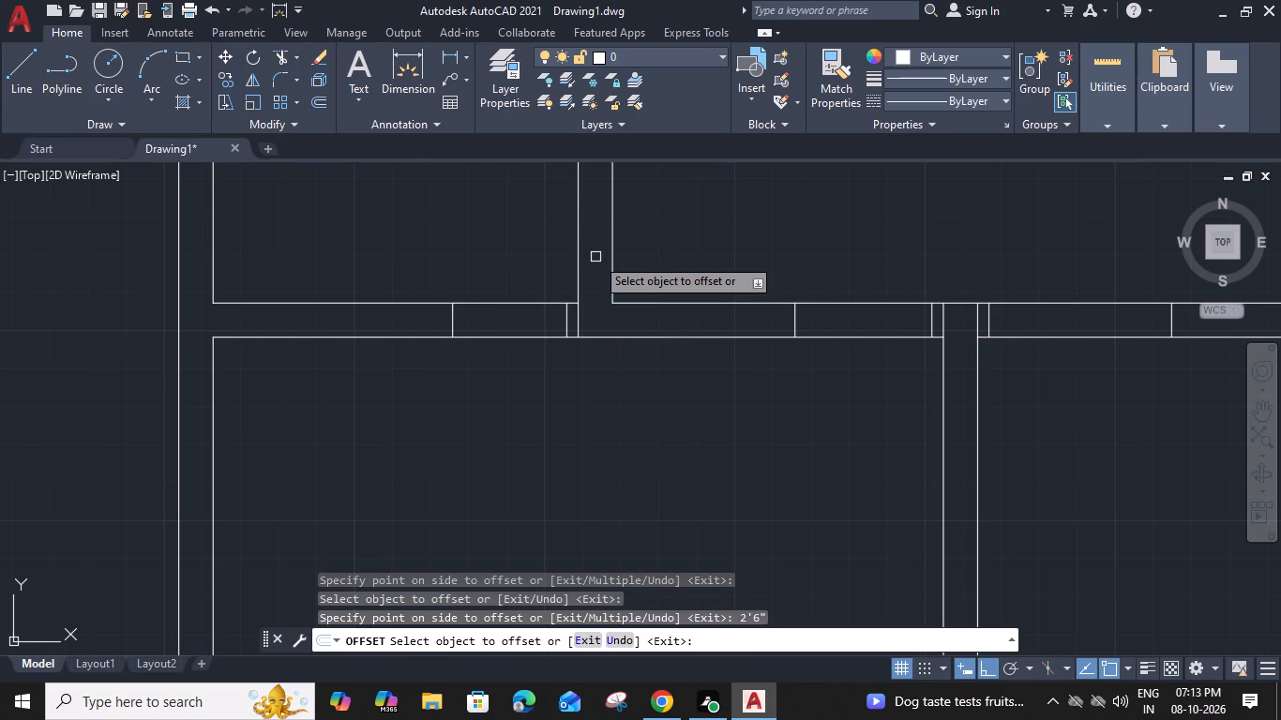
pyautogui.moveTo(612, 253); pyautogui.dragTo(655, 605, button='middle')
pyautogui.moveTo(658, 323); pyautogui.dragTo(615, 610, button='middle')
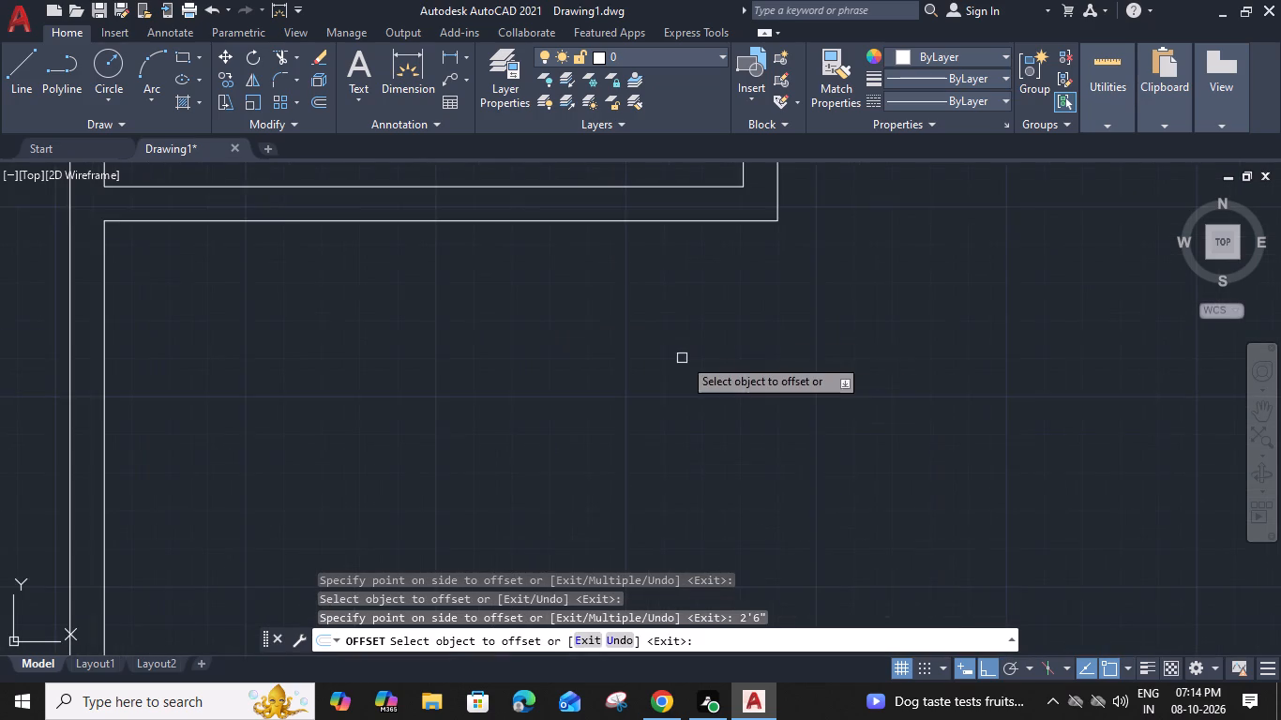
pyautogui.moveTo(731, 337); pyautogui.dragTo(558, 575, button='middle')
pyautogui.click(588, 274)
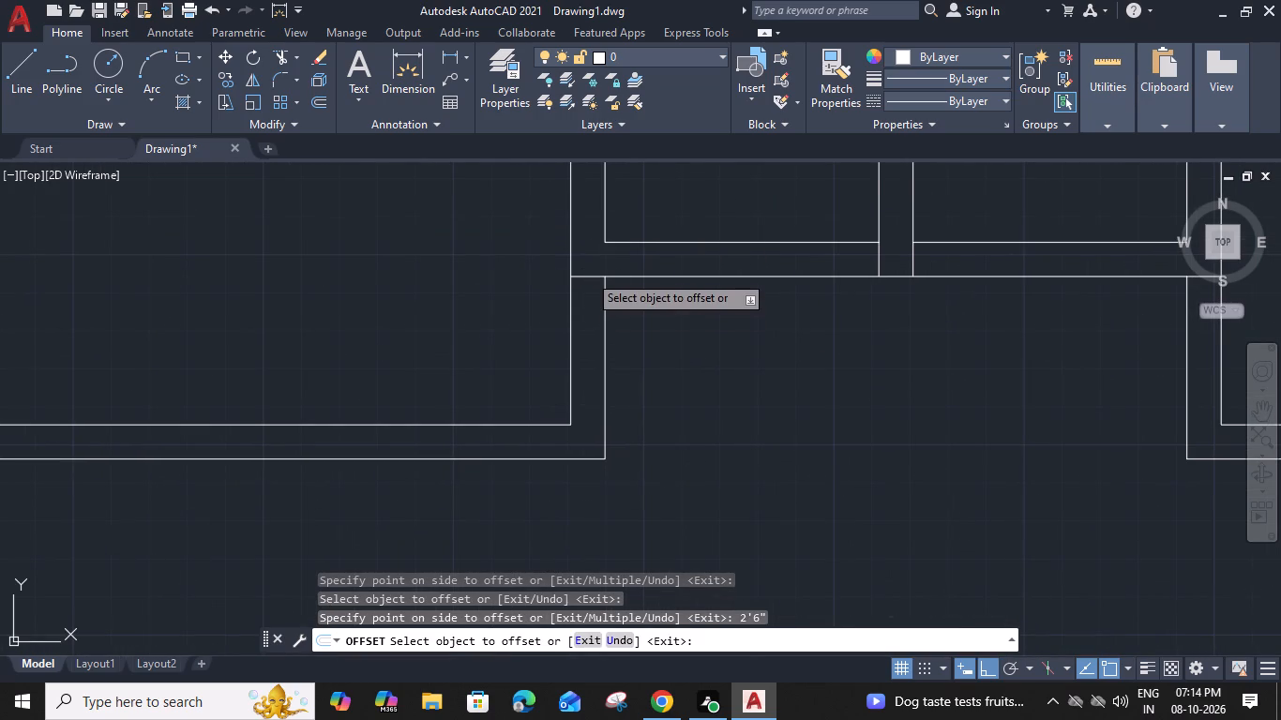
pyautogui.click(590, 334)
pyautogui.click(593, 291)
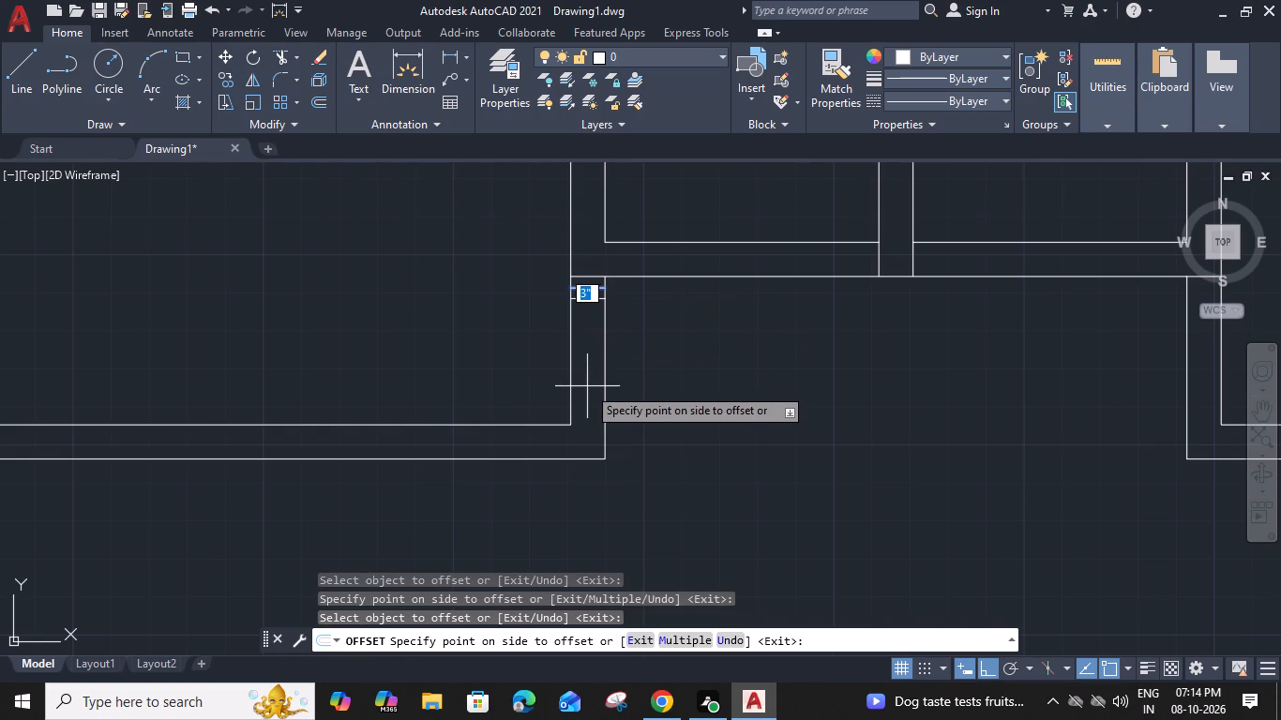
pyautogui.write("3'")
pyautogui.press('space')
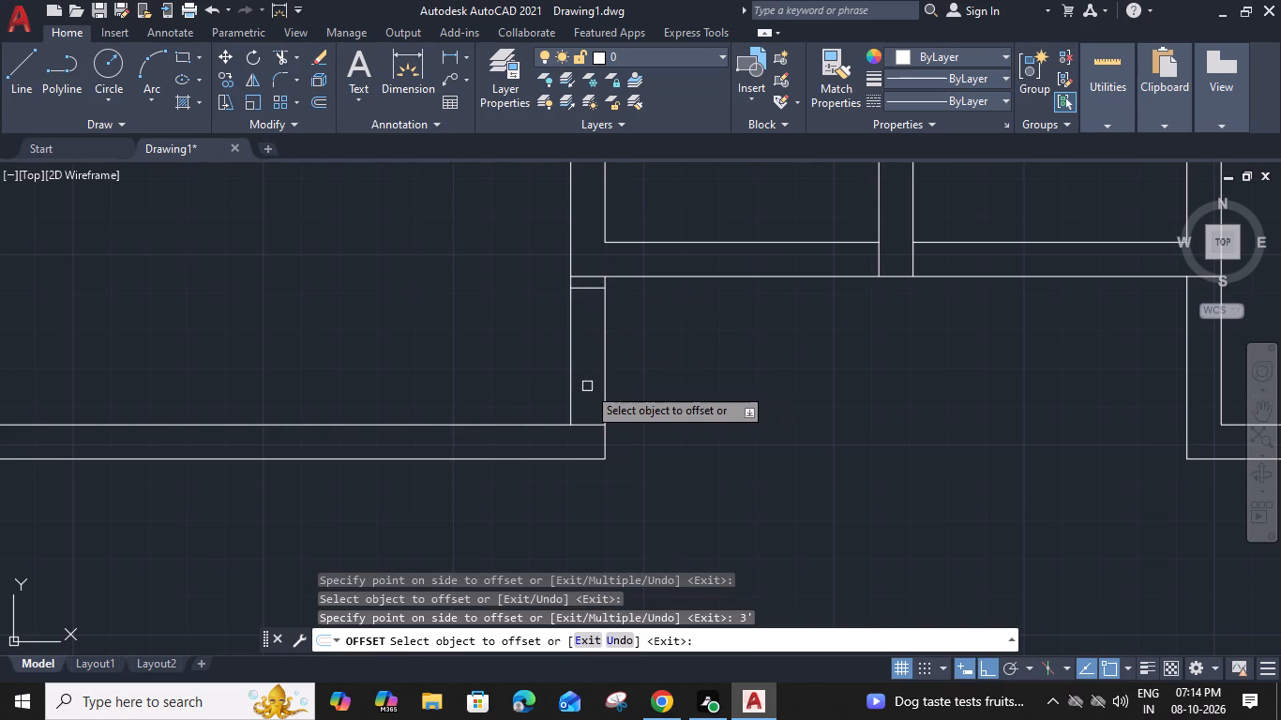
# Offset the short line at the central recess's northeast corner 3" south, and offset that copy another 3' south.
pyautogui.moveTo(1001, 474); pyautogui.dragTo(528, 468, button='middle')
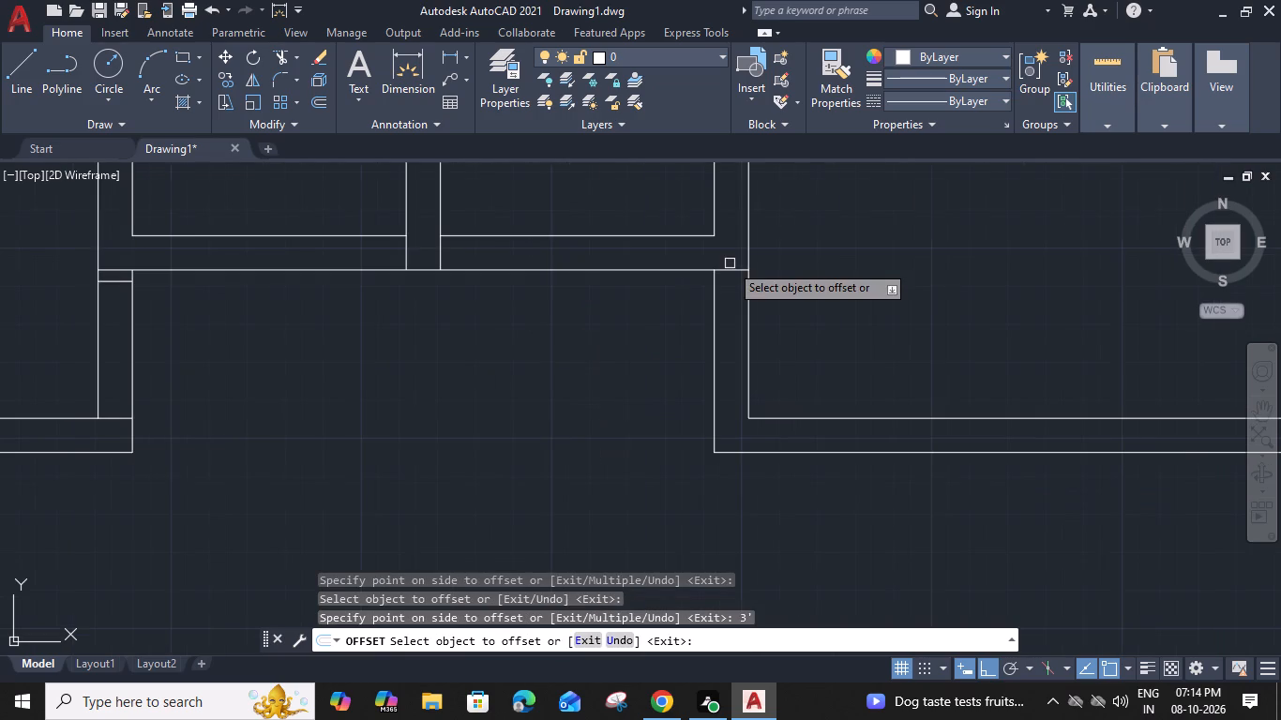
pyautogui.click(736, 272)
pyautogui.click(729, 318)
pyautogui.click(737, 285)
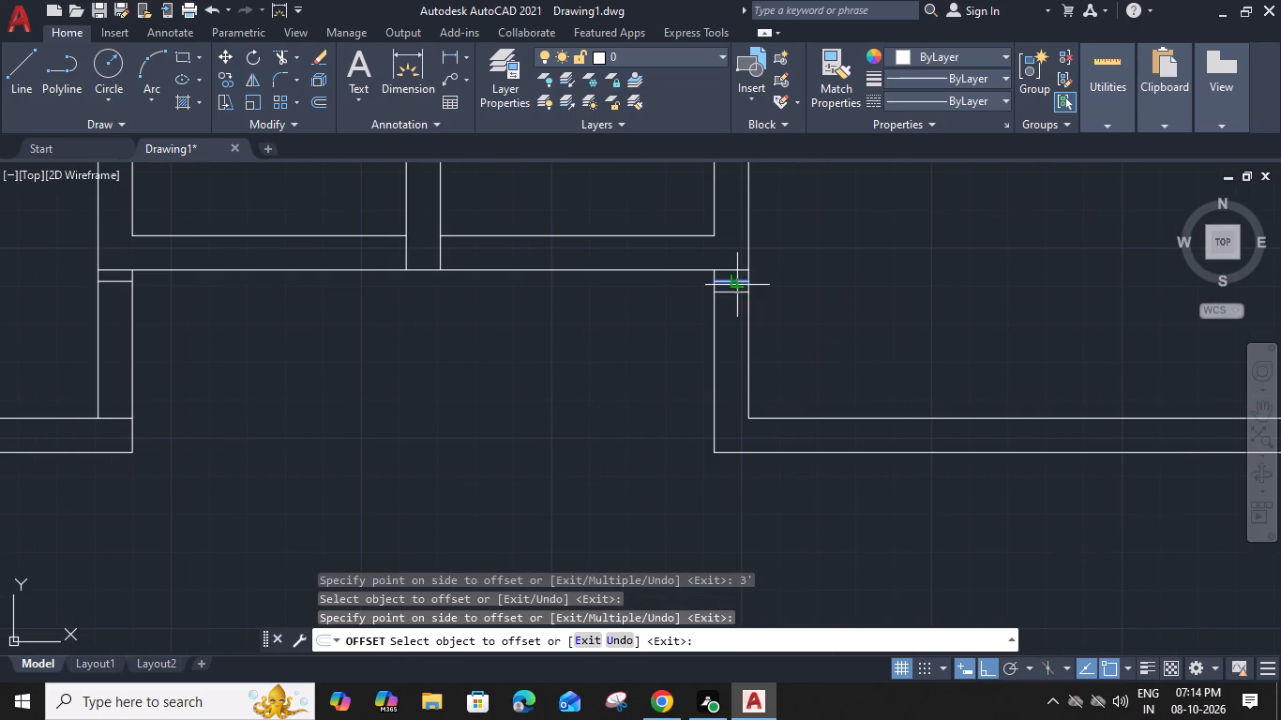
pyautogui.write("3'")
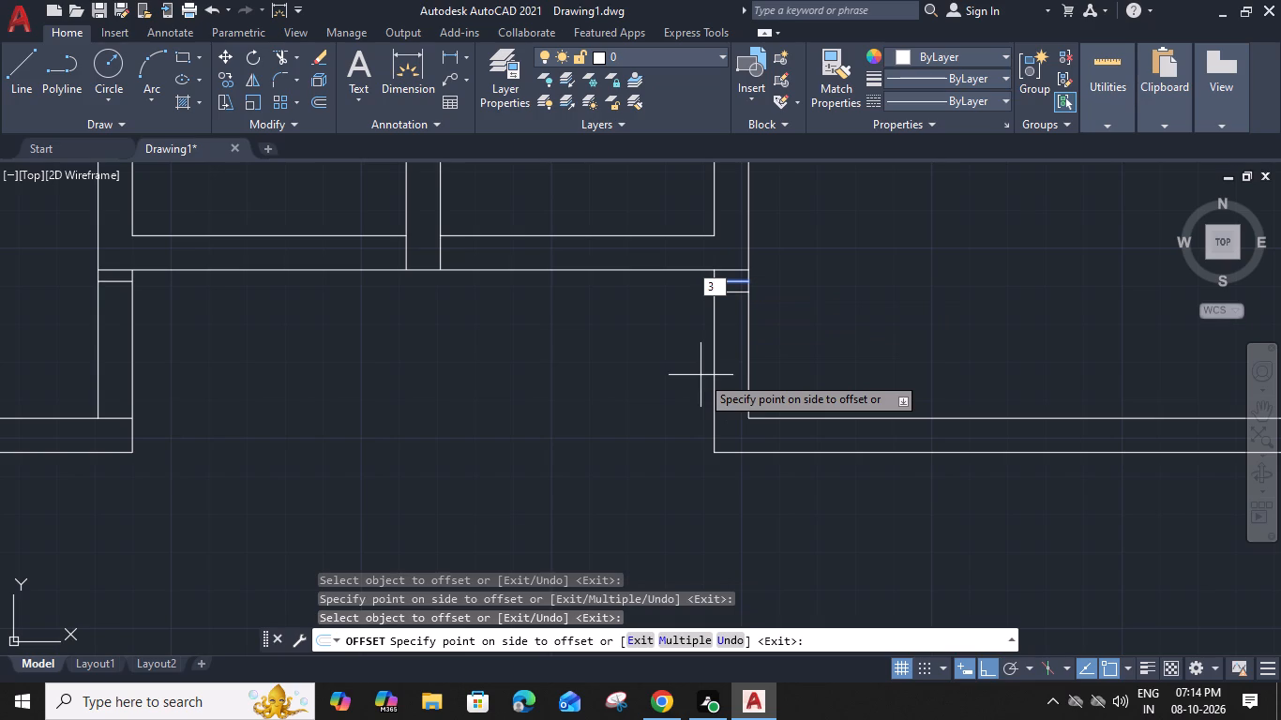
pyautogui.press('space')
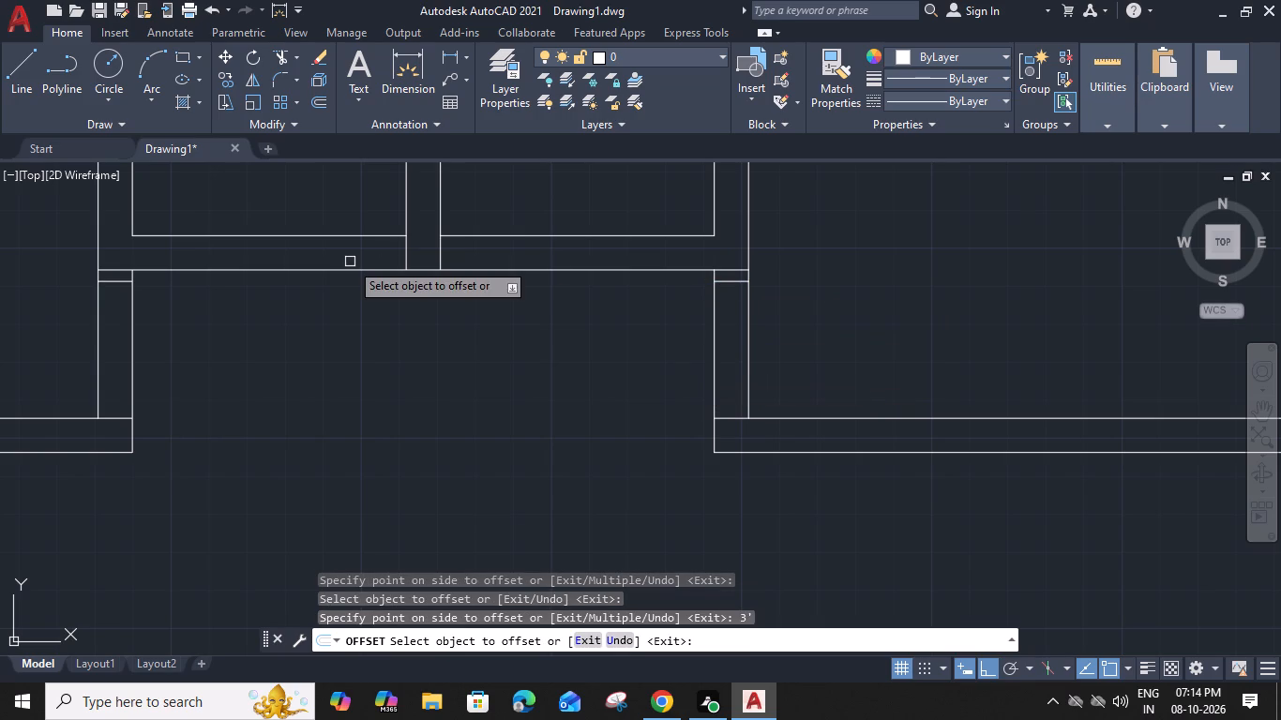
# Offset the west junction line below the two small north rooms' partition 3" west, and offset that copy another 2'6" west.
pyautogui.click(405, 247)
pyautogui.click(345, 247)
pyautogui.click(389, 248)
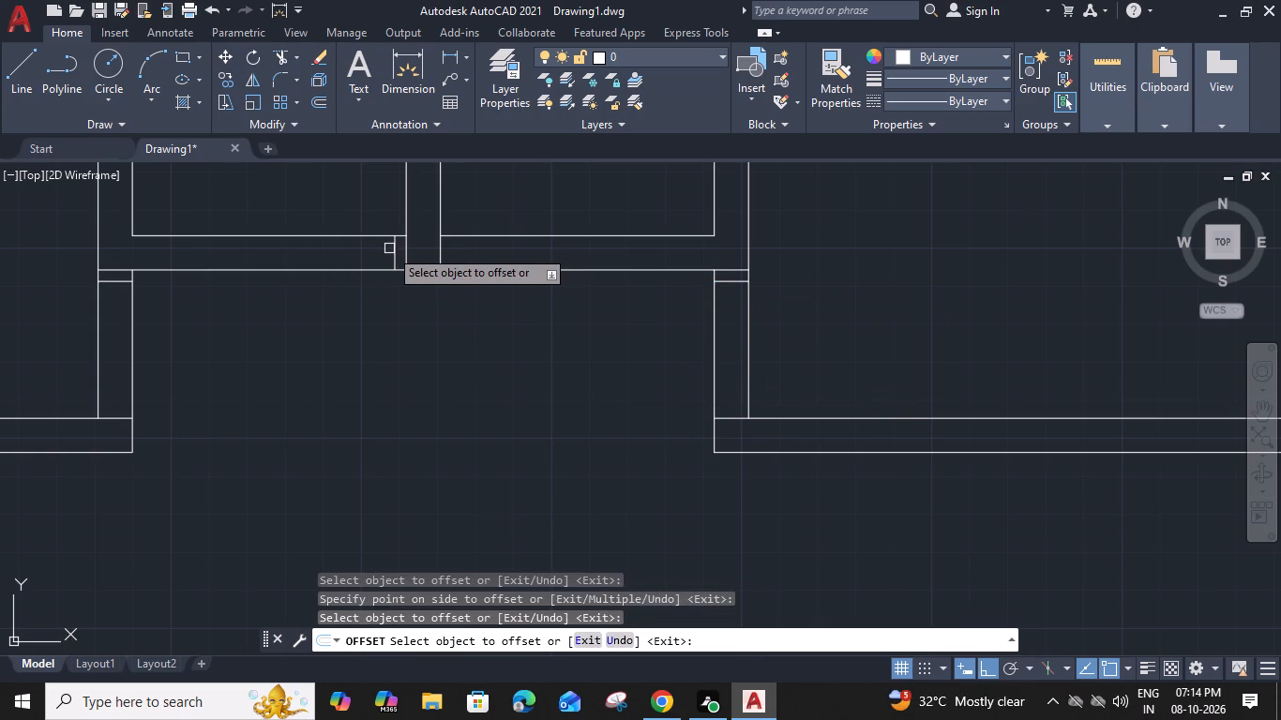
pyautogui.click(393, 252)
pyautogui.press('2')
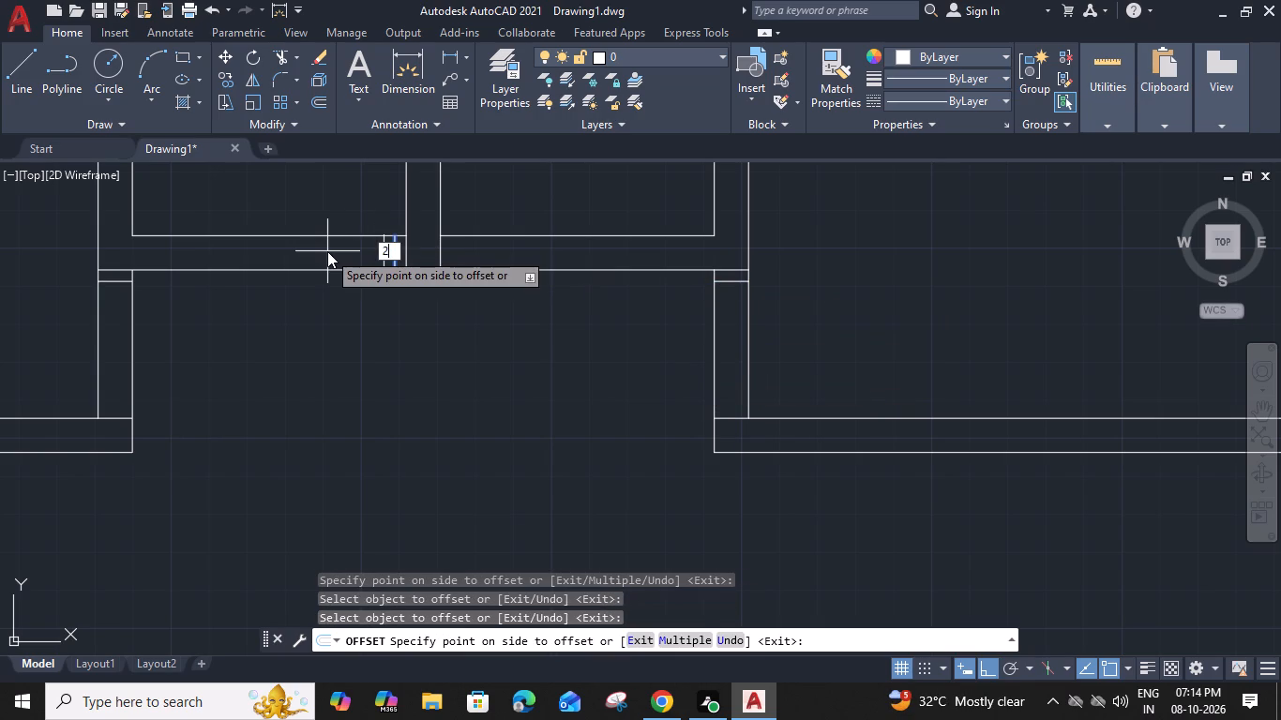
pyautogui.write("'6")
pyautogui.hotkey('shift', '"')
pyautogui.press('Return')
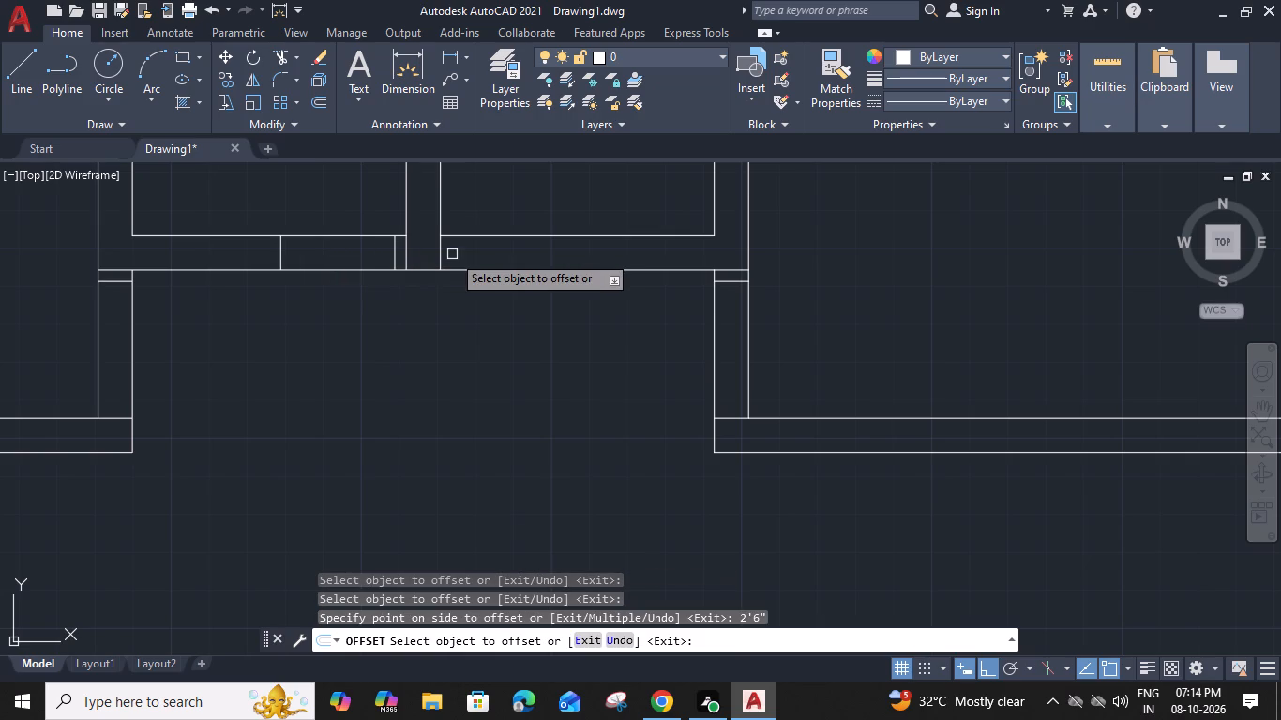
# Offset the east junction line below the small north rooms' partition 3" east, and offset that copy another 2'6" east.
pyautogui.click(441, 247)
pyautogui.click(474, 255)
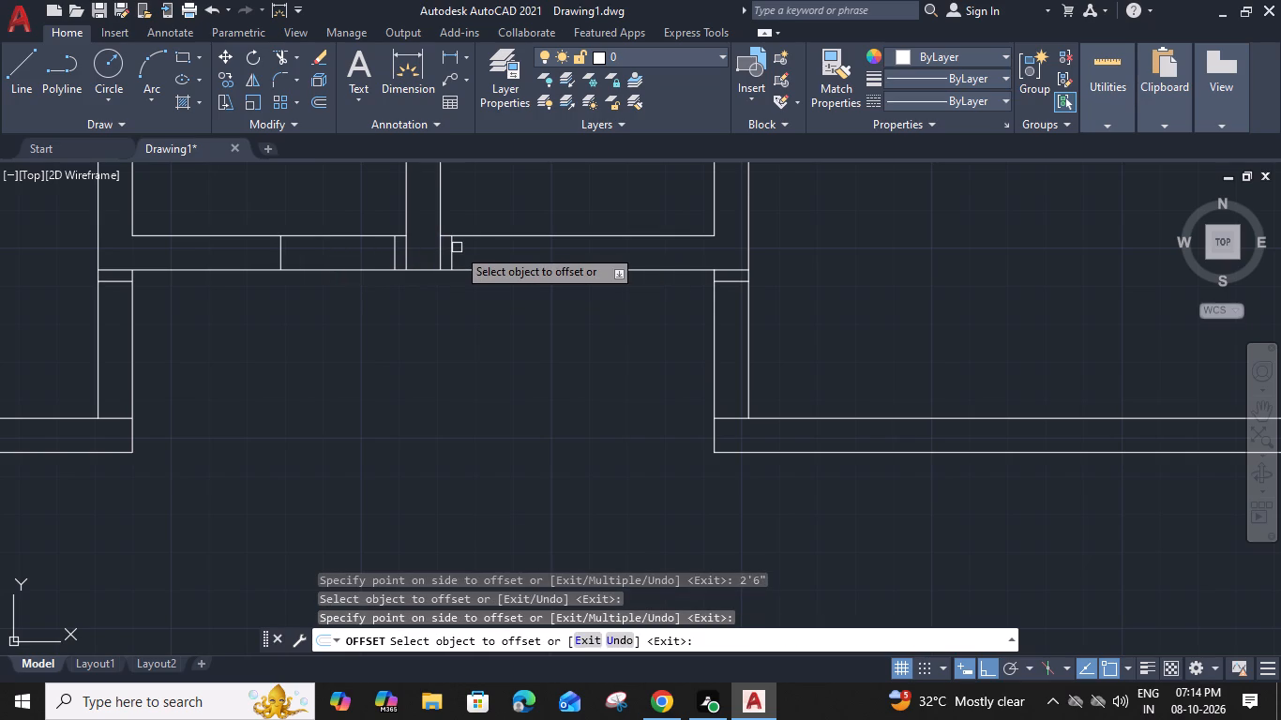
pyautogui.click(454, 248)
pyautogui.write('2\'6"')
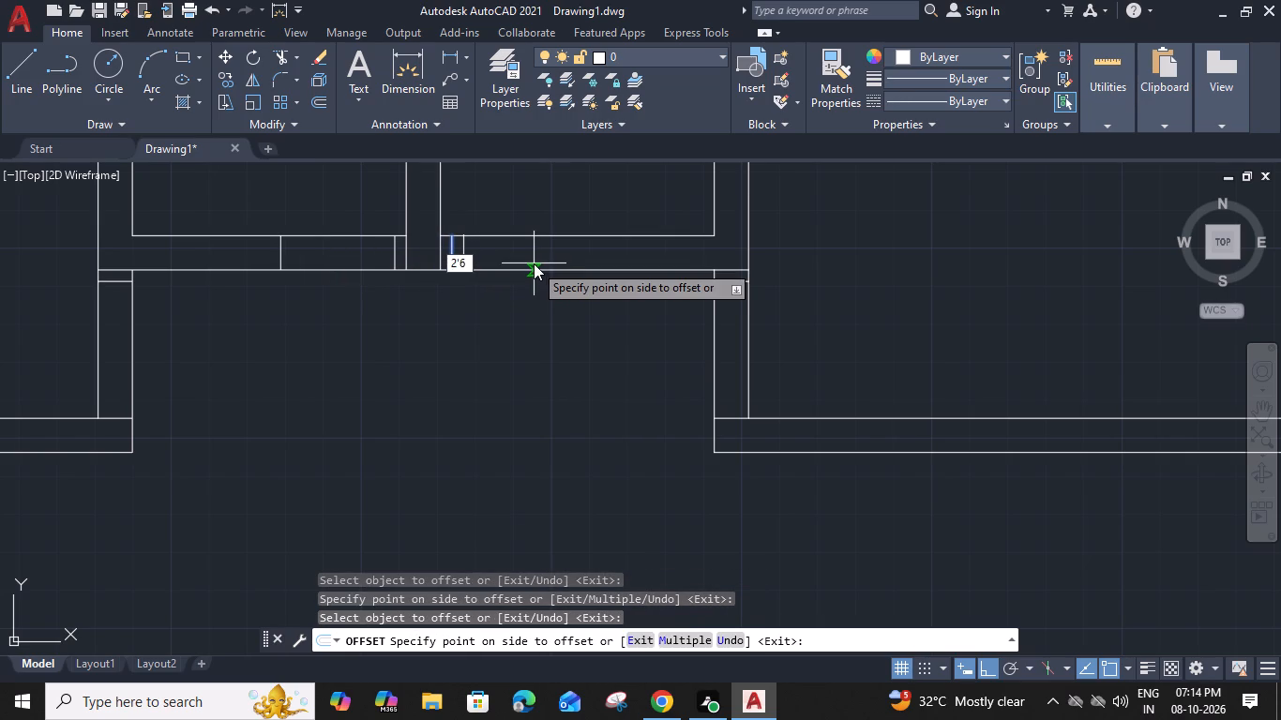
pyautogui.press('Return')
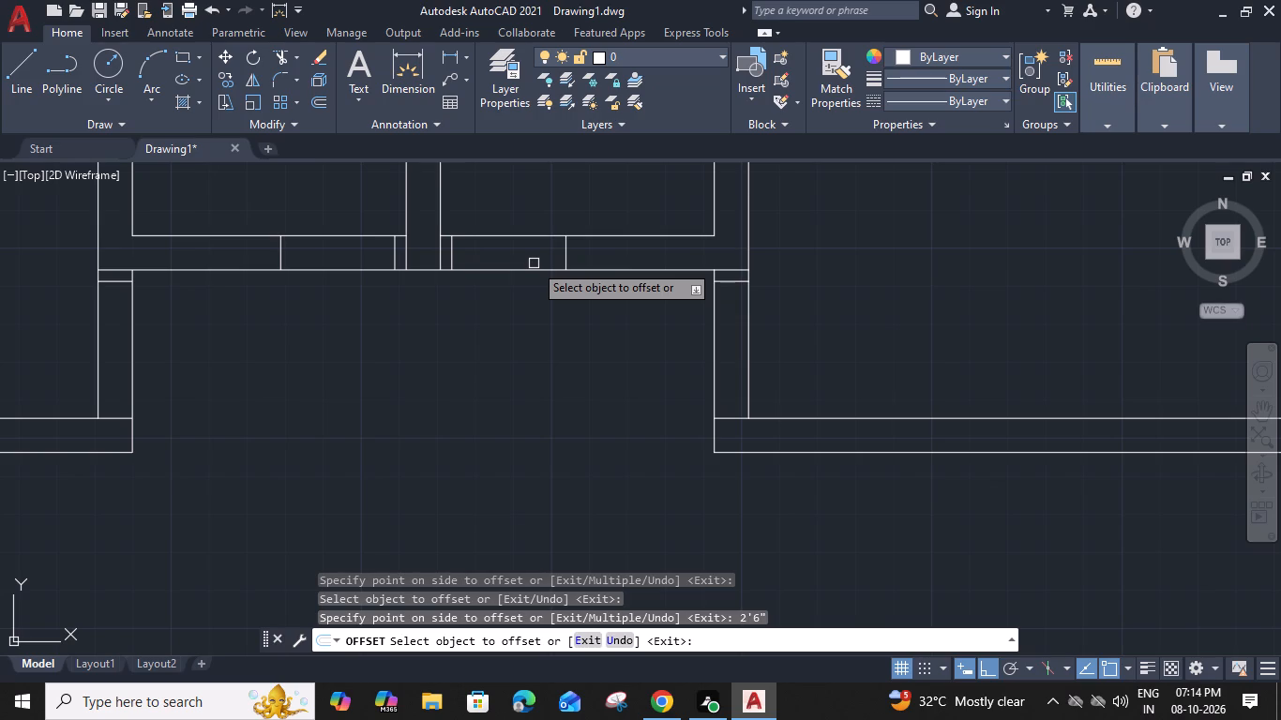
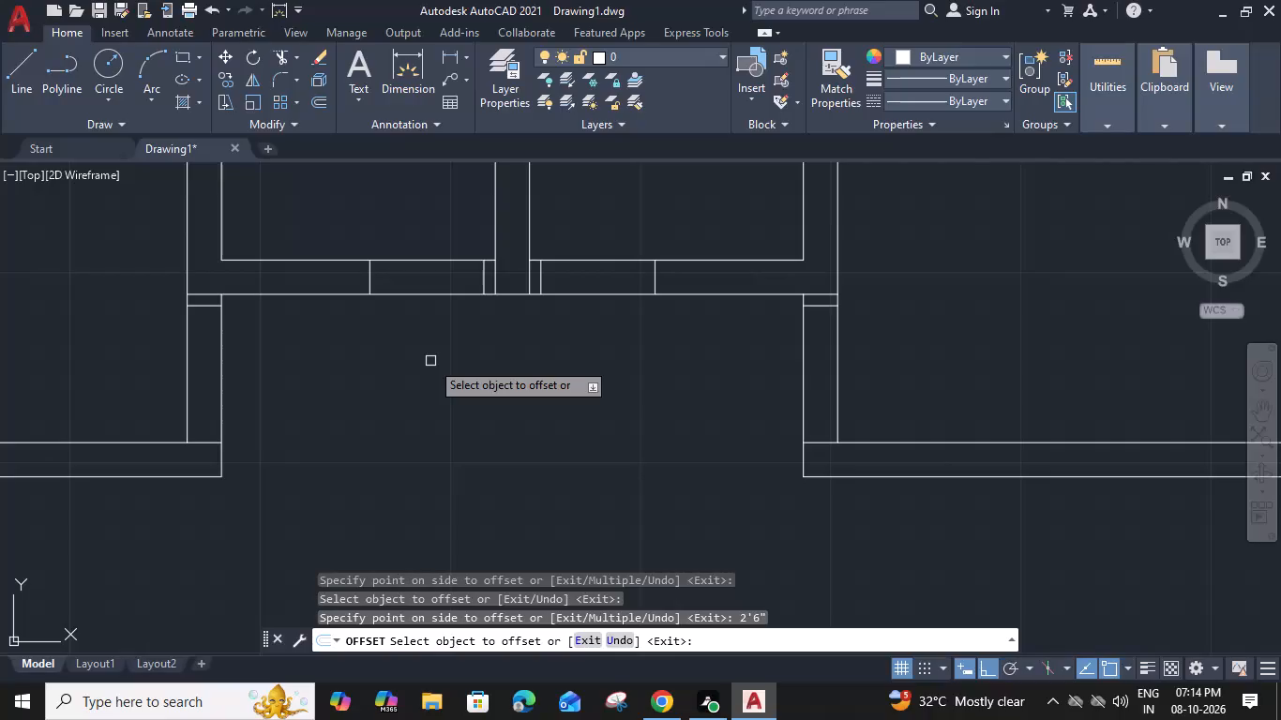
# Trim the wall lines at the central partition's foot and cut the two door openings on either side of it.
pyautogui.press('Escape')
pyautogui.write('TR')
pyautogui.press('space')
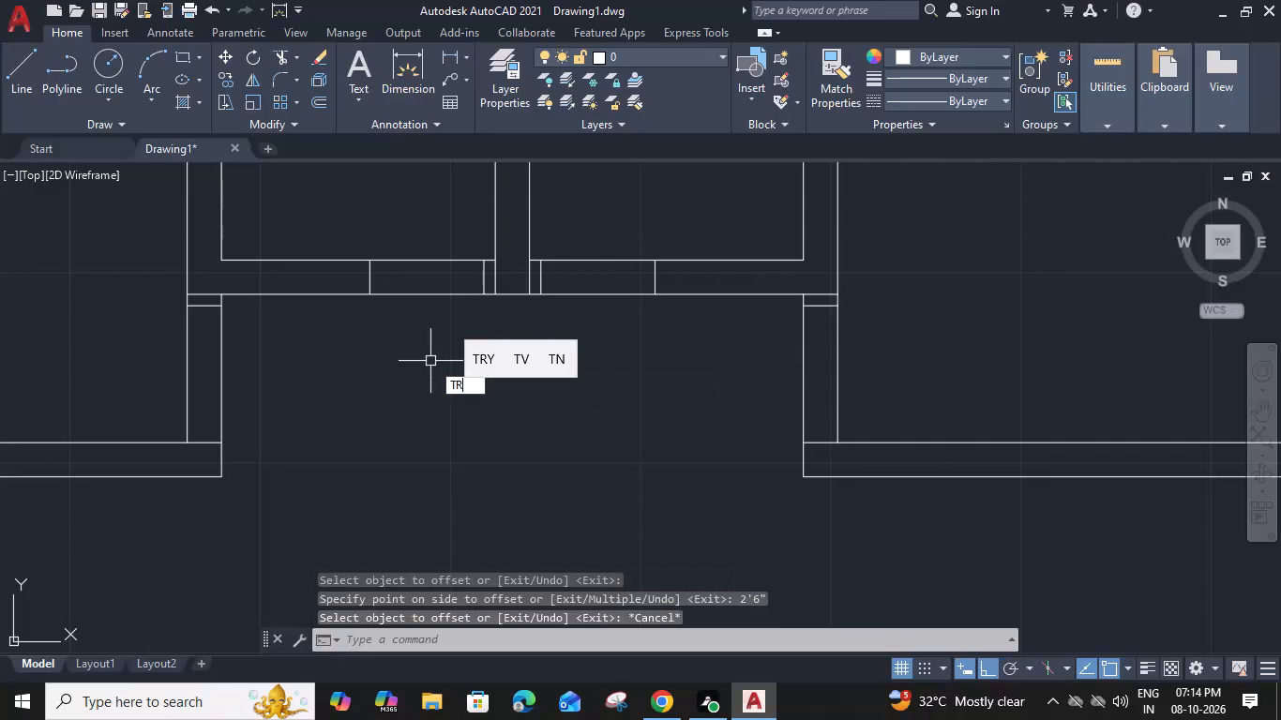
pyautogui.scroll(1, 535, 271)
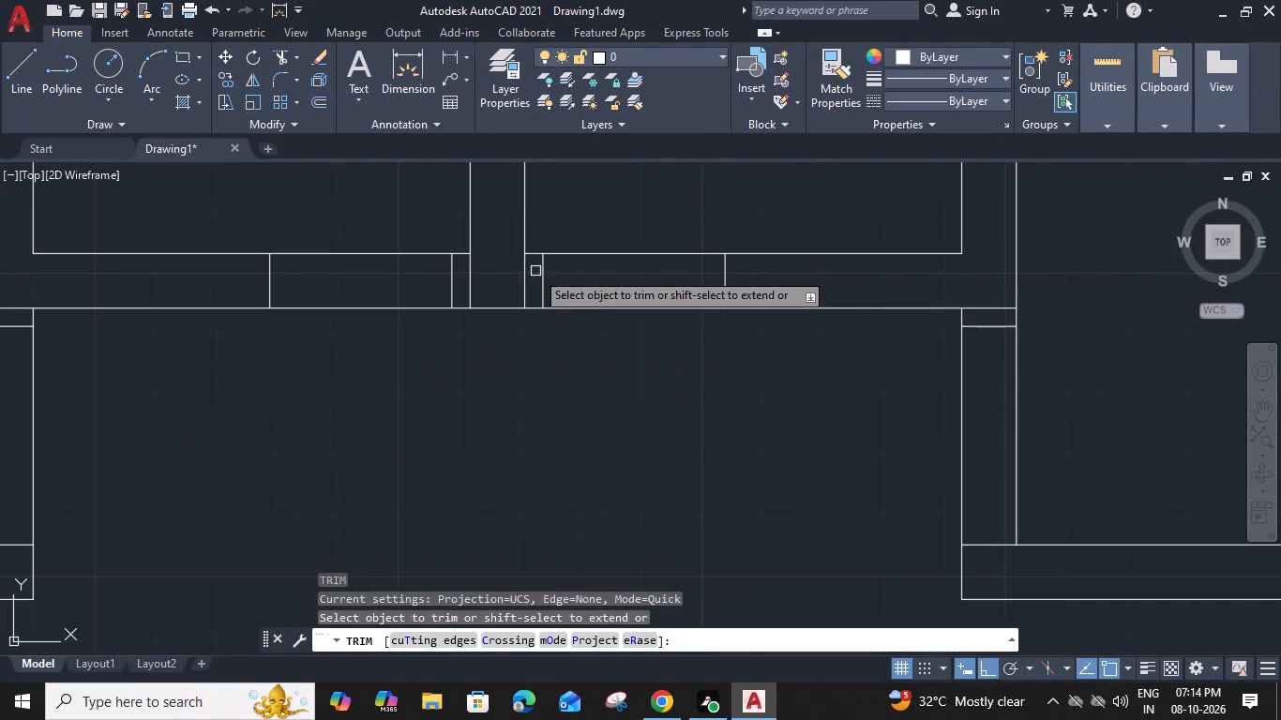
pyautogui.click(535, 271)
pyautogui.click(464, 277)
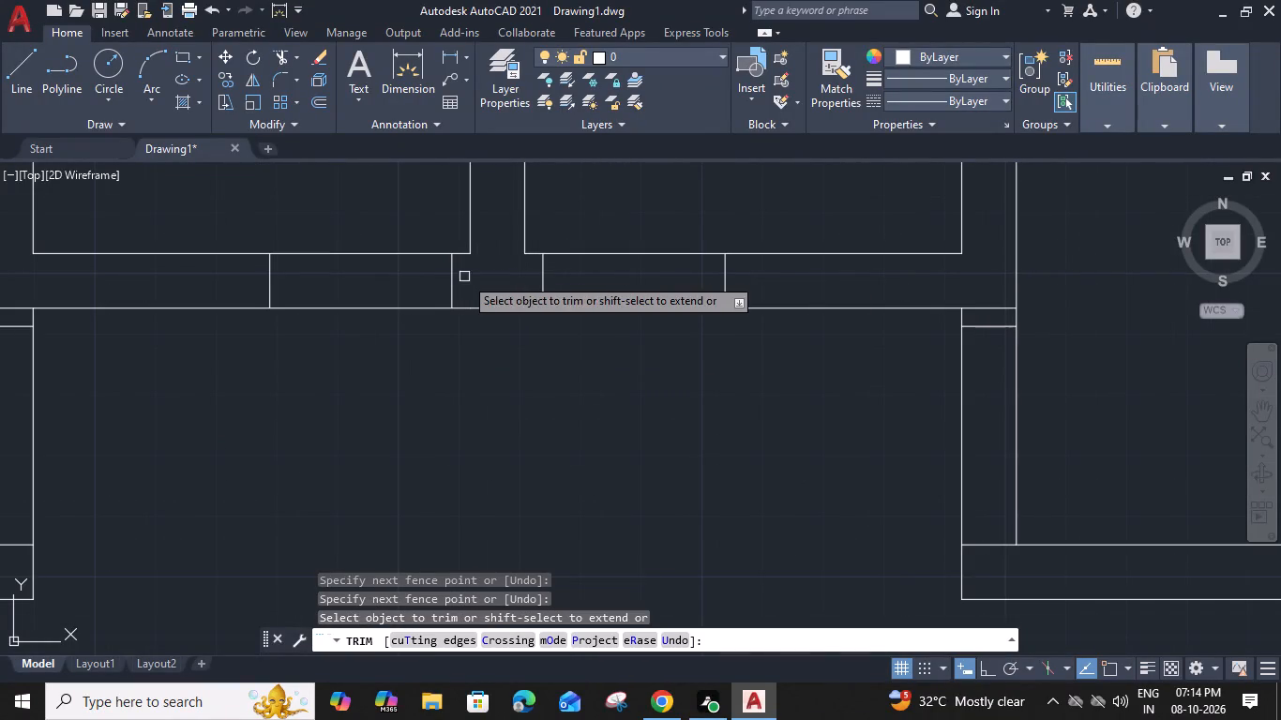
pyautogui.click(637, 258)
pyautogui.click(635, 307)
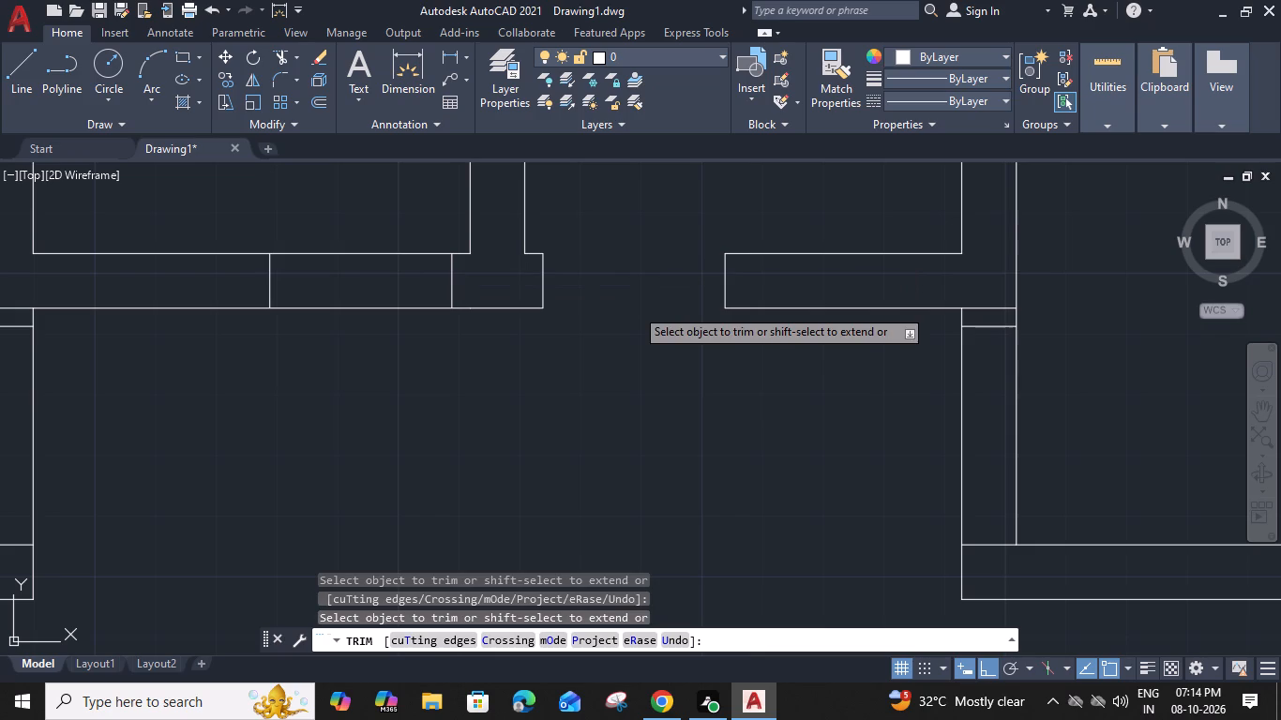
pyautogui.click(412, 257)
pyautogui.click(412, 307)
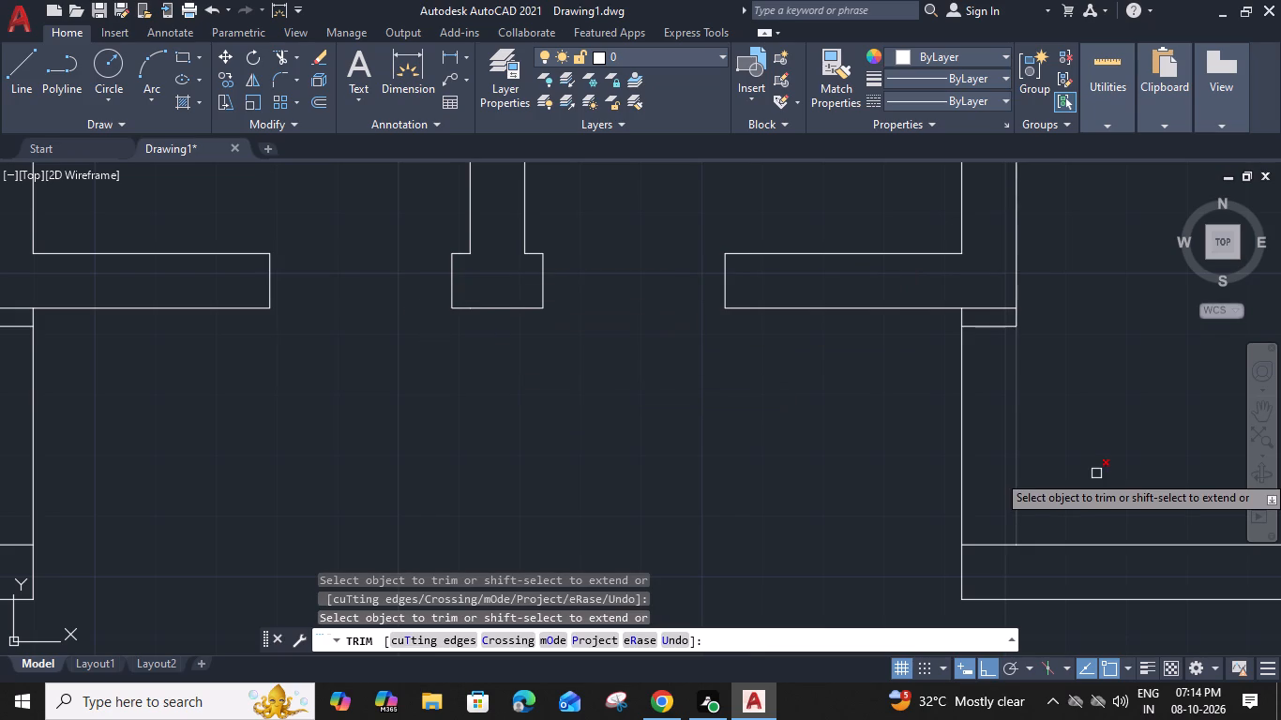
# Trim the leftover junction lines and both faces of the two side walls to open gaps below the paired rooms.
pyautogui.click(1007, 313)
pyautogui.click(1000, 301)
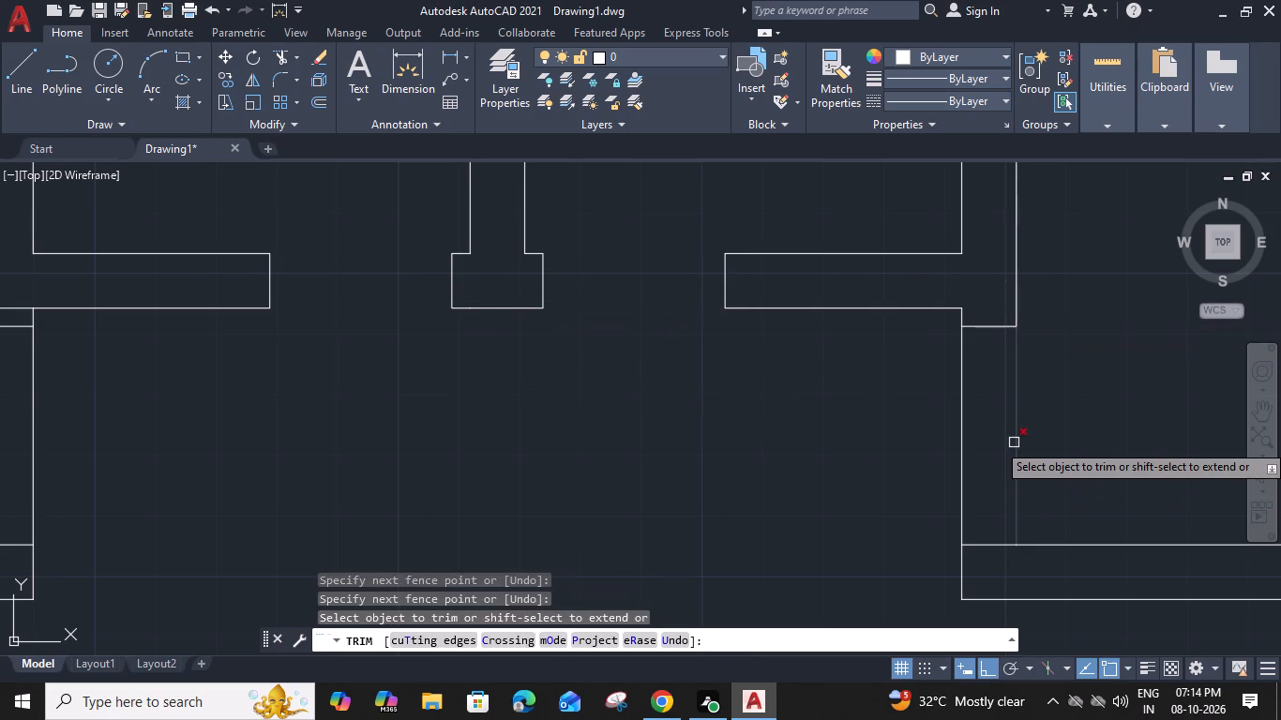
pyautogui.click(1014, 442)
pyautogui.click(962, 442)
pyautogui.scroll(-1, 914, 464)
pyautogui.moveTo(727, 444); pyautogui.dragTo(914, 464, button='middle')
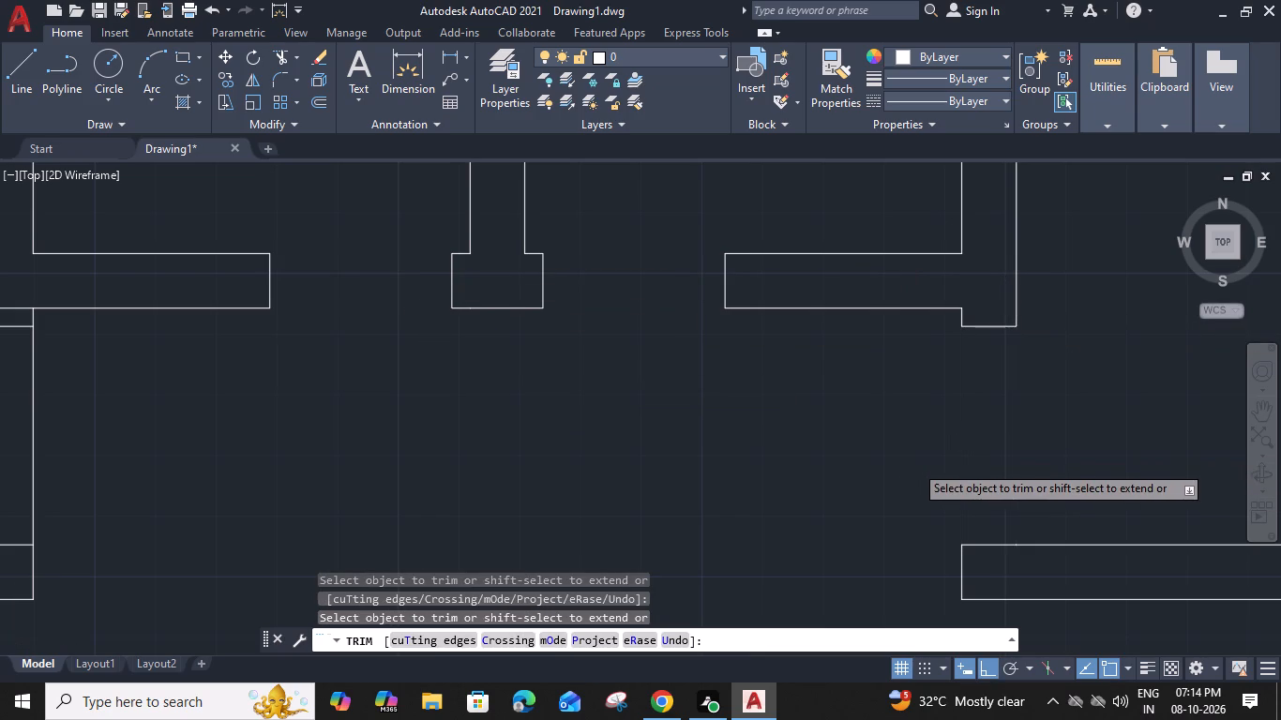
pyautogui.moveTo(914, 464); pyautogui.dragTo(971, 410, button='middle')
pyautogui.click(596, 330)
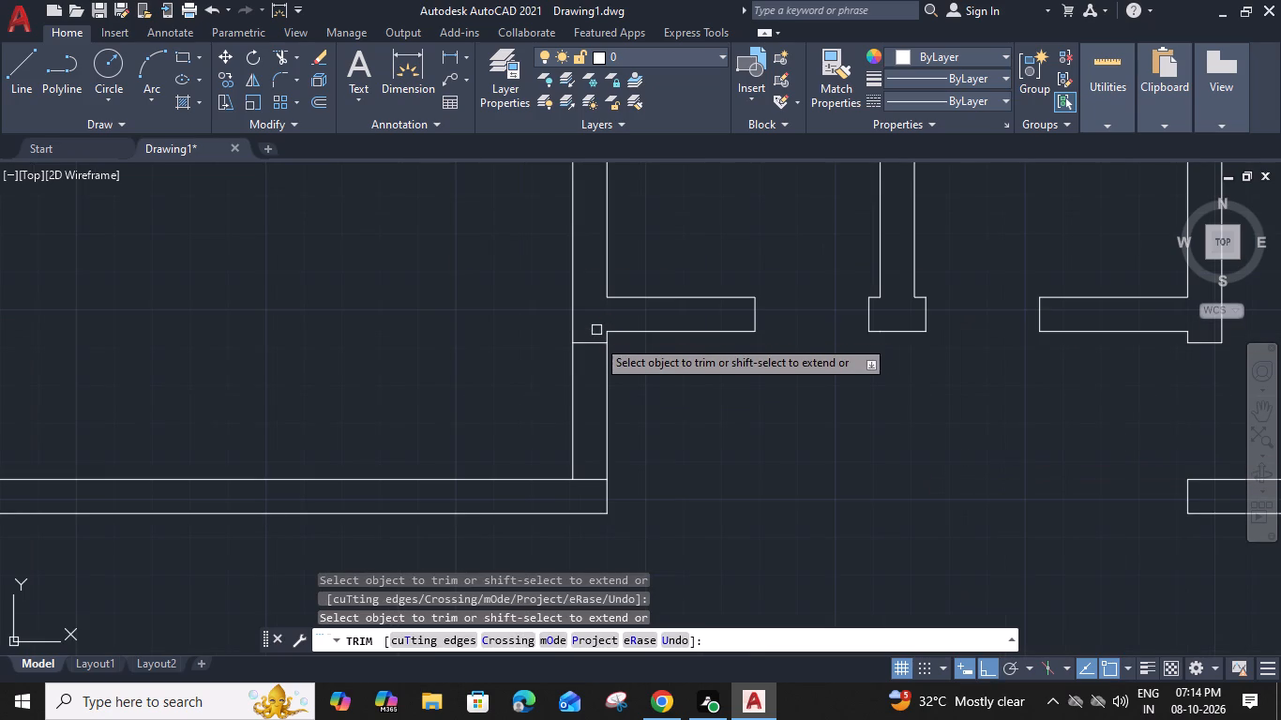
pyautogui.click(606, 396)
pyautogui.click(568, 397)
# Trim the junction lines and cut the door opening in the wall below the small room in the plan's lower-left area.
pyautogui.scroll(-1, 634, 462)
pyautogui.moveTo(654, 417); pyautogui.dragTo(569, 397, button='middle')
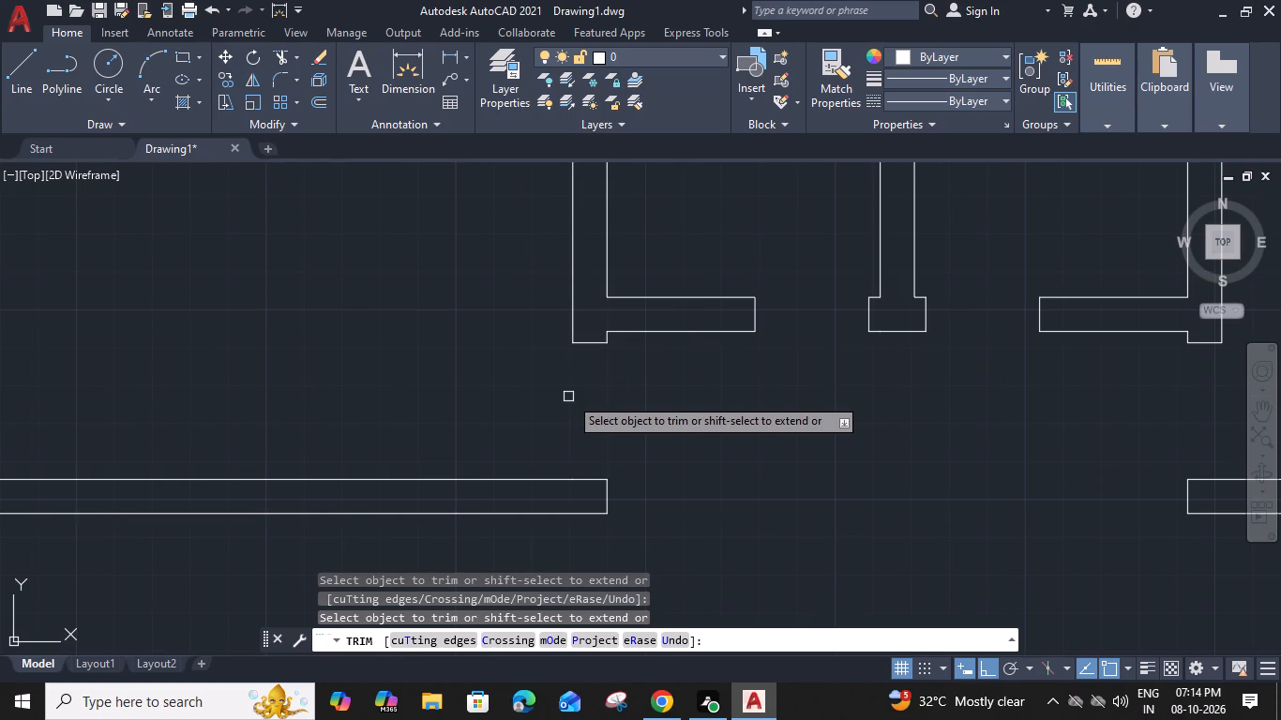
pyautogui.moveTo(569, 397); pyautogui.dragTo(565, 141, button='middle')
pyautogui.moveTo(488, 459); pyautogui.dragTo(552, 255, button='middle')
pyautogui.scroll(1, 406, 487)
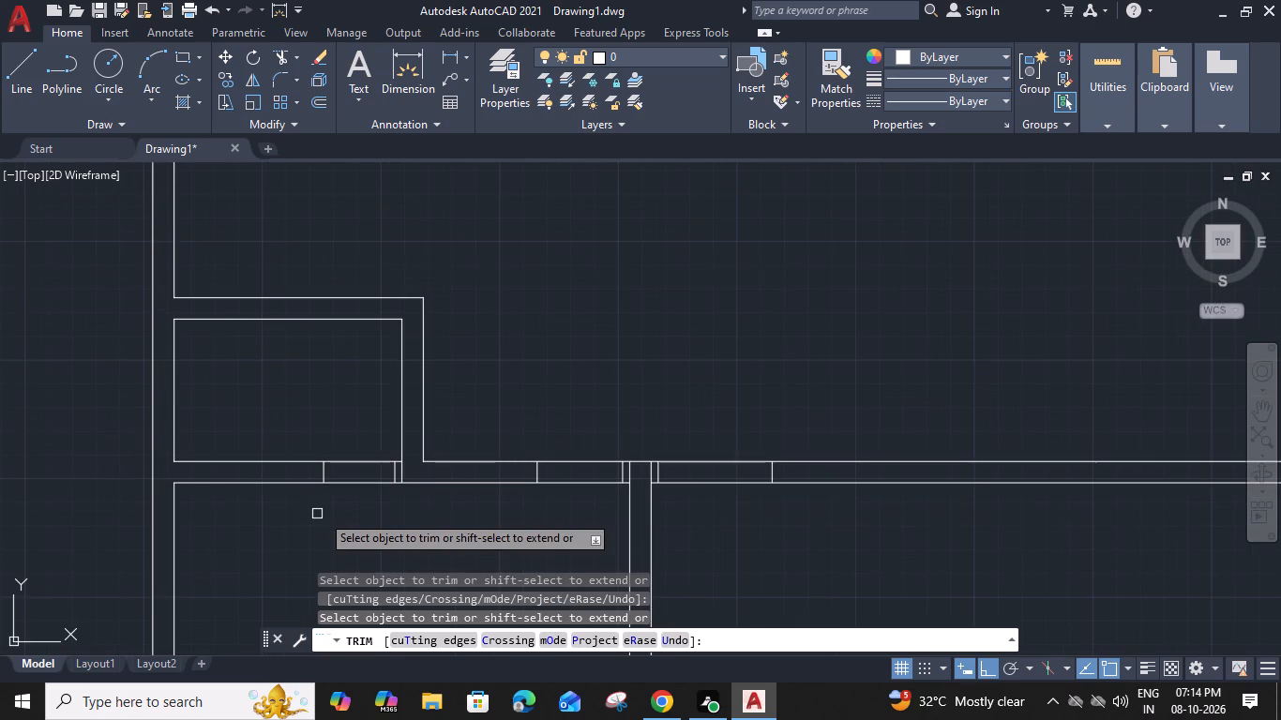
pyautogui.scroll(1, 328, 513)
pyautogui.click(397, 451)
pyautogui.click(332, 425)
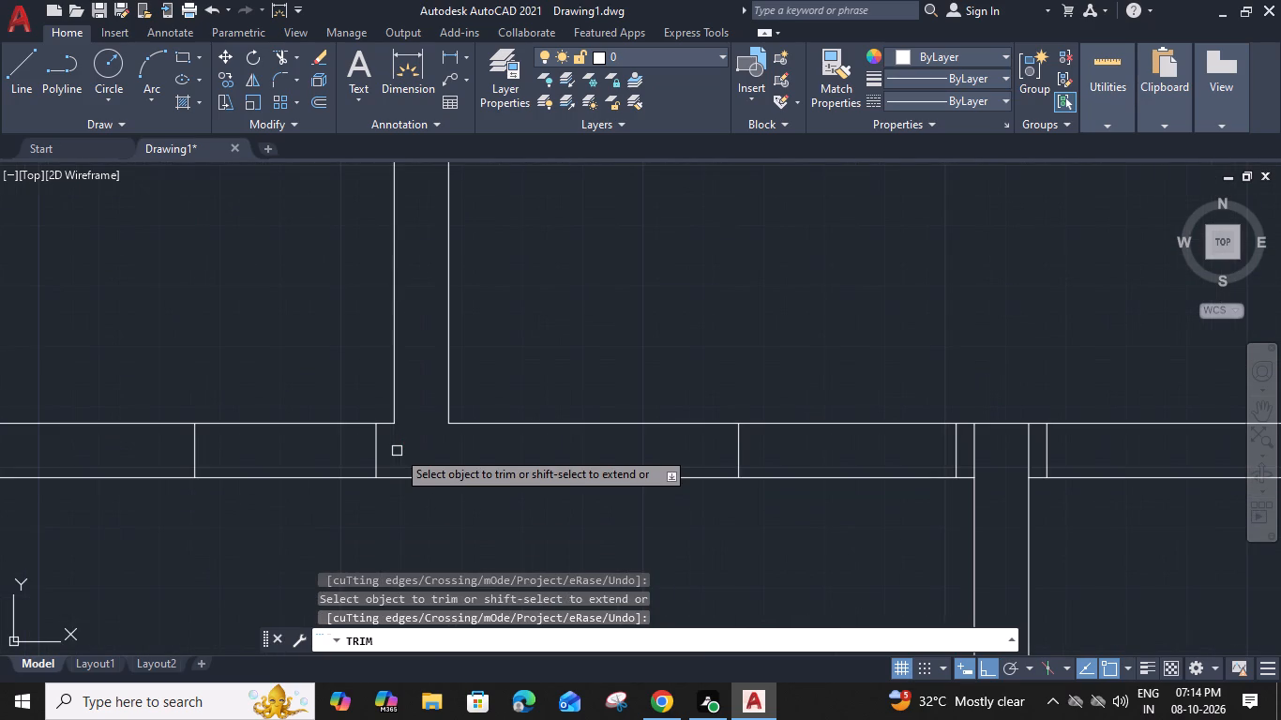
pyautogui.click(327, 480)
# Trim the T-junction lines in the same lower wall and cut the door openings on both sides of that junction.
pyautogui.moveTo(834, 535); pyautogui.dragTo(610, 470, button='middle')
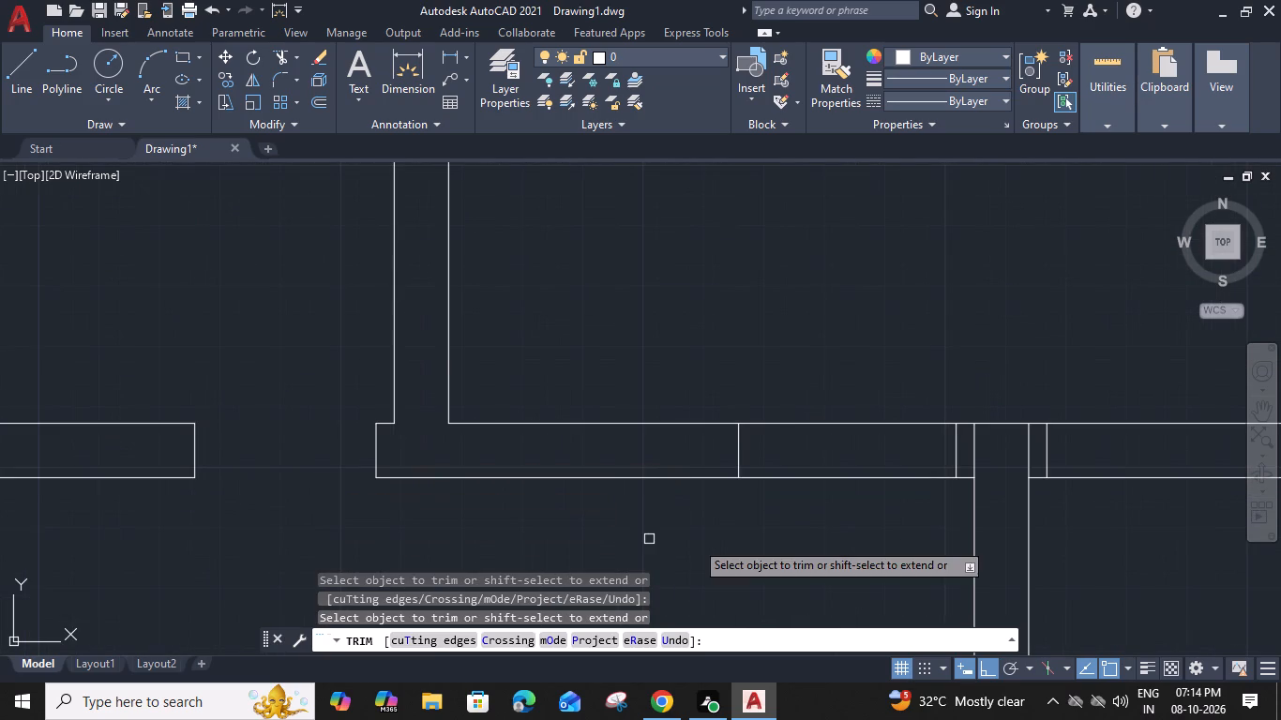
pyautogui.click(816, 391)
pyautogui.click(744, 384)
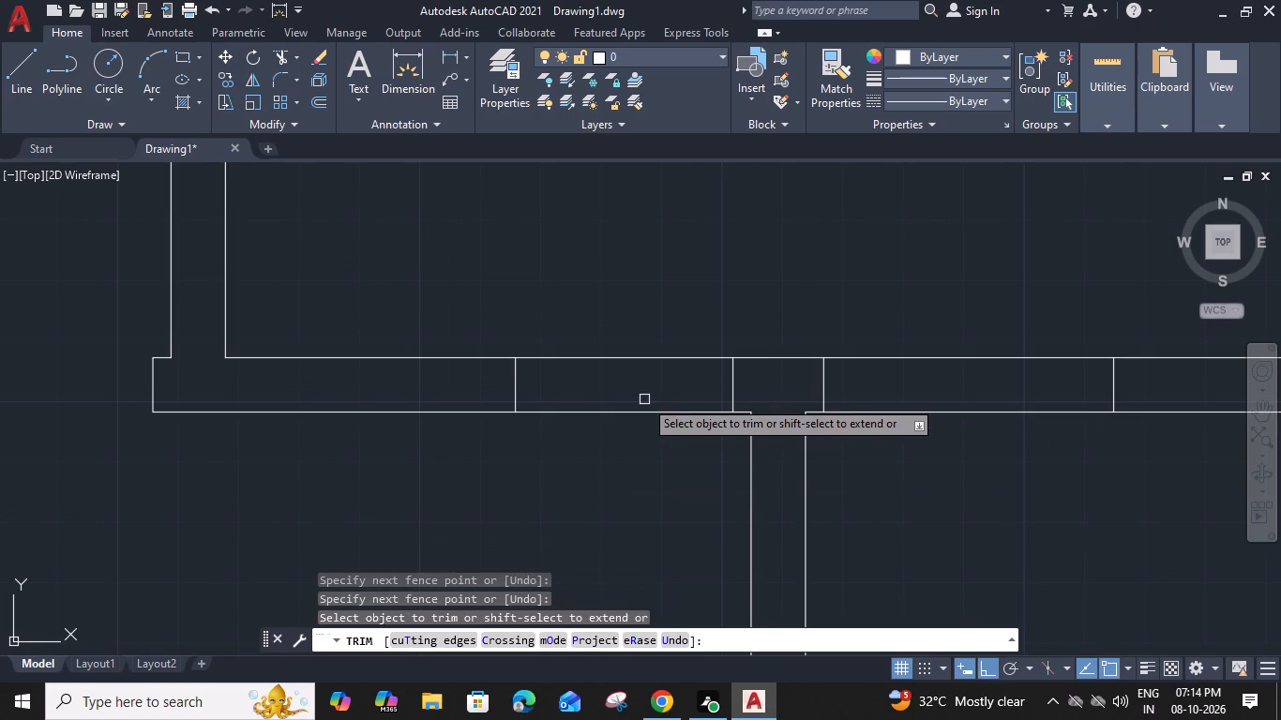
pyautogui.click(652, 422)
pyautogui.click(658, 347)
pyautogui.moveTo(980, 439); pyautogui.dragTo(607, 414, button='middle')
pyautogui.moveTo(595, 439); pyautogui.dragTo(595, 426)
pyautogui.click(644, 260)
pyautogui.scroll(-3, 646, 262)
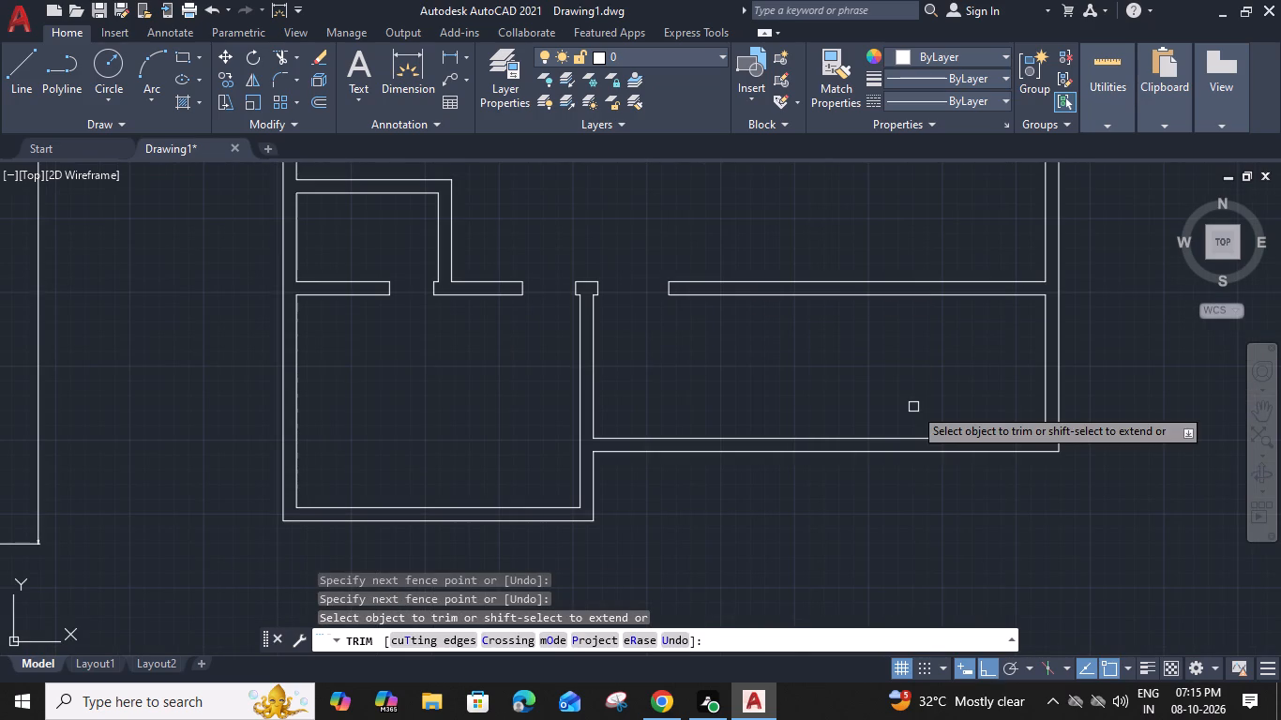
pyautogui.press('Escape')
# Draw short lines across the wall thickness at the lower-right room's upper junction with the outer wall and at its bottom outer corner.
pyautogui.write('L')
pyautogui.press('space')
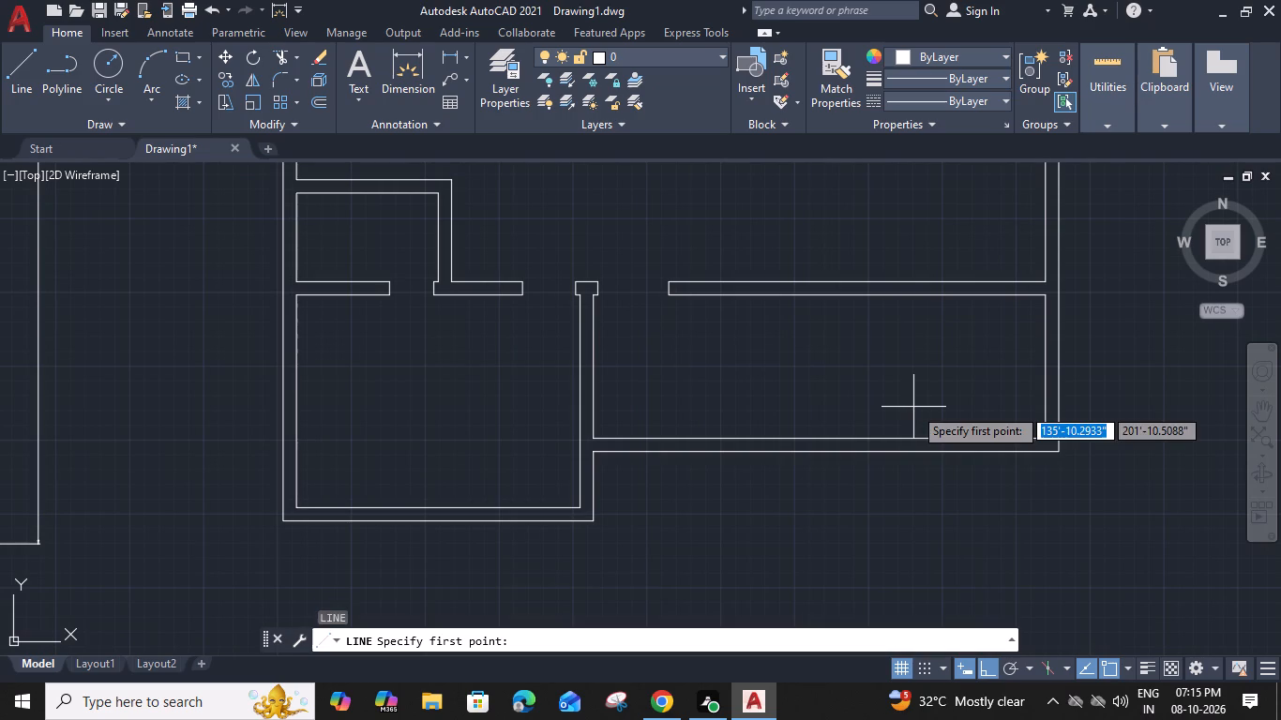
pyautogui.click(1047, 292)
pyautogui.click(1061, 294)
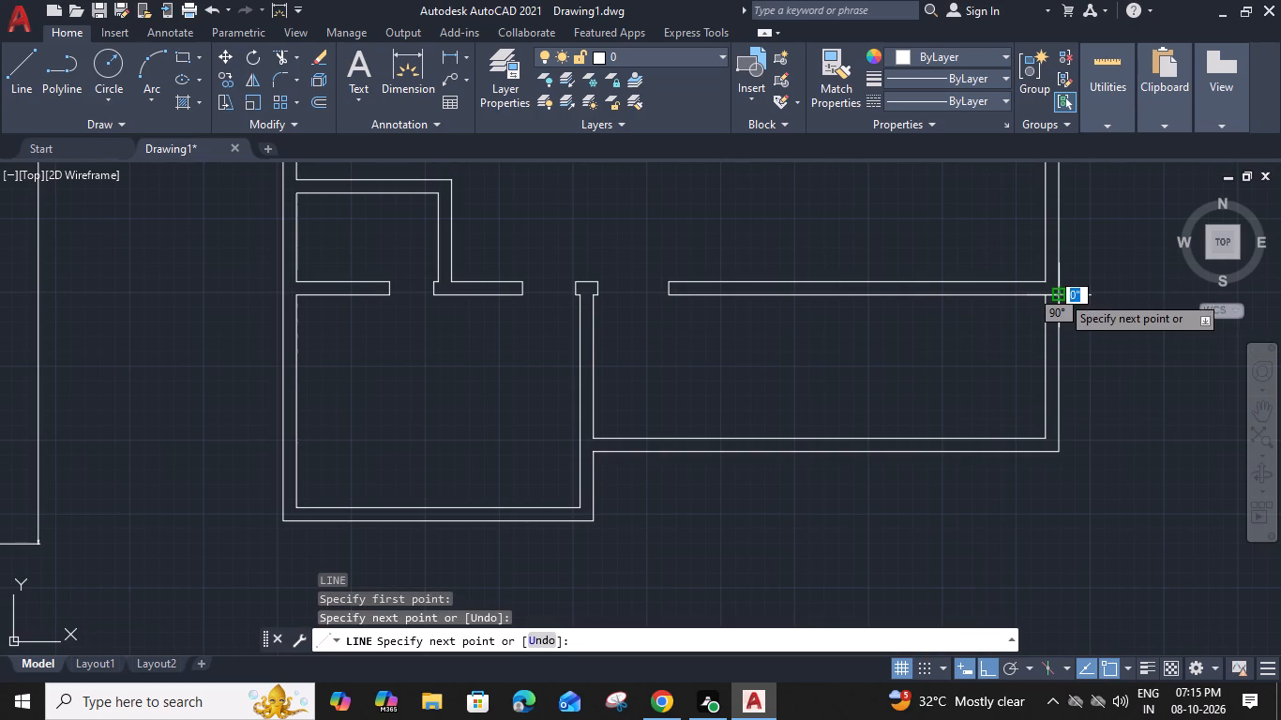
pyautogui.press('Escape')
pyautogui.press('space')
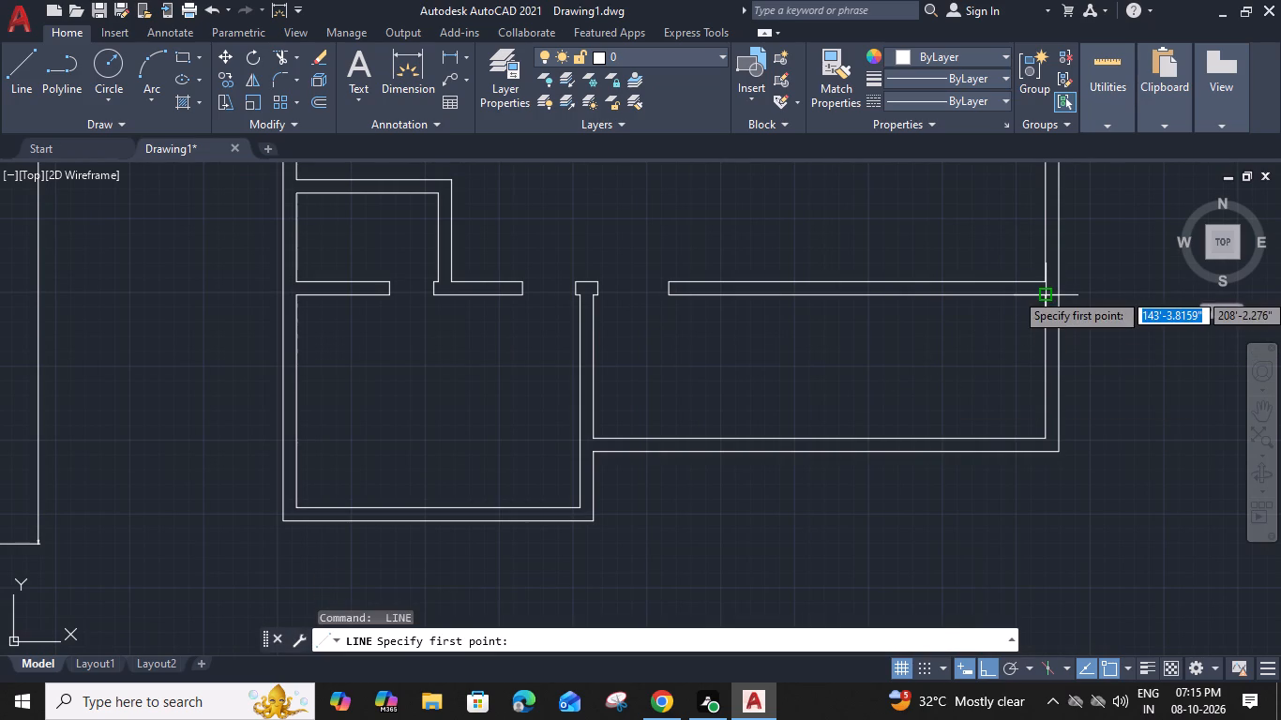
pyautogui.scroll(1, 1040, 423)
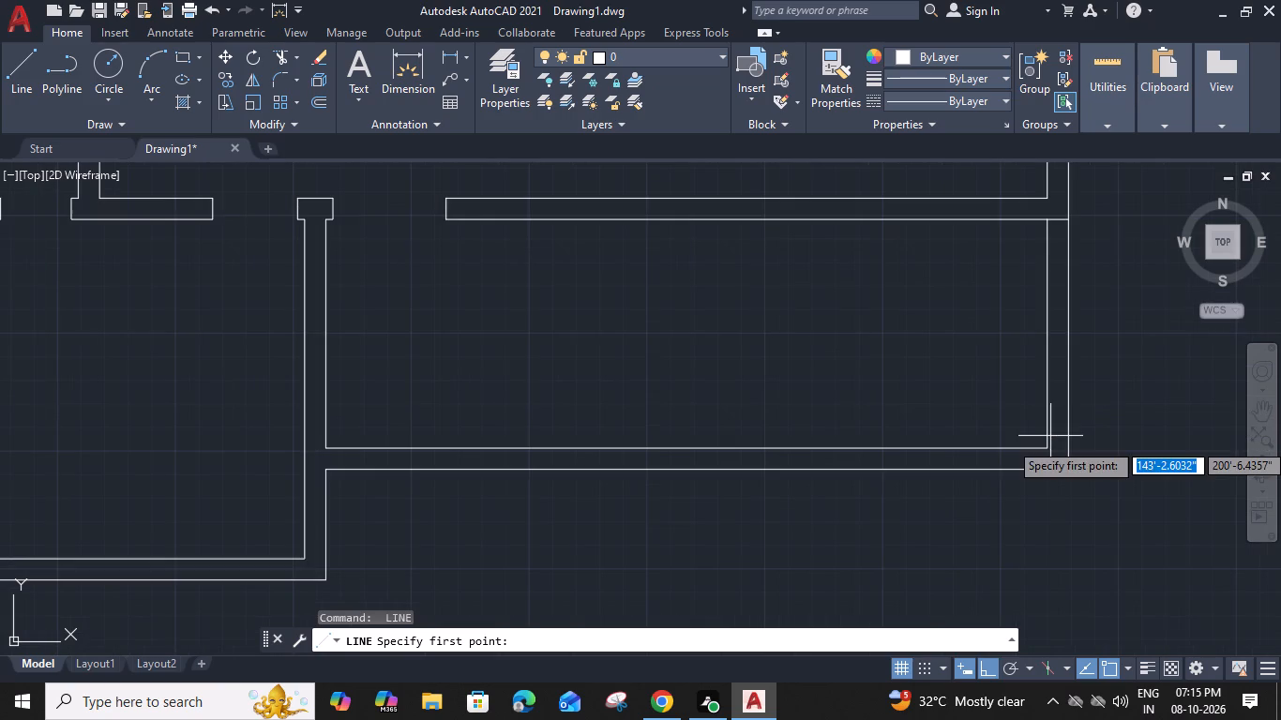
pyautogui.click(1048, 448)
pyautogui.click(1047, 472)
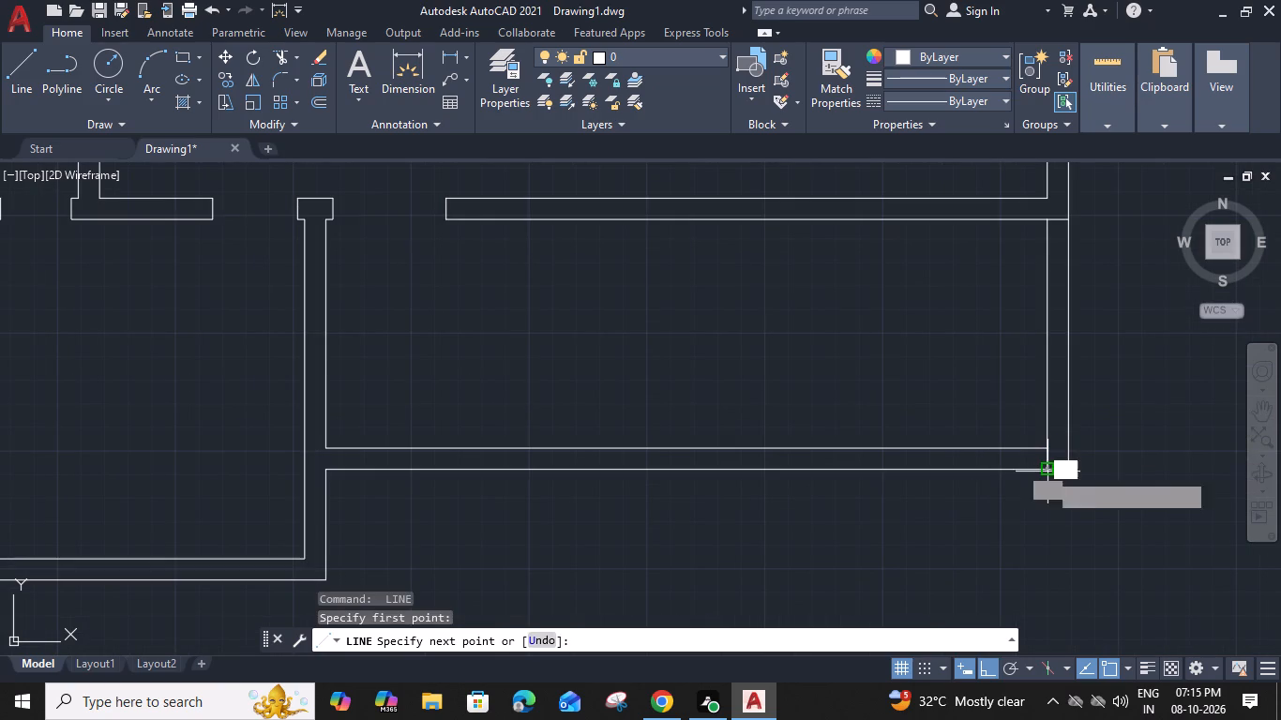
pyautogui.press('Escape')
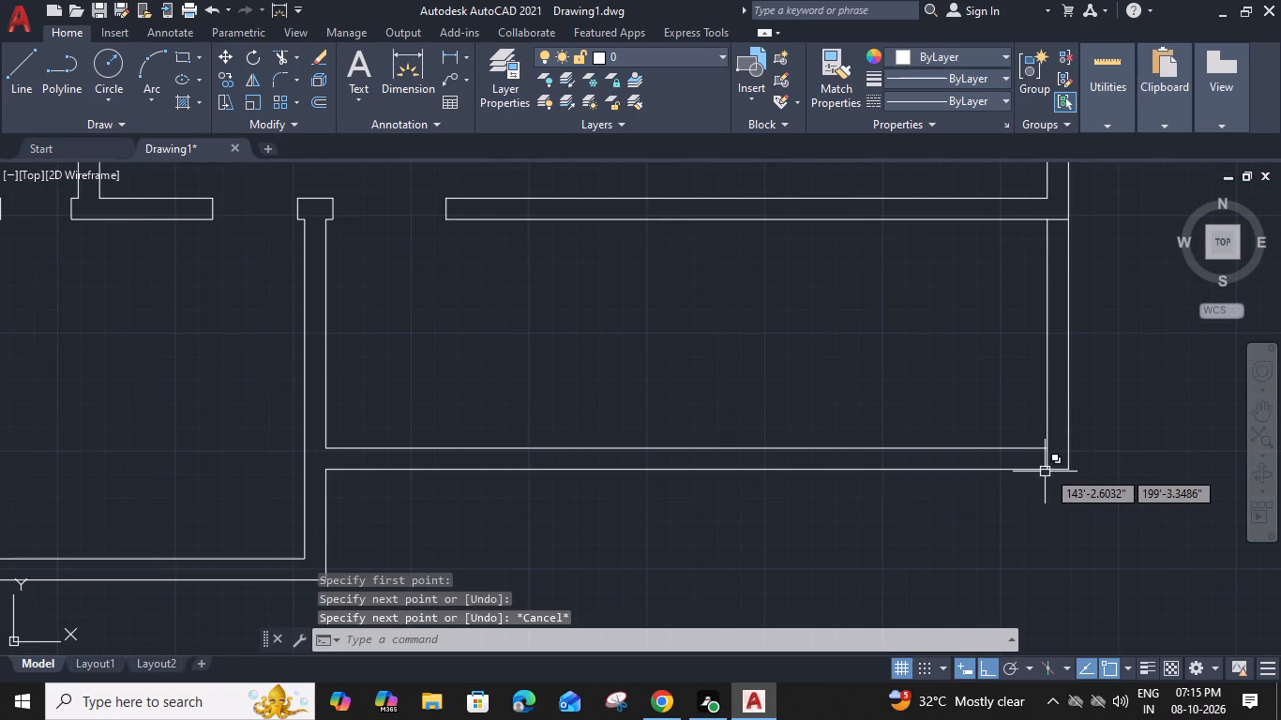
# Offset the inner left wall face and the upper wall's lower face 3' into the space above the small room.
pyautogui.scroll(-1, 714, 499)
pyautogui.moveTo(708, 454); pyautogui.dragTo(887, 634, button='middle')
pyautogui.scroll(-1, 806, 397)
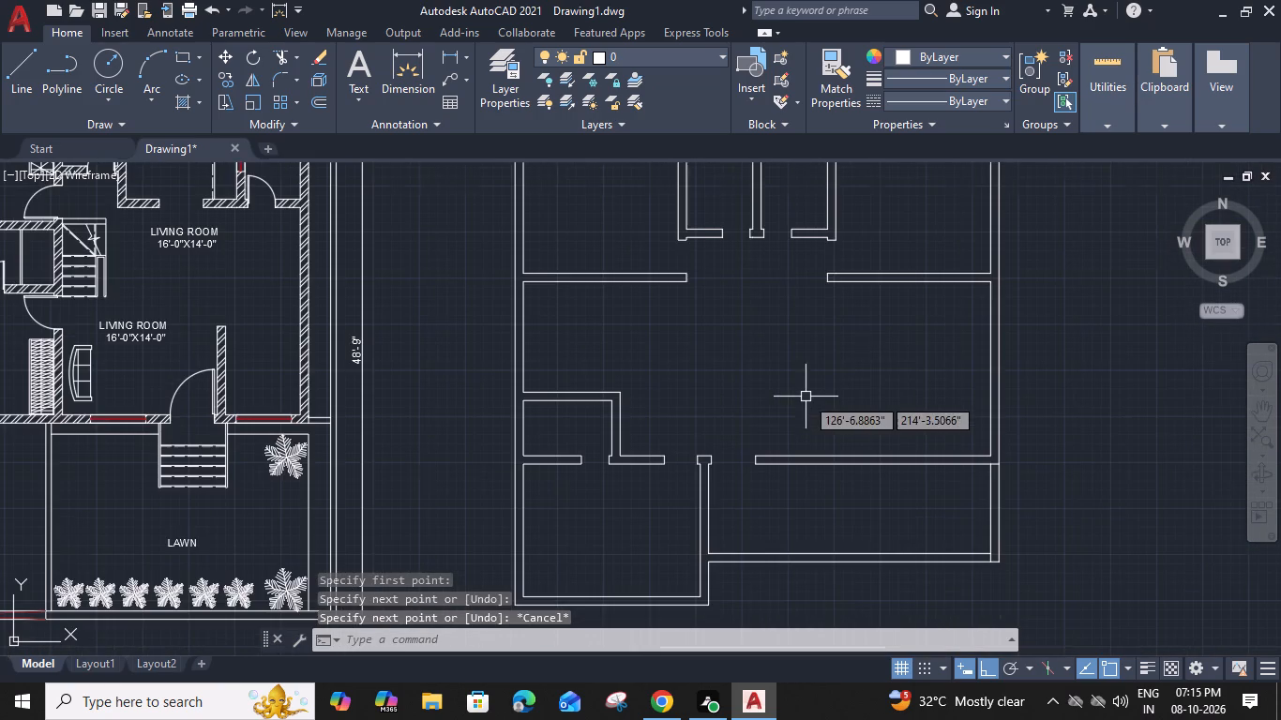
pyautogui.moveTo(806, 397); pyautogui.dragTo(785, 406, button='middle')
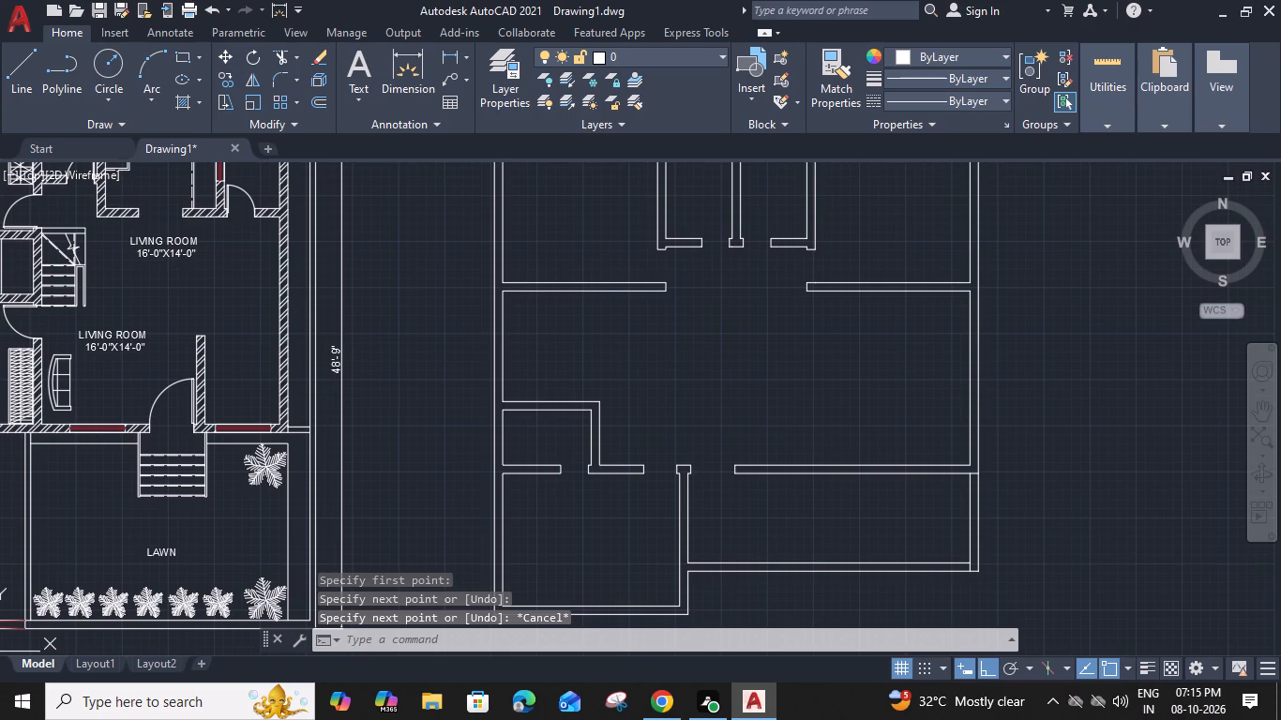
pyautogui.scroll(2, 523, 329)
pyautogui.click(473, 345)
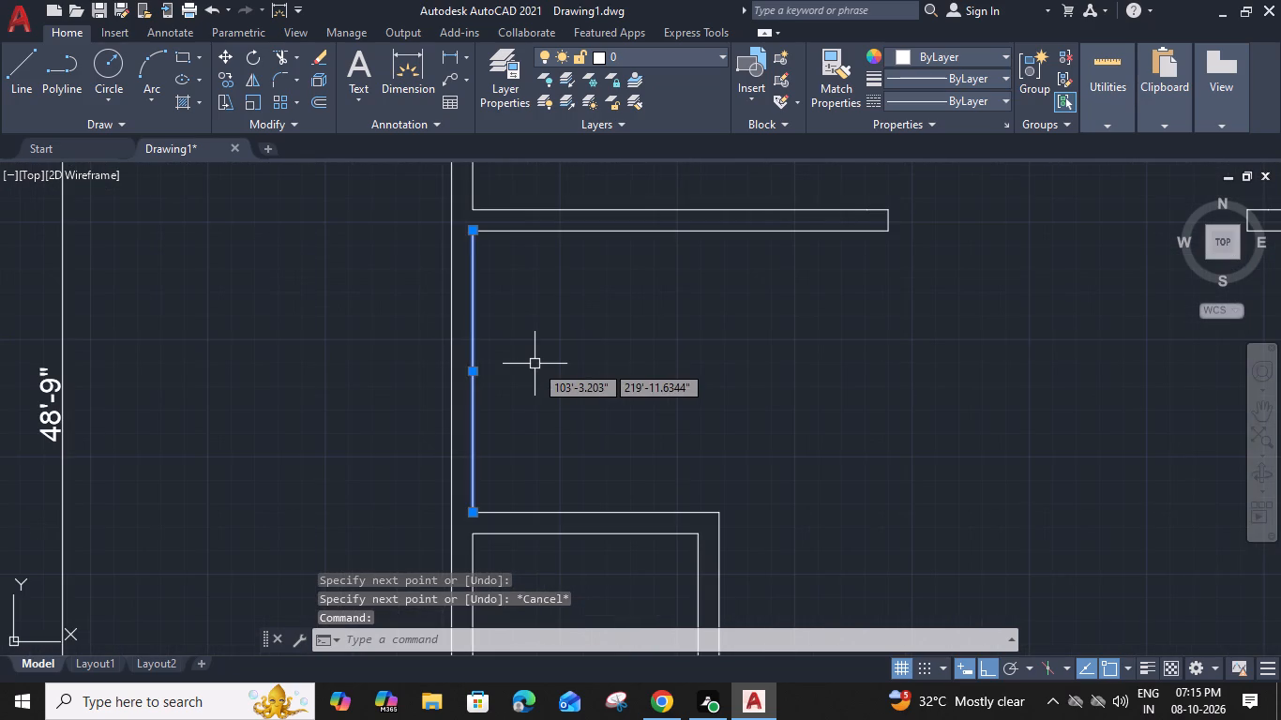
pyautogui.write('O')
pyautogui.press('space')
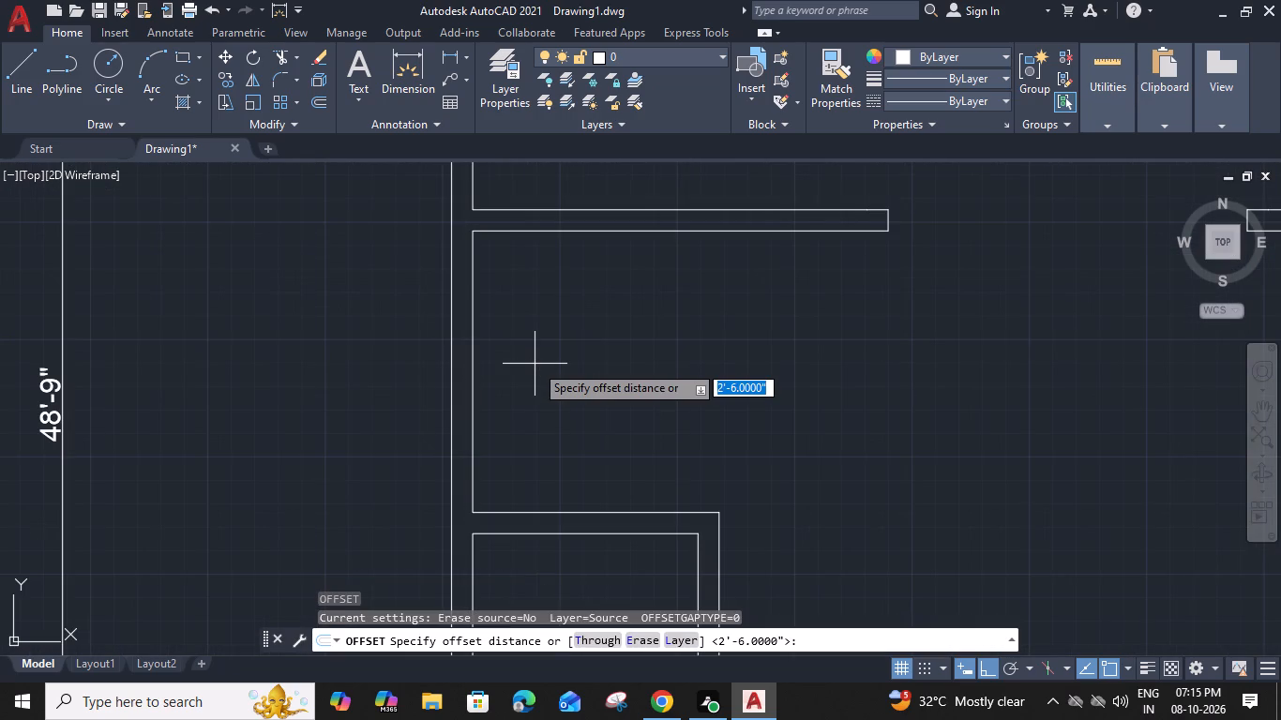
pyautogui.write("3'")
pyautogui.press('space')
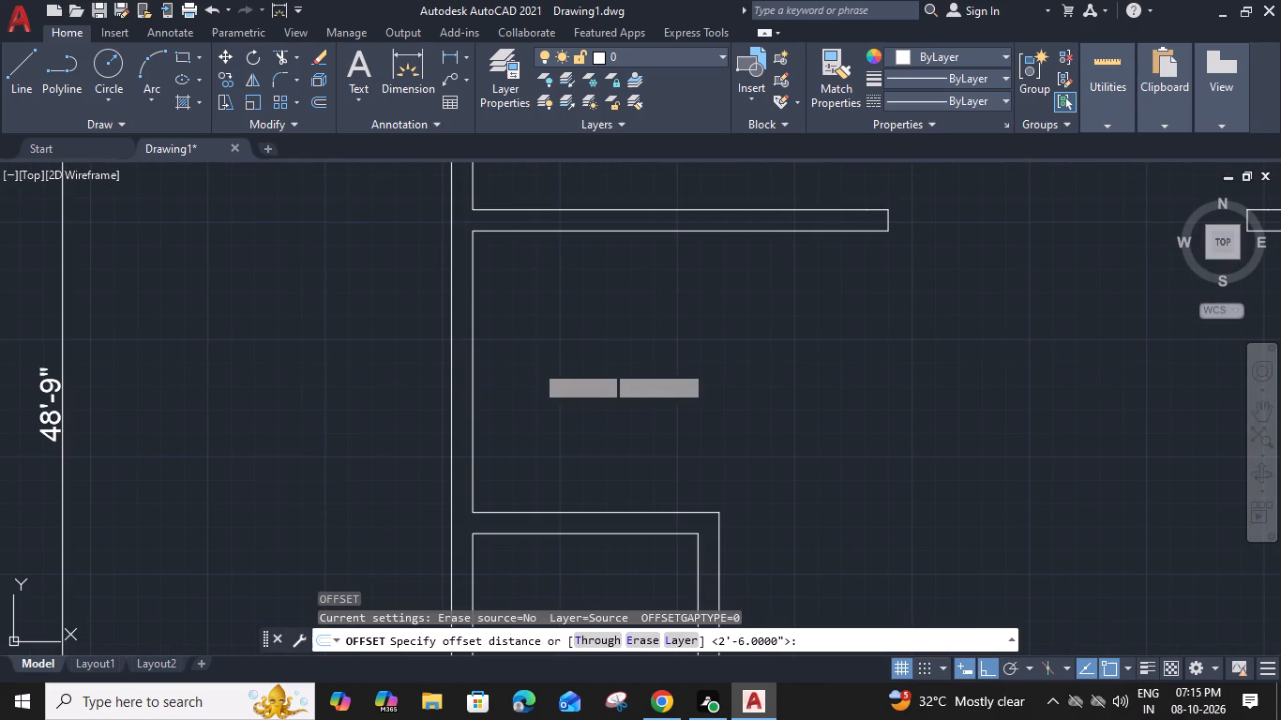
pyautogui.click(538, 363)
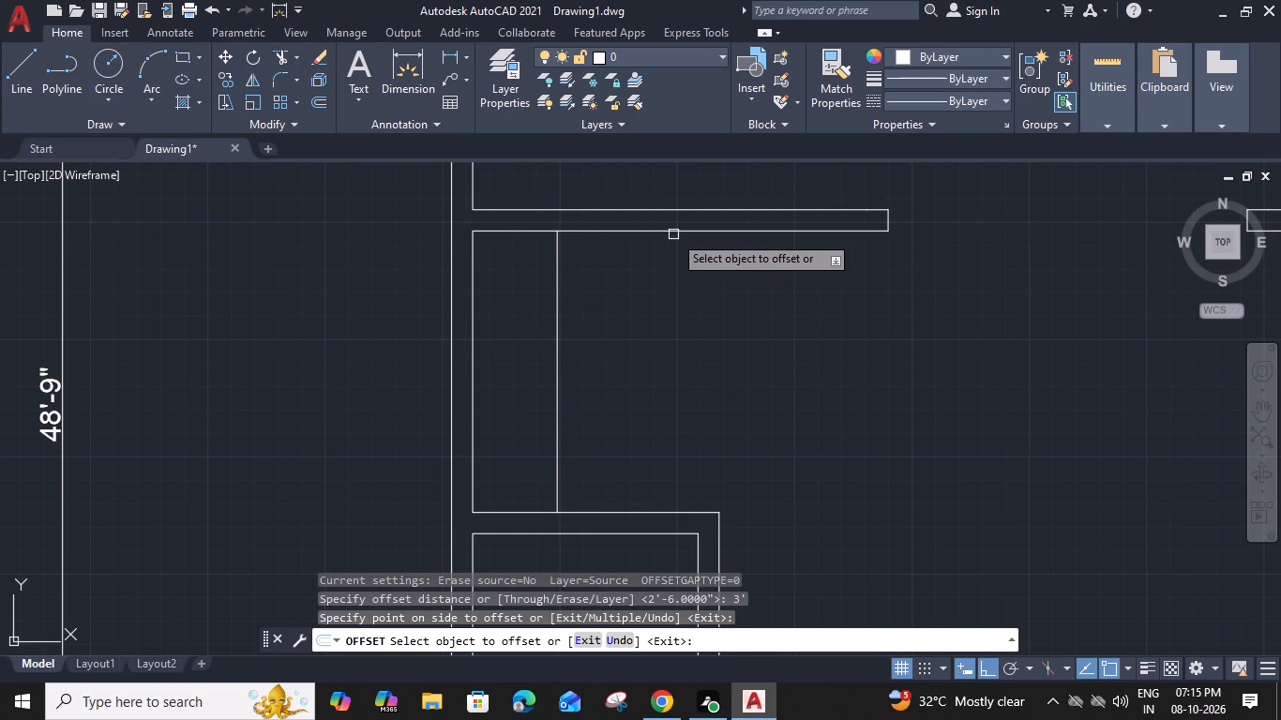
pyautogui.click(673, 234)
pyautogui.click(664, 336)
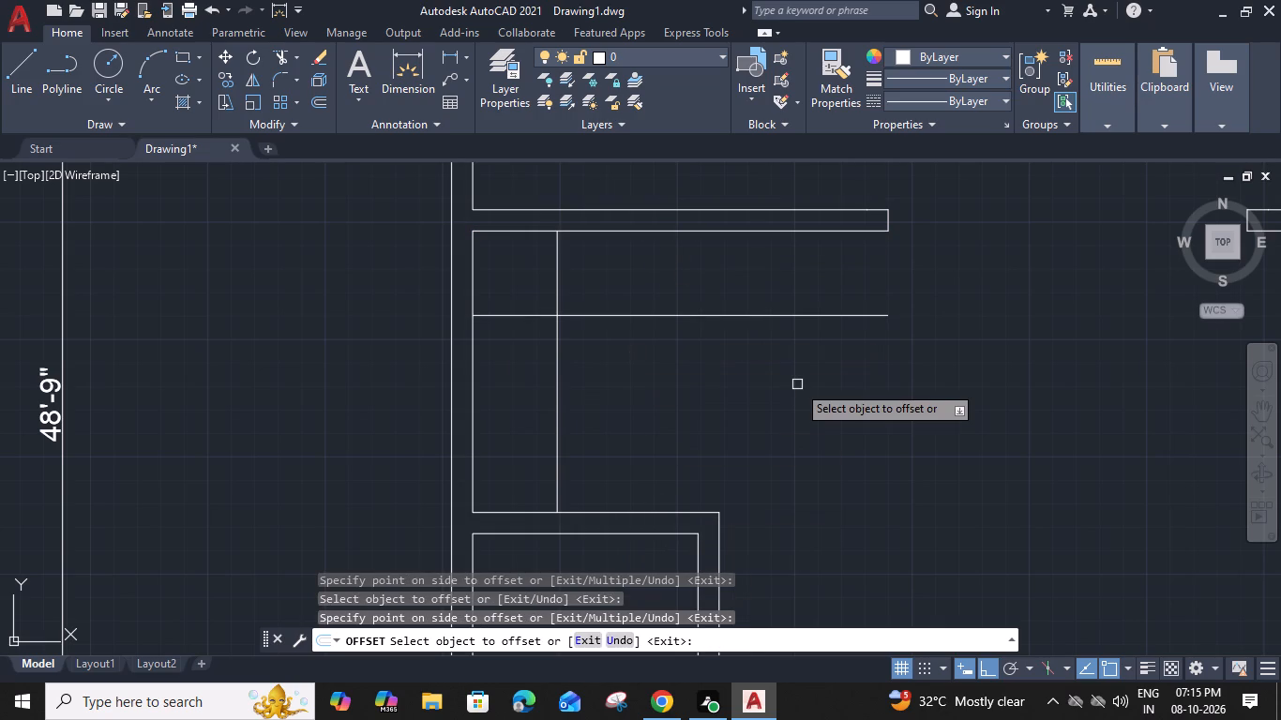
pyautogui.scroll(-2, 850, 342)
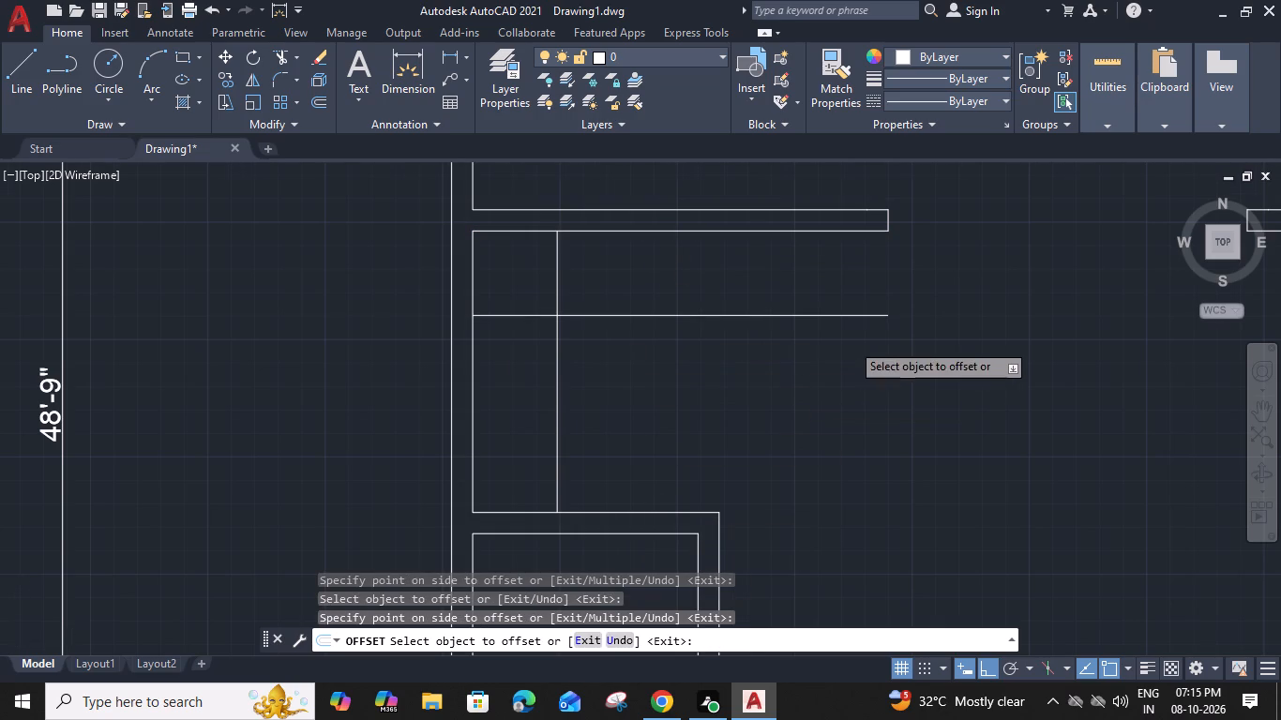
pyautogui.moveTo(923, 427); pyautogui.dragTo(656, 370, button='middle')
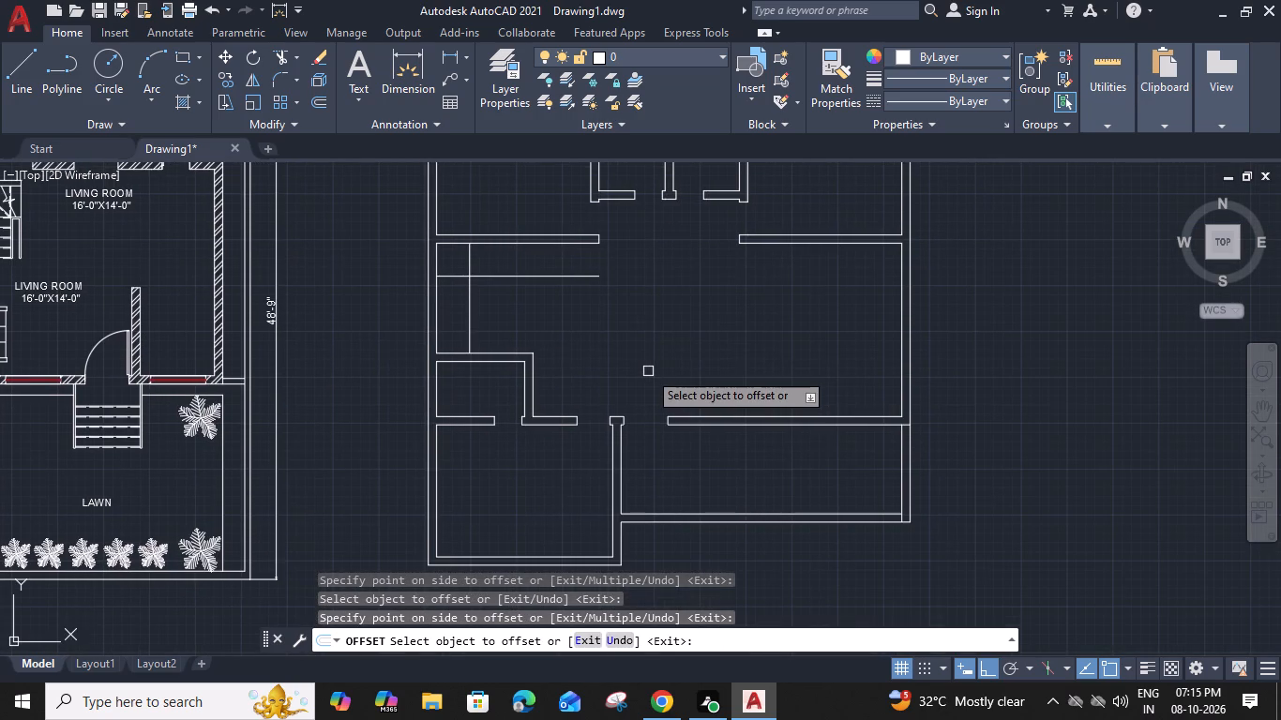
pyautogui.press('Escape')
# Insert a Door - Imperial block from the architectural tool palette just above the opening left of the T-junction.
pyautogui.hotkey('ctrl', '3')
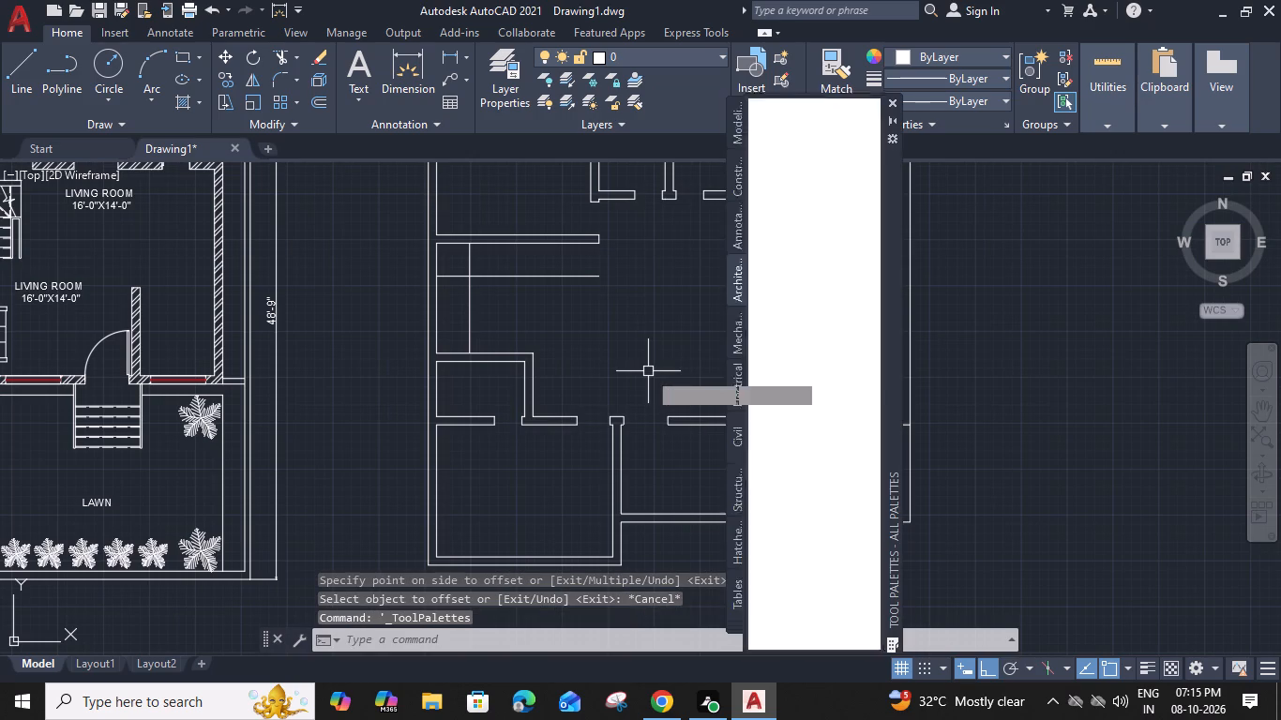
pyautogui.click(797, 161)
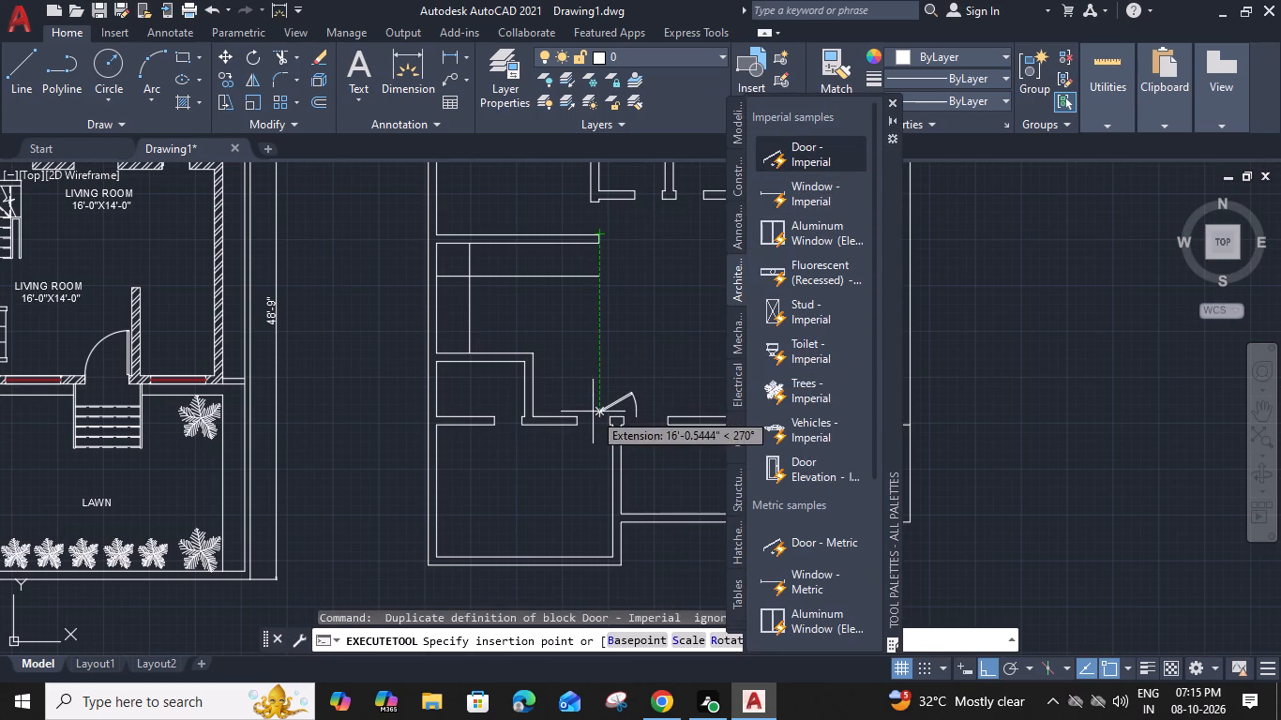
pyautogui.scroll(3, 585, 426)
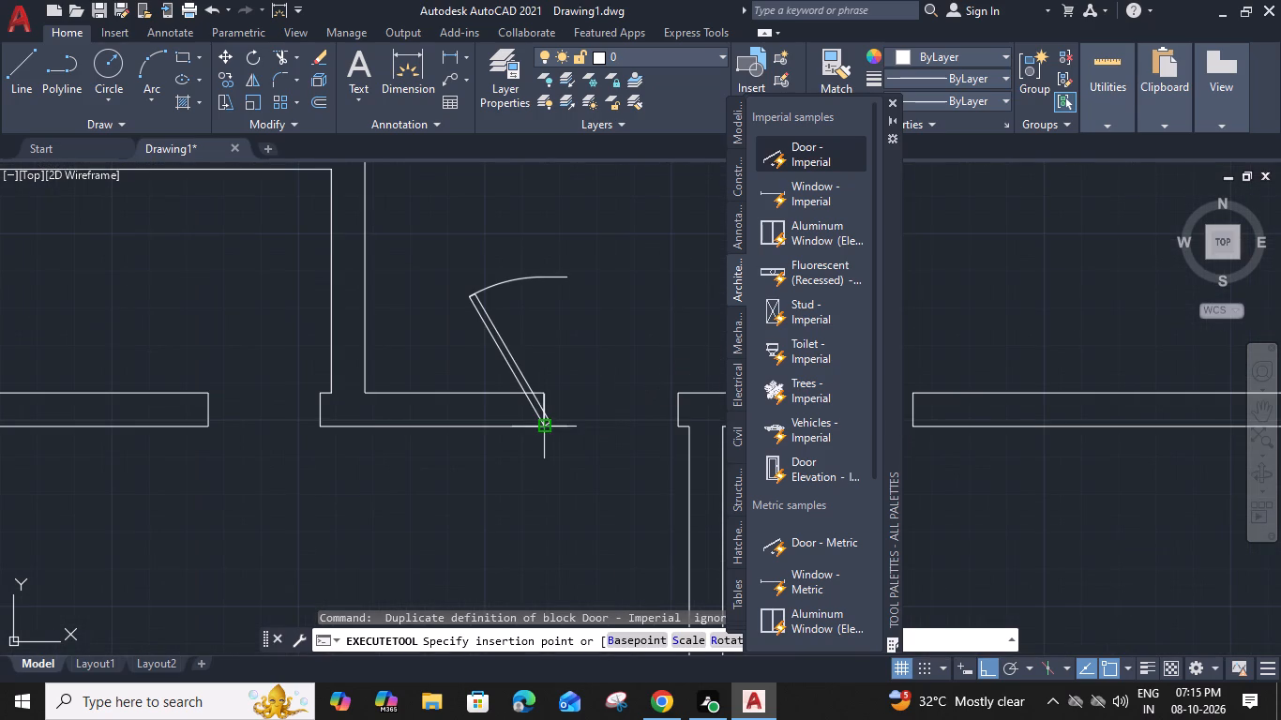
pyautogui.click(564, 329)
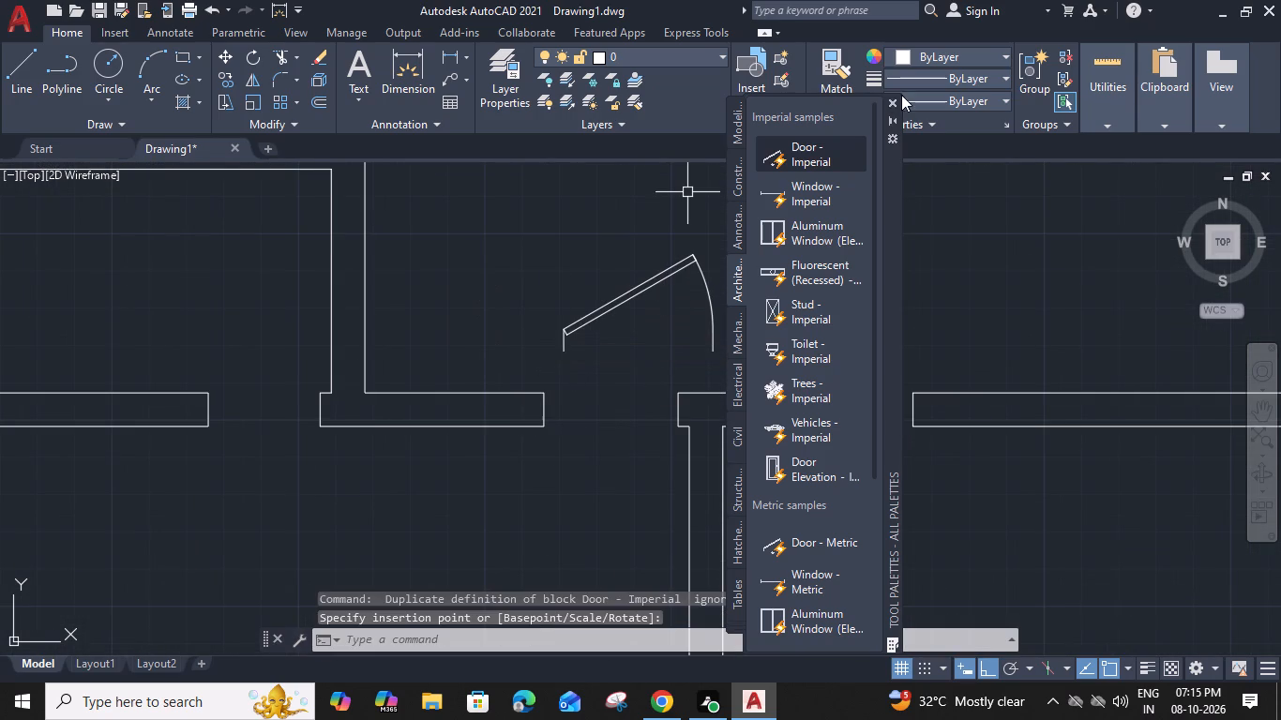
pyautogui.click(893, 97)
# Set the inserted door block to Open 90º and flip its hinge to the side nearer the T-junction.
pyautogui.click(634, 292)
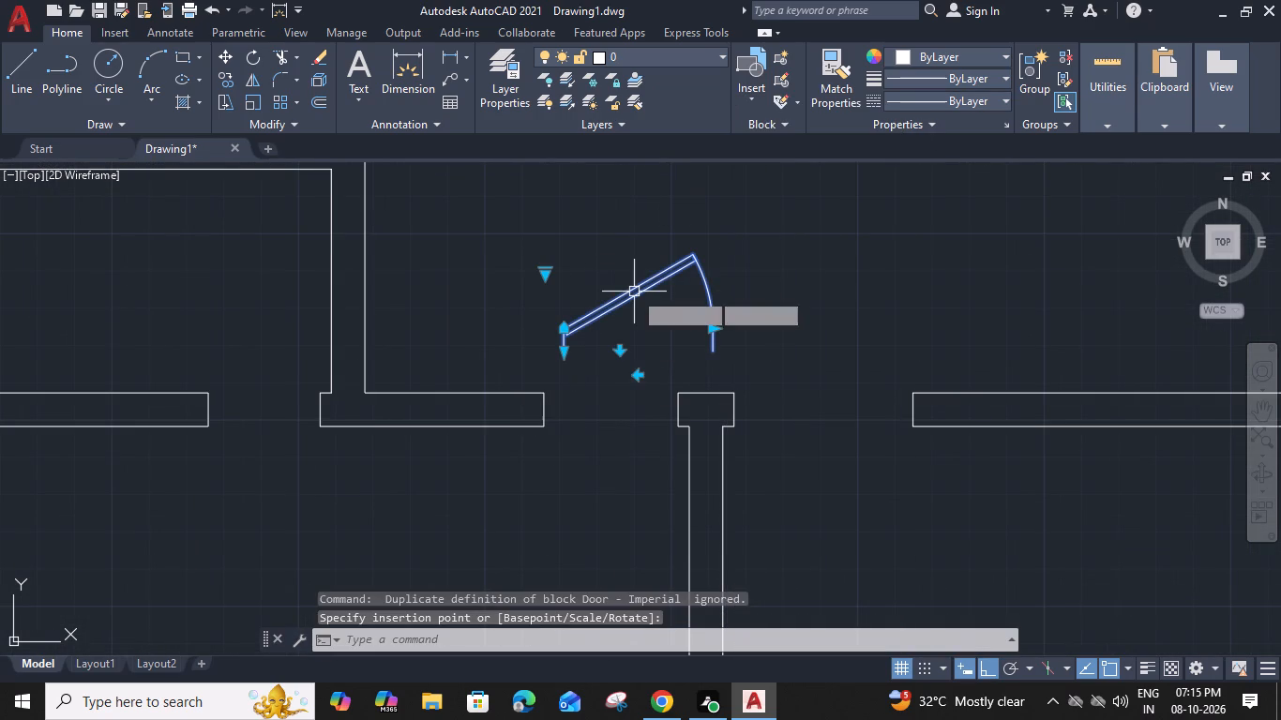
pyautogui.click(547, 273)
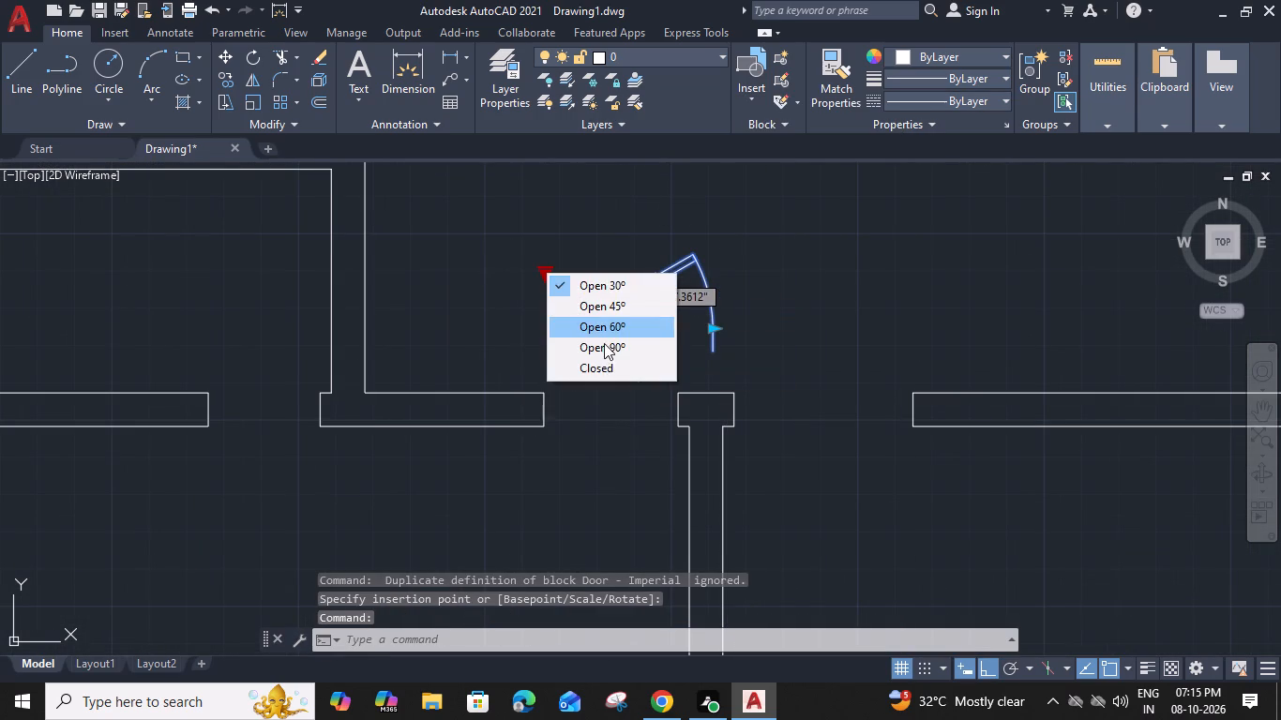
pyautogui.click(608, 349)
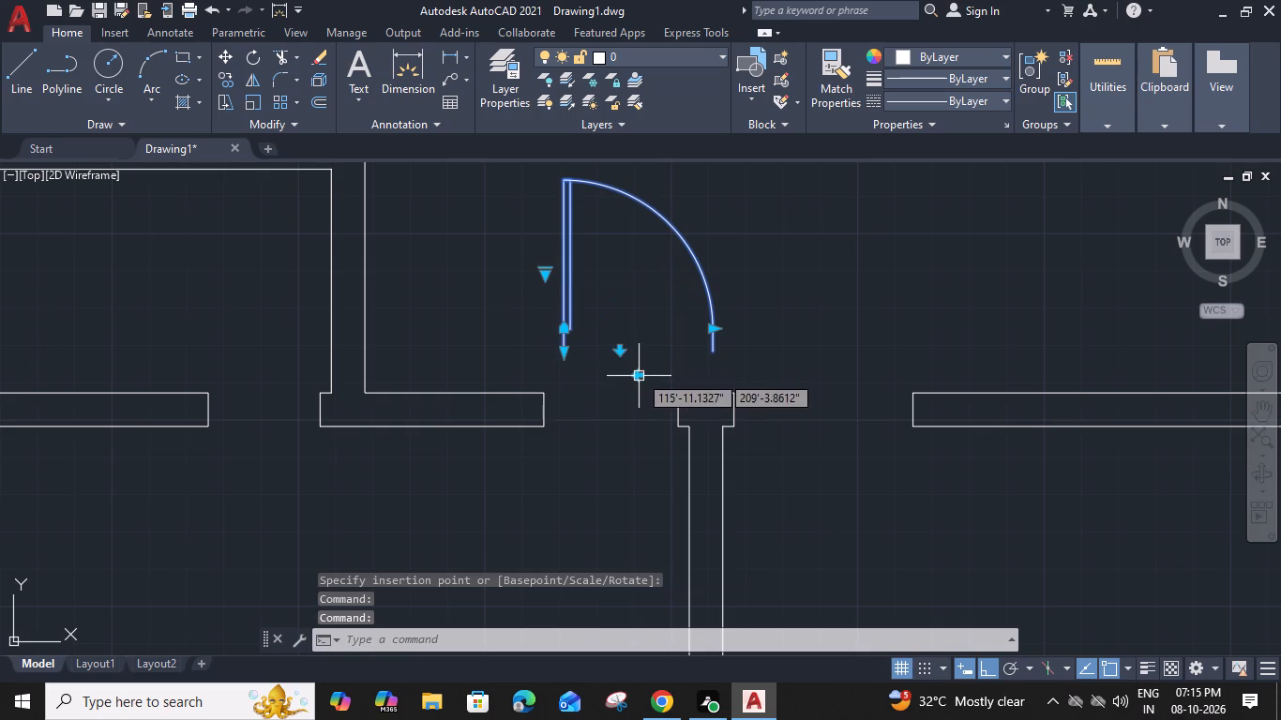
pyautogui.click(639, 372)
# Move the door by its hinge-side end onto the opening's jamb at the T-junction and flip it to swing below the wall.
pyautogui.write('M')
pyautogui.press('space')
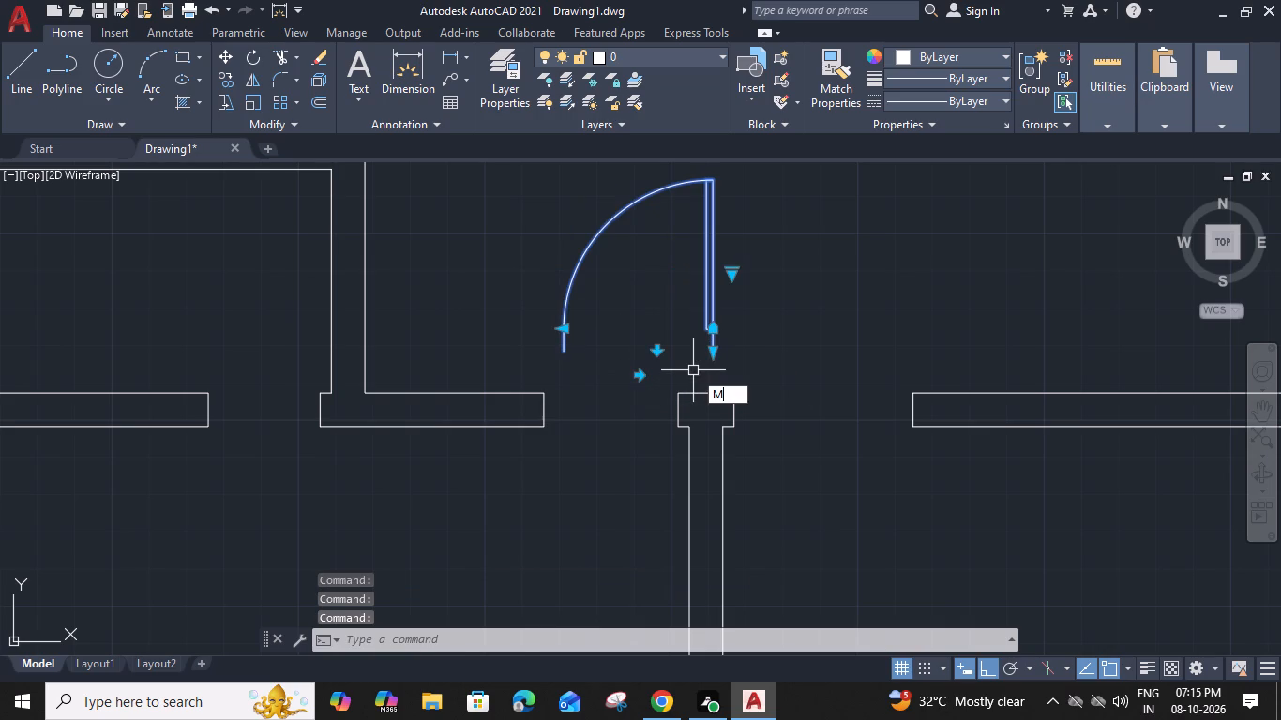
pyautogui.click(712, 351)
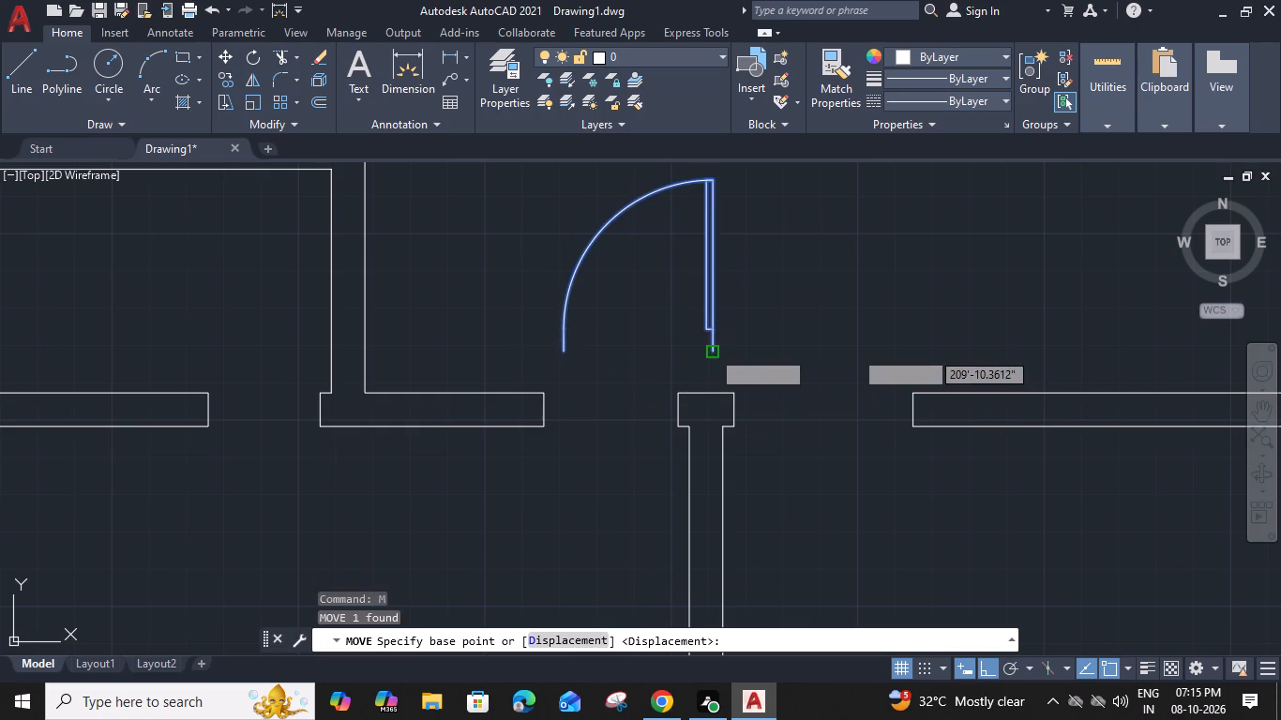
pyautogui.click(674, 424)
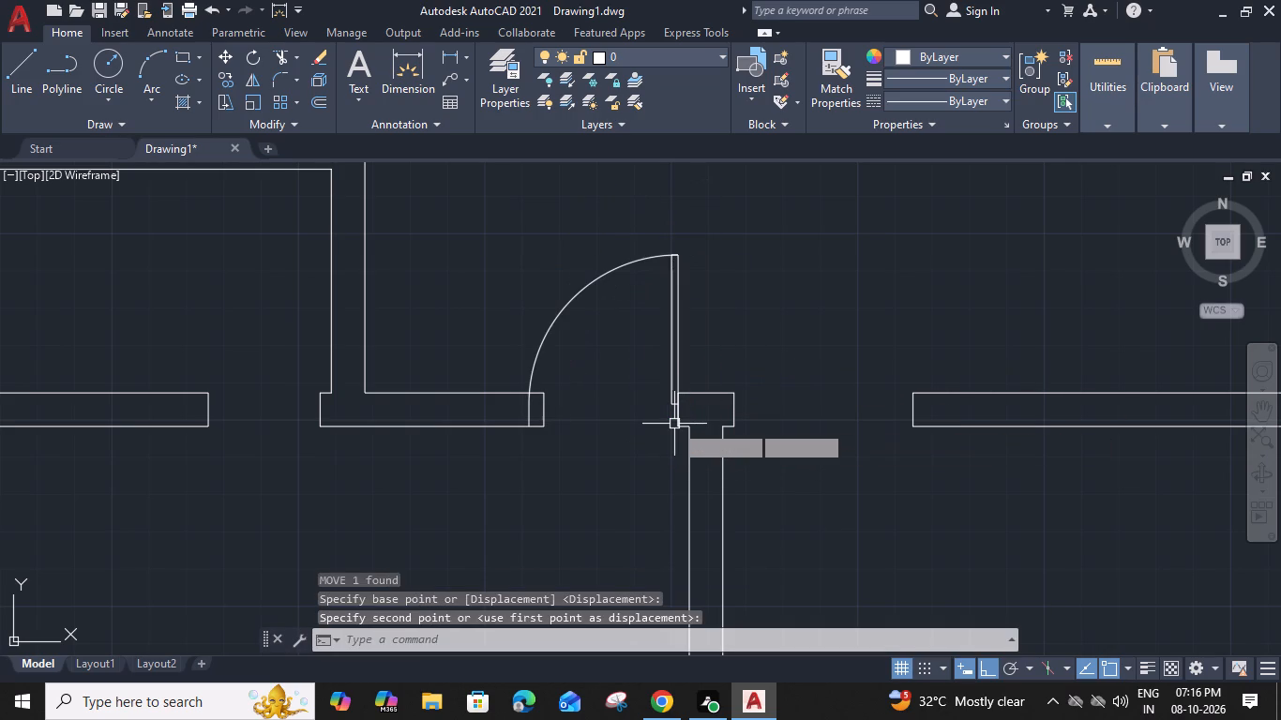
pyautogui.click(676, 359)
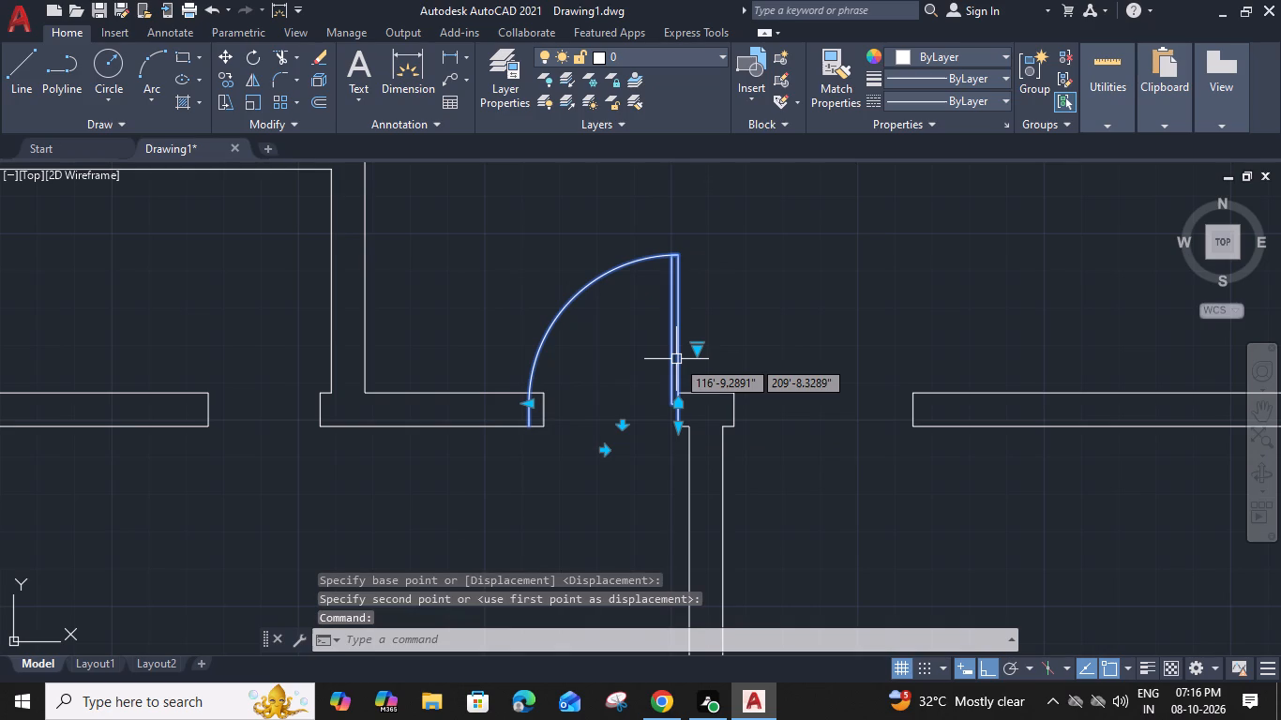
pyautogui.click(622, 427)
# Scale the door by reference from its hinge-side end so its width fits the opening left of the T-junction.
pyautogui.moveTo(635, 483); pyautogui.dragTo(658, 377, button='middle')
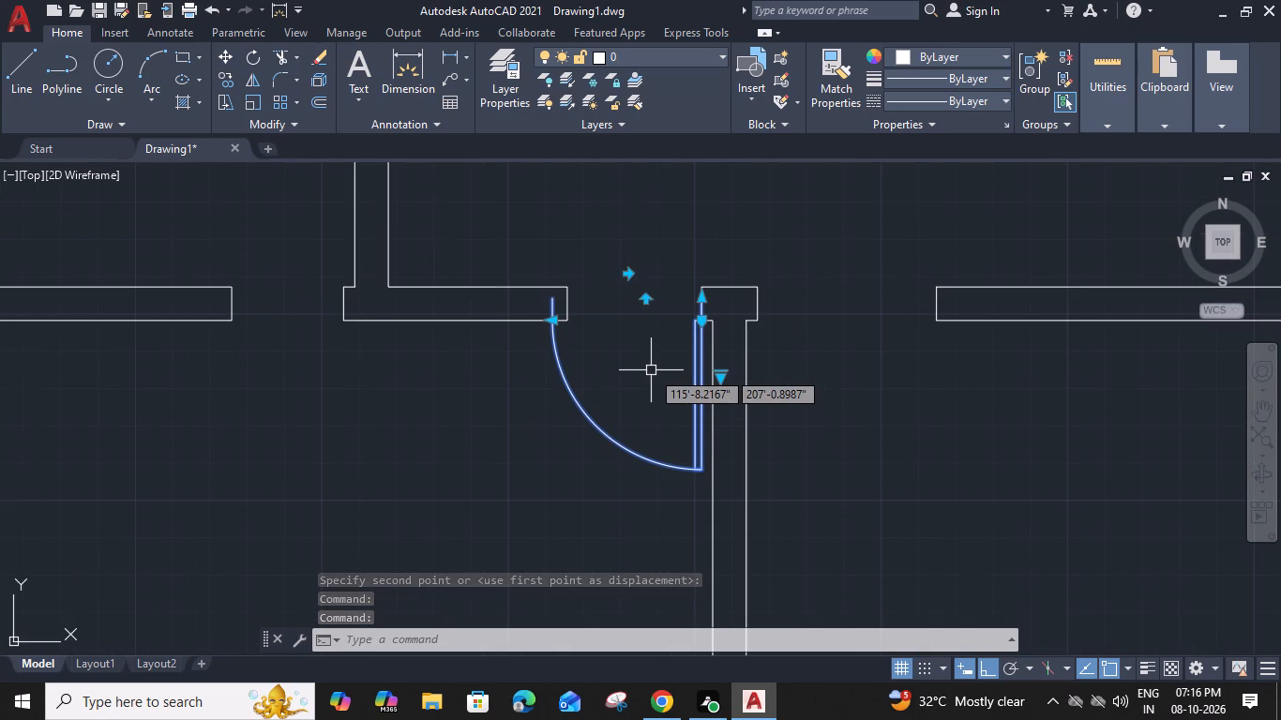
pyautogui.write('SC')
pyautogui.press('space')
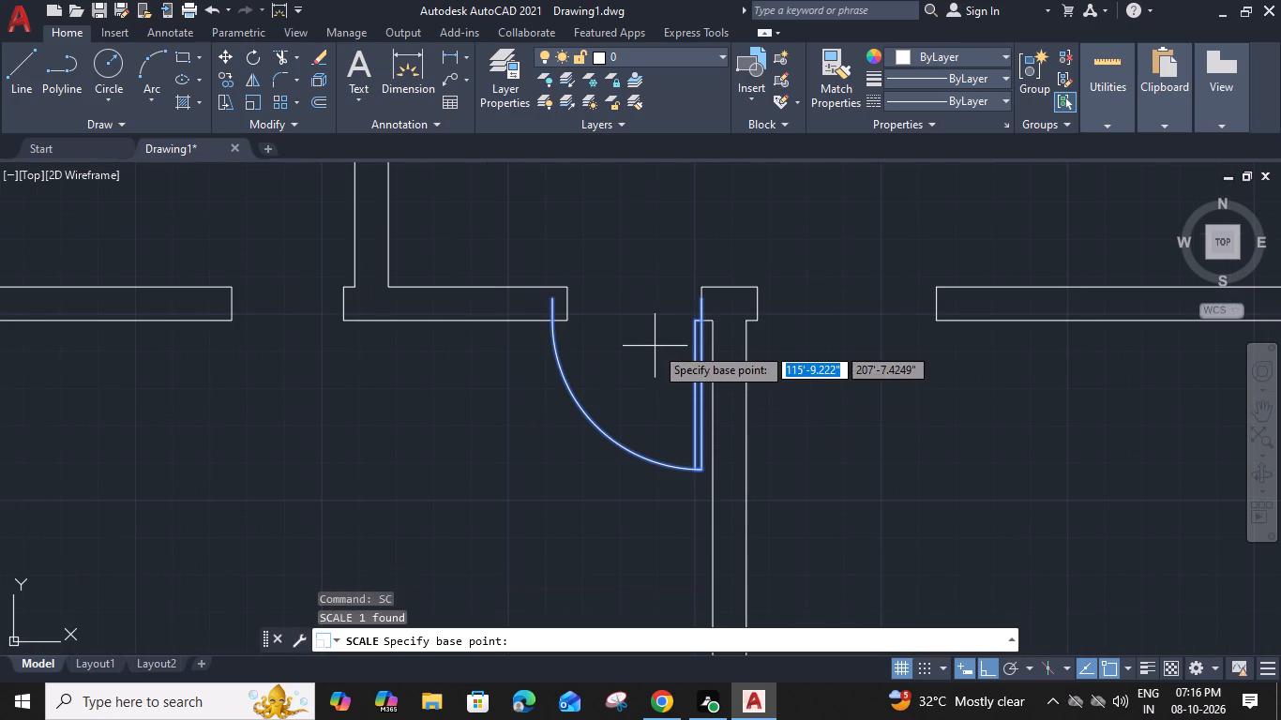
pyautogui.scroll(2, 697, 304)
pyautogui.click(714, 292)
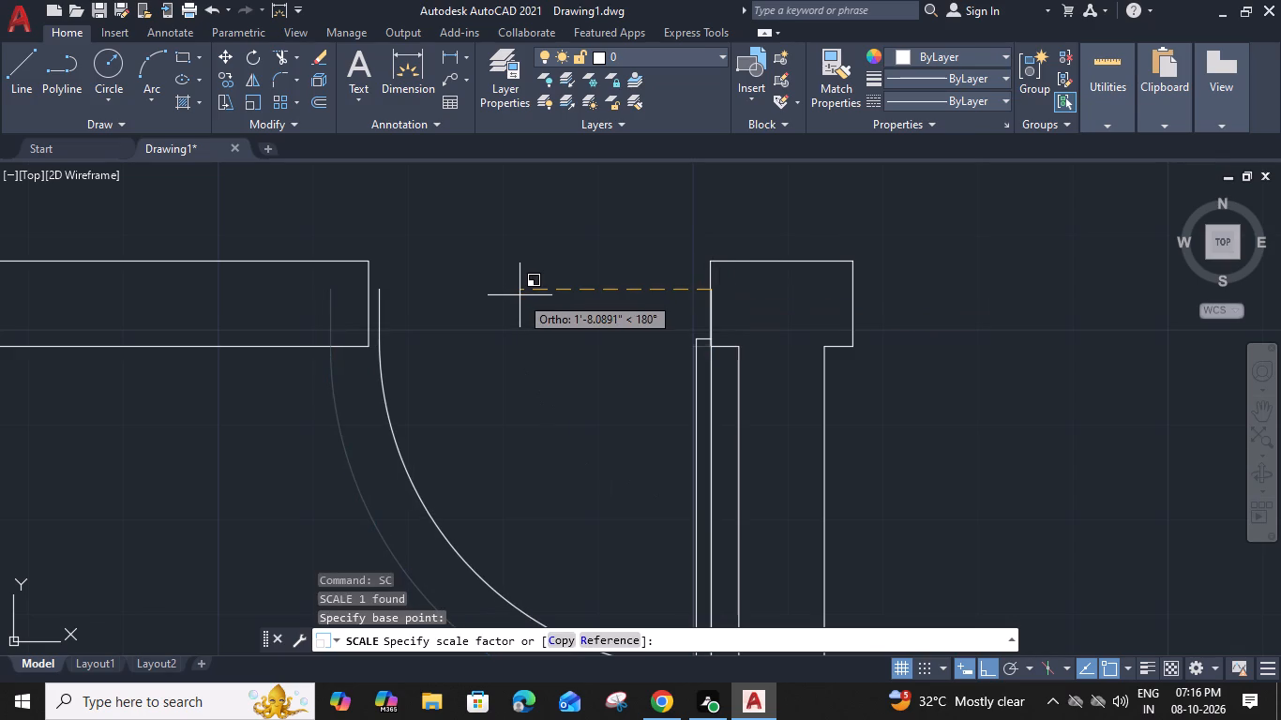
pyautogui.press('r')
pyautogui.press('space')
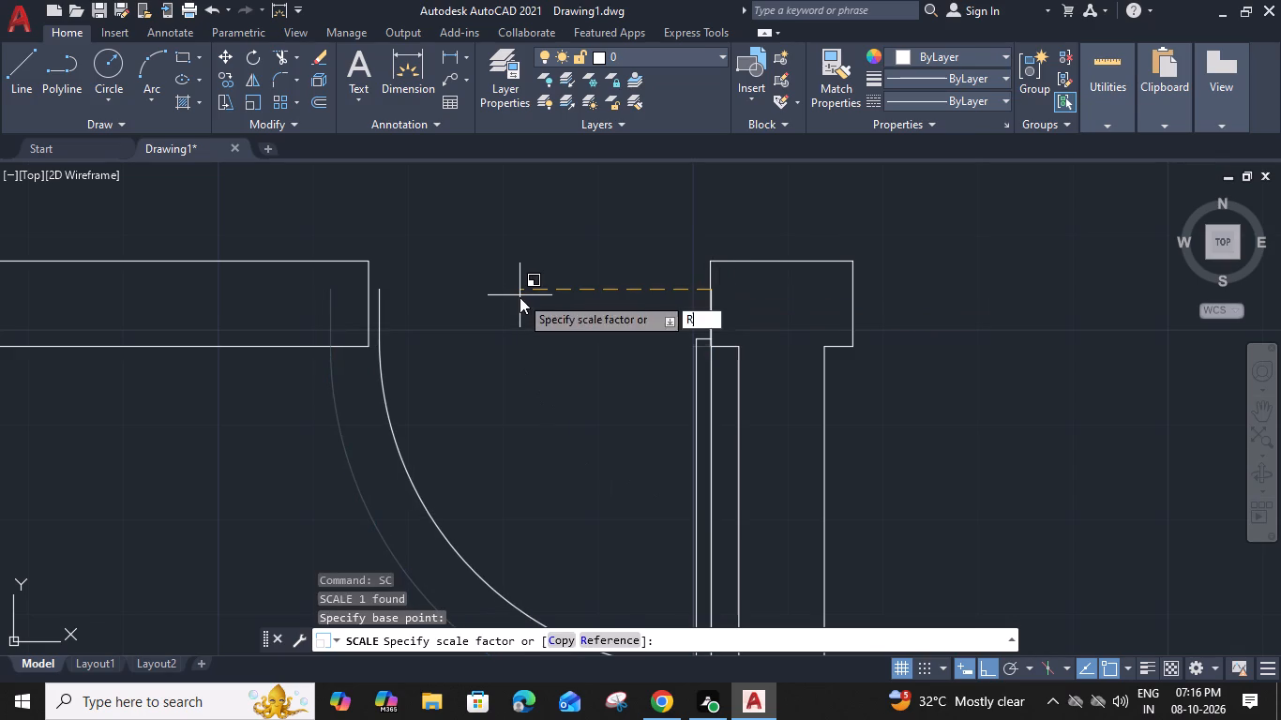
pyautogui.click(709, 289)
pyautogui.click(332, 289)
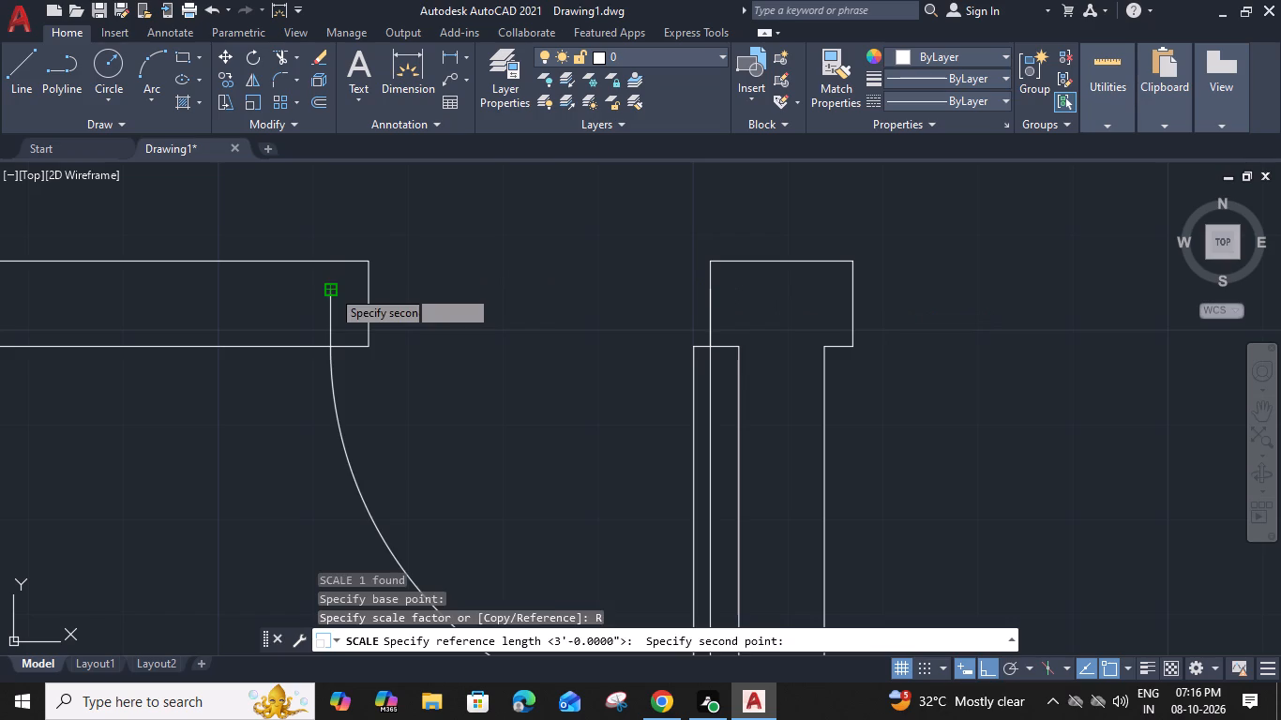
pyautogui.click(363, 289)
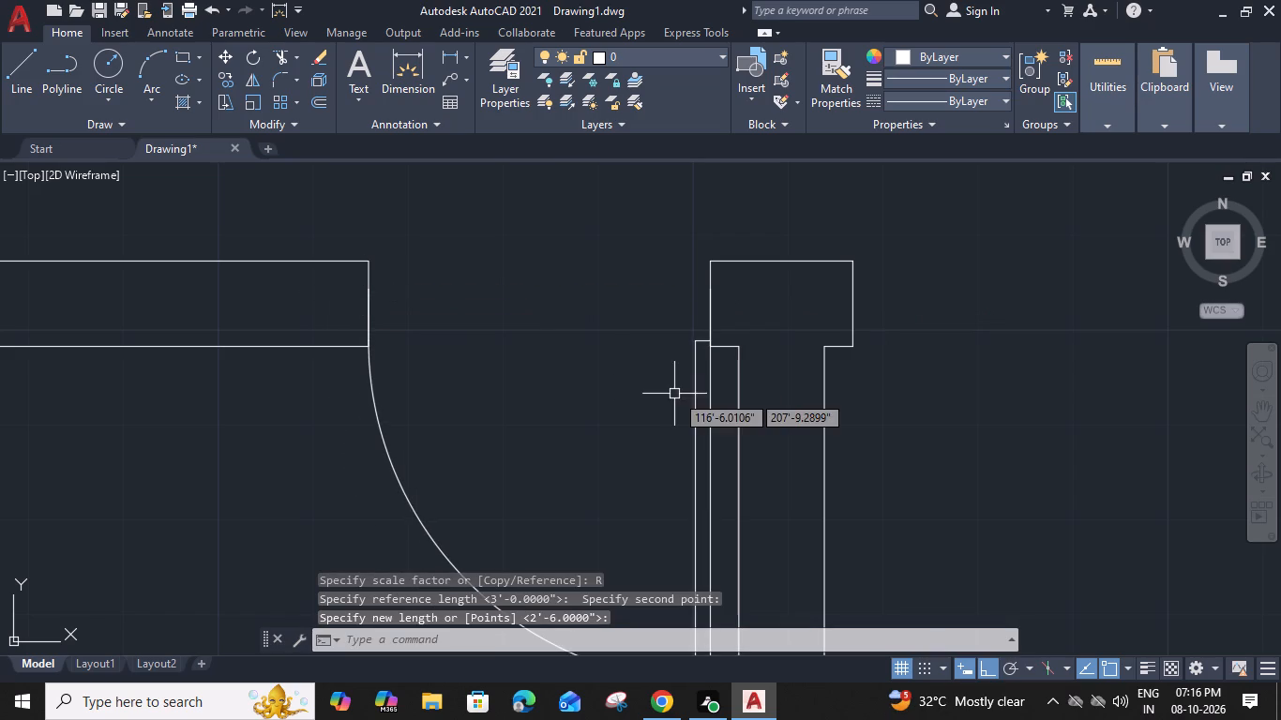
# Mirror the door about the vertical centerline of the T-junction wall into the opening on the other side, keeping the original.
pyautogui.click(695, 395)
pyautogui.scroll(-1, 576, 347)
pyautogui.moveTo(570, 345); pyautogui.dragTo(522, 293, button='middle')
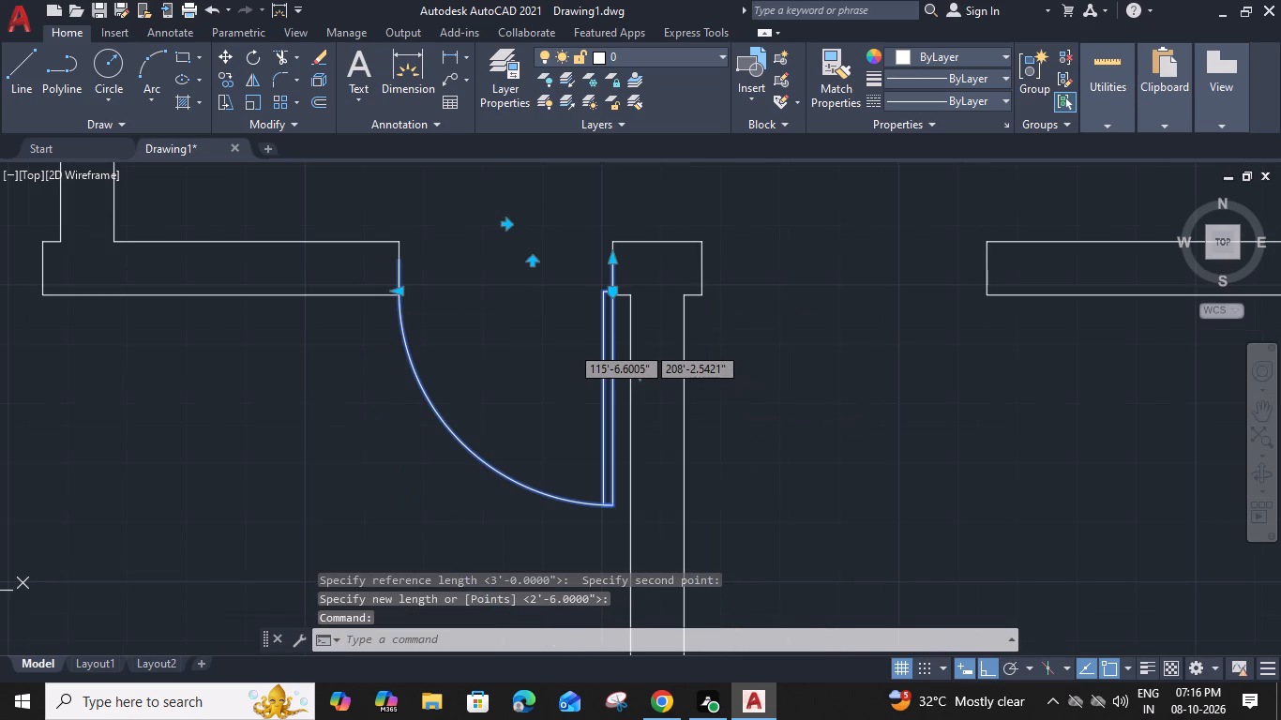
pyautogui.write('MI')
pyautogui.press('space')
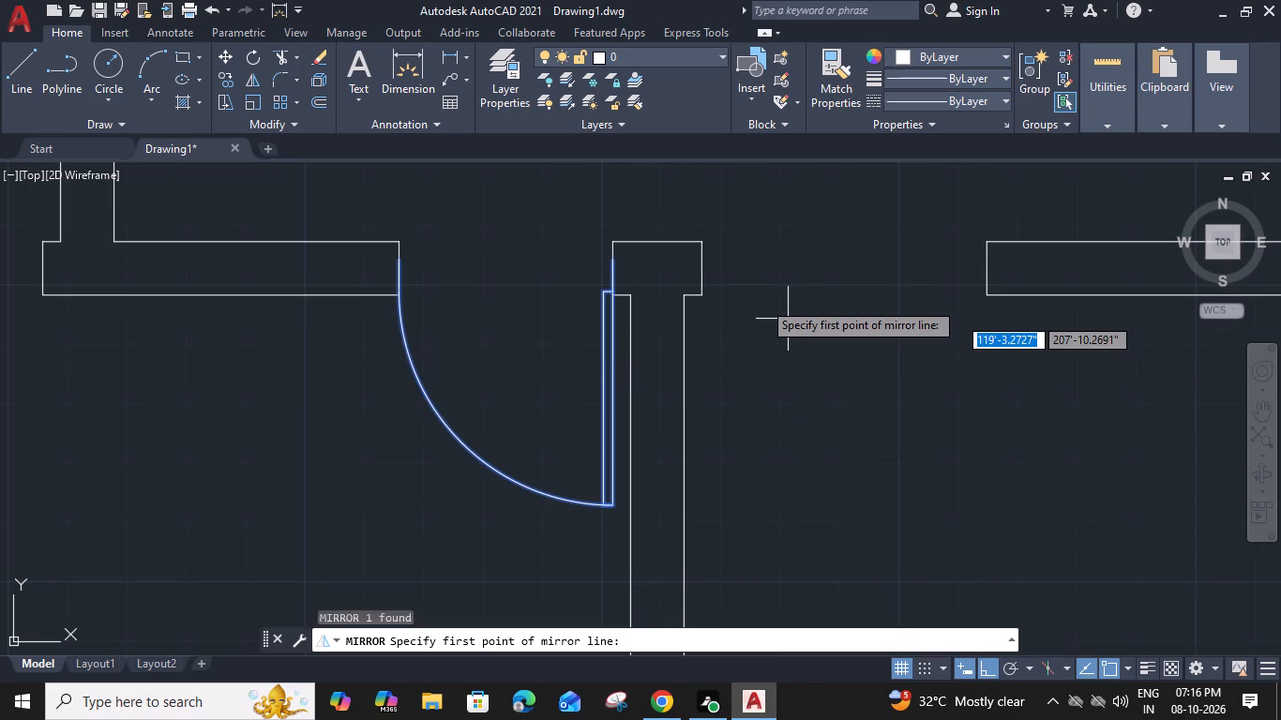
pyautogui.click(653, 247)
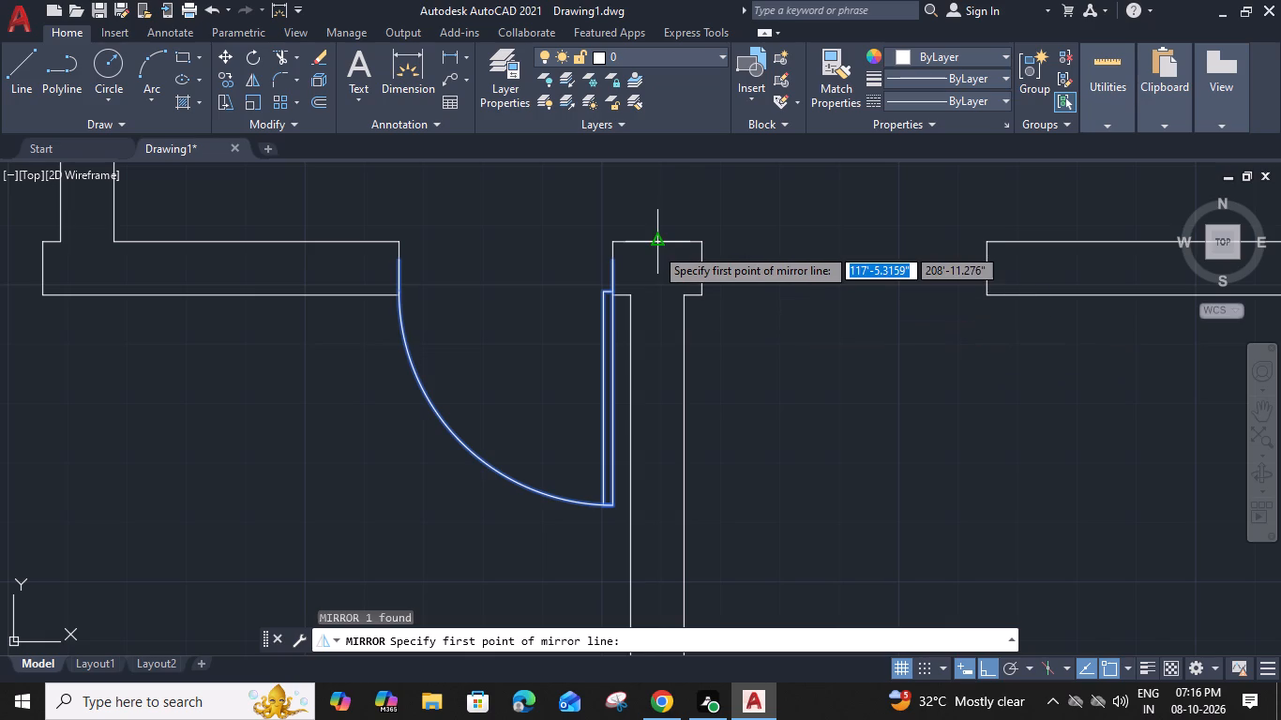
pyautogui.click(657, 504)
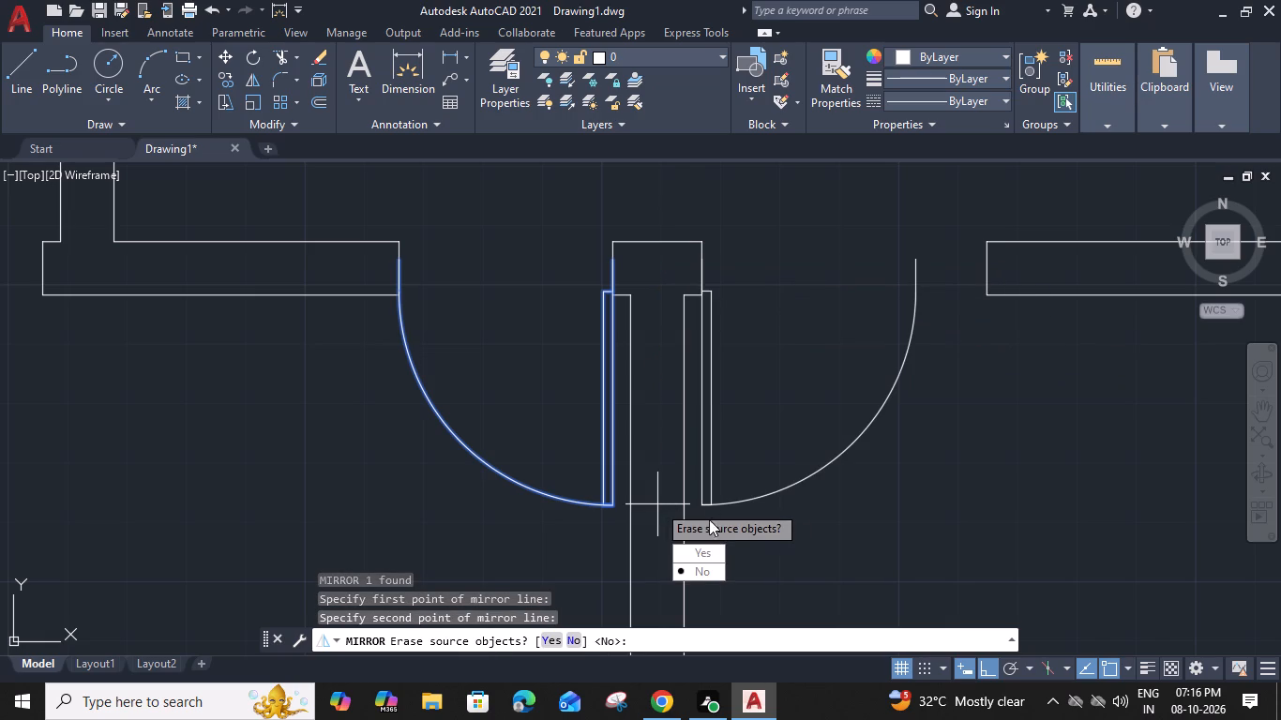
pyautogui.moveTo(701, 566); pyautogui.dragTo(657, 504)
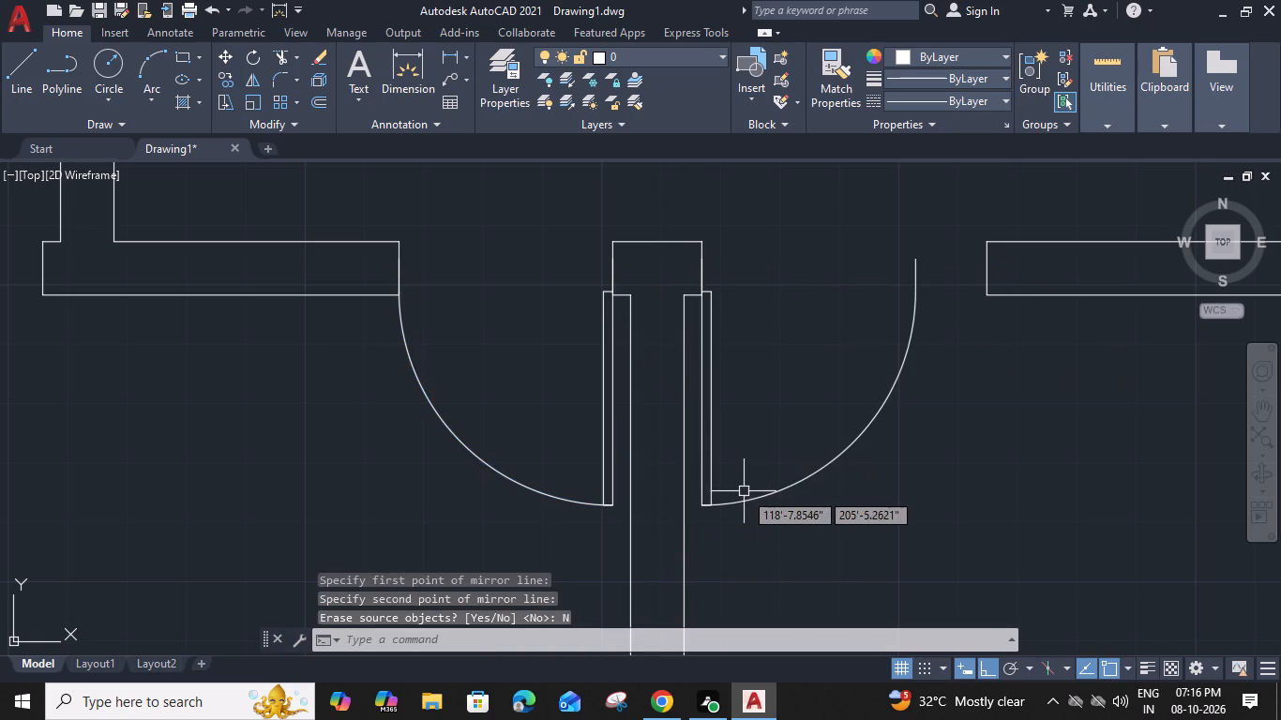
# Scale the mirrored door by reference from its hinge-side end to span the wider opening right of the T-junction.
pyautogui.click(745, 501)
pyautogui.write('SC')
pyautogui.press('space')
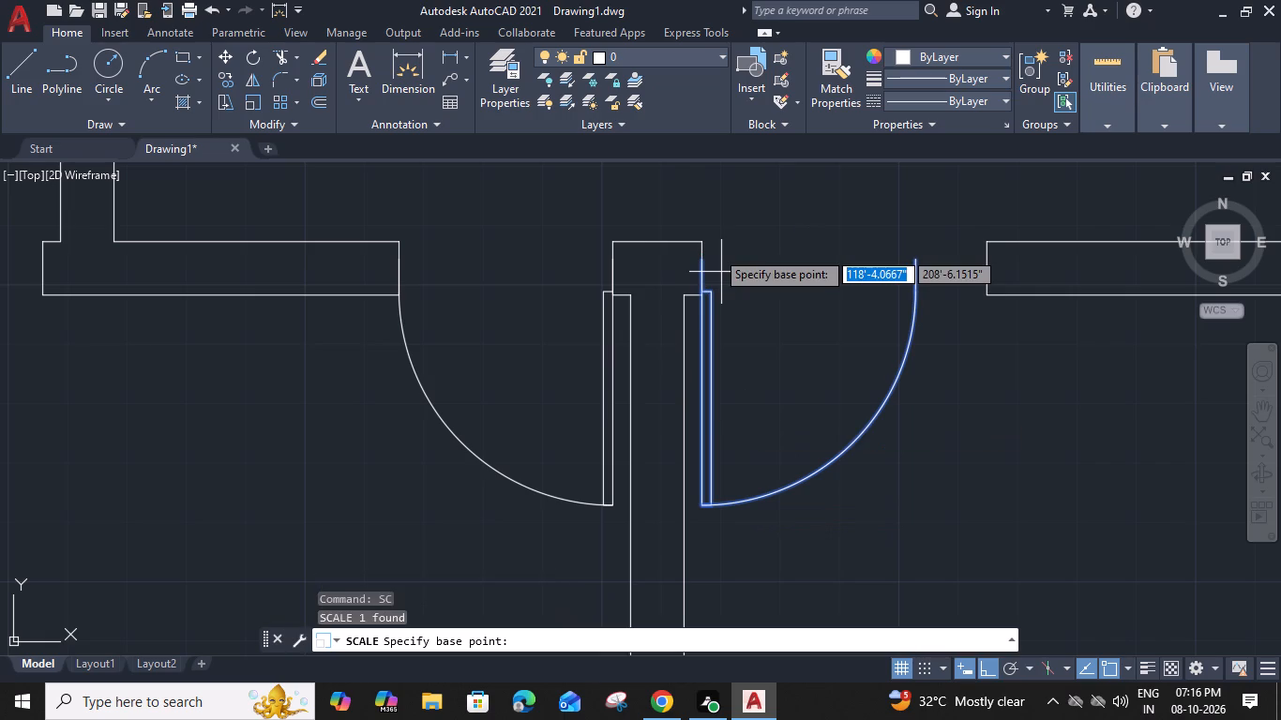
pyautogui.click(700, 262)
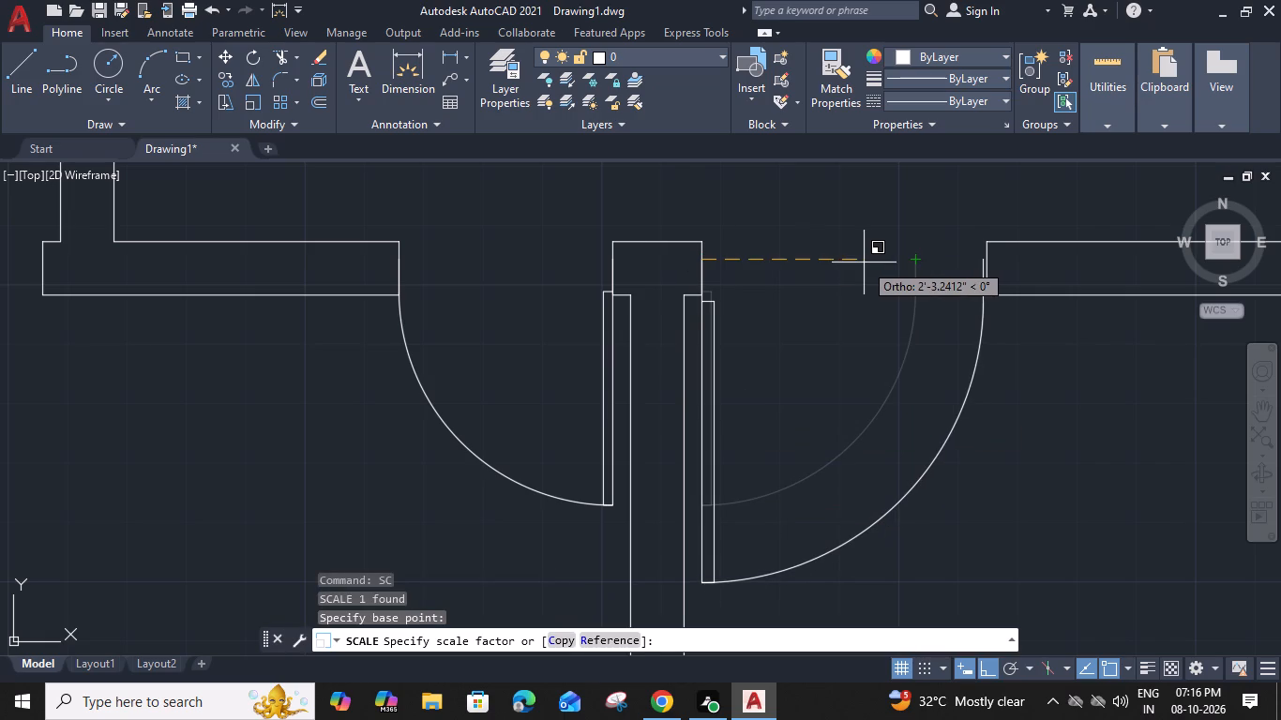
pyautogui.write('R')
pyautogui.press('space')
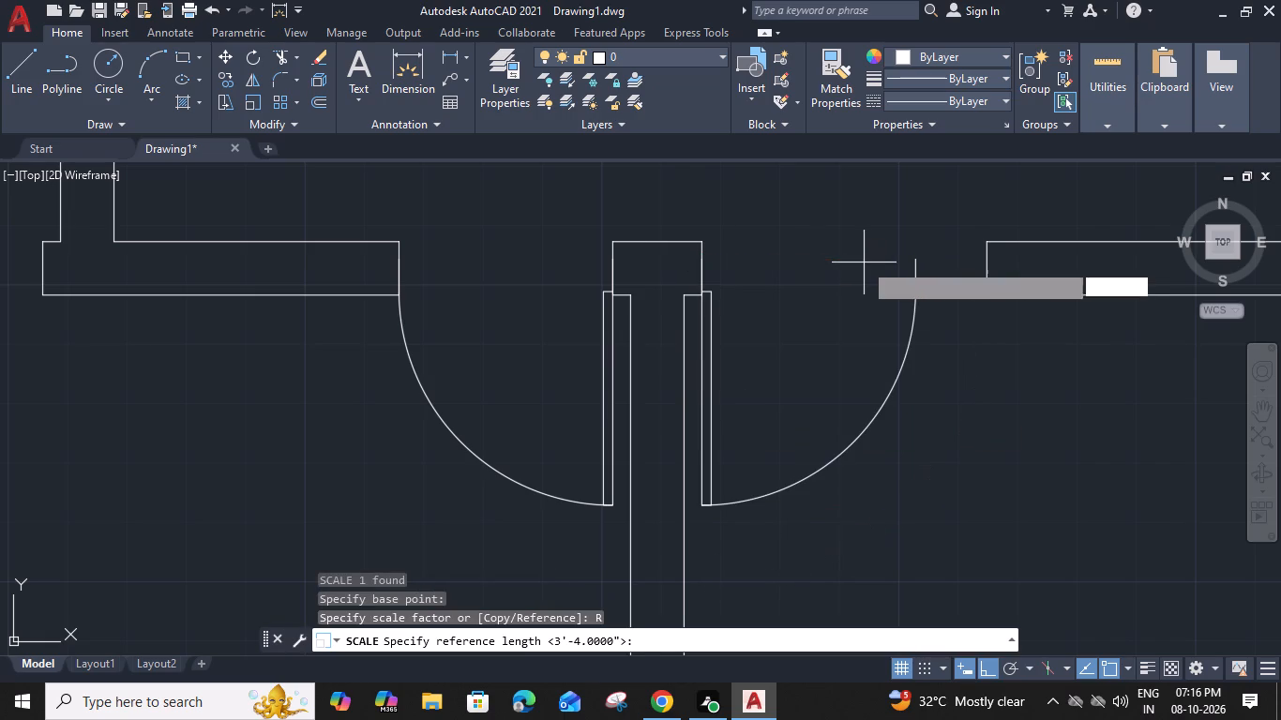
pyautogui.click(701, 256)
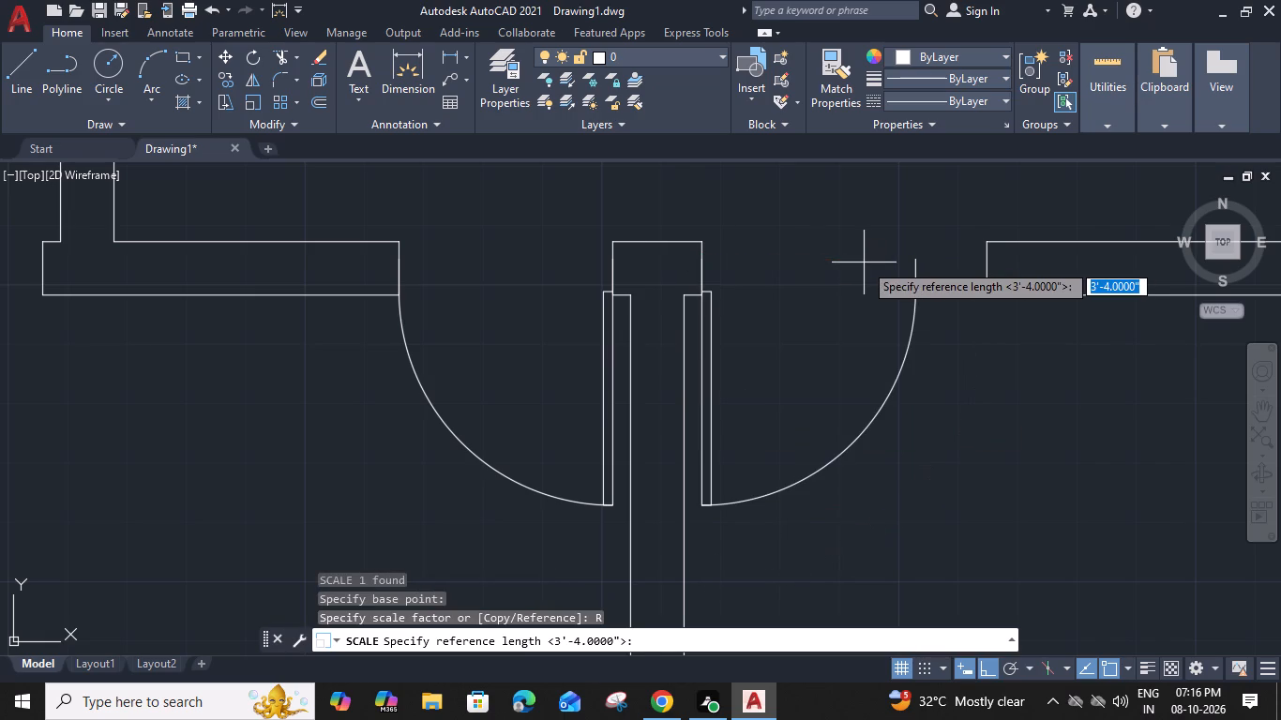
pyautogui.click(918, 256)
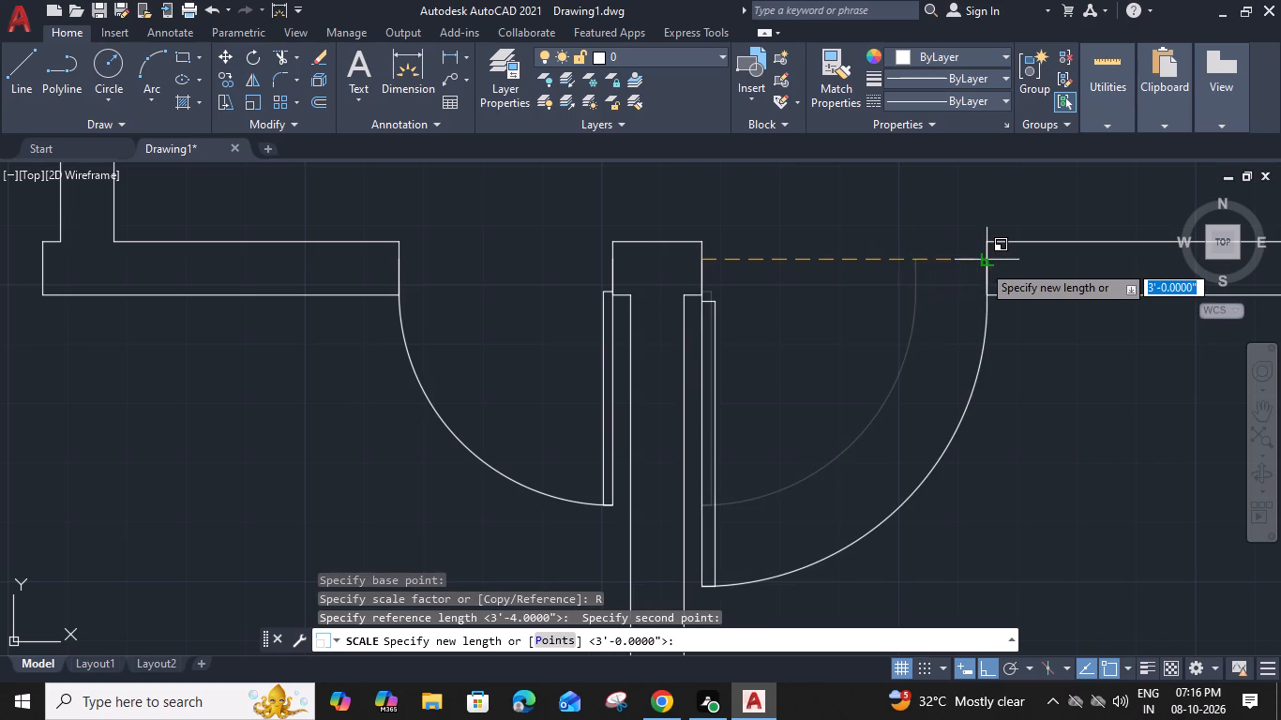
pyautogui.click(982, 263)
# Copy the door left of the T-junction to the next opening along the same wall, placing its hinge at the right jamb.
pyautogui.scroll(-2, 872, 297)
pyautogui.moveTo(599, 295); pyautogui.dragTo(716, 321, button='middle')
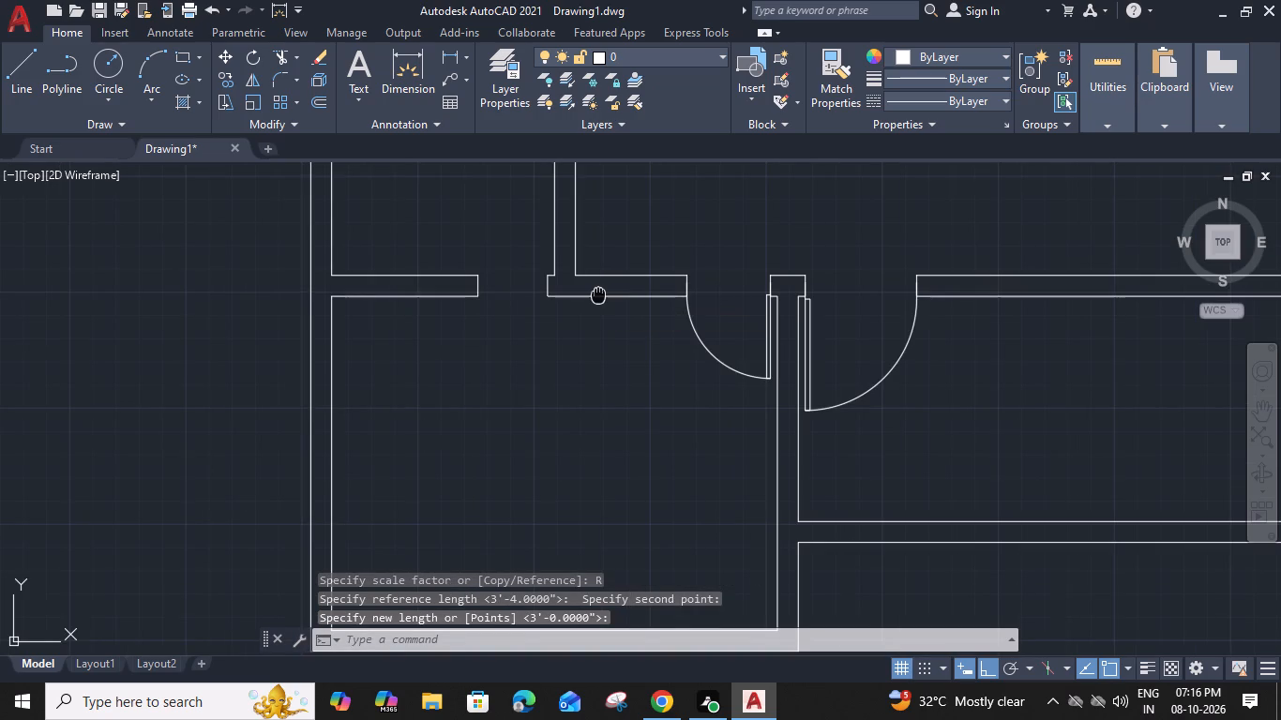
pyautogui.click(811, 357)
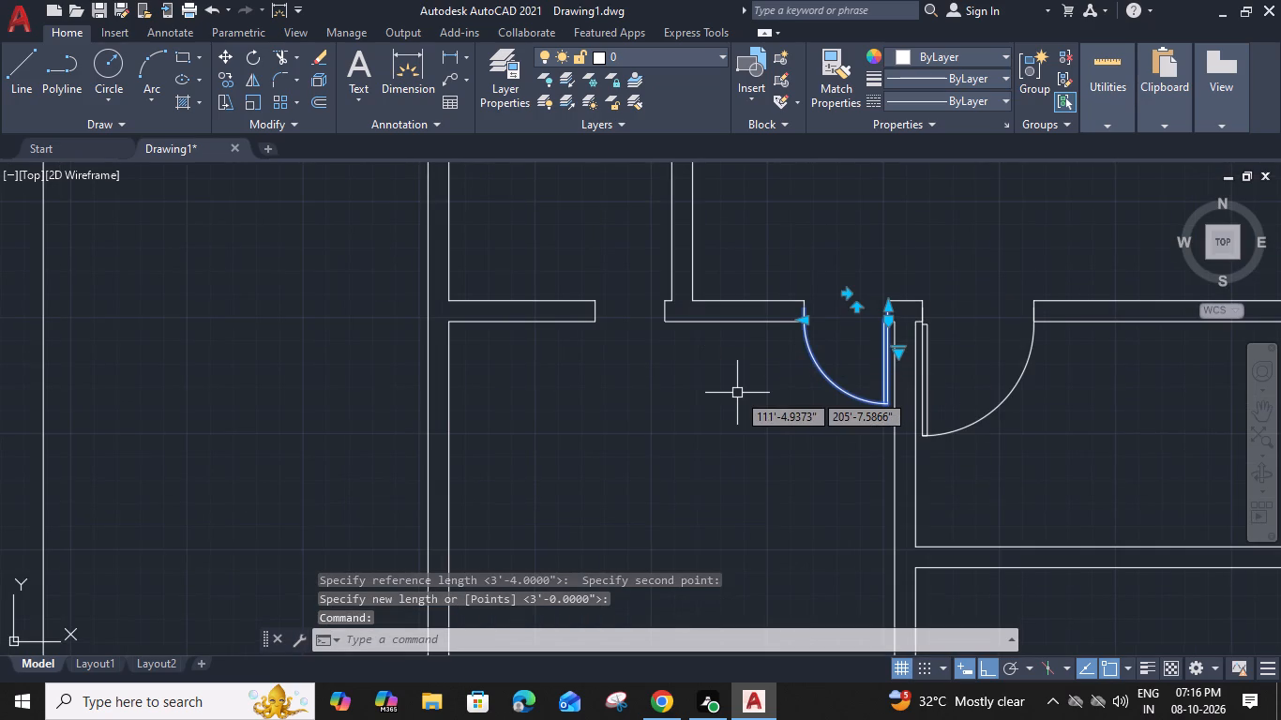
pyautogui.write('CO')
pyautogui.press('space')
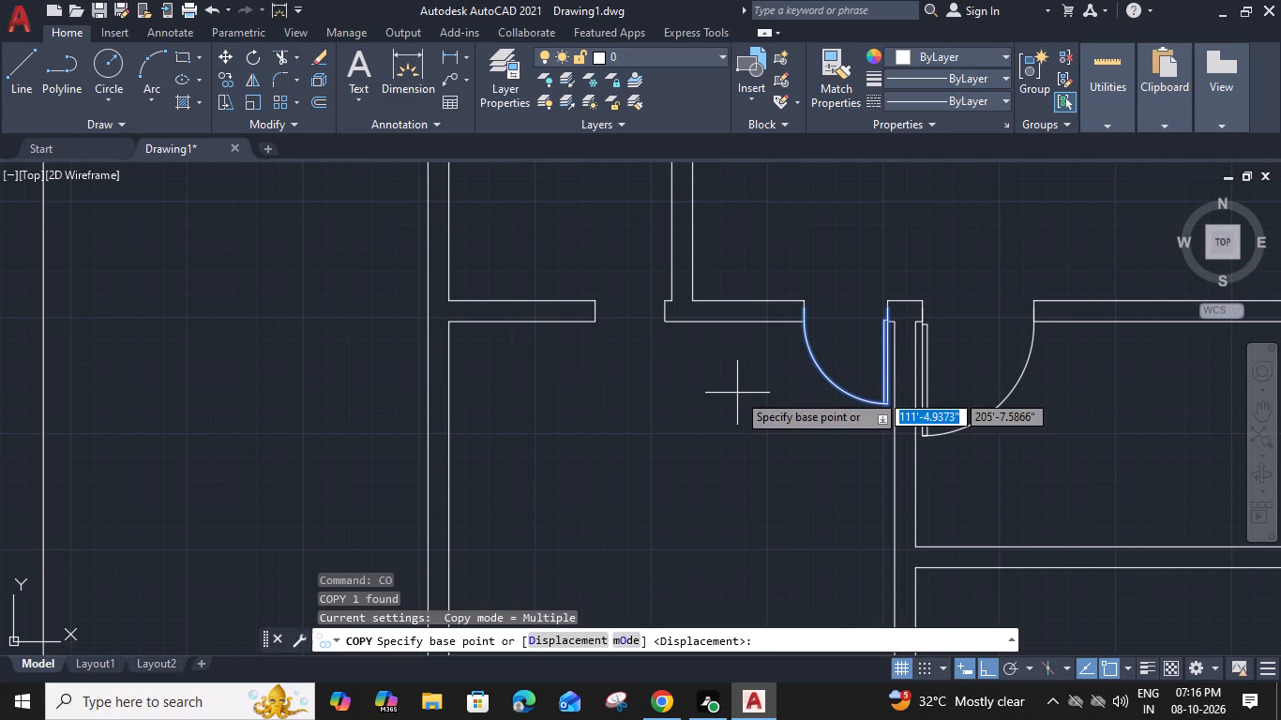
pyautogui.scroll(2, 884, 301)
pyautogui.click(895, 319)
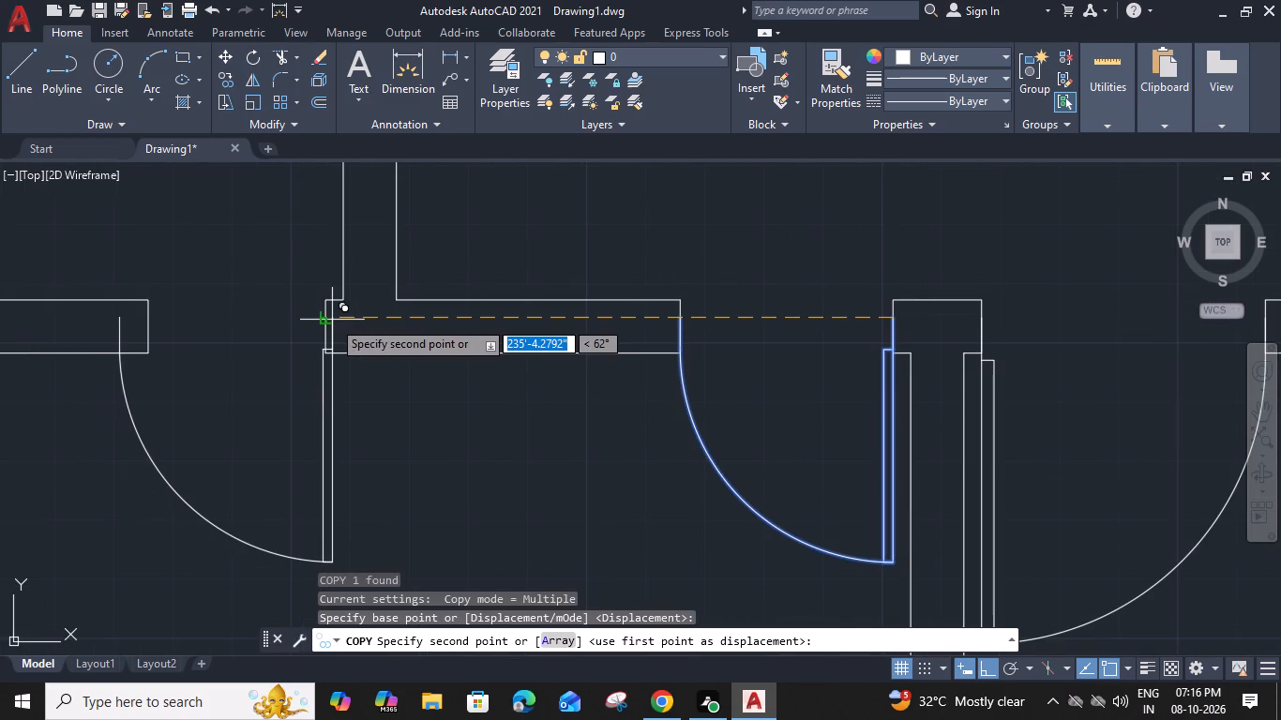
pyautogui.click(324, 314)
pyautogui.press('Escape')
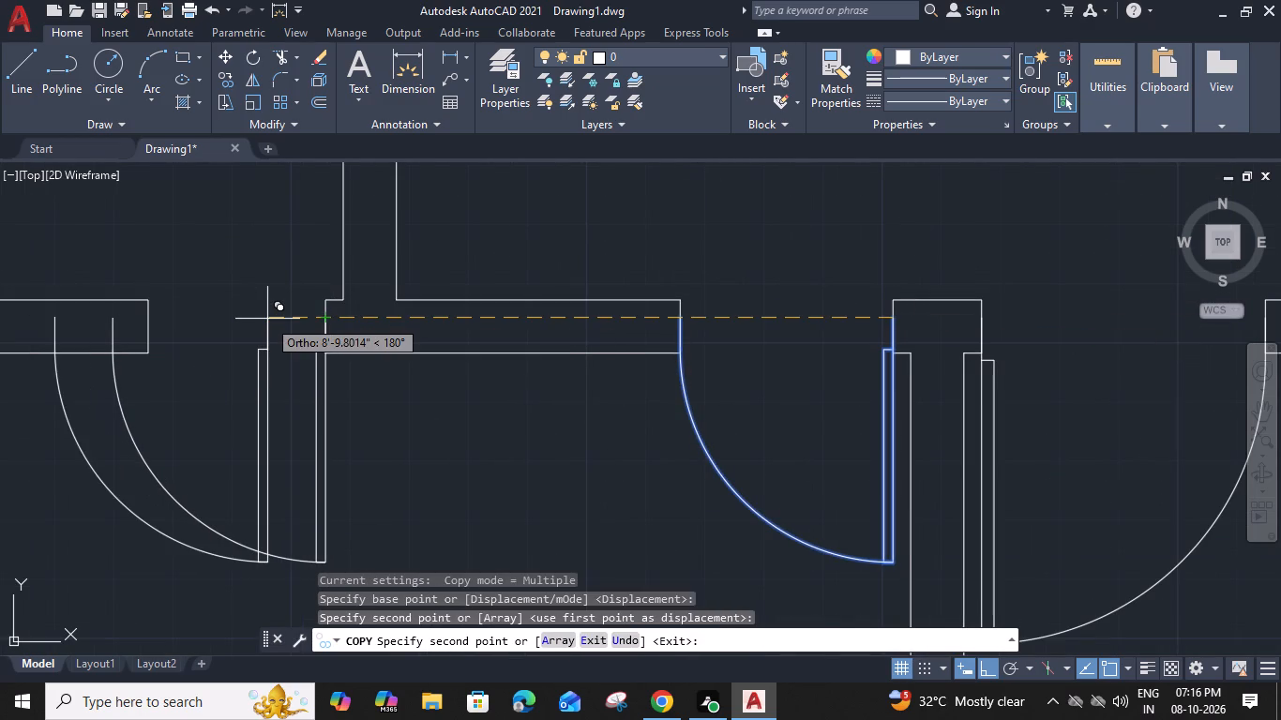
# Flip the copied door so that it swings above the wall.
pyautogui.click(314, 390)
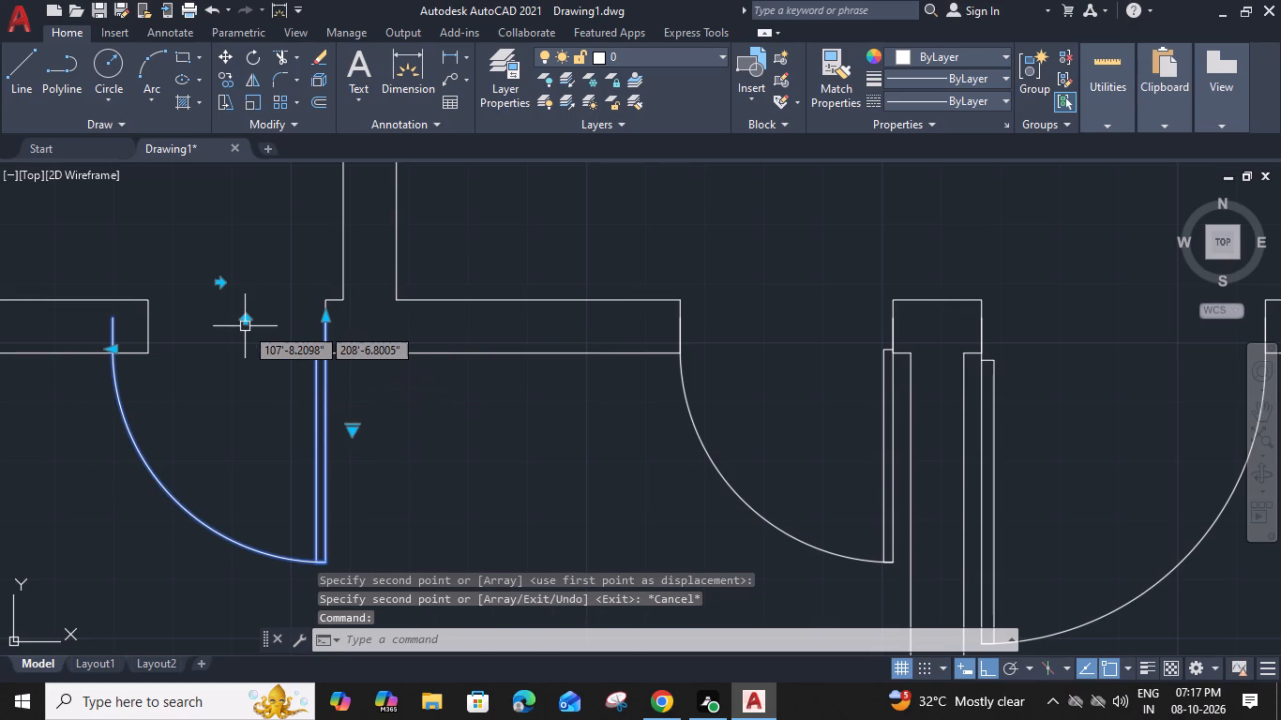
pyautogui.click(246, 321)
# Scale the flipped door by reference from its hinge-side end so that it spans exactly to the opening's left jamb.
pyautogui.moveTo(277, 307); pyautogui.dragTo(289, 309, button='middle')
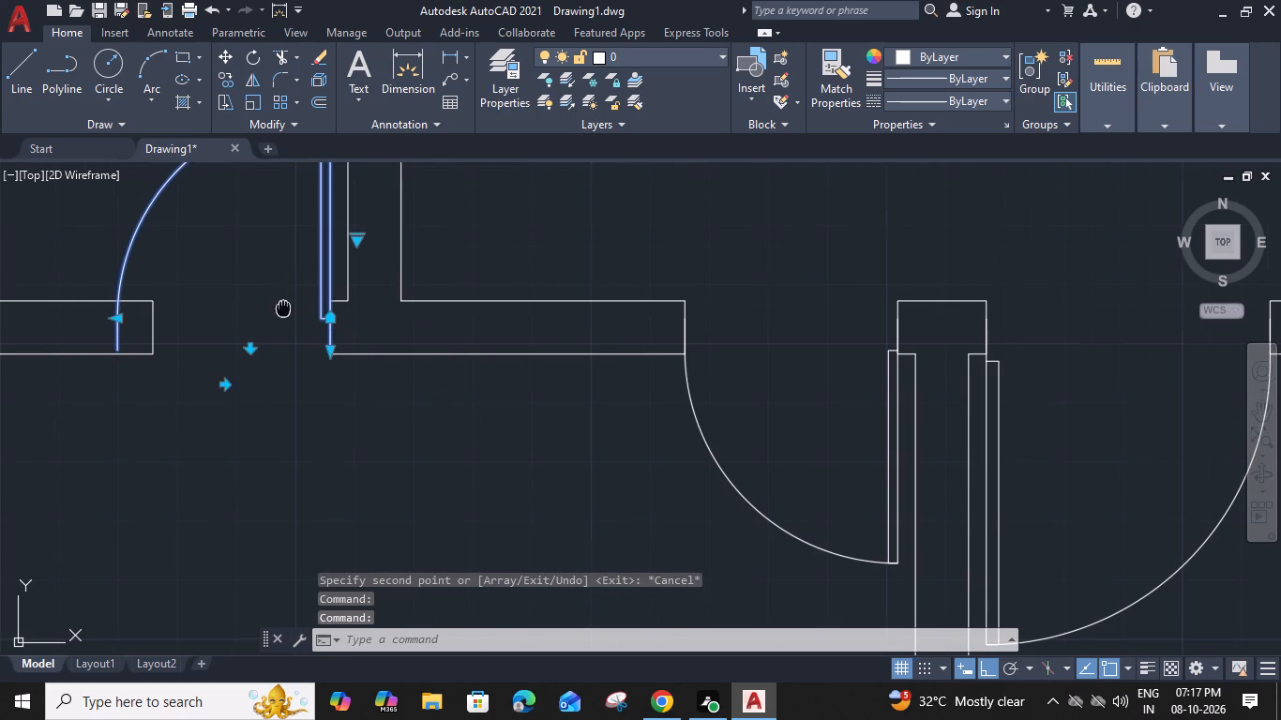
pyautogui.moveTo(289, 309); pyautogui.dragTo(367, 329, button='middle')
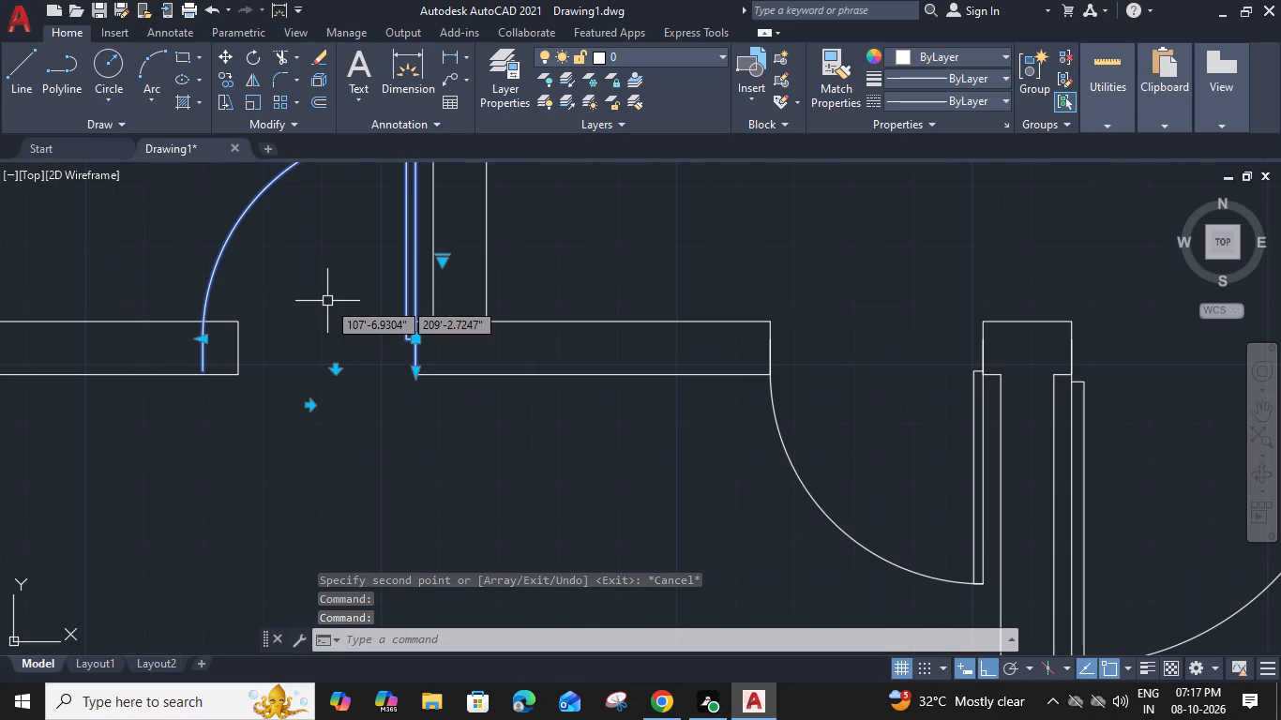
pyautogui.write('SC')
pyautogui.press('space')
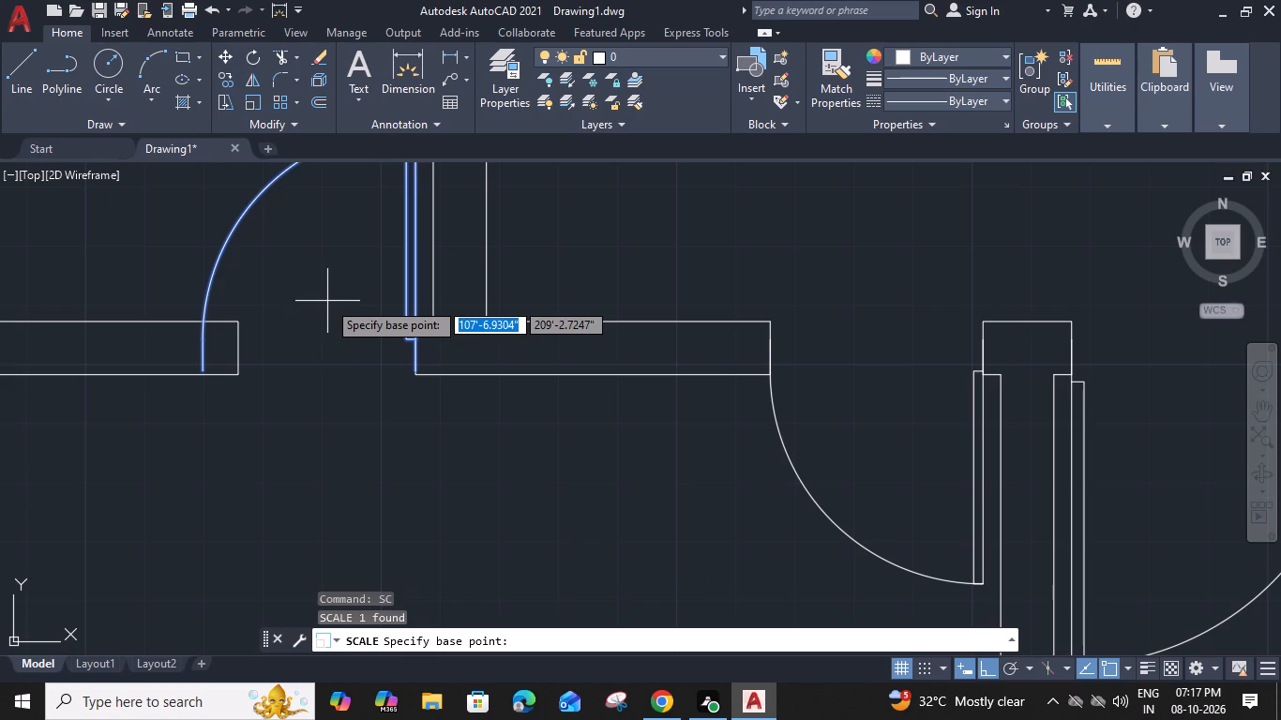
pyautogui.click(414, 370)
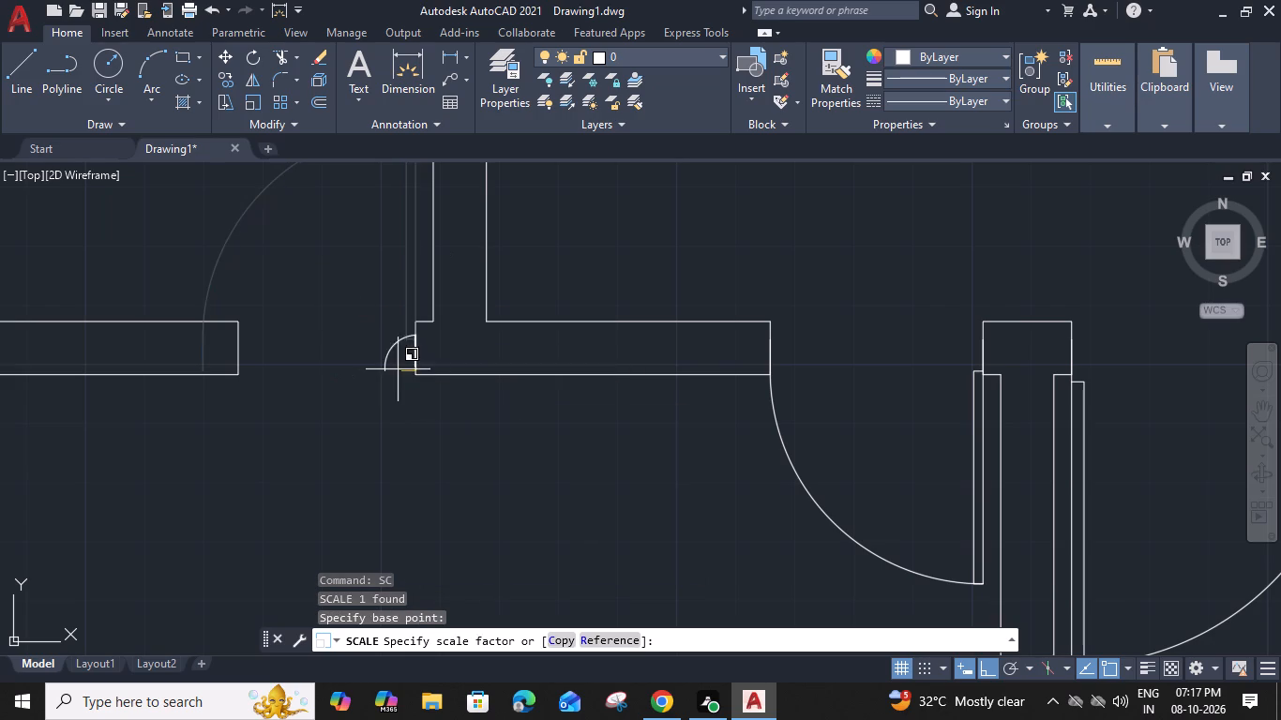
pyautogui.write('R')
pyautogui.press('space')
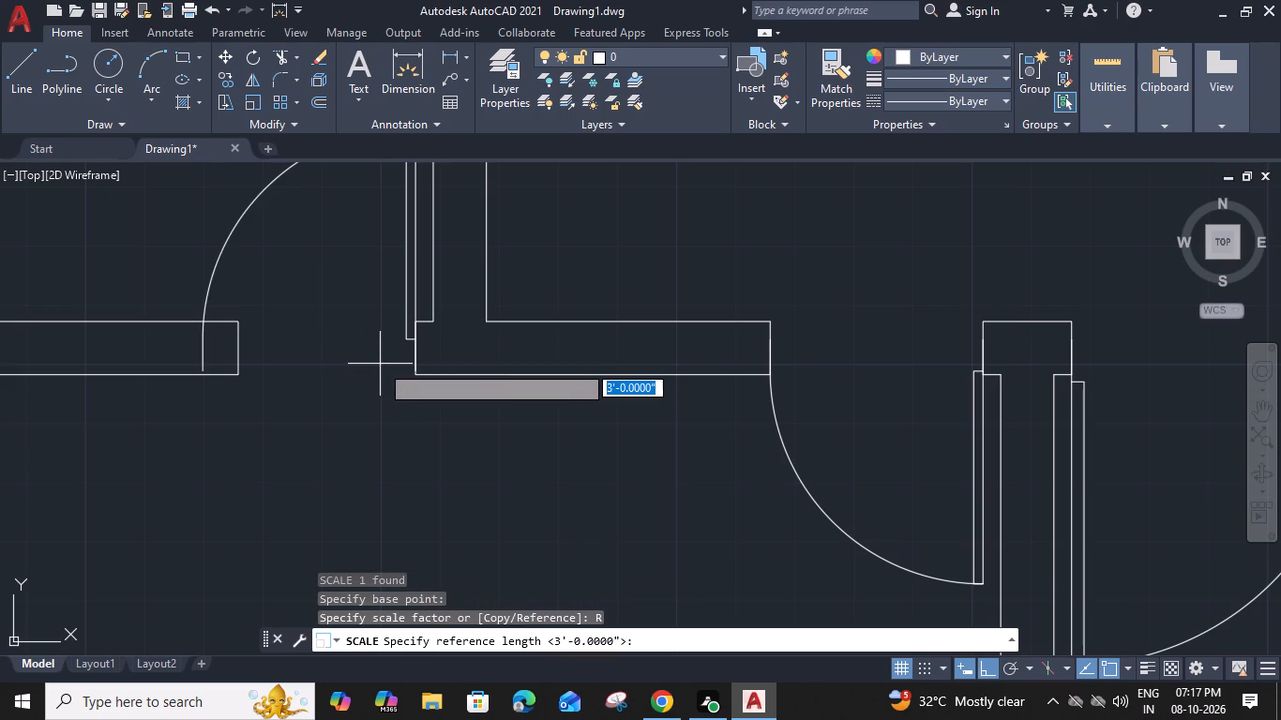
pyautogui.click(414, 370)
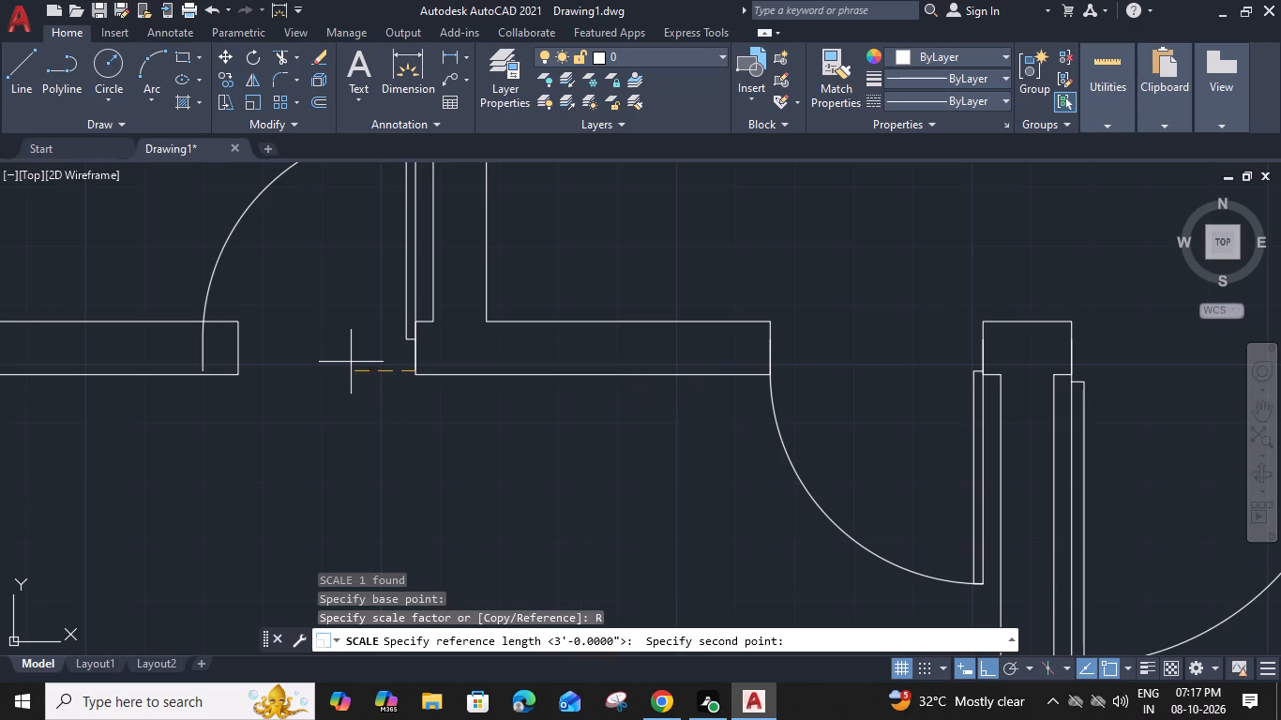
pyautogui.click(200, 370)
pyautogui.click(241, 376)
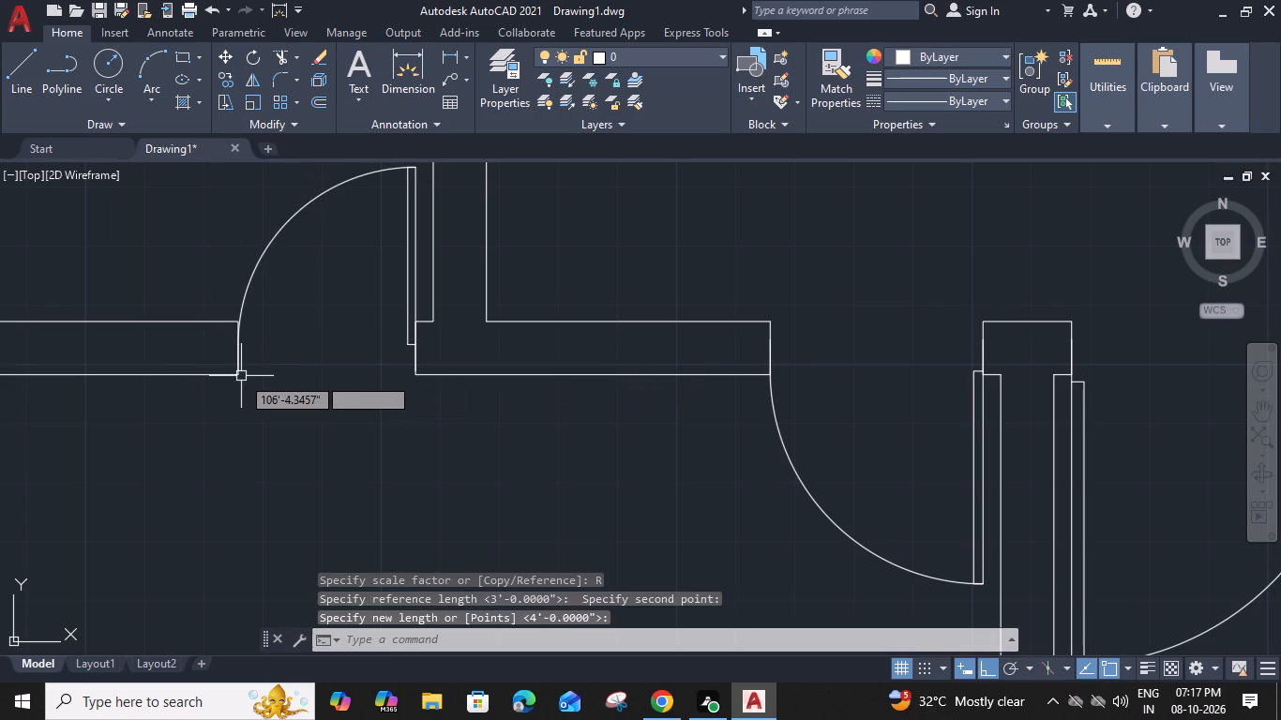
# Copy the downward-swinging door left of the T-junction to the upper corner of the free wall end above the rooms.
pyautogui.scroll(-2, 286, 430)
pyautogui.moveTo(287, 429); pyautogui.dragTo(471, 454, button='middle')
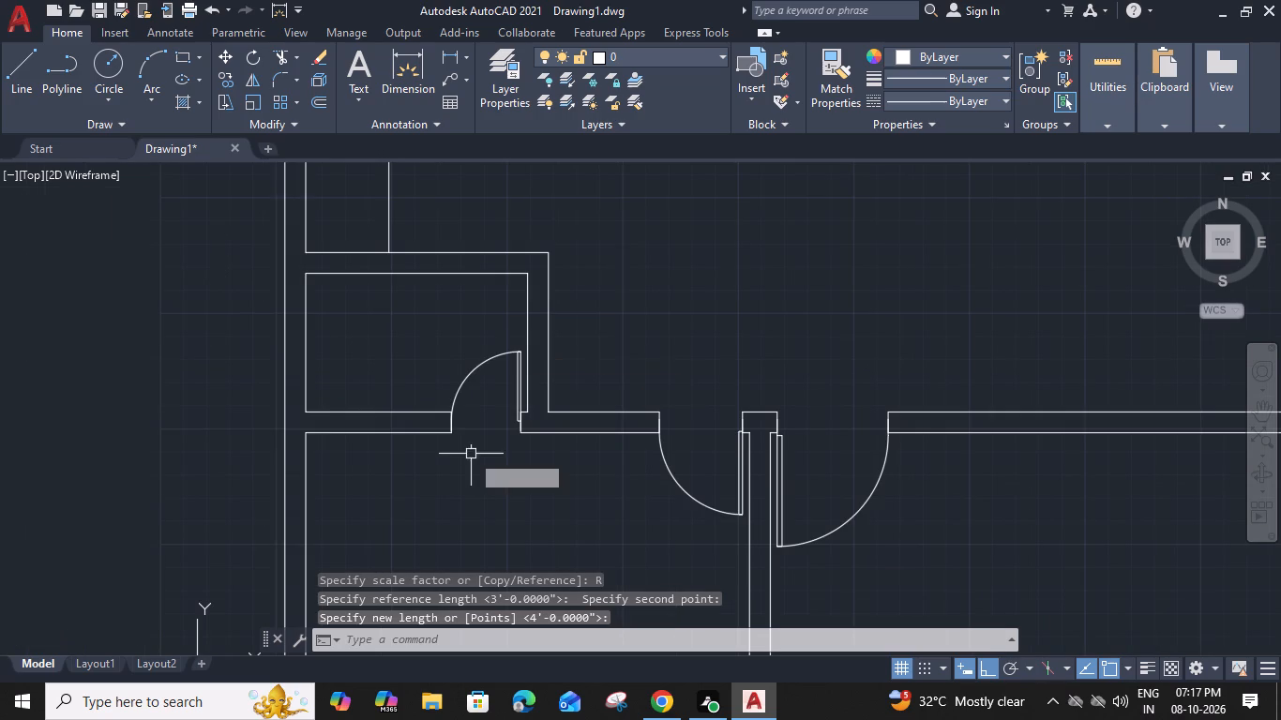
pyautogui.click(743, 517)
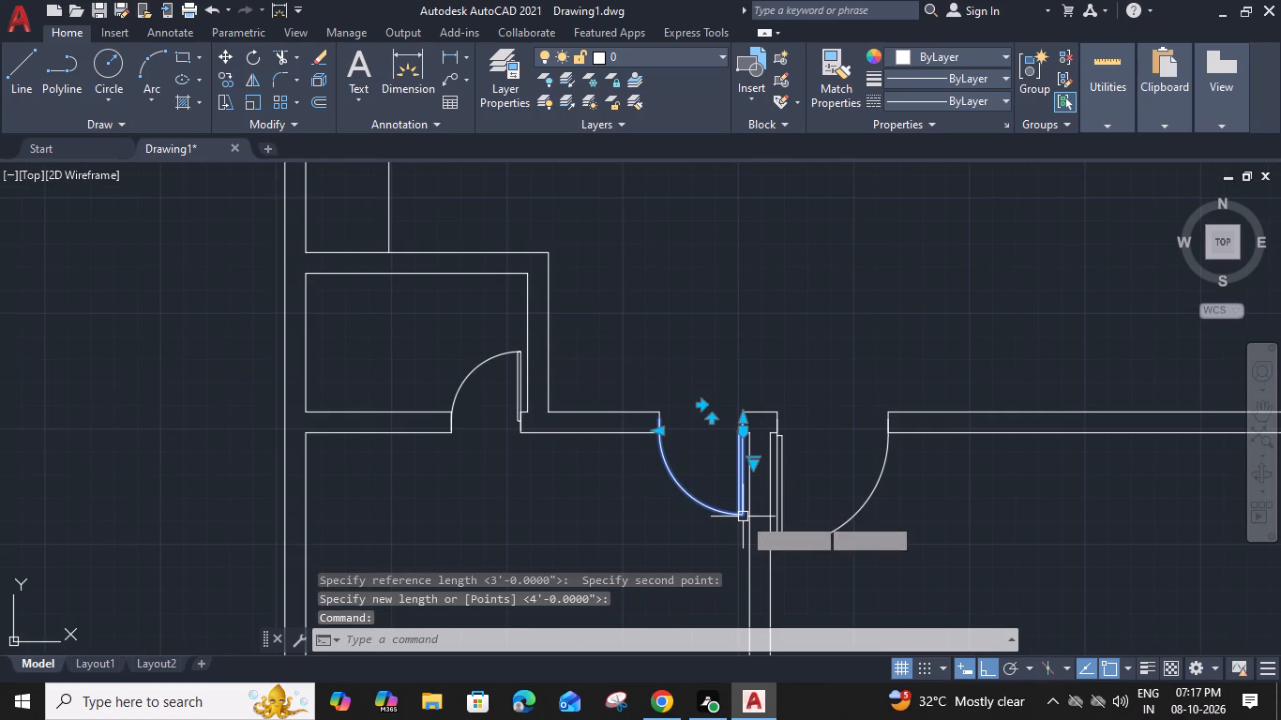
pyautogui.write('CO')
pyautogui.press('space')
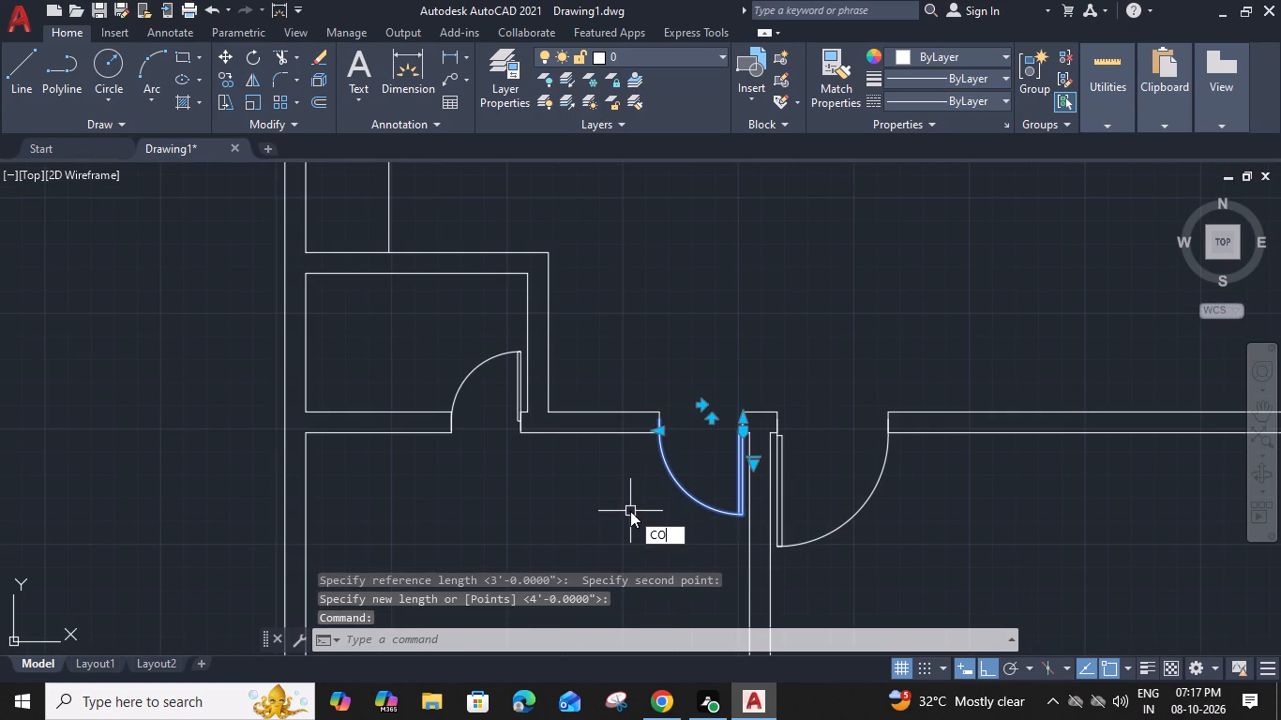
pyautogui.click(742, 420)
pyautogui.moveTo(753, 285); pyautogui.dragTo(747, 605, button='middle')
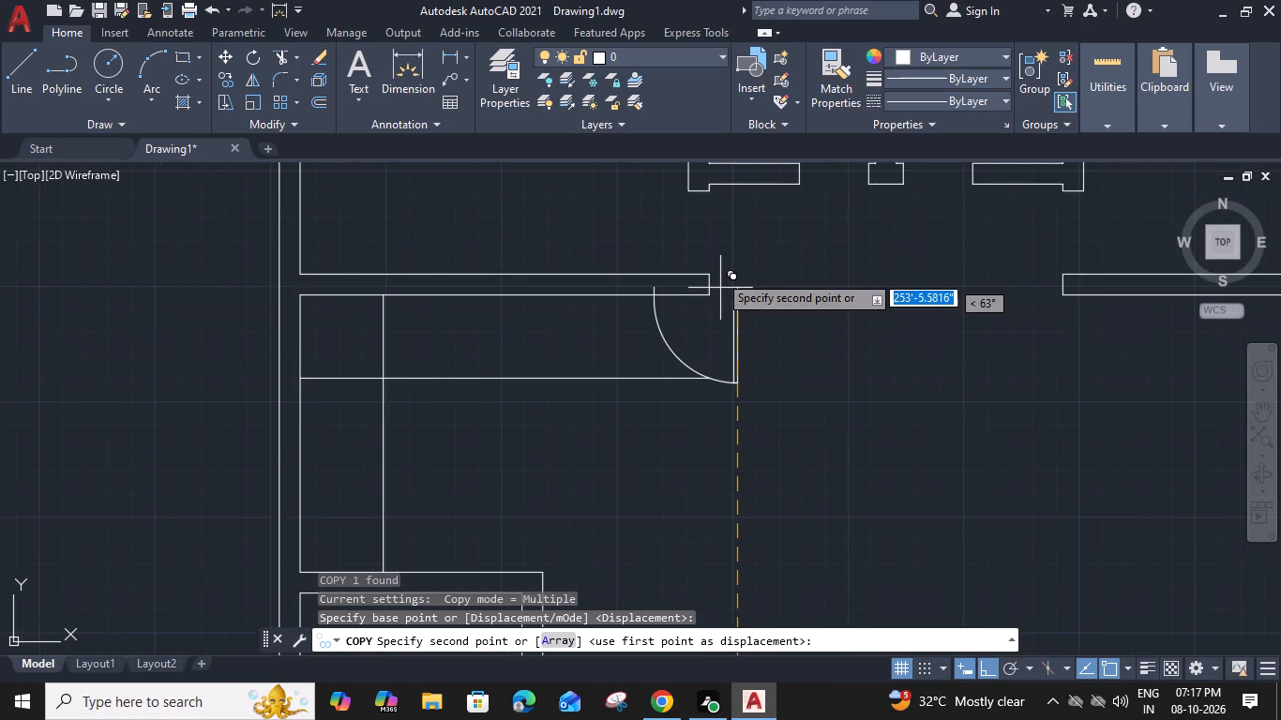
pyautogui.click(712, 272)
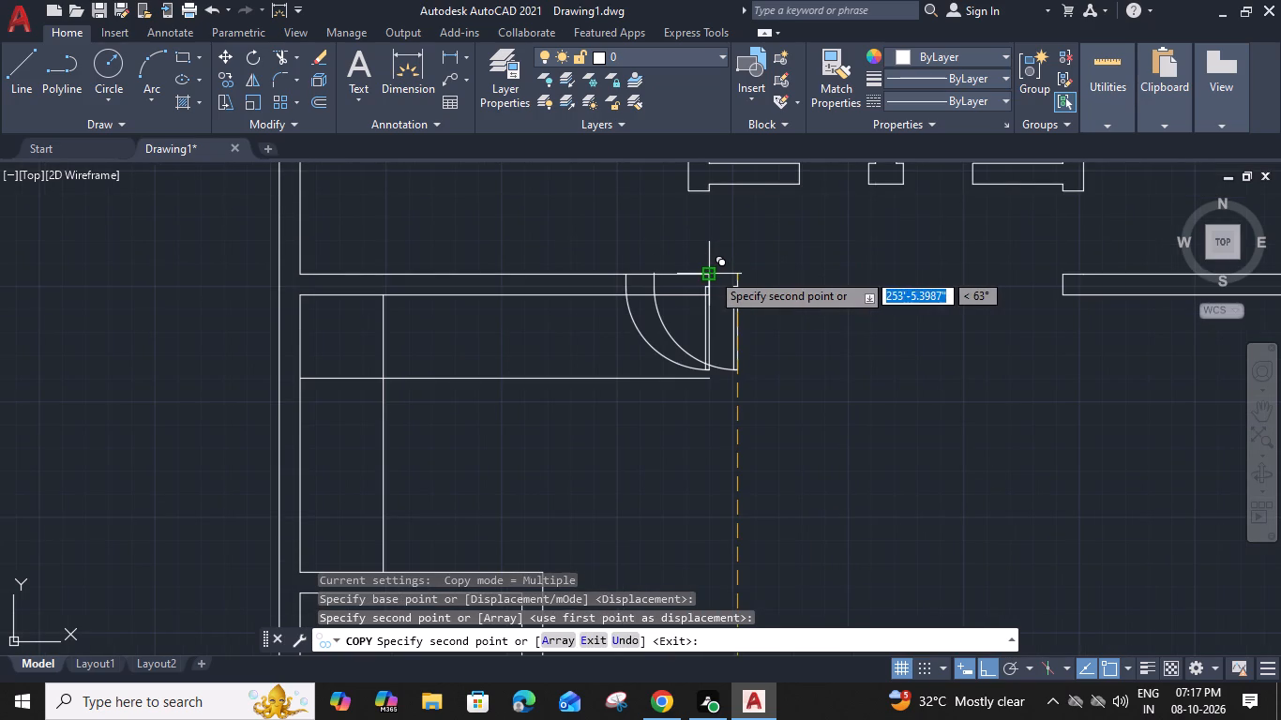
pyautogui.press('Escape')
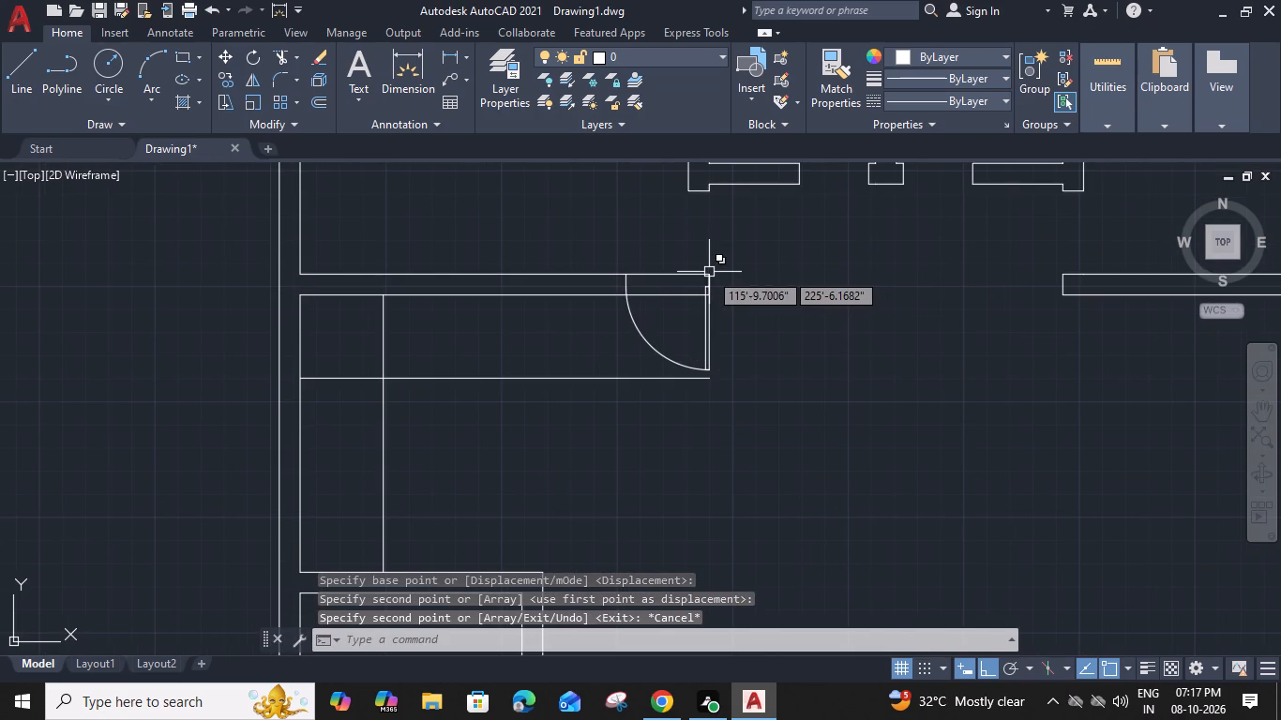
# Rotate the copied door 90° clockwise about the wall end's upper corner so its leaf lies along the wall.
pyautogui.click(707, 306)
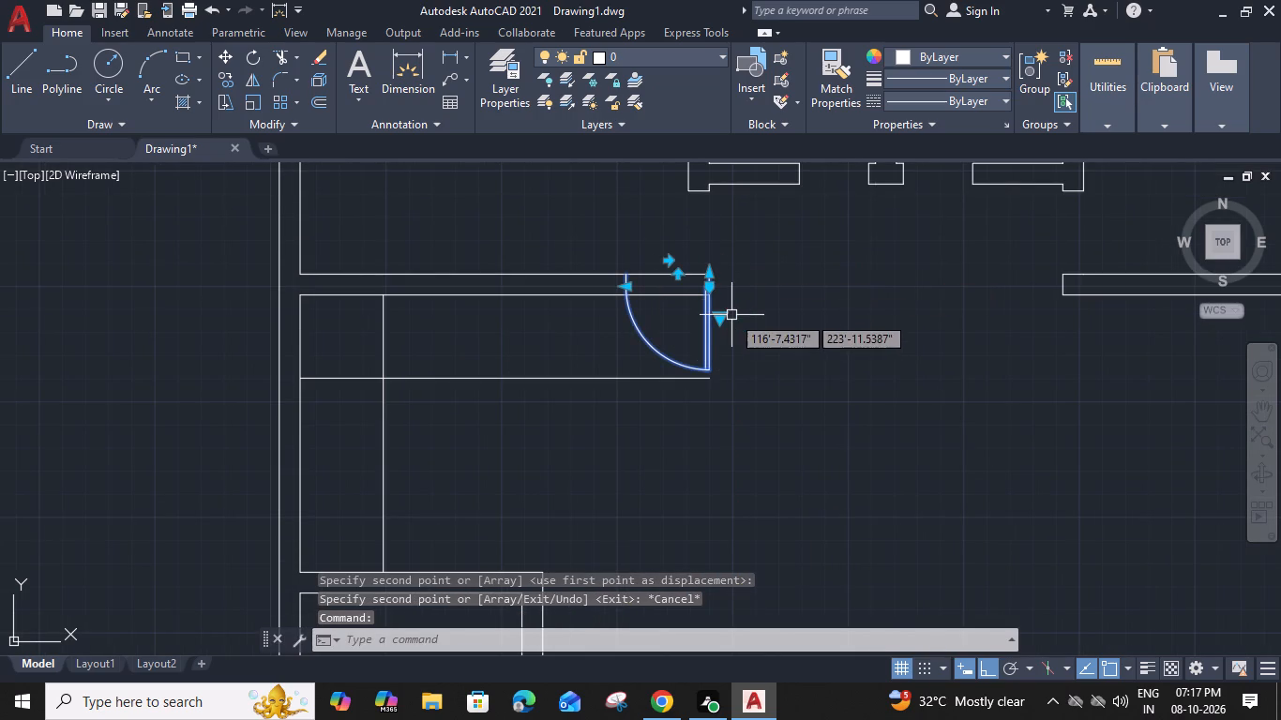
pyautogui.write('RO')
pyautogui.press('space')
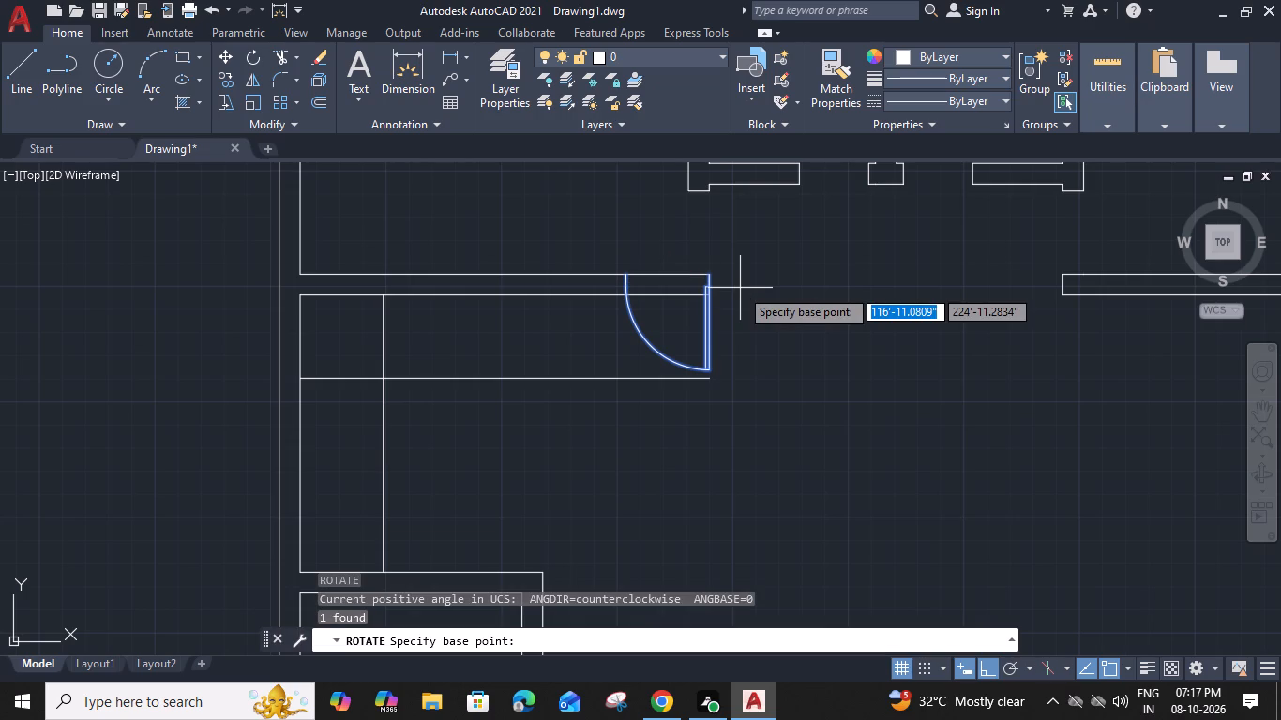
pyautogui.scroll(1, 716, 261)
pyautogui.click(703, 280)
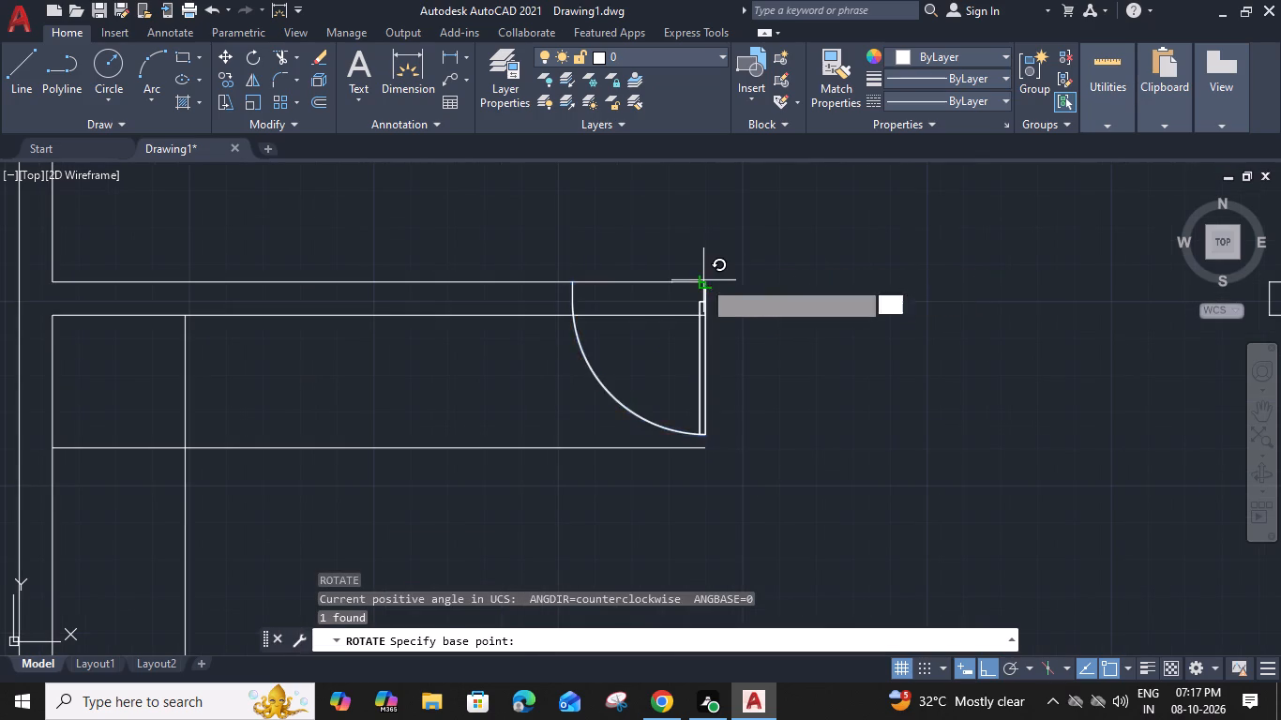
pyautogui.click(709, 315)
# Mirror the rotated door about the vertical centerline of the small central wall pier, keeping the original.
pyautogui.moveTo(715, 360); pyautogui.dragTo(750, 286, button='middle')
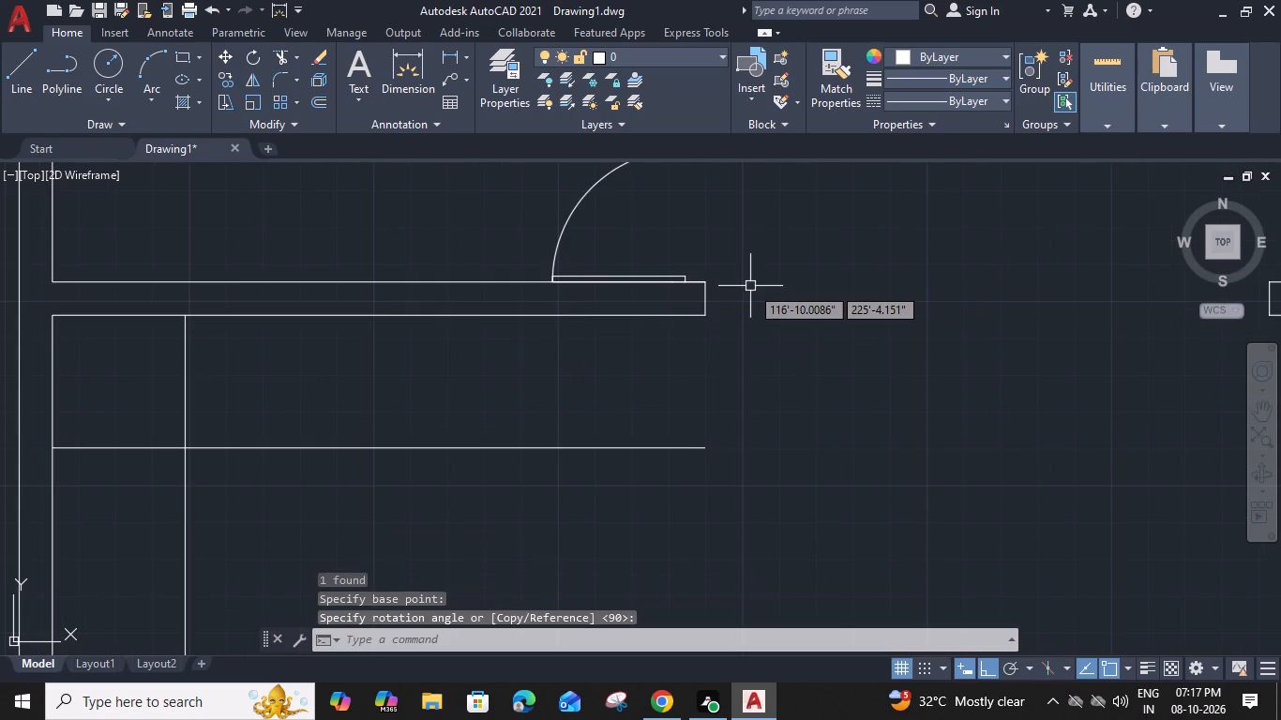
pyautogui.moveTo(750, 286); pyautogui.dragTo(686, 422, button='middle')
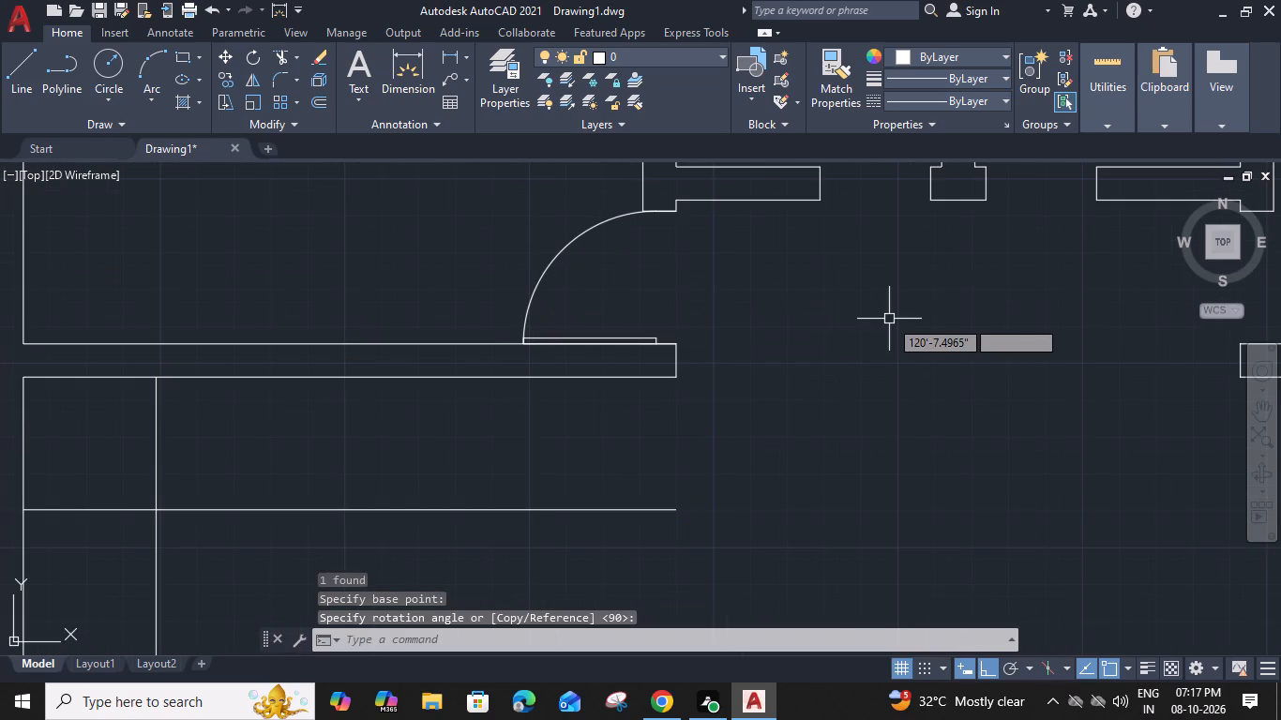
pyautogui.moveTo(882, 323); pyautogui.dragTo(511, 336, button='middle')
pyautogui.click(273, 350)
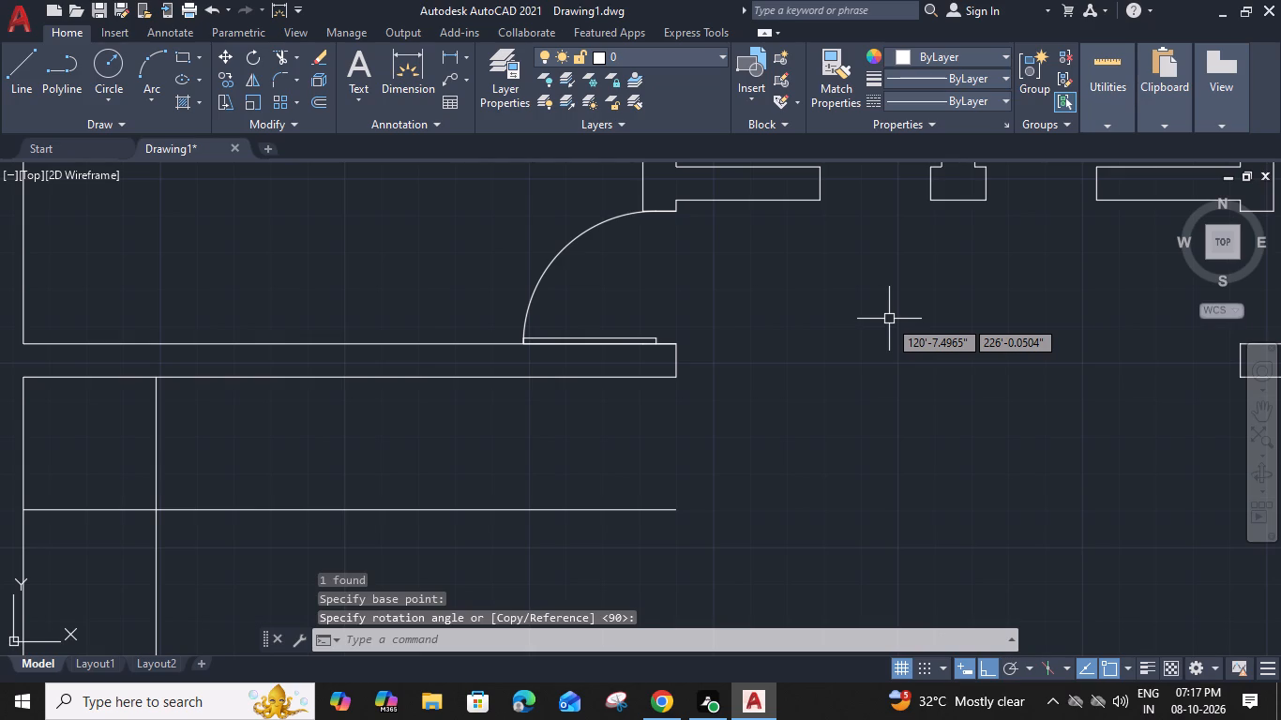
pyautogui.write('MI')
pyautogui.press('space')
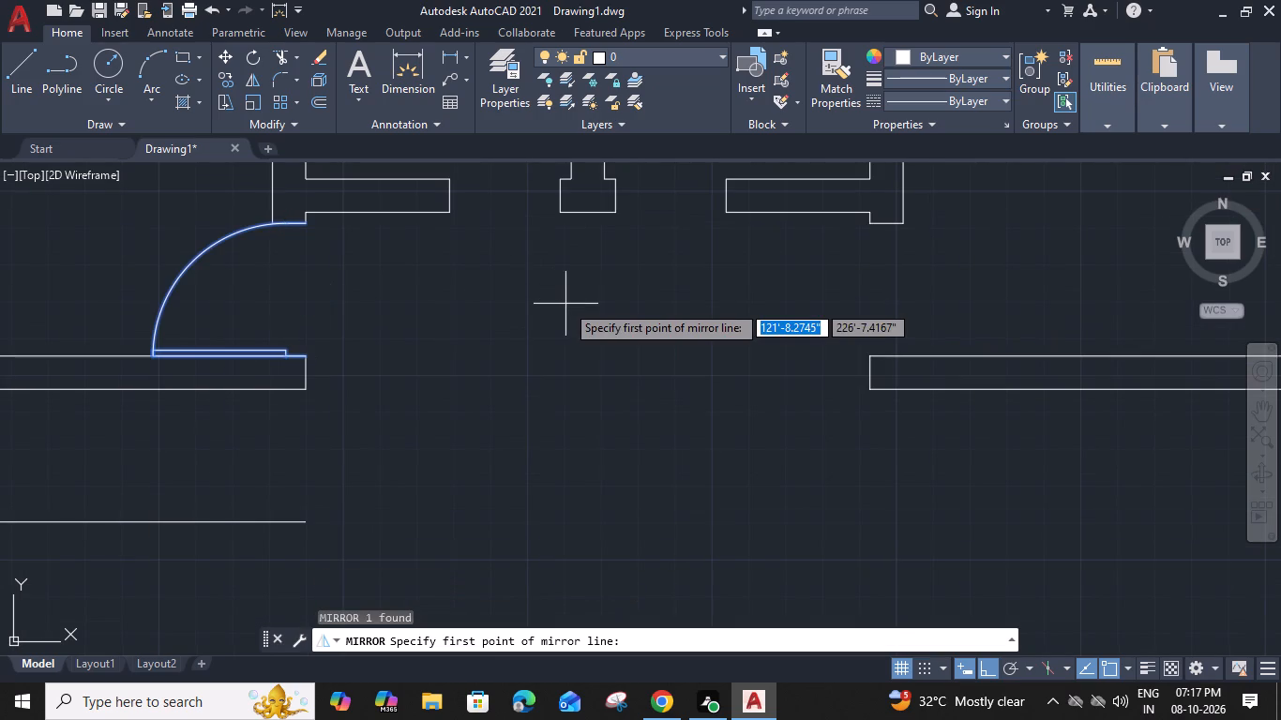
pyautogui.click(591, 213)
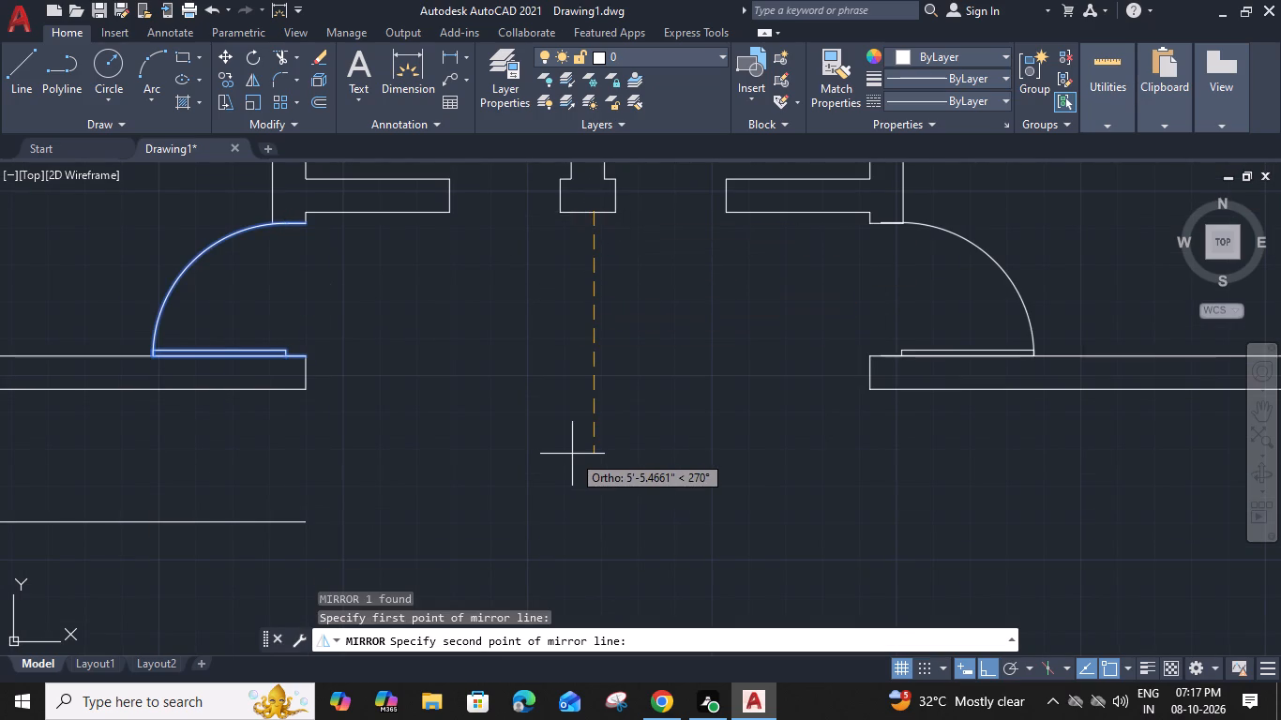
pyautogui.click(595, 457)
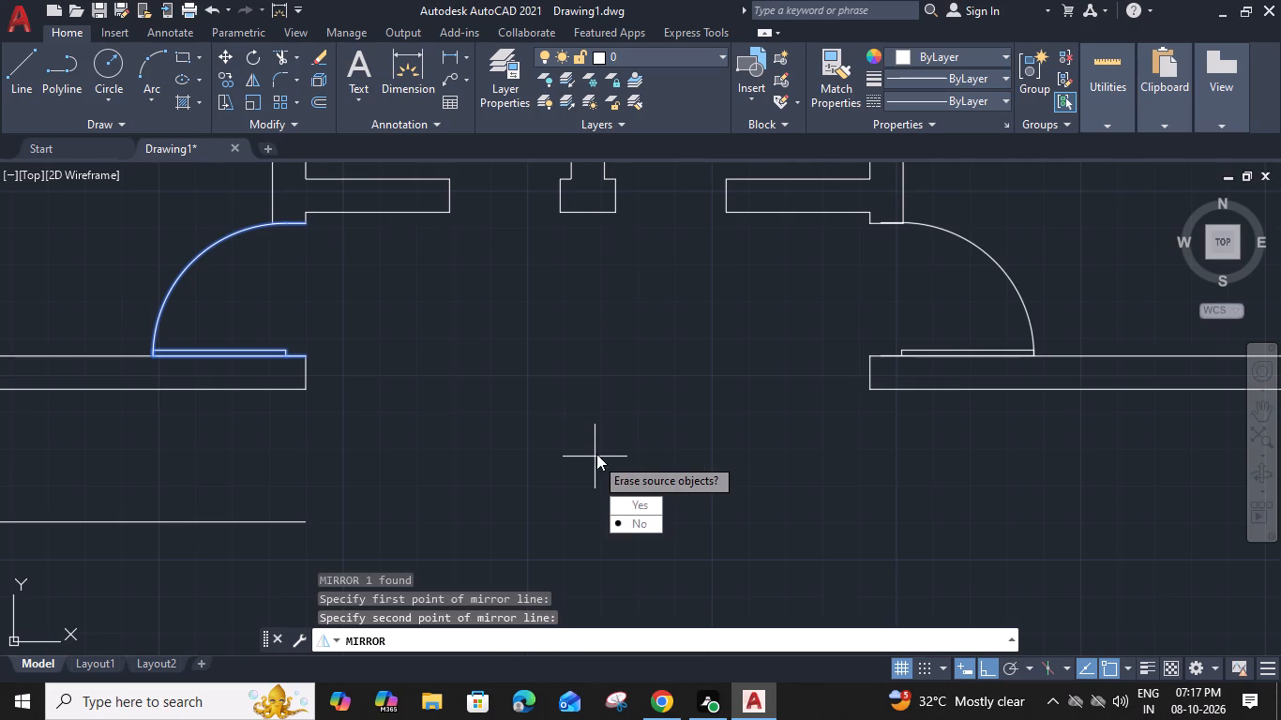
pyautogui.moveTo(640, 528); pyautogui.dragTo(595, 457)
# Move the mirrored door by its hinge-side end onto the upper corner of the opposite wall end.
pyautogui.moveTo(755, 352); pyautogui.dragTo(399, 369, button='middle')
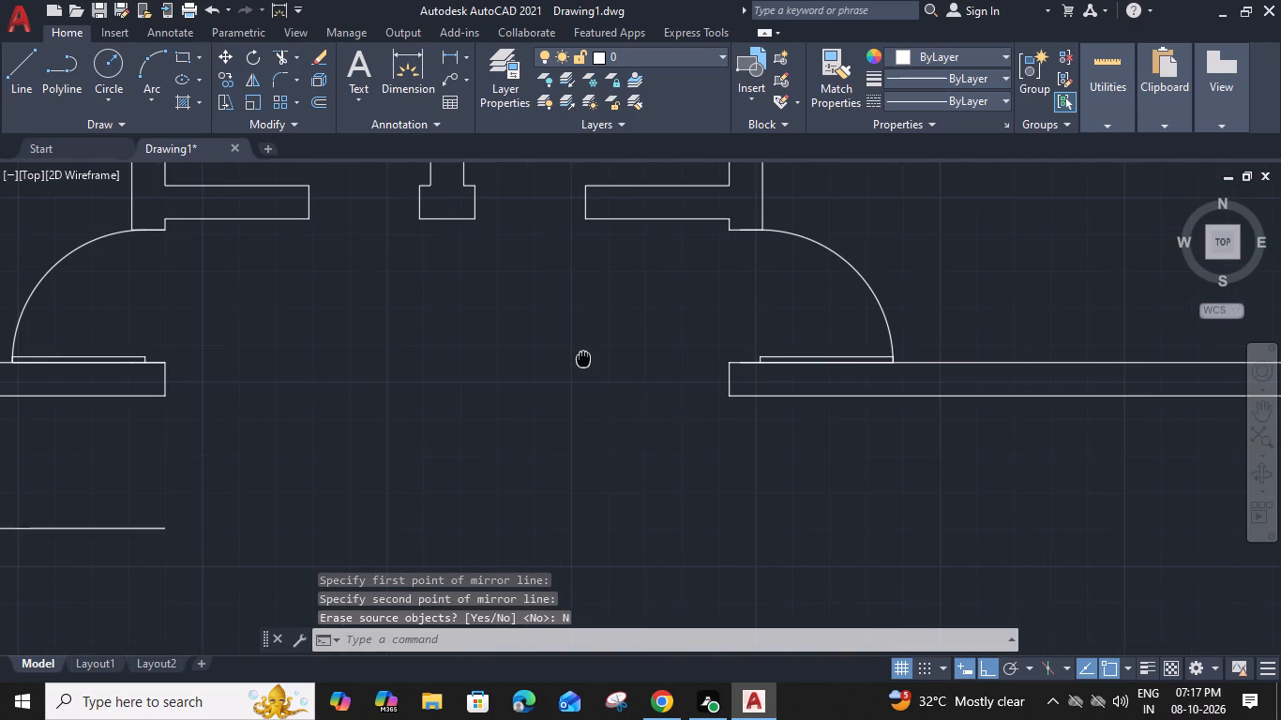
pyautogui.click(678, 357)
pyautogui.write('M')
pyautogui.press('space')
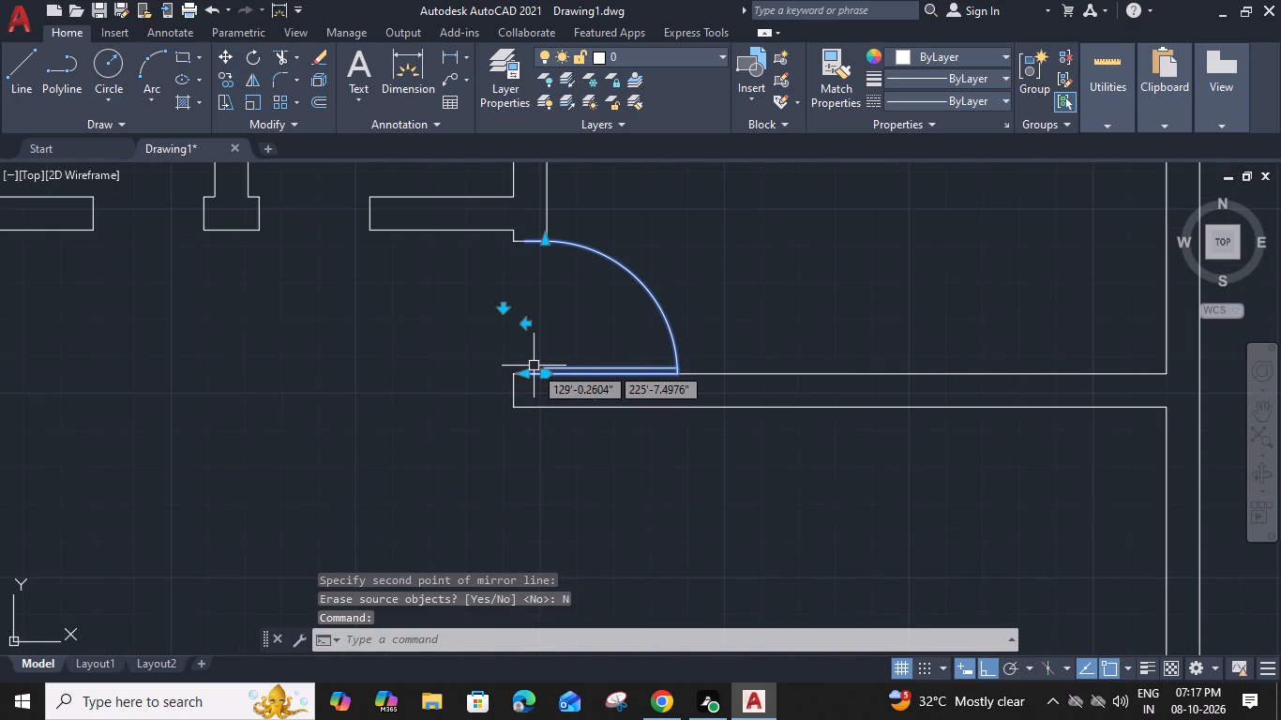
pyautogui.scroll(3, 530, 369)
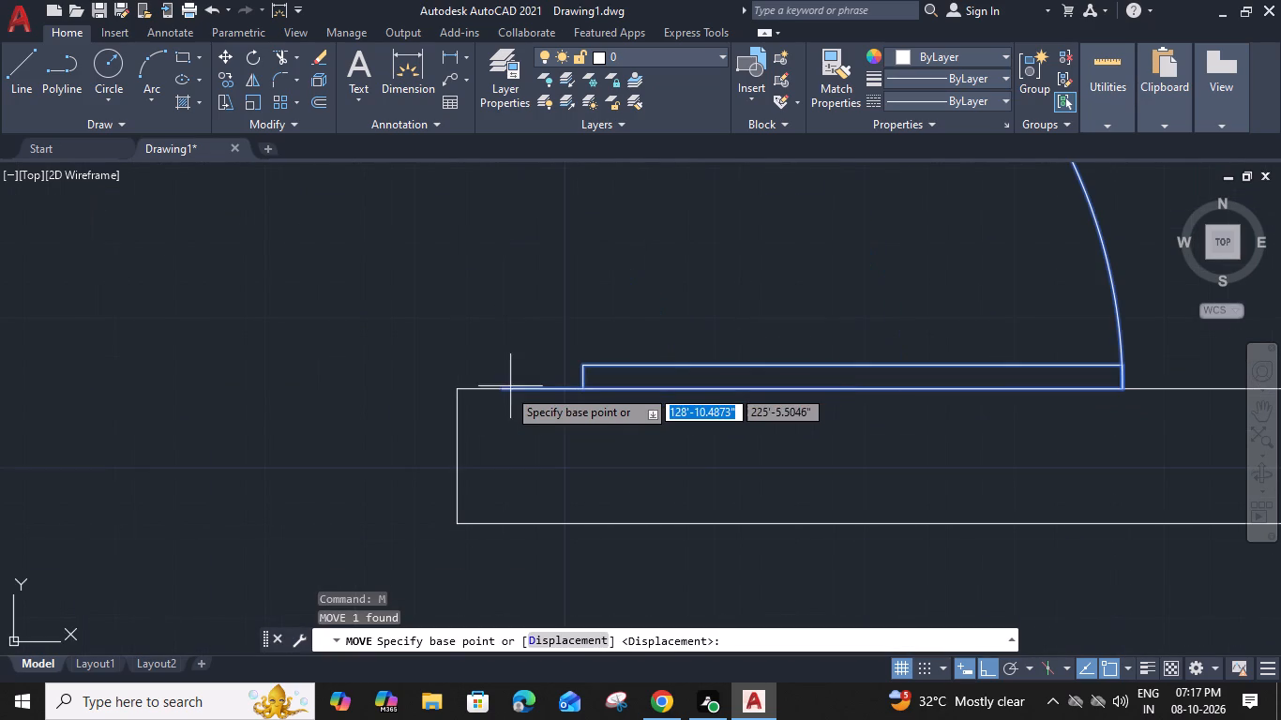
pyautogui.click(507, 389)
pyautogui.click(455, 389)
# Copy the small room's upward-swinging door by its lower hinge-side end into both openings beside the central wall pier.
pyautogui.scroll(-3, 455, 390)
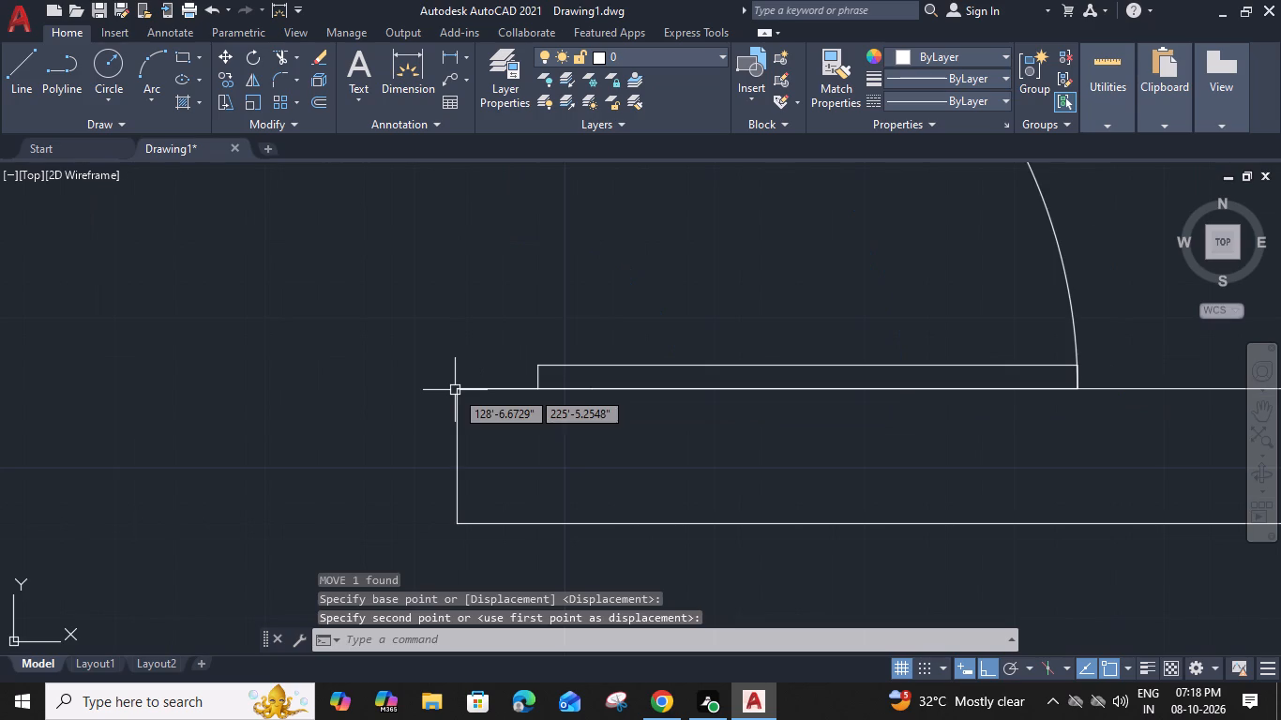
pyautogui.moveTo(271, 360); pyautogui.dragTo(701, 362, button='middle')
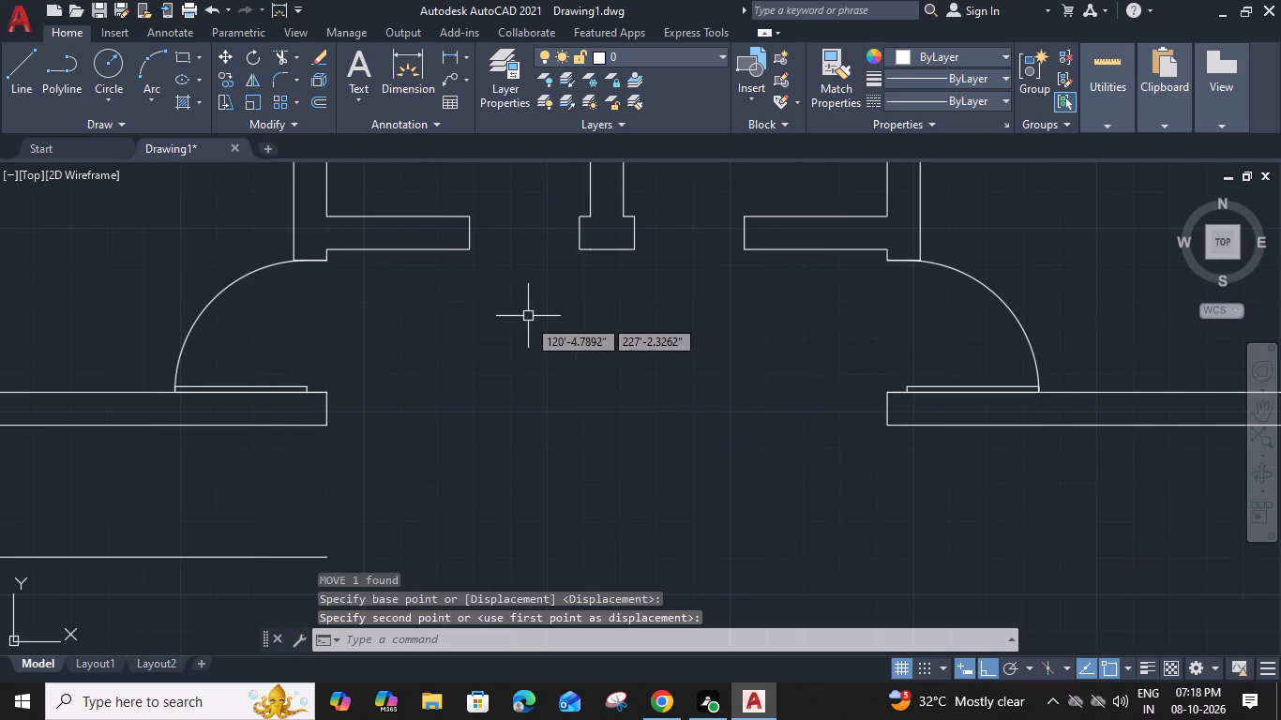
pyautogui.scroll(-2, 439, 339)
pyautogui.moveTo(456, 375); pyautogui.dragTo(496, 218, button='middle')
pyautogui.click(279, 458)
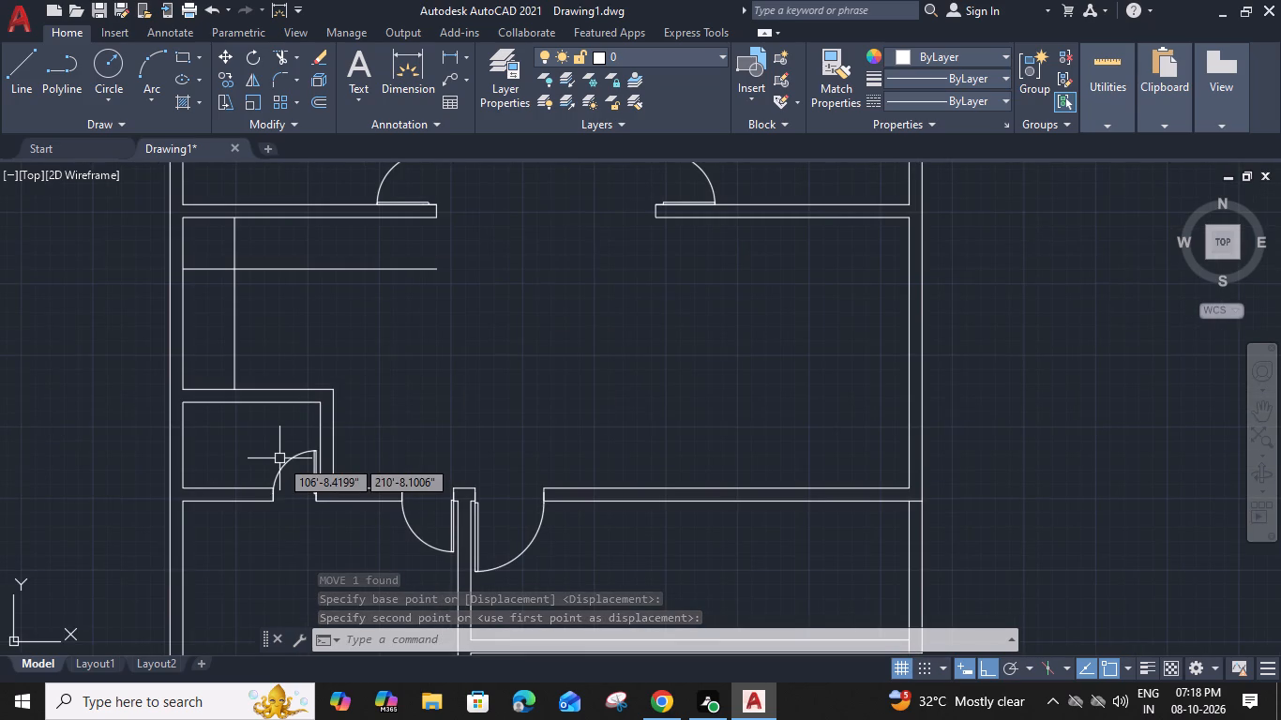
pyautogui.click(291, 474)
pyautogui.click(290, 458)
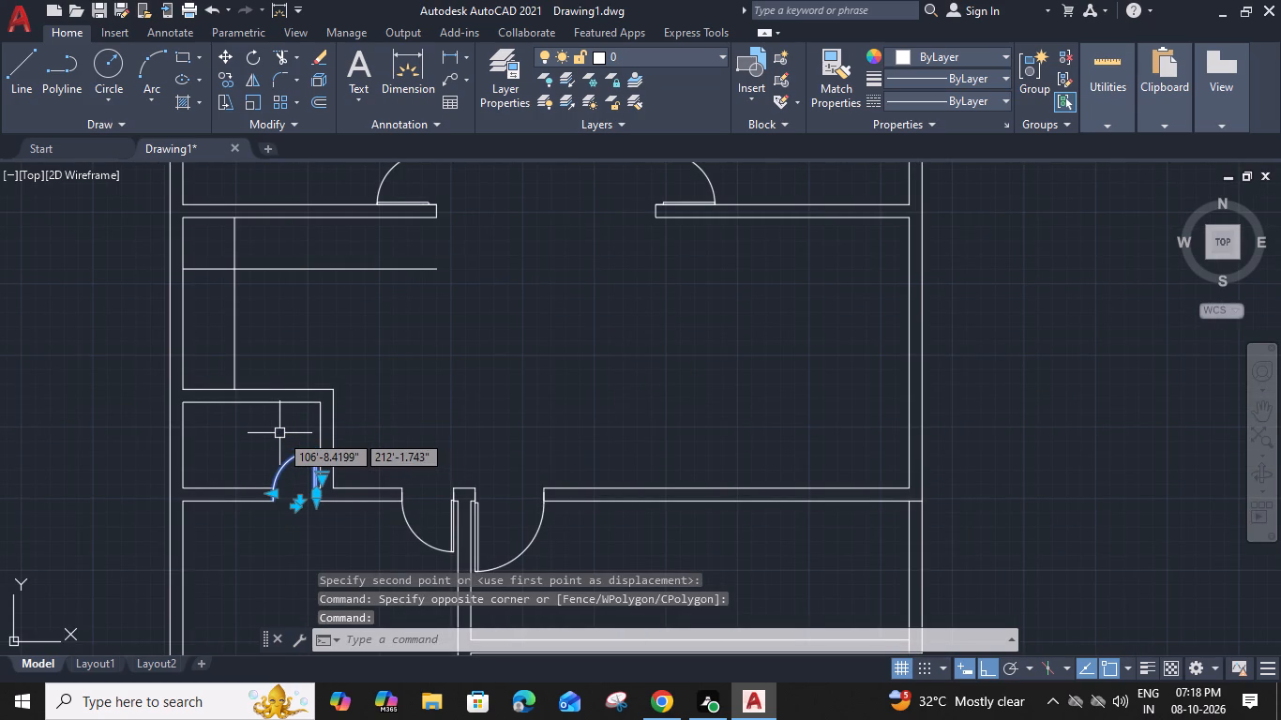
pyautogui.write('CO')
pyautogui.press('space')
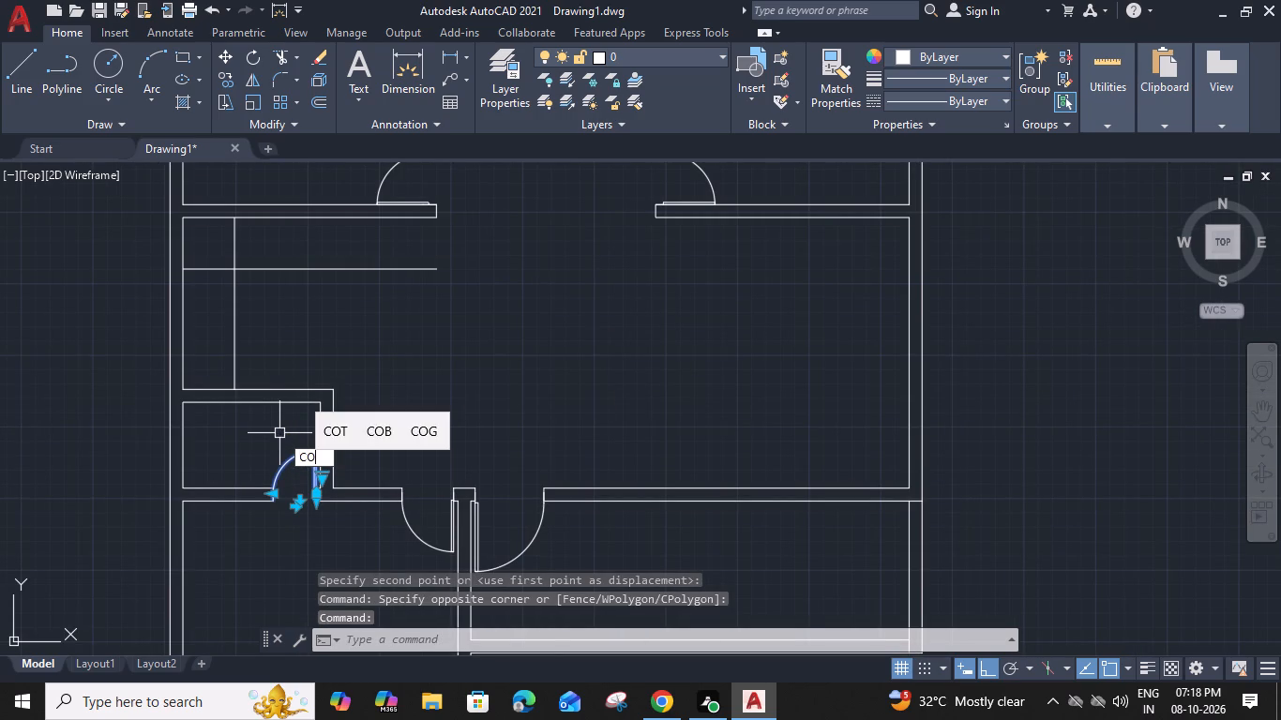
pyautogui.scroll(4, 310, 495)
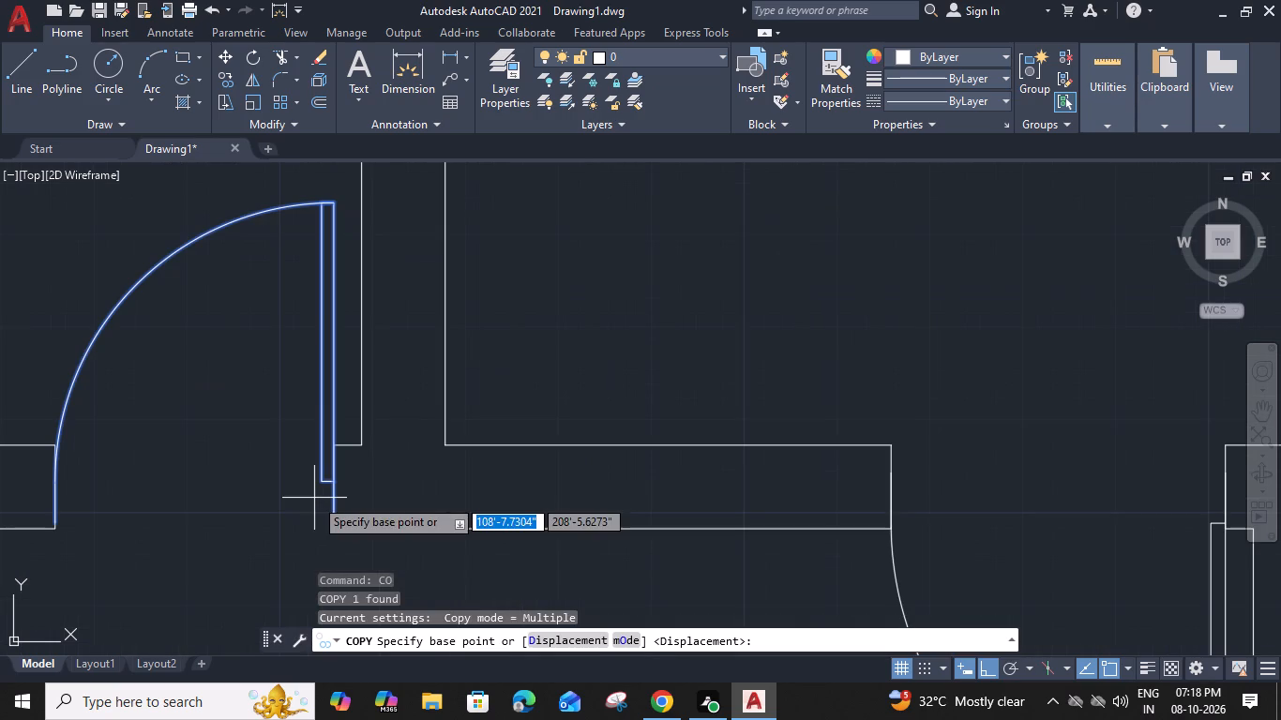
pyautogui.click(335, 524)
pyautogui.scroll(-1, 335, 524)
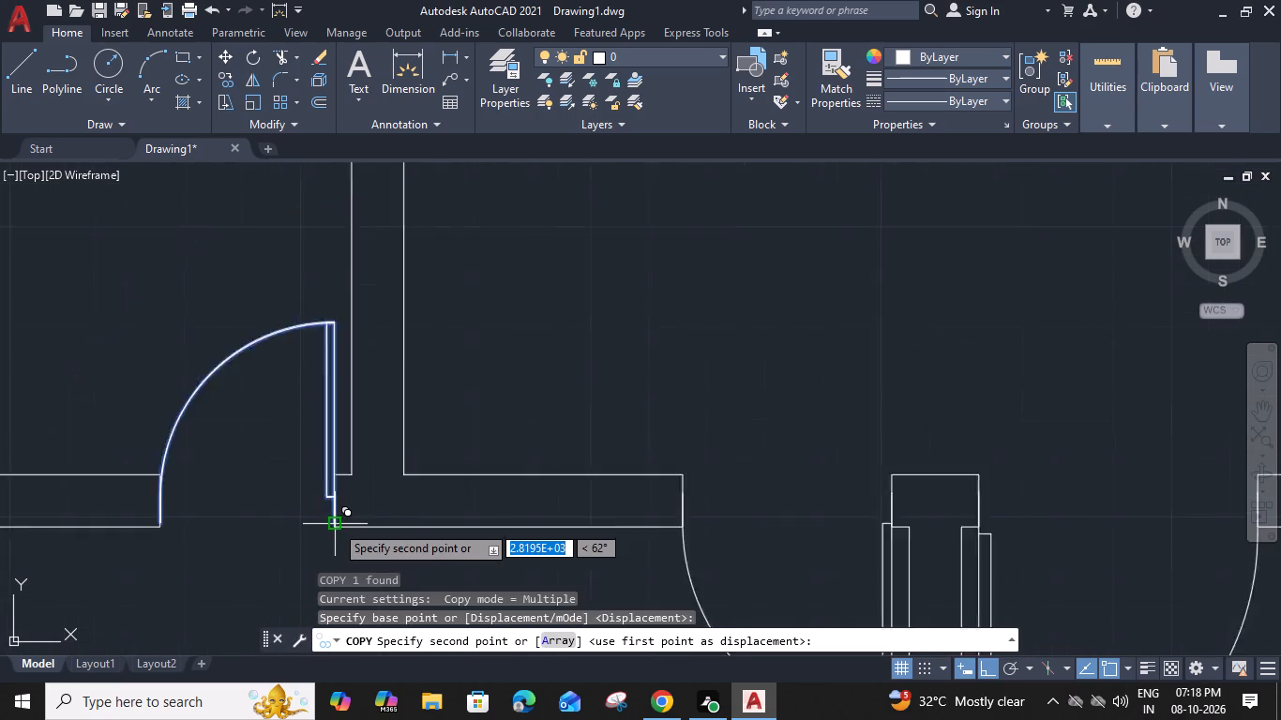
pyautogui.scroll(-2, 335, 524)
pyautogui.moveTo(593, 321); pyautogui.dragTo(547, 607, button='middle')
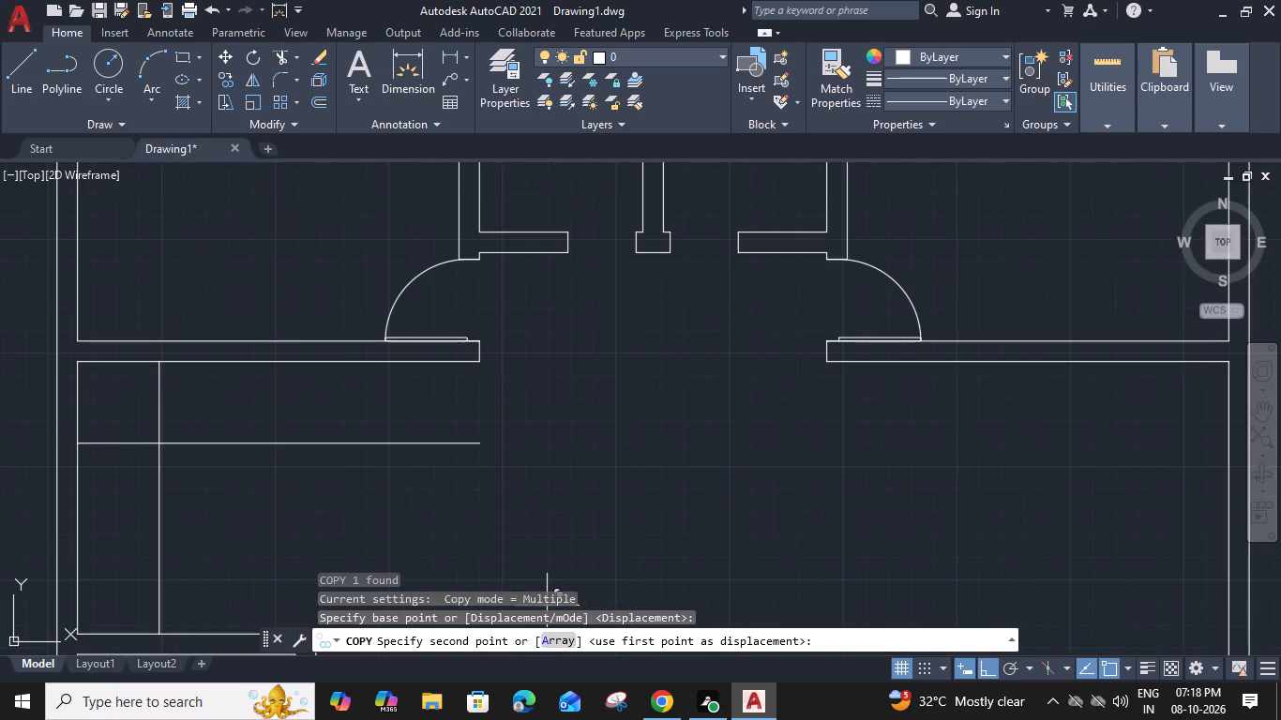
pyautogui.scroll(3, 651, 246)
pyautogui.click(595, 270)
pyautogui.scroll(-1, 595, 270)
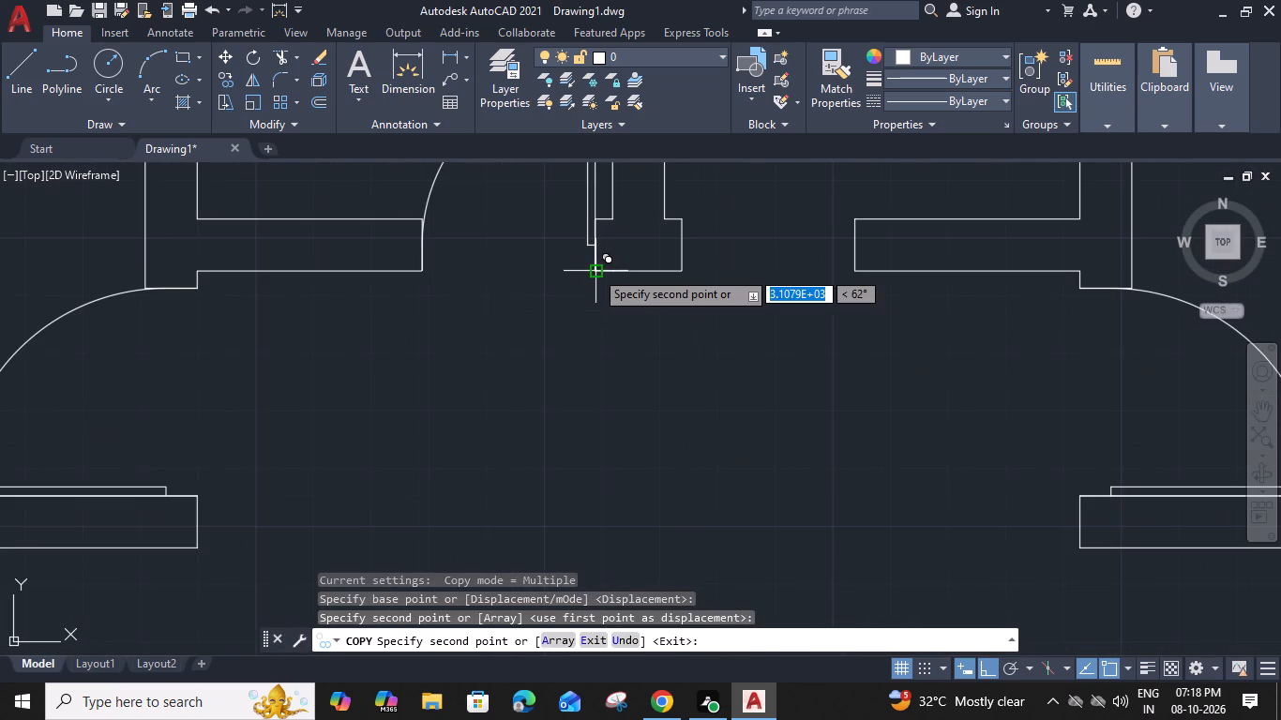
pyautogui.click(851, 271)
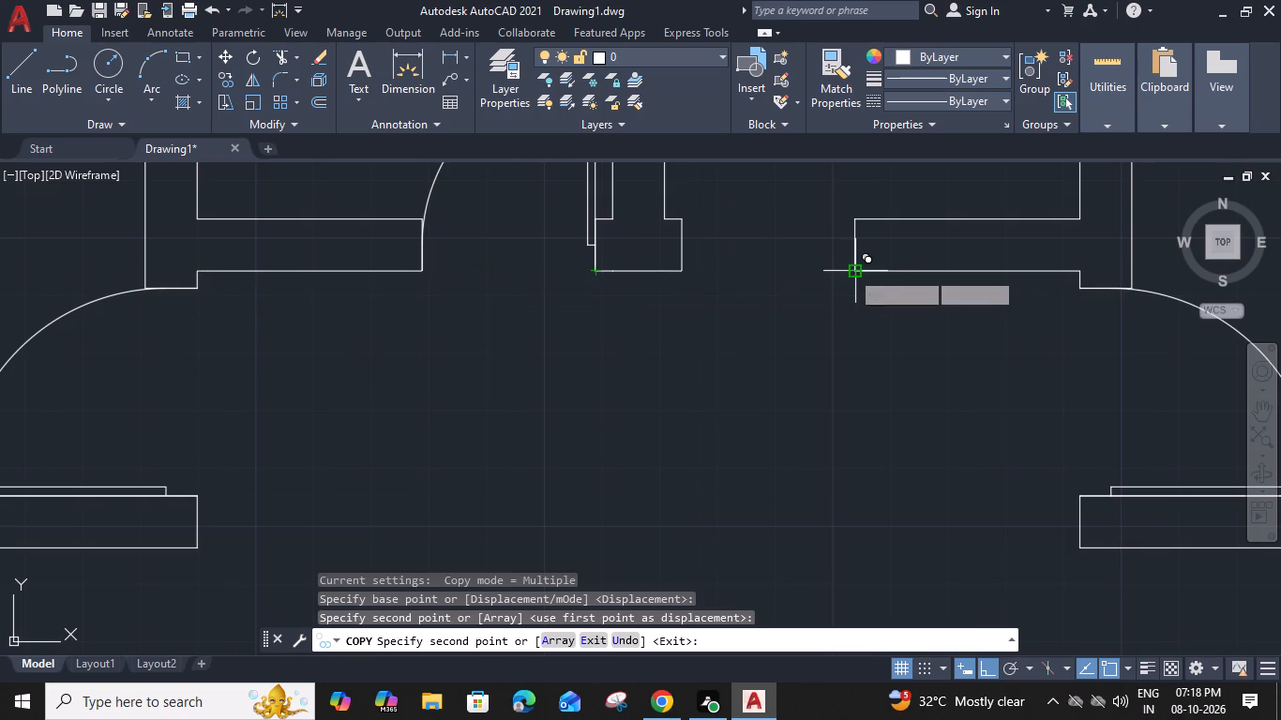
pyautogui.press('Escape')
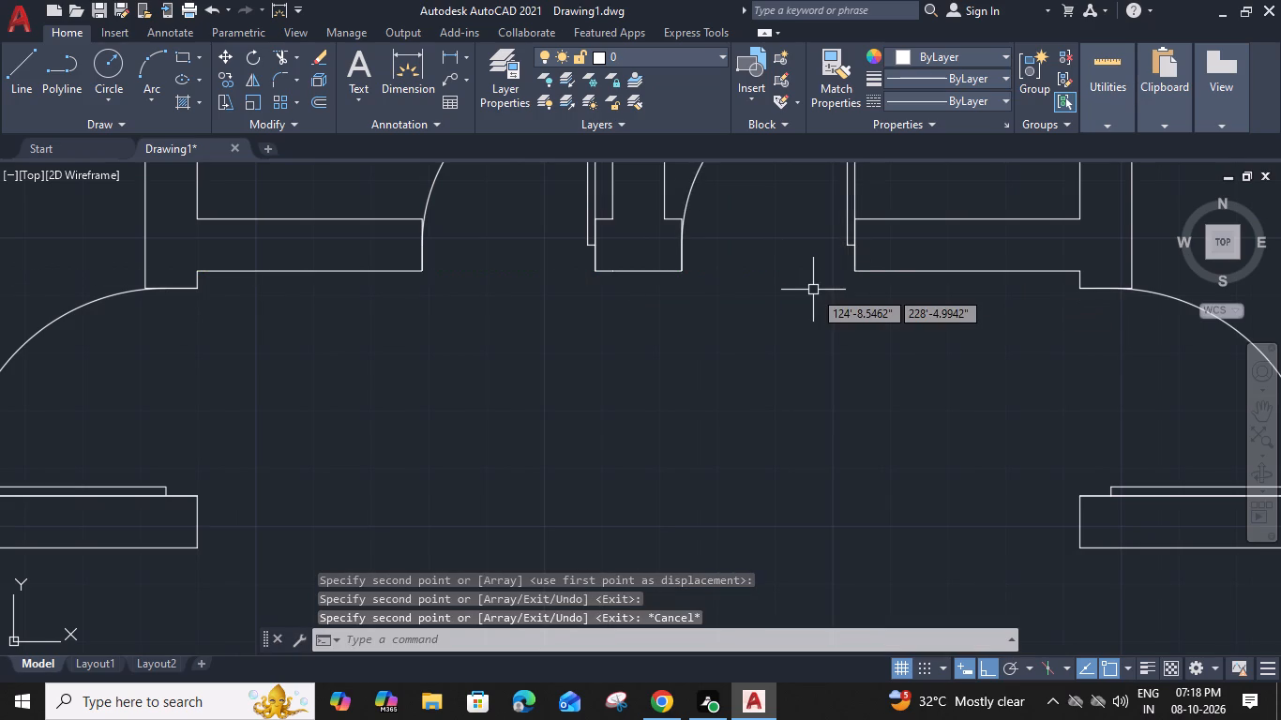
# Flip the copied door in the opening east of the central pier so its leaf hinges against the pier.
pyautogui.moveTo(834, 296); pyautogui.dragTo(759, 545, button='middle')
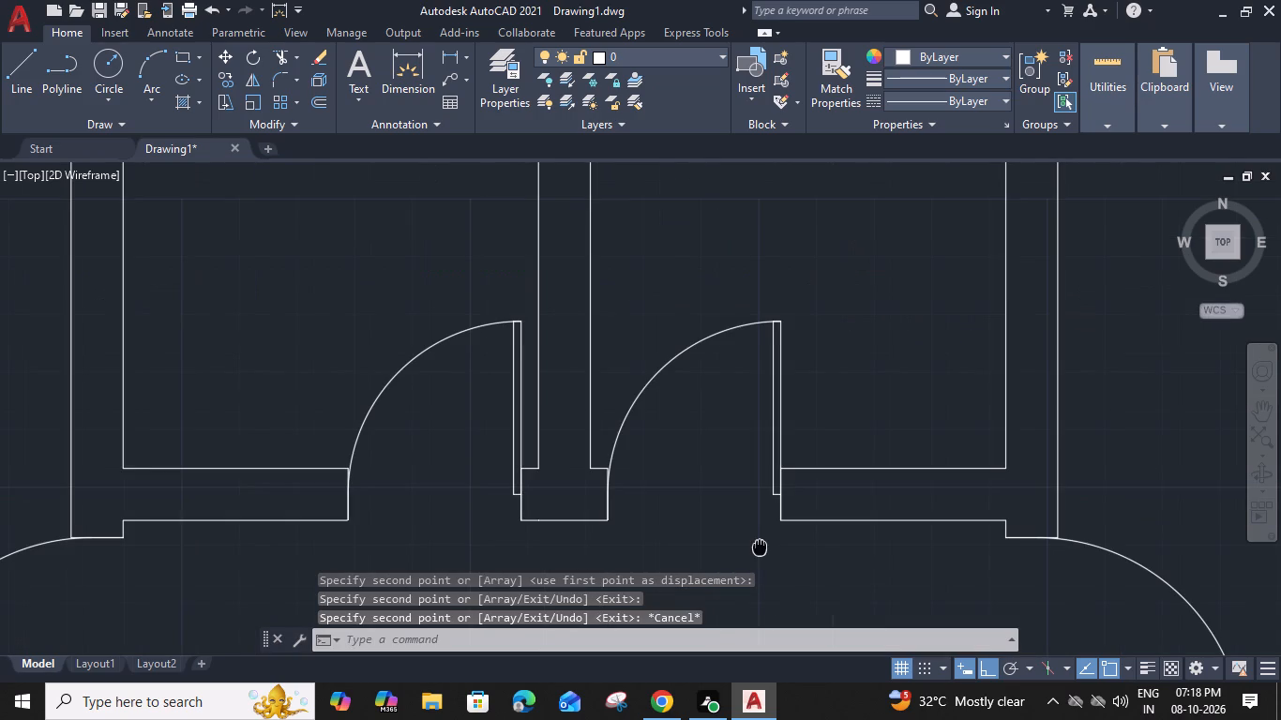
pyautogui.click(670, 360)
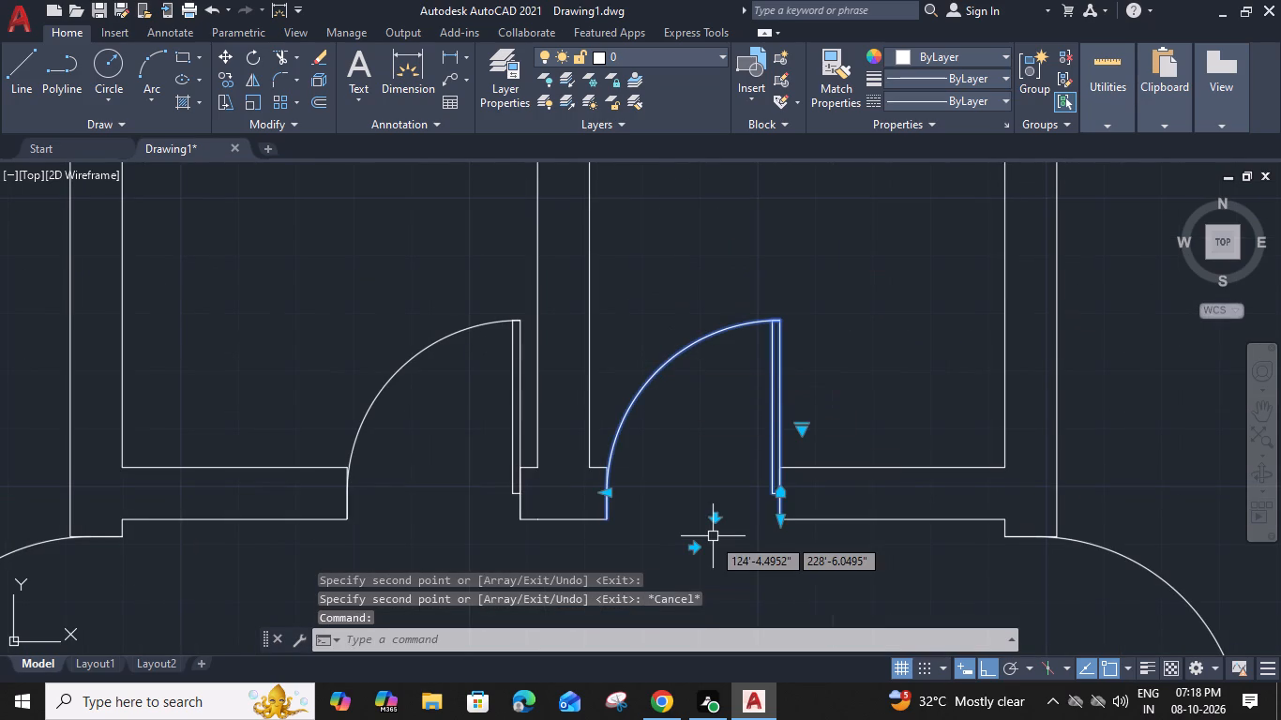
pyautogui.click(694, 546)
pyautogui.moveTo(408, 512); pyautogui.dragTo(430, 466, button='middle')
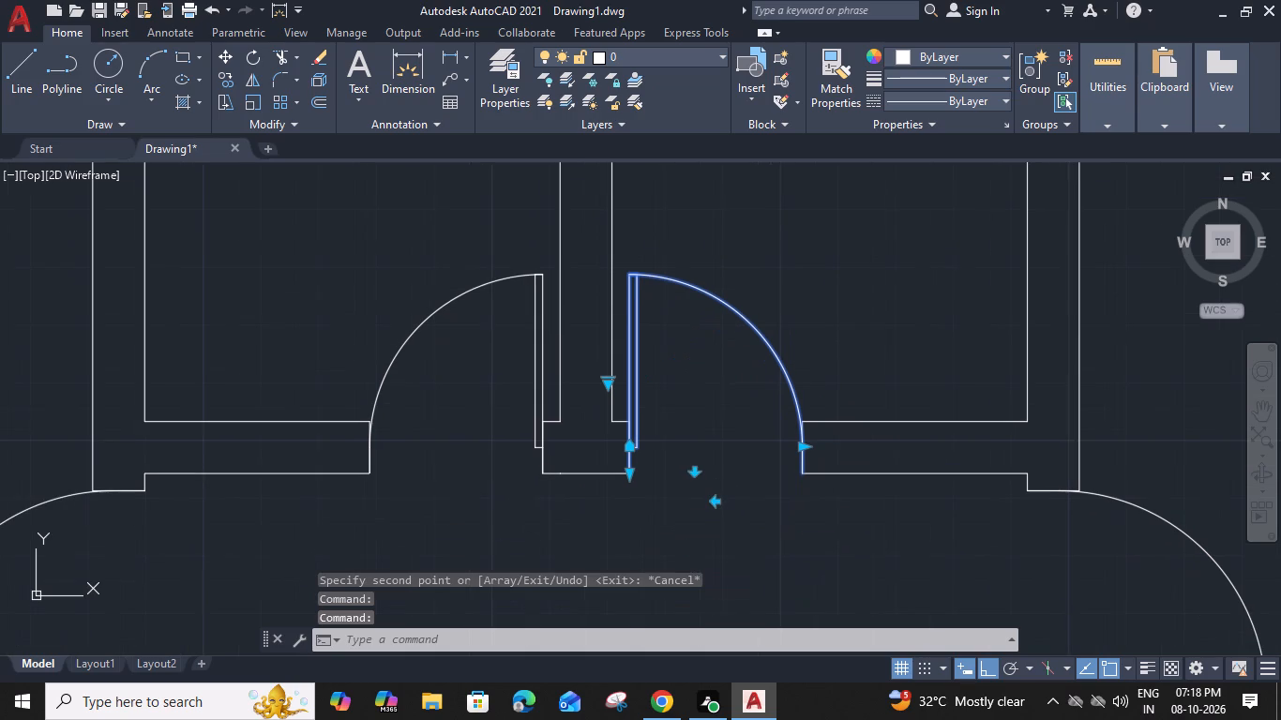
pyautogui.moveTo(653, 508); pyautogui.dragTo(640, 516)
pyautogui.click(525, 547)
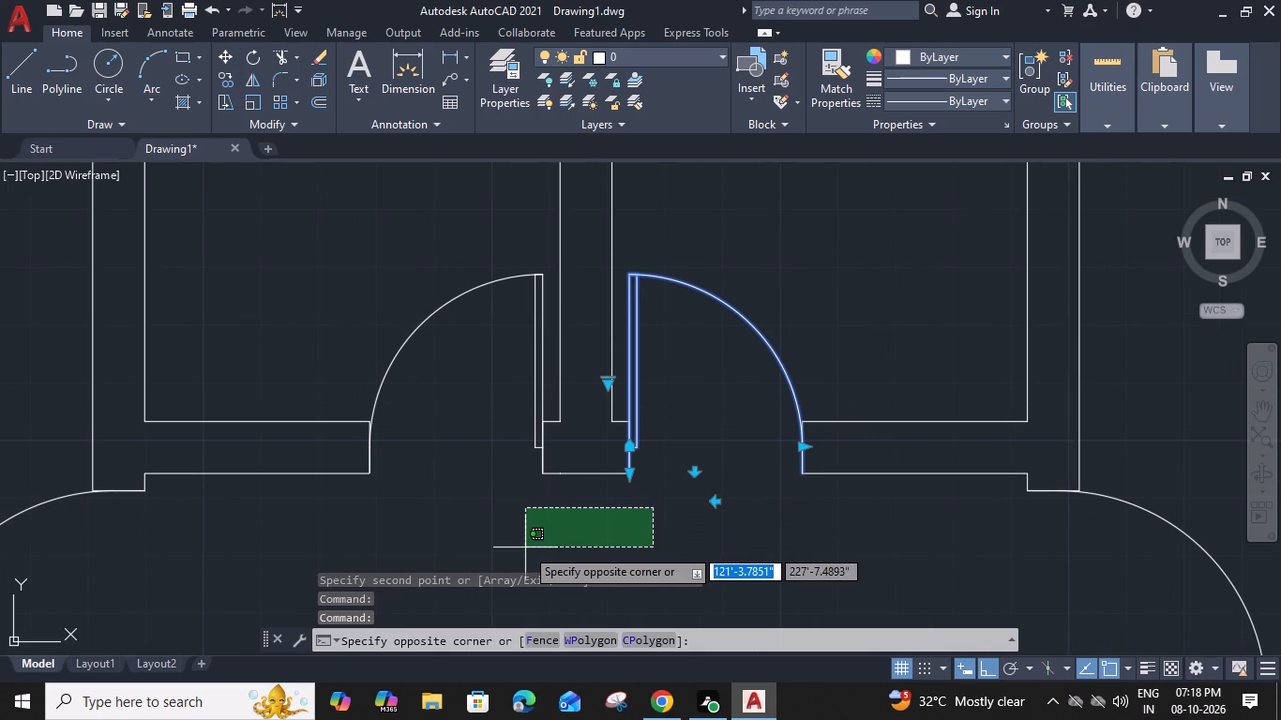
# Draw a 9" vertical line closing the west end of the lower wall of the long room, from outer to inner corner.
pyautogui.scroll(-2, 547, 524)
pyautogui.moveTo(554, 523); pyautogui.dragTo(600, 291, button='middle')
pyautogui.moveTo(629, 482); pyautogui.dragTo(627, 470, button='middle')
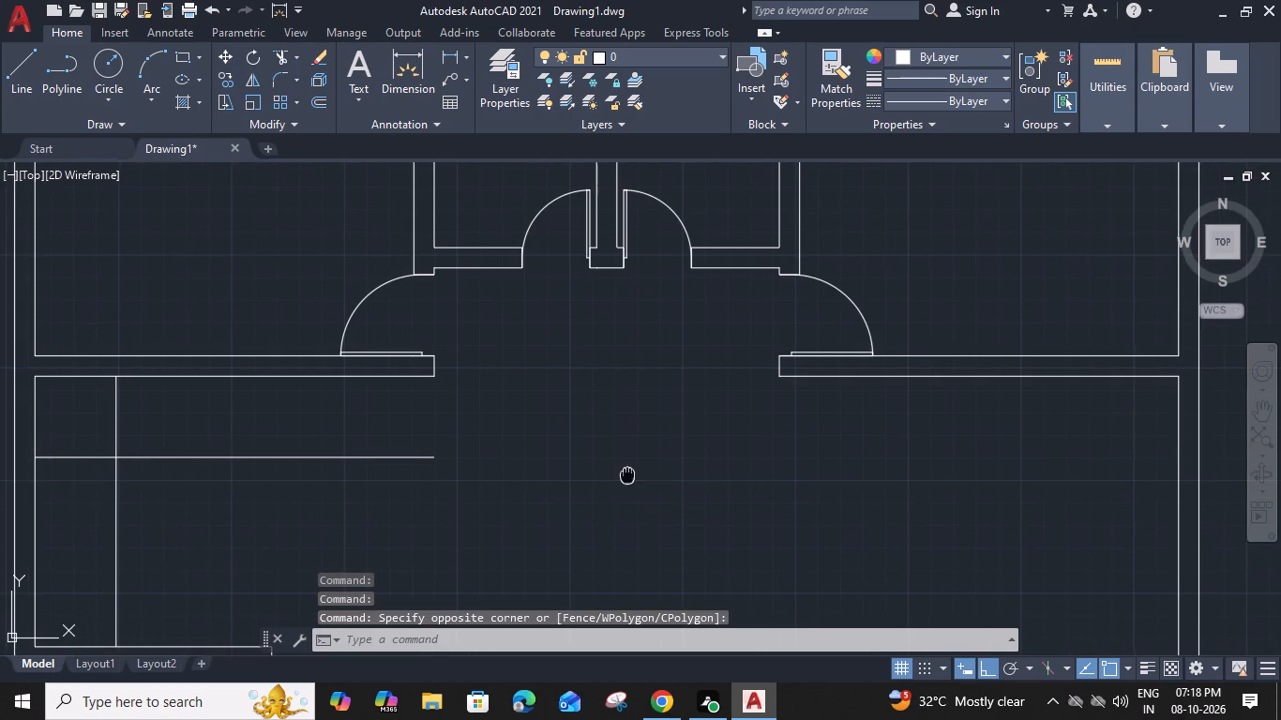
pyautogui.moveTo(627, 470); pyautogui.dragTo(686, 381, button='middle')
pyautogui.scroll(-1, 692, 393)
pyautogui.moveTo(697, 393); pyautogui.dragTo(695, 290, button='middle')
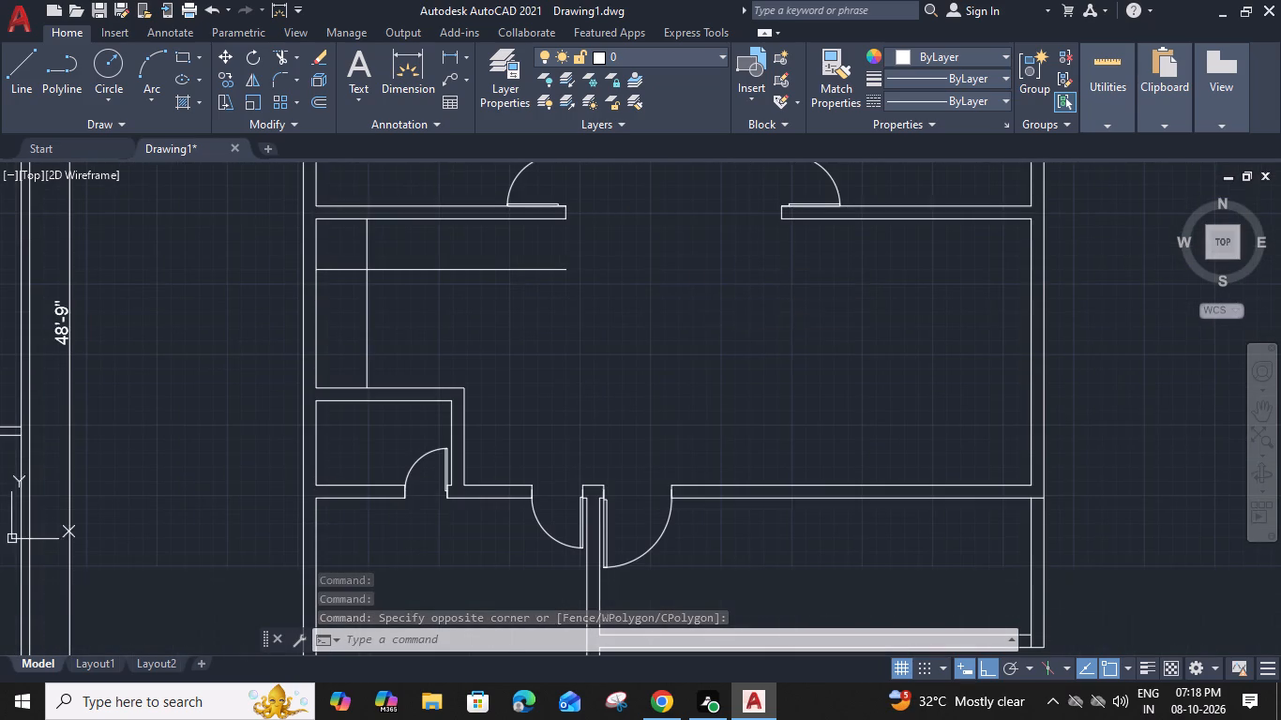
pyautogui.moveTo(733, 373); pyautogui.dragTo(716, 290, button='middle')
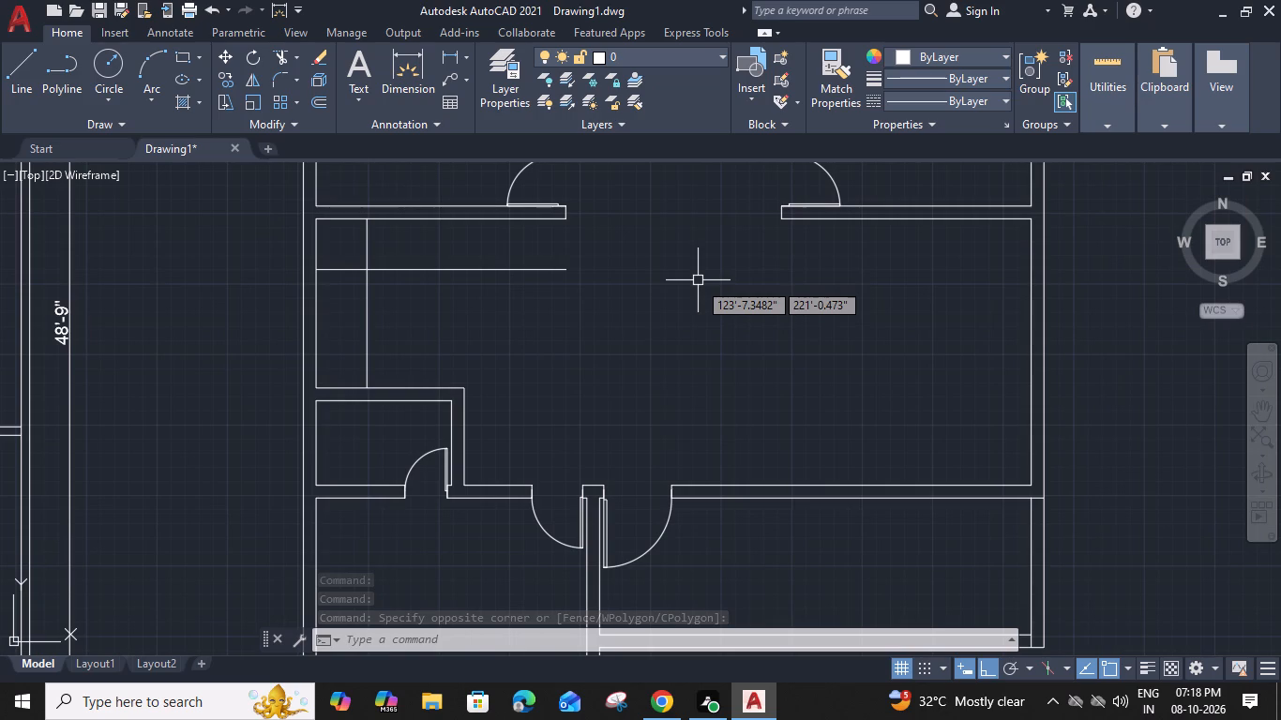
pyautogui.moveTo(766, 479); pyautogui.dragTo(715, 376, button='middle')
pyautogui.write('L')
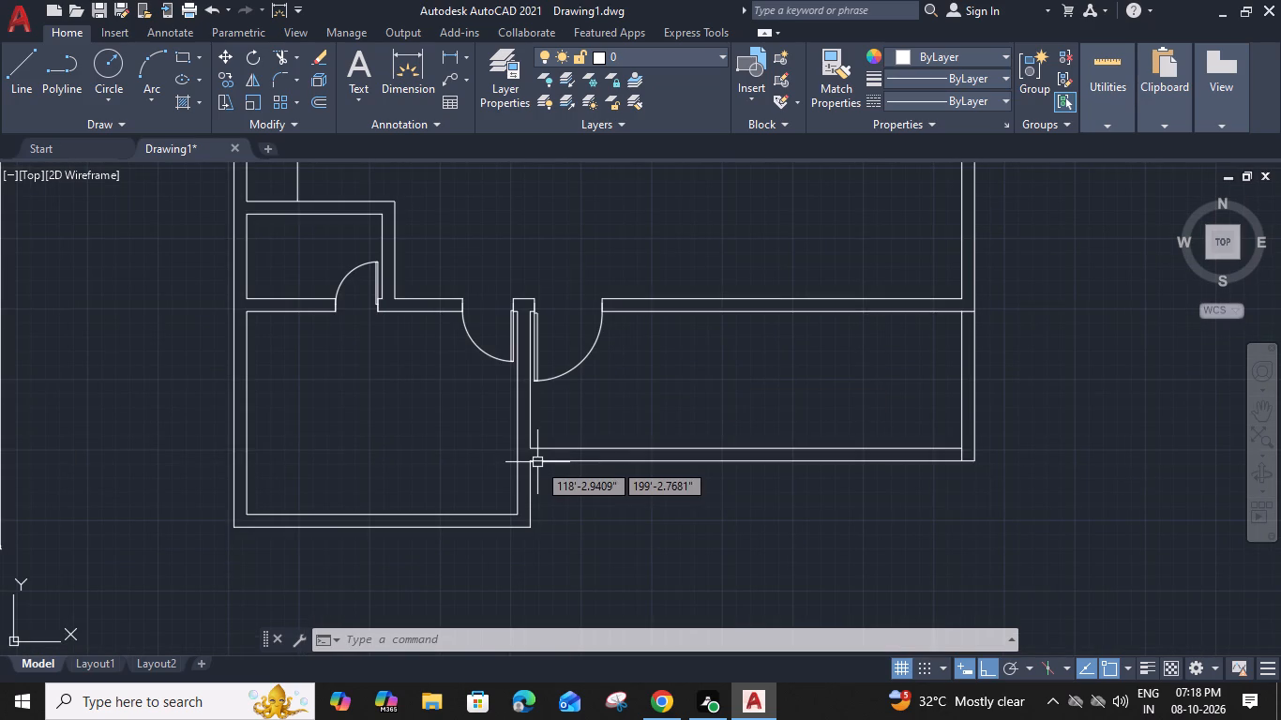
pyautogui.press('space')
pyautogui.scroll(2, 535, 460)
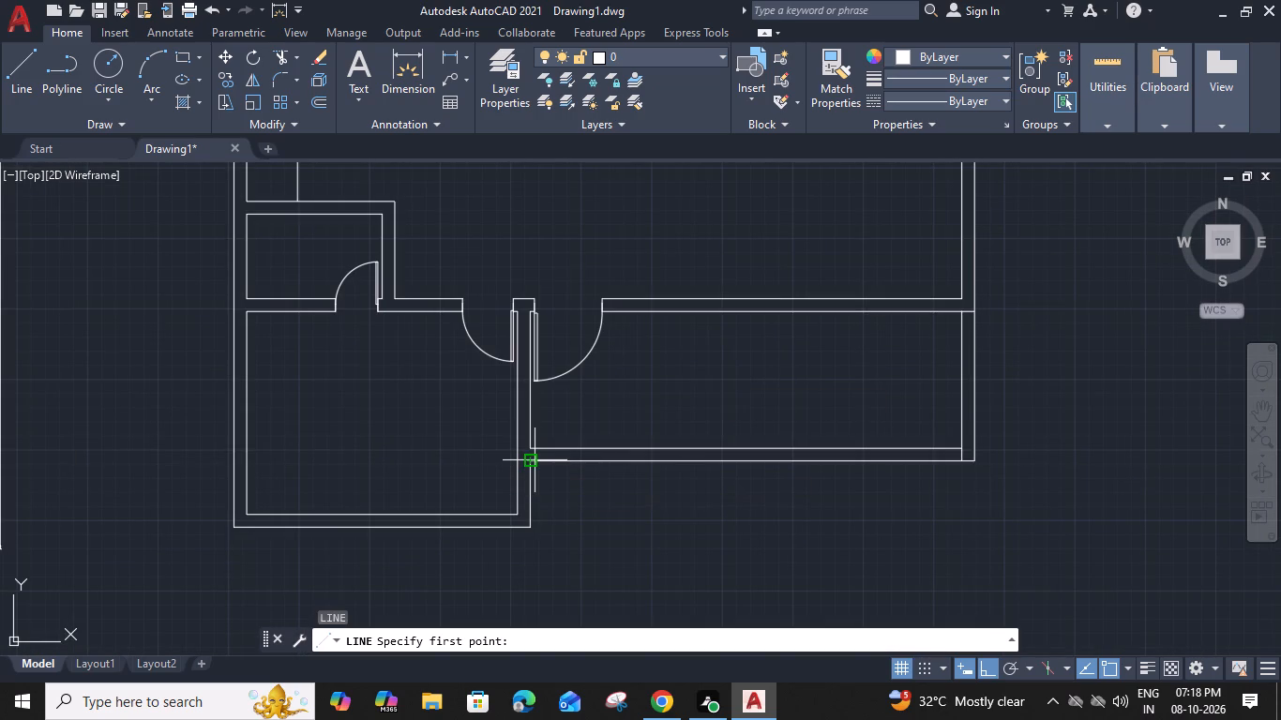
pyautogui.scroll(1, 535, 460)
pyautogui.click(509, 467)
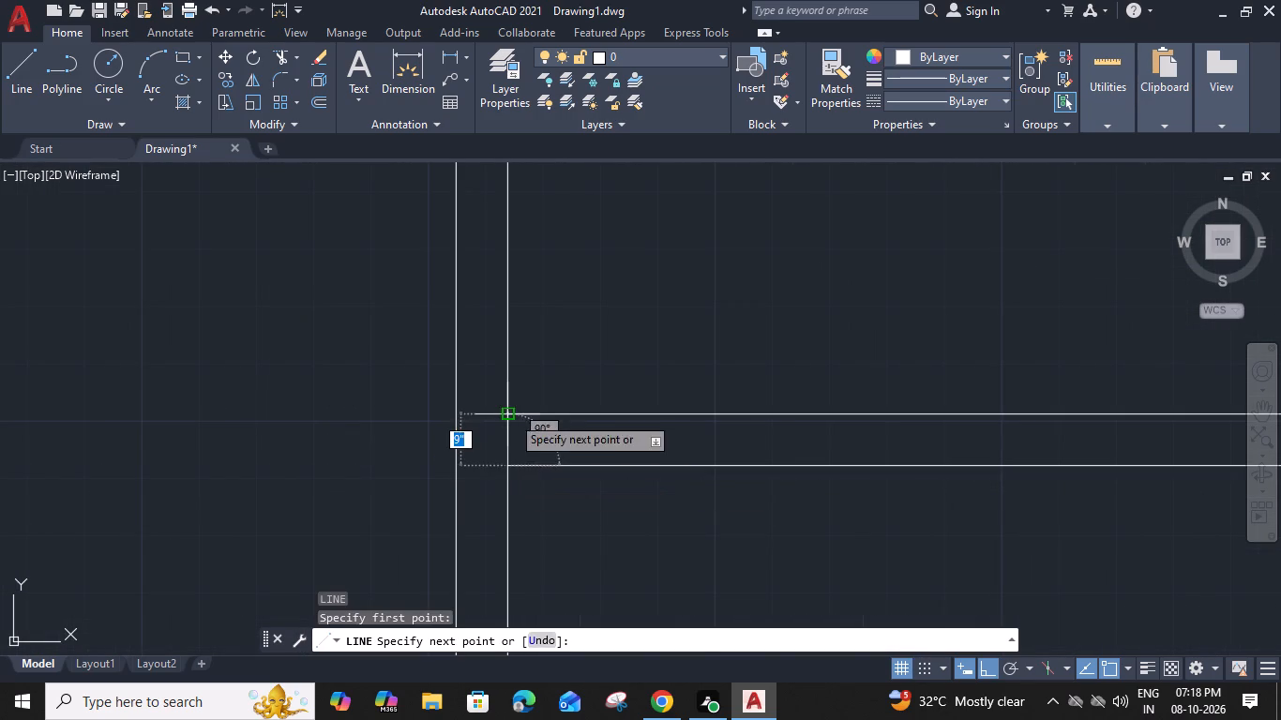
pyautogui.click(509, 412)
pyautogui.press('Escape')
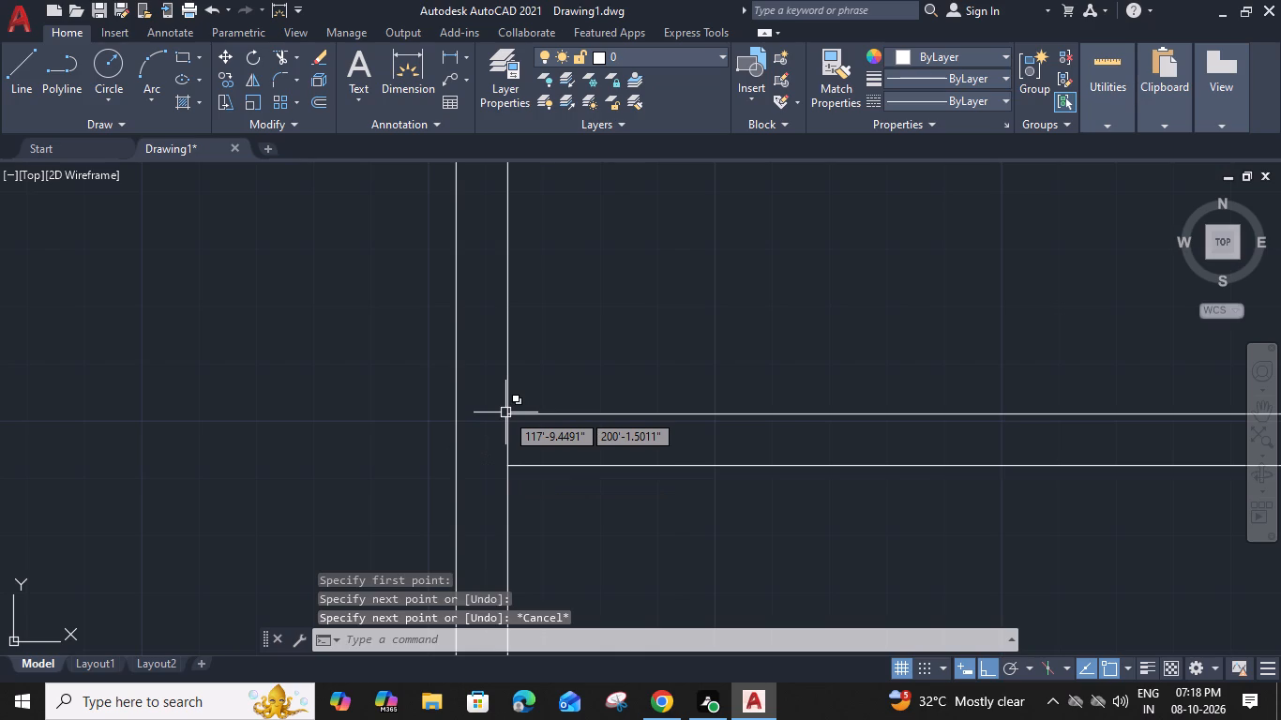
# Draw a line in color 153,27,30 along the middle of the long room's lower wall, between the midpoints of its end lines.
pyautogui.scroll(-1, 707, 415)
pyautogui.moveTo(719, 414); pyautogui.dragTo(268, 390, button='middle')
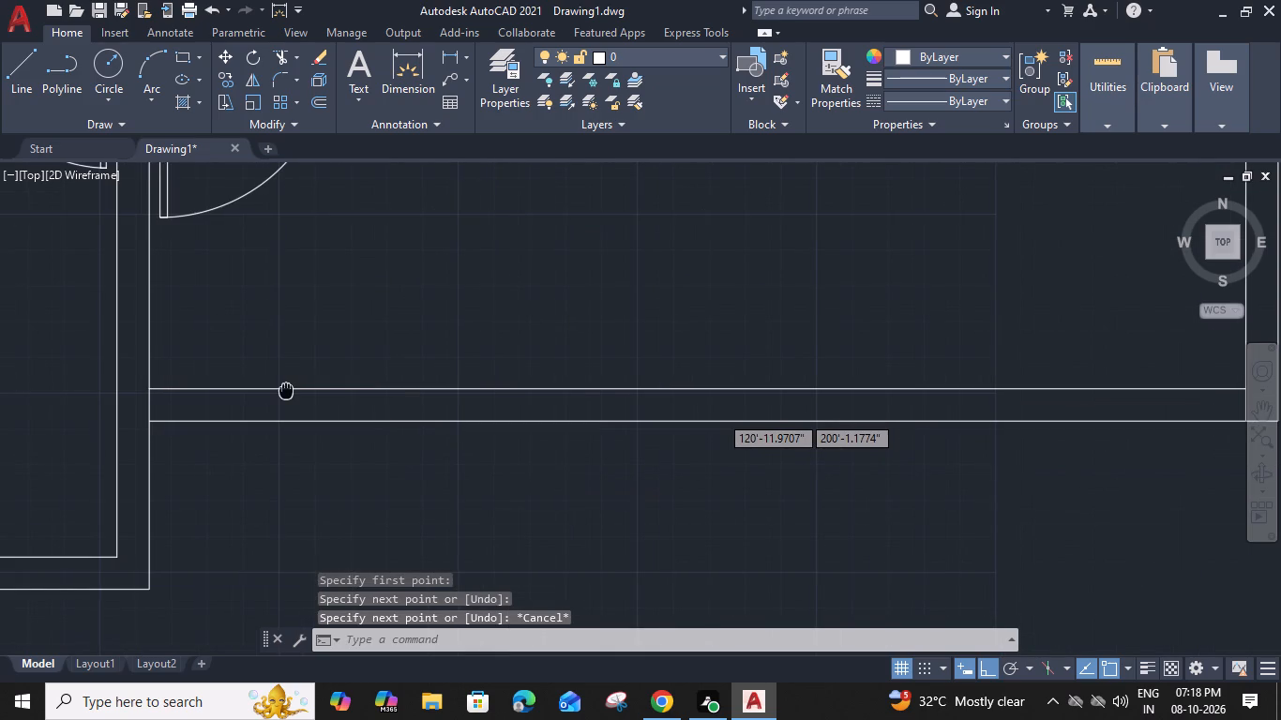
pyautogui.moveTo(701, 406); pyautogui.dragTo(285, 389, button='middle')
pyautogui.moveTo(285, 389); pyautogui.dragTo(611, 438, button='middle')
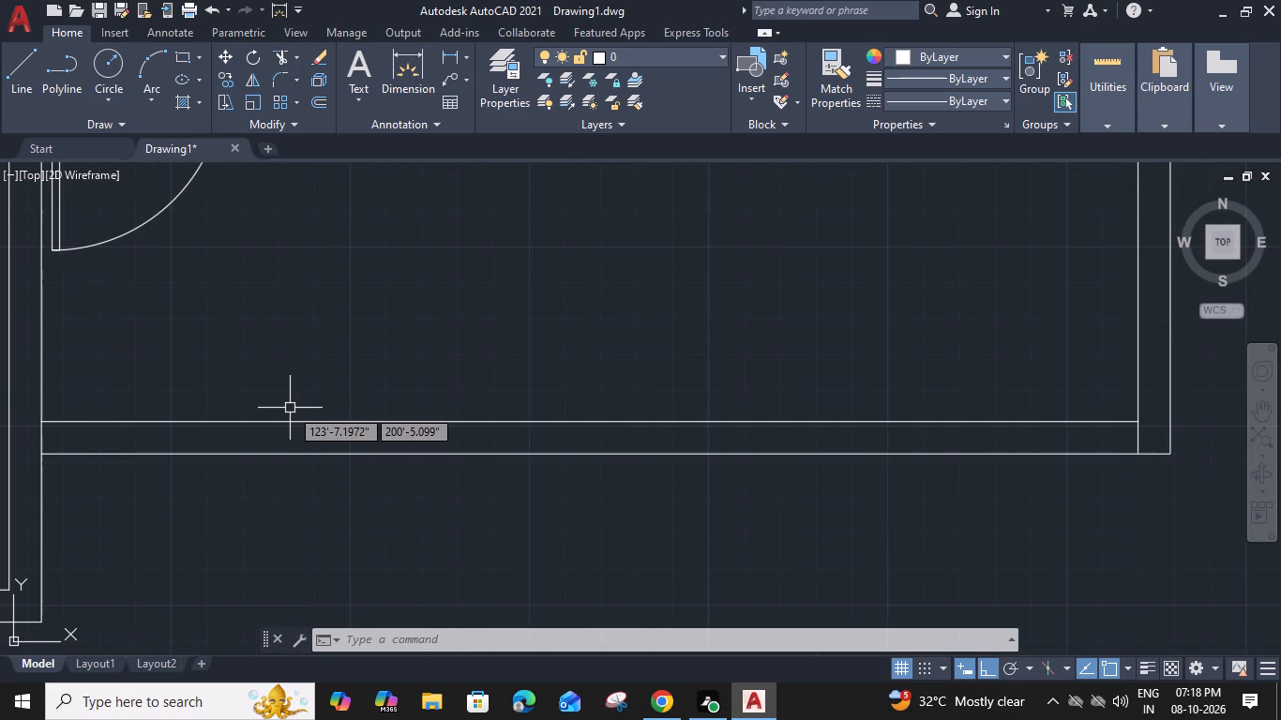
pyautogui.write('L')
pyautogui.press('space')
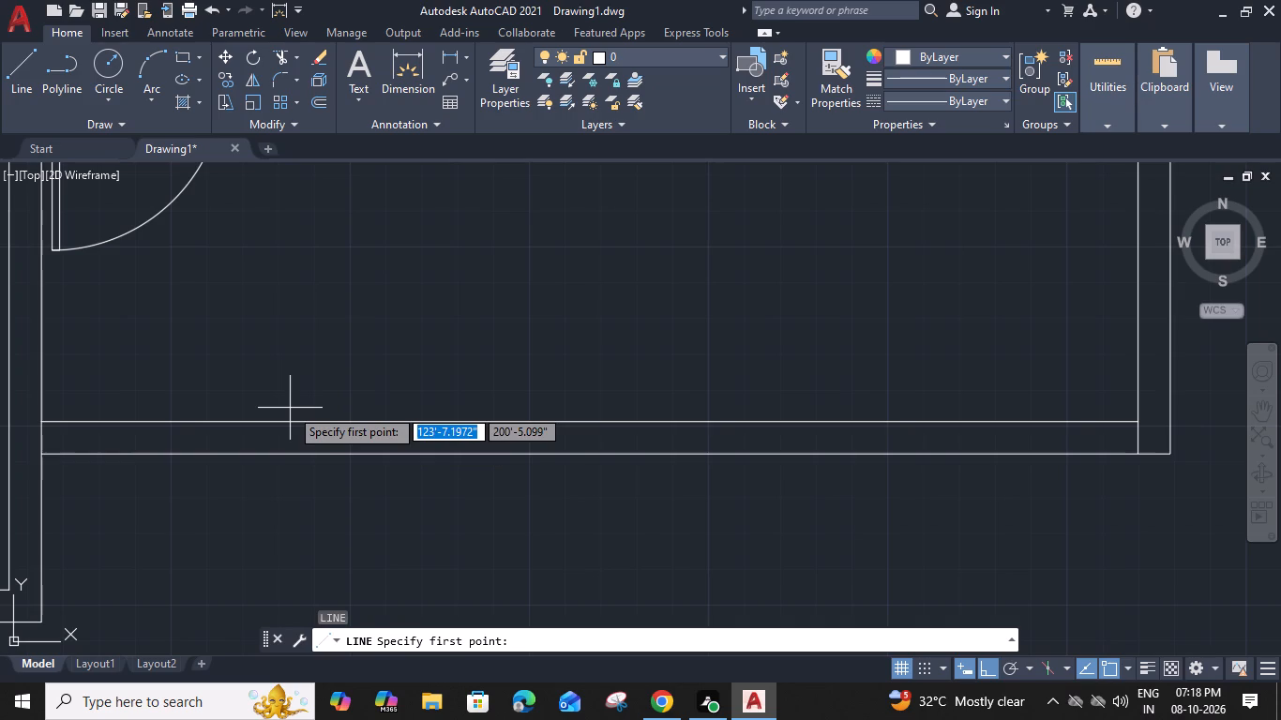
pyautogui.click(1001, 56)
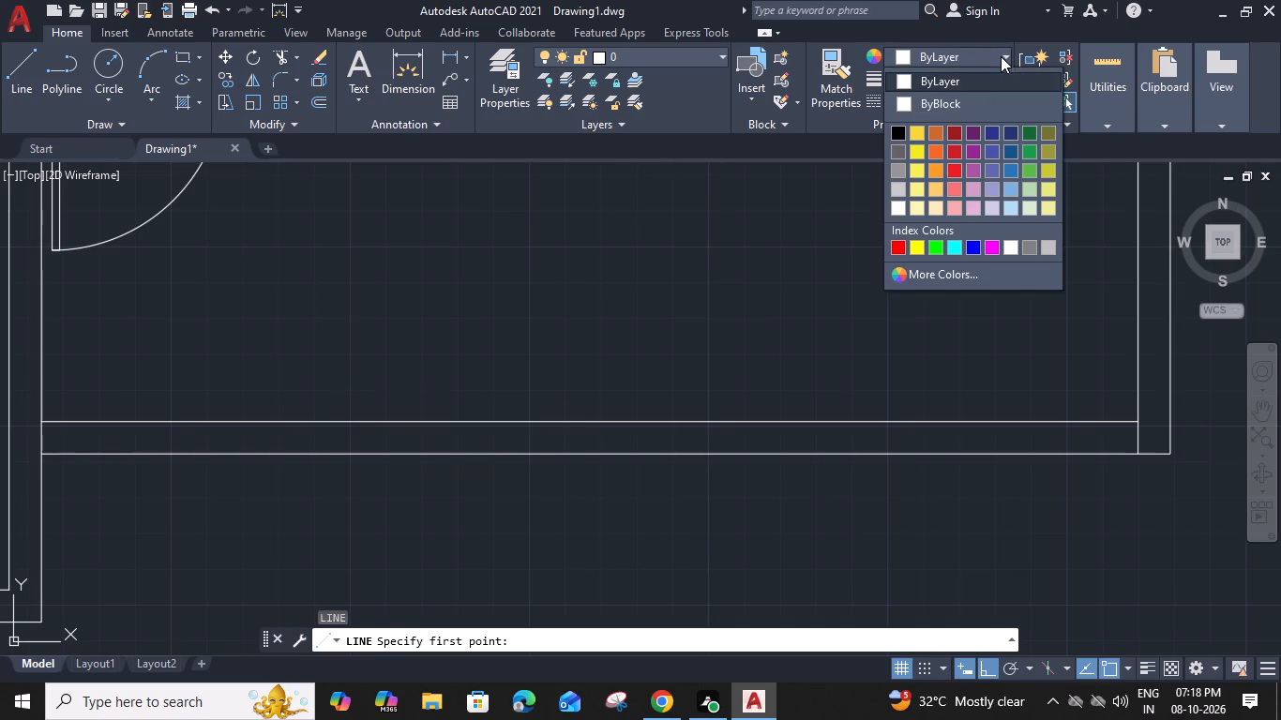
pyautogui.click(957, 131)
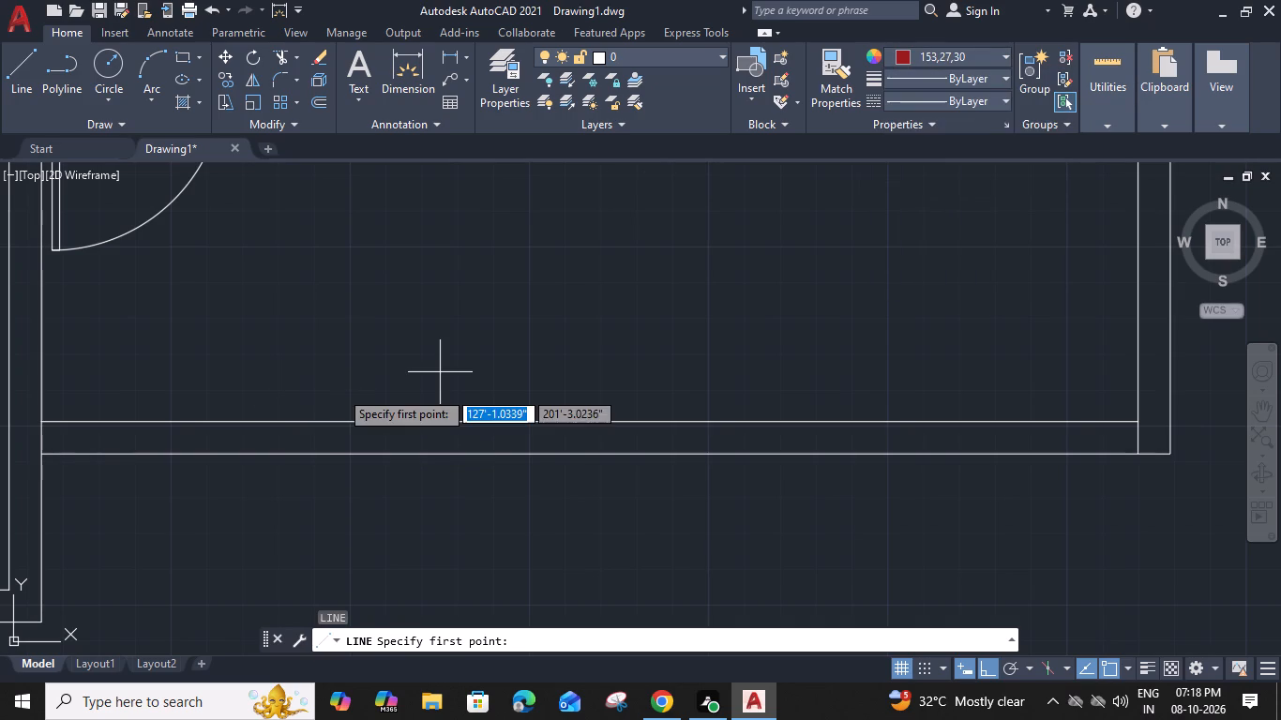
pyautogui.click(43, 432)
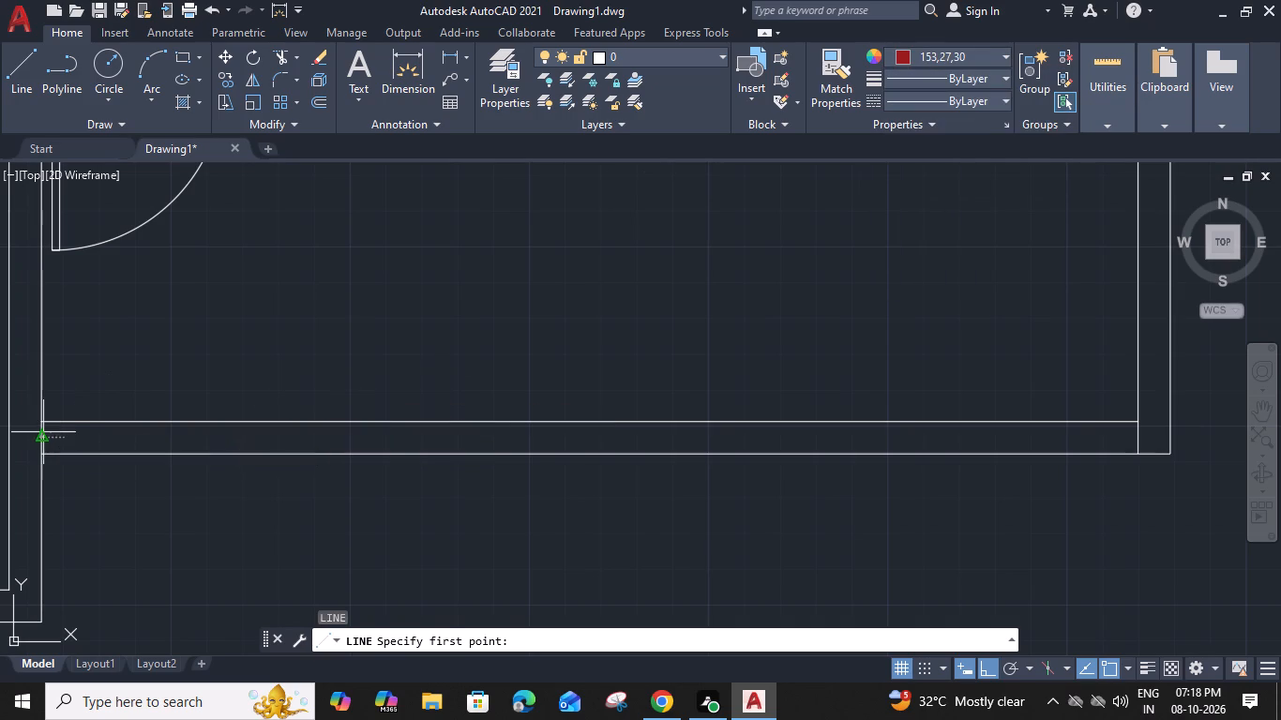
pyautogui.click(1137, 435)
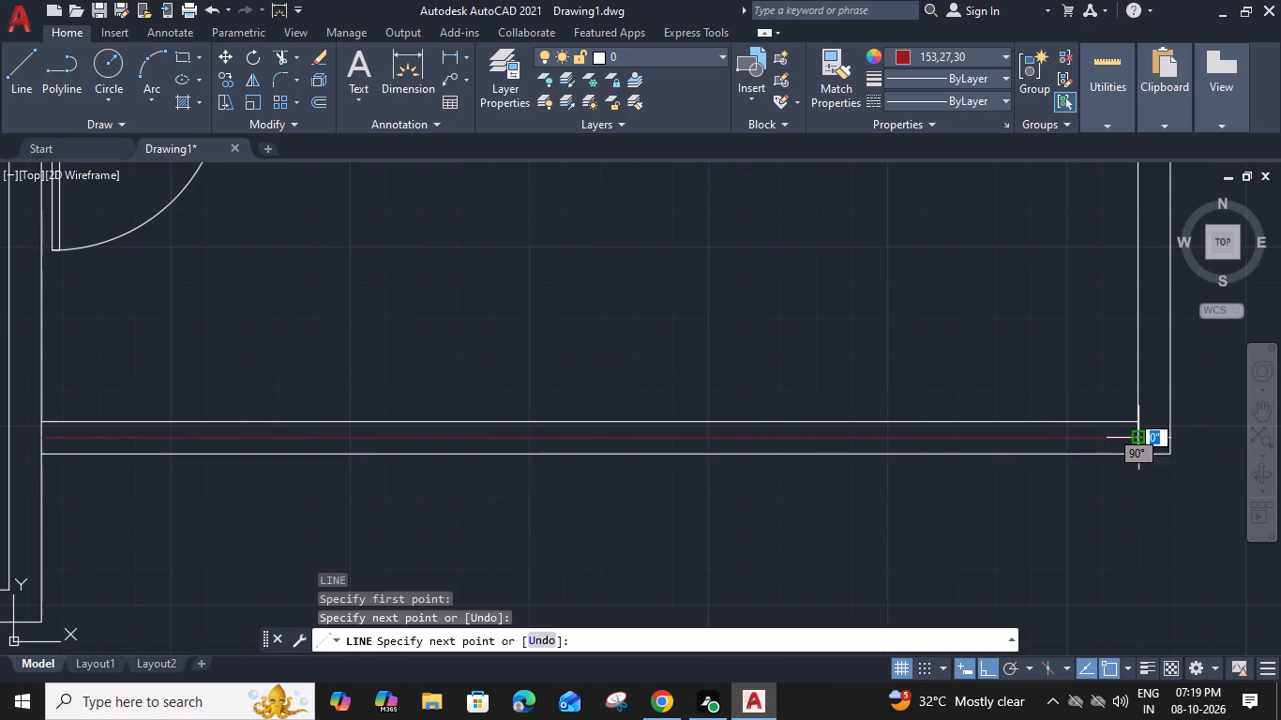
pyautogui.press('Escape')
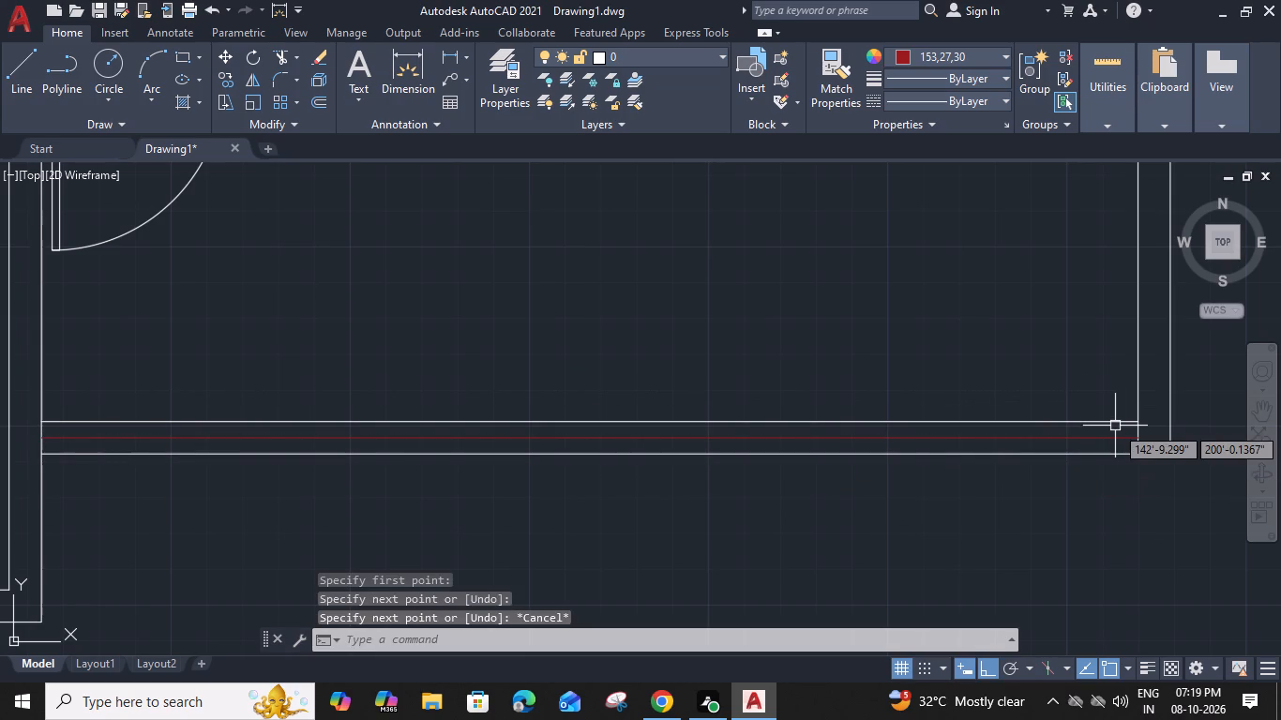
# Offset the dark red wall centerline 2" upward, toward the wall's inner face.
pyautogui.scroll(2, 632, 434)
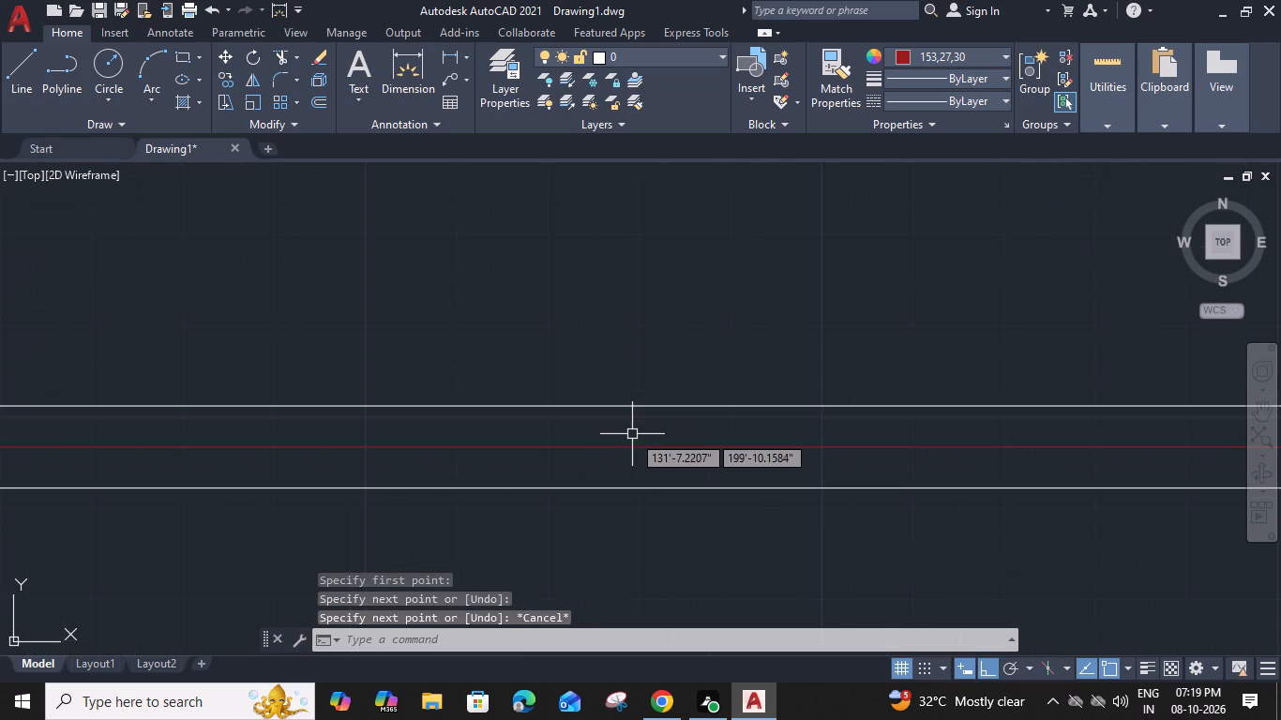
pyautogui.click(645, 449)
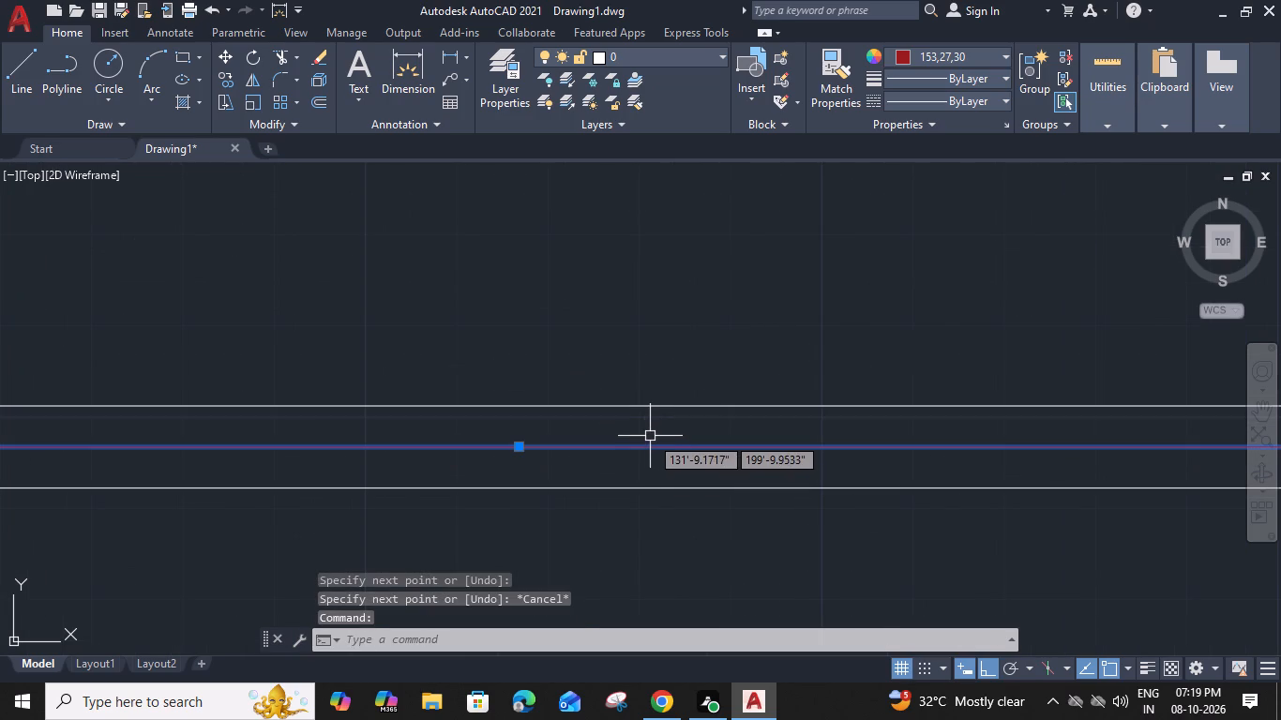
pyautogui.write('O')
pyautogui.press('space')
pyautogui.press('2')
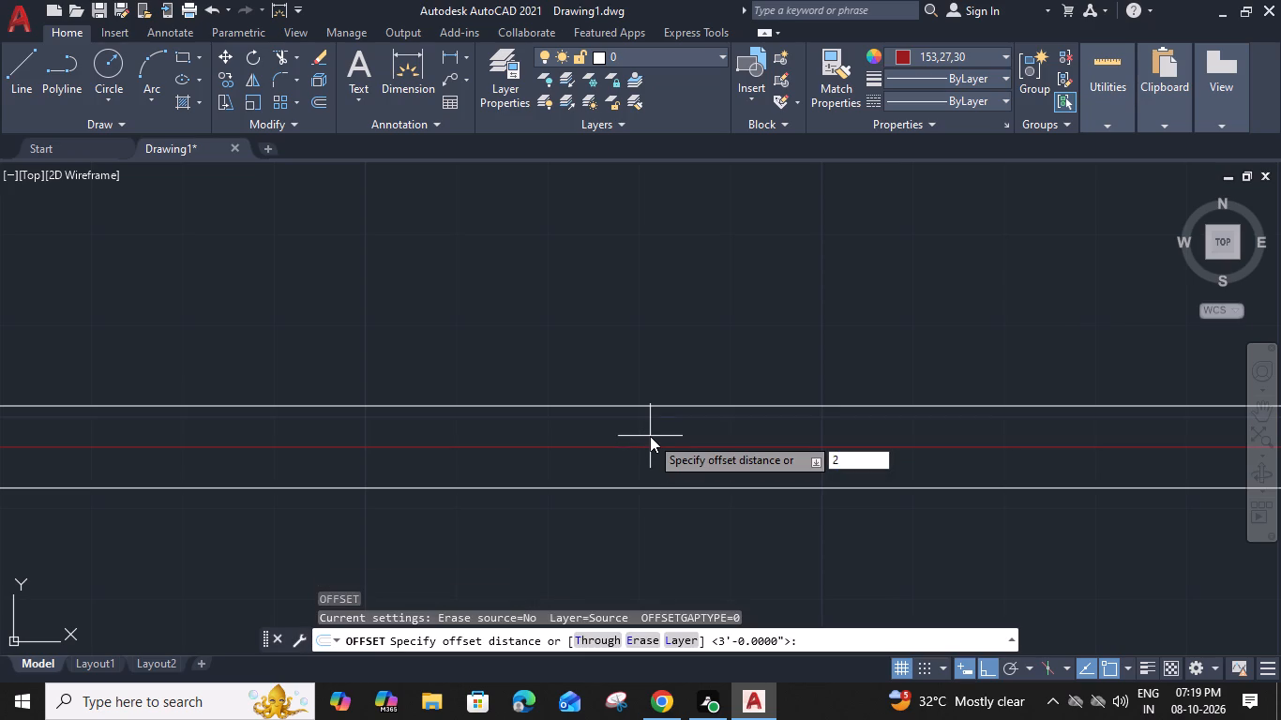
pyautogui.hotkey('shift', '"')
pyautogui.press('Return')
pyautogui.click(650, 433)
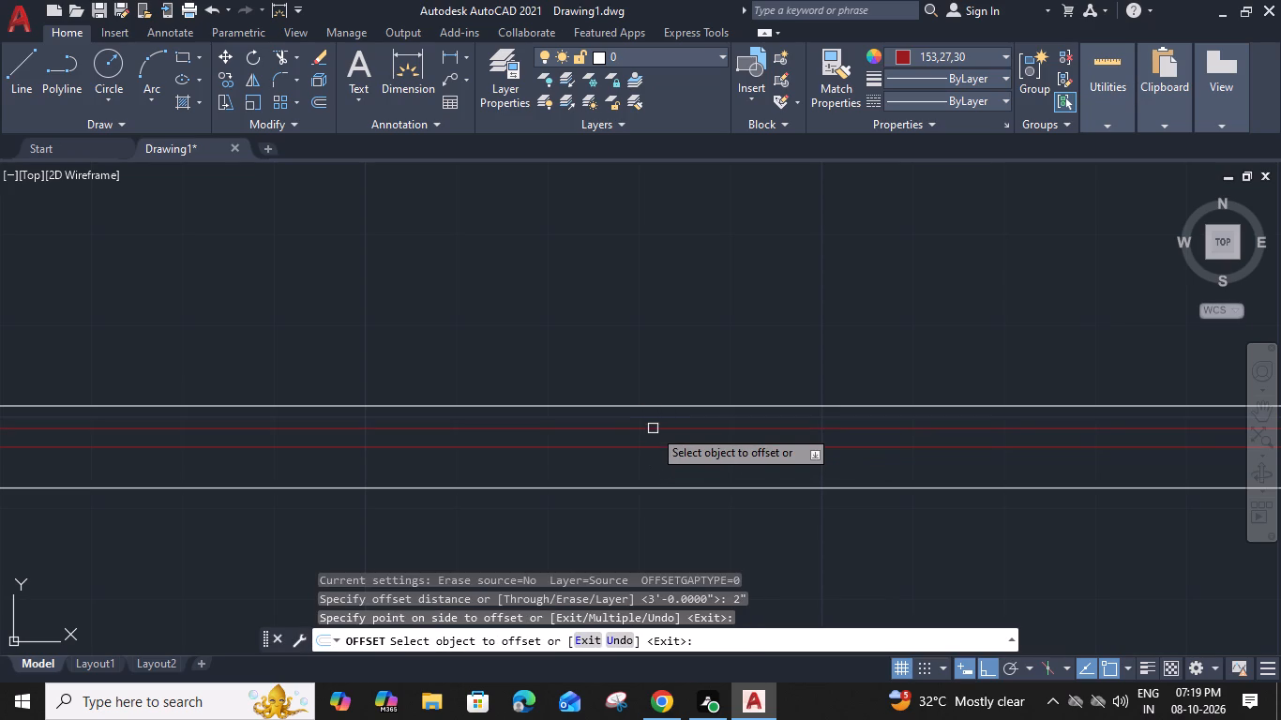
# Offset the dark red wall centerline 2" downward, toward the outer face of the long room's lower wall.
pyautogui.click(664, 449)
pyautogui.click(666, 484)
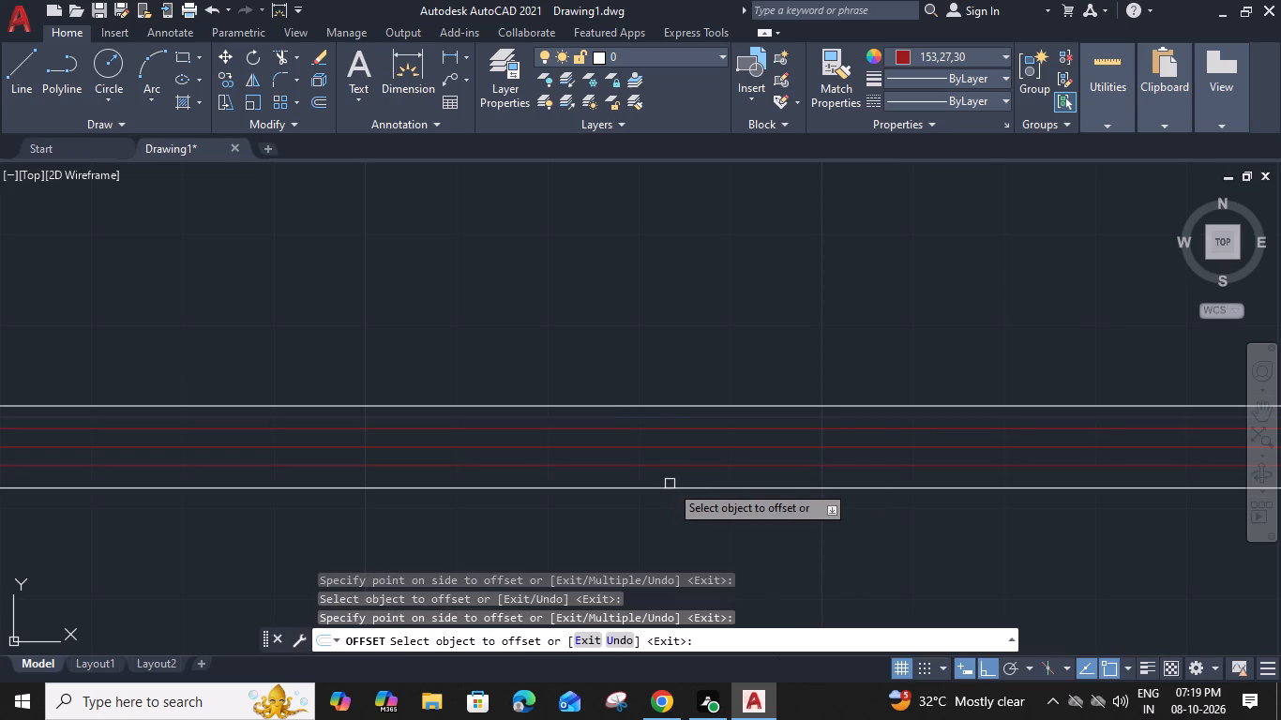
pyautogui.scroll(-3, 727, 394)
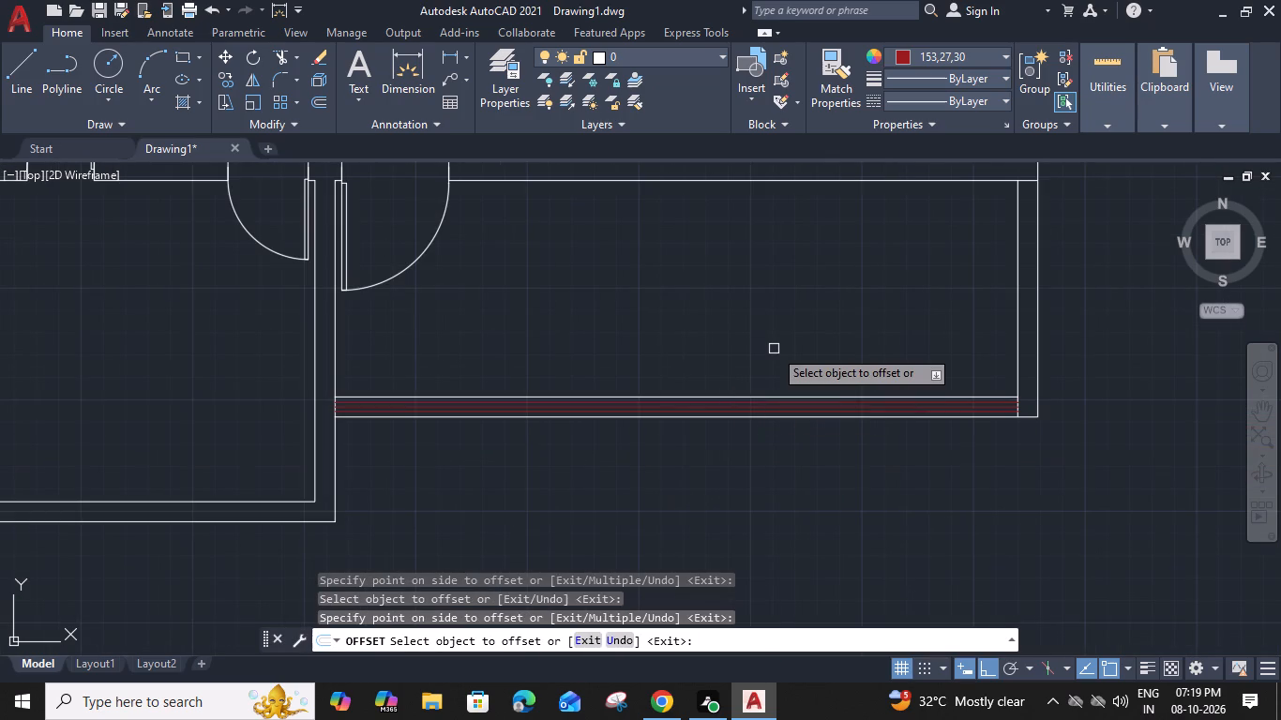
pyautogui.press('Escape')
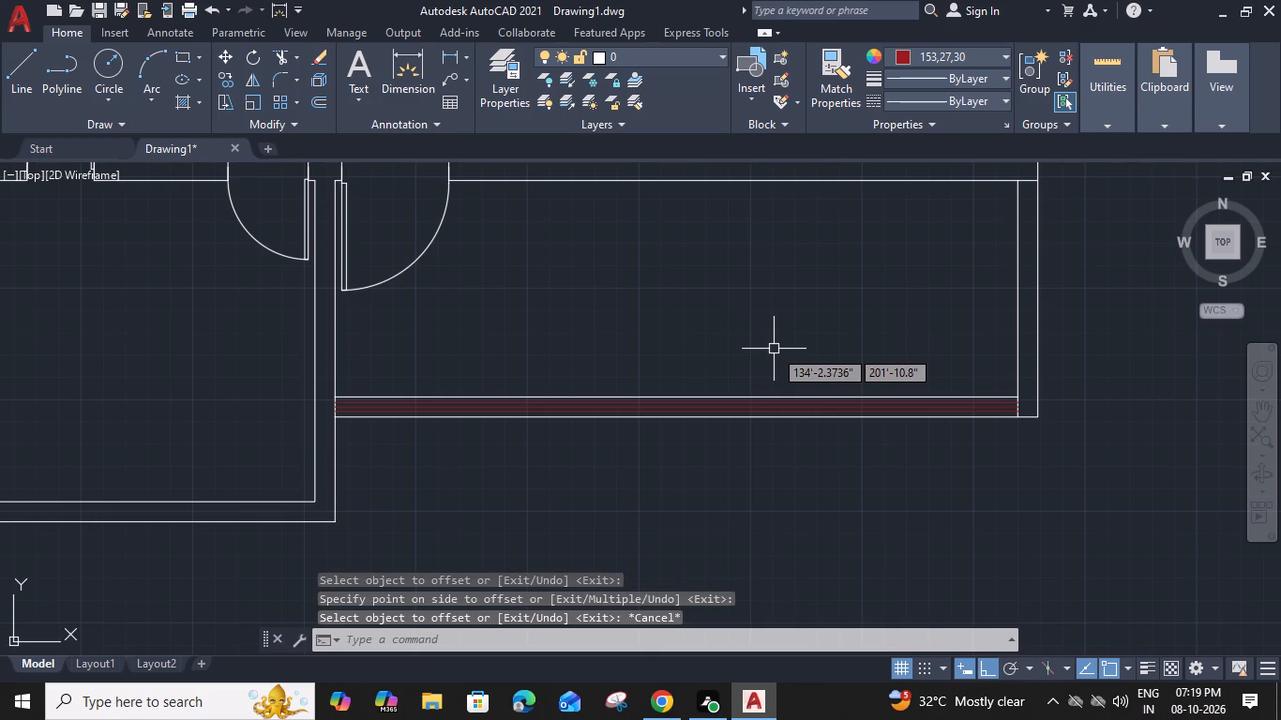
# Draw a horizontal line in color ByLayer across the east wall, from the room's lower inner corner to the wall's outer face.
pyautogui.click(1007, 55)
pyautogui.click(987, 85)
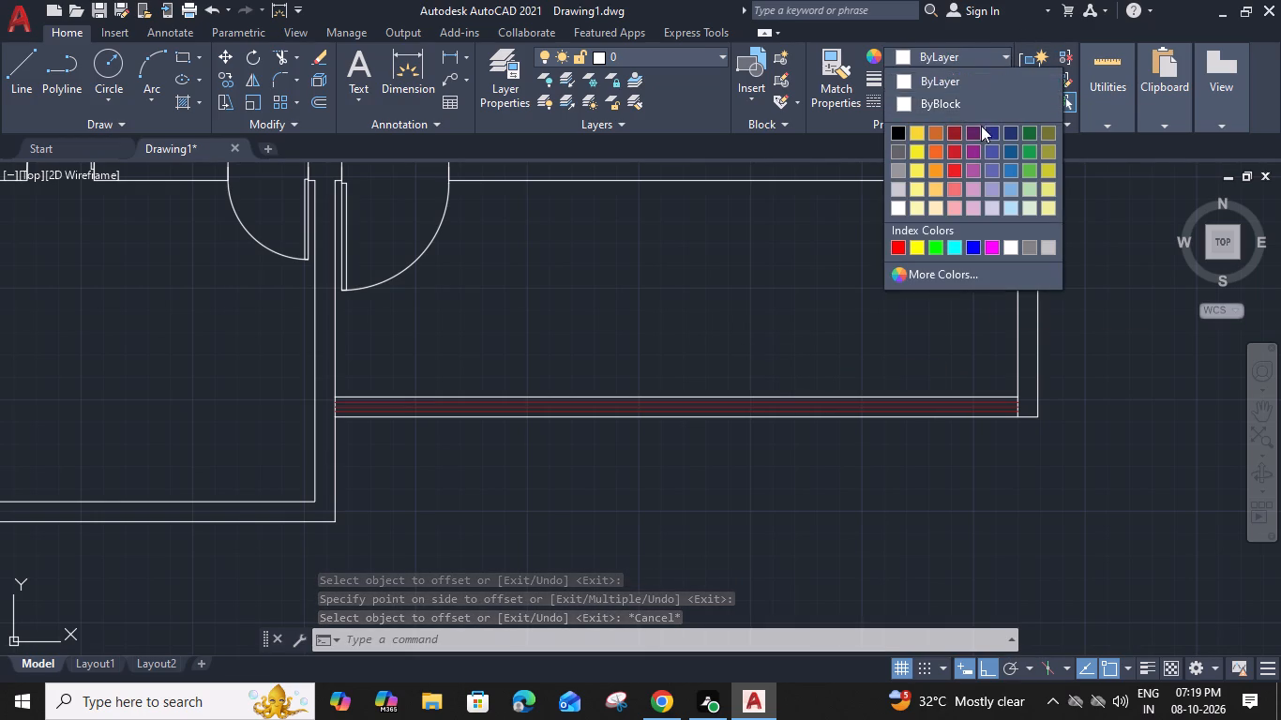
pyautogui.write('L')
pyautogui.press('space')
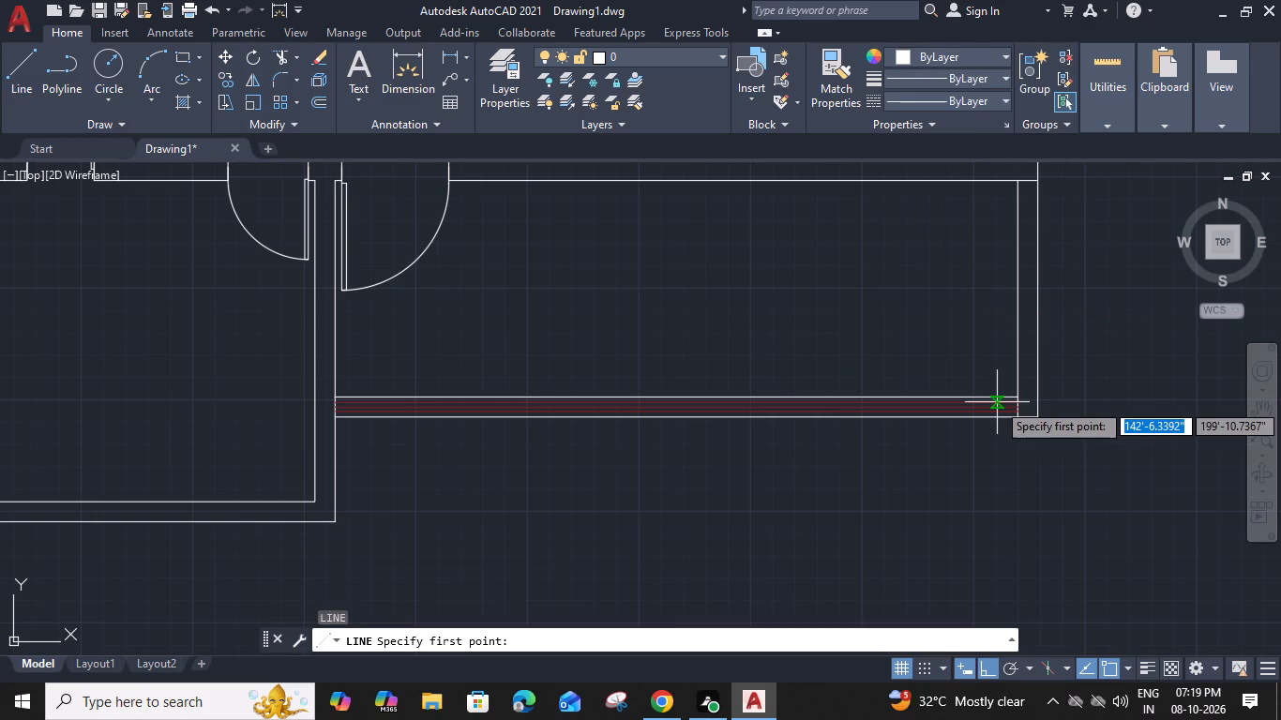
pyautogui.scroll(2, 1017, 397)
pyautogui.click(1015, 389)
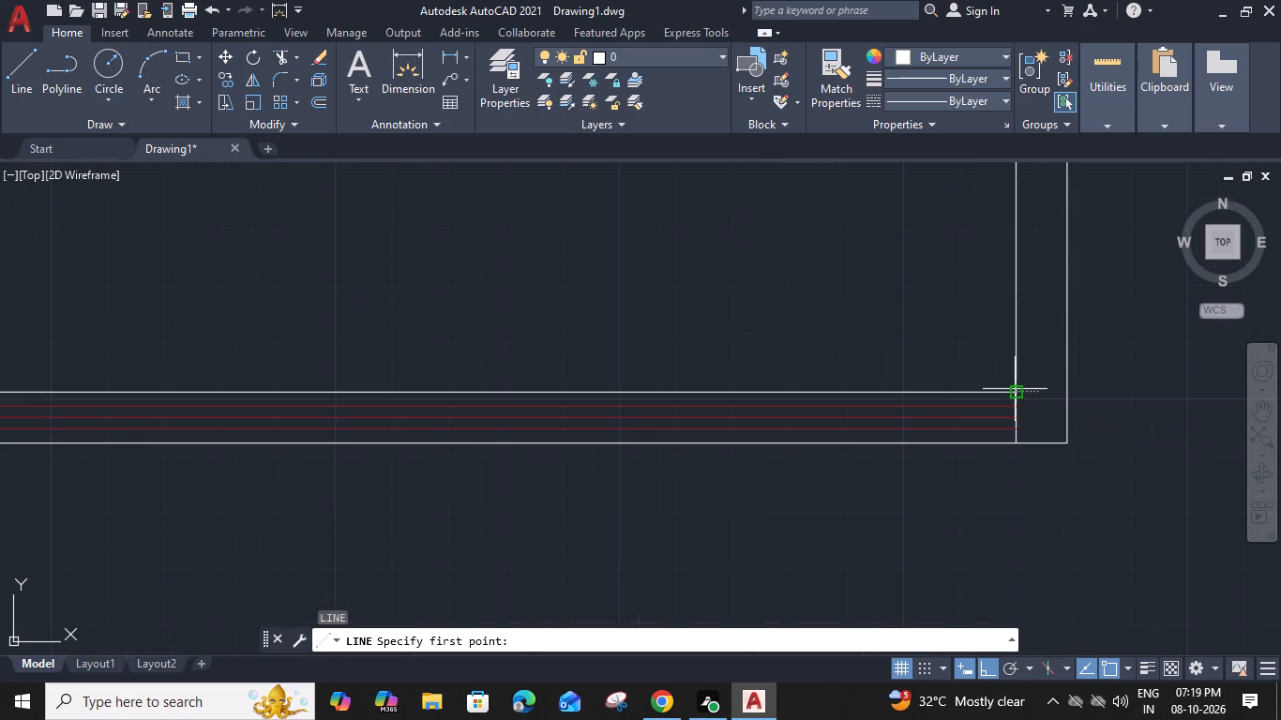
pyautogui.click(1070, 395)
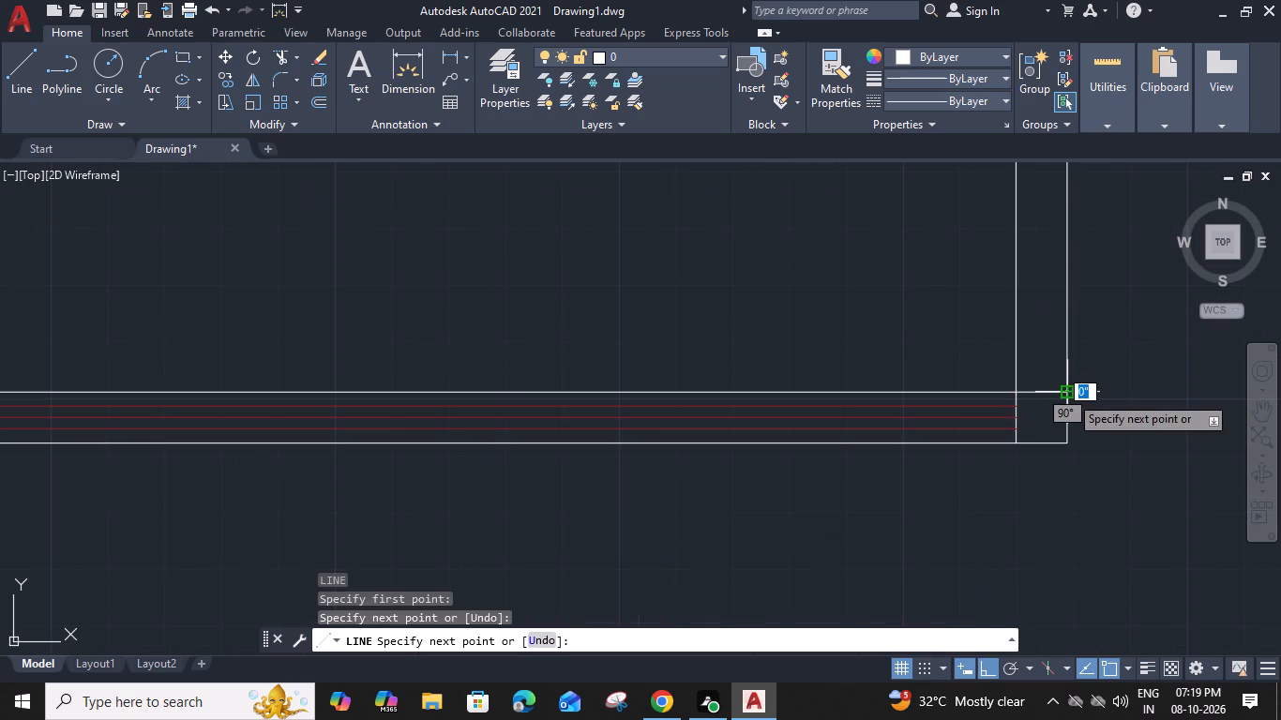
pyautogui.press('Escape')
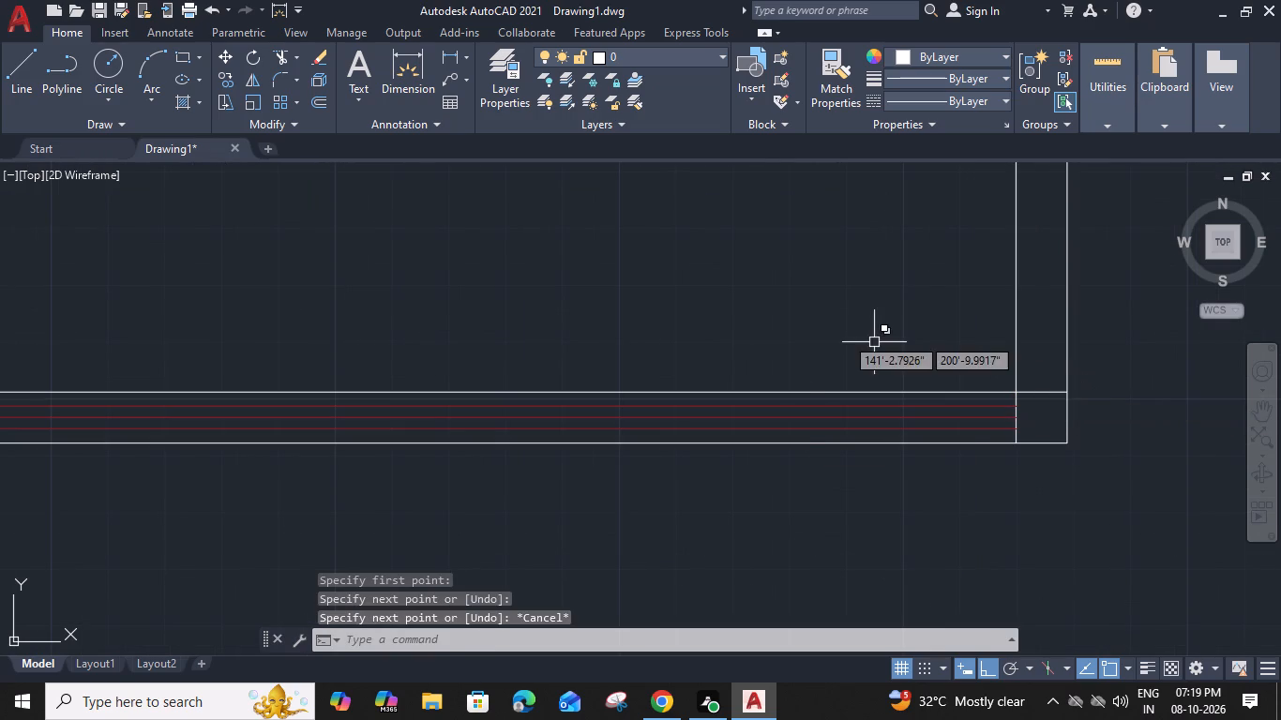
# Start another line in color ByLayer.
pyautogui.write('L')
pyautogui.press('space')
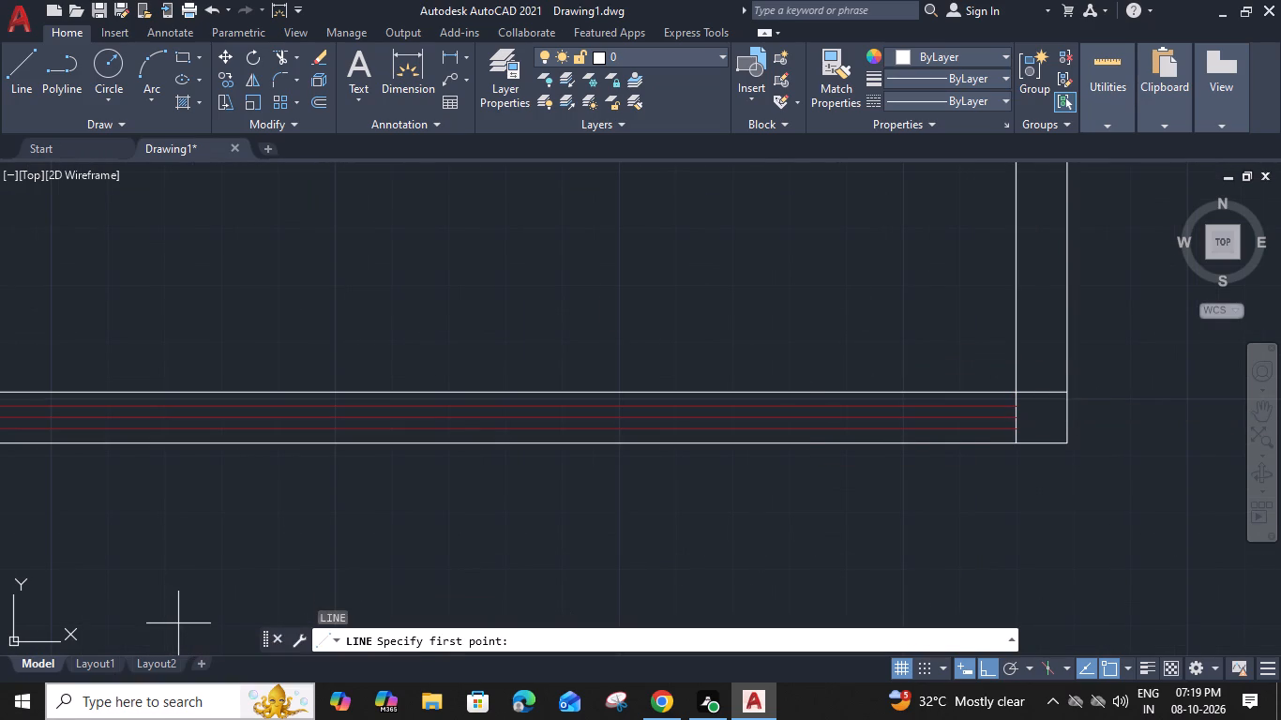
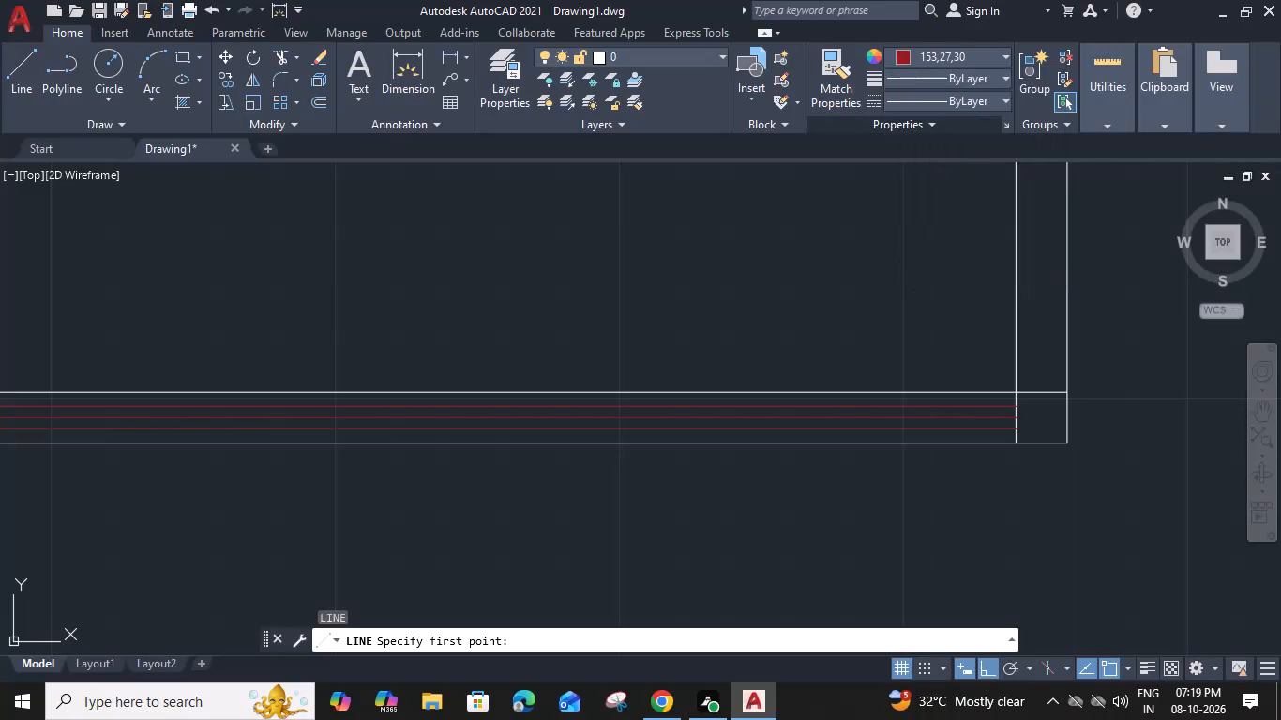
# Draw a dark red vertical line along the middle of the east wall, between the midpoints of its lower and upper closing lines.
pyautogui.click(1040, 395)
pyautogui.scroll(-3, 1063, 281)
pyautogui.moveTo(1055, 247); pyautogui.dragTo(1017, 359, button='middle')
pyautogui.scroll(3, 1025, 280)
pyautogui.click(1002, 300)
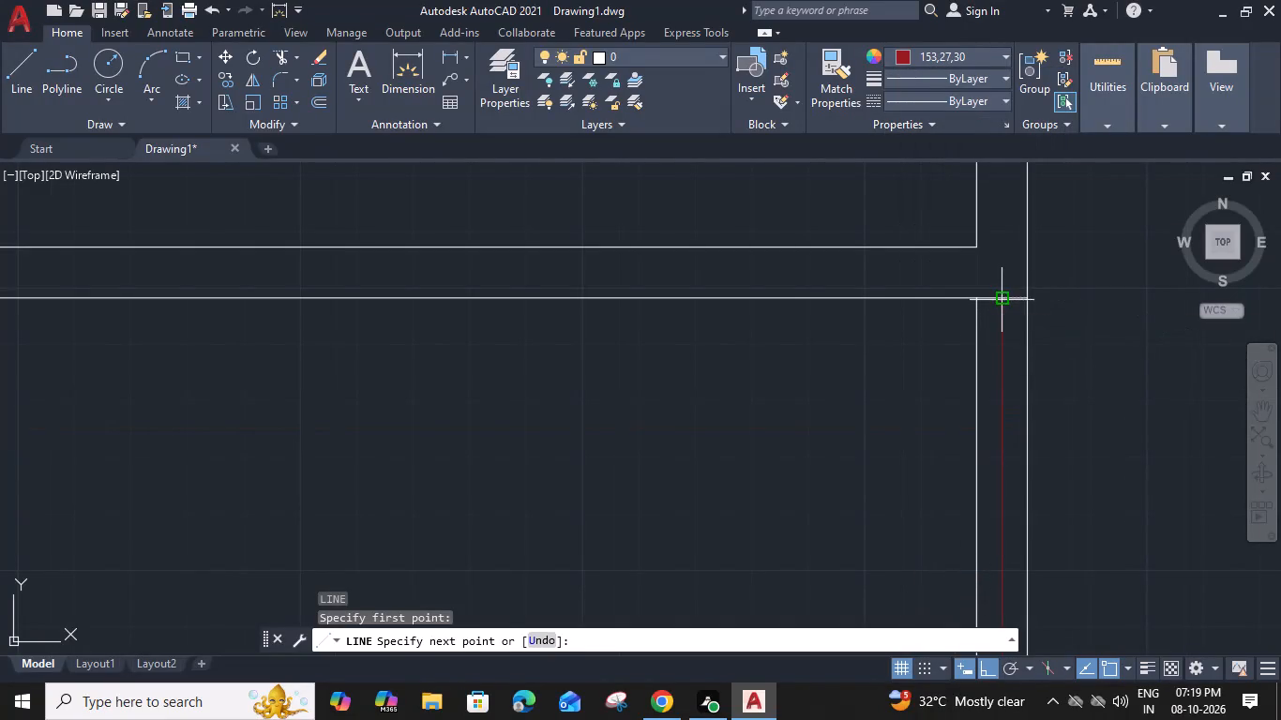
pyautogui.press('Escape')
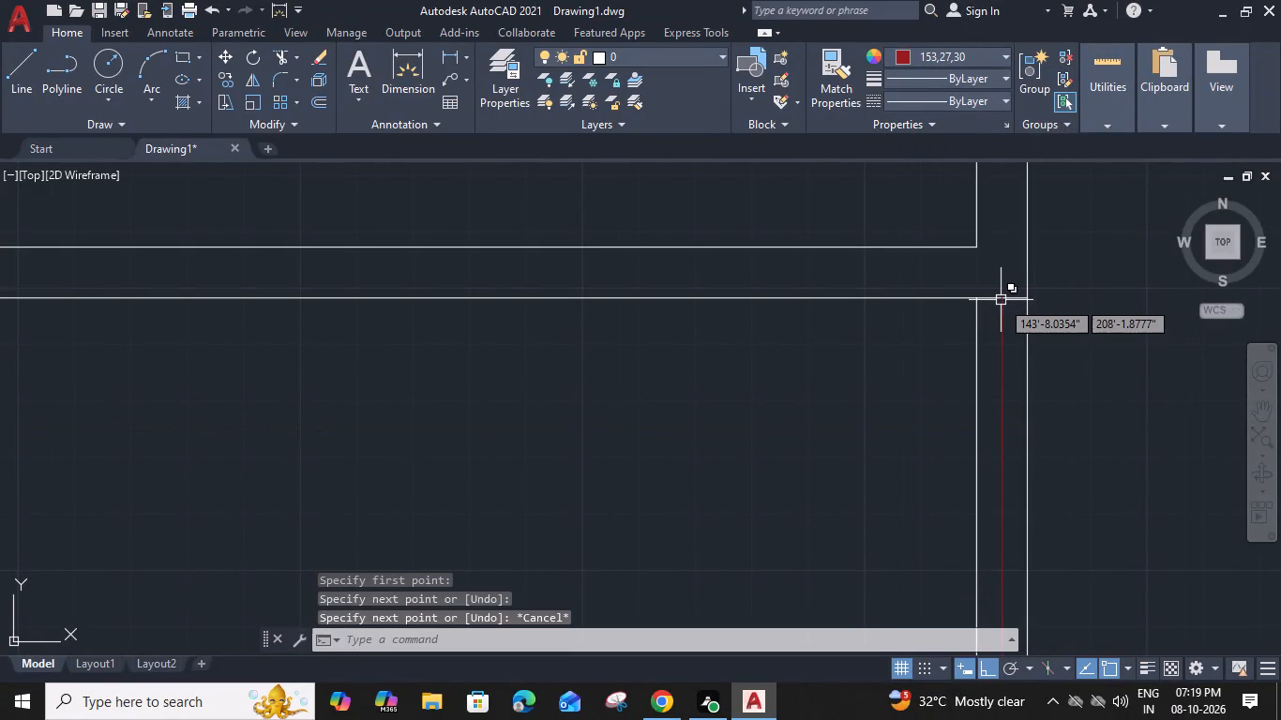
# Offset the east wall's dark red centerline 2" to both sides.
pyautogui.click(1002, 335)
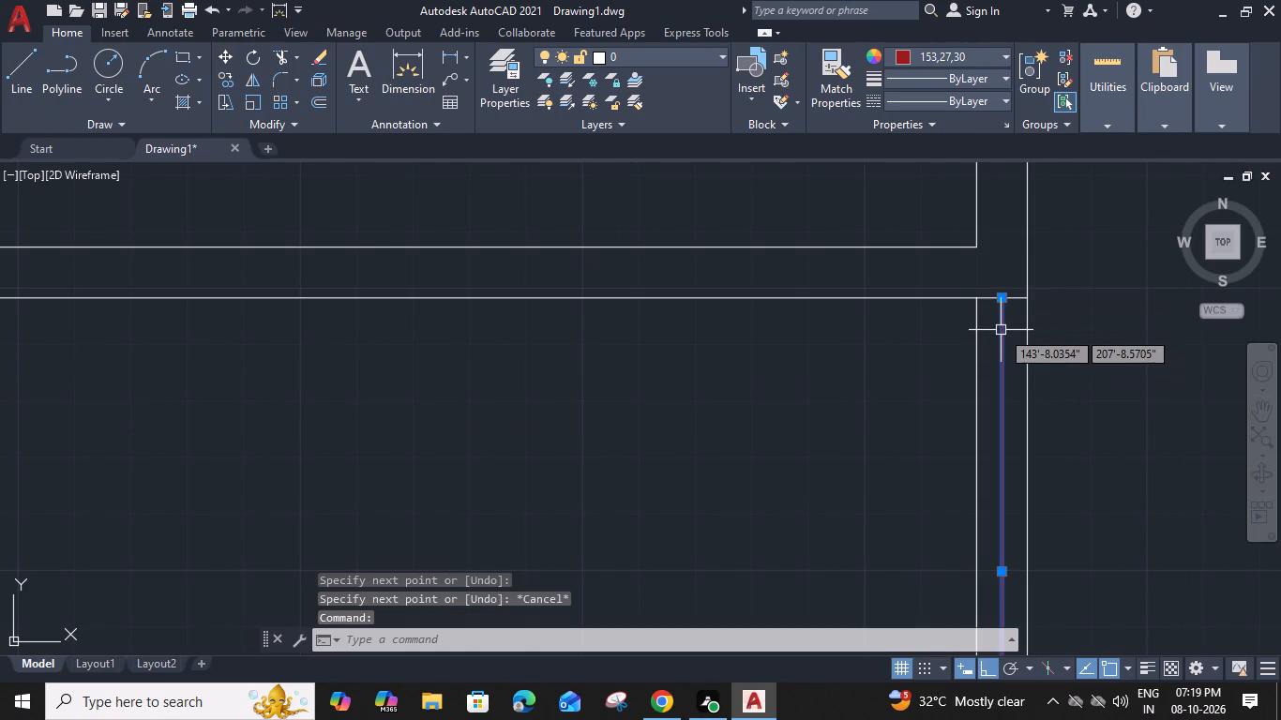
pyautogui.write('O 2')
pyautogui.hotkey('shift', '"')
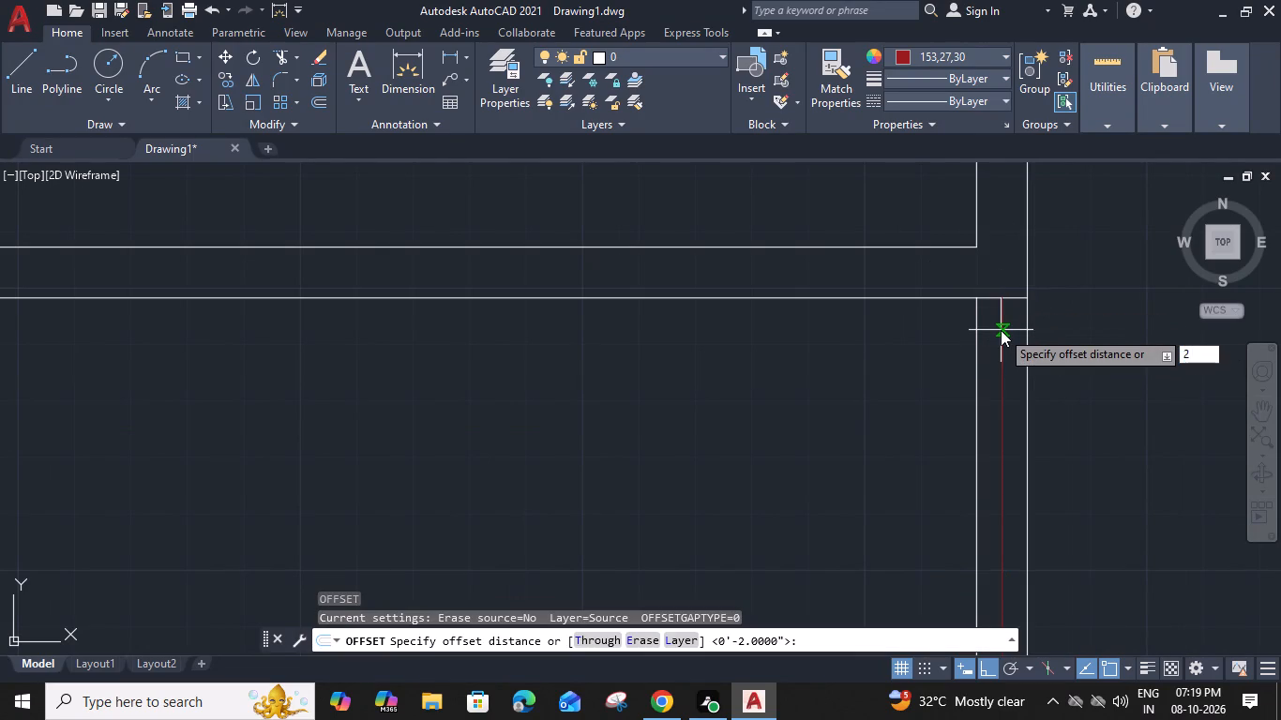
pyautogui.press('Return')
pyautogui.click(986, 335)
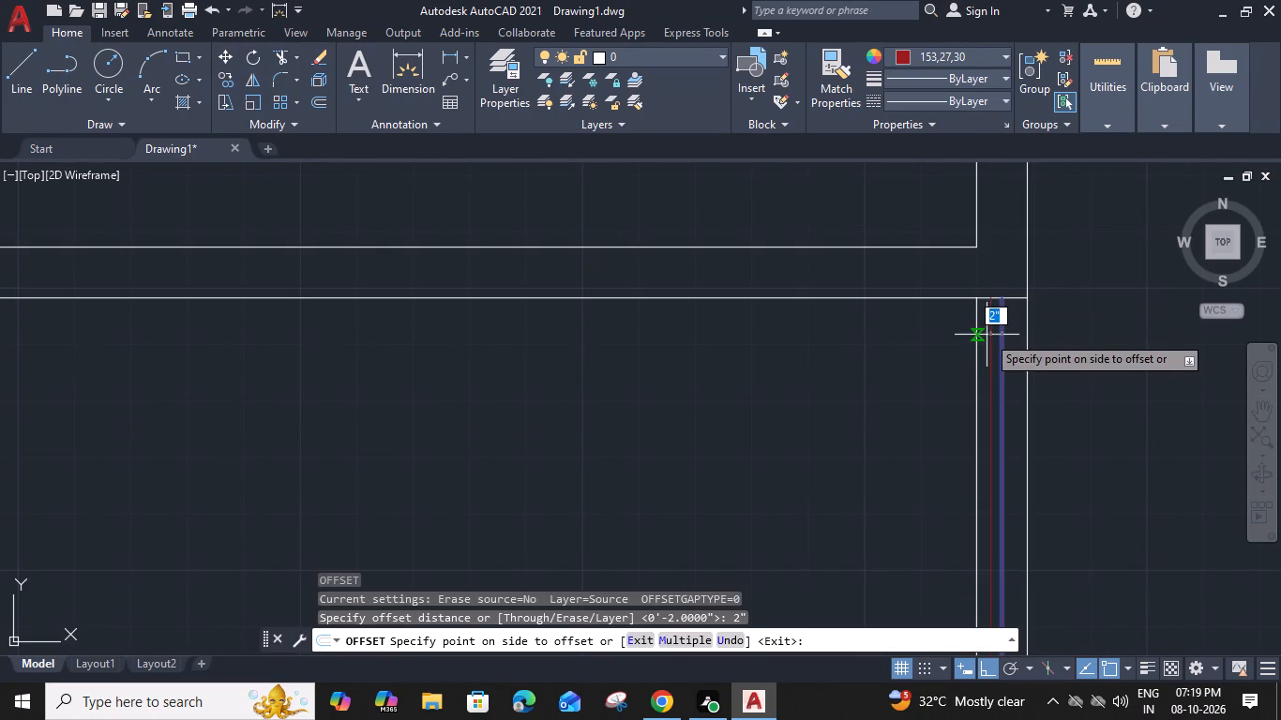
pyautogui.click(1002, 337)
pyautogui.click(1052, 343)
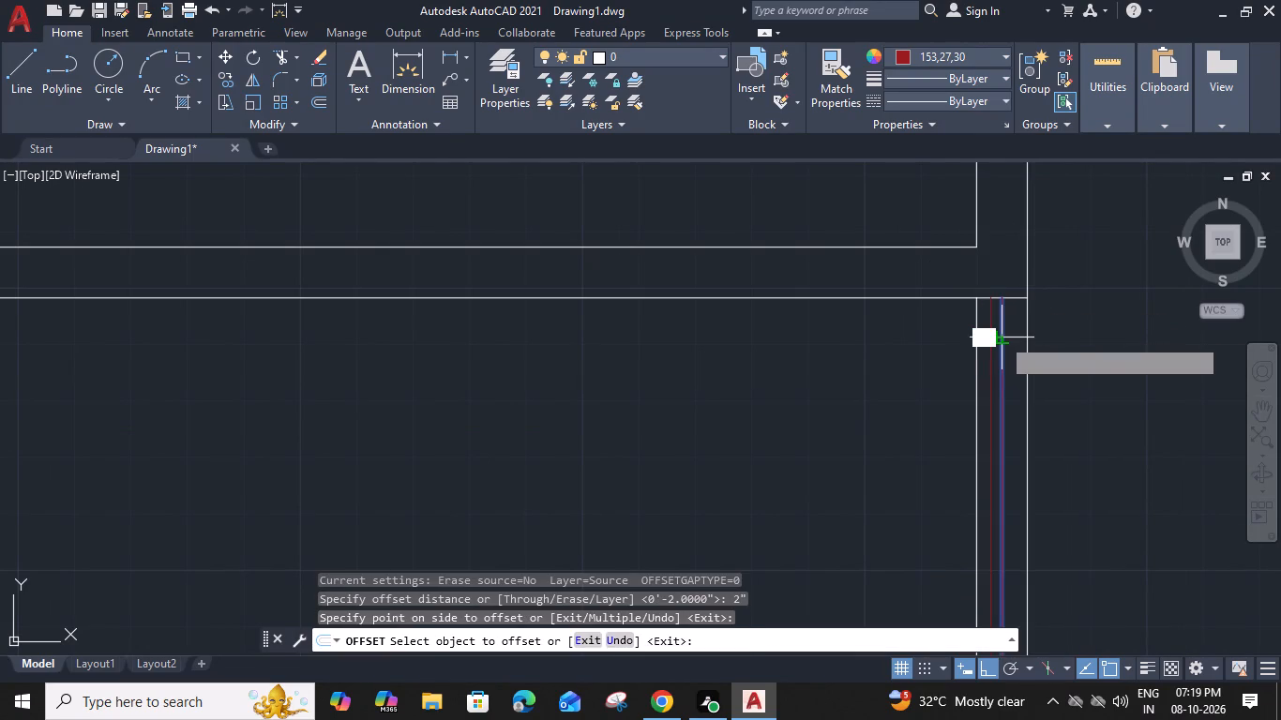
pyautogui.press('Escape')
# Insert the Bed - Queen block from the Home - Space Planner DesignCenter library into the drawing, in the long lower room.
pyautogui.scroll(-1, 1068, 306)
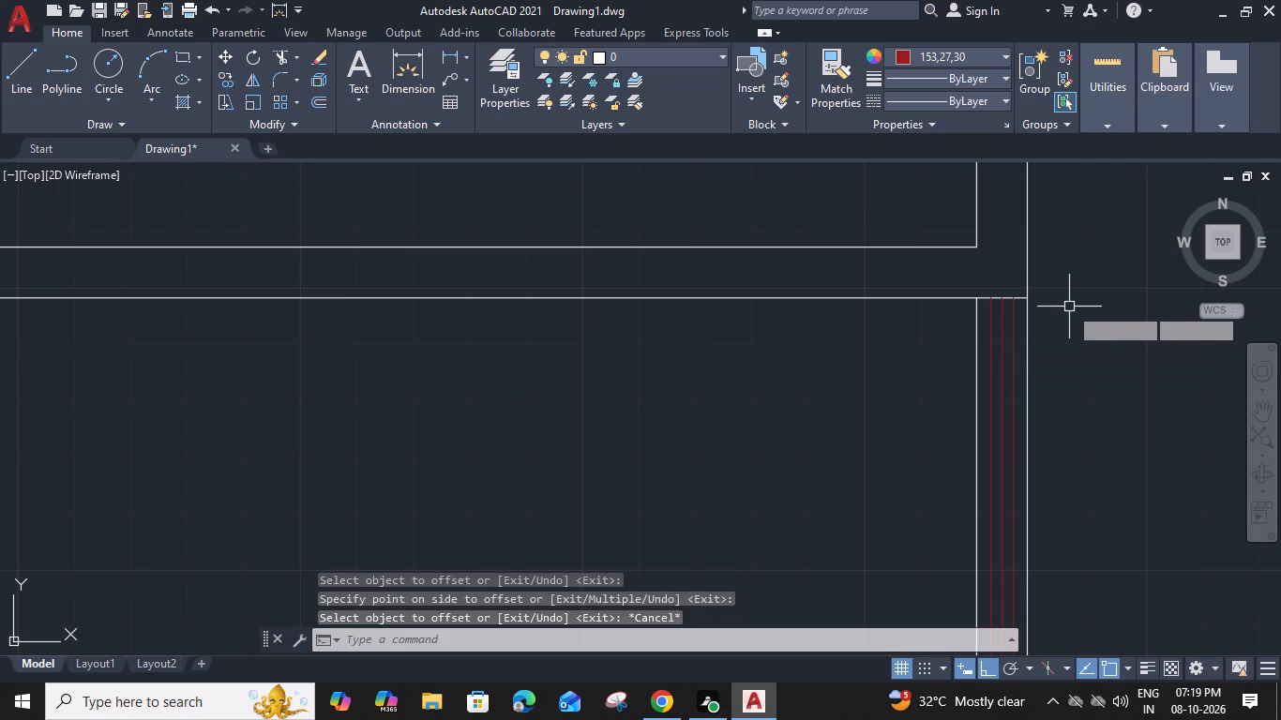
pyautogui.scroll(-1, 1075, 300)
pyautogui.scroll(-1, 713, 361)
pyautogui.moveTo(675, 366); pyautogui.dragTo(929, 365, button='middle')
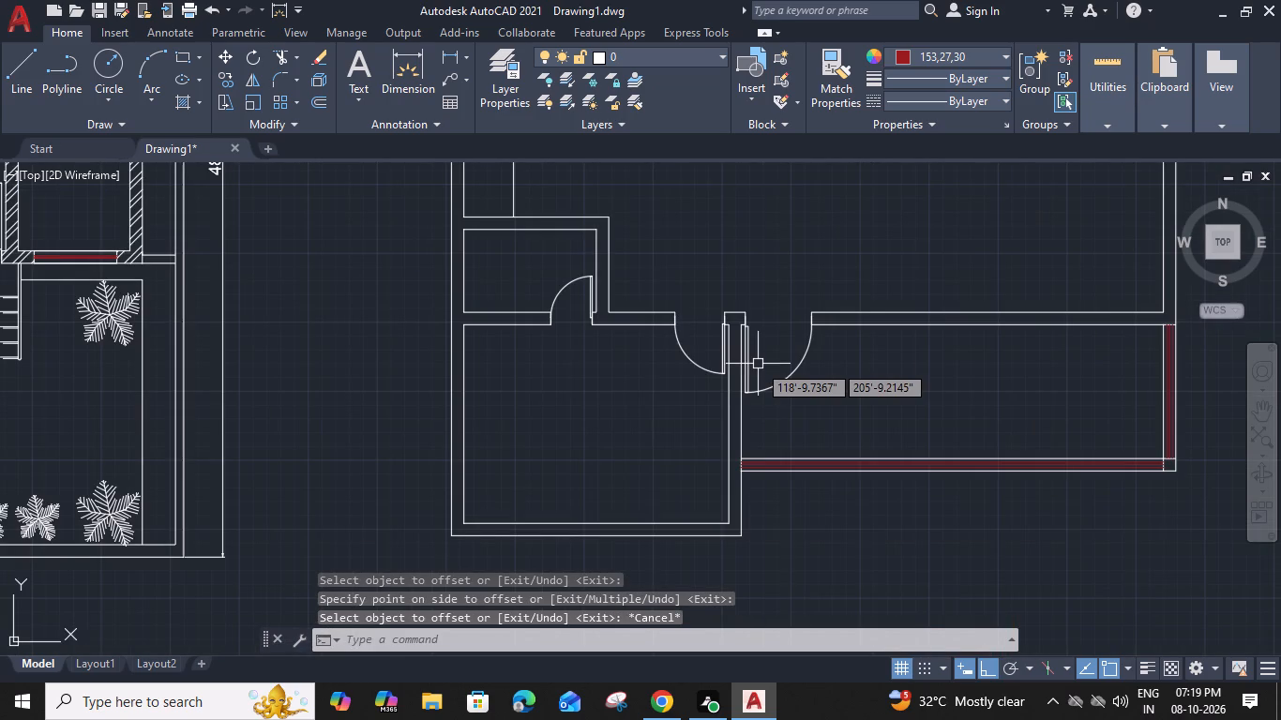
pyautogui.moveTo(656, 341); pyautogui.dragTo(699, 336, button='middle')
pyautogui.moveTo(587, 259); pyautogui.dragTo(645, 252, button='middle')
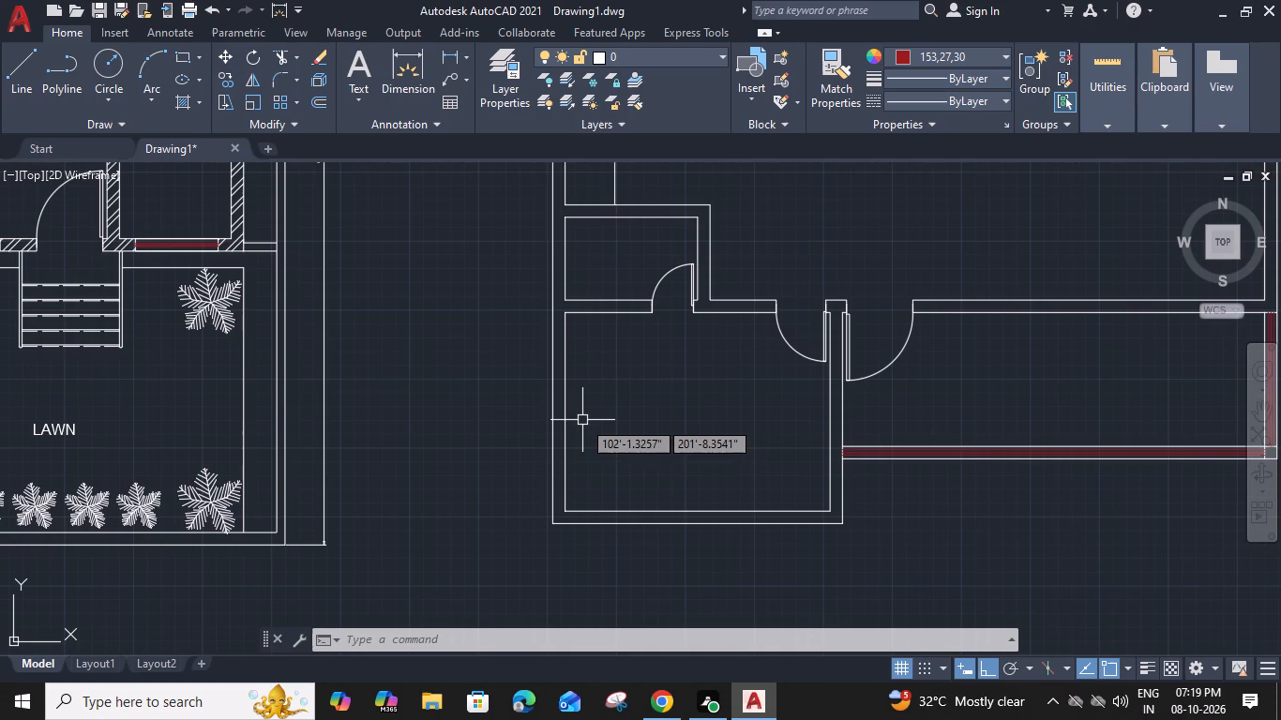
pyautogui.hotkey('ctrl', '2')
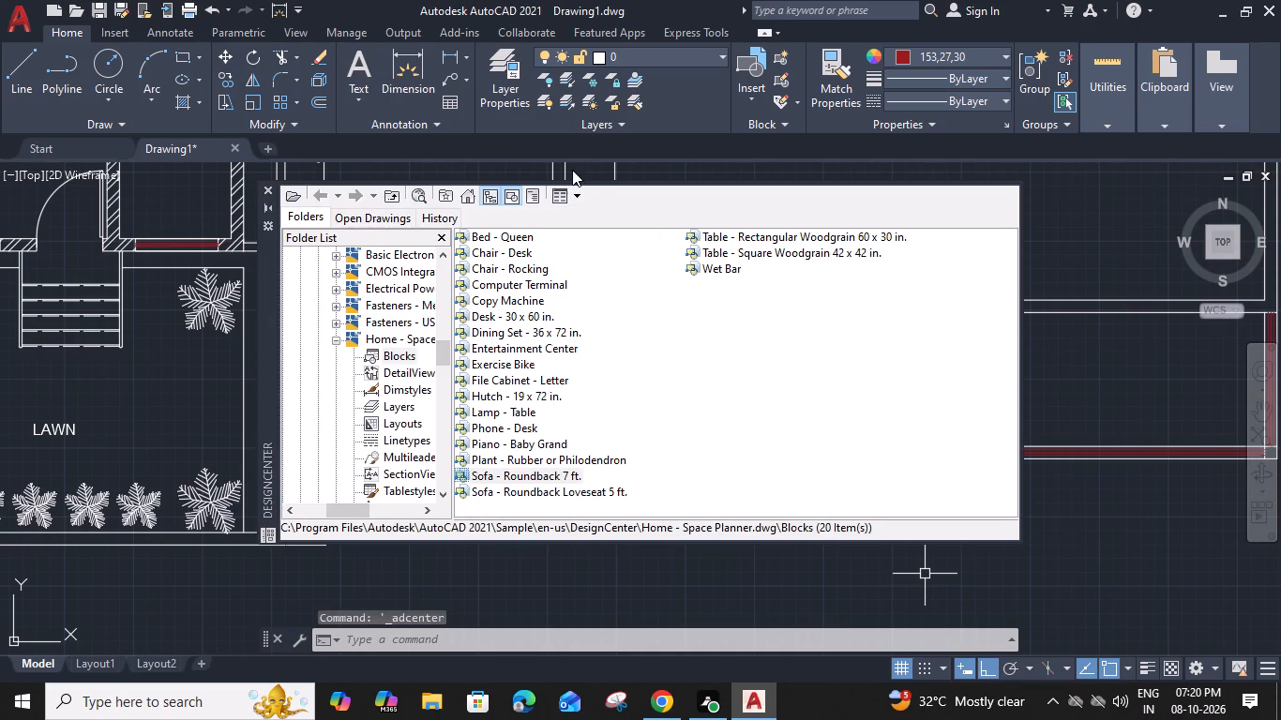
pyautogui.click(490, 238)
pyautogui.moveTo(490, 234); pyautogui.dragTo(1028, 457)
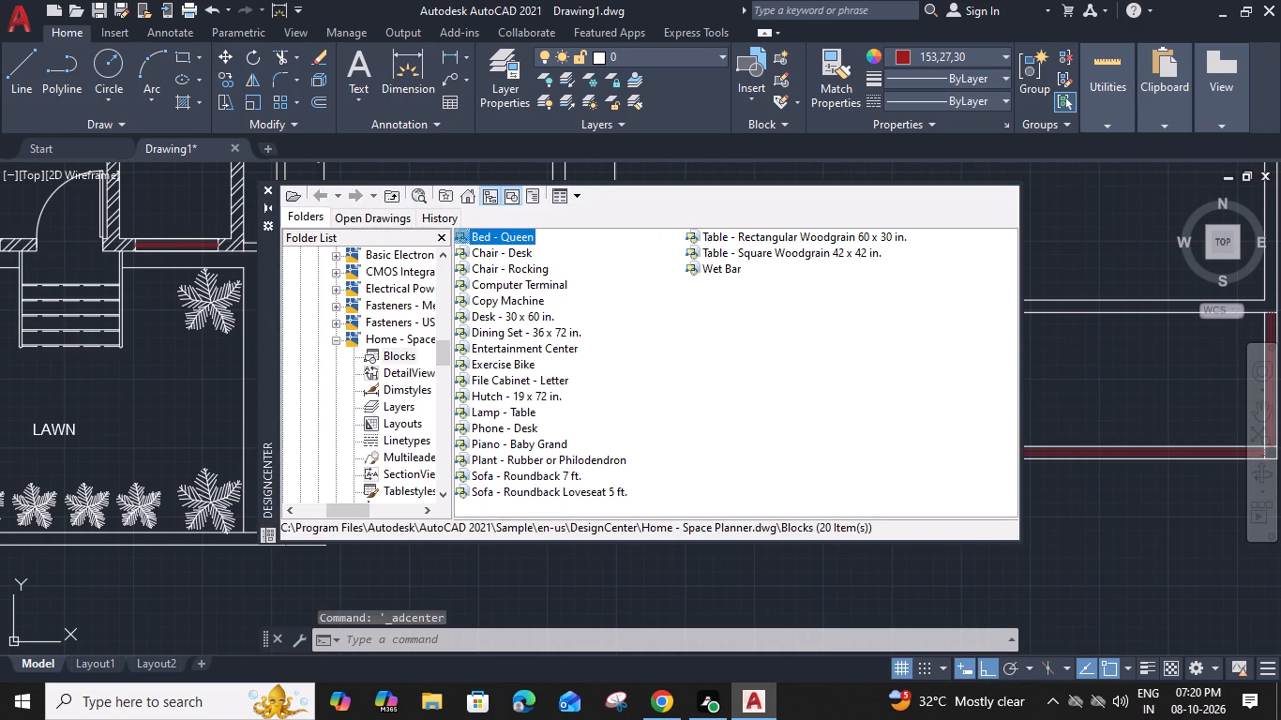
pyautogui.moveTo(1028, 457); pyautogui.dragTo(1072, 339)
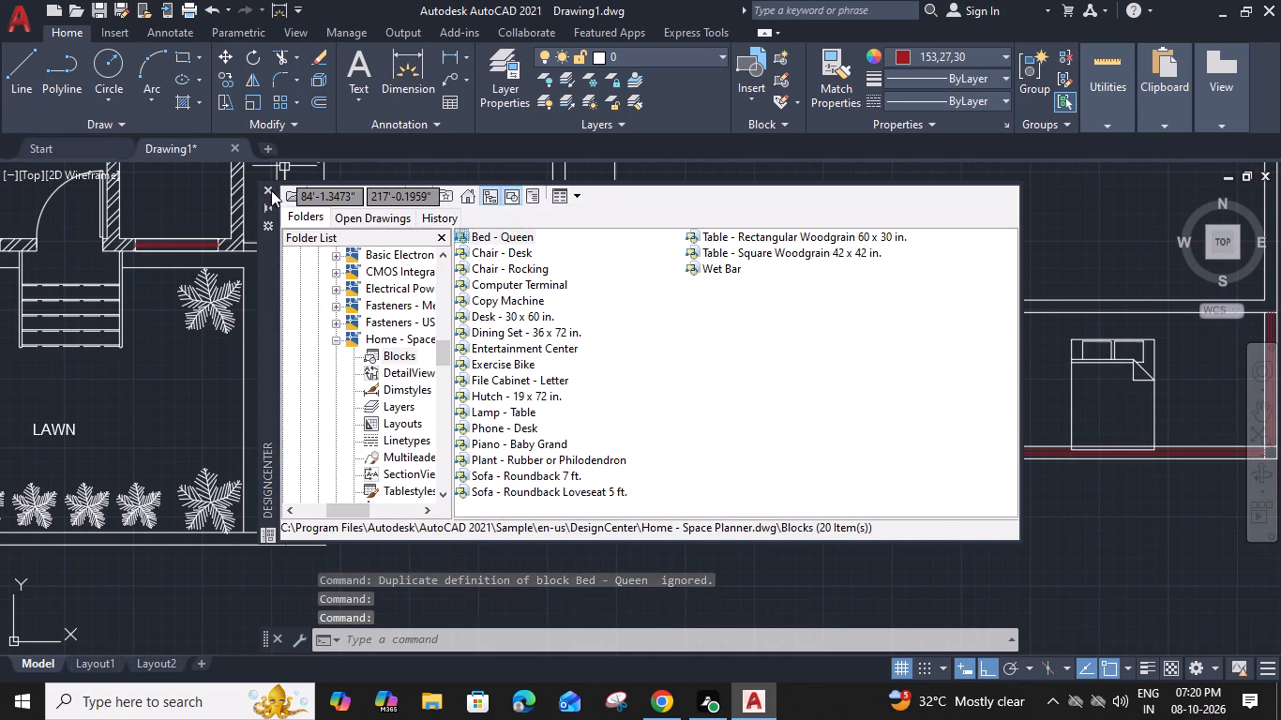
pyautogui.click(269, 188)
# Move the queen bed by the middle of its headboard into the lower-left room of the plan.
pyautogui.click(1078, 370)
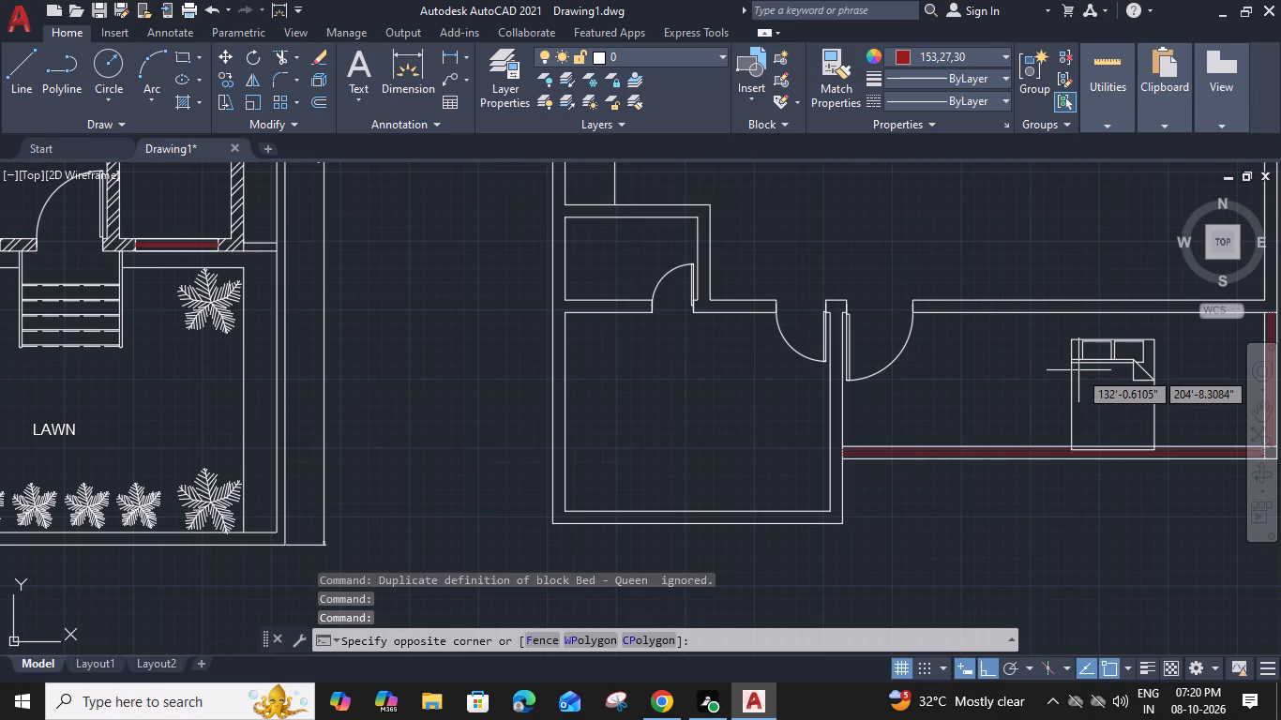
pyautogui.click(1043, 406)
pyautogui.write('M')
pyautogui.press('space')
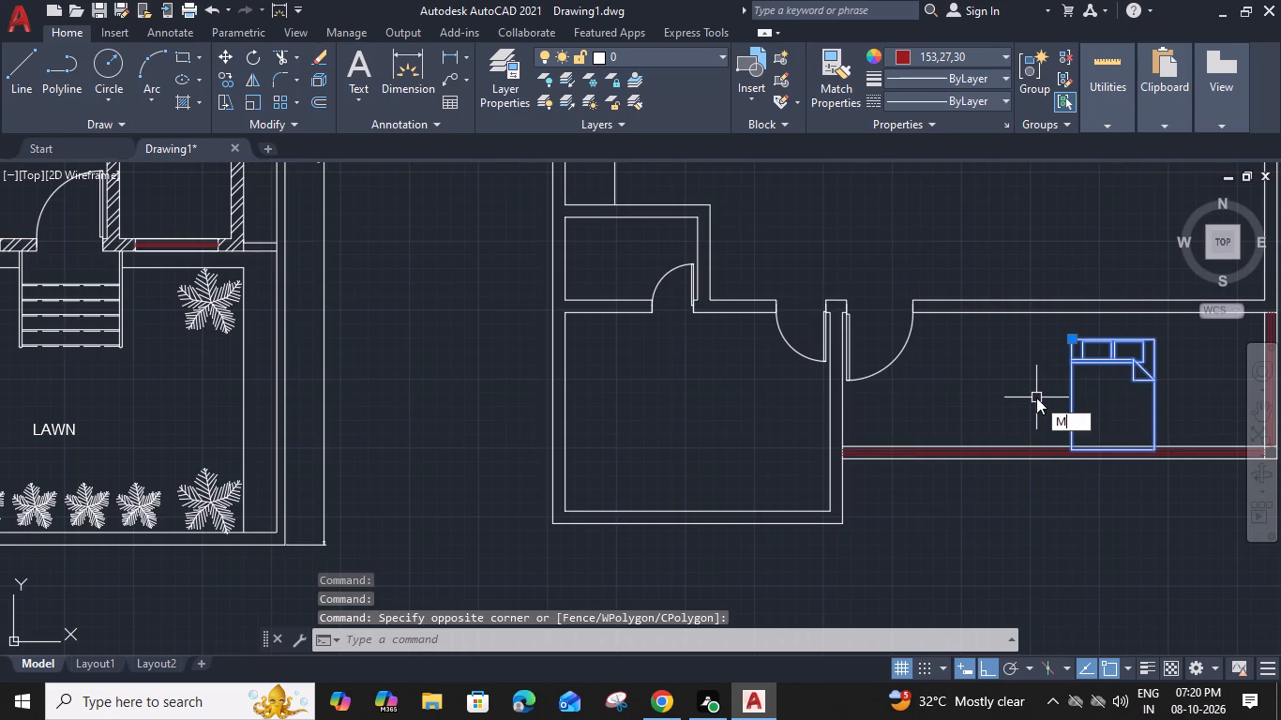
pyautogui.scroll(2, 1109, 323)
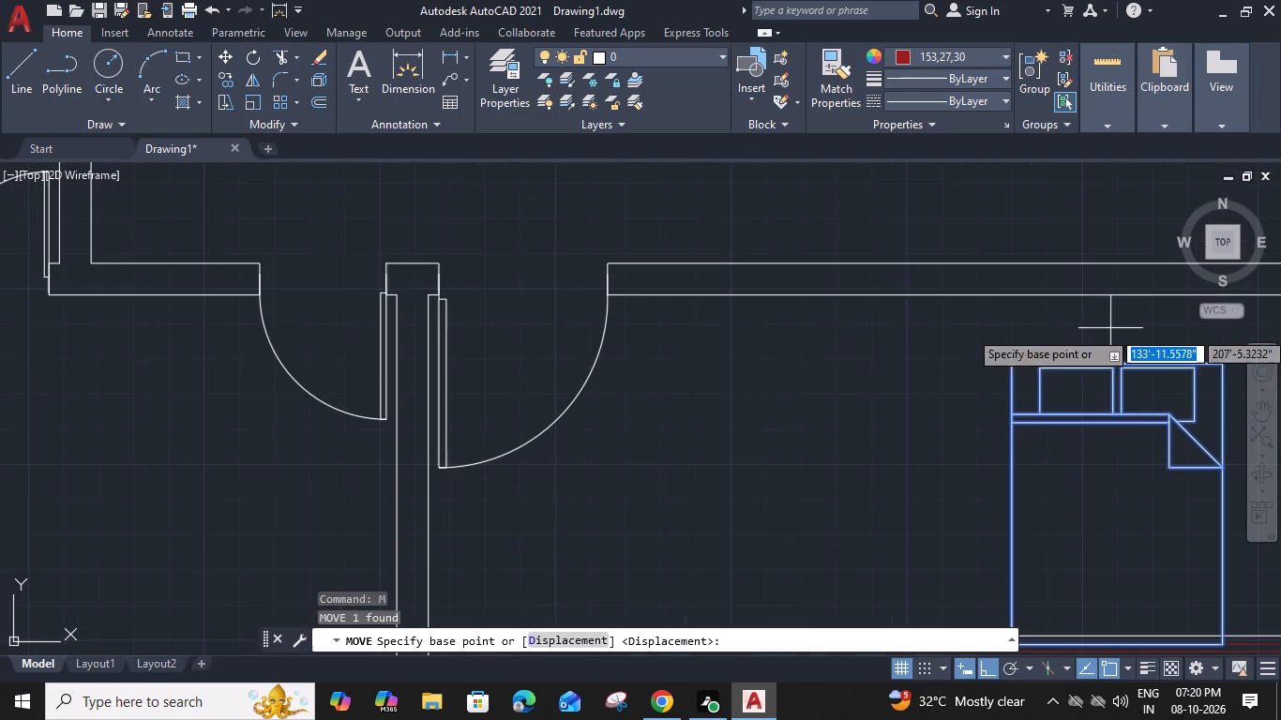
pyautogui.click(1118, 362)
pyautogui.moveTo(387, 397); pyautogui.dragTo(1165, 250, button='middle')
pyautogui.click(790, 263)
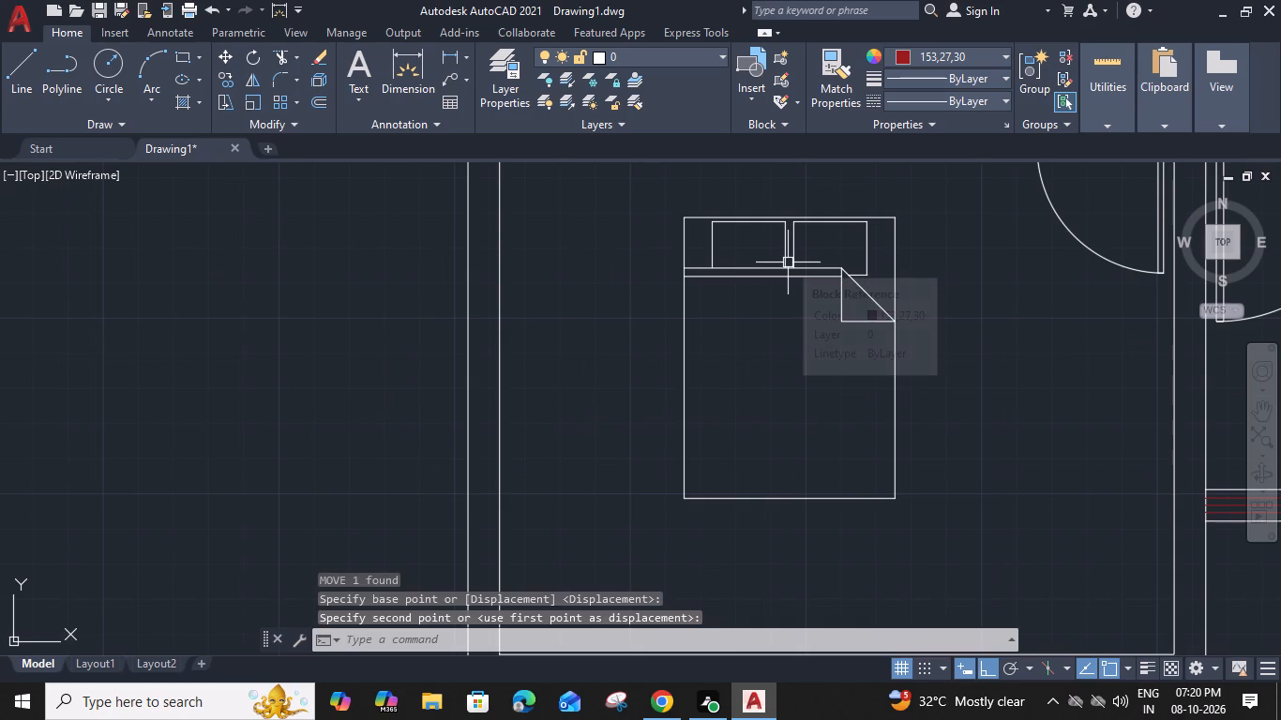
# Rotate the queen bed 90° counterclockwise about its upper-left corner so the pillows face west.
pyautogui.write('RO')
pyautogui.press('space')
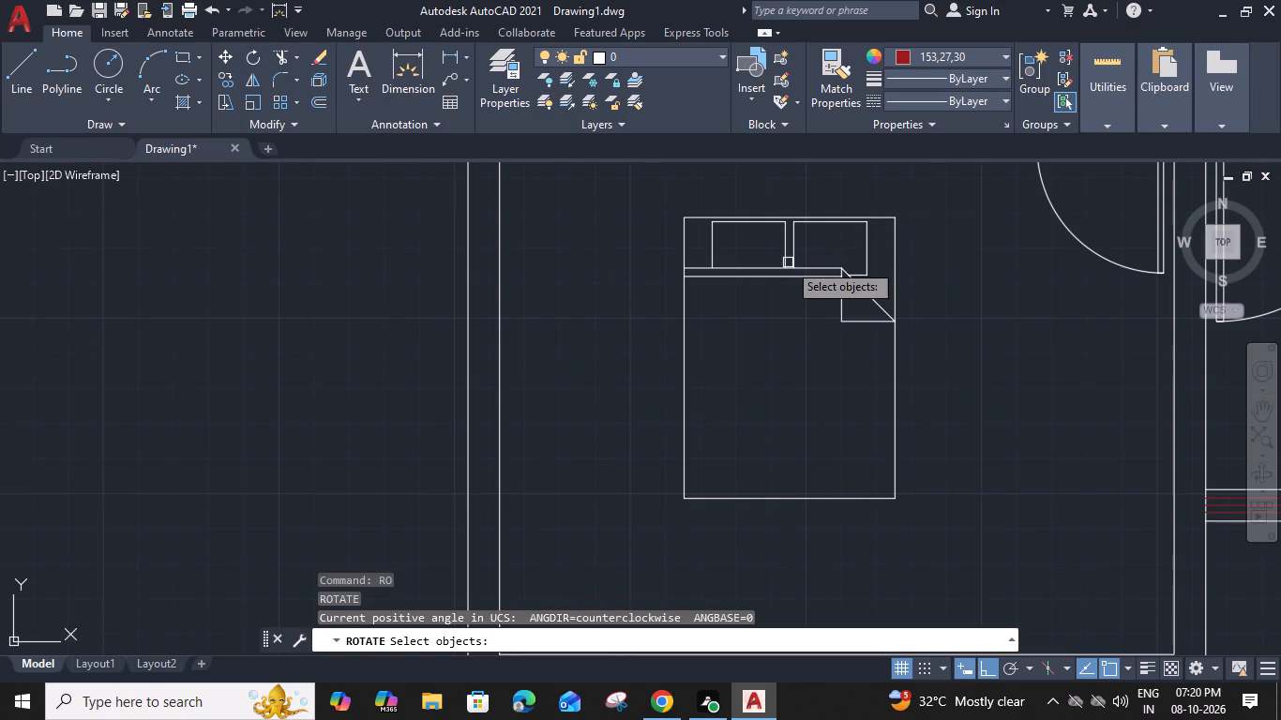
pyautogui.press('Escape')
pyautogui.click(788, 262)
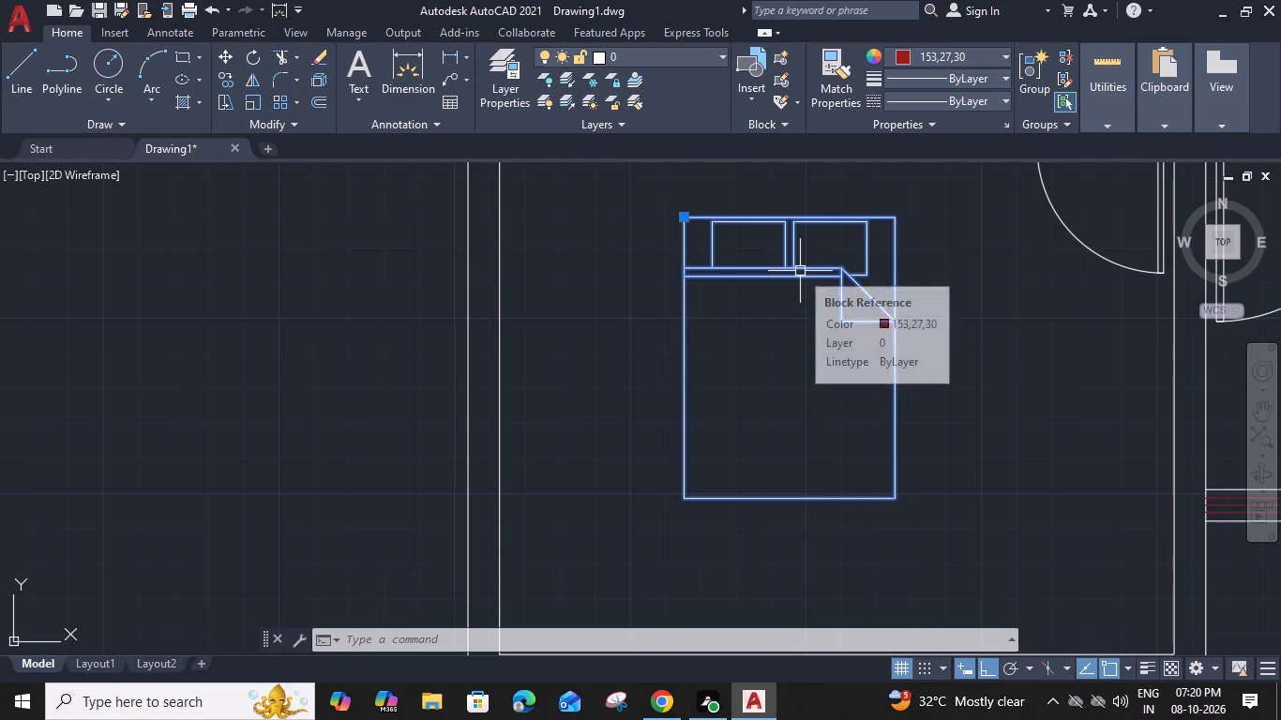
pyautogui.write('RO')
pyautogui.press('space')
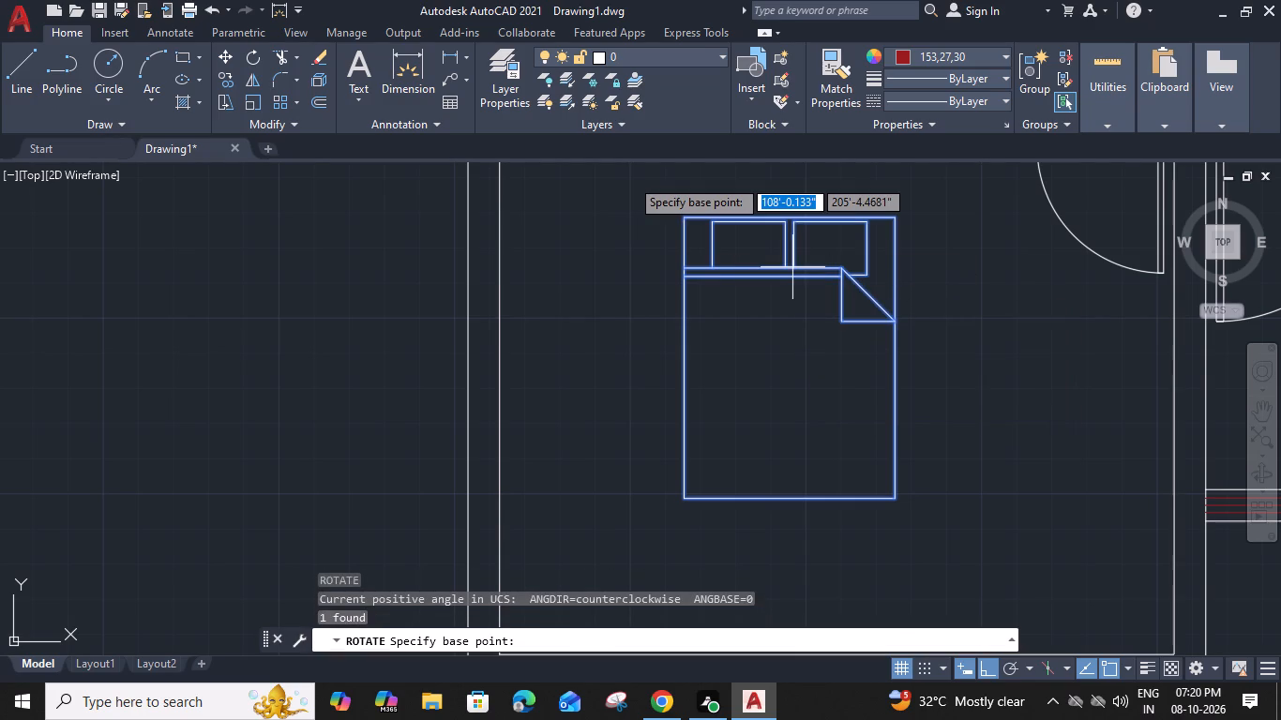
pyautogui.click(683, 214)
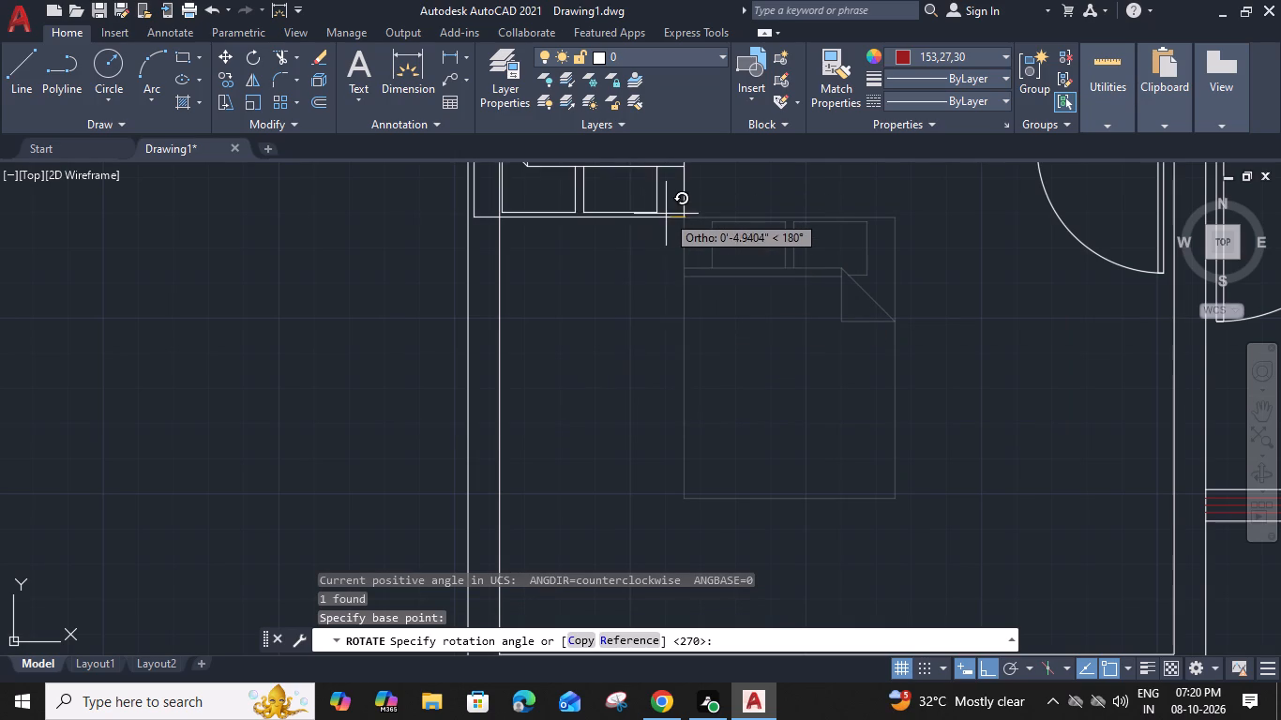
pyautogui.moveTo(670, 214); pyautogui.dragTo(680, 349, button='middle')
pyautogui.scroll(3, 697, 296)
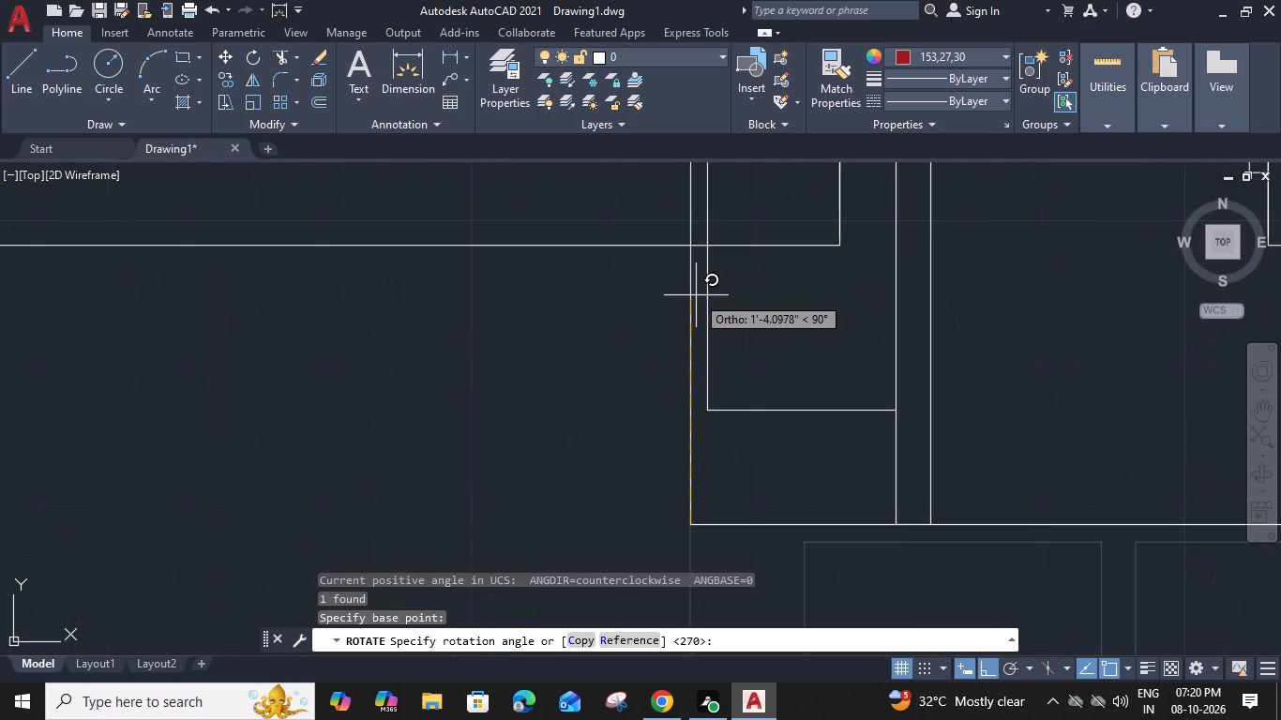
pyautogui.click(692, 298)
# Move the rotated bed by its headboard midpoint to the inner face of the lower-left room's west wall.
pyautogui.scroll(-3, 689, 298)
pyautogui.click(694, 346)
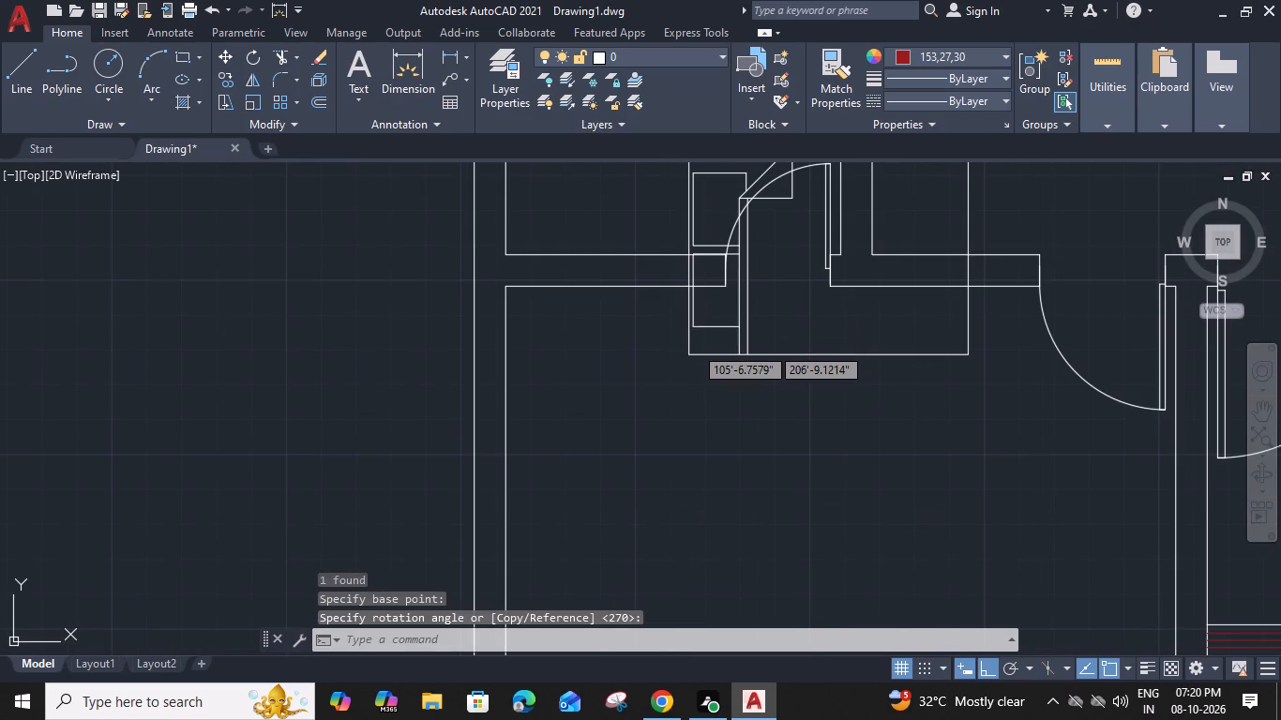
pyautogui.click(655, 382)
pyautogui.press('m')
pyautogui.press('space')
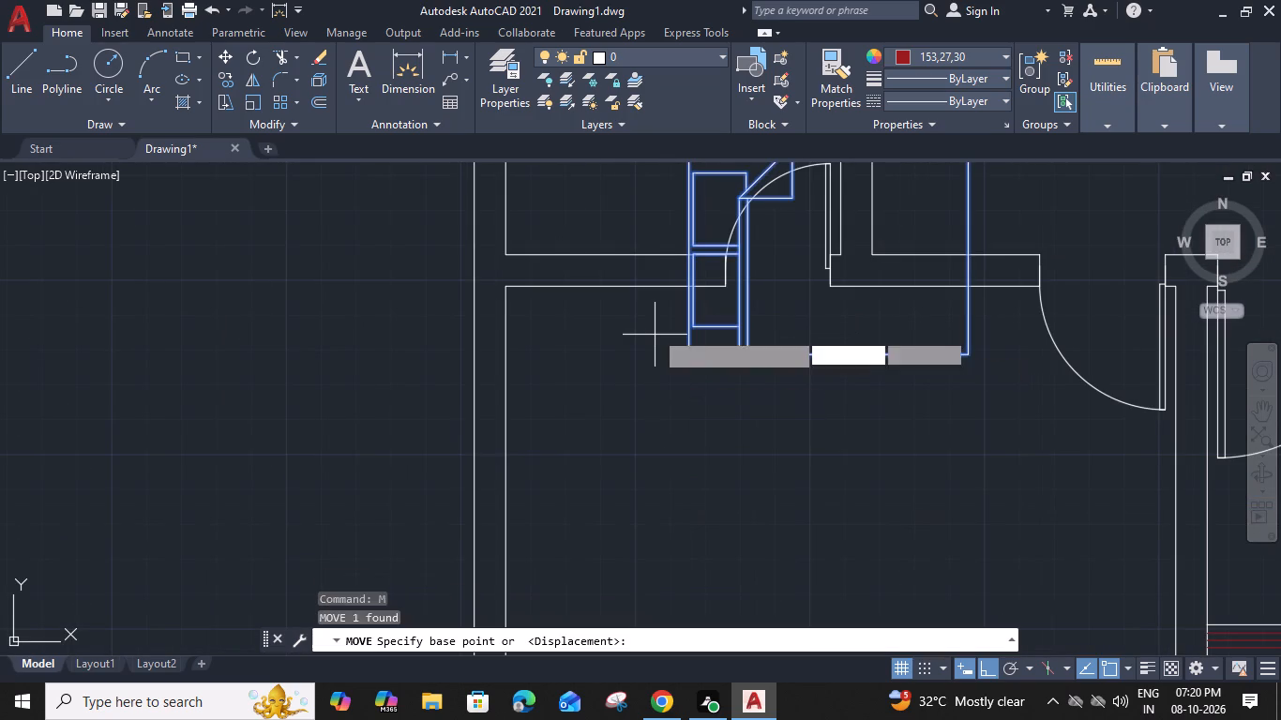
pyautogui.scroll(3, 697, 225)
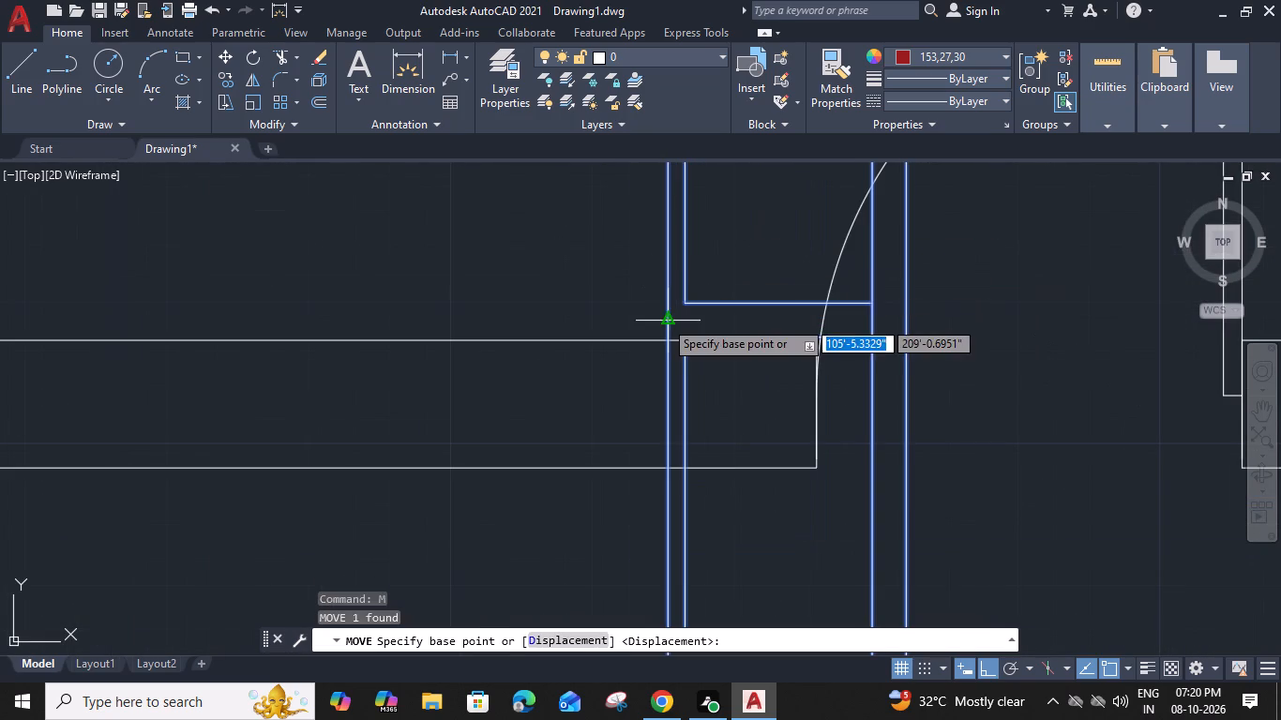
pyautogui.click(666, 321)
pyautogui.scroll(-3, 664, 316)
pyautogui.moveTo(505, 472); pyautogui.dragTo(624, 298, button='middle')
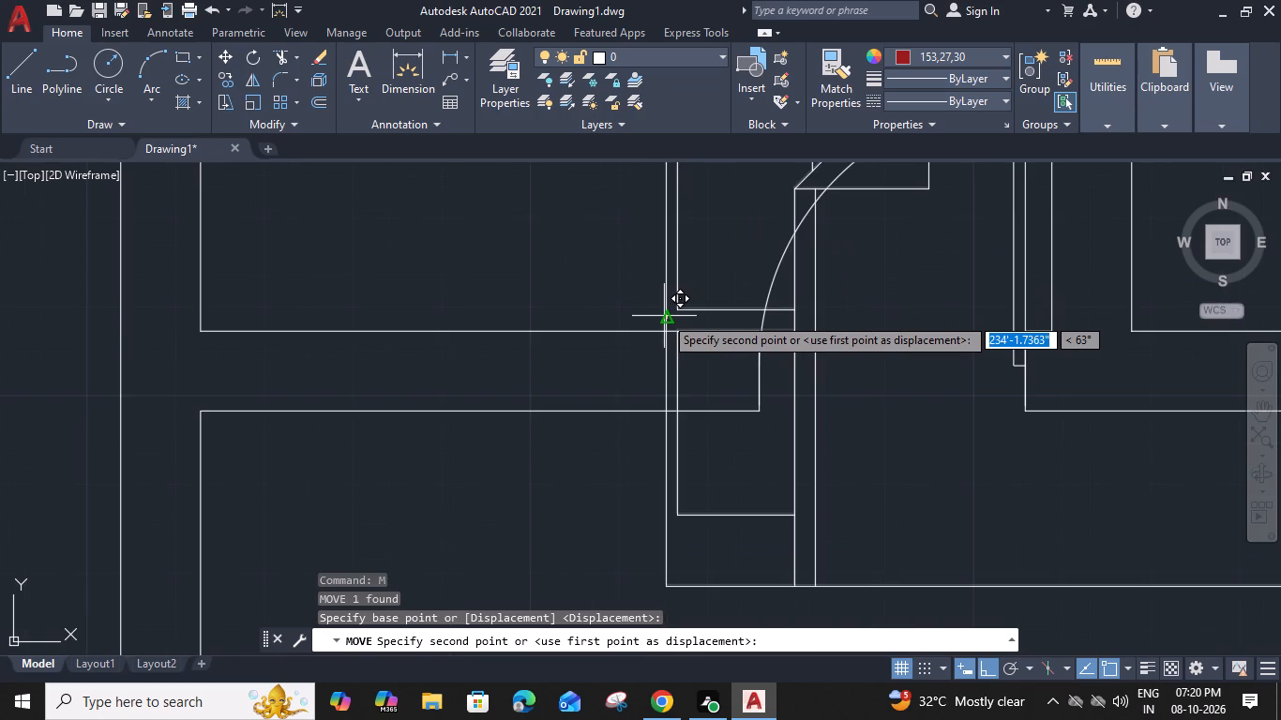
pyautogui.moveTo(624, 298); pyautogui.dragTo(656, 276, button='middle')
pyautogui.scroll(-1, 652, 354)
pyautogui.click(641, 390)
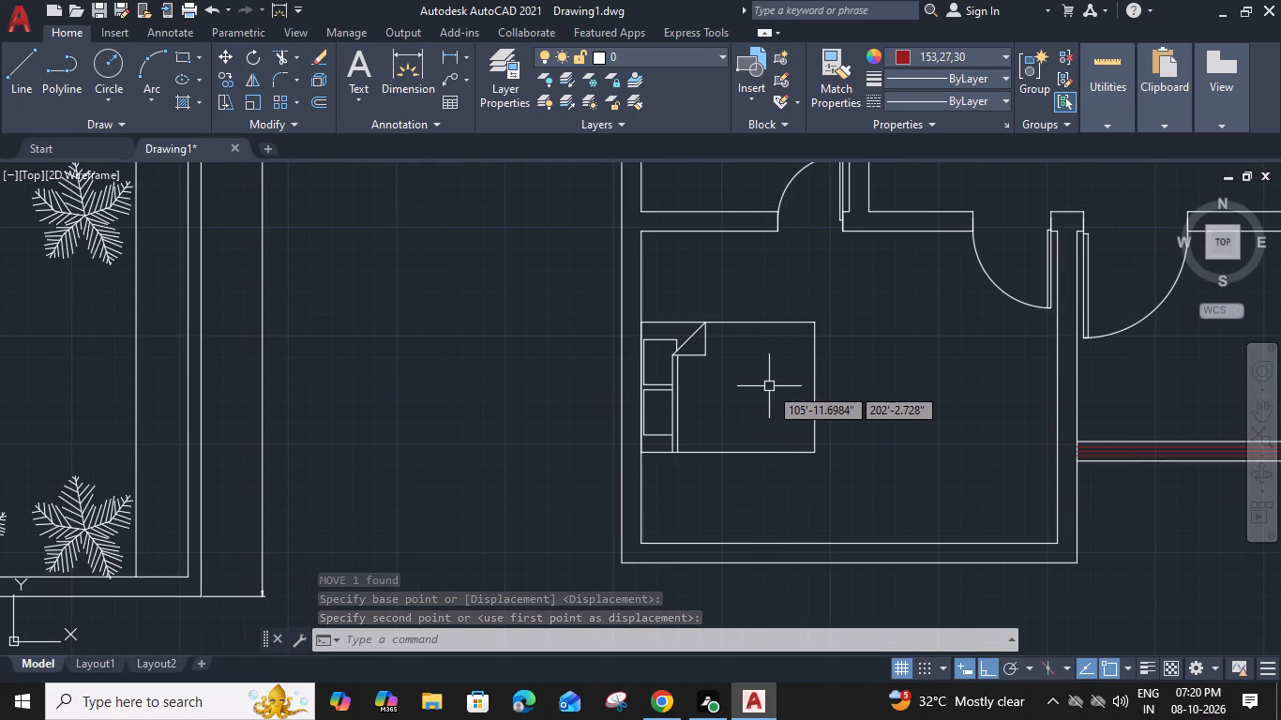
# Copy the bed by its headboard midpoint to the midpoint of the west wall's inner face in the upper-left room.
pyautogui.click(764, 458)
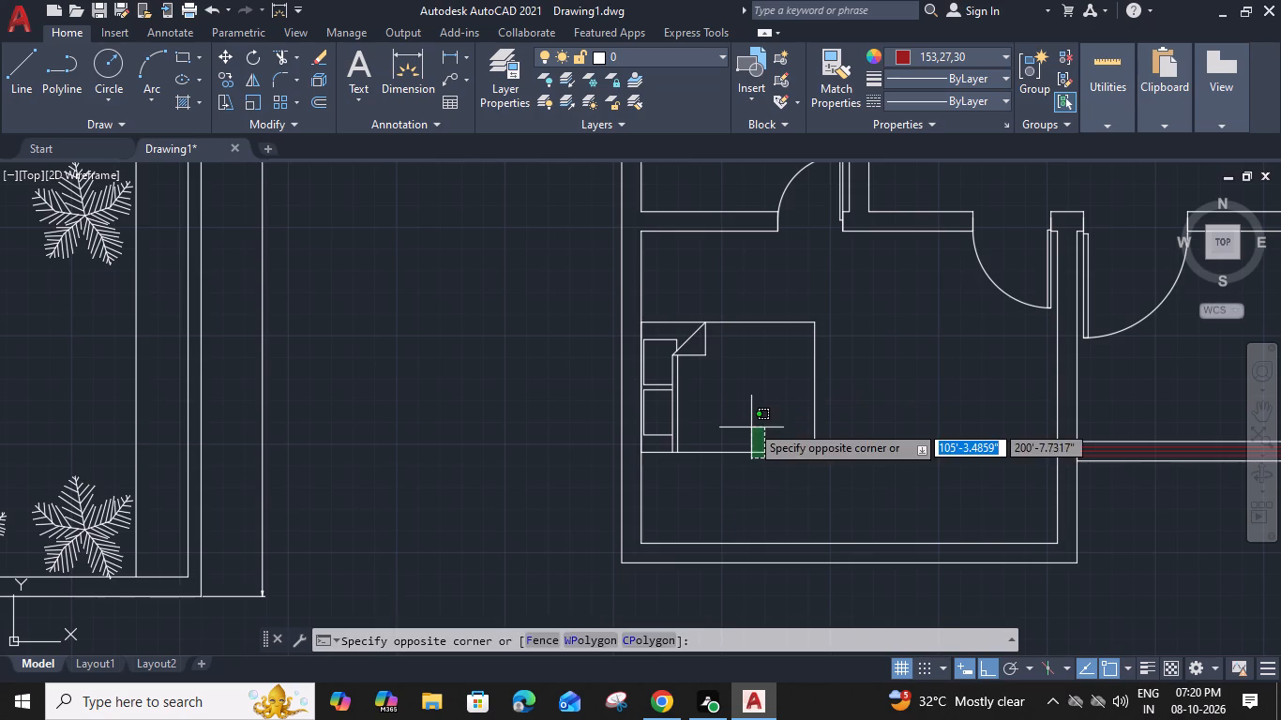
pyautogui.click(736, 396)
pyautogui.write('CO')
pyautogui.press('space')
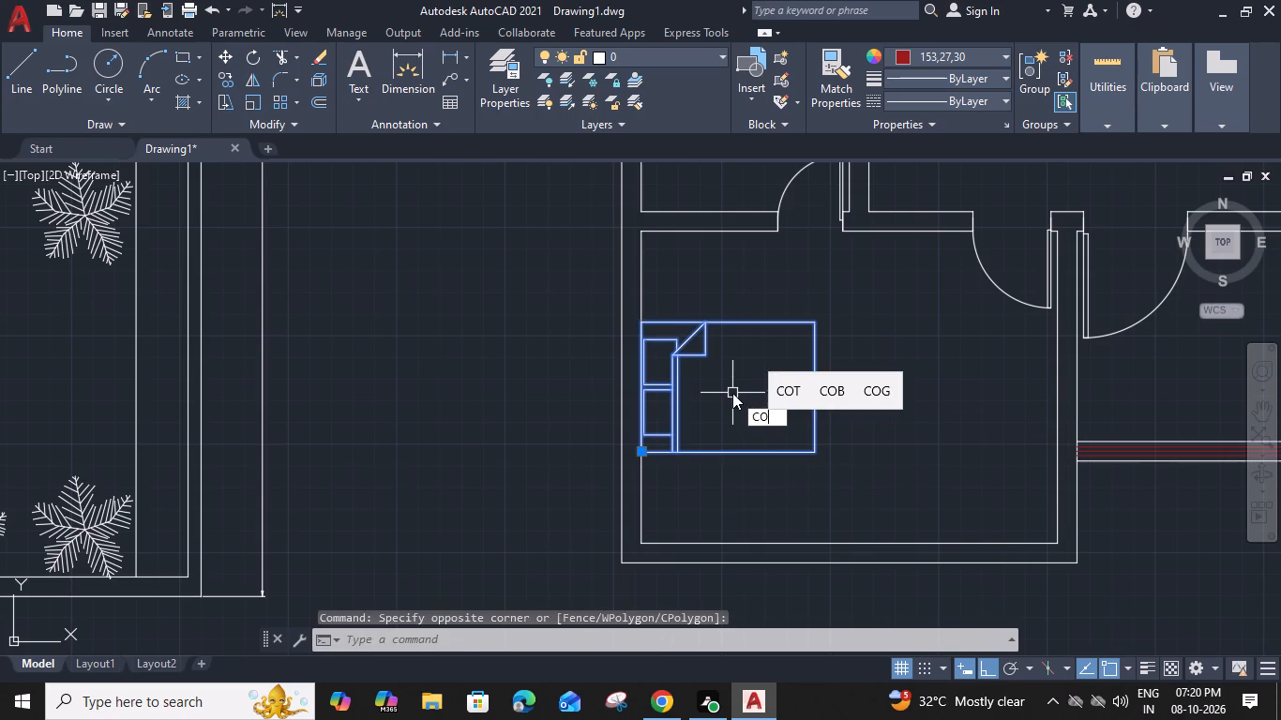
pyautogui.scroll(1, 649, 384)
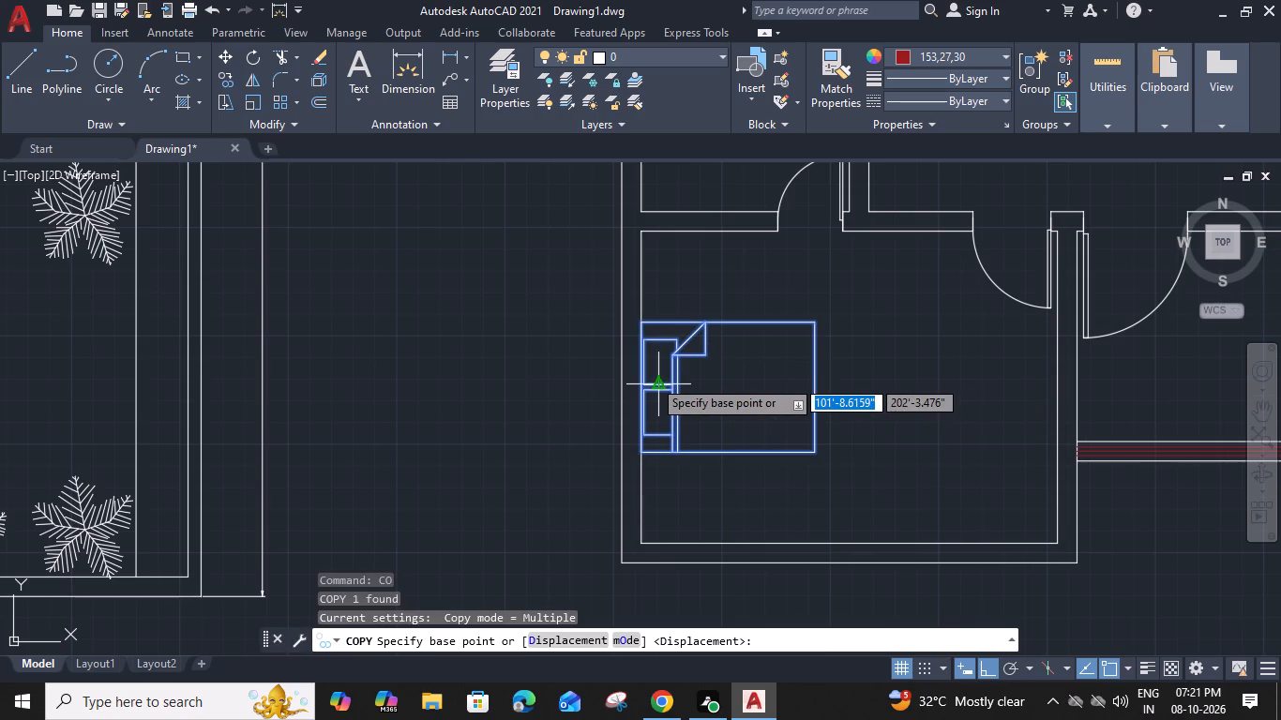
pyautogui.scroll(1, 653, 380)
pyautogui.click(631, 392)
pyautogui.scroll(-4, 629, 397)
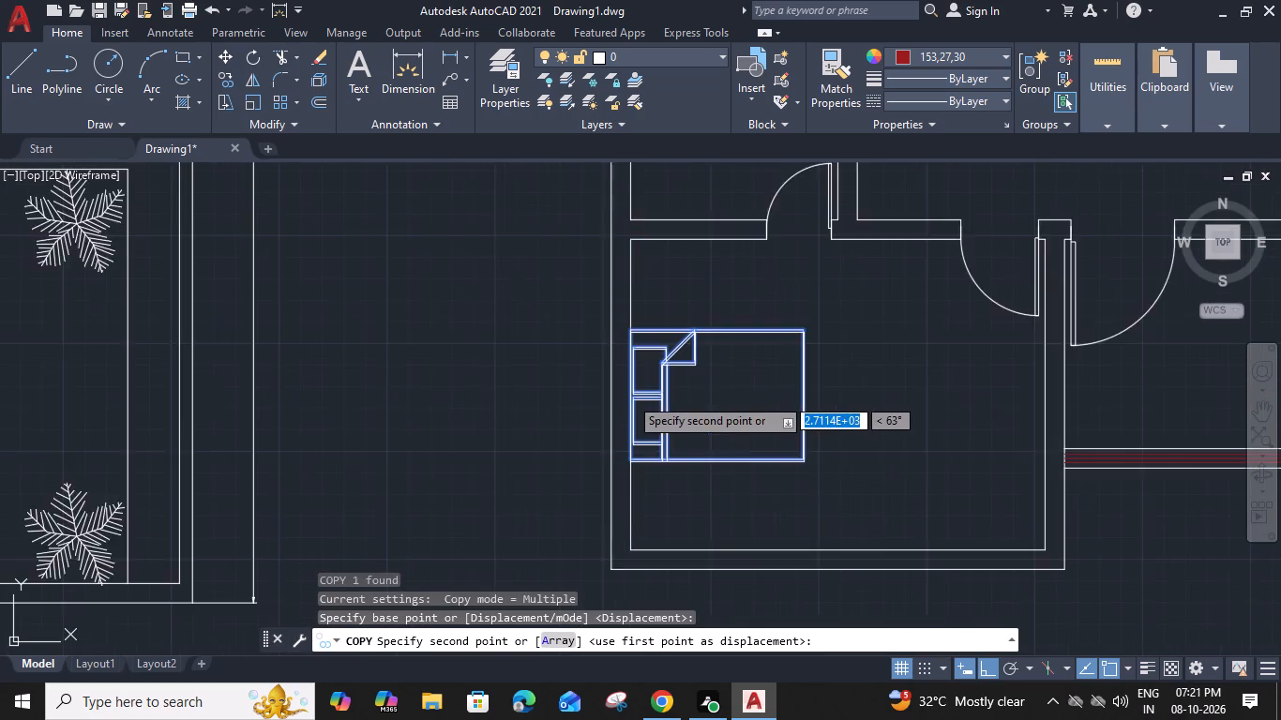
pyautogui.moveTo(686, 196); pyautogui.dragTo(625, 518, button='middle')
pyautogui.moveTo(565, 182); pyautogui.dragTo(565, 242, button='middle')
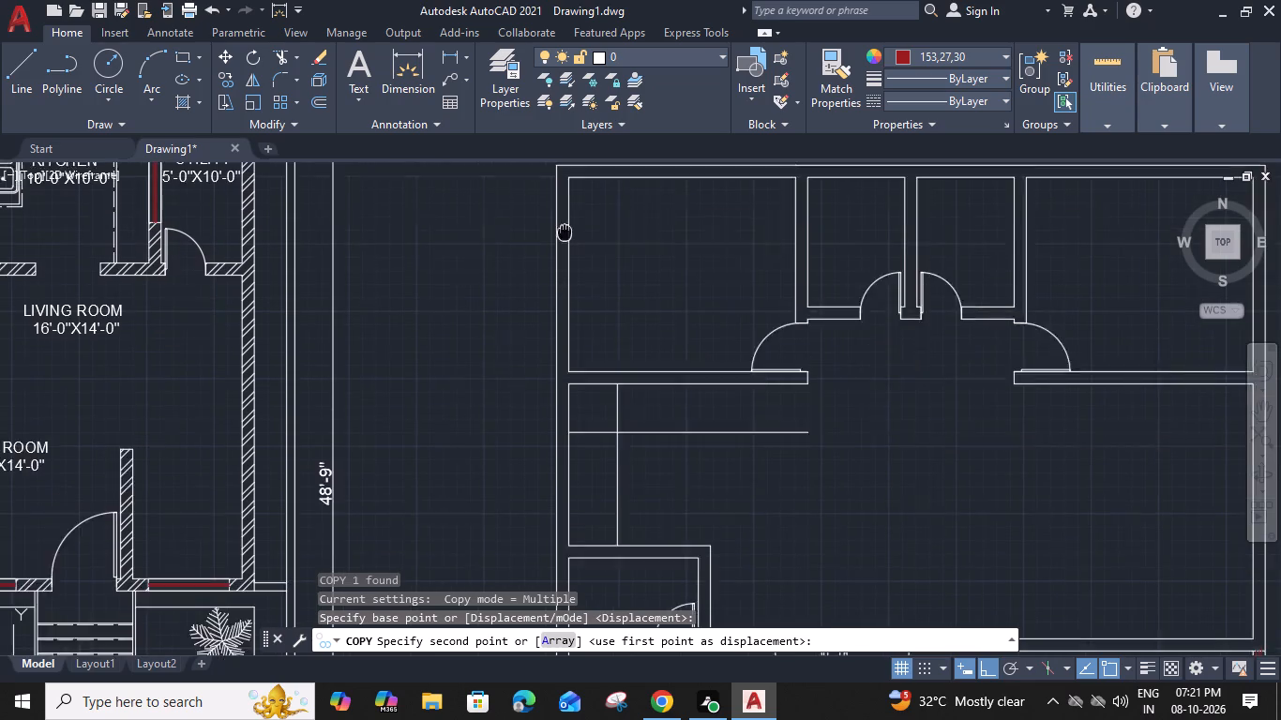
pyautogui.moveTo(565, 242); pyautogui.dragTo(564, 267, button='middle')
pyautogui.click(568, 329)
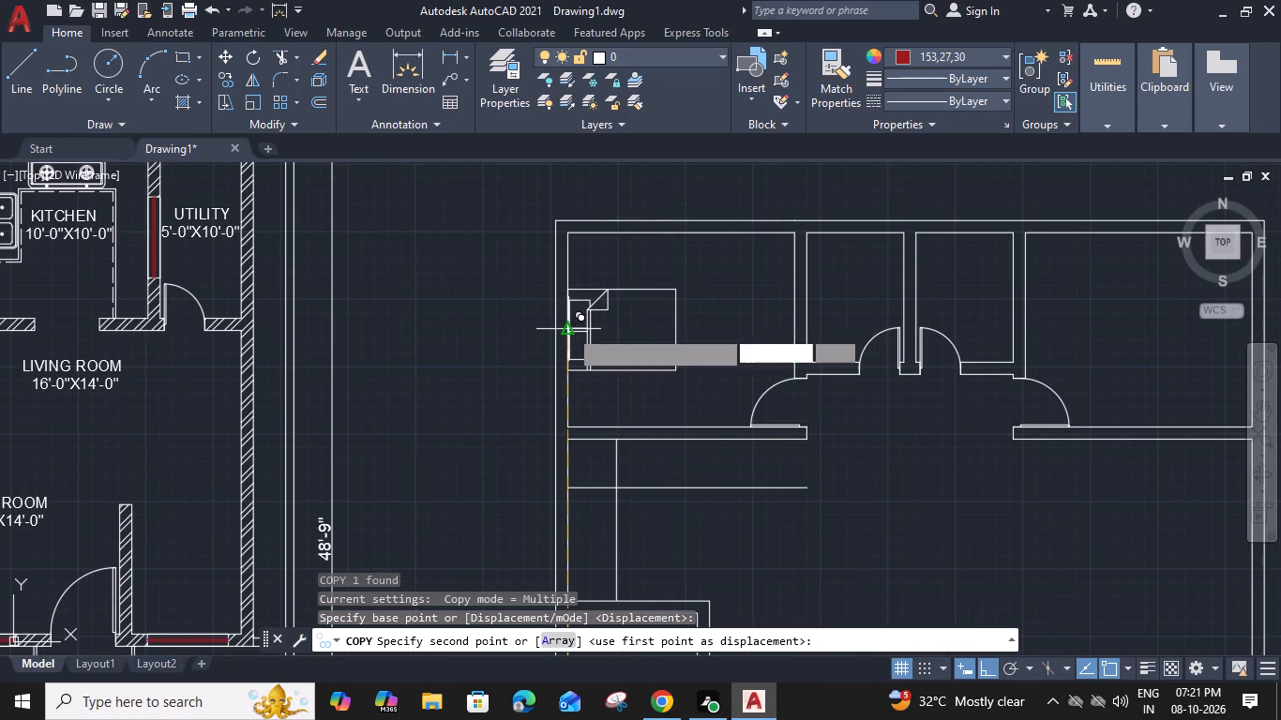
# Place another copy of the bed with its headboard at the midpoint of the upper-right room's west wall.
pyautogui.moveTo(892, 307); pyautogui.dragTo(850, 315, button='middle')
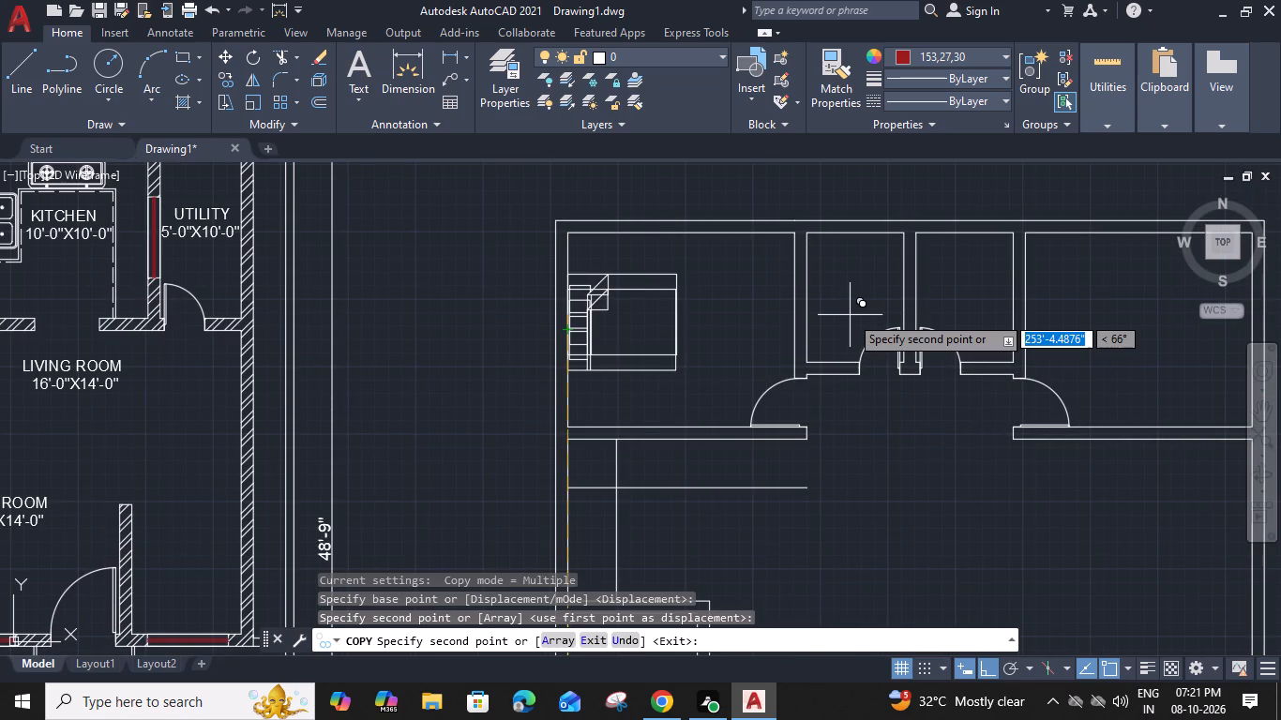
pyautogui.moveTo(850, 315); pyautogui.dragTo(527, 296, button='middle')
pyautogui.click(662, 292)
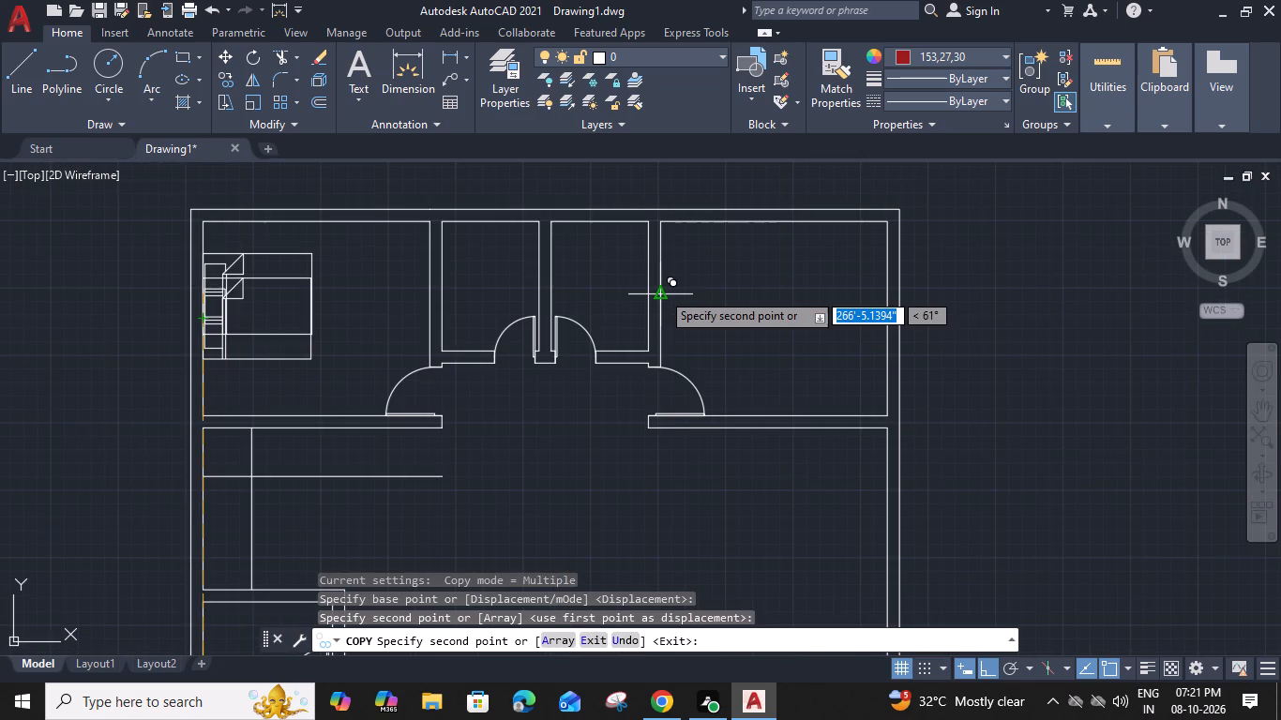
# Rotate the upper-right room's bed 180° about its upper-right corner so the pillows face east.
pyautogui.press('Escape')
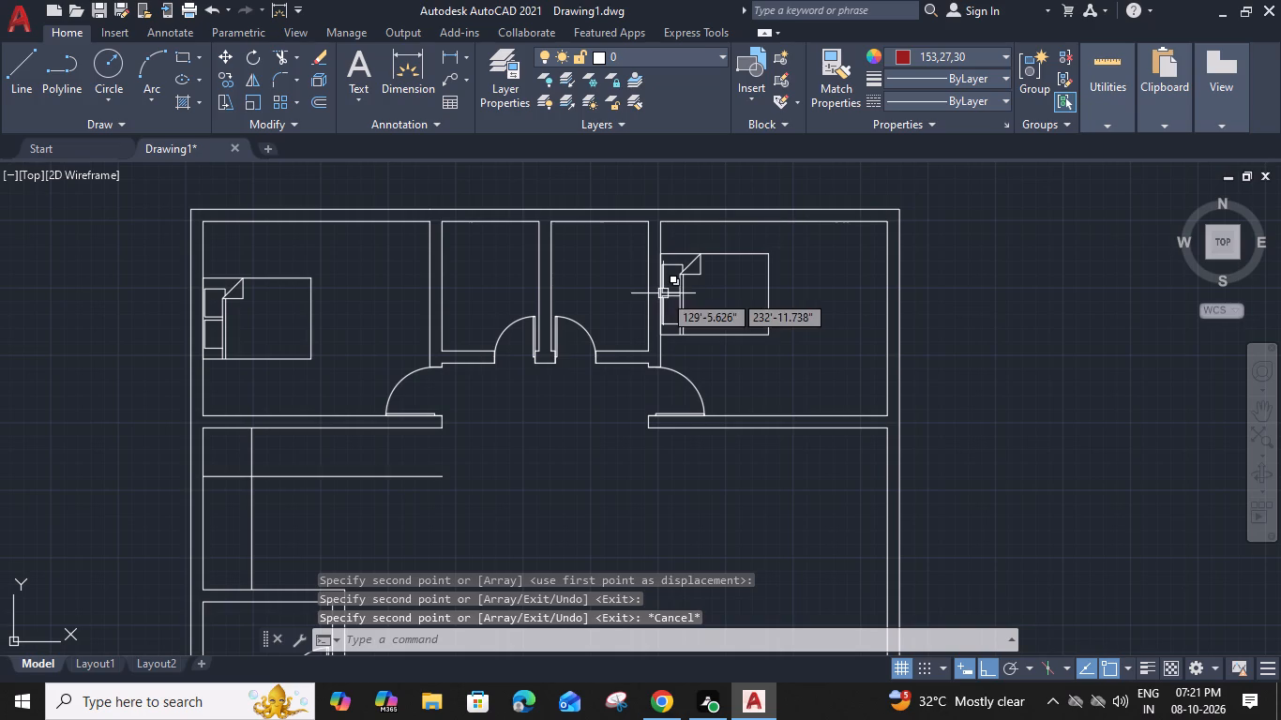
pyautogui.click(761, 330)
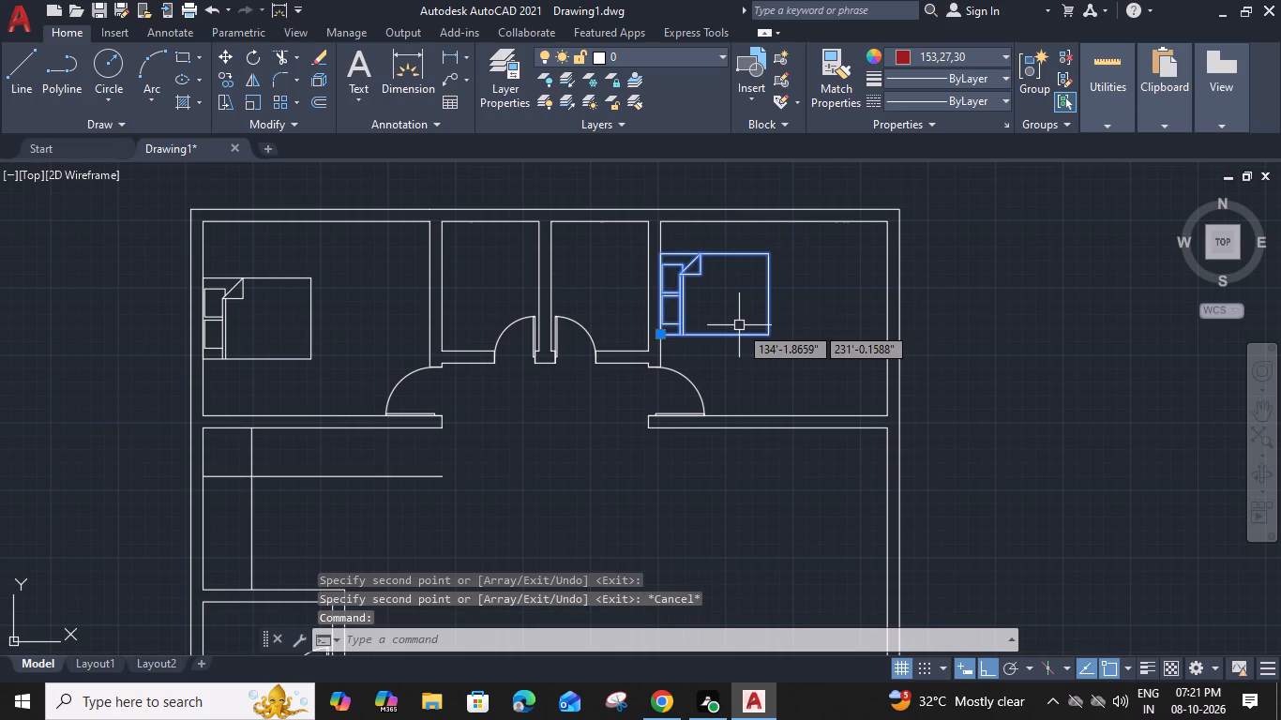
pyautogui.write('RO')
pyautogui.press('space')
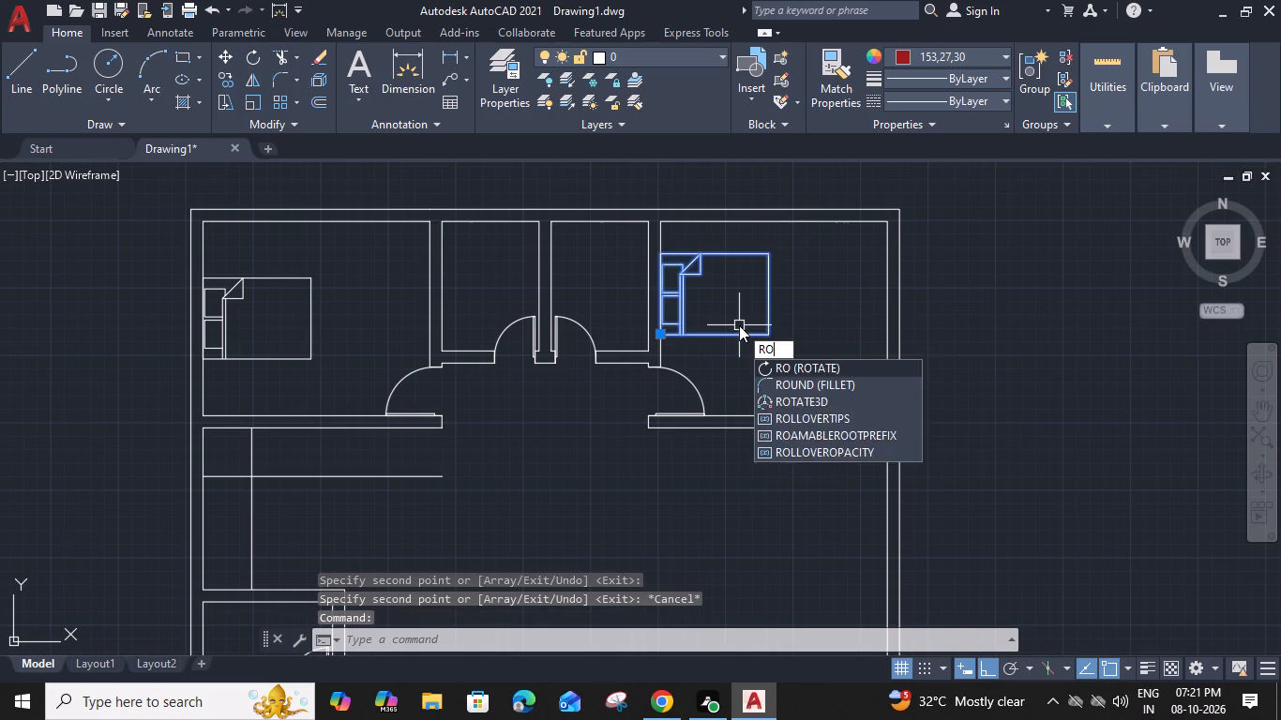
pyautogui.click(771, 253)
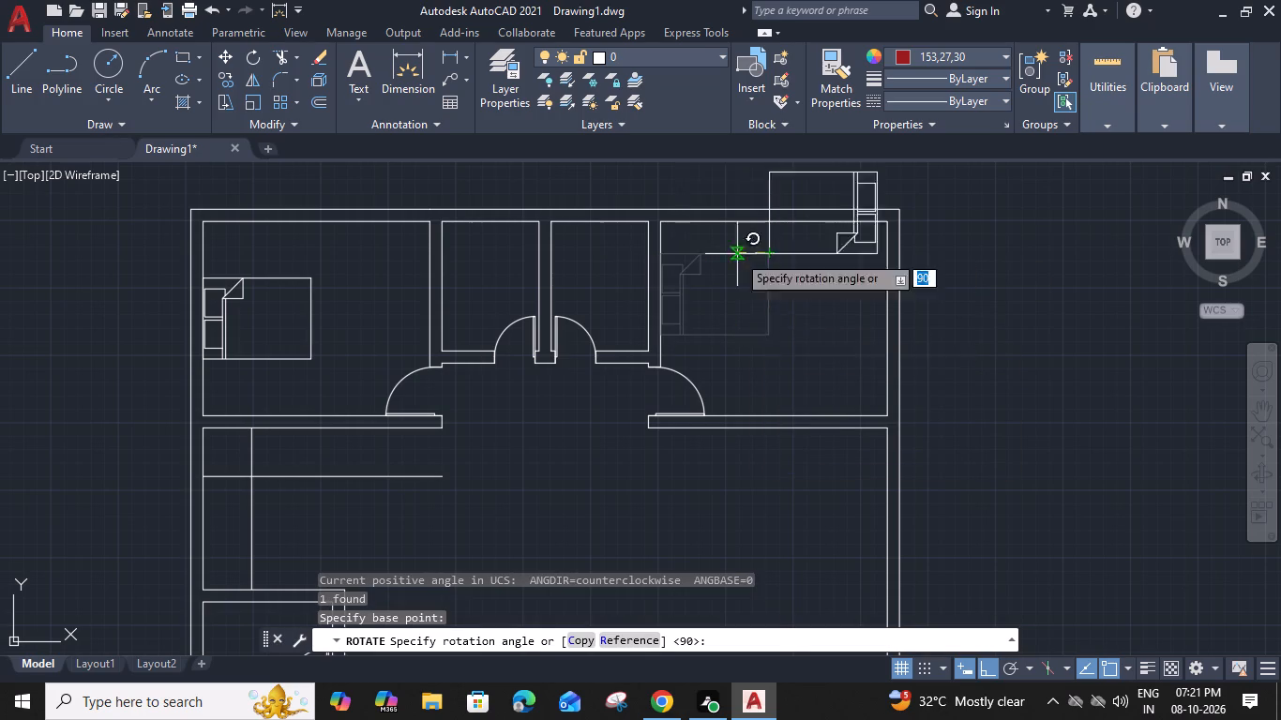
pyautogui.scroll(3, 742, 258)
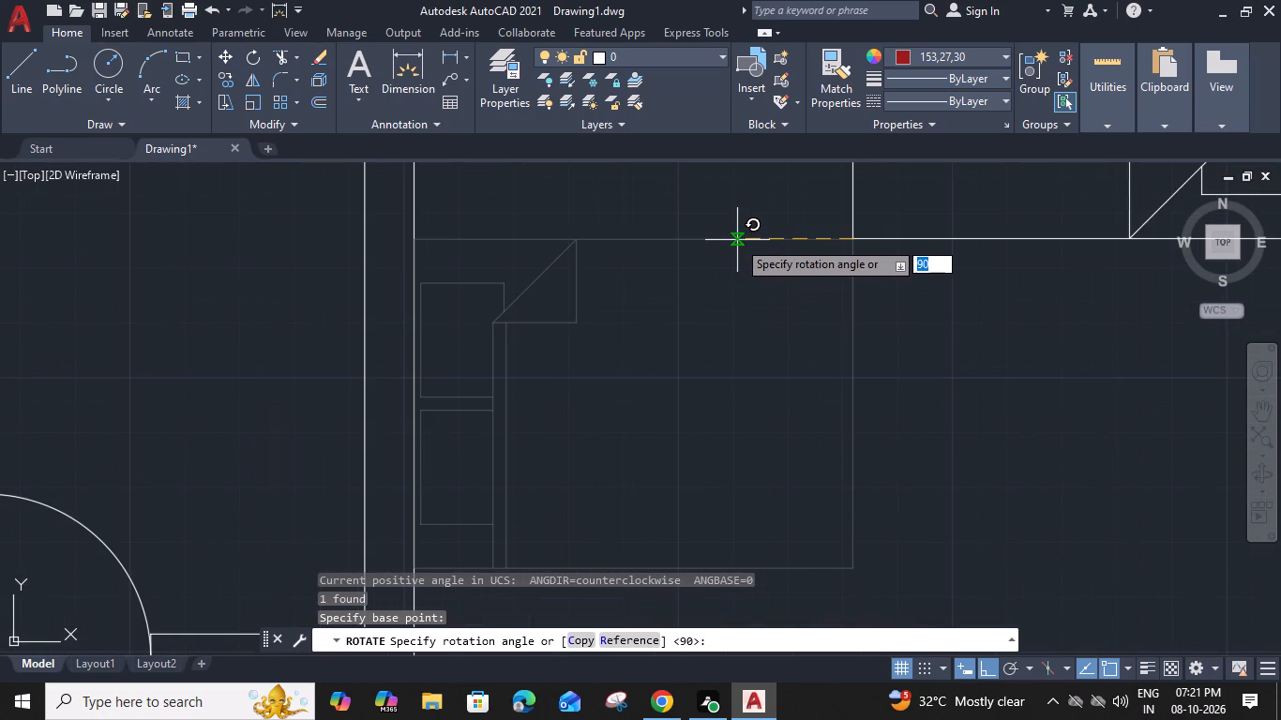
pyautogui.click(737, 239)
pyautogui.scroll(-3, 737, 239)
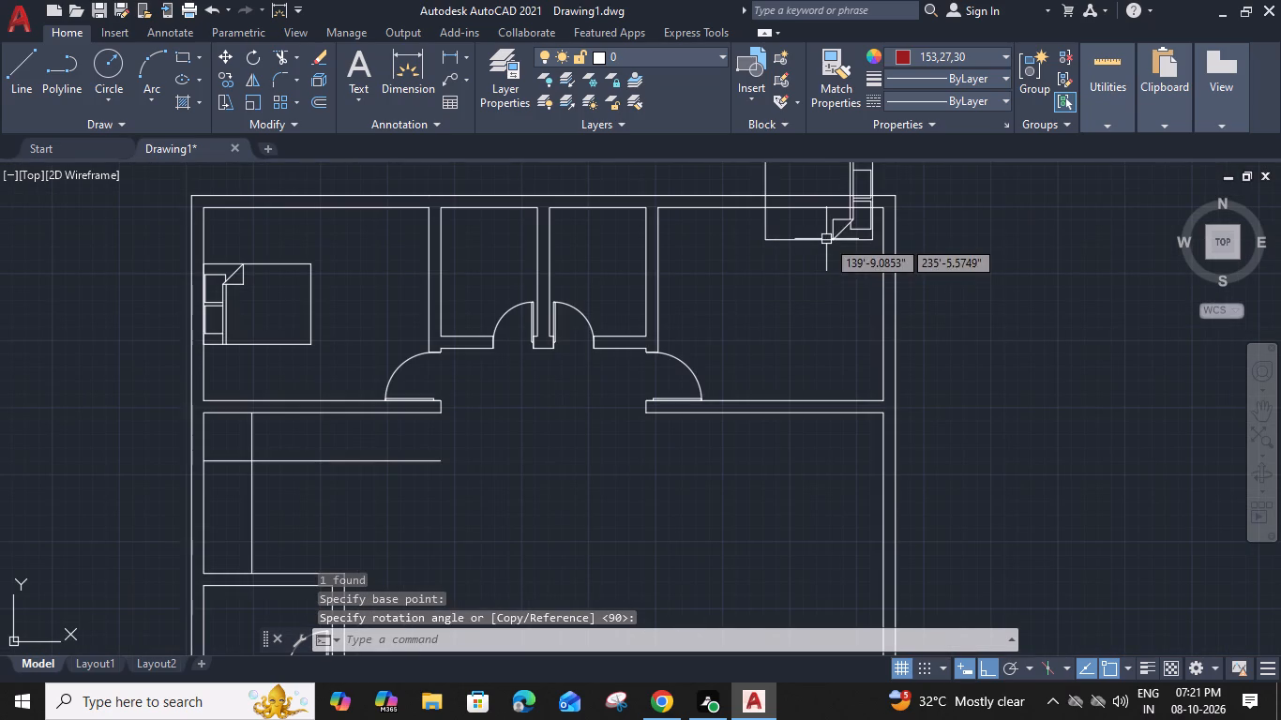
# Move the rotated bed by its headboard midpoint to the midpoint of the upper-right room's east wall inner face.
pyautogui.click(826, 239)
pyautogui.write('M')
pyautogui.press('space')
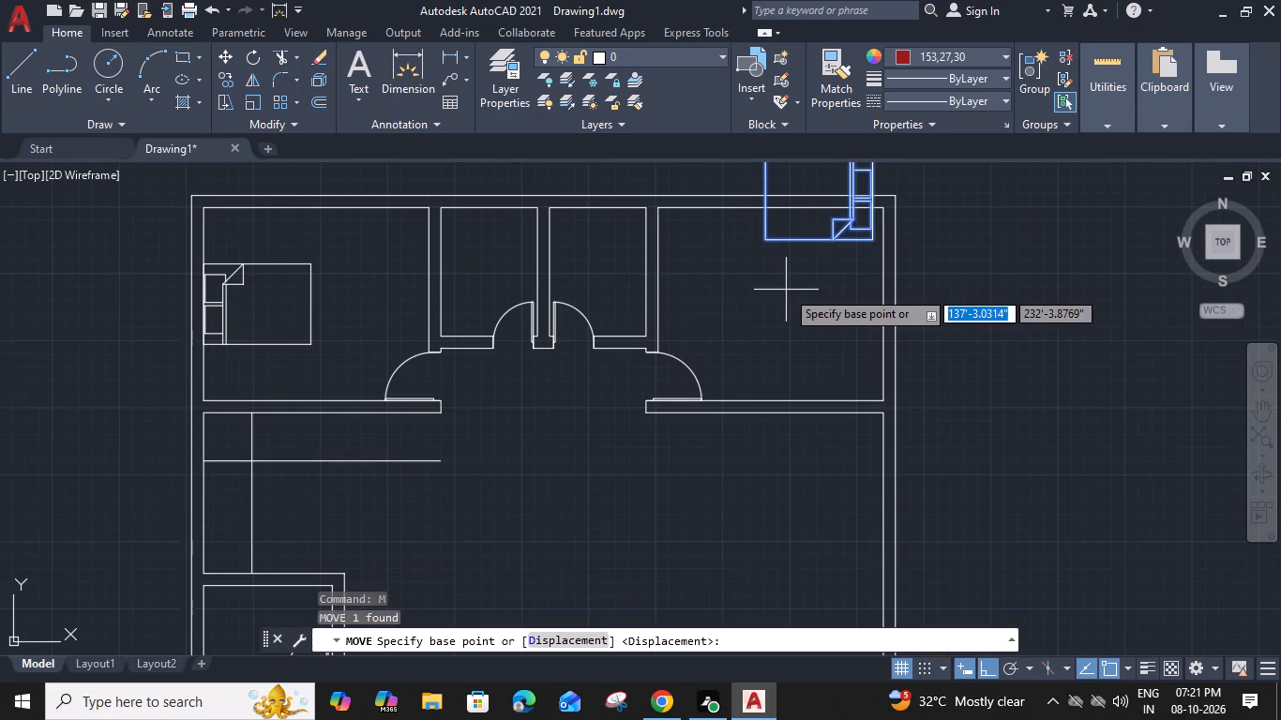
pyautogui.scroll(3, 880, 199)
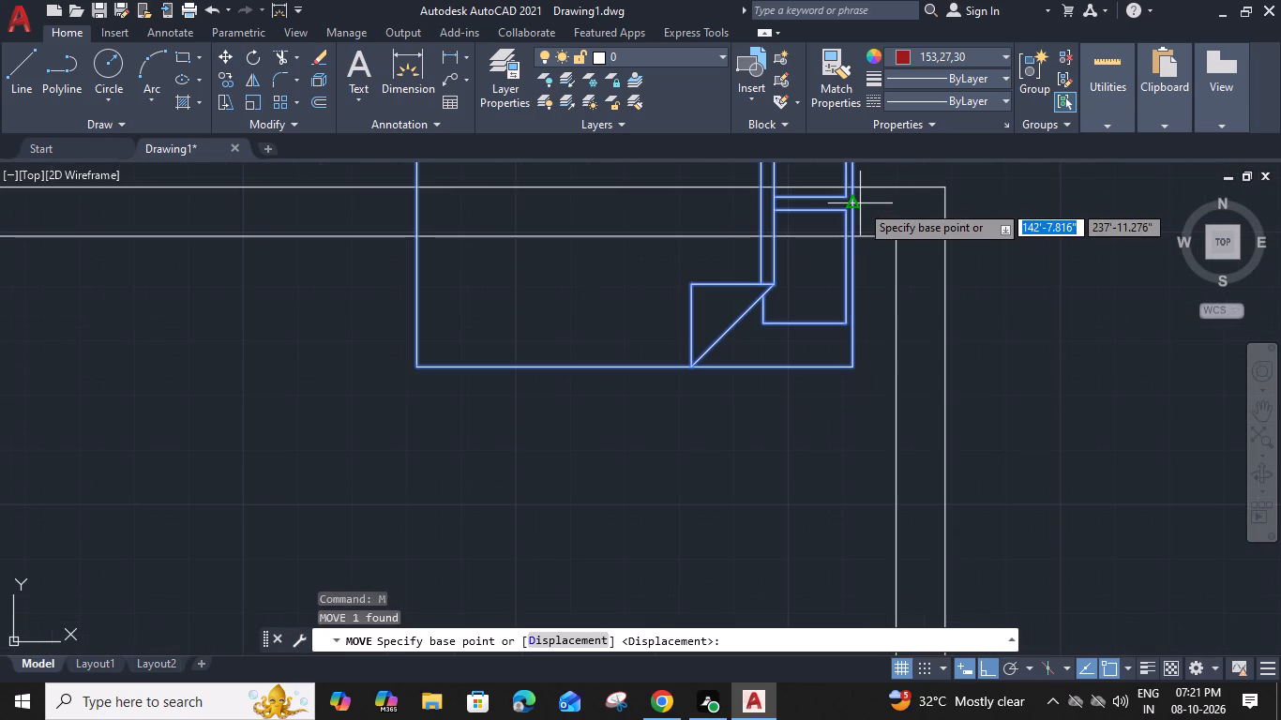
pyautogui.click(853, 202)
pyautogui.scroll(-4, 853, 202)
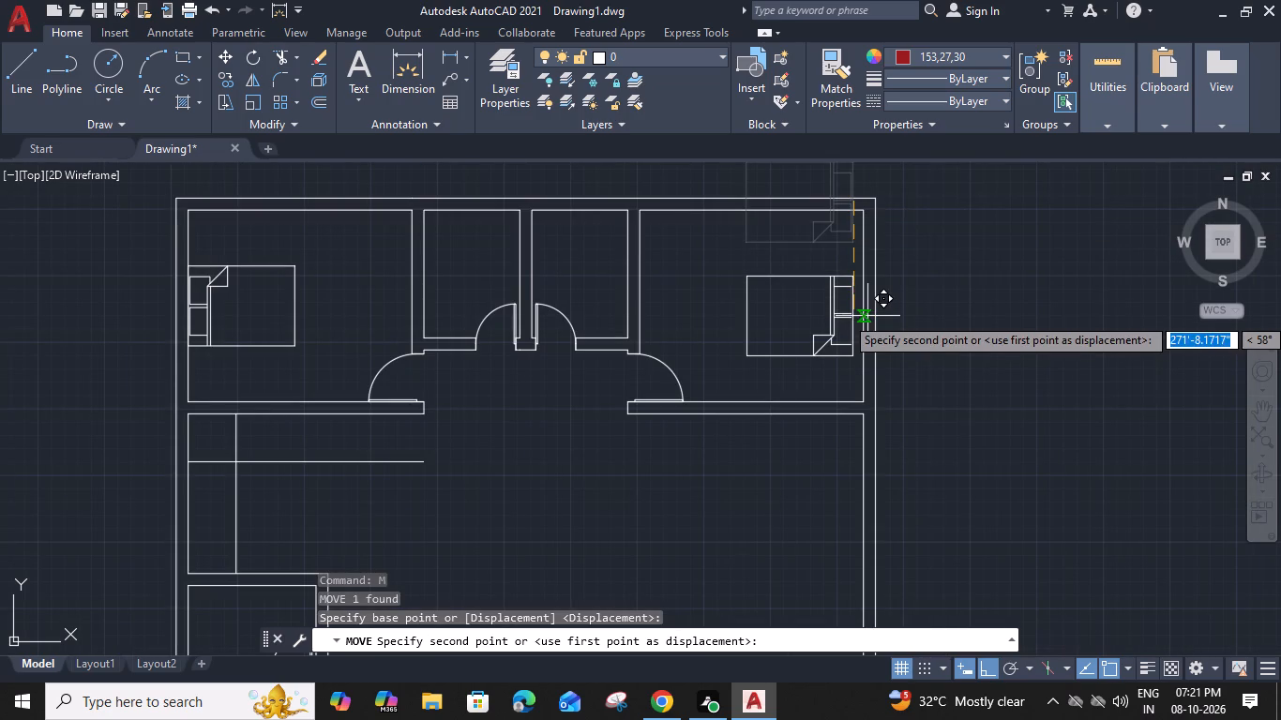
pyautogui.click(867, 308)
# Set the current colour to ByLayer and draw a vertical line across the central hall, from below the upper-right door's swing to the lower wall.
pyautogui.scroll(-1, 715, 340)
pyautogui.moveTo(698, 343); pyautogui.dragTo(701, 343, button='middle')
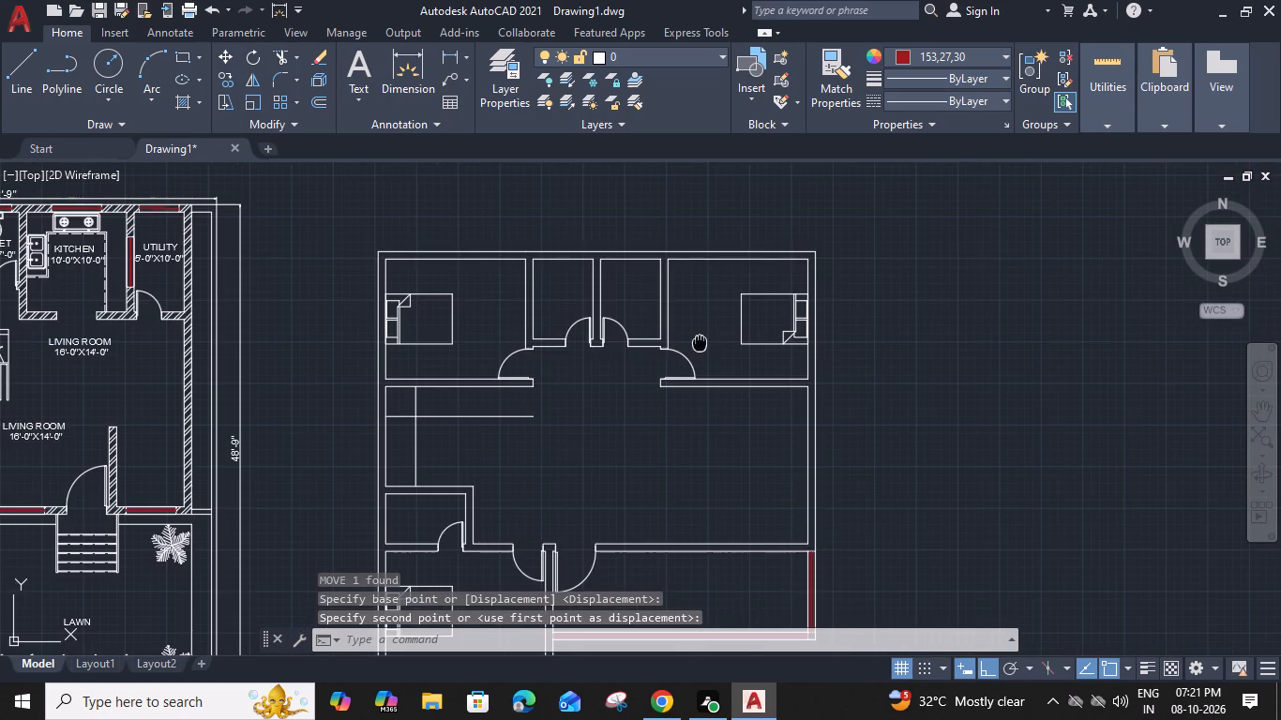
pyautogui.moveTo(701, 343); pyautogui.dragTo(761, 234, button='middle')
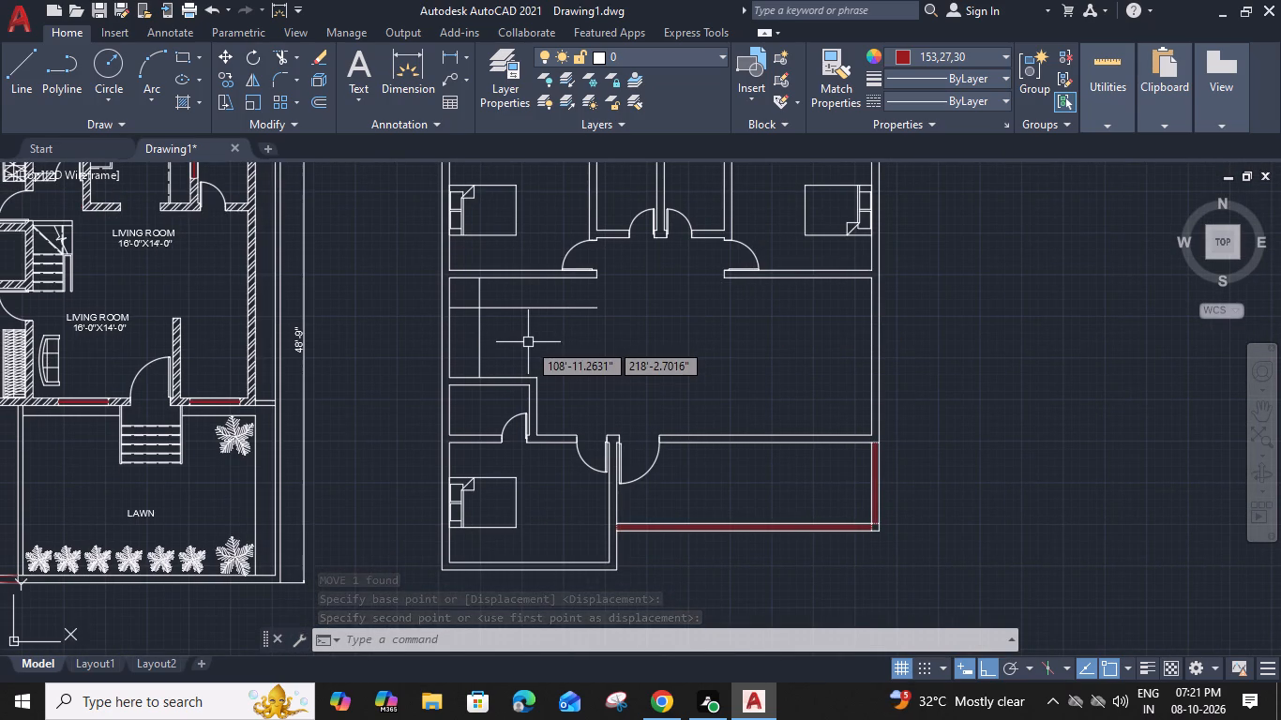
pyautogui.moveTo(649, 349); pyautogui.dragTo(613, 305, button='middle')
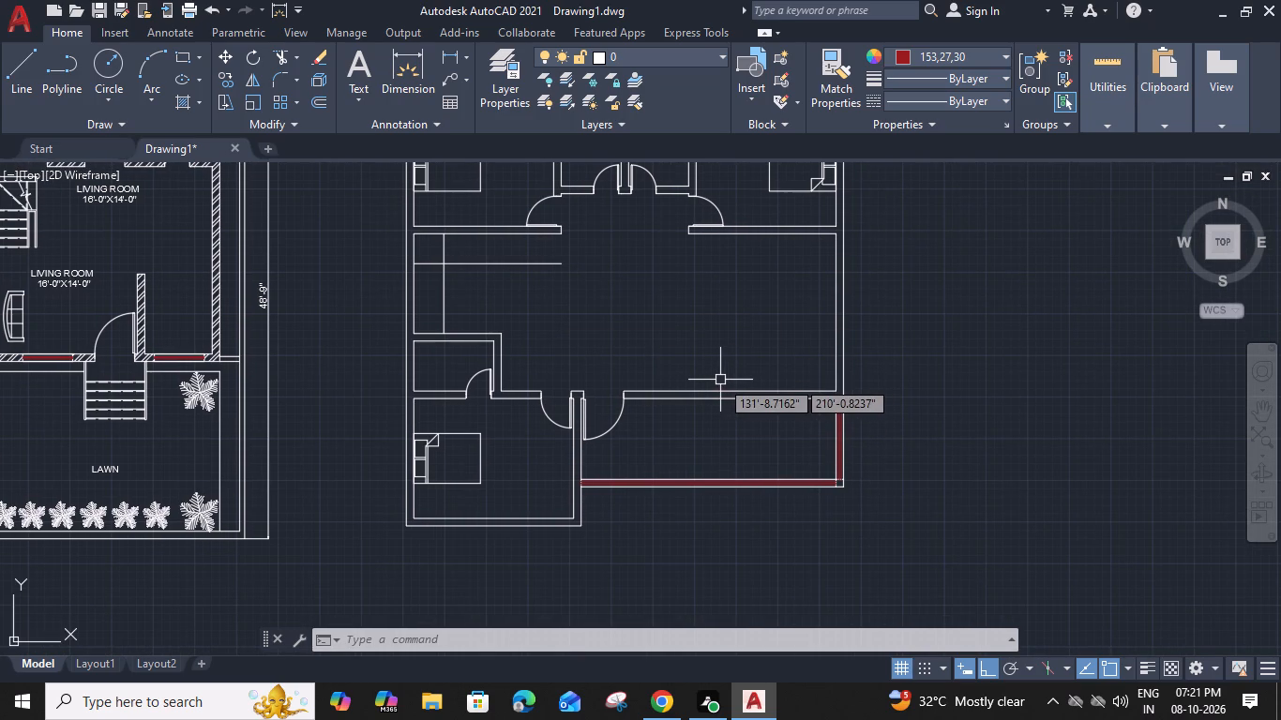
pyautogui.scroll(1, 720, 380)
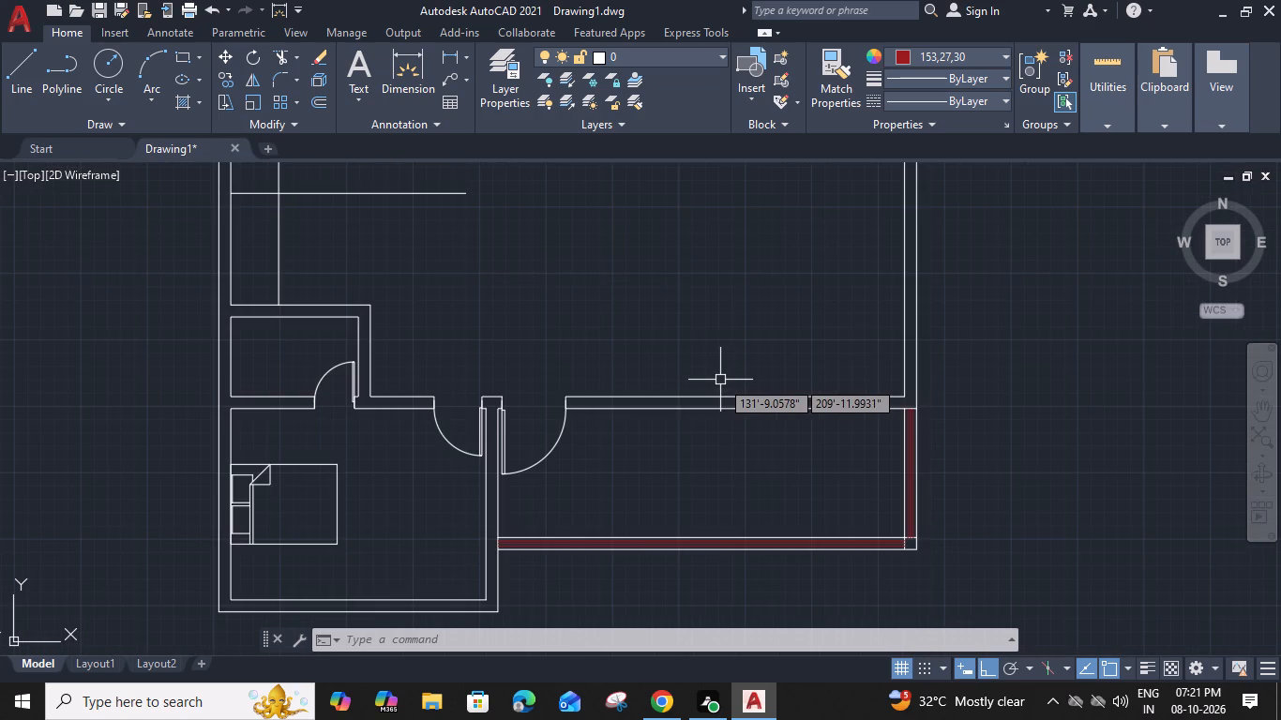
pyautogui.scroll(-1, 720, 380)
pyautogui.moveTo(719, 380); pyautogui.dragTo(673, 385, button='middle')
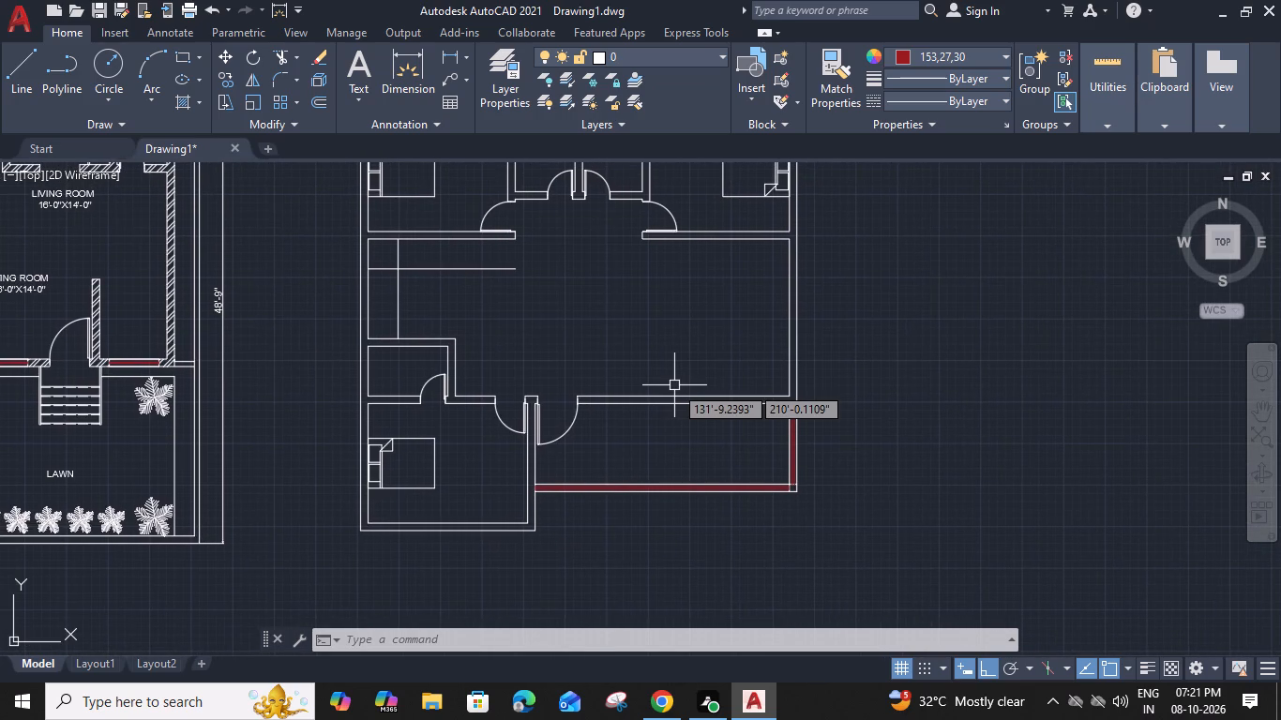
pyautogui.write('L')
pyautogui.press('space')
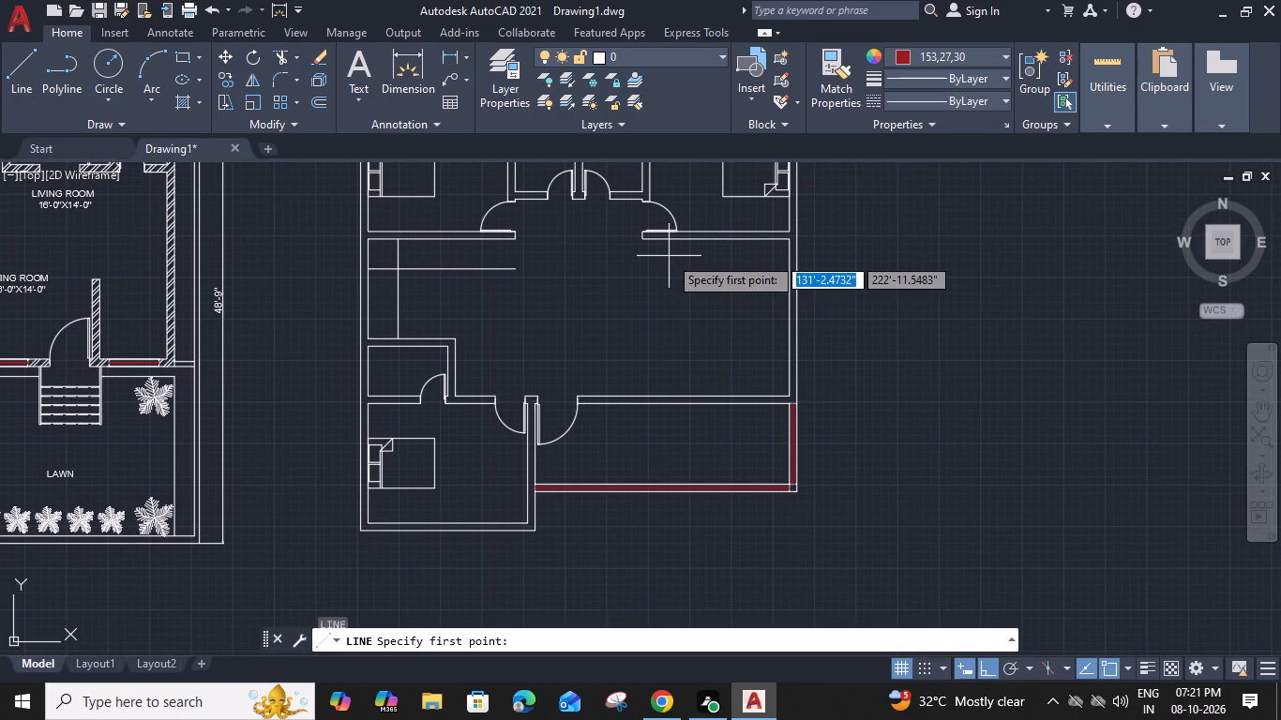
pyautogui.click(1007, 57)
pyautogui.click(968, 76)
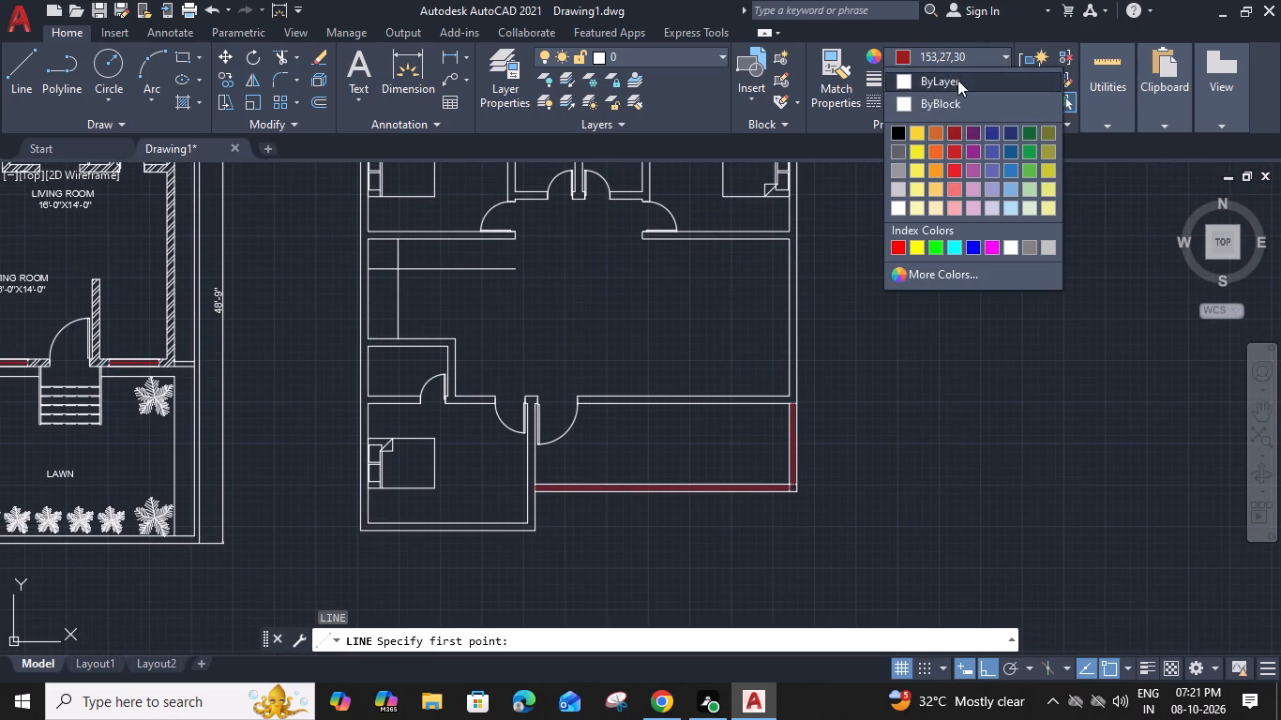
pyautogui.click(671, 238)
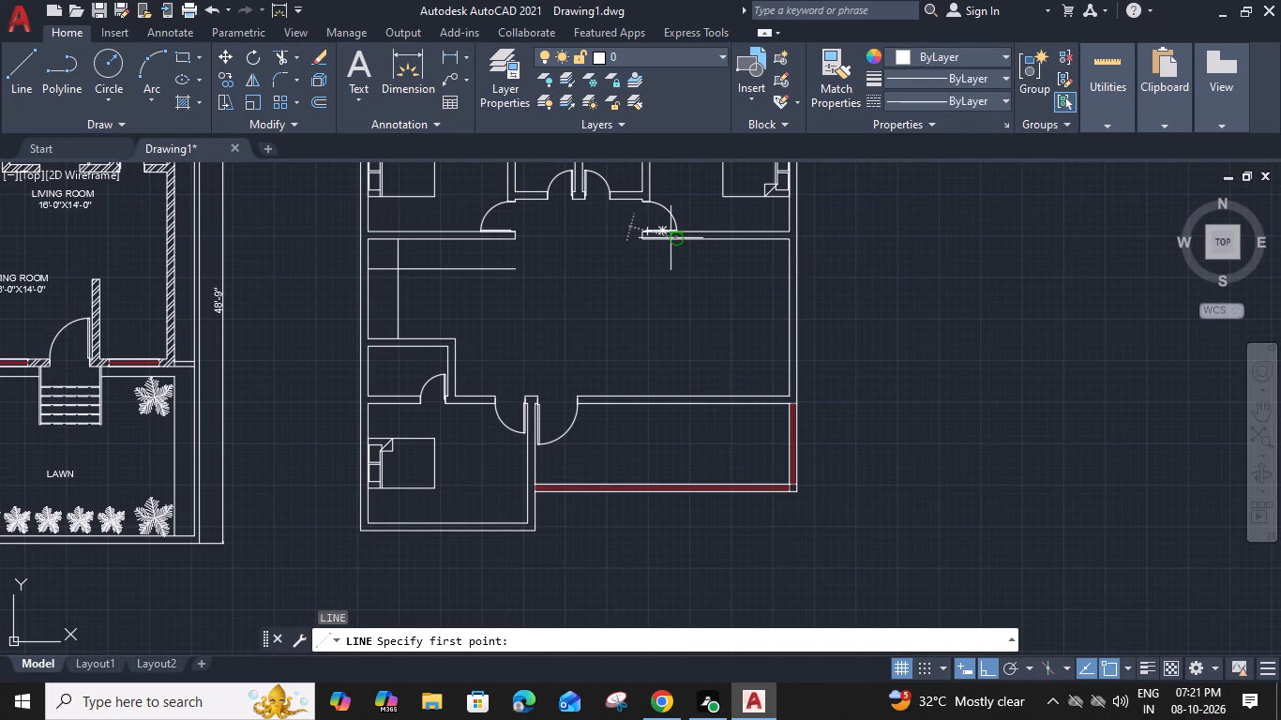
pyautogui.click(678, 395)
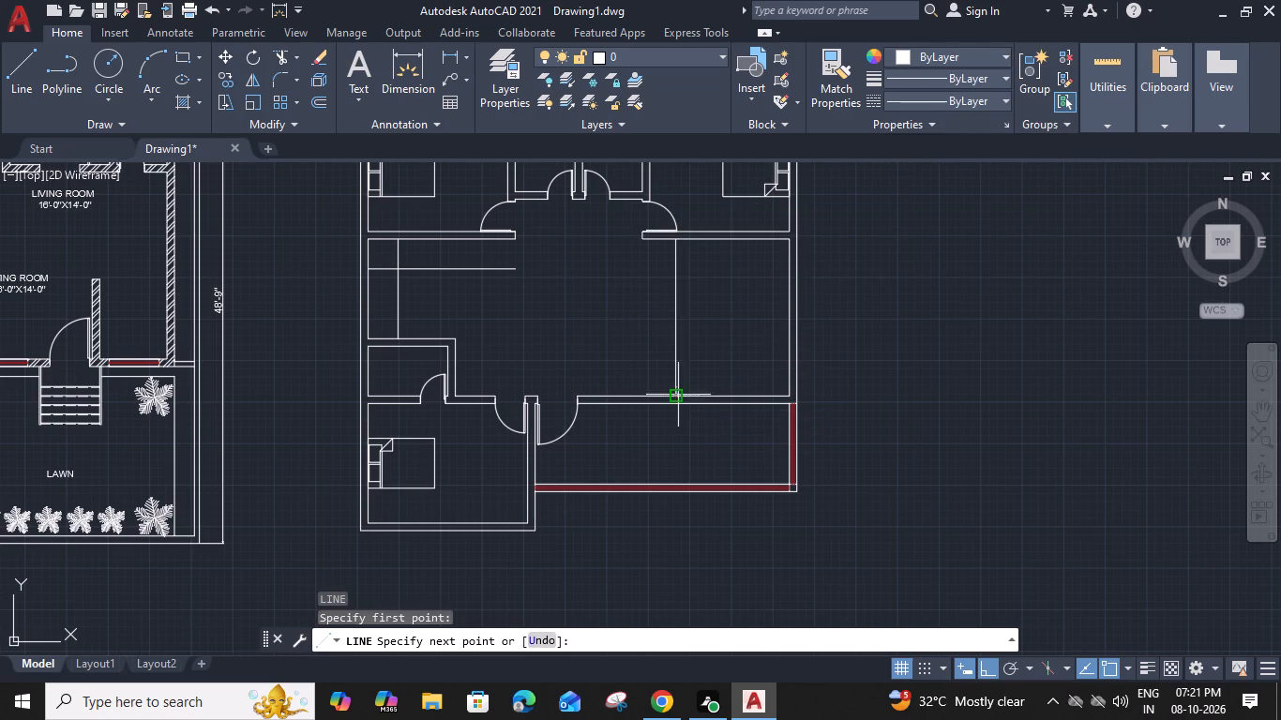
pyautogui.press('Escape')
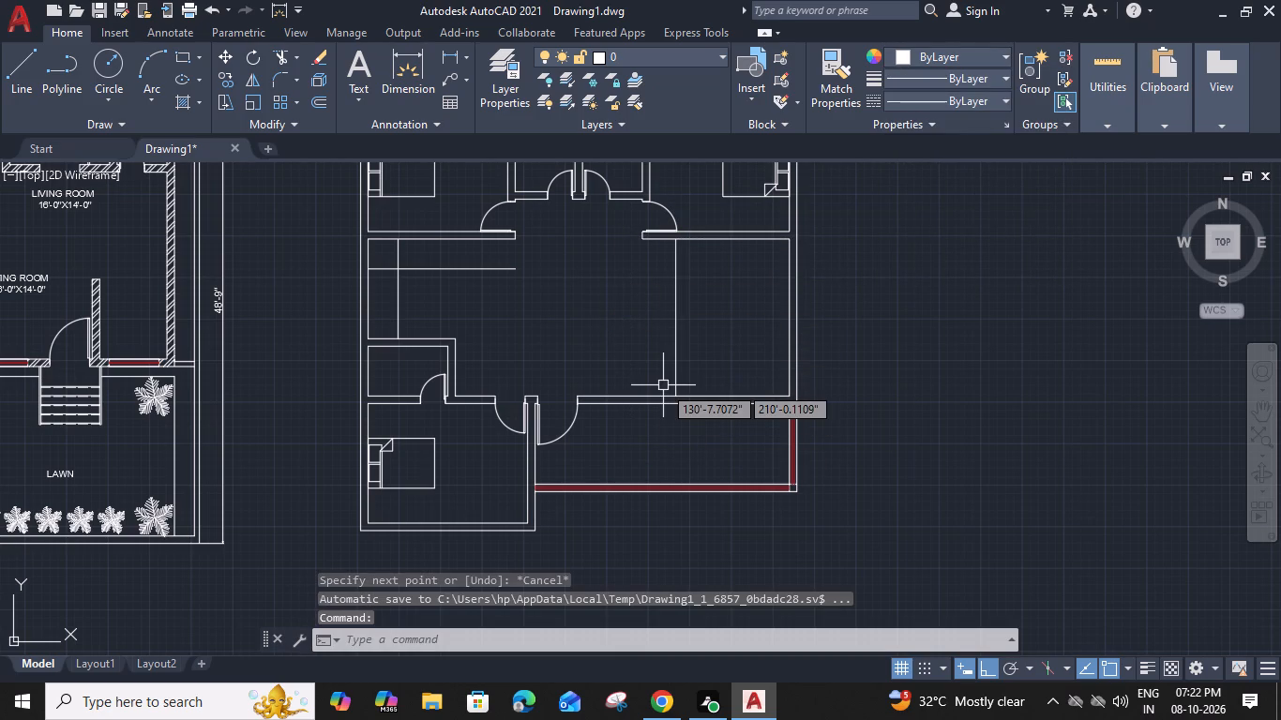
# Offset the new vertical line 6" to the west to form a partition wall.
pyautogui.scroll(2, 676, 288)
pyautogui.click(678, 302)
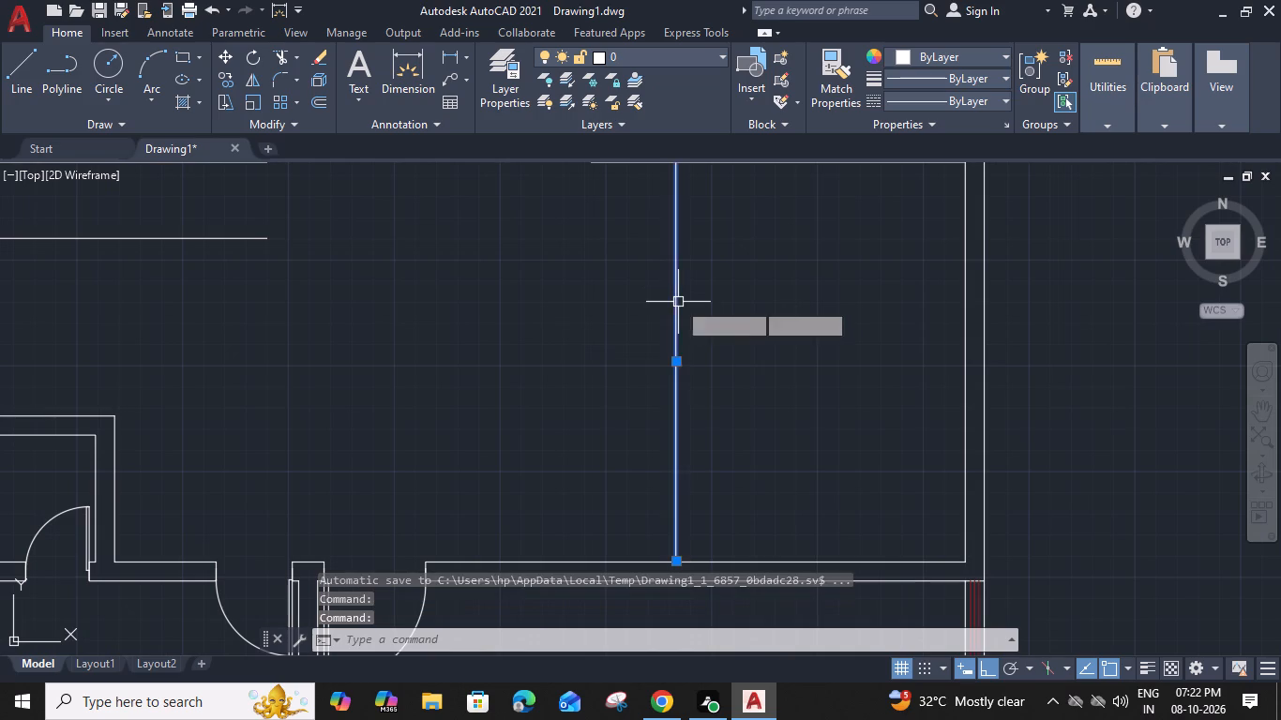
pyautogui.write('O 6"')
pyautogui.press('Return')
pyautogui.click(582, 326)
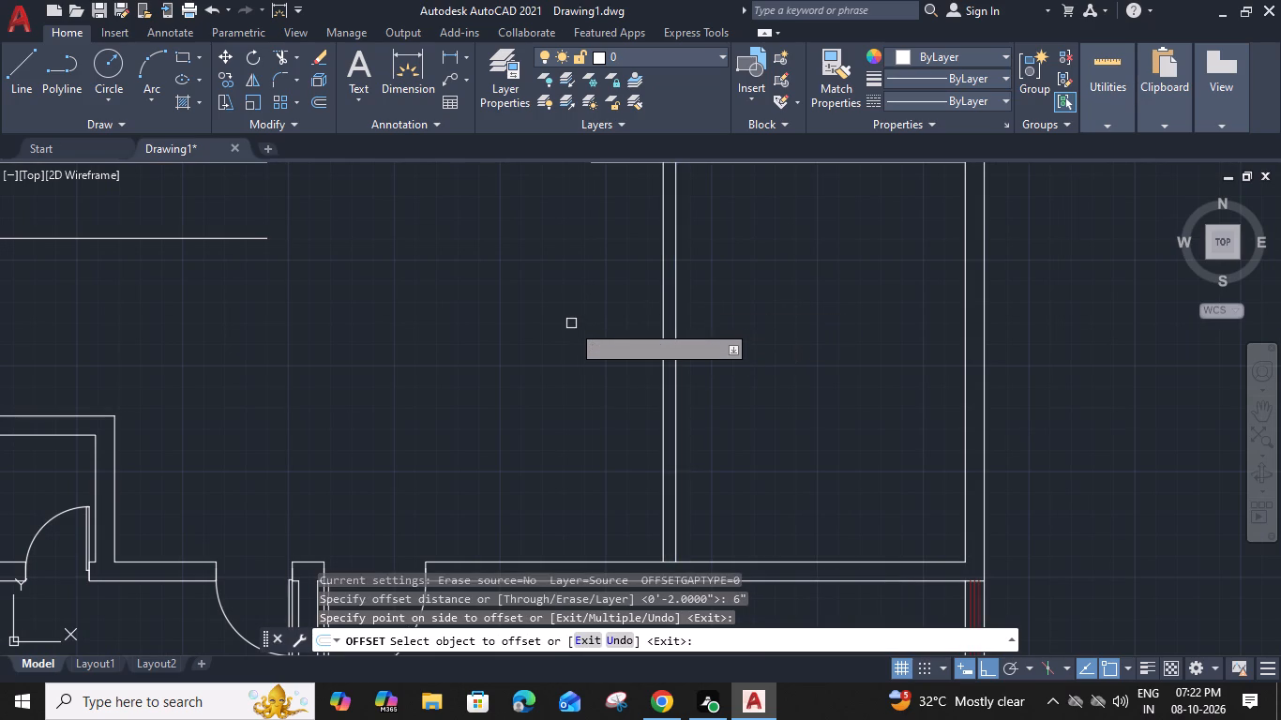
pyautogui.press('Escape')
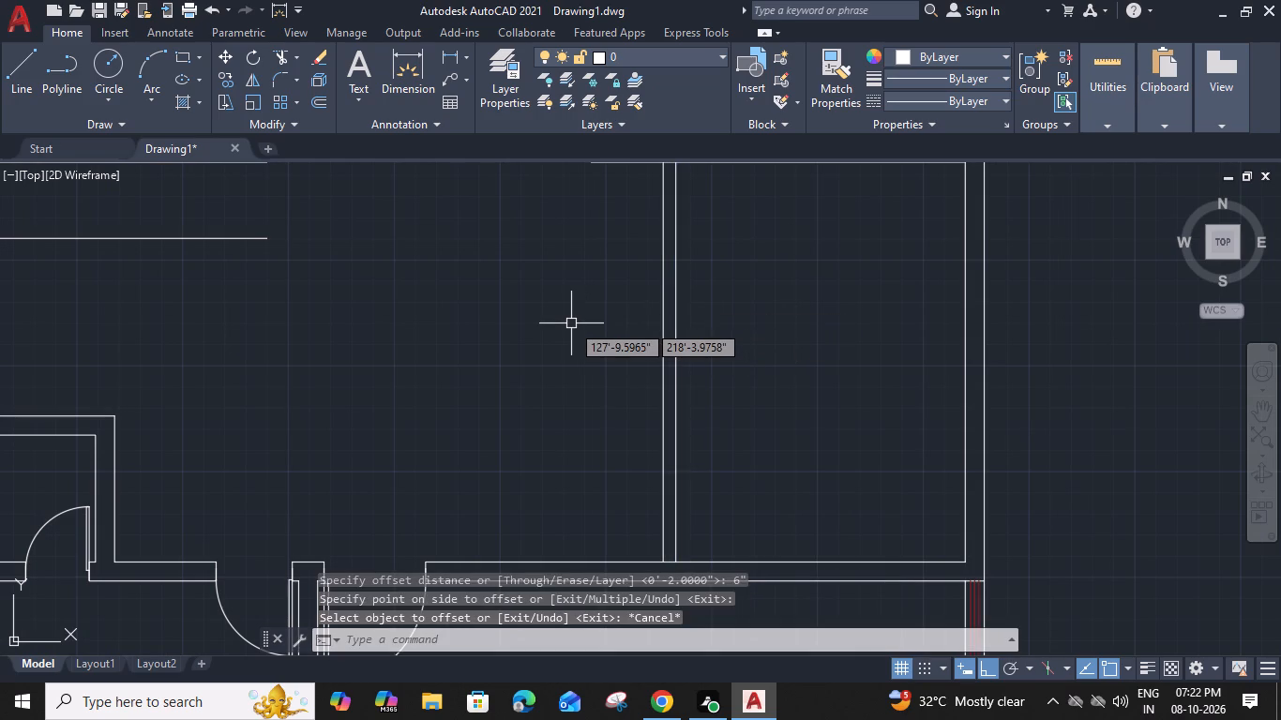
# Draw a short horizontal line between the two partition lines, partway up the hall, as the wall's end cap.
pyautogui.write('L')
pyautogui.press('space')
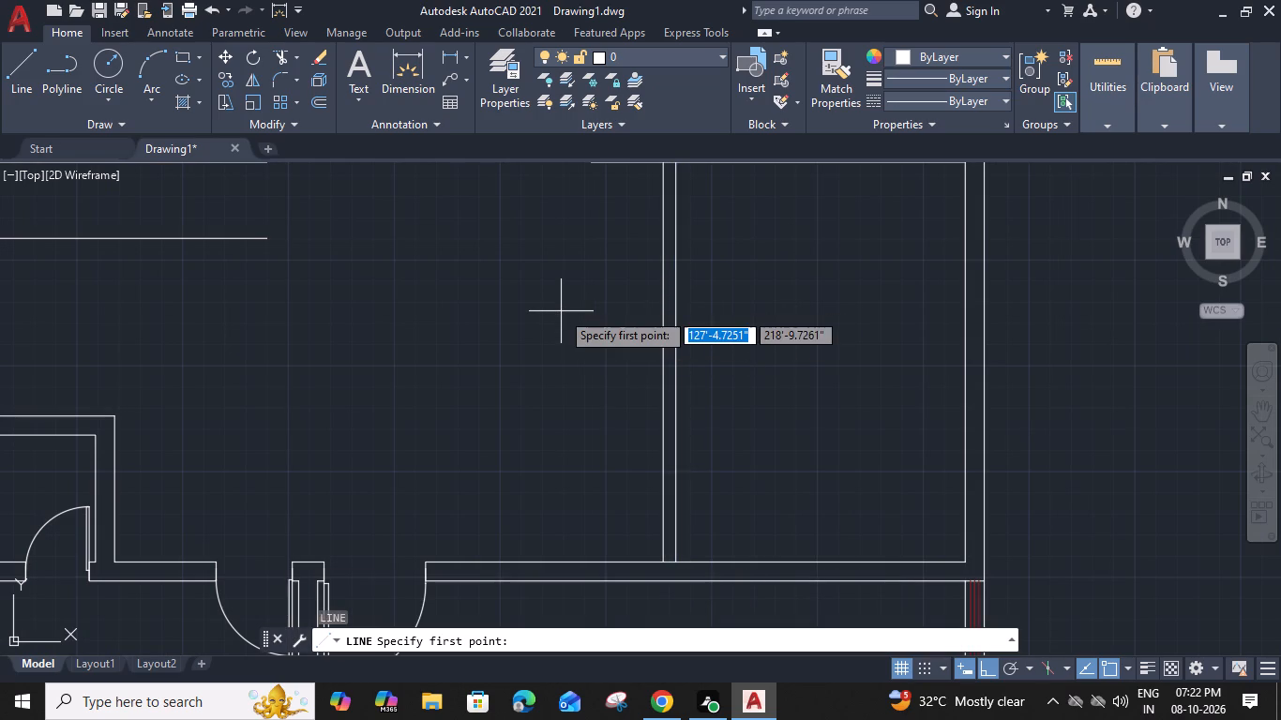
pyautogui.click(663, 300)
pyautogui.click(677, 303)
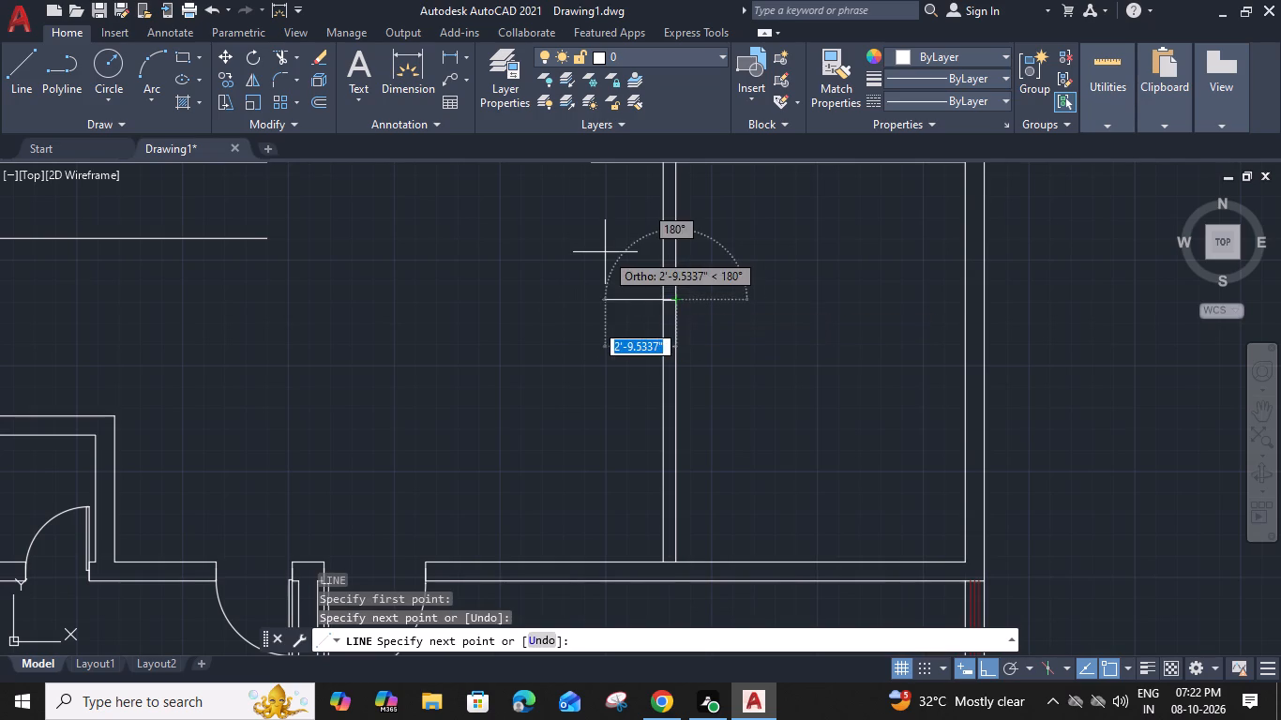
pyautogui.press('Escape')
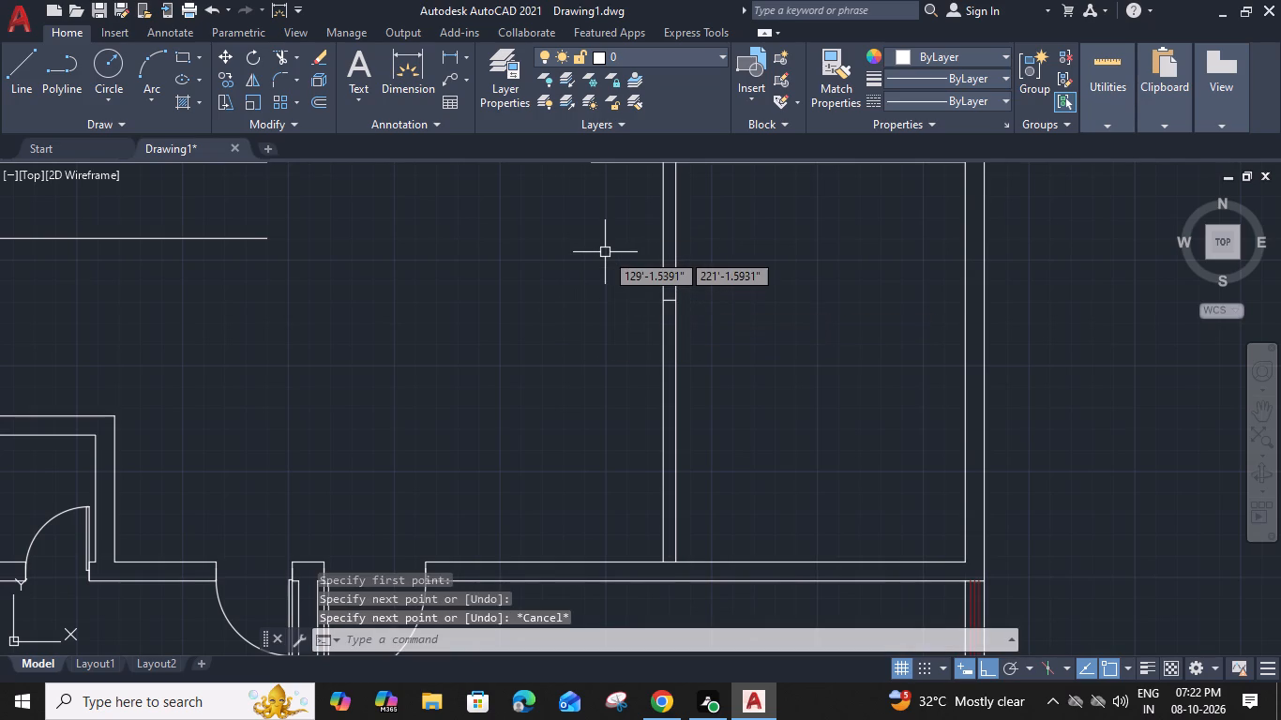
# Trim the lower wall's line between the partition faces and both partition lines above the end cap.
pyautogui.write('TR')
pyautogui.press('space')
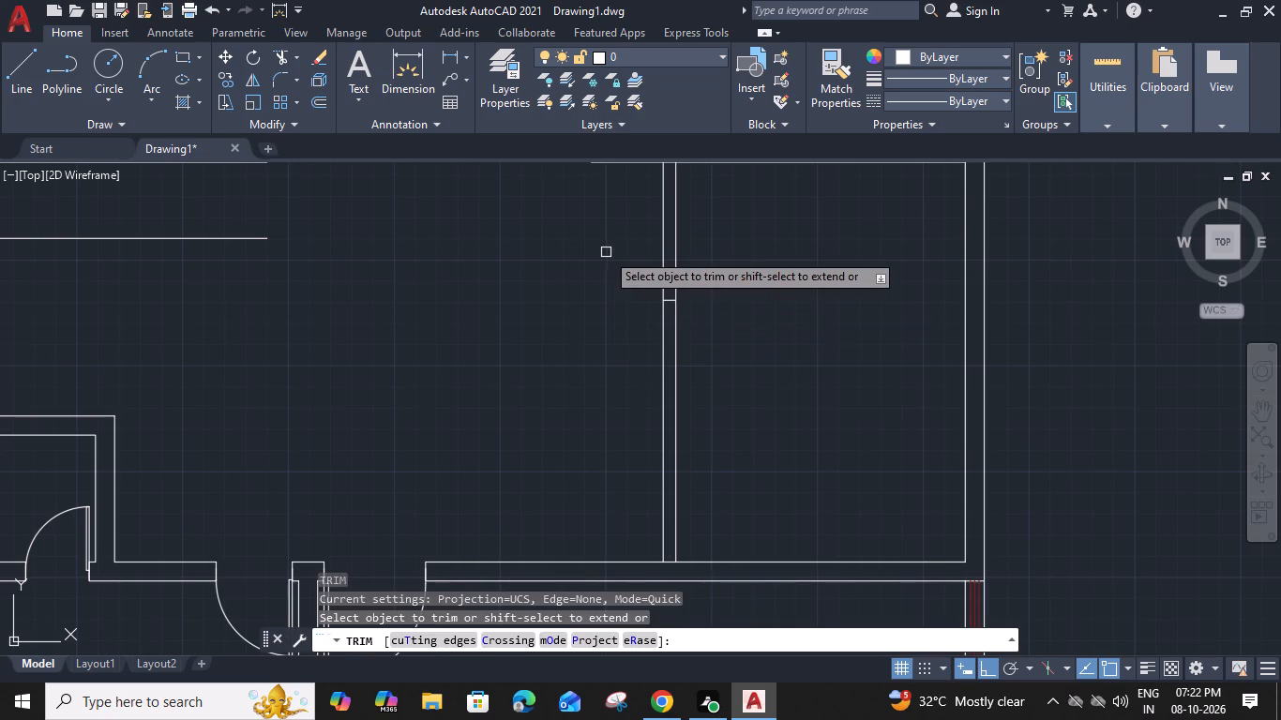
pyautogui.scroll(3, 661, 573)
pyautogui.click(702, 532)
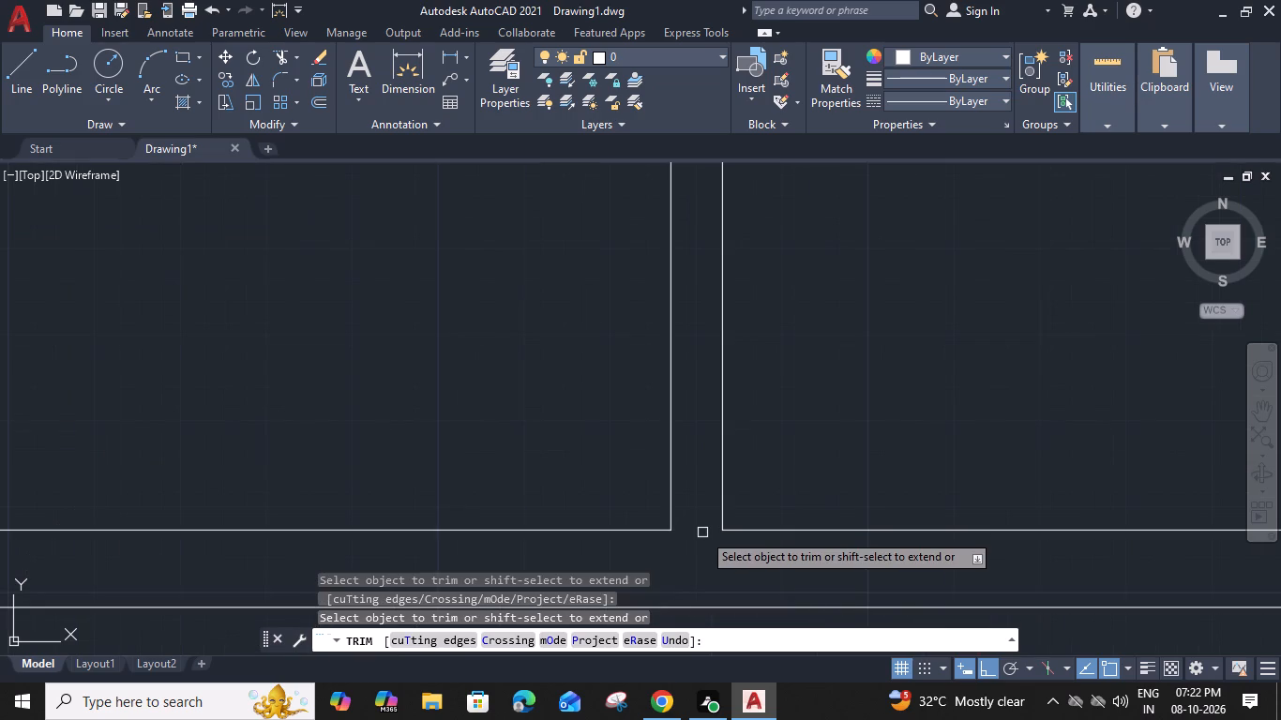
pyautogui.scroll(-2, 702, 532)
pyautogui.moveTo(774, 428); pyautogui.dragTo(740, 617, button='middle')
pyautogui.moveTo(698, 293); pyautogui.dragTo(771, 428, button='middle')
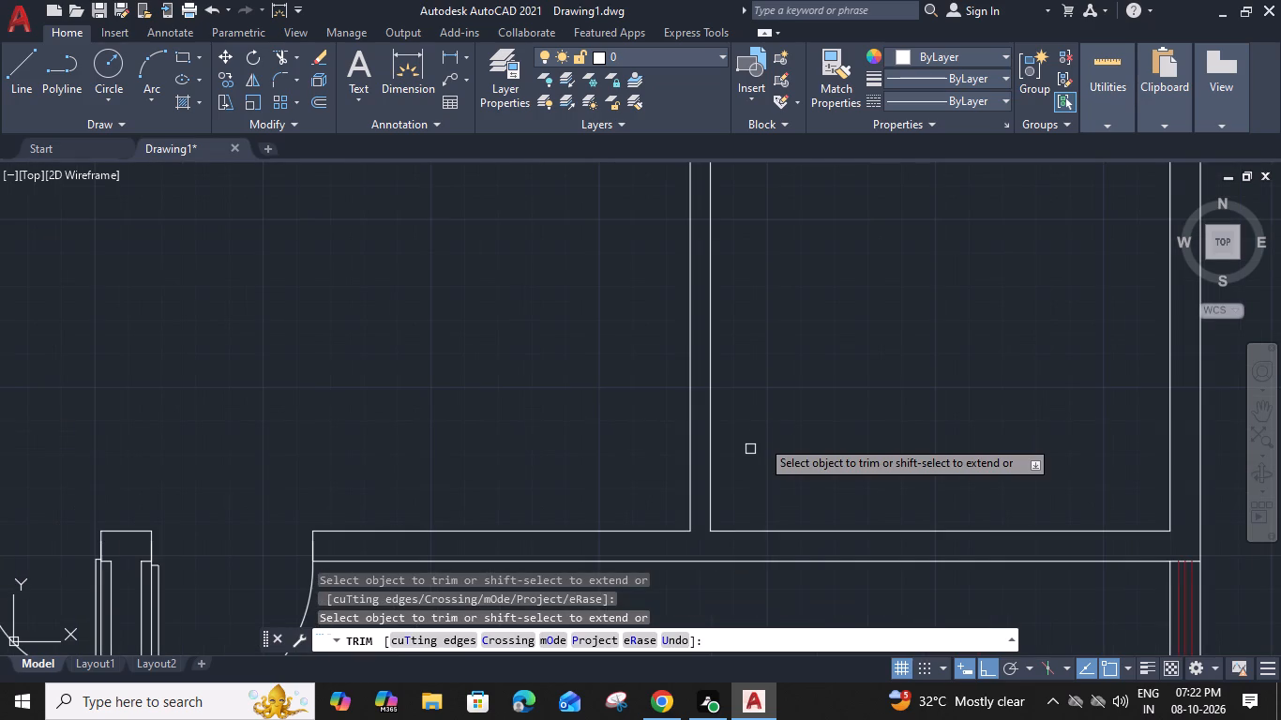
pyautogui.moveTo(771, 428); pyautogui.dragTo(692, 384, button='middle')
pyautogui.click(705, 292)
pyautogui.click(579, 313)
pyautogui.scroll(-2, 731, 337)
pyautogui.moveTo(752, 387); pyautogui.dragTo(718, 329, button='middle')
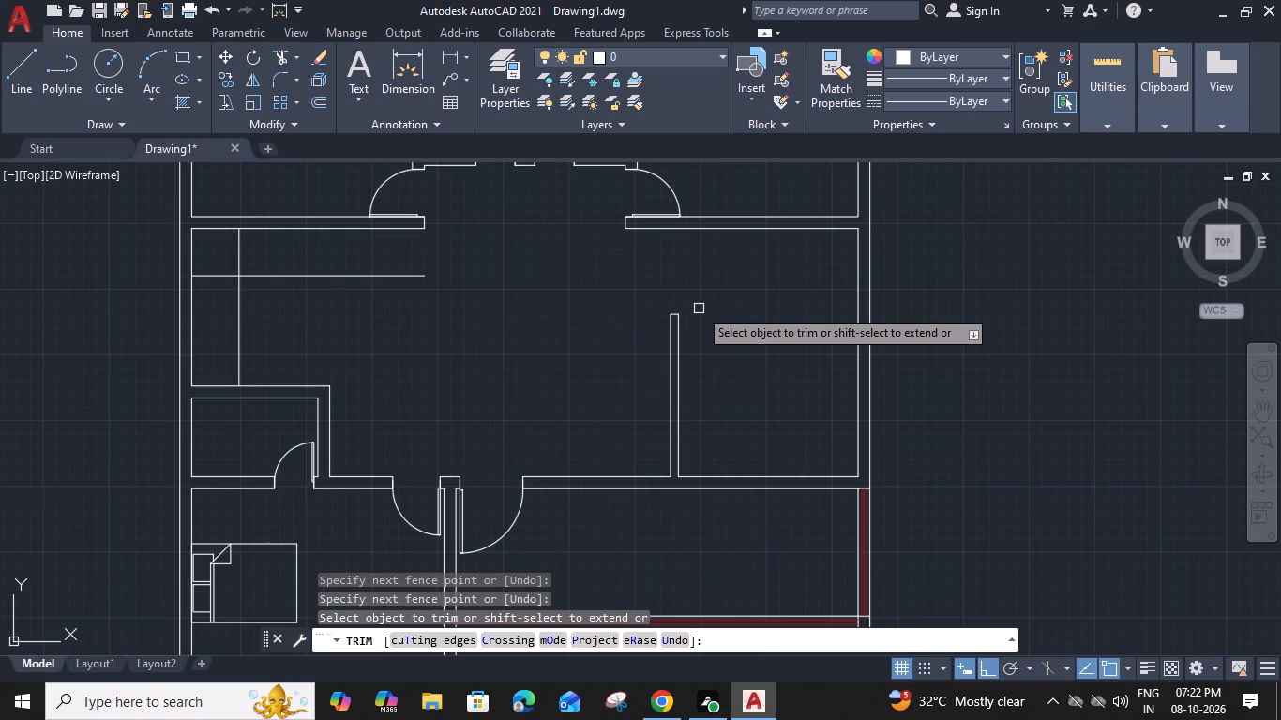
pyautogui.press('Escape')
# Draw a short vertical line across the lower wall's thickness, starting at the base of the partition's east face.
pyautogui.write('L')
pyautogui.press('space')
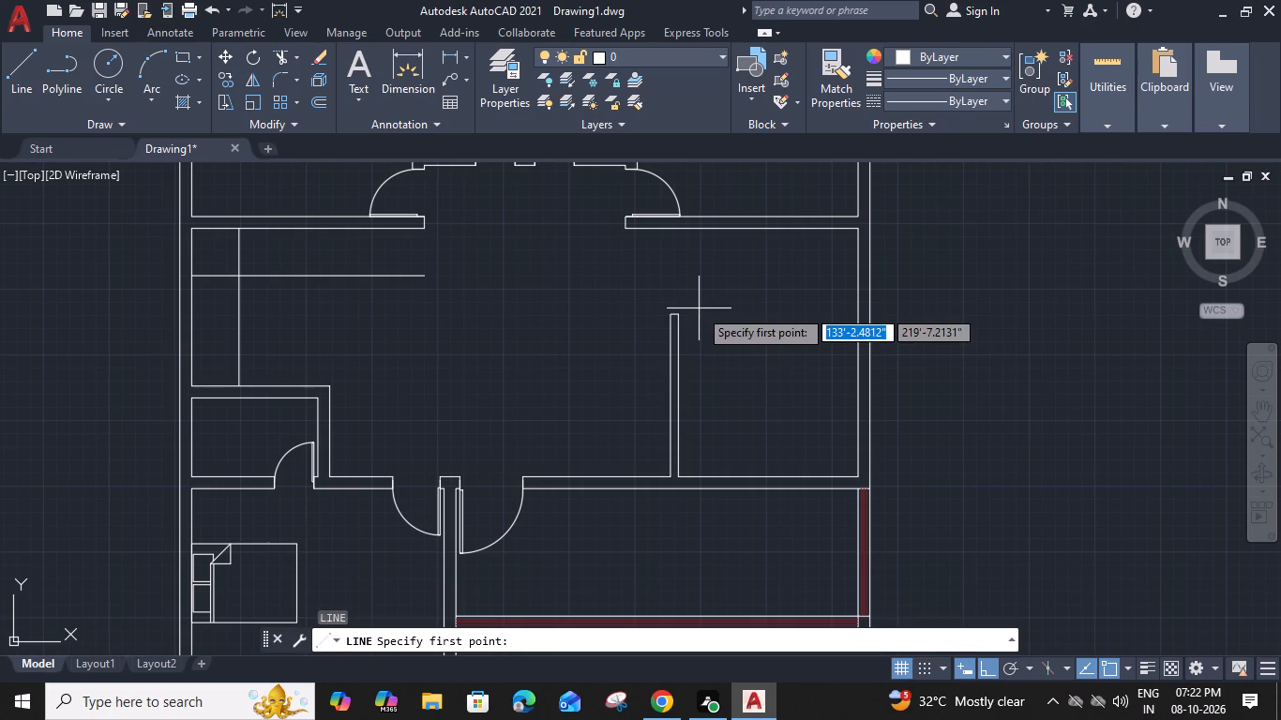
pyautogui.scroll(2, 678, 468)
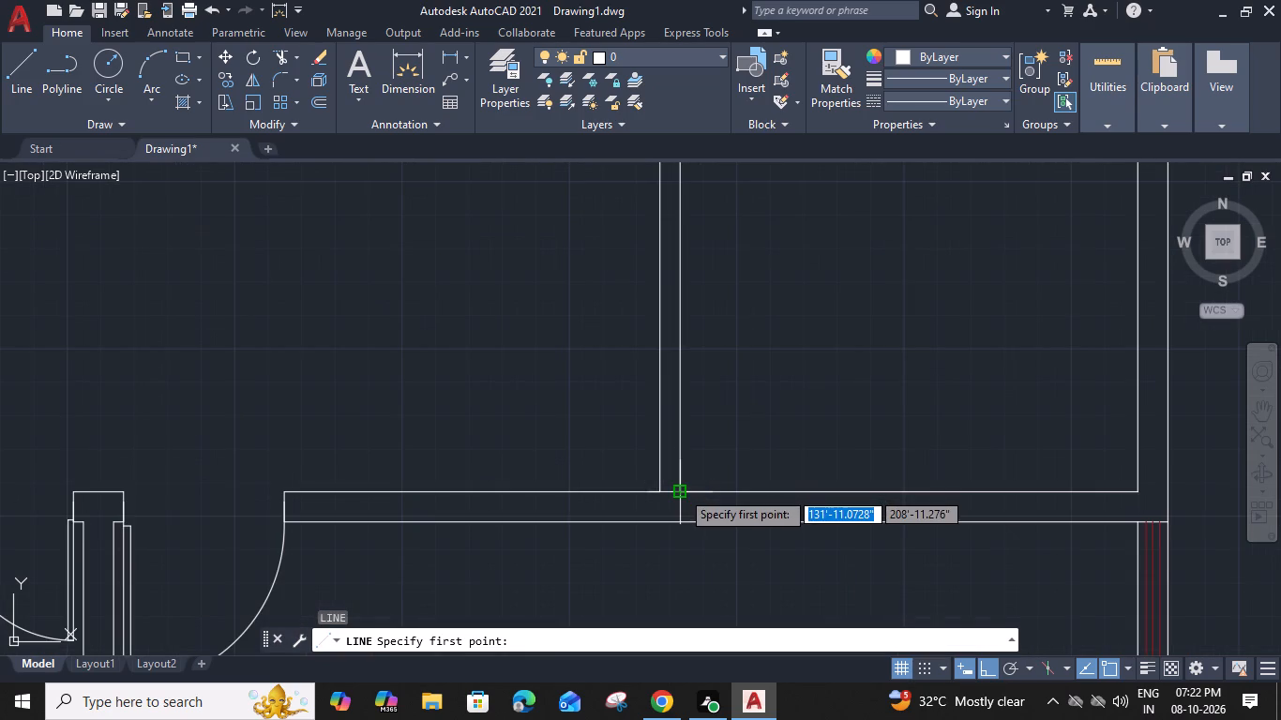
pyautogui.click(681, 490)
pyautogui.click(679, 522)
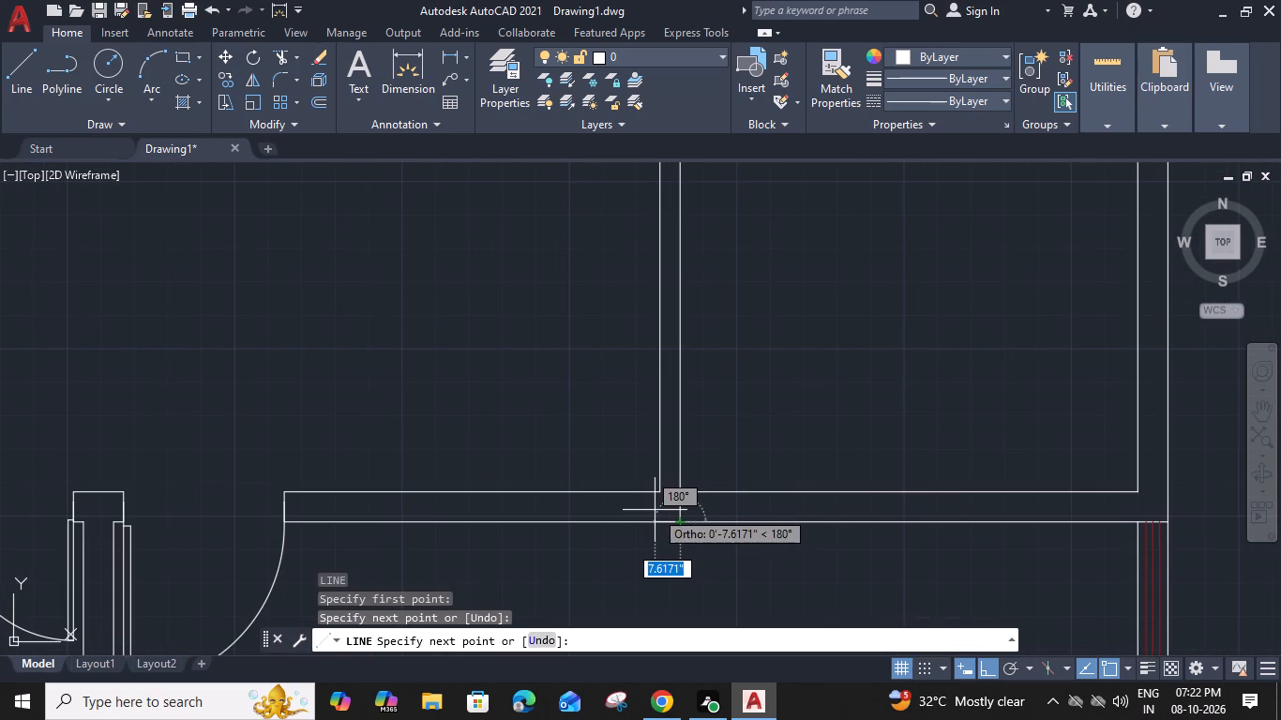
pyautogui.press('Escape')
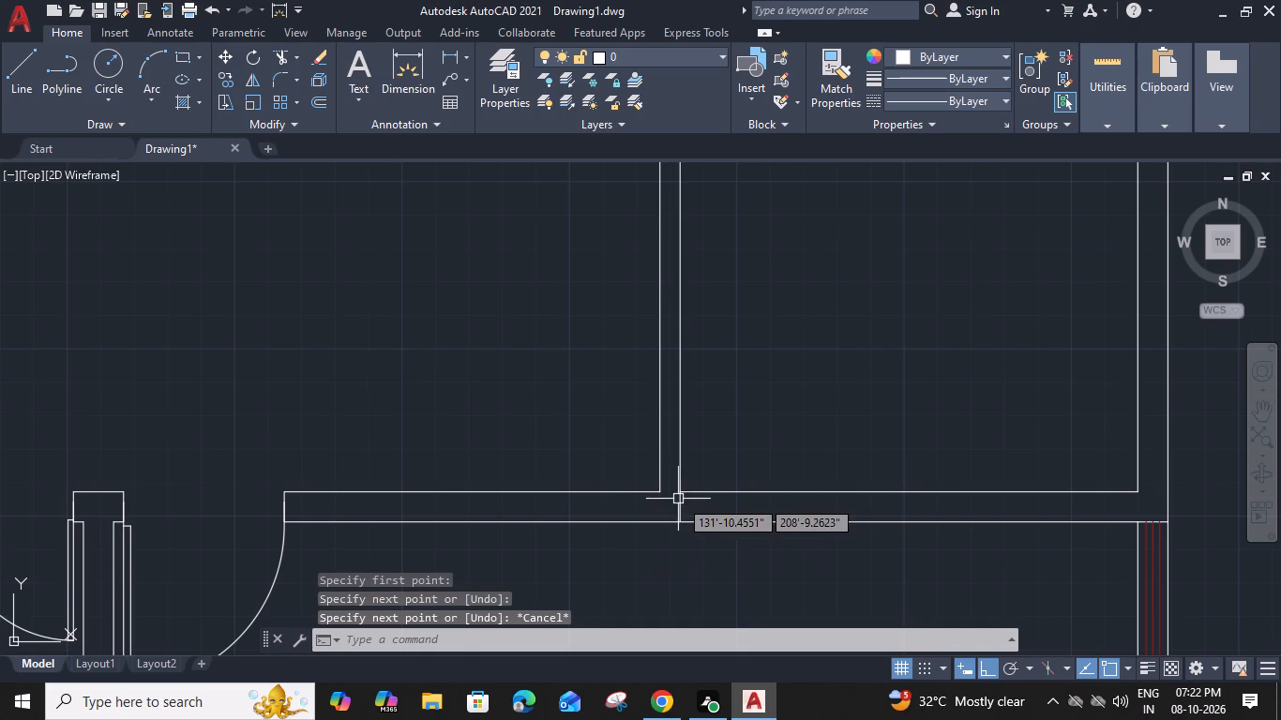
# Offset the short line at the partition's east face 3" to the east, and offset that new line a further 3' east as door jambs.
pyautogui.click(677, 512)
pyautogui.write('O 3')
pyautogui.hotkey('shift', '"')
pyautogui.press('Return')
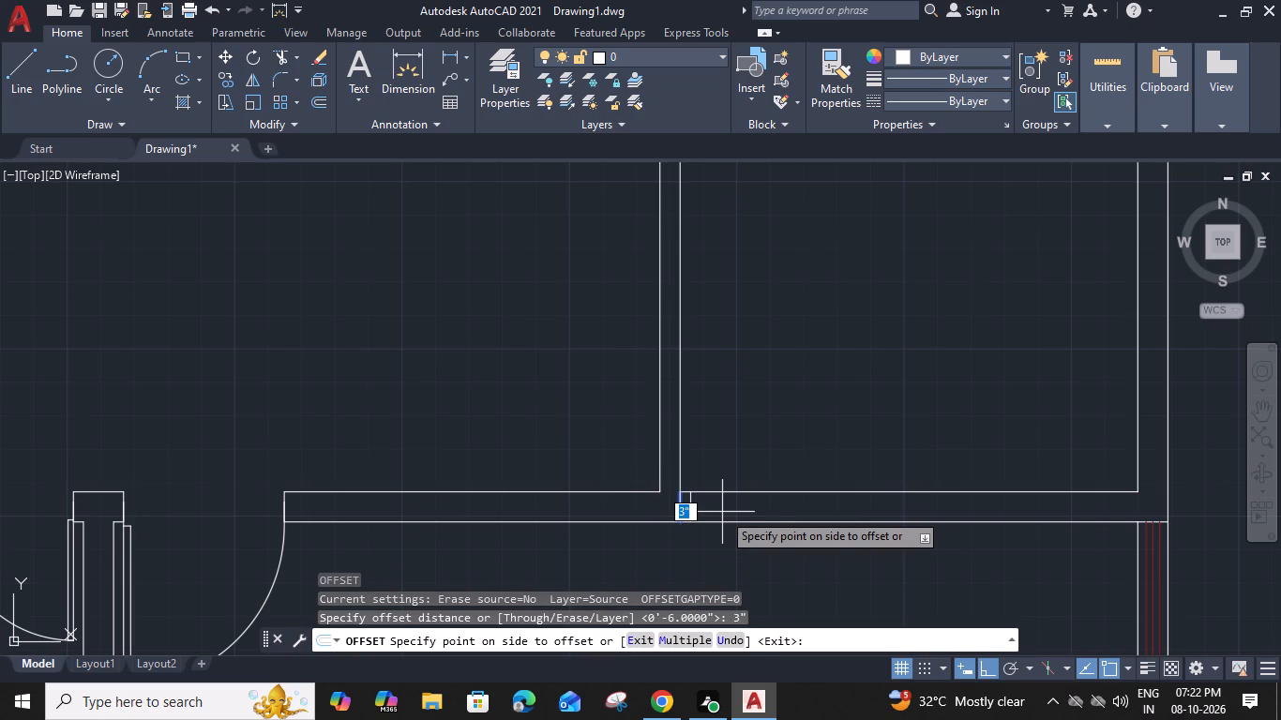
pyautogui.click(722, 512)
pyautogui.click(692, 507)
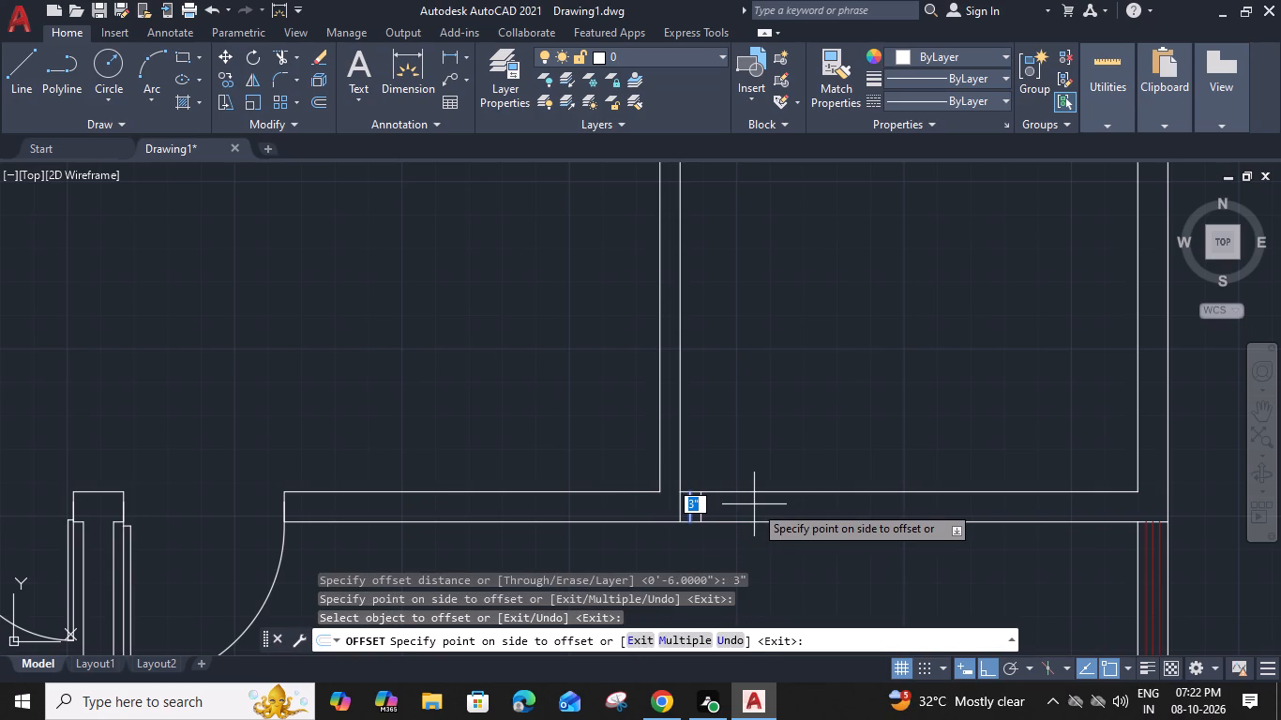
pyautogui.write("3'")
pyautogui.press('space')
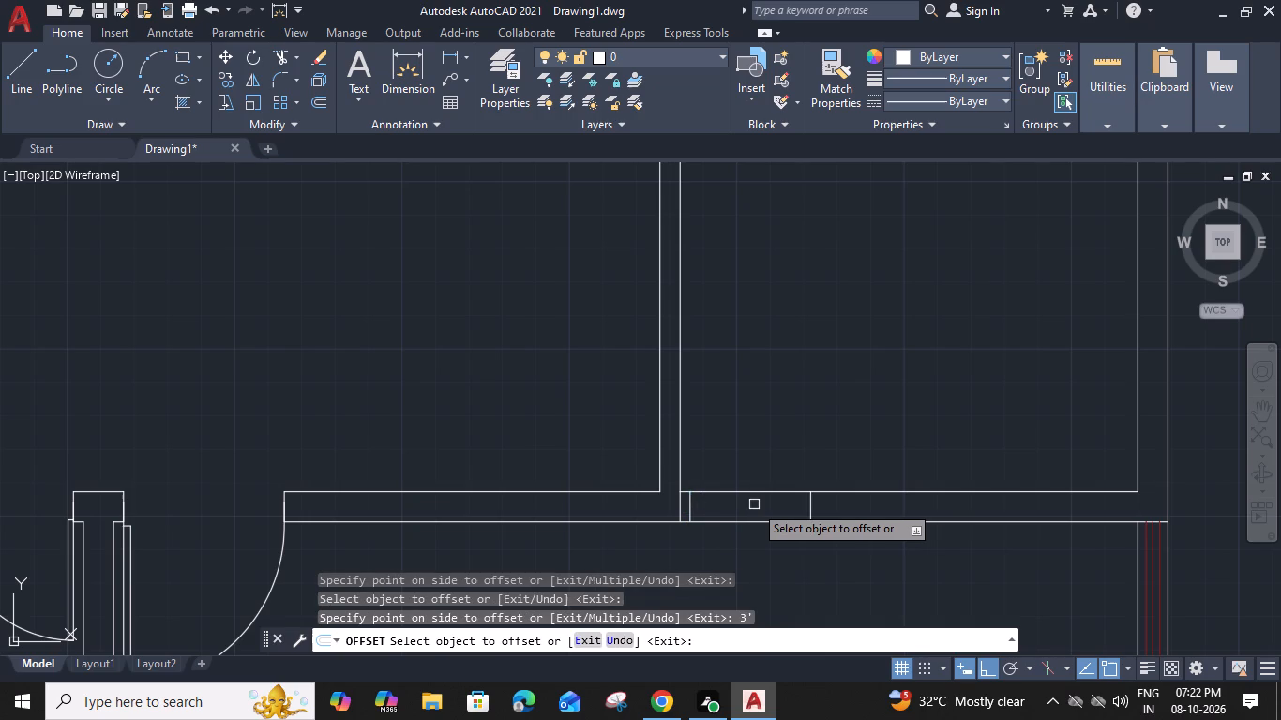
pyautogui.press('Escape')
# Trim away the short line at the partition's base and both wall lines between the two jambs to open the doorway.
pyautogui.write('TR')
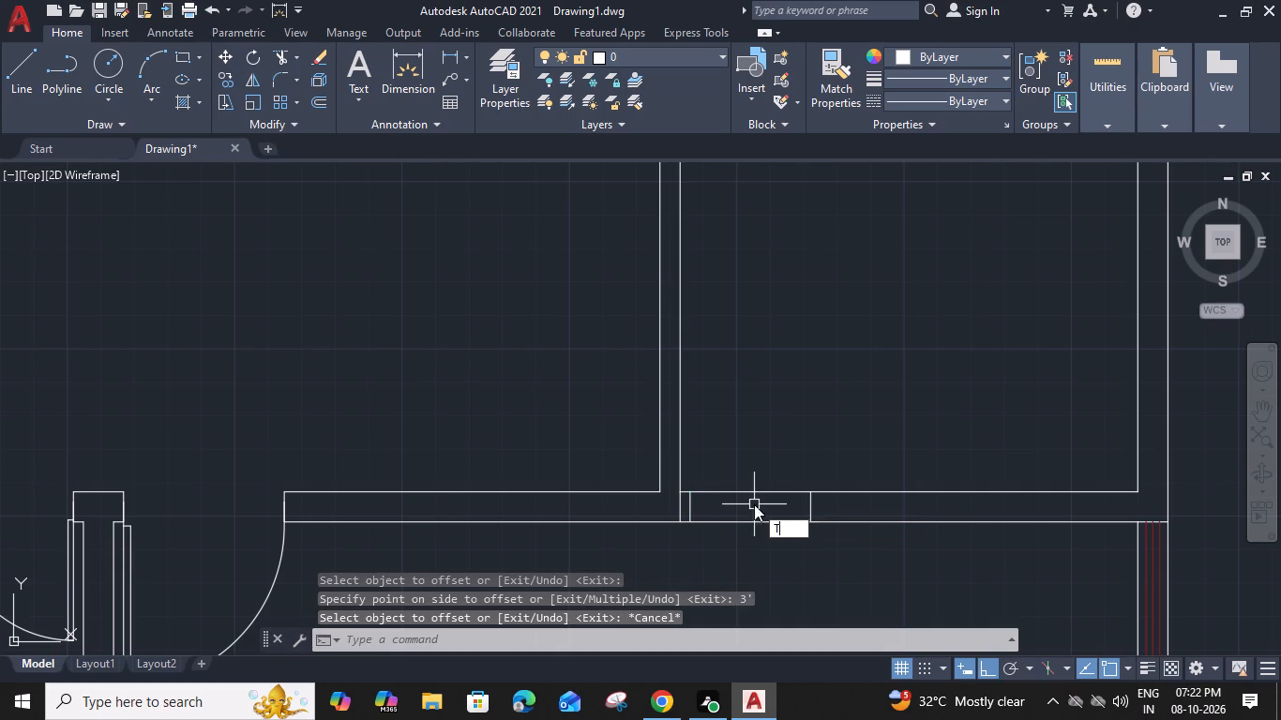
pyautogui.press('space')
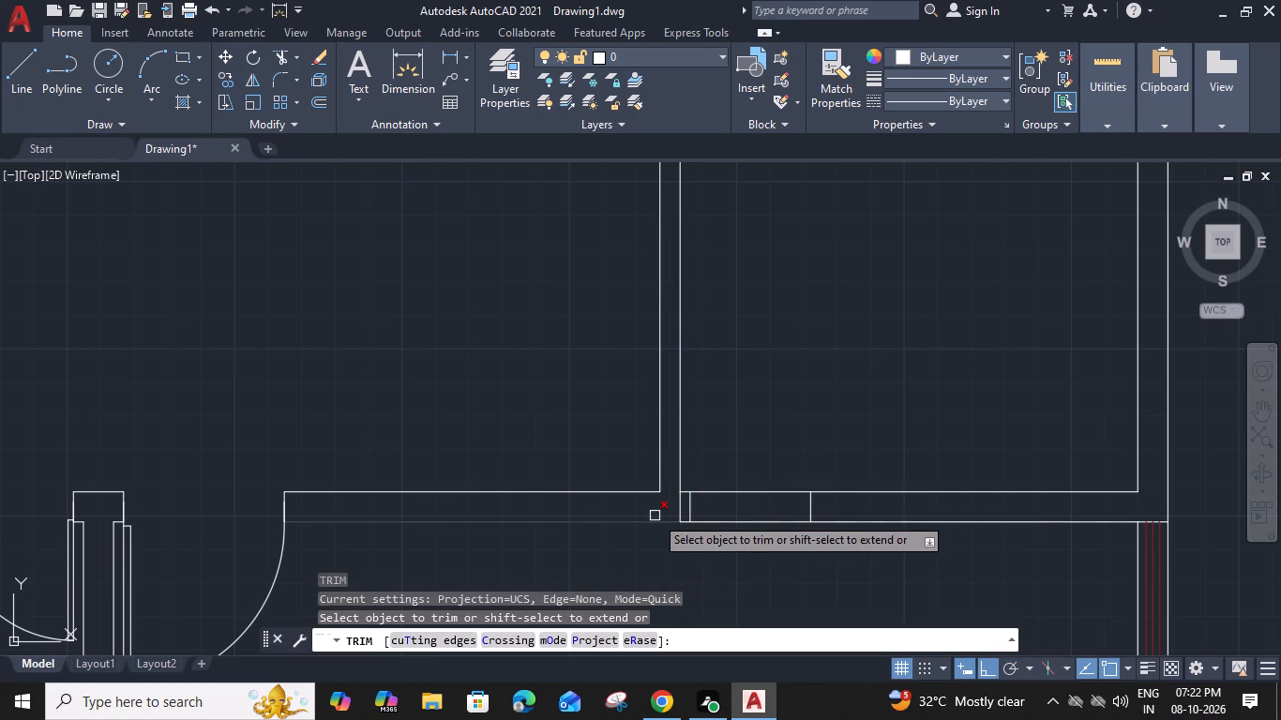
pyautogui.click(677, 508)
pyautogui.click(736, 490)
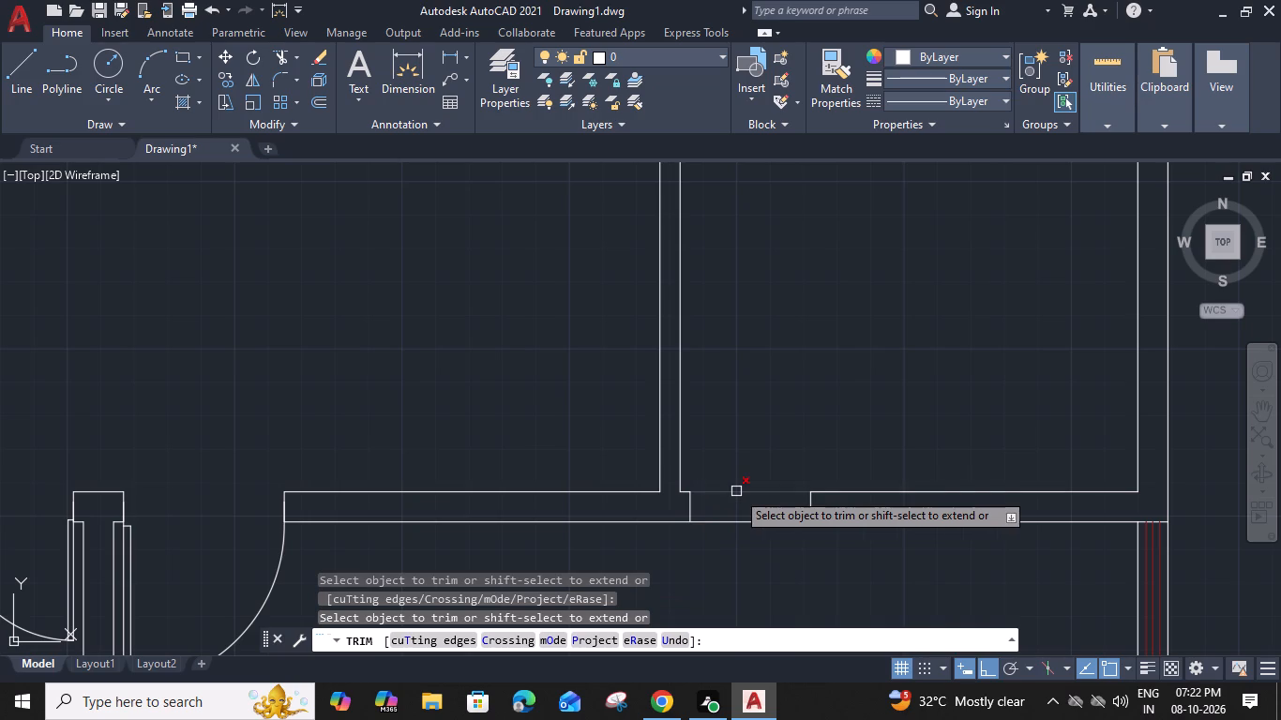
pyautogui.click(741, 524)
pyautogui.scroll(-2, 741, 521)
pyautogui.moveTo(776, 476); pyautogui.dragTo(697, 467, button='middle')
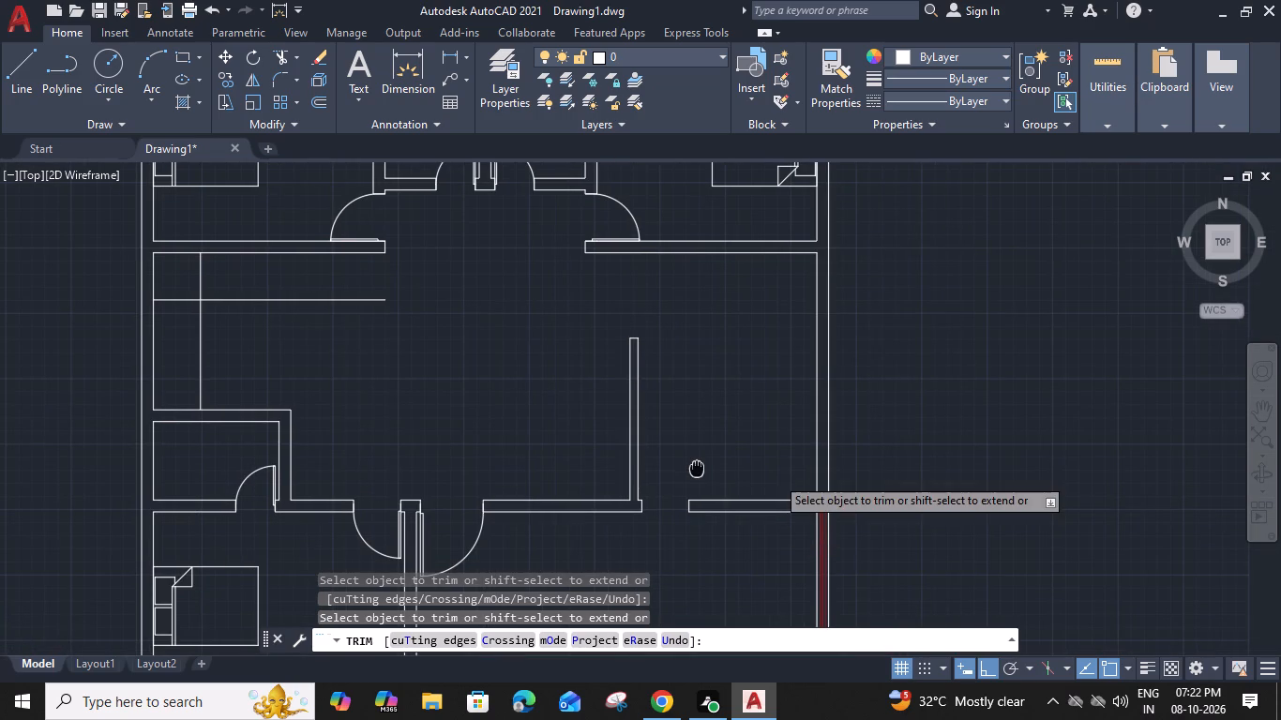
pyautogui.press('Escape')
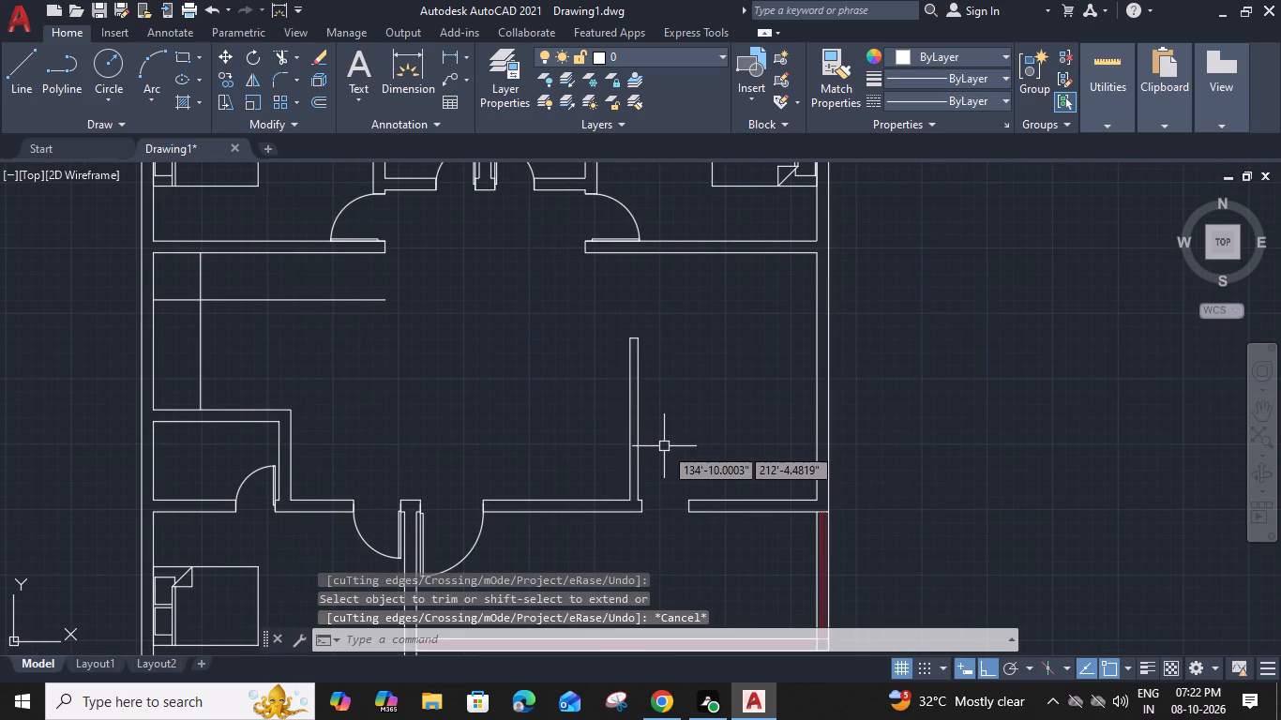
# Copy the lower bedroom's door, from its hinge-side wall corner, to the east jamb of the new doorway.
pyautogui.click(378, 550)
pyautogui.write('CO')
pyautogui.press('space')
pyautogui.scroll(3, 414, 517)
pyautogui.click(360, 450)
pyautogui.scroll(-3, 360, 450)
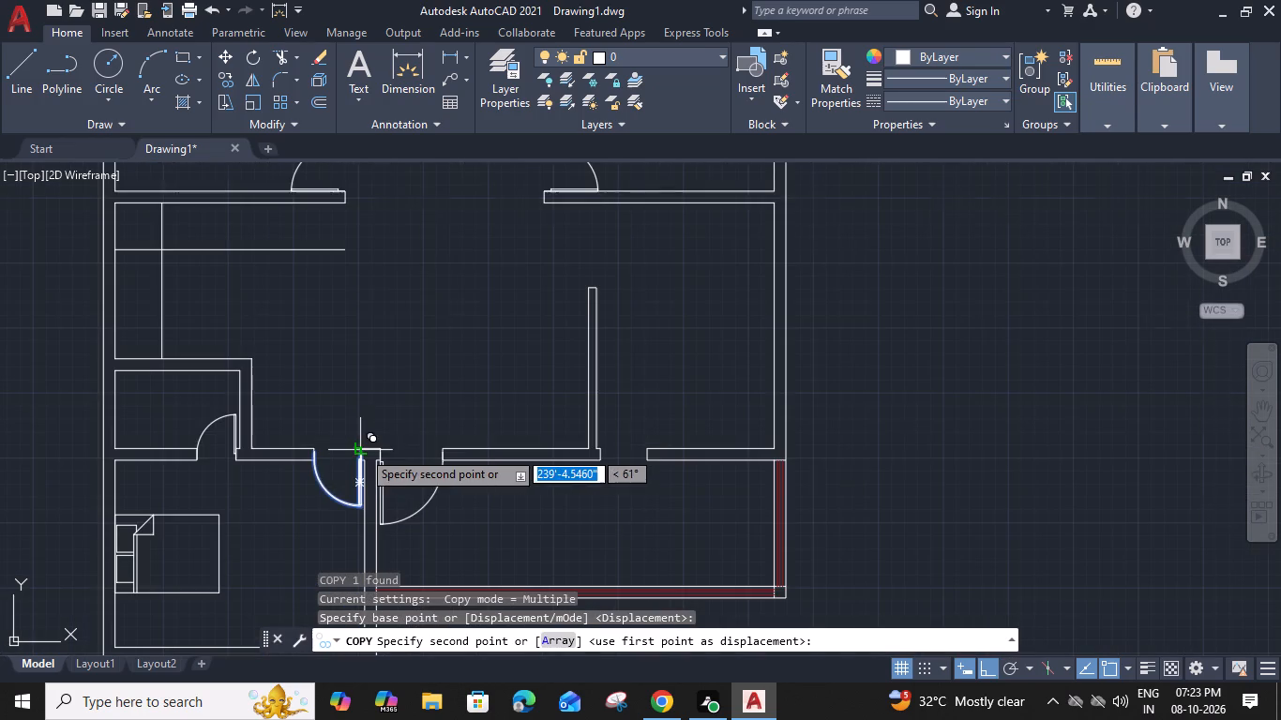
pyautogui.scroll(3, 645, 453)
pyautogui.click(652, 444)
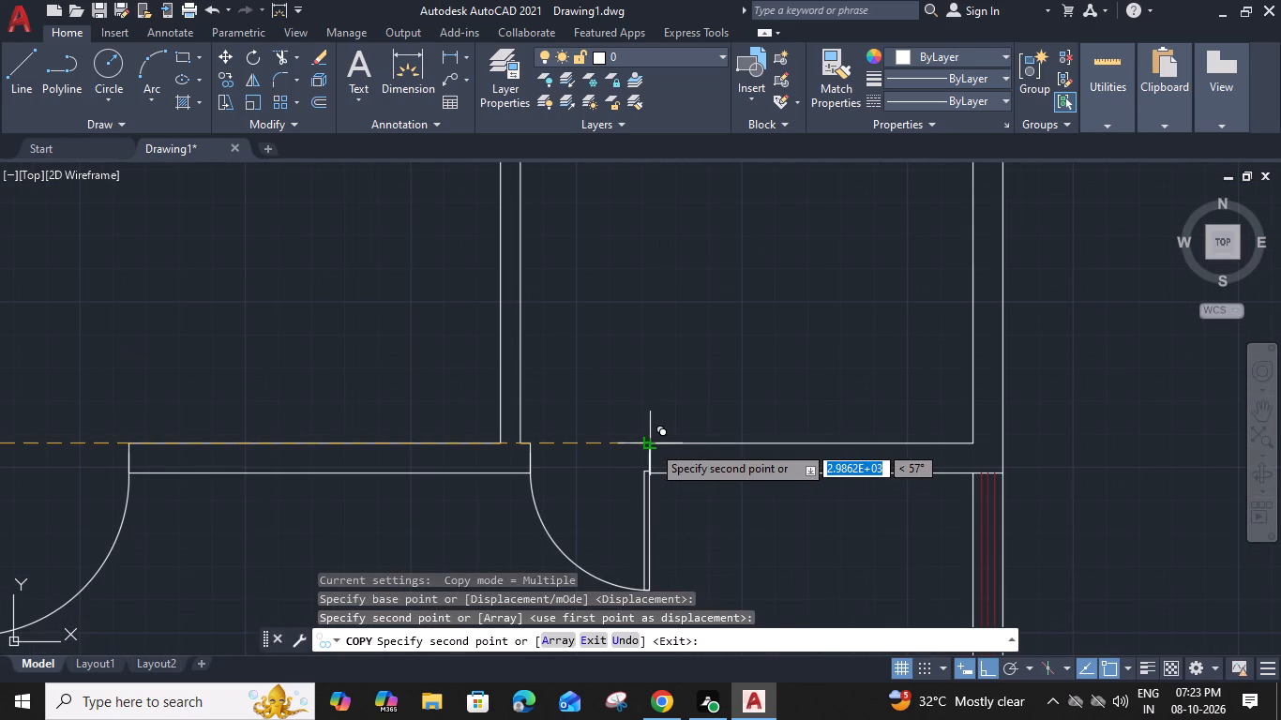
pyautogui.press('Escape')
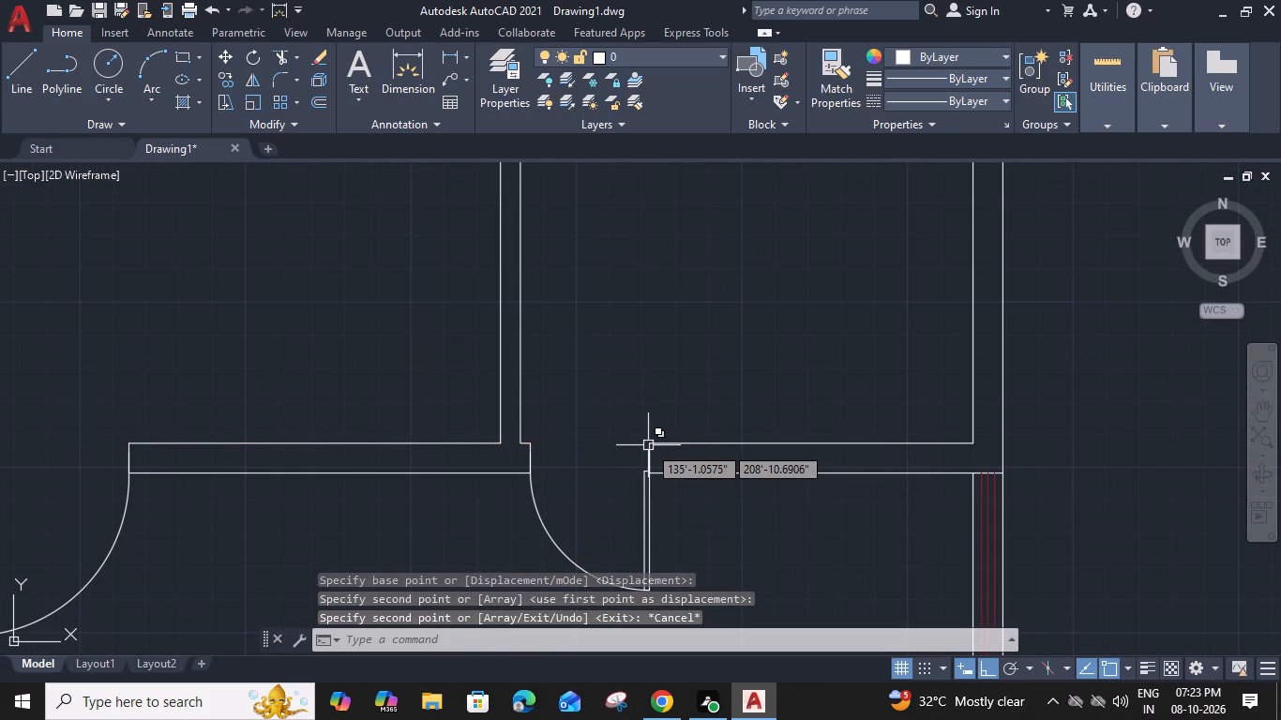
# Flip the copied door in both directions so it hinges on the west jamb and swings north into the room.
pyautogui.click(641, 500)
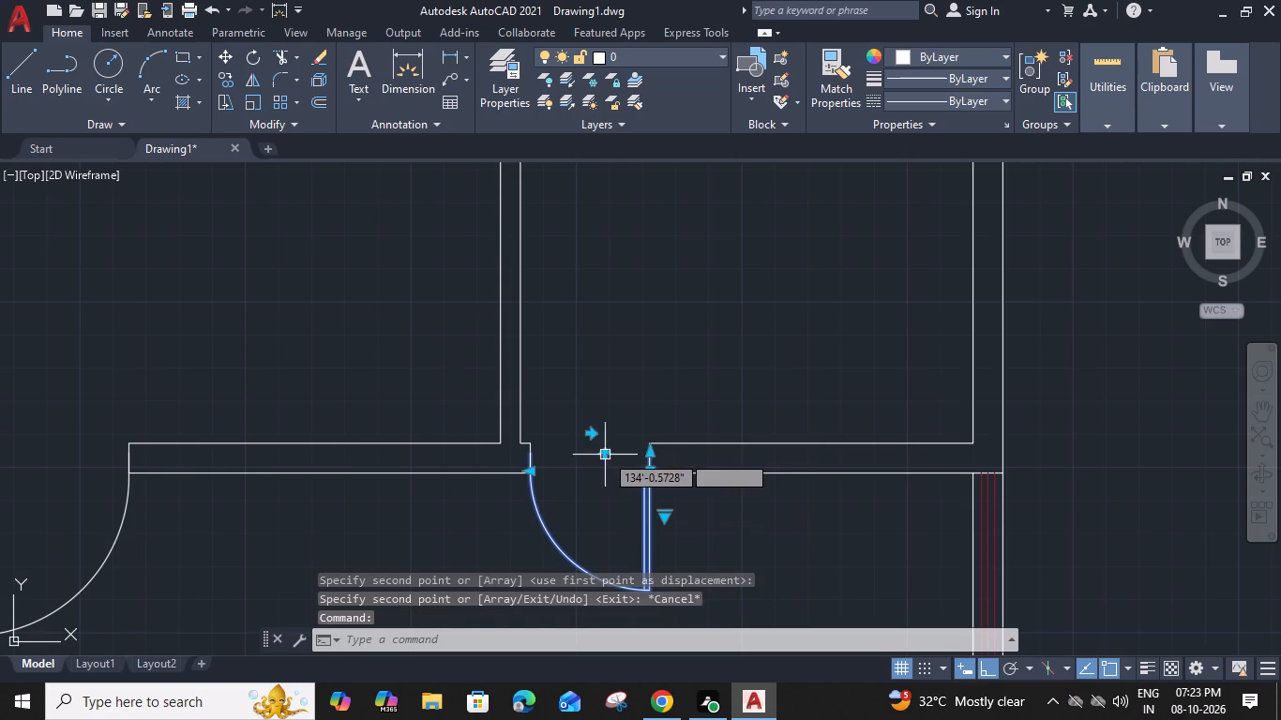
pyautogui.click(604, 454)
pyautogui.click(589, 489)
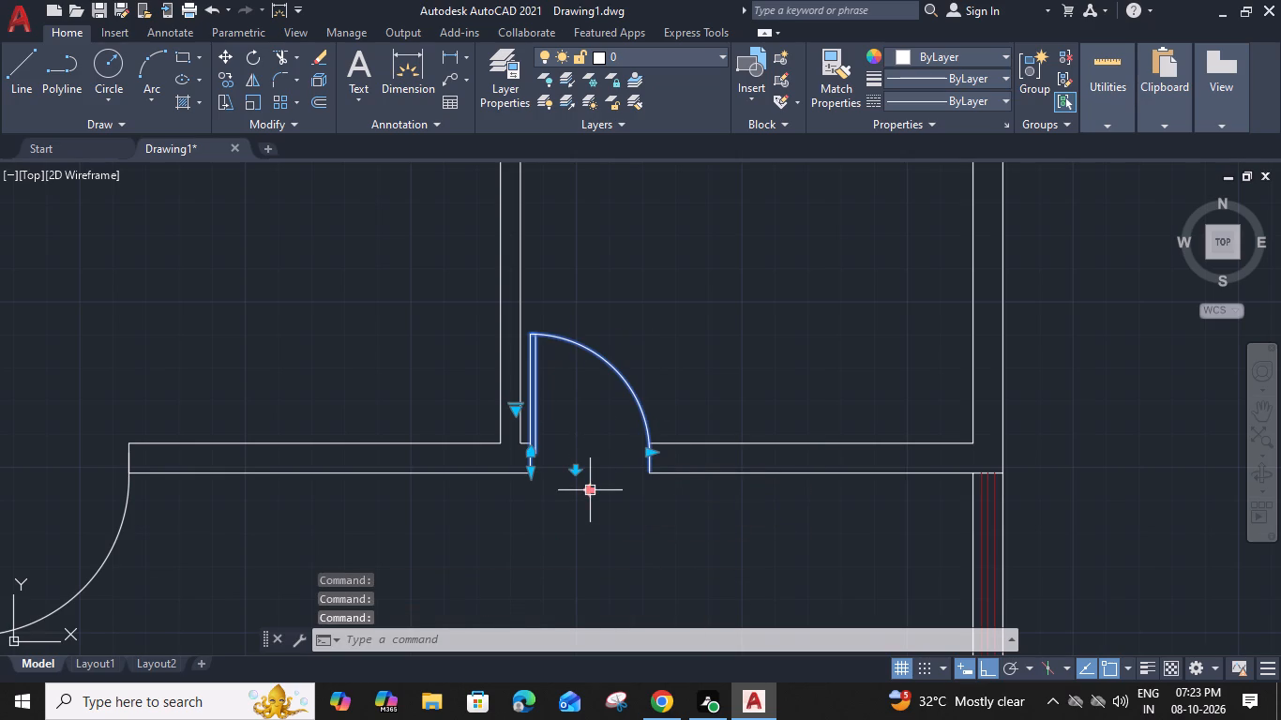
pyautogui.click(661, 333)
pyautogui.click(789, 307)
# Insert a Toilet - Imperial block in the open hall, just east of the small room above the lower bedroom.
pyautogui.scroll(-2, 790, 307)
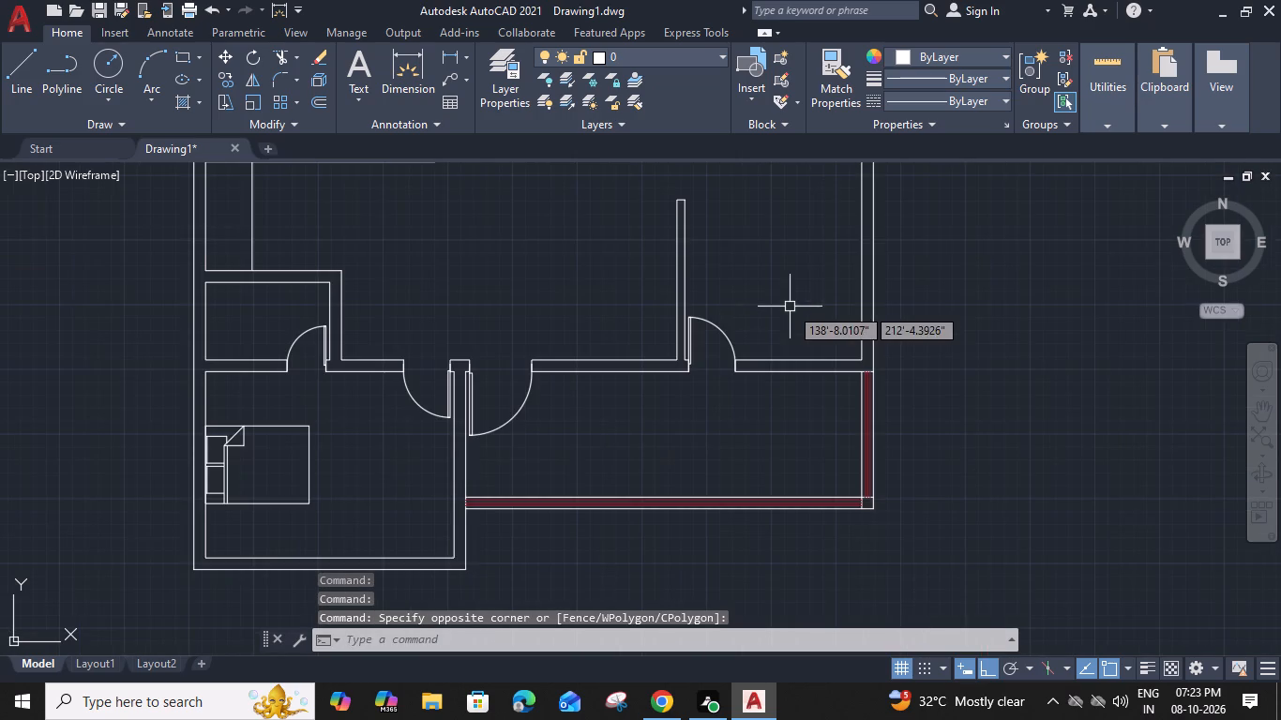
pyautogui.moveTo(406, 449); pyautogui.dragTo(578, 454, button='middle')
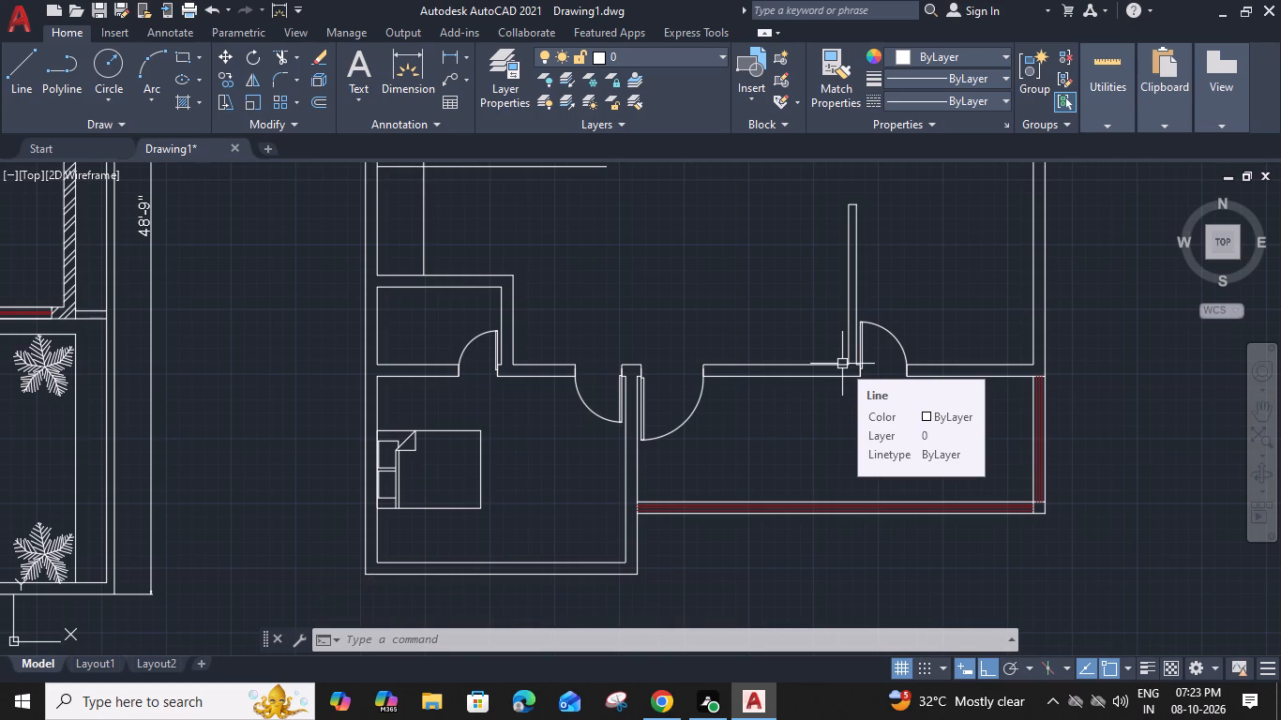
pyautogui.moveTo(914, 331); pyautogui.dragTo(867, 355, button='middle')
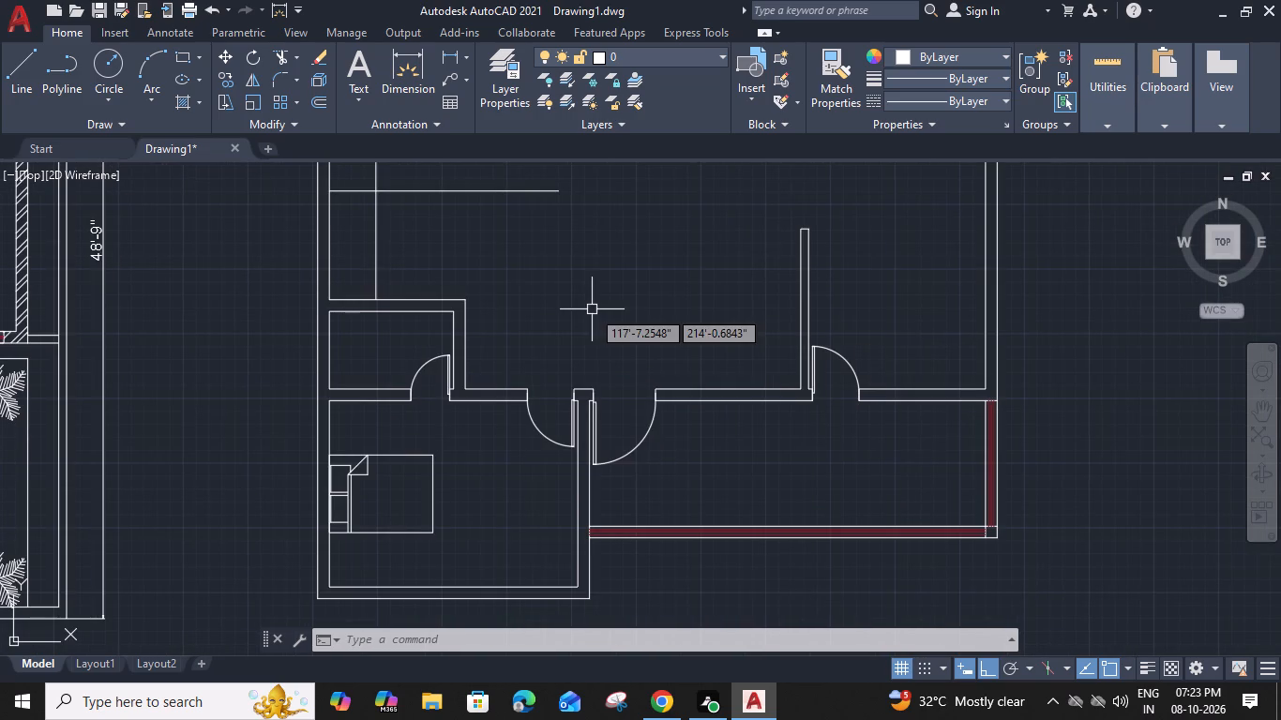
pyautogui.moveTo(558, 315); pyautogui.dragTo(611, 337, button='middle')
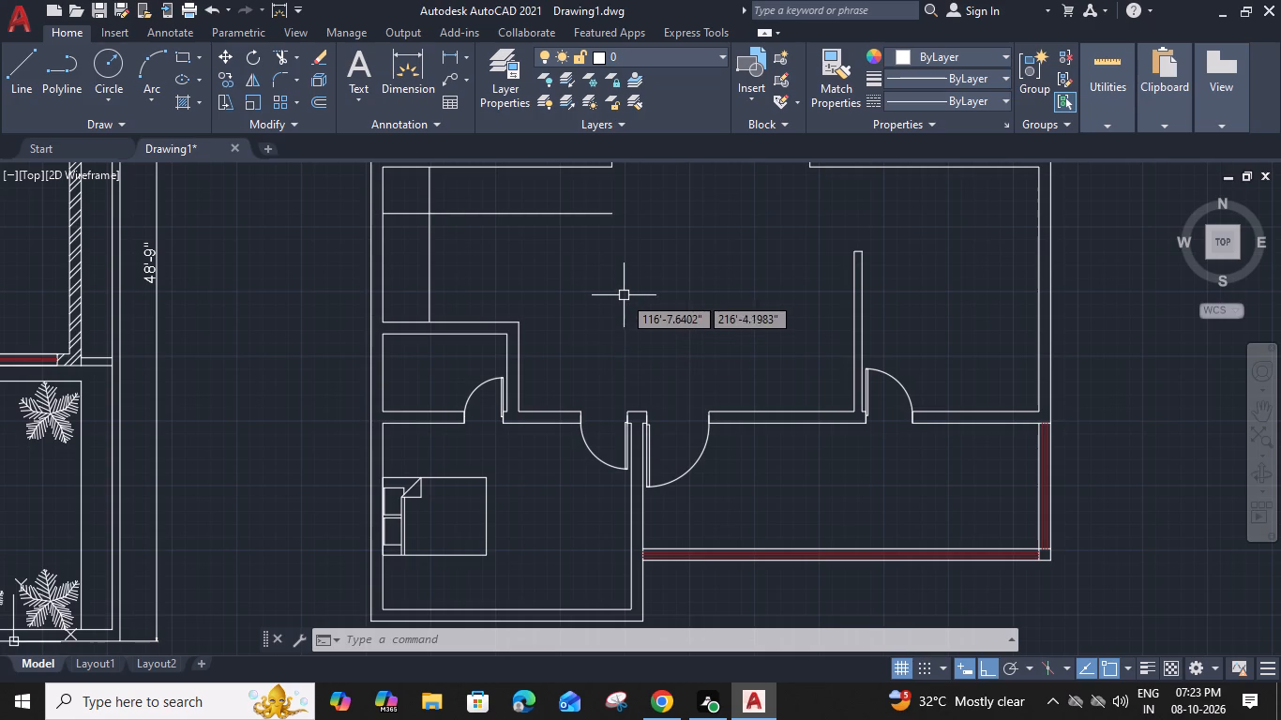
pyautogui.moveTo(608, 303); pyautogui.dragTo(640, 307, button='middle')
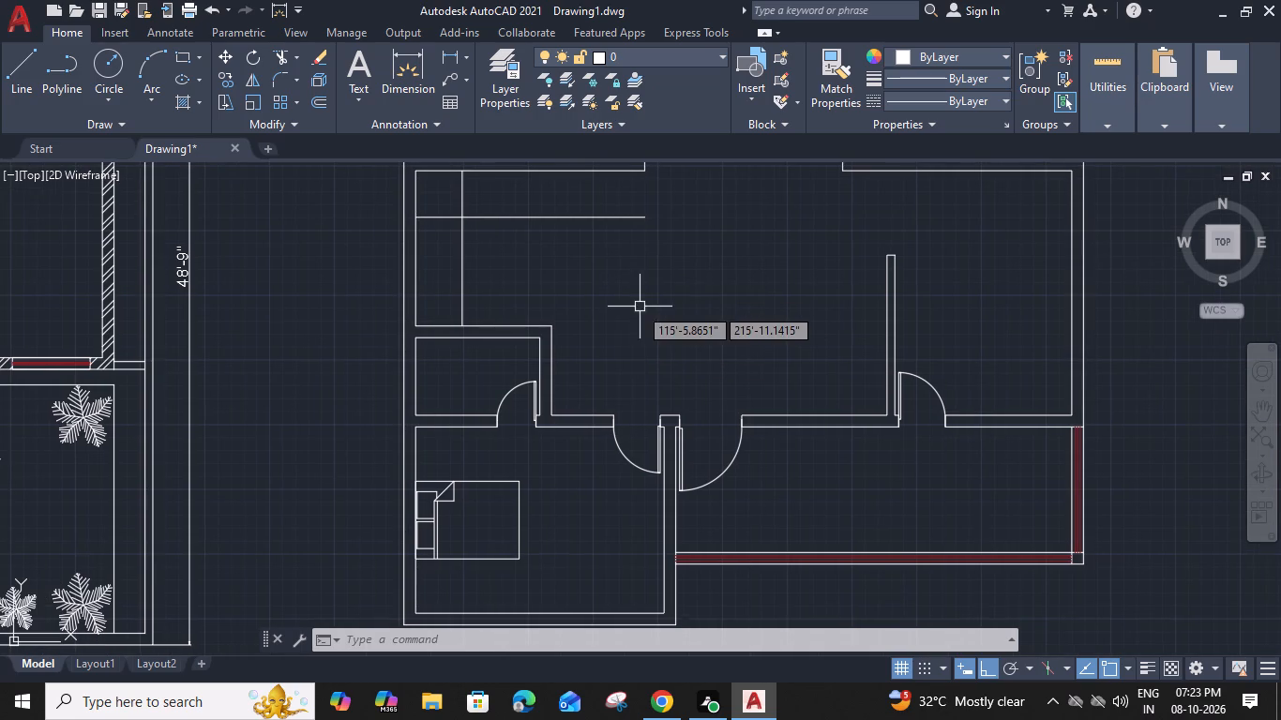
pyautogui.hotkey('ctrl', '3')
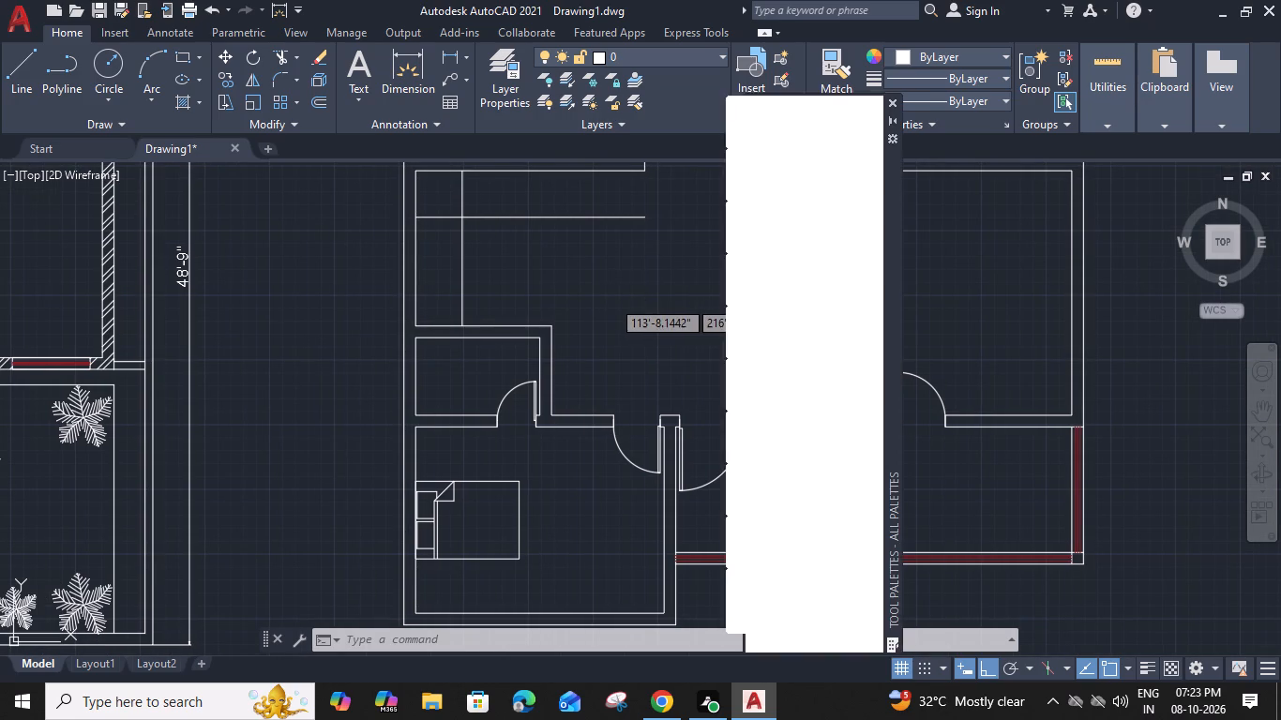
pyautogui.click(797, 357)
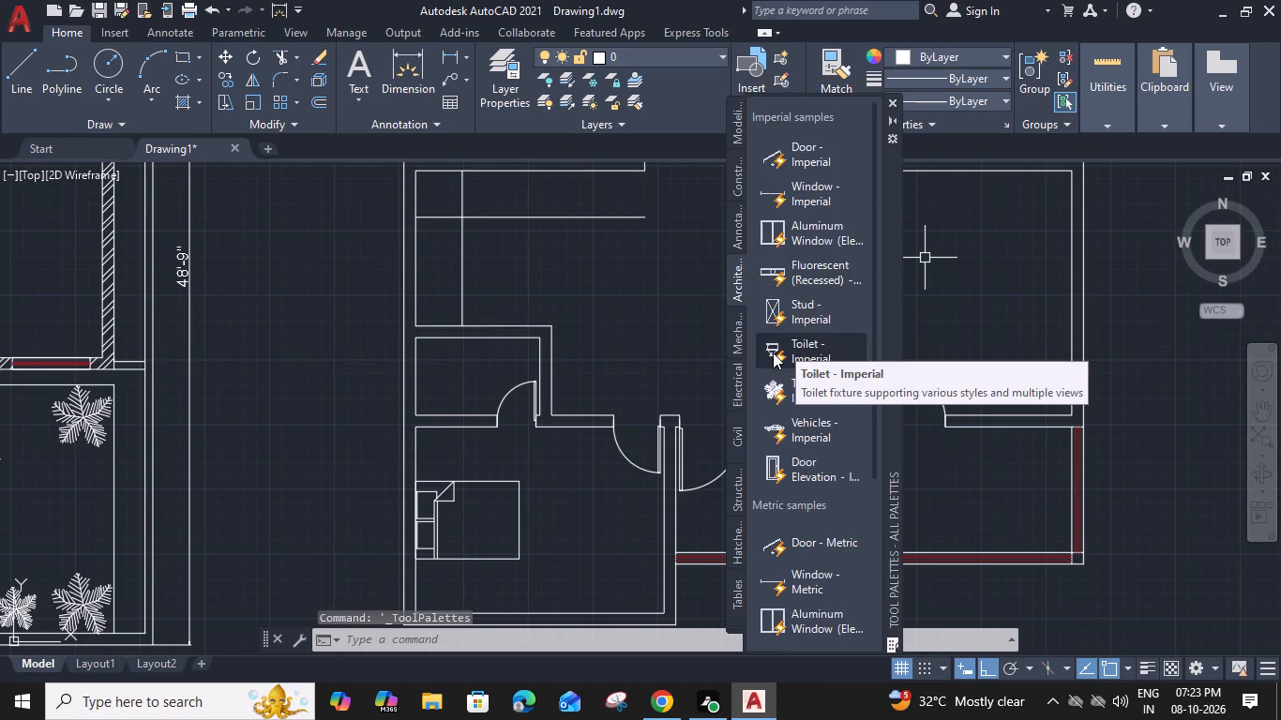
pyautogui.click(597, 341)
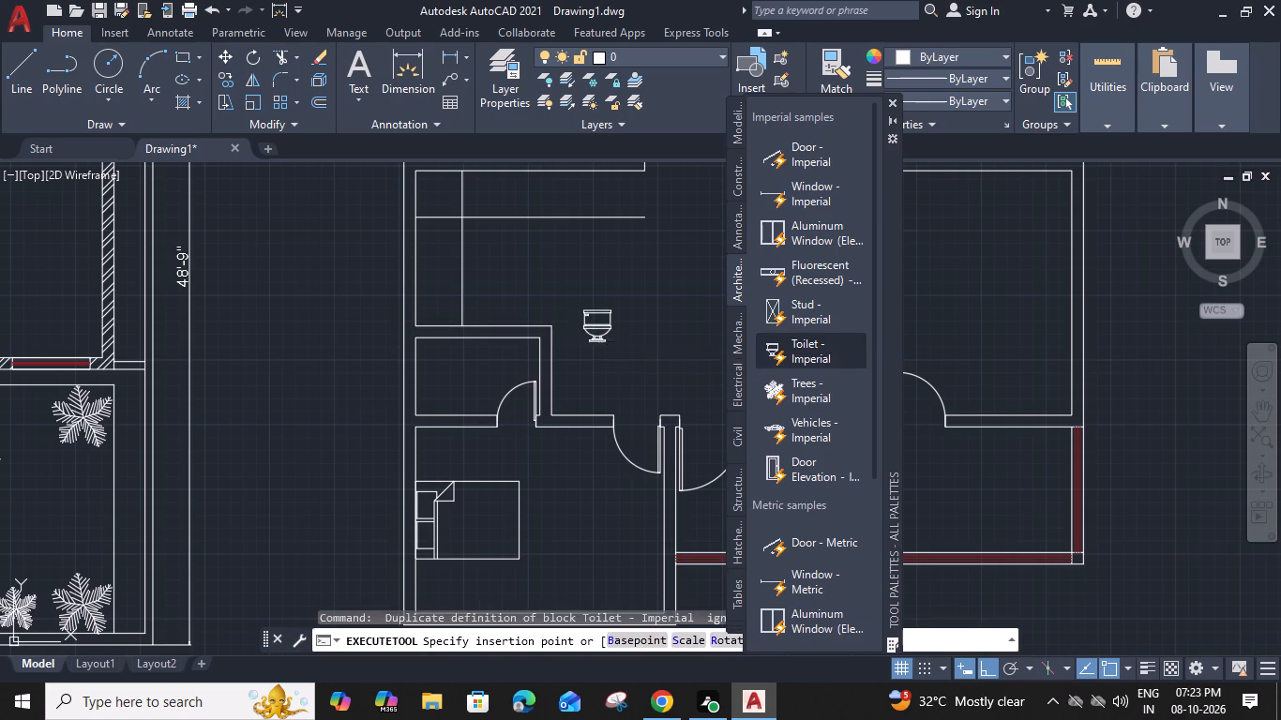
pyautogui.click(892, 103)
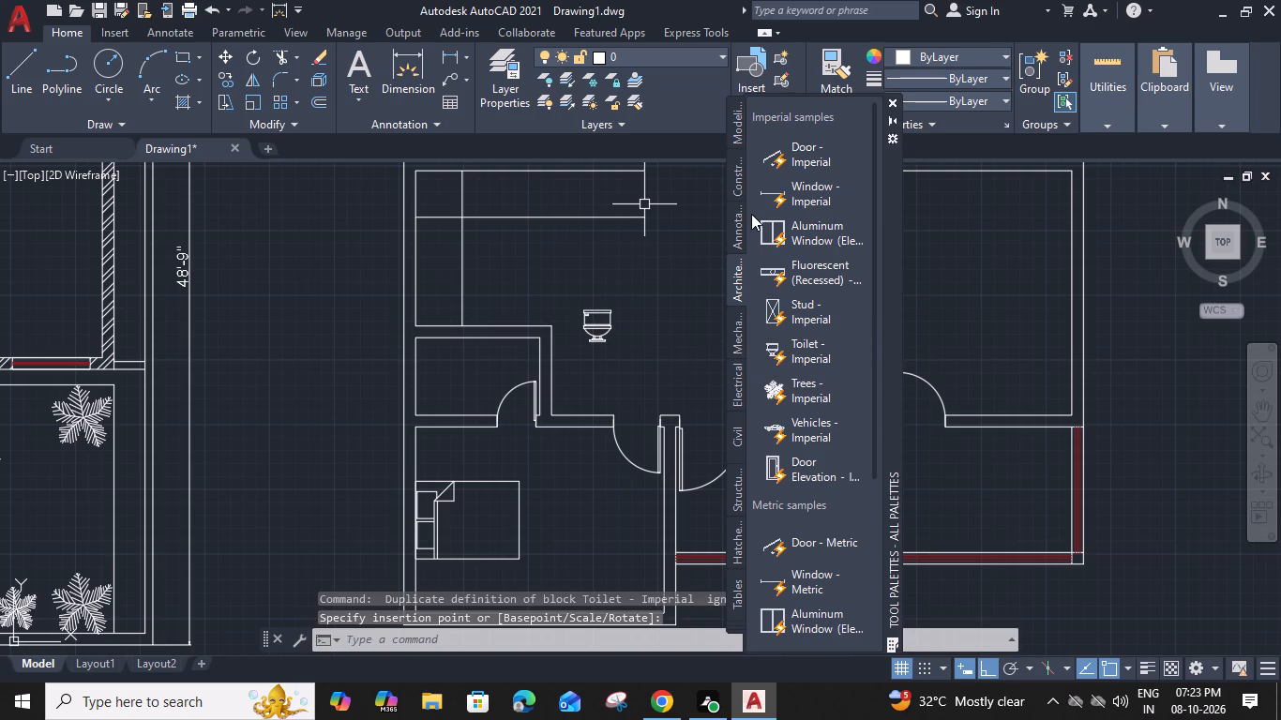
# Set the inserted toilet block's view to Elongated (Plan).
pyautogui.scroll(2, 608, 326)
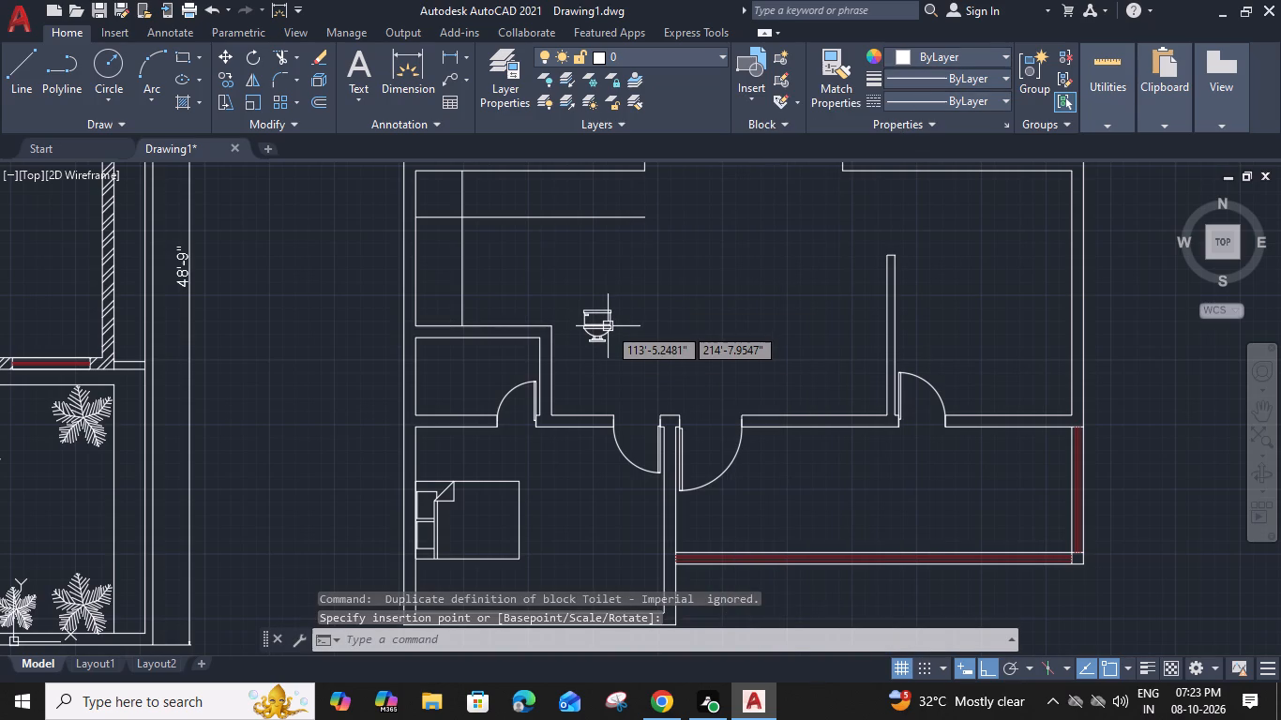
pyautogui.click(607, 326)
pyautogui.click(531, 384)
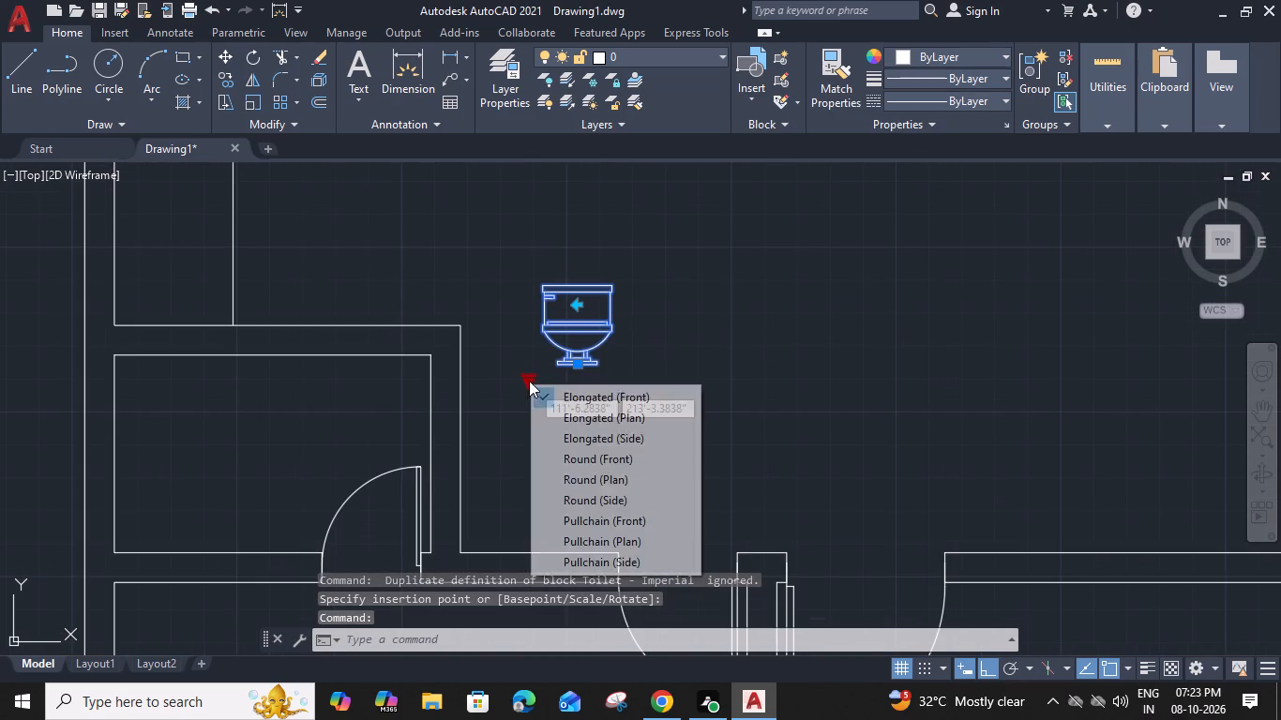
pyautogui.click(571, 417)
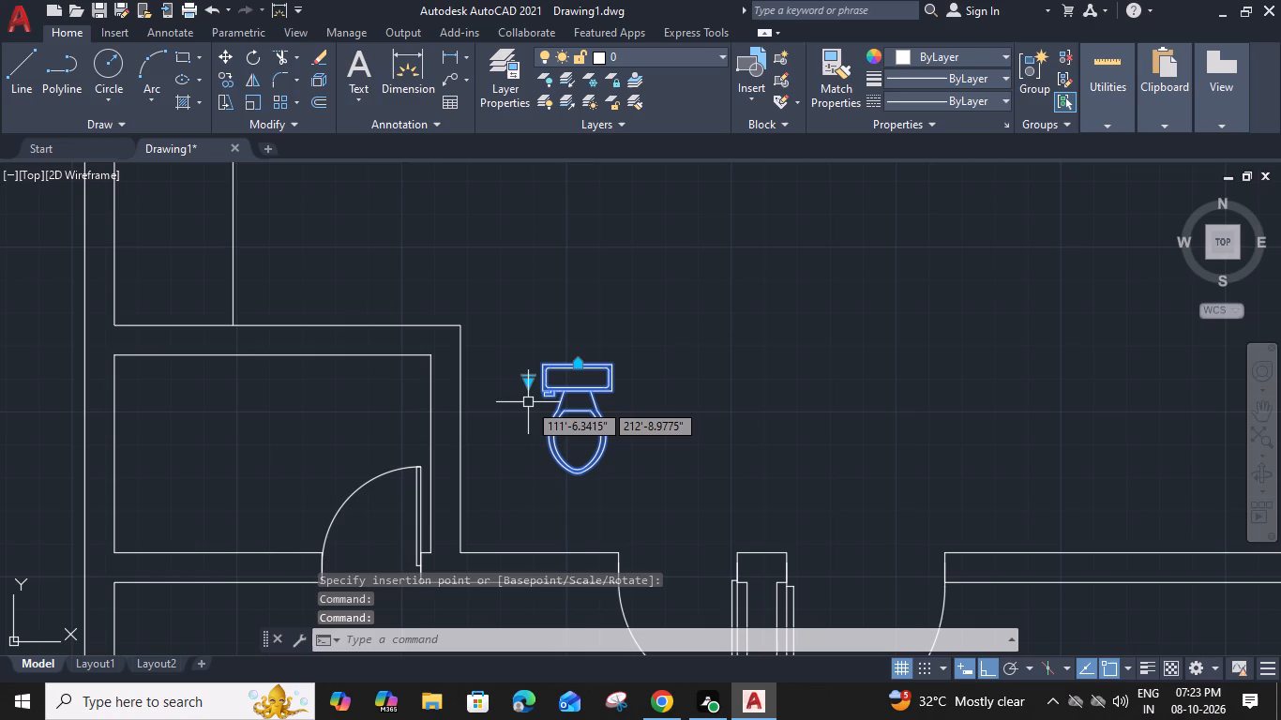
# Copy the toilet by the middle of its tank's back edge onto the north wall of the small room above the lower bedroom.
pyautogui.press('c')
pyautogui.press('o')
pyautogui.press('space')
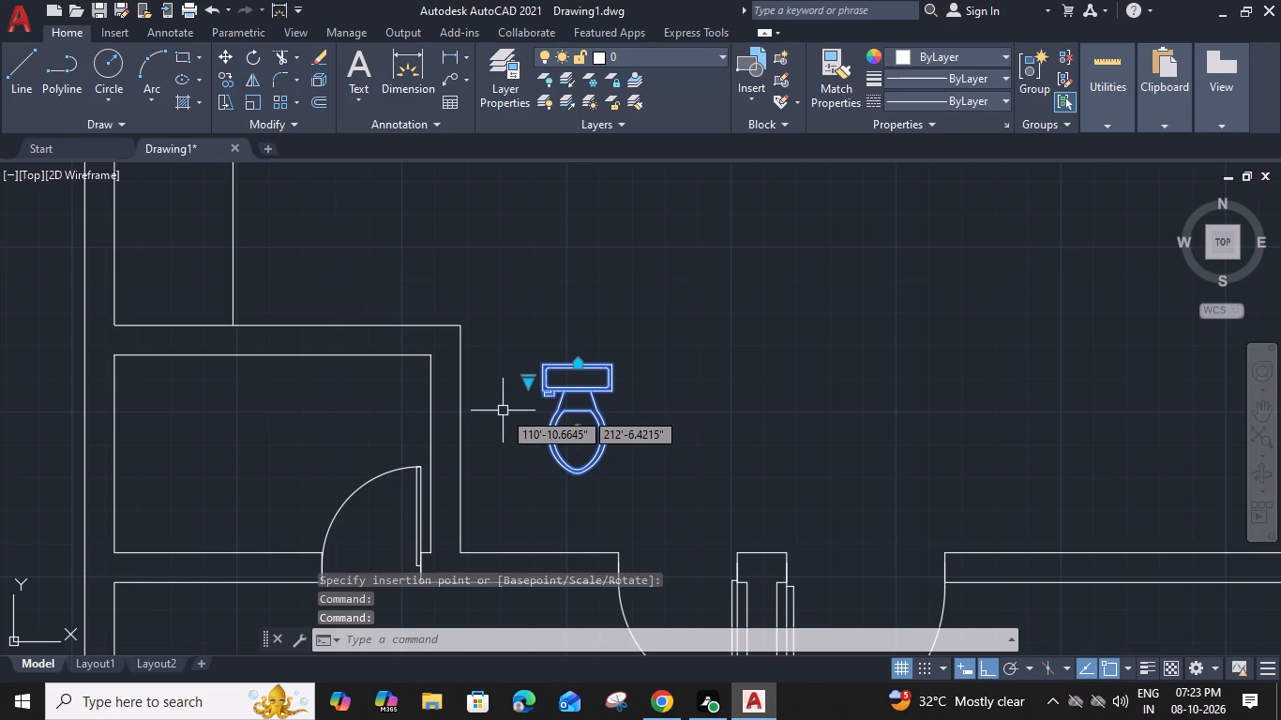
pyautogui.scroll(3, 600, 350)
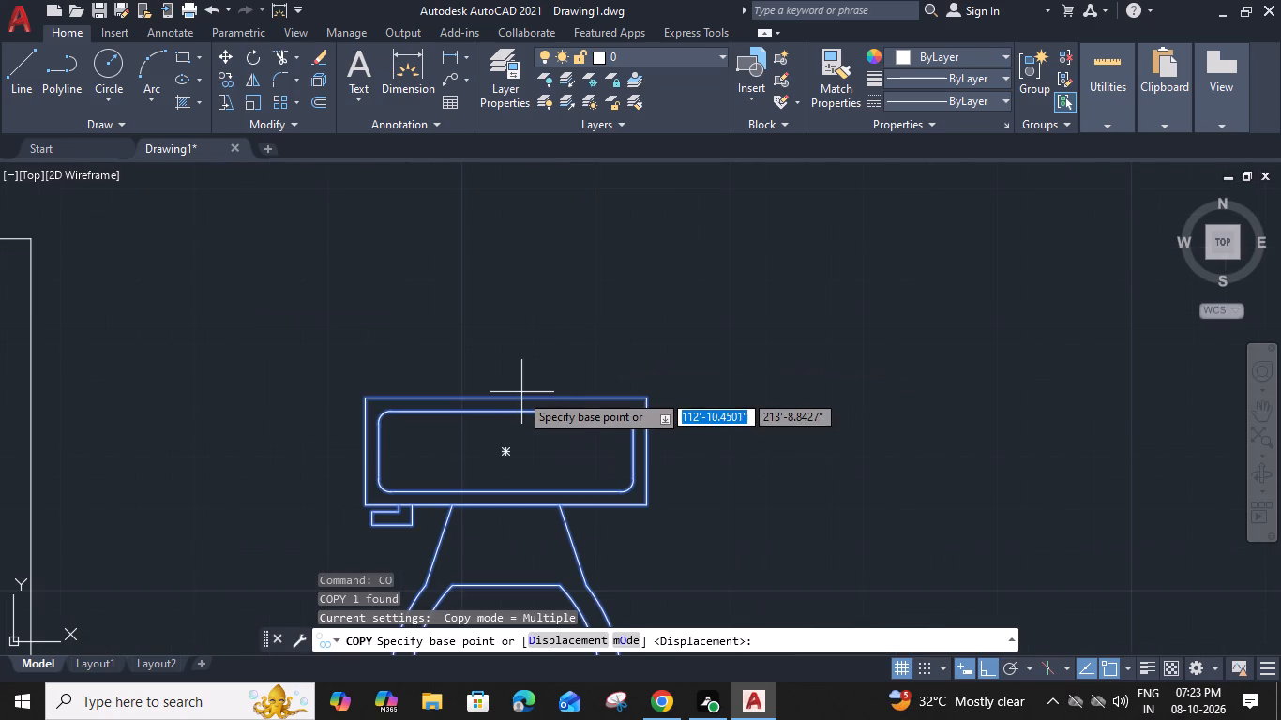
pyautogui.click(503, 397)
pyautogui.scroll(-4, 503, 398)
pyautogui.moveTo(430, 412); pyautogui.dragTo(909, 336, button='middle')
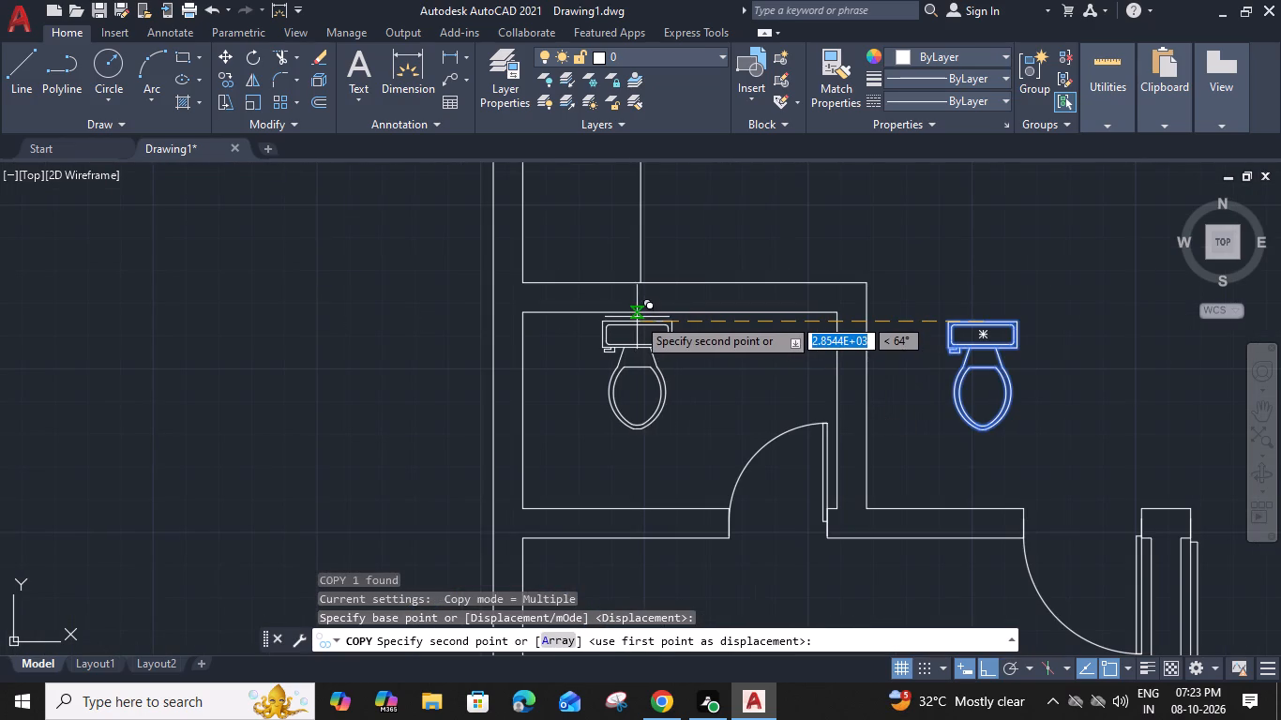
pyautogui.click(601, 313)
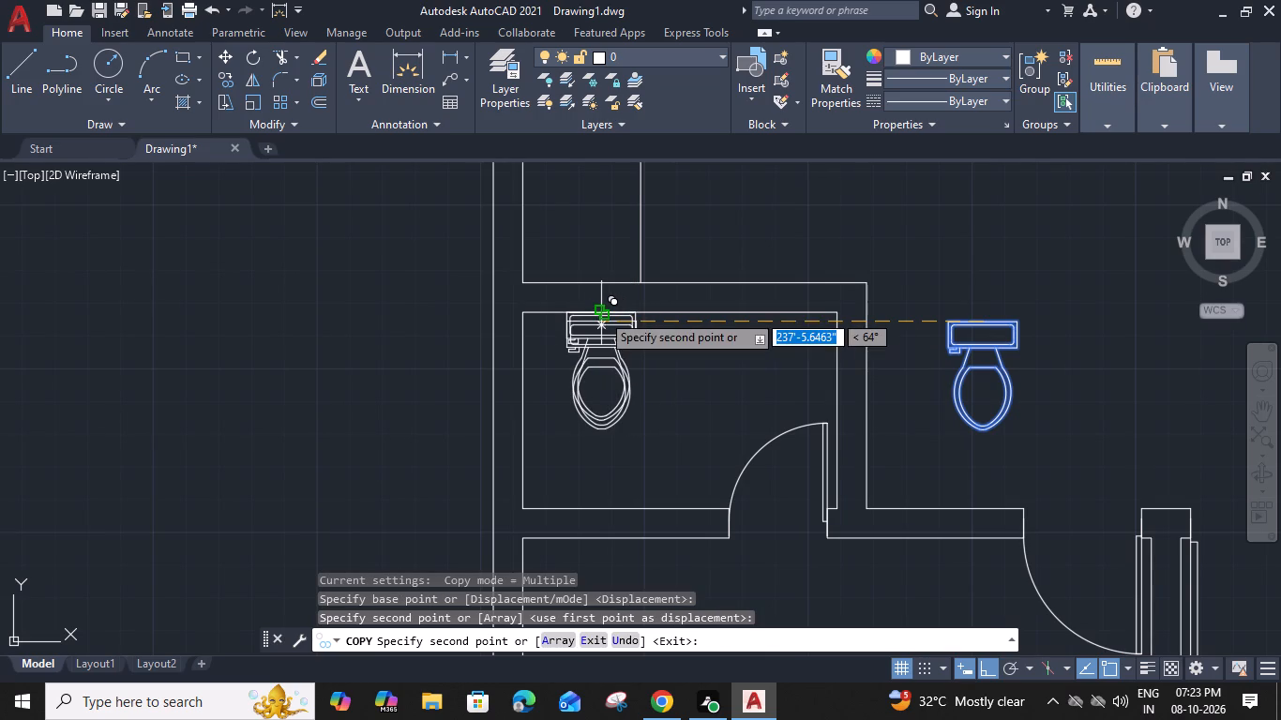
# Place another toilet copy against the north wall of the eastern small room between the two upper bedrooms.
pyautogui.scroll(-2, 942, 273)
pyautogui.moveTo(932, 271); pyautogui.dragTo(562, 473, button='middle')
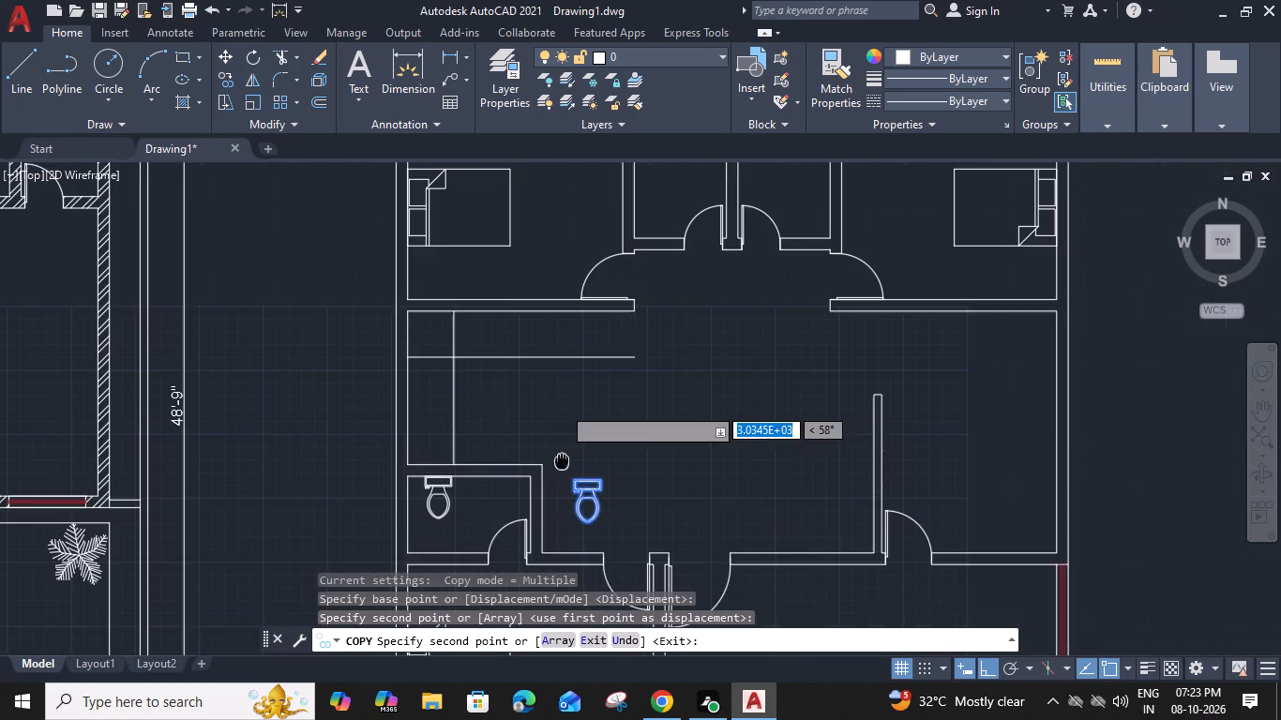
pyautogui.moveTo(740, 277); pyautogui.dragTo(582, 370, button='middle')
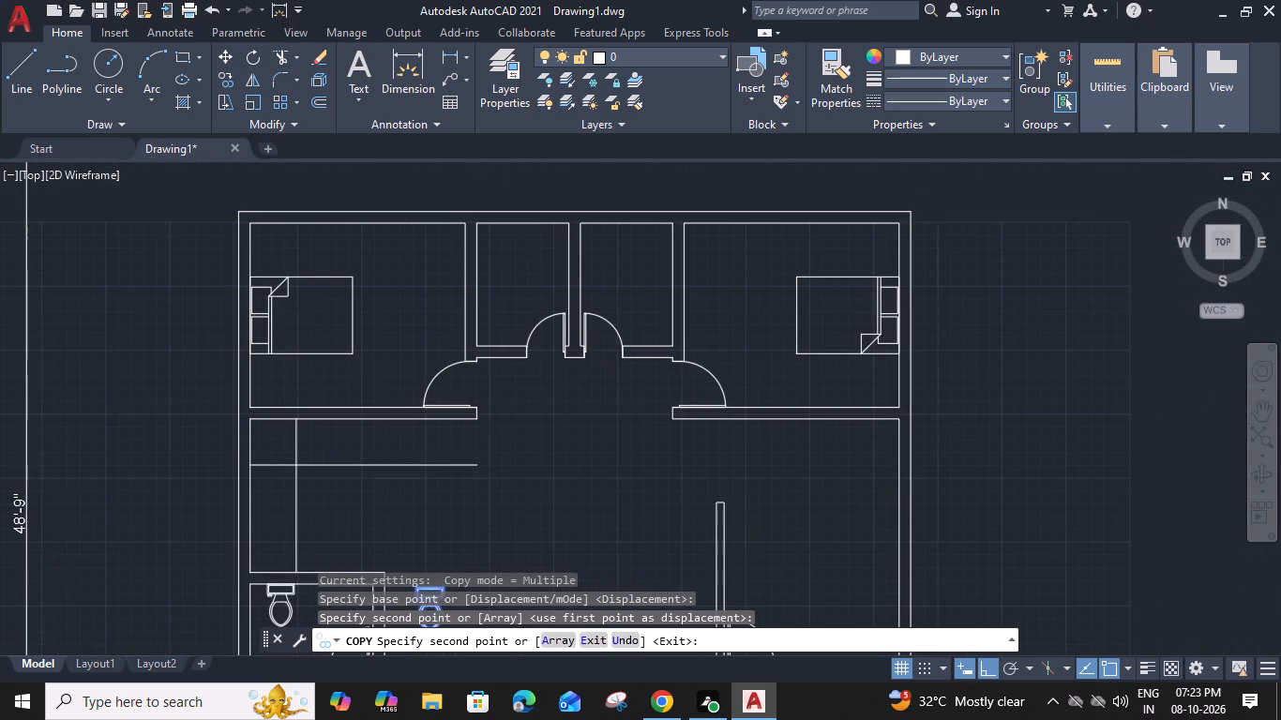
pyautogui.scroll(2, 583, 300)
pyautogui.moveTo(641, 265); pyautogui.dragTo(568, 398, button='middle')
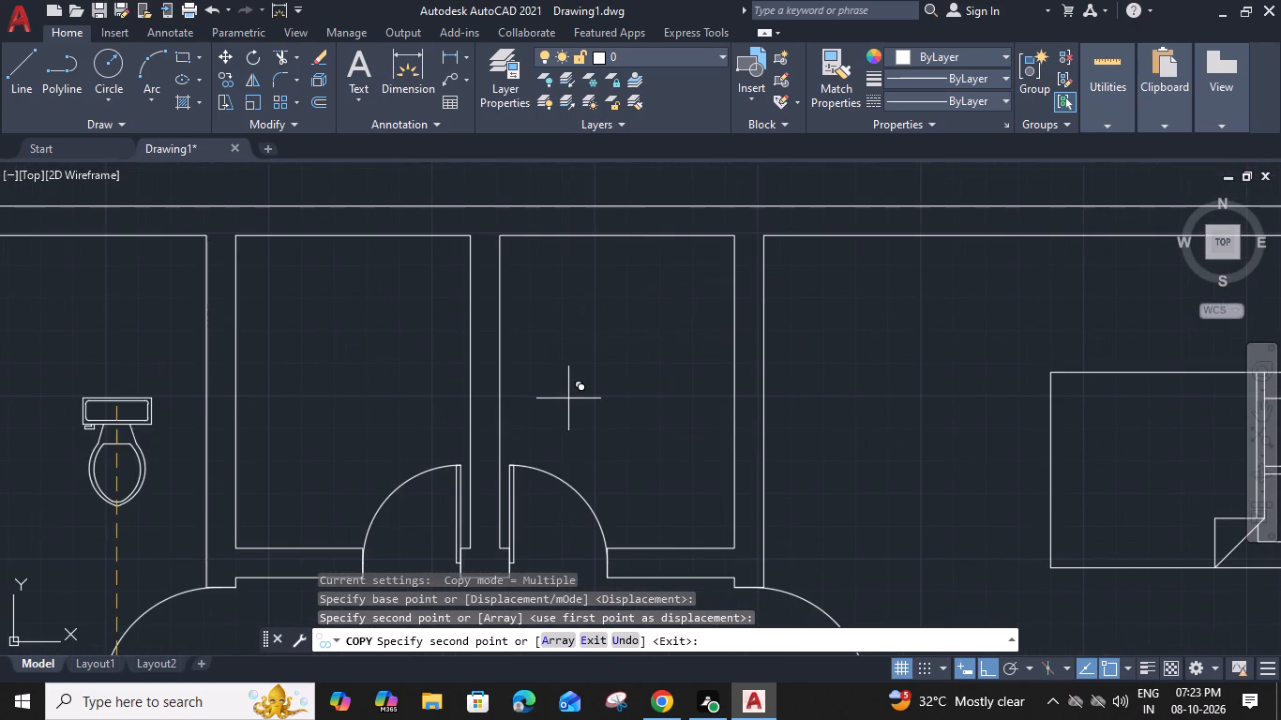
pyautogui.click(670, 236)
pyautogui.press('Escape')
# Erase the original toilet block from the hall.
pyautogui.scroll(-2, 629, 382)
pyautogui.moveTo(642, 364); pyautogui.dragTo(689, 112, button='middle')
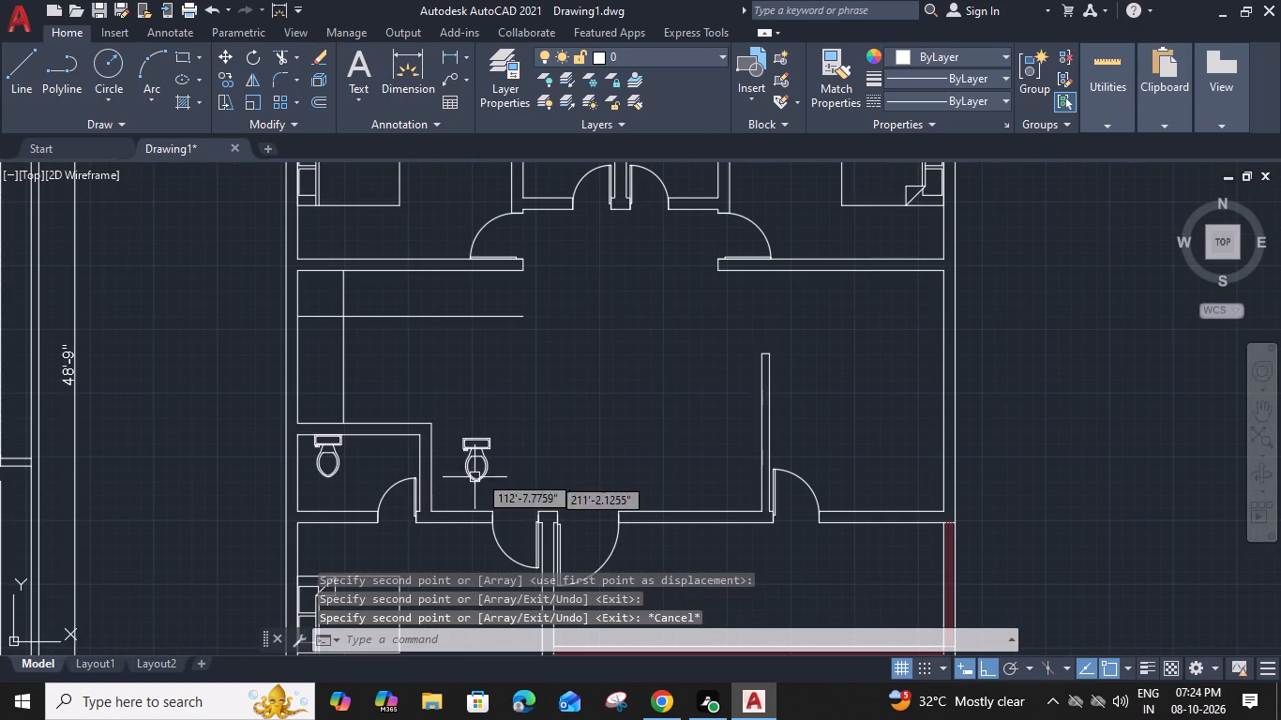
pyautogui.click(478, 473)
pyautogui.press('Delete')
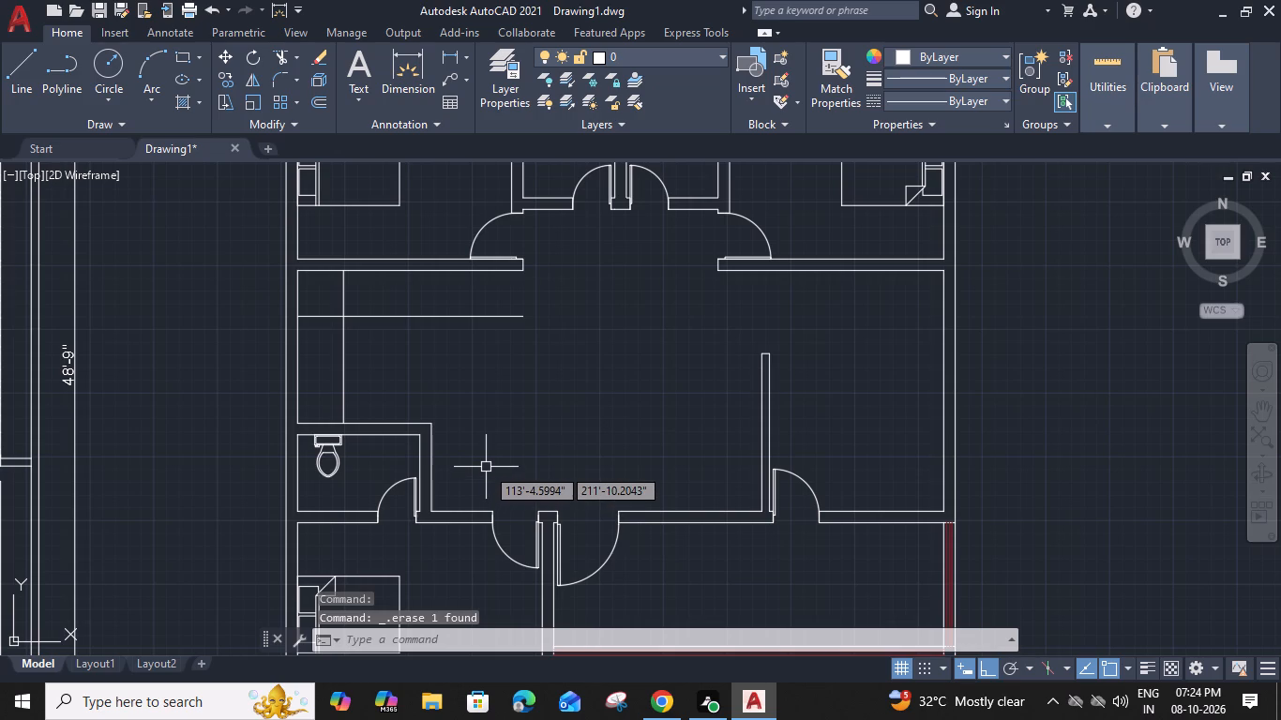
pyautogui.scroll(-1, 580, 438)
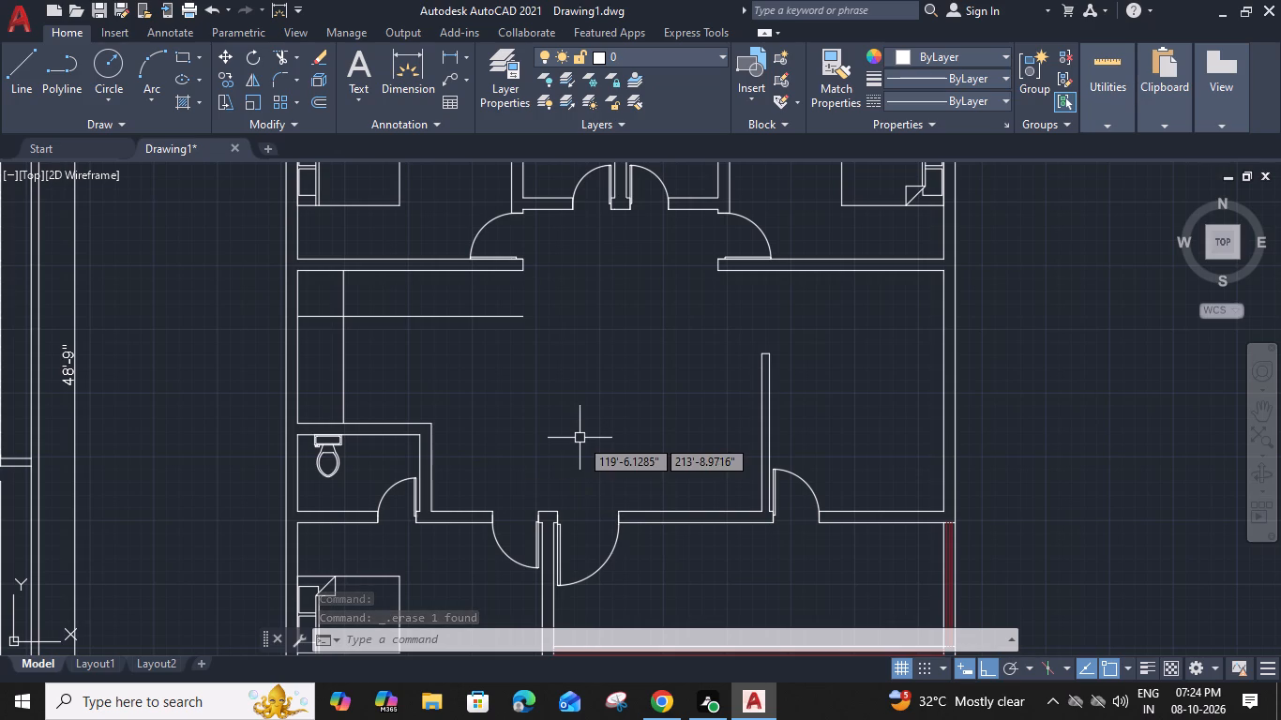
# Copy the dark red window from the south wall of BEDROOM-2 in the hatched reference plan.
pyautogui.moveTo(594, 423); pyautogui.dragTo(703, 415, button='middle')
pyautogui.moveTo(748, 554); pyautogui.dragTo(726, 499, button='middle')
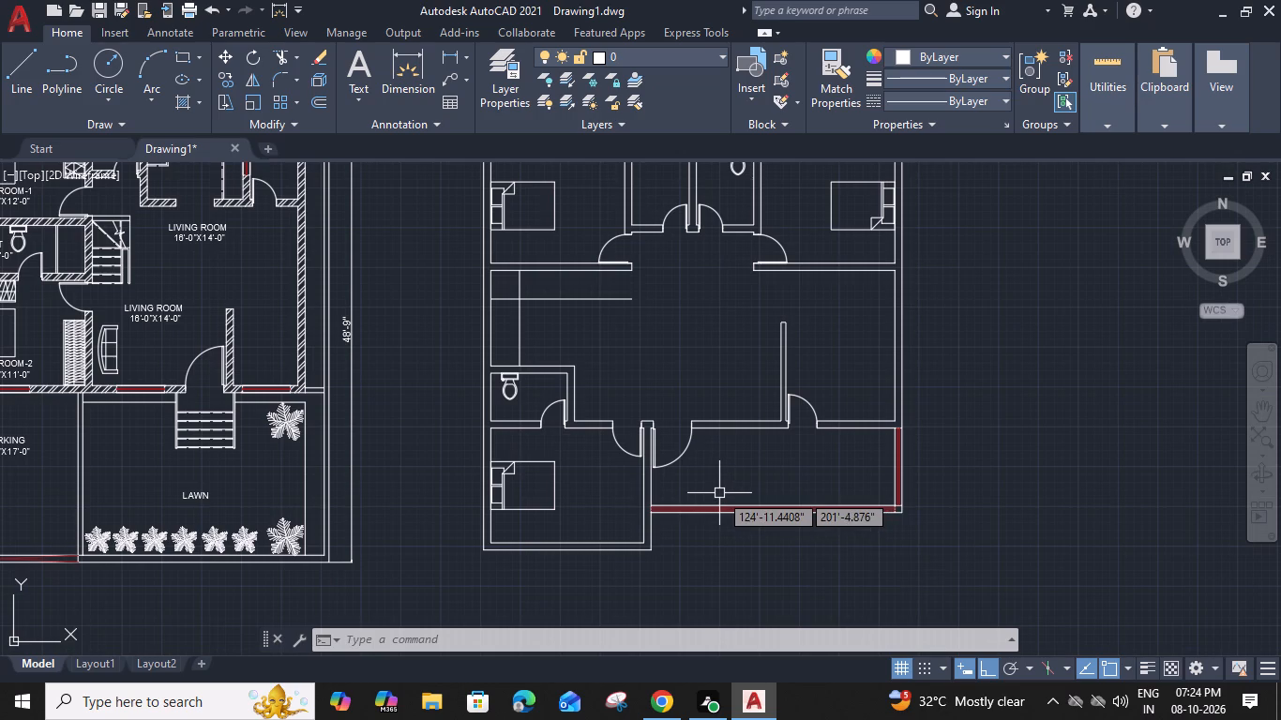
pyautogui.moveTo(746, 309); pyautogui.dragTo(734, 307, button='middle')
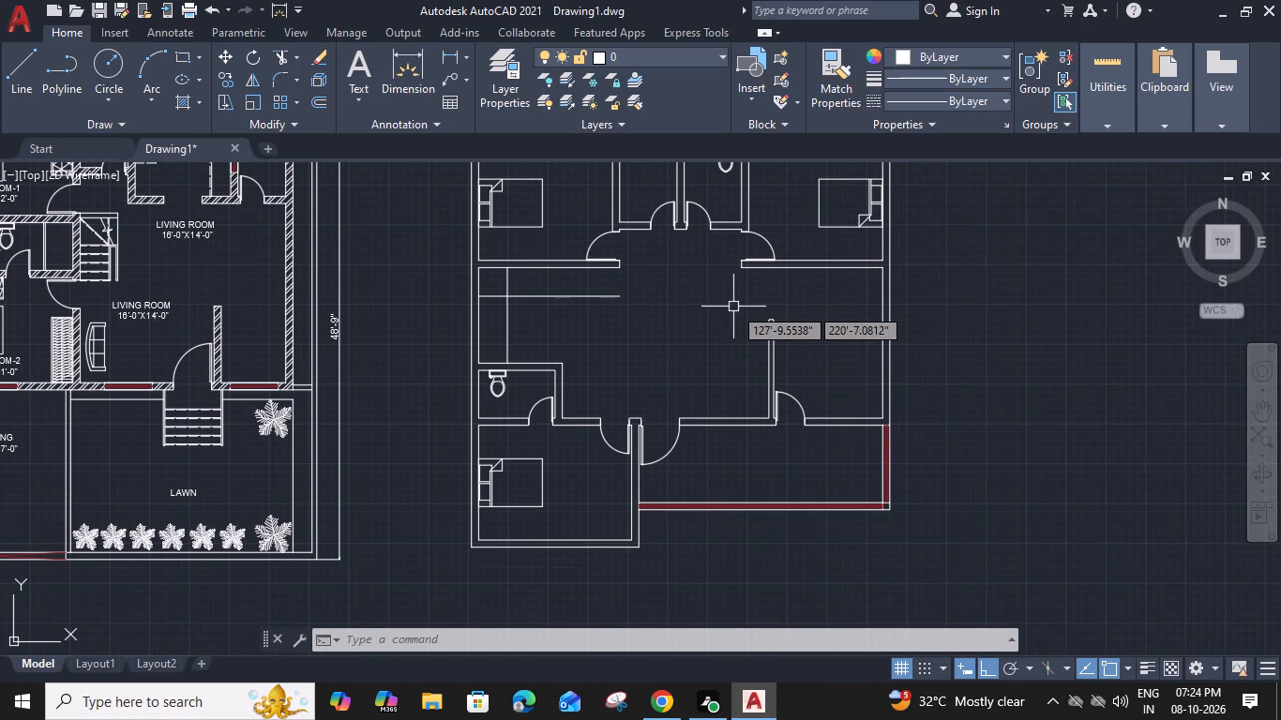
pyautogui.moveTo(752, 443); pyautogui.dragTo(728, 426, button='middle')
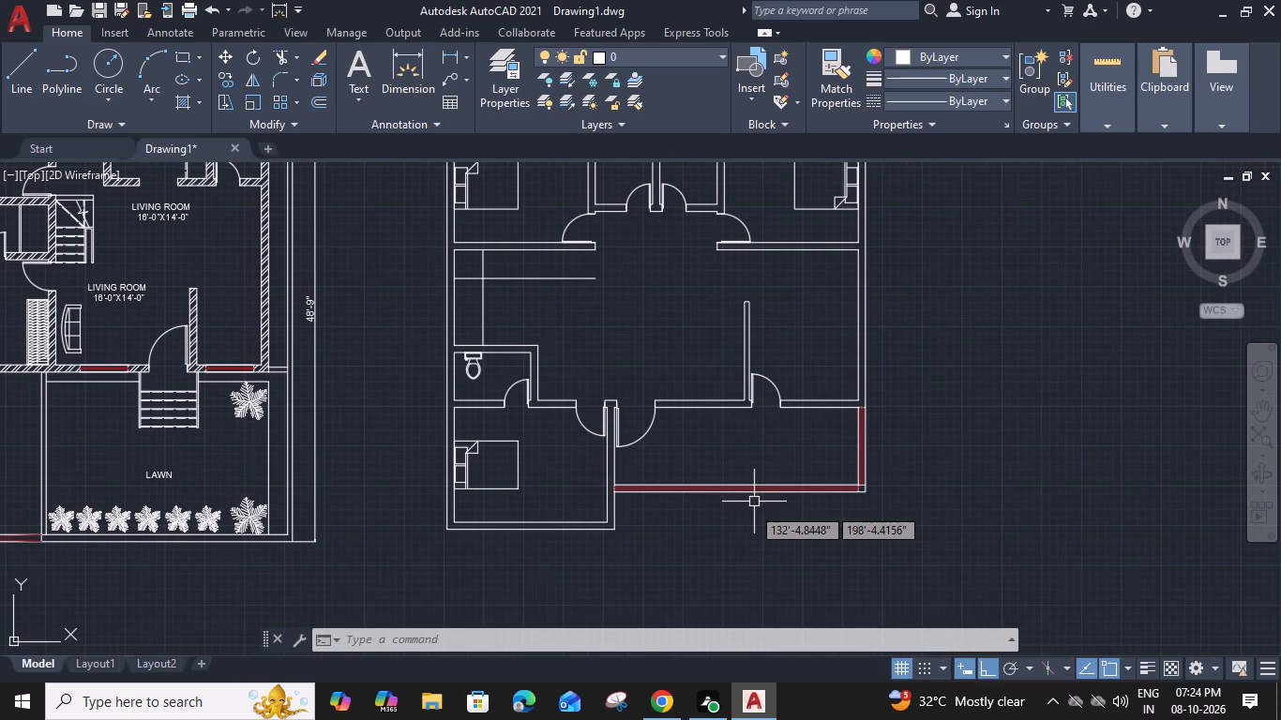
pyautogui.moveTo(501, 532); pyautogui.dragTo(505, 515, button='middle')
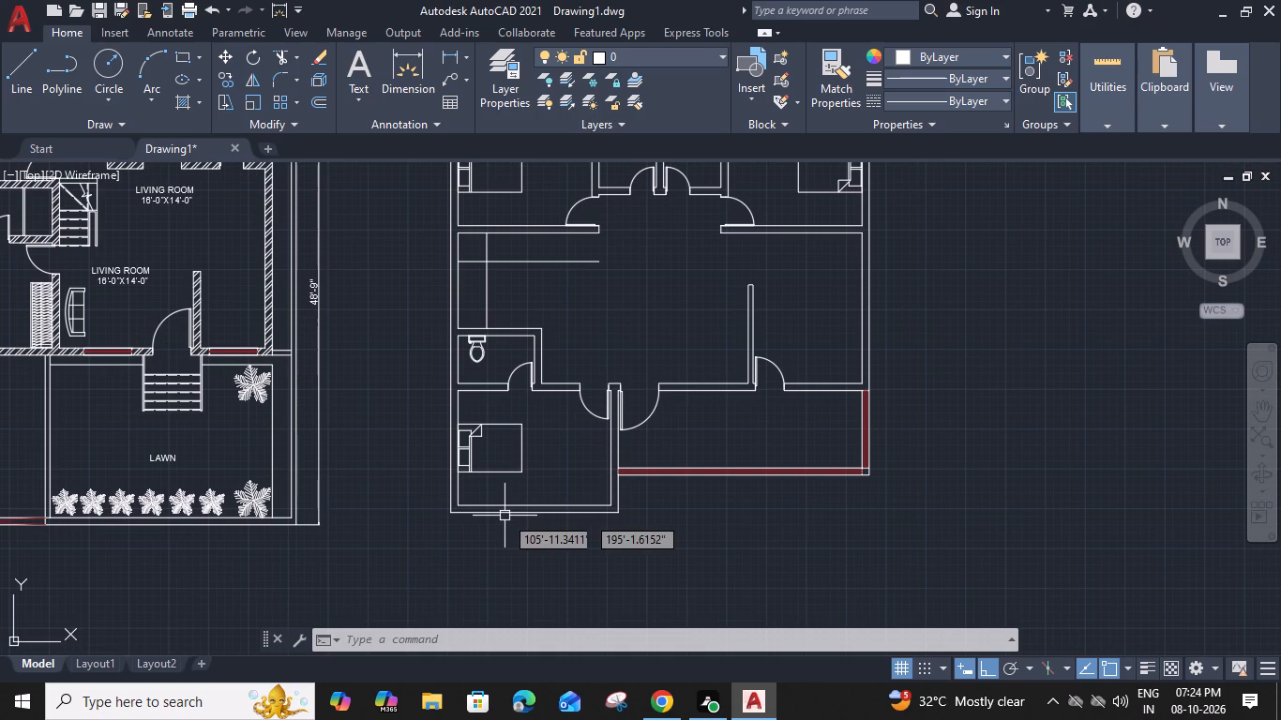
pyautogui.scroll(-2, 535, 459)
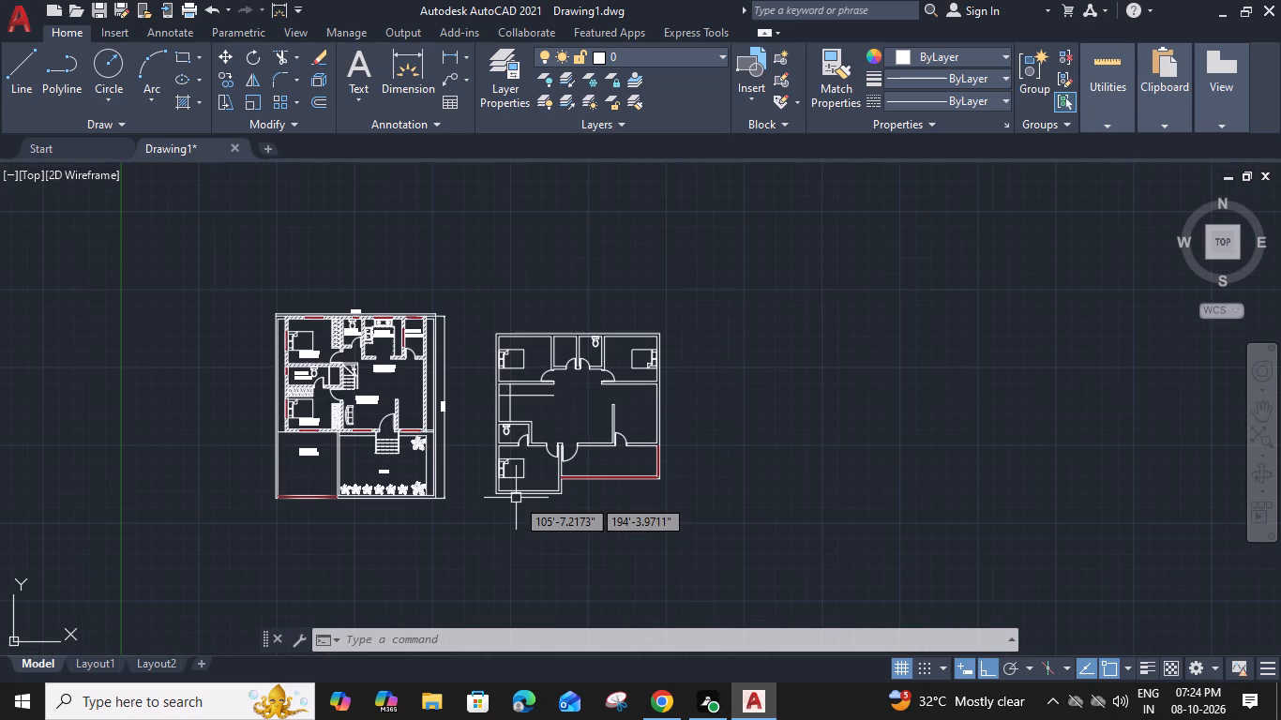
pyautogui.moveTo(392, 507); pyautogui.dragTo(555, 506, button='middle')
pyautogui.scroll(3, 481, 440)
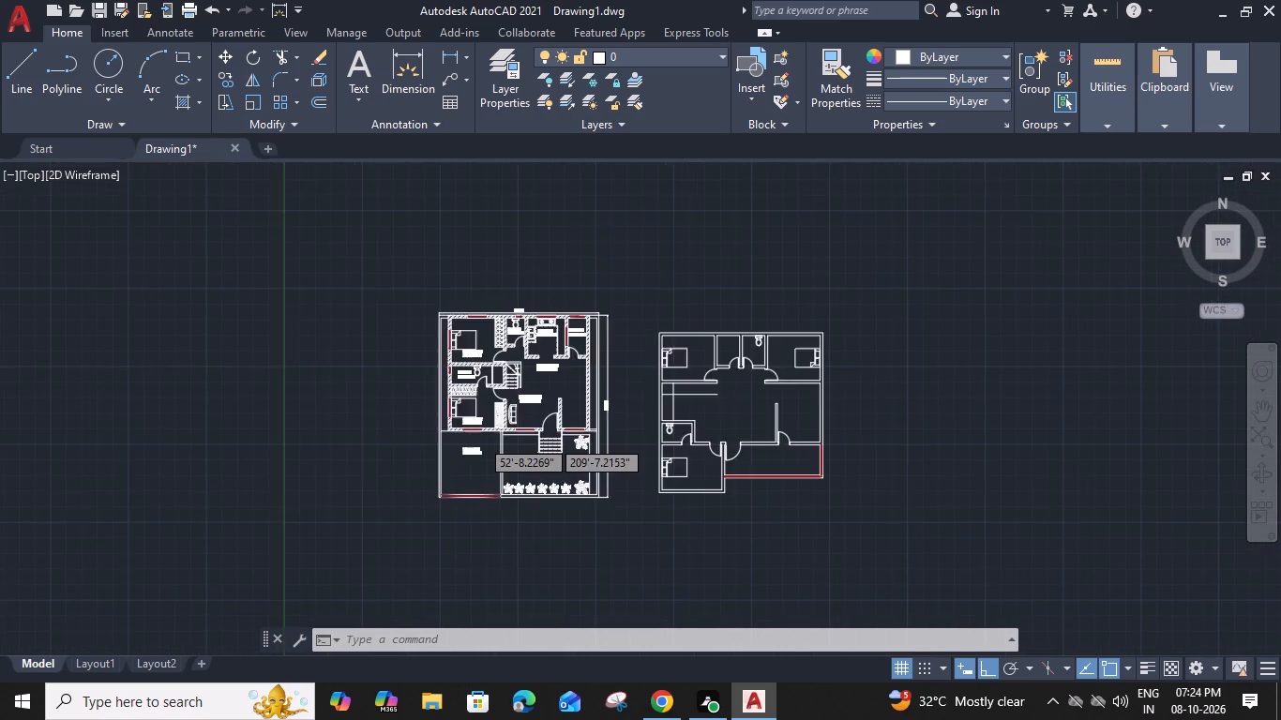
pyautogui.scroll(2, 479, 438)
pyautogui.click(468, 397)
pyautogui.press('c')
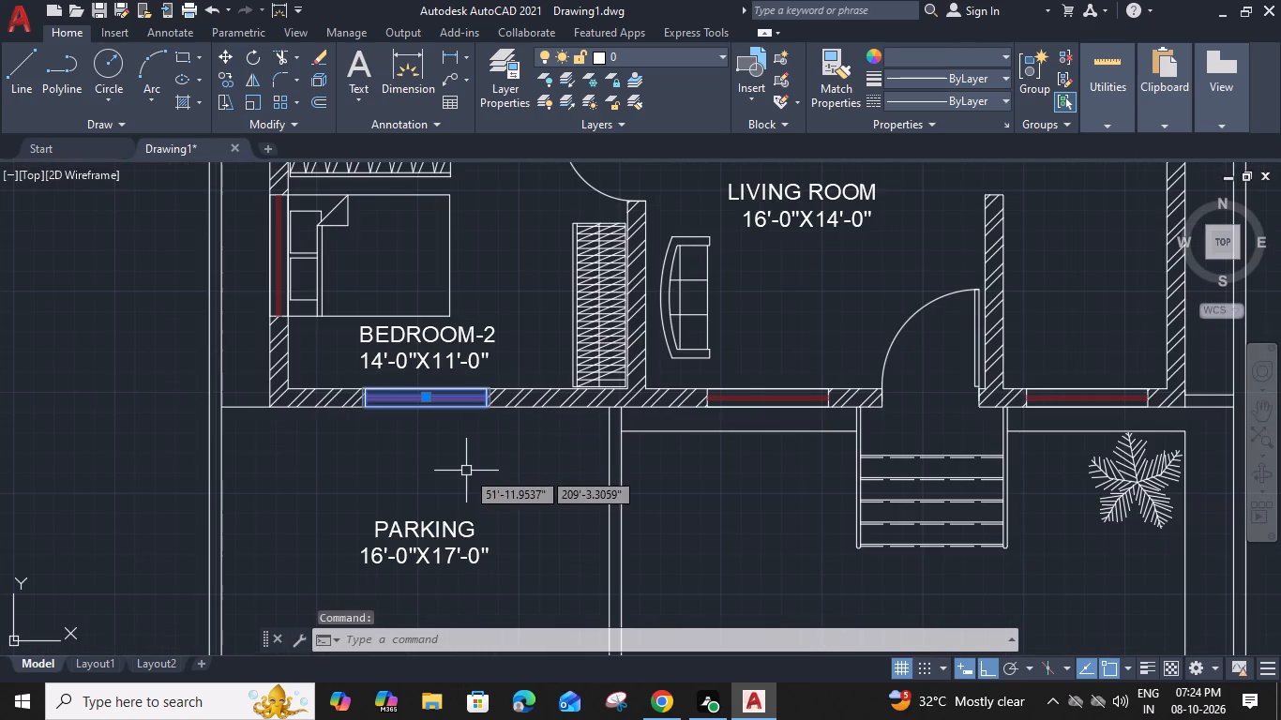
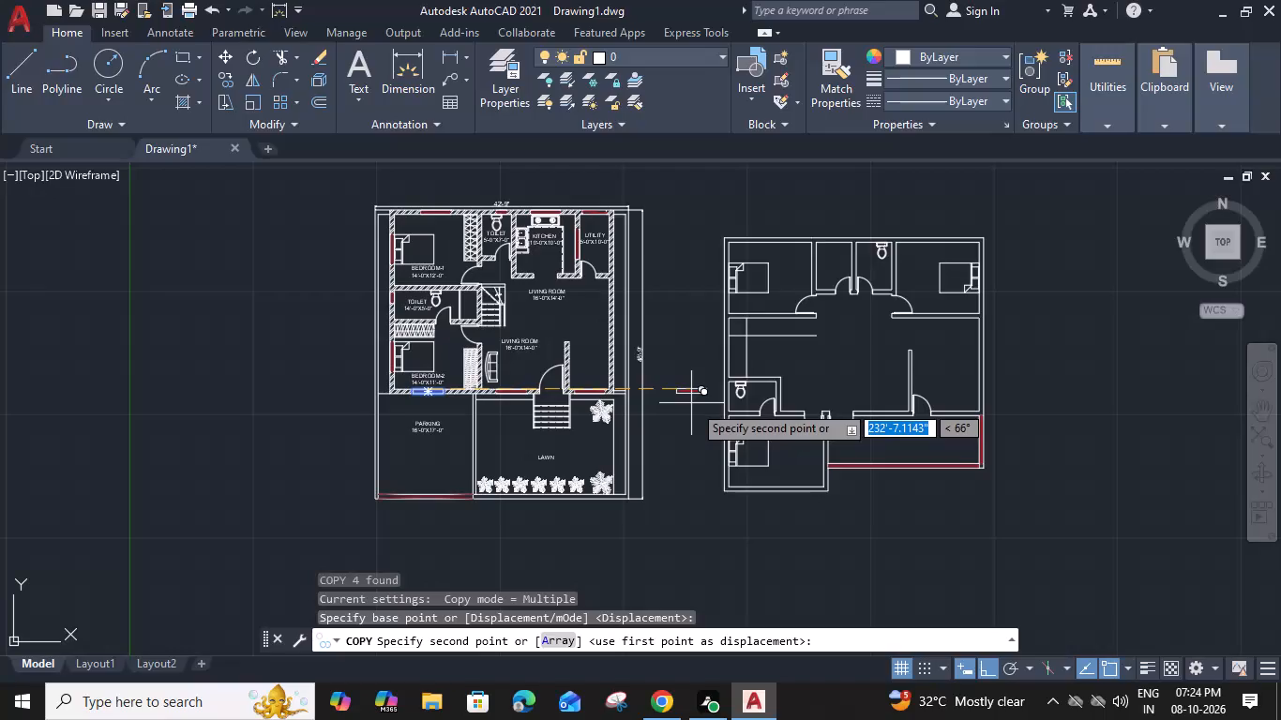
# Place window copies on the south wall of the lower bedroom and the north walls of both upper bedrooms.
pyautogui.scroll(3, 775, 477)
pyautogui.click(778, 503)
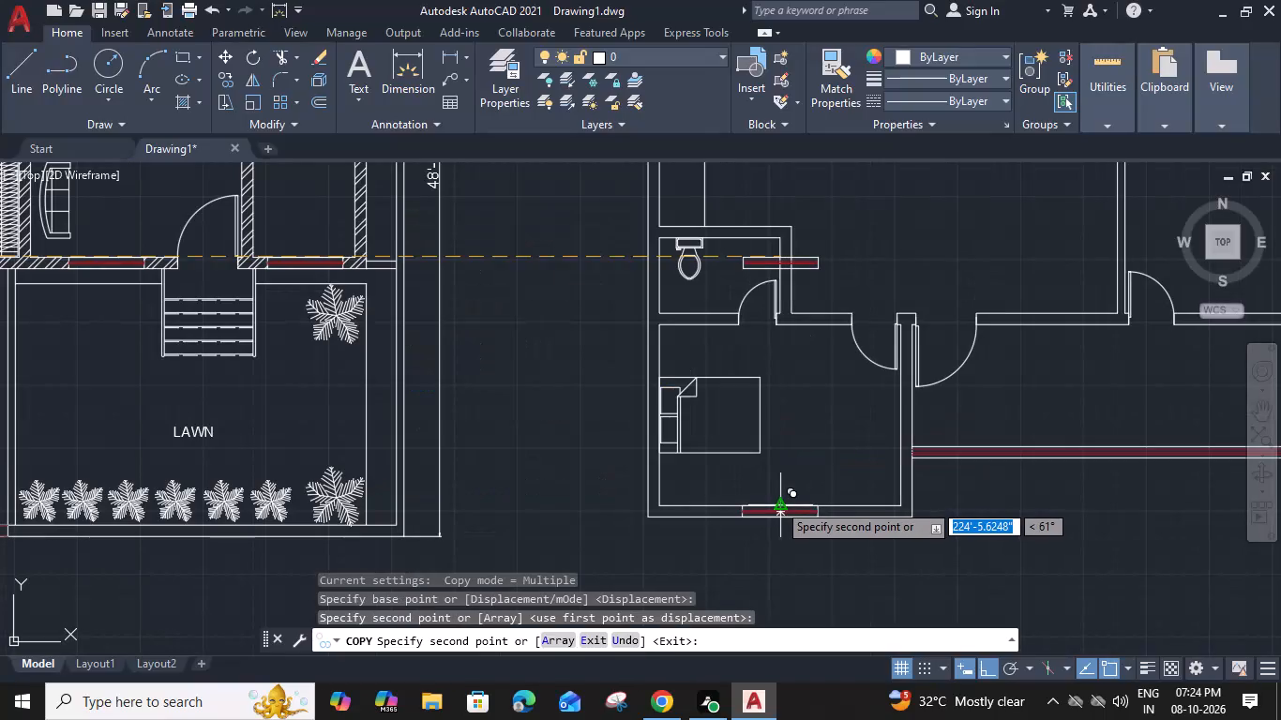
pyautogui.scroll(-2, 776, 500)
pyautogui.scroll(2, 779, 249)
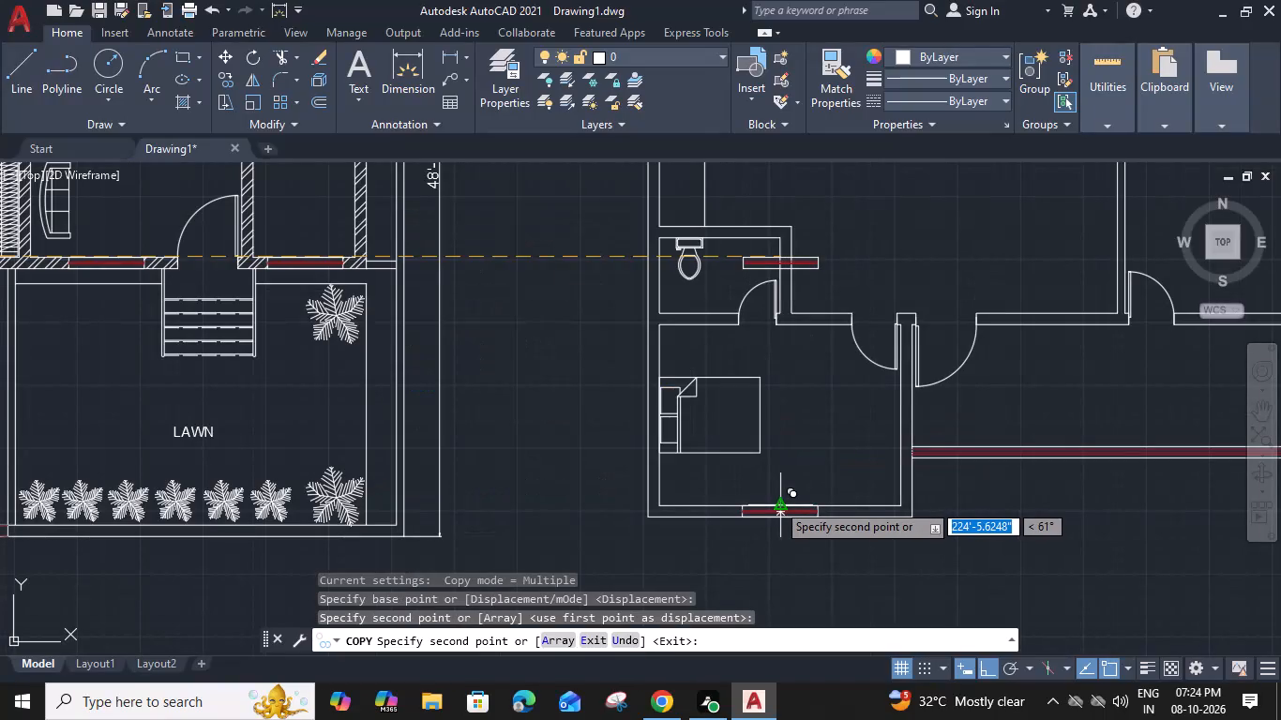
pyautogui.click(757, 262)
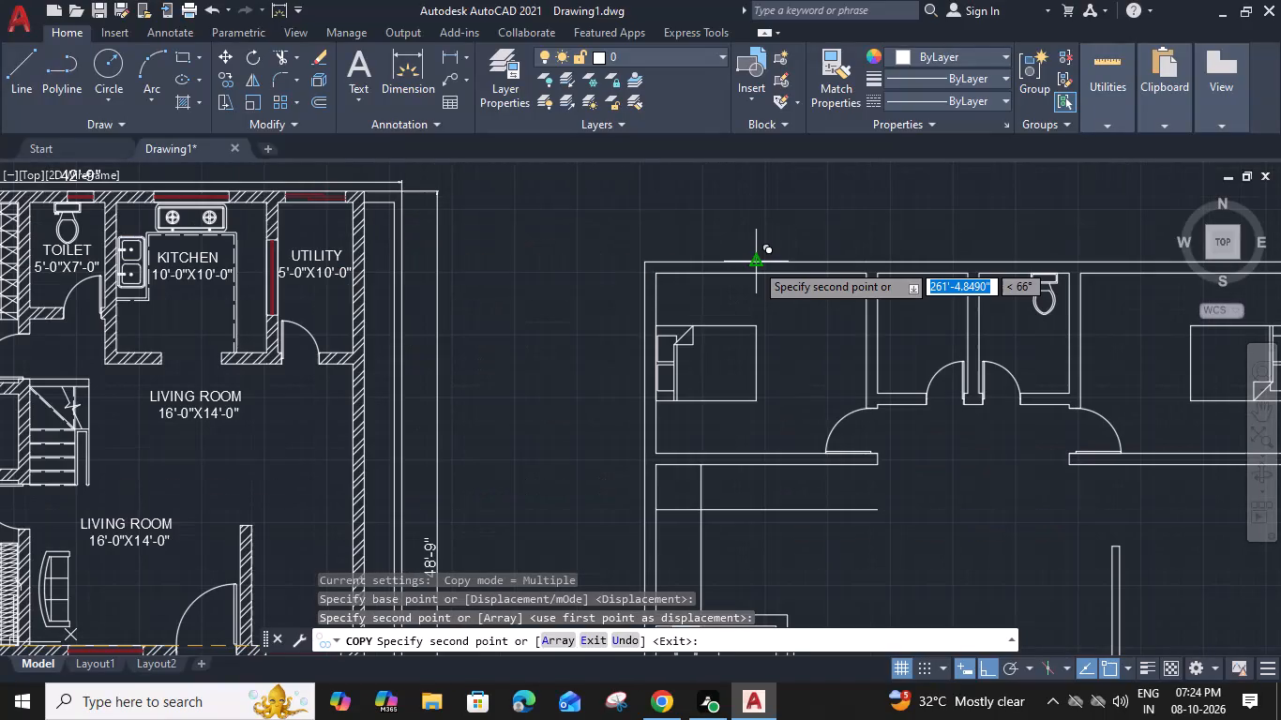
pyautogui.moveTo(897, 261); pyautogui.dragTo(520, 292, button='middle')
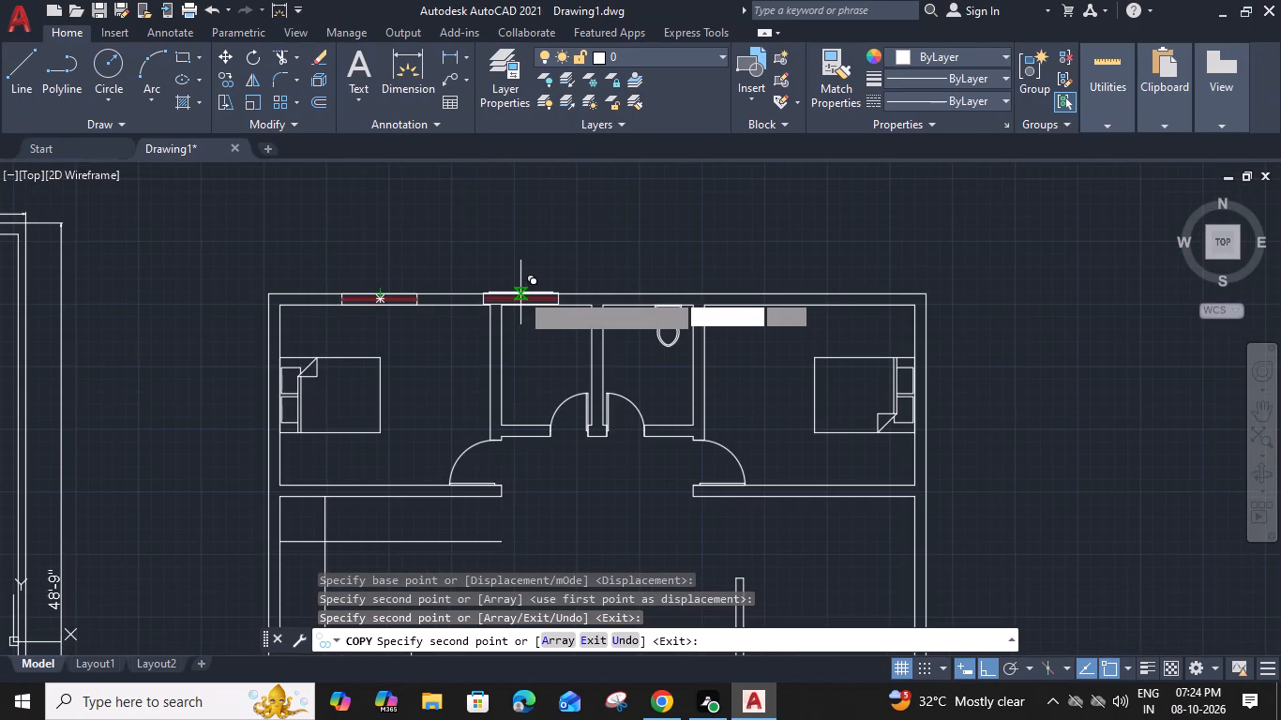
pyautogui.click(810, 295)
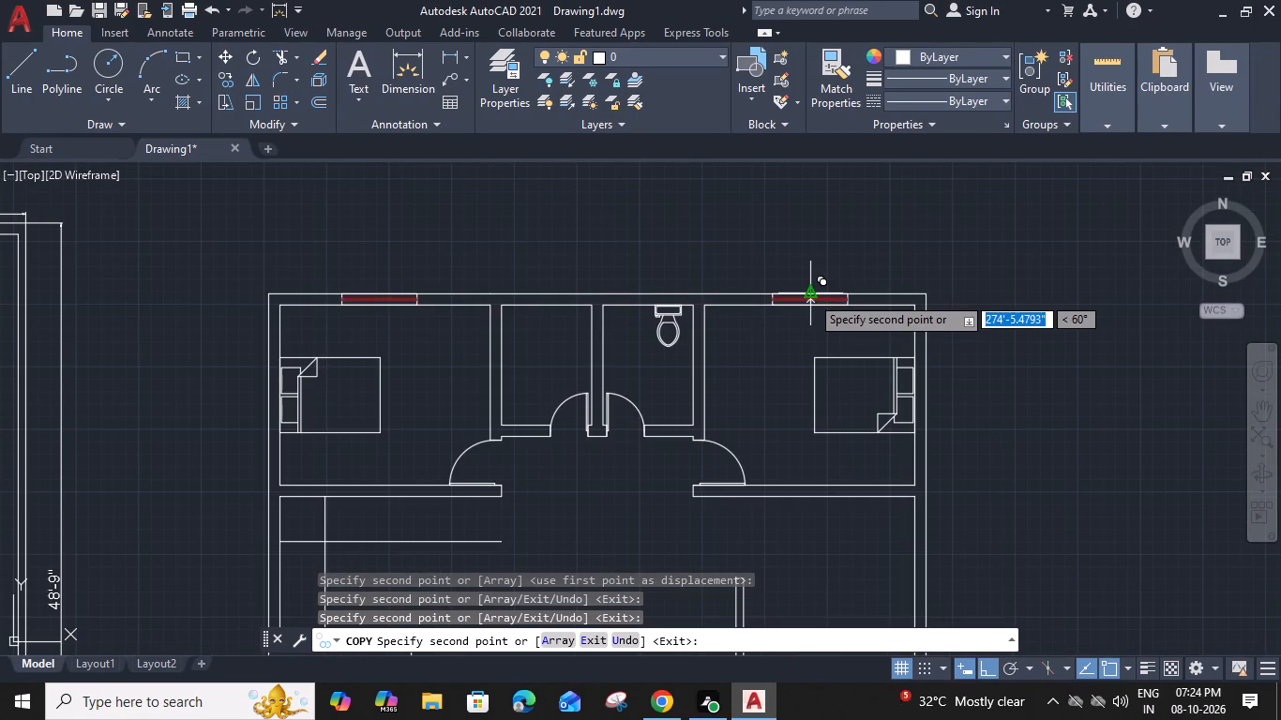
# Place another window copy in the south wall of the eastern room, between its door and the outer east wall.
pyautogui.moveTo(805, 519); pyautogui.dragTo(672, 226, button='middle')
pyautogui.click(729, 439)
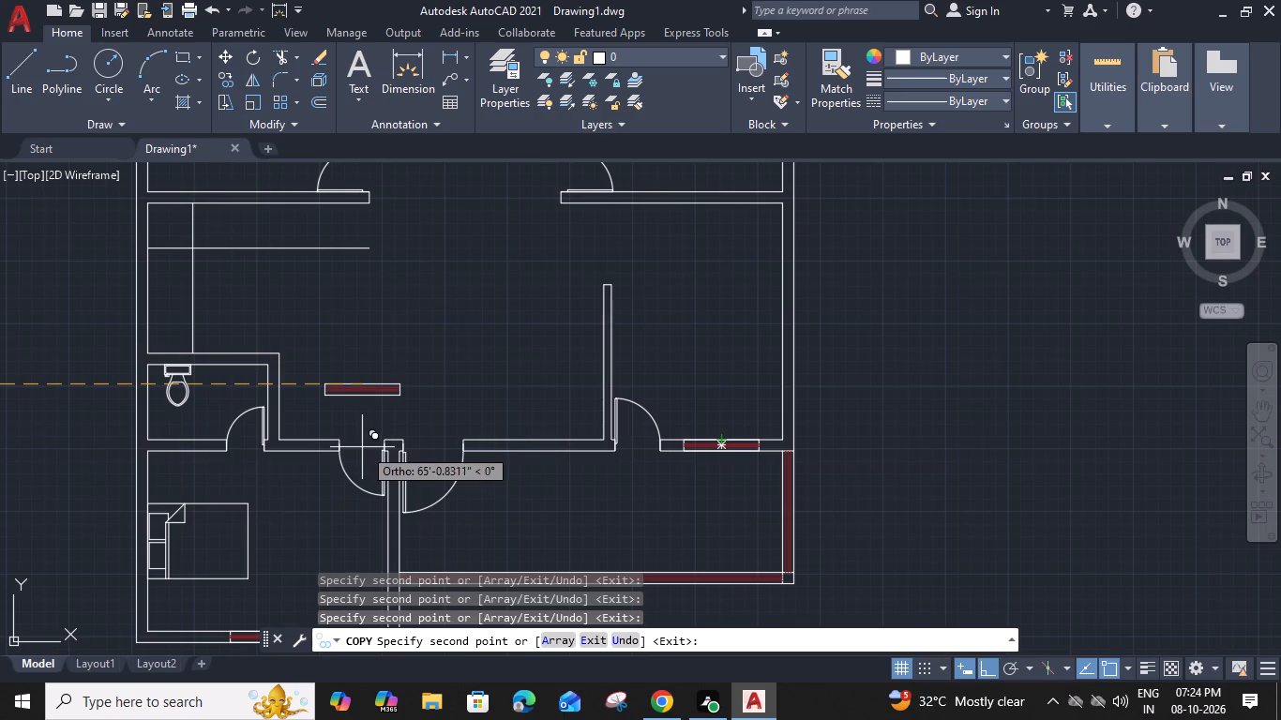
pyautogui.moveTo(365, 443); pyautogui.dragTo(630, 421, button='middle')
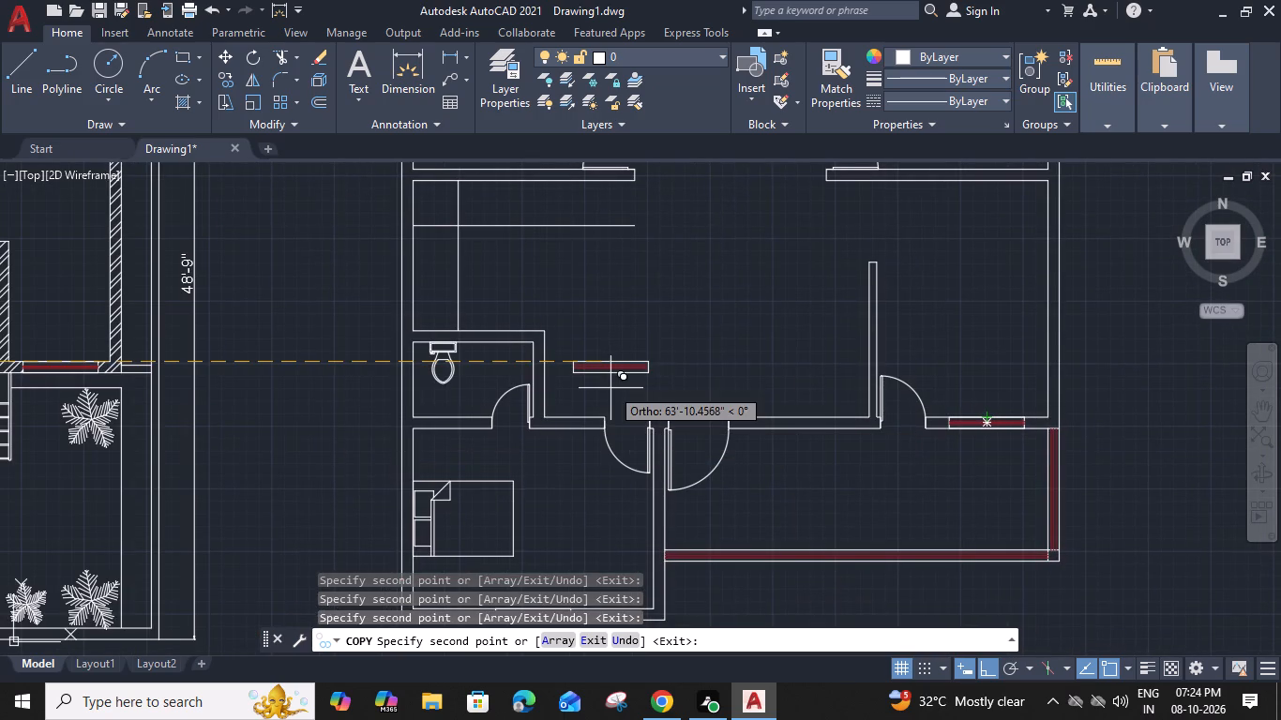
pyautogui.press('Escape')
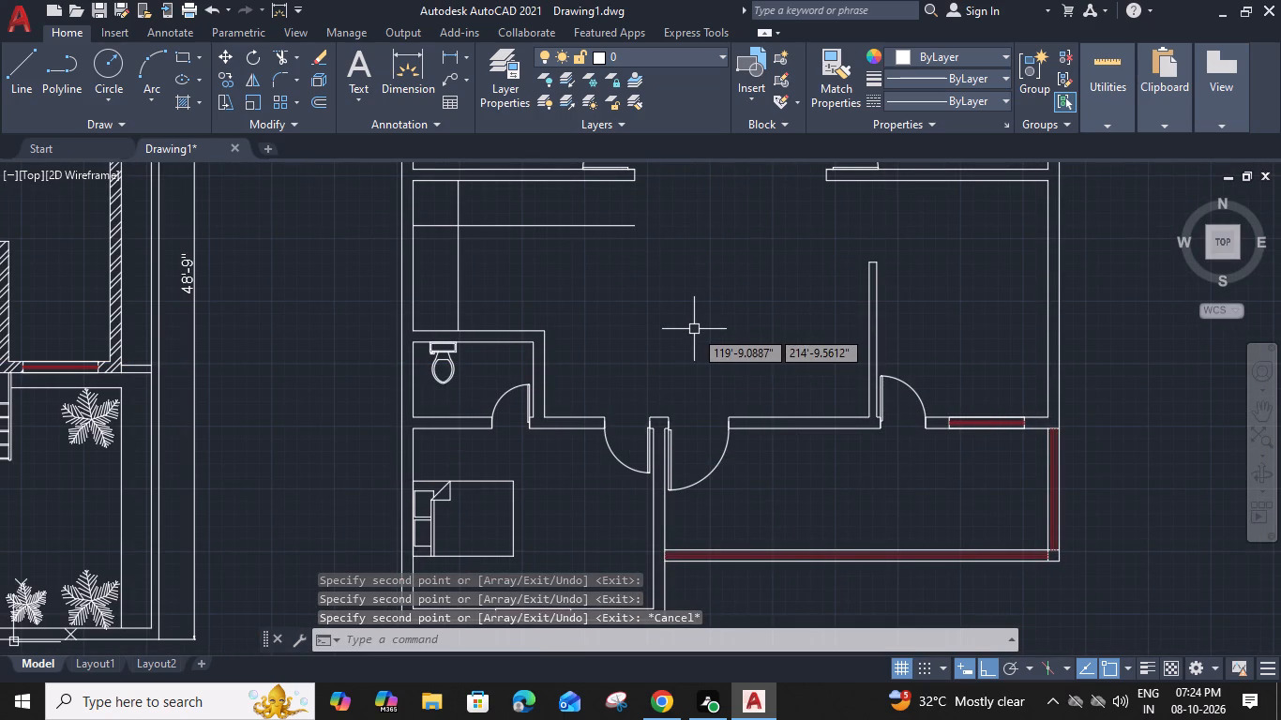
# Move the entrance door beside the lower bedroom straight north, out of its wall opening and into the hall.
pyautogui.moveTo(812, 351); pyautogui.dragTo(804, 344, button='middle')
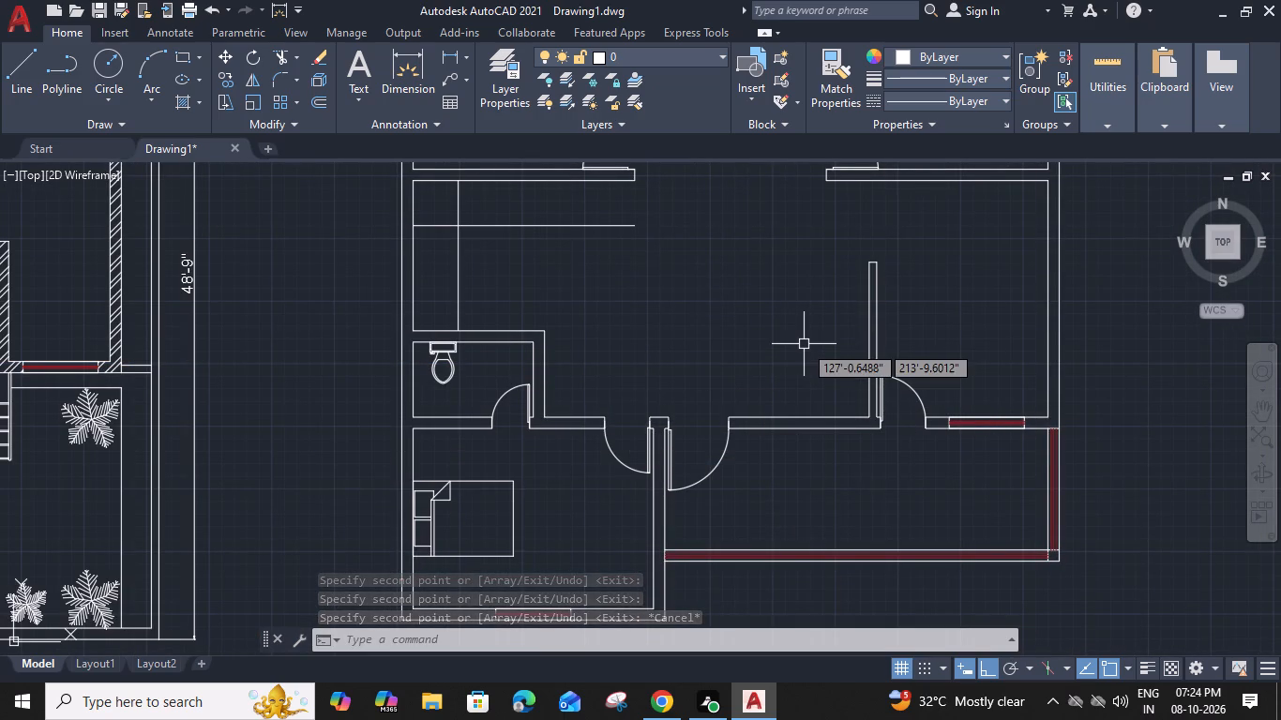
pyautogui.moveTo(804, 344); pyautogui.dragTo(841, 325, button='middle')
pyautogui.scroll(-1, 836, 350)
pyautogui.moveTo(834, 350); pyautogui.dragTo(830, 350, button='middle')
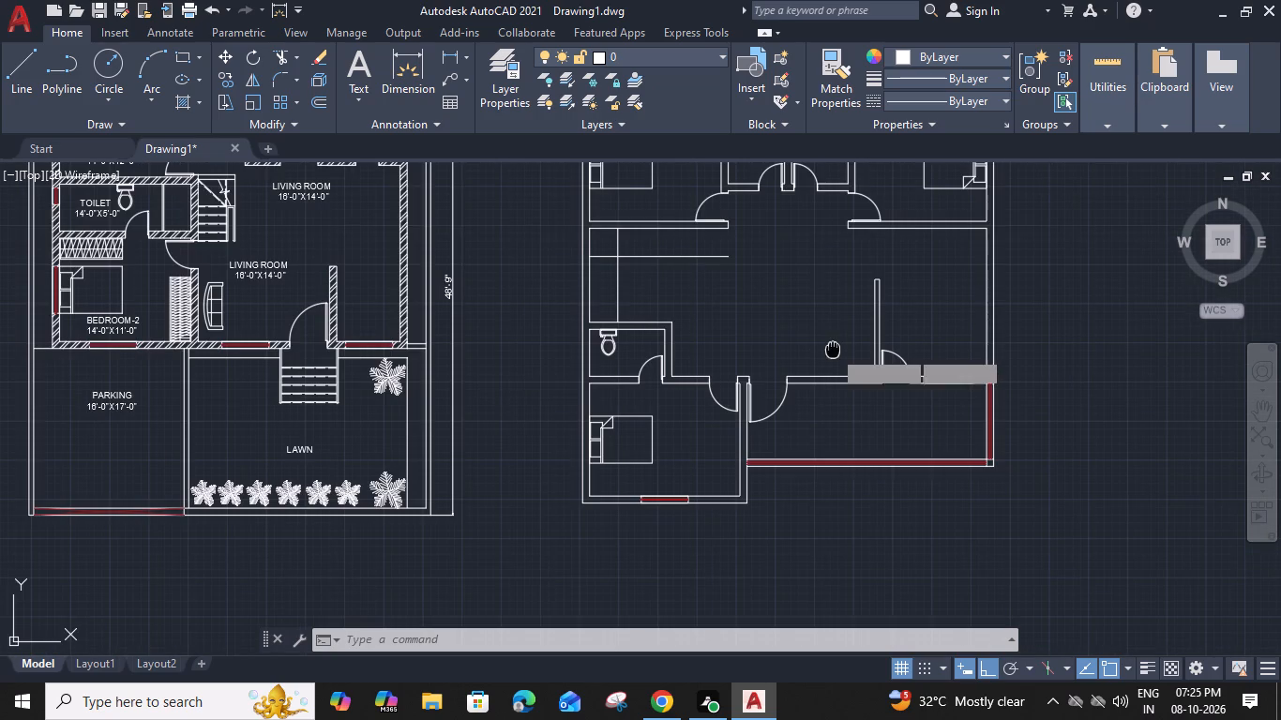
pyautogui.moveTo(830, 350); pyautogui.dragTo(856, 332, button='middle')
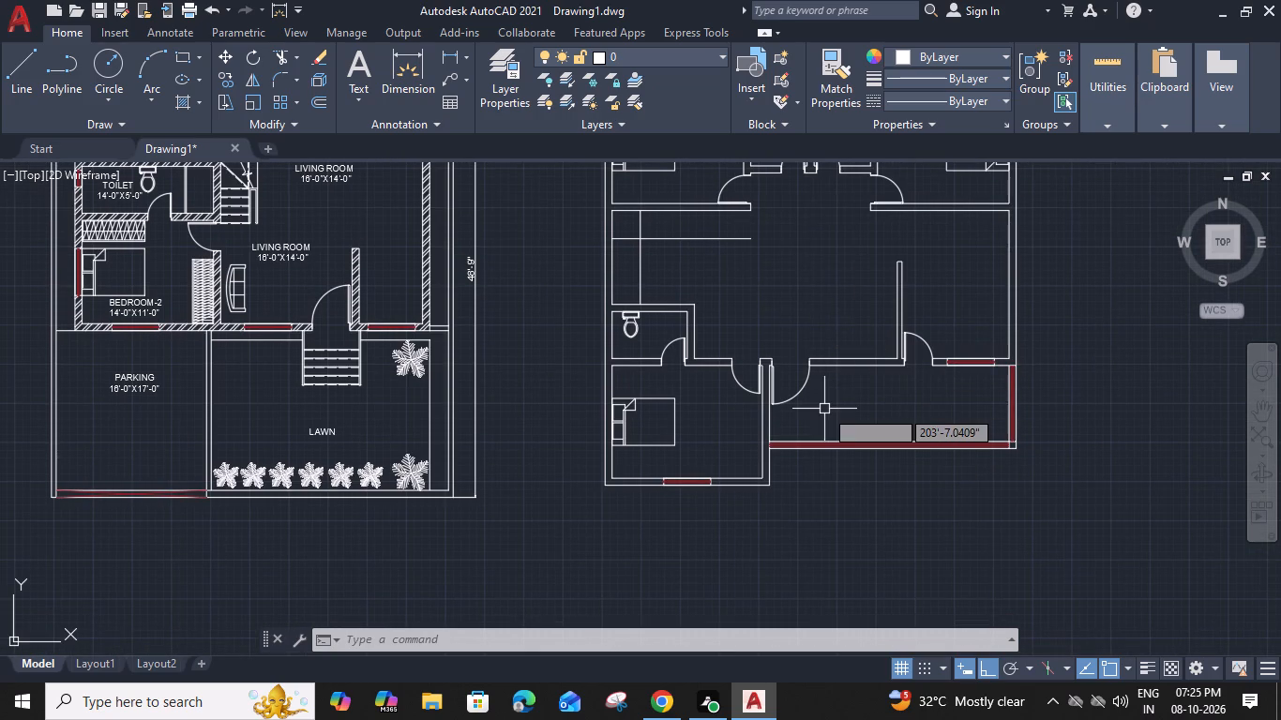
pyautogui.click(805, 391)
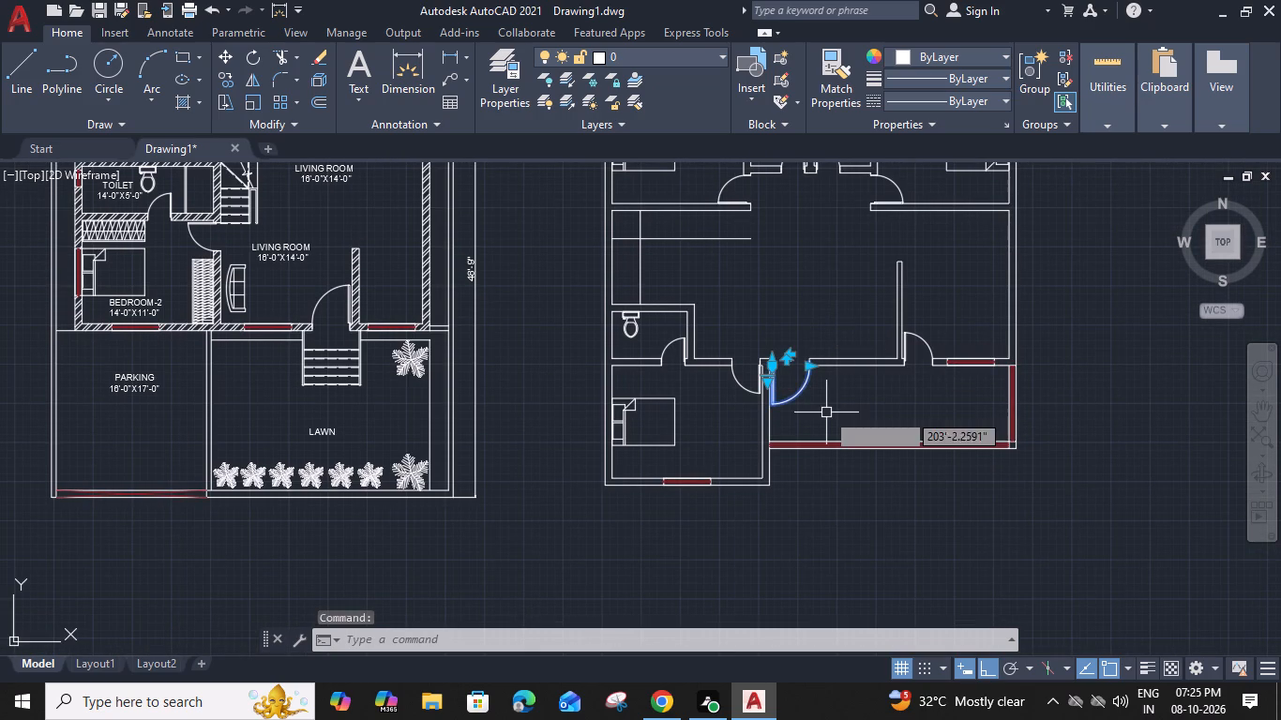
pyautogui.press('m')
pyautogui.press('space')
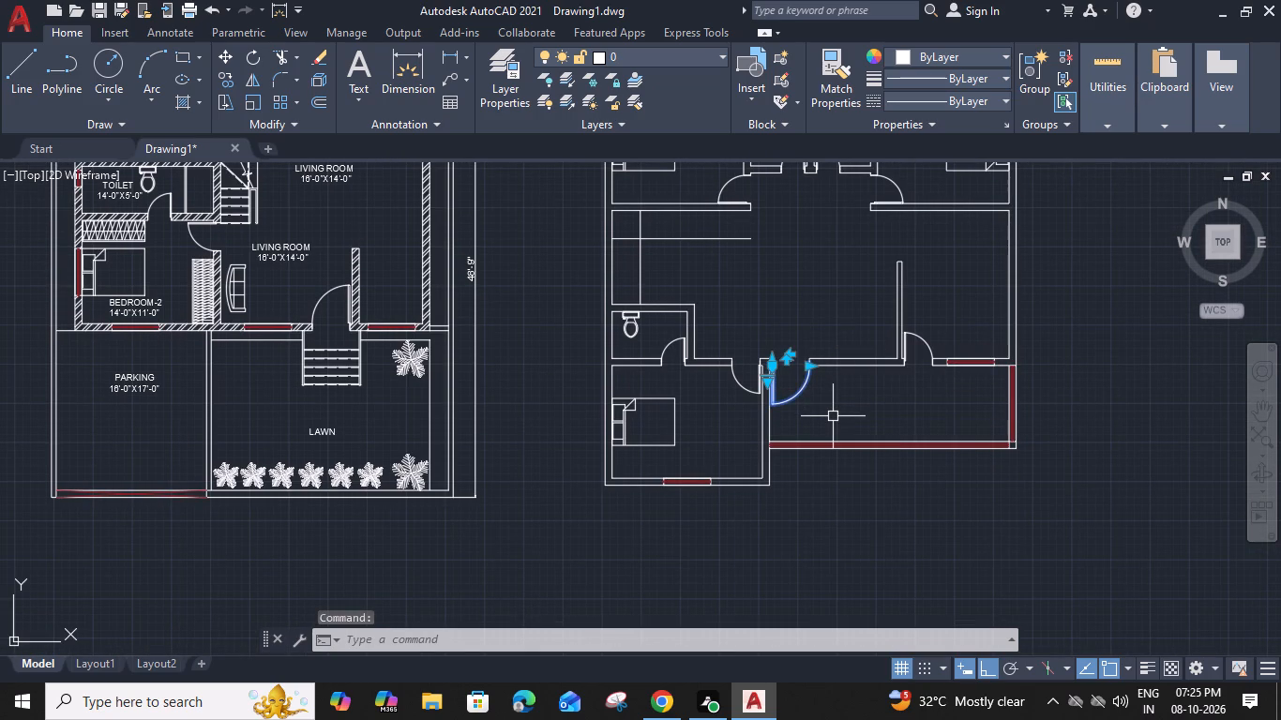
pyautogui.scroll(3, 782, 353)
pyautogui.click(745, 381)
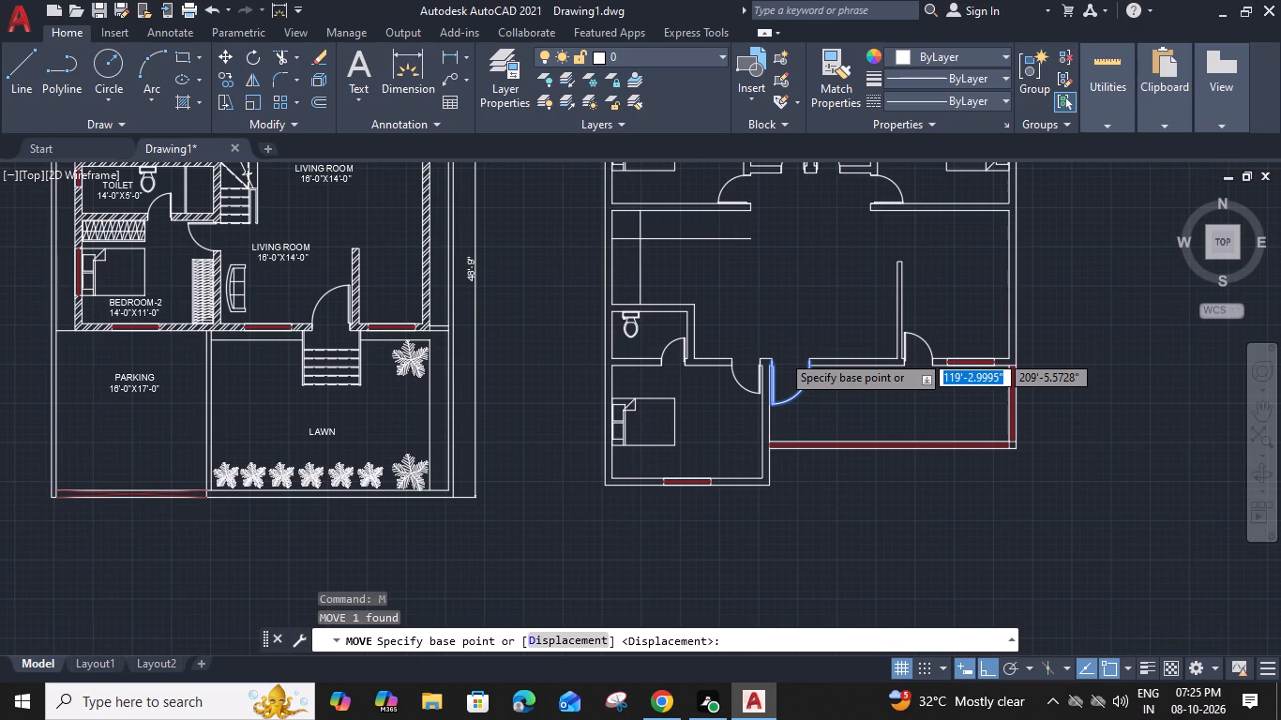
pyautogui.click(727, 157)
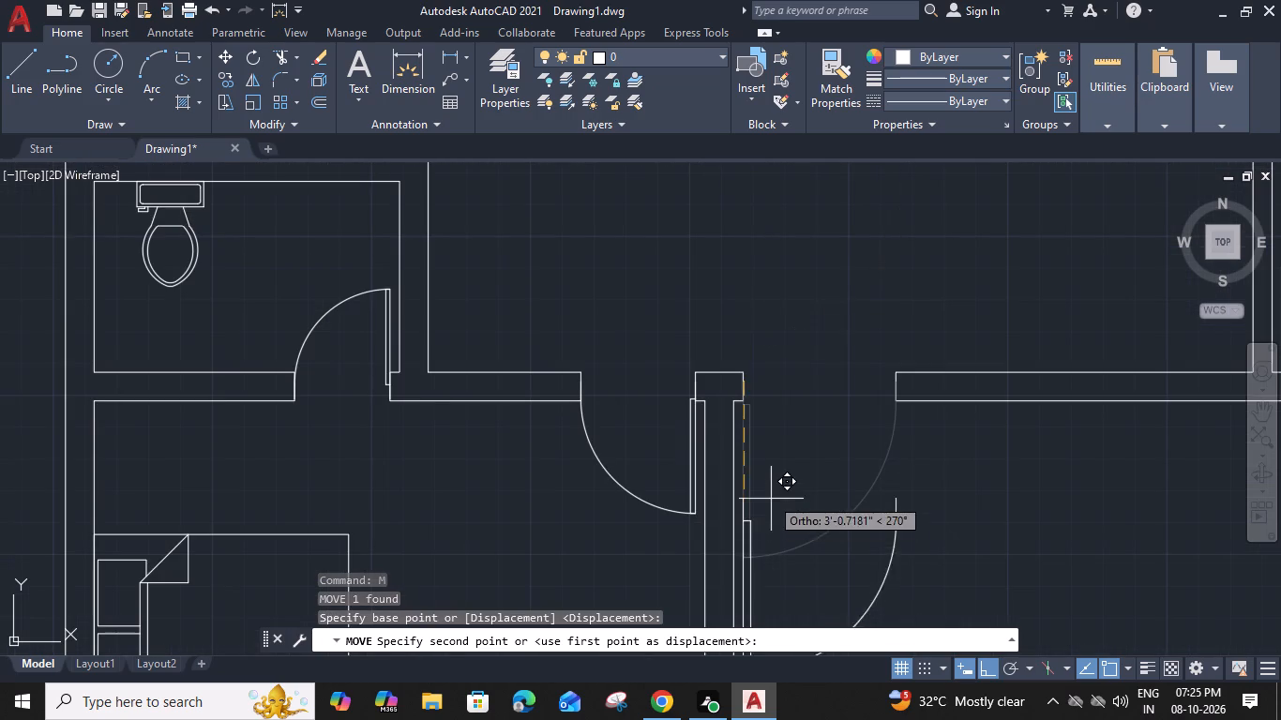
pyautogui.click(703, 167)
# Move the lower bedroom's two east wall lines 3' east.
pyautogui.scroll(-1, 848, 494)
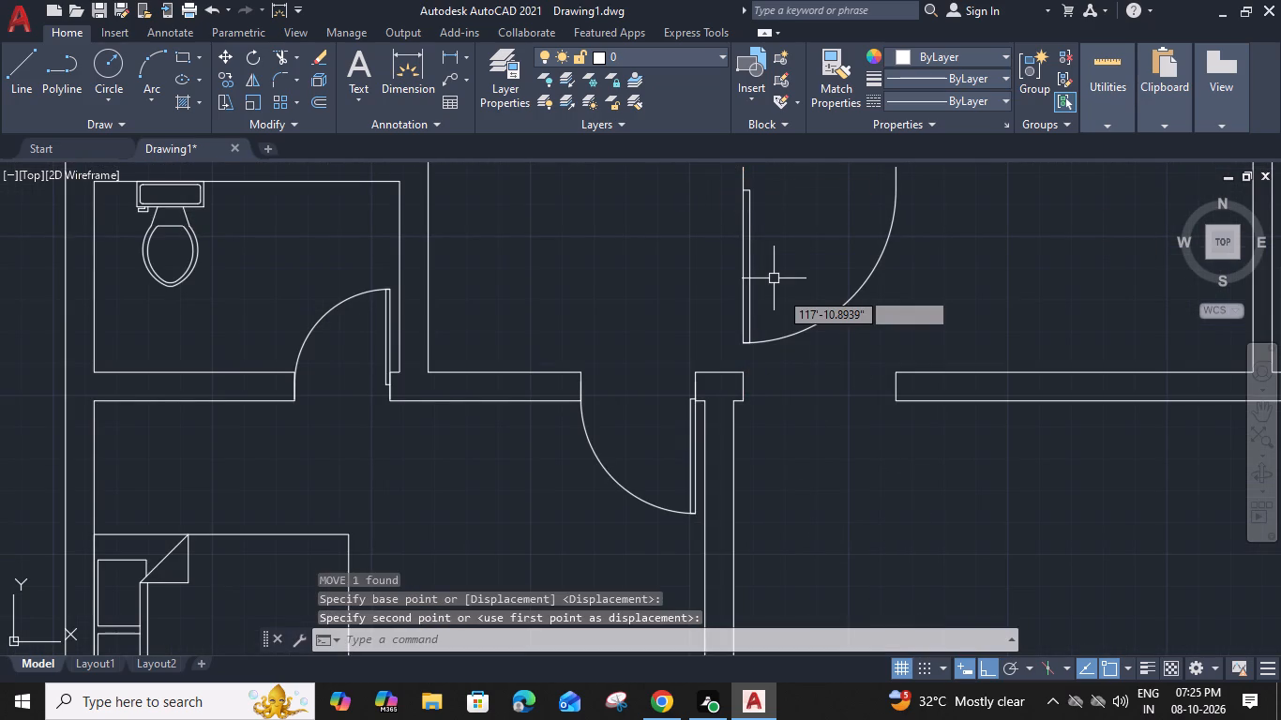
pyautogui.moveTo(838, 485); pyautogui.dragTo(654, 225, button='middle')
pyautogui.click(625, 265)
pyautogui.click(528, 313)
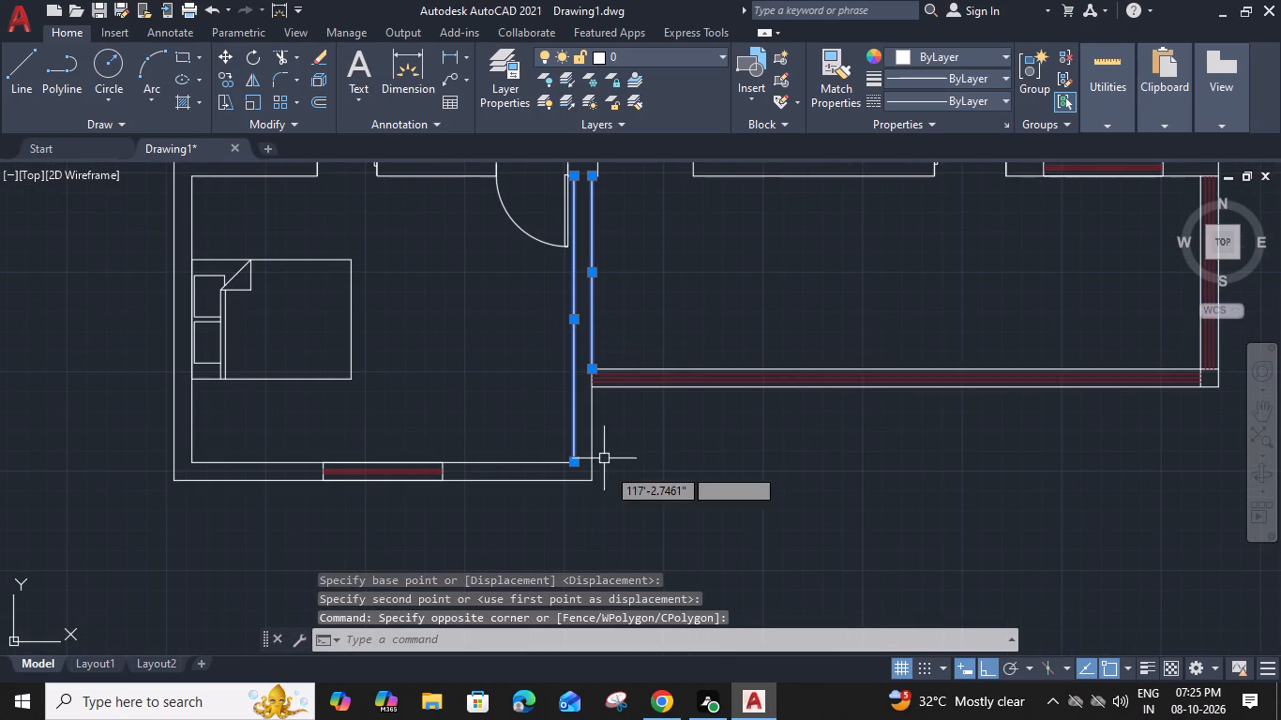
pyautogui.write('M')
pyautogui.press('space')
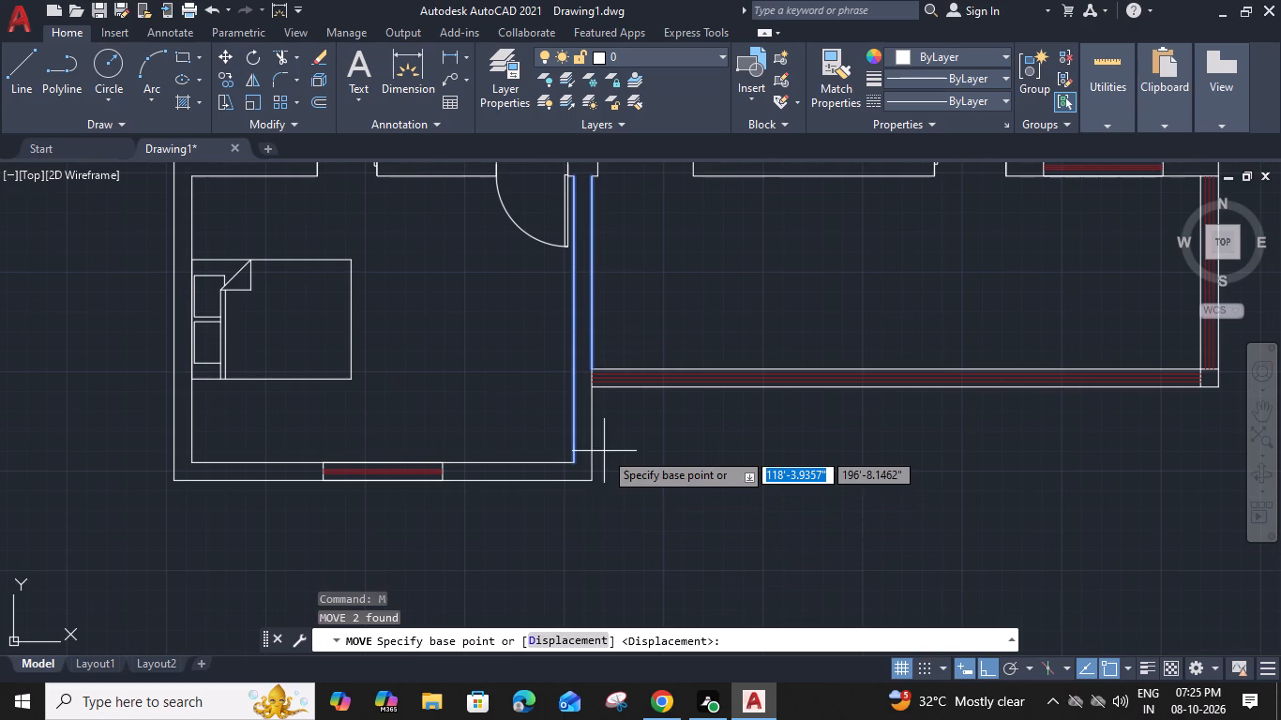
pyautogui.click(577, 458)
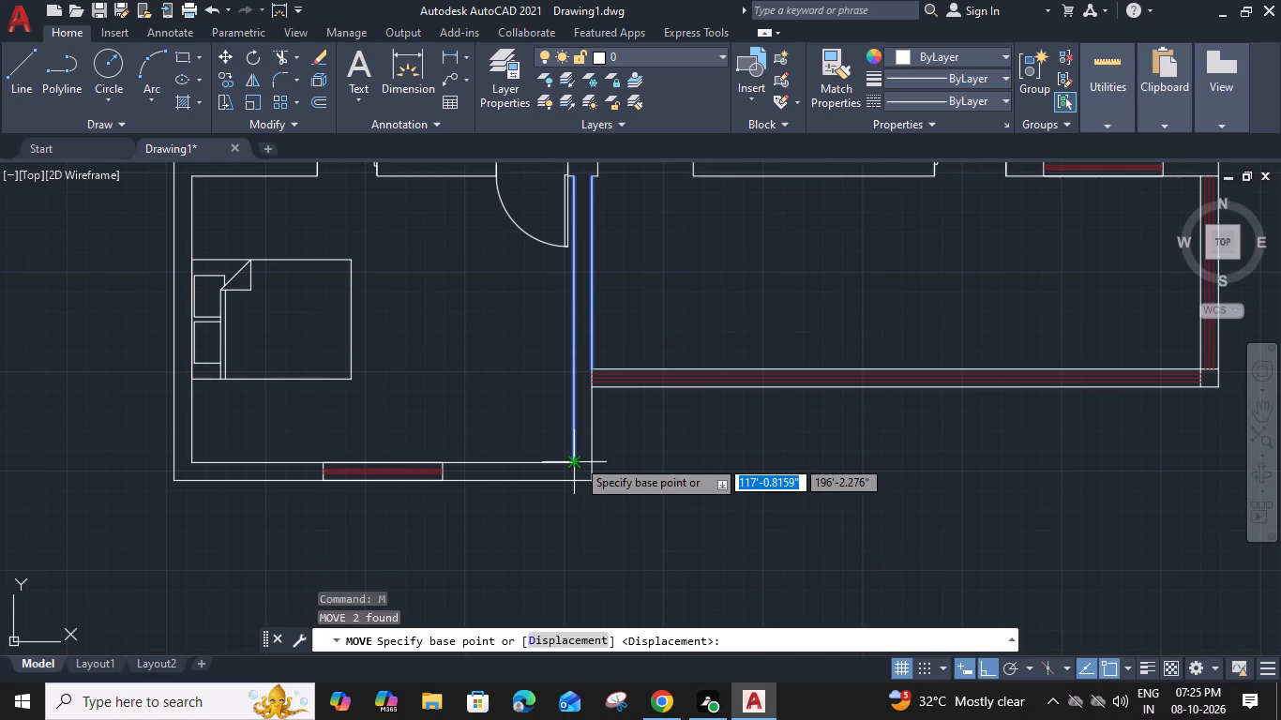
pyautogui.press('3')
pyautogui.write("'")
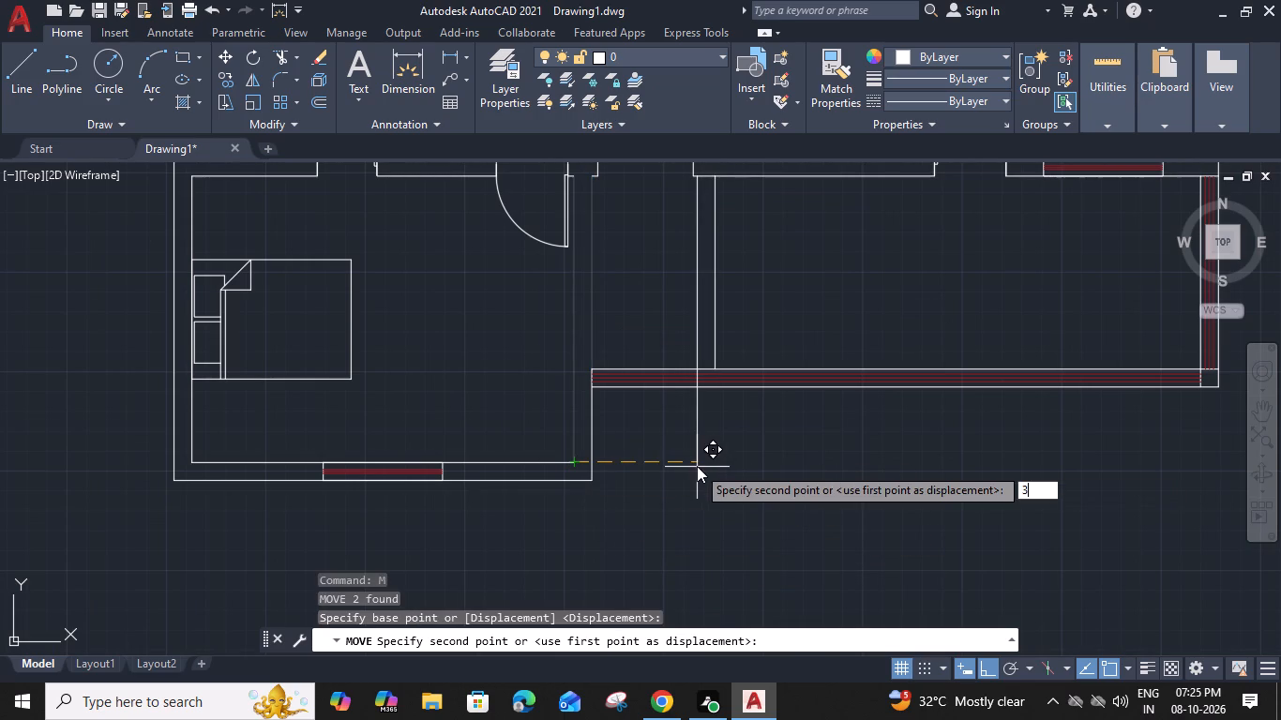
pyautogui.press('space')
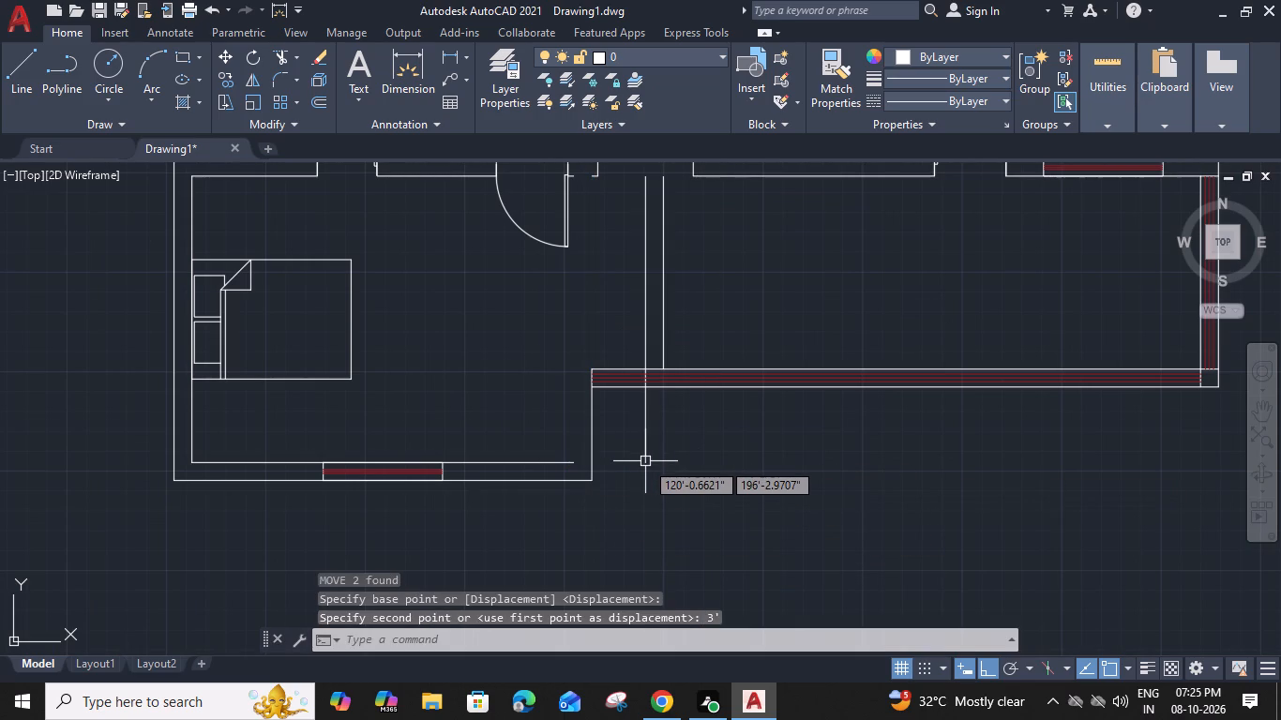
# Move the same two bedroom east wall lines another 3' east.
pyautogui.moveTo(706, 272); pyautogui.dragTo(691, 277)
pyautogui.click(601, 303)
pyautogui.write('M')
pyautogui.press('space')
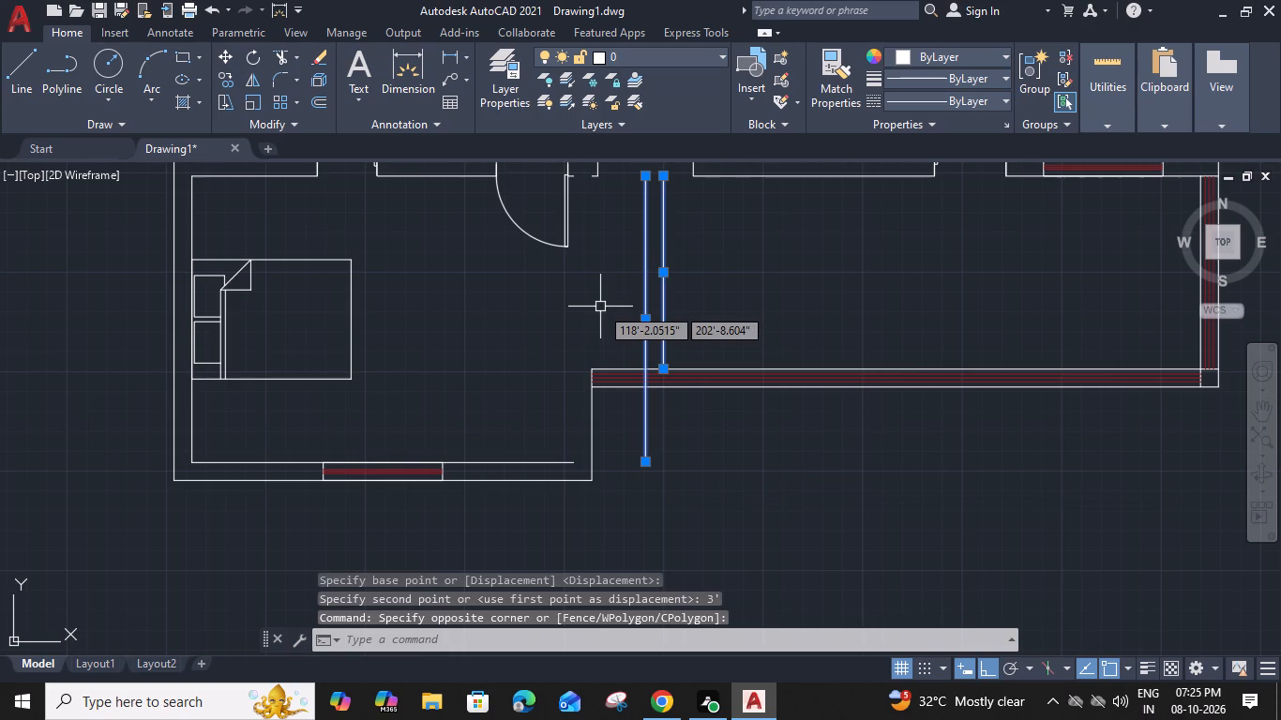
pyautogui.click(644, 461)
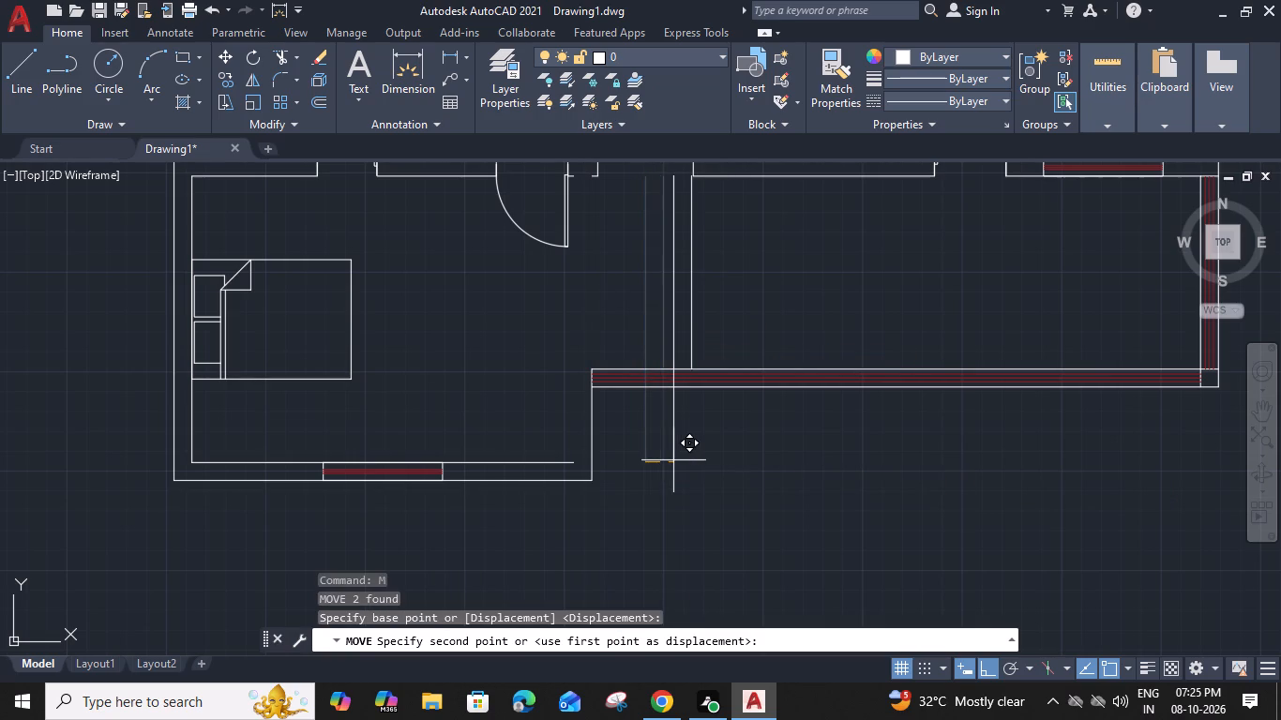
pyautogui.press('3')
pyautogui.write("'")
pyautogui.press('space')
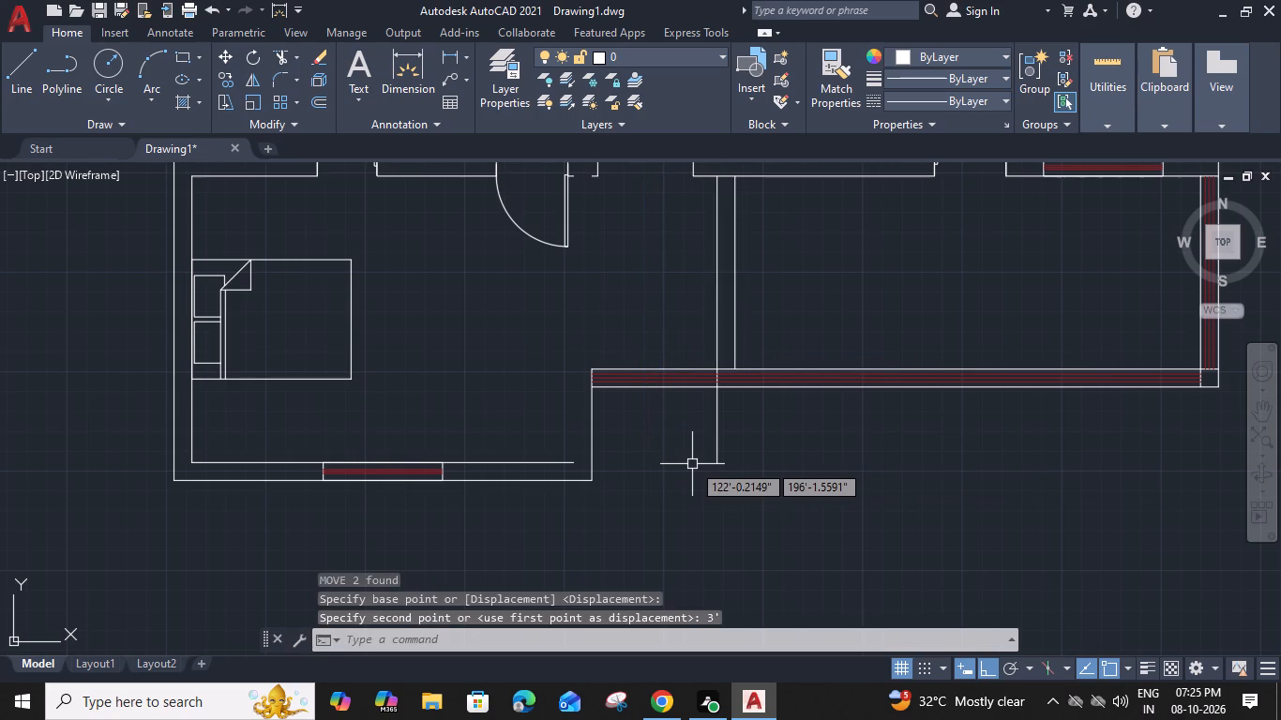
pyautogui.press('Escape')
# Extend the lower bedroom's inner south wall line to the relocated inner east wall line.
pyautogui.write('EX')
pyautogui.press('space')
pyautogui.click(549, 464)
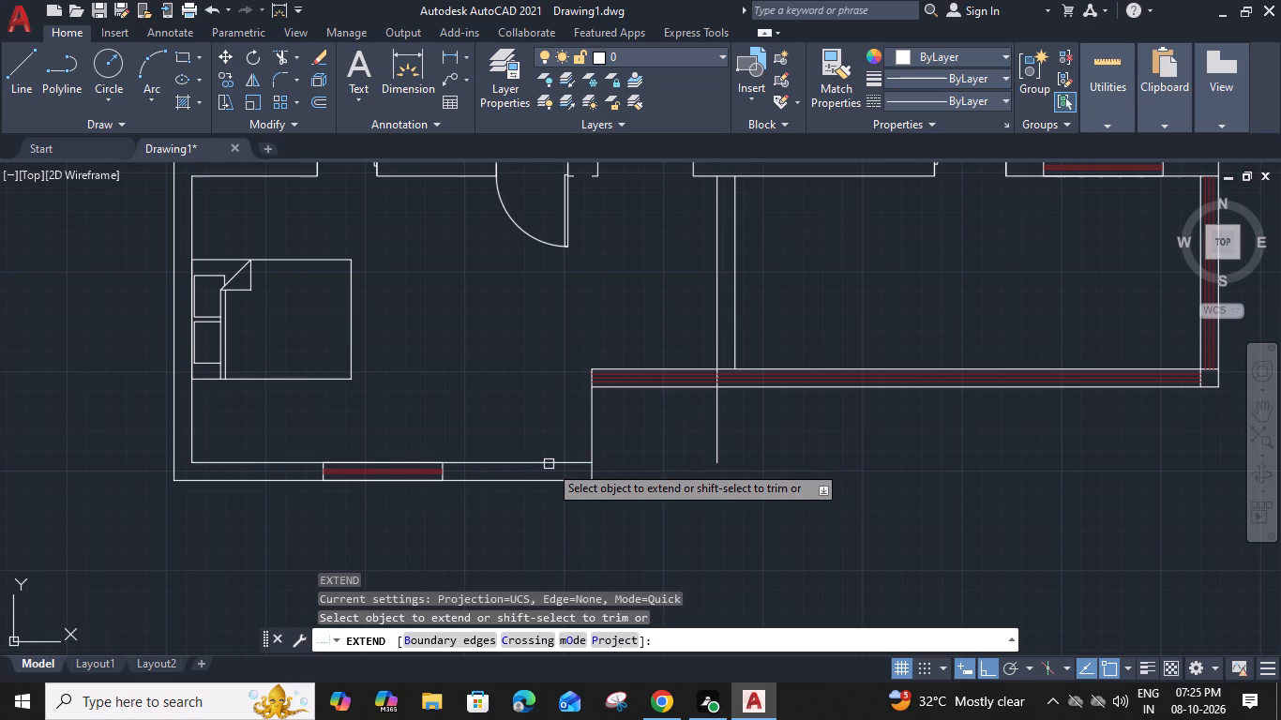
pyautogui.click(562, 464)
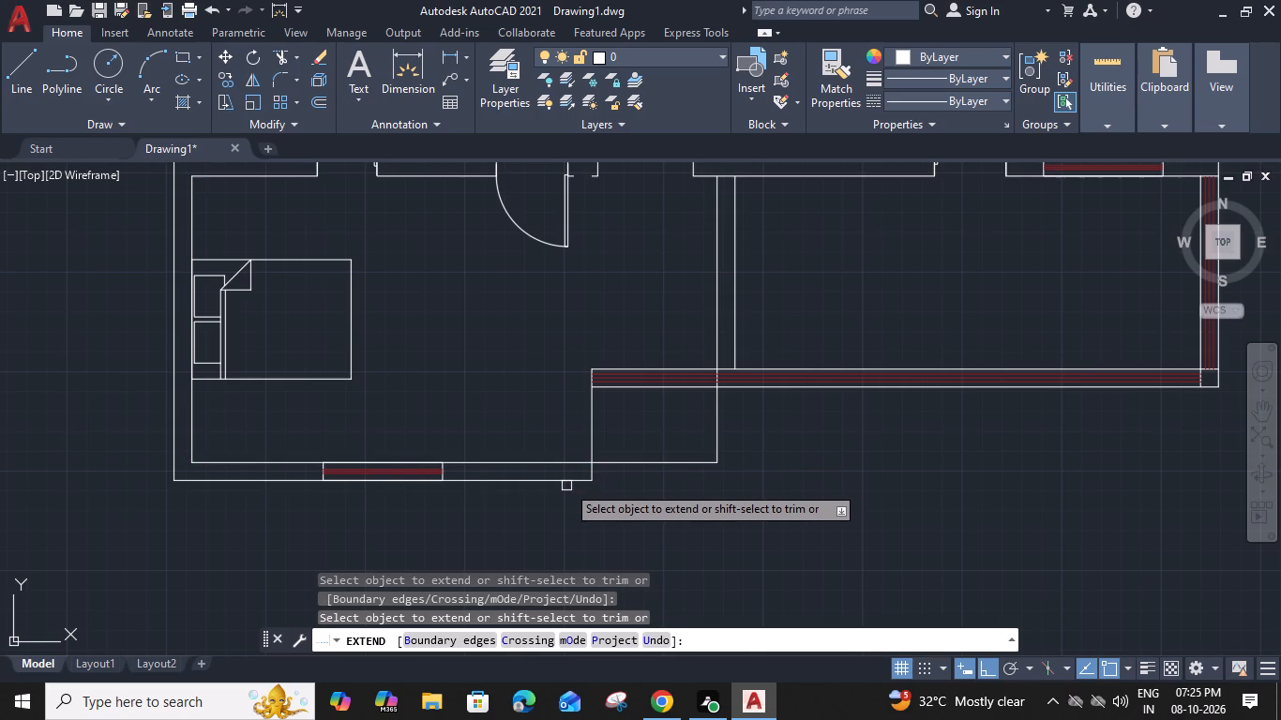
pyautogui.press('Escape')
# Fillet the lower bedroom's outer south wall line with the relocated outer east wall line to form a sharp corner.
pyautogui.press('f')
pyautogui.press('space')
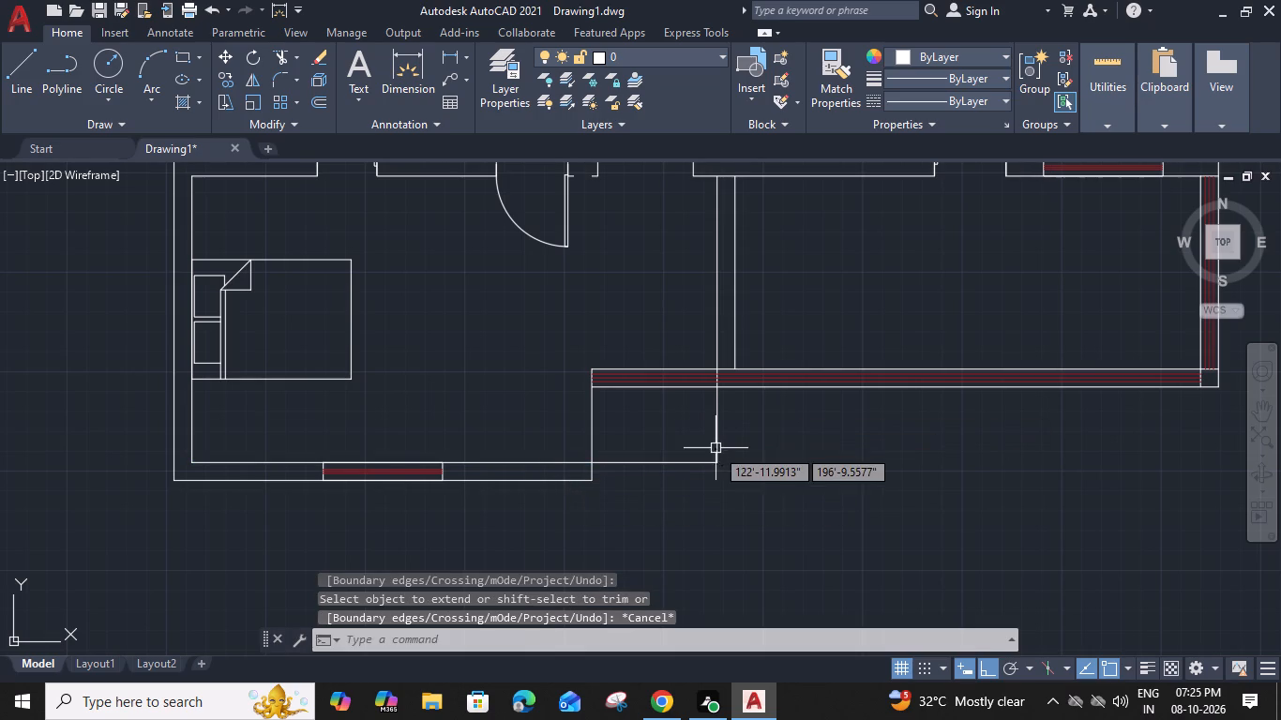
pyautogui.click(566, 481)
pyautogui.click(732, 304)
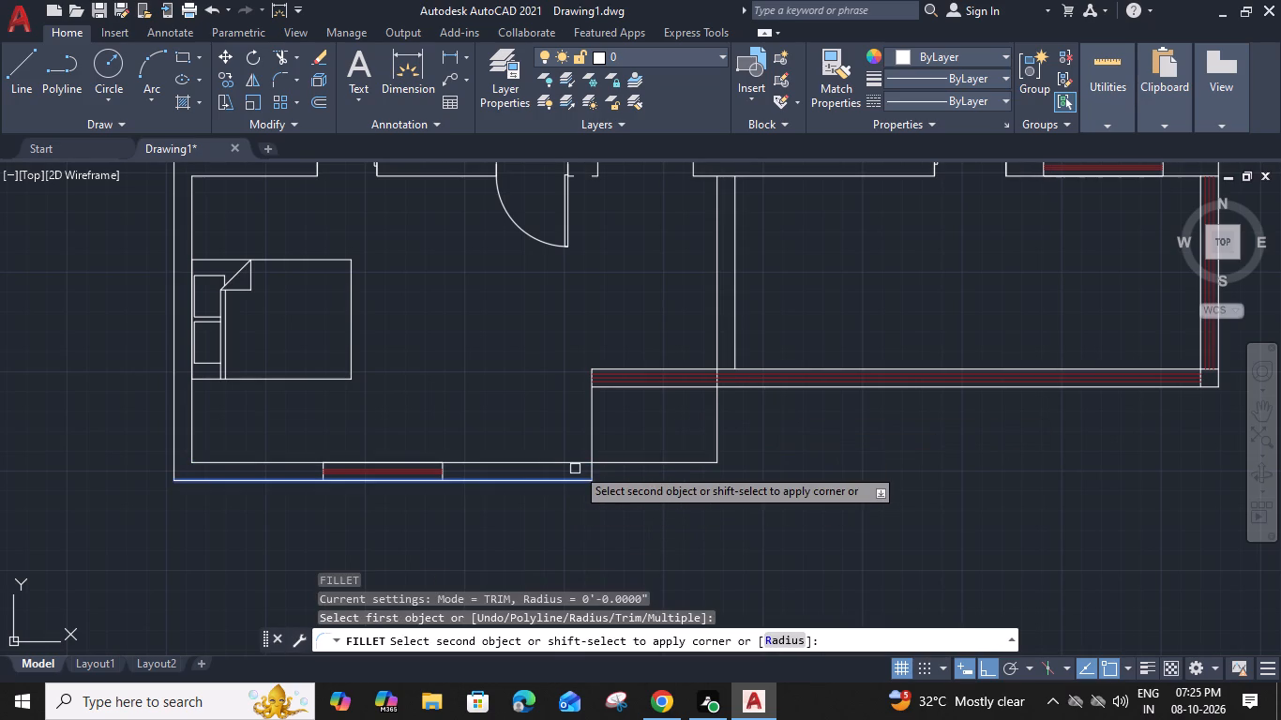
pyautogui.press('Escape')
# Erase the leftover piece of the old east wall line below the dark red wall in the lower bedroom.
pyautogui.click(594, 409)
pyautogui.press('Delete')
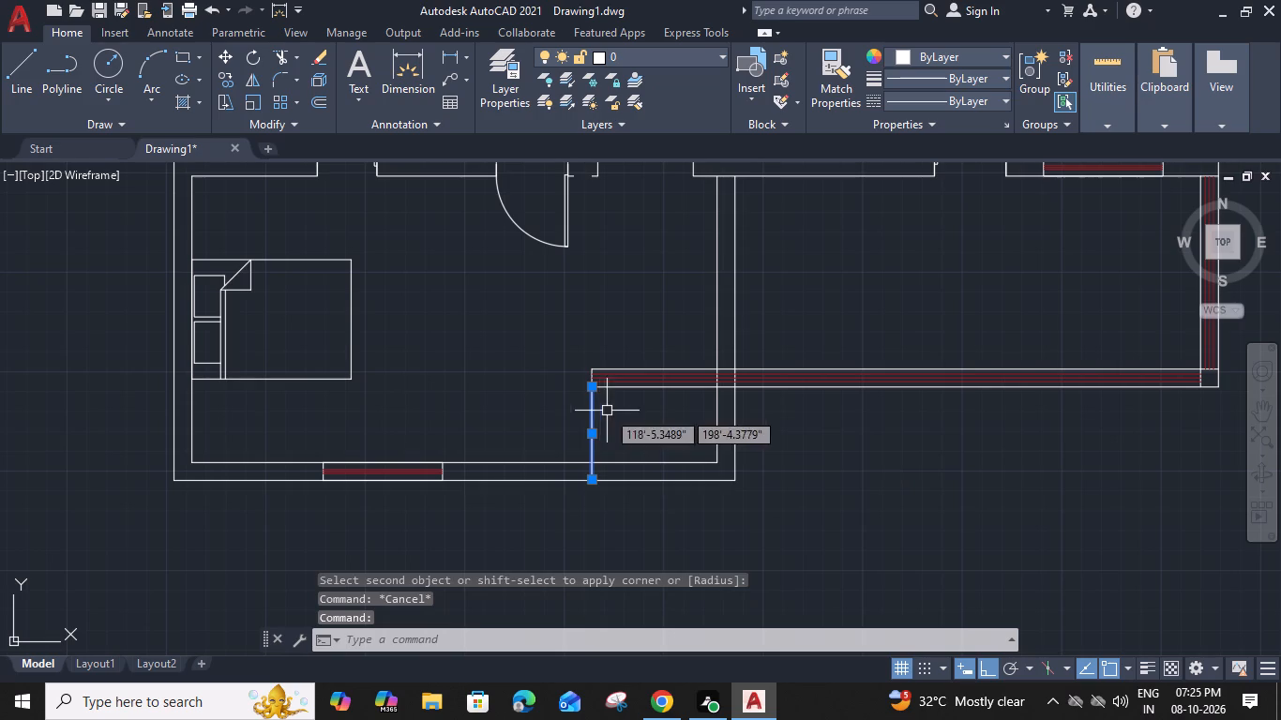
# Trim the hall's south wall line between the two relocated east wall lines of the lower bedroom.
pyautogui.moveTo(686, 299); pyautogui.dragTo(716, 434, button='middle')
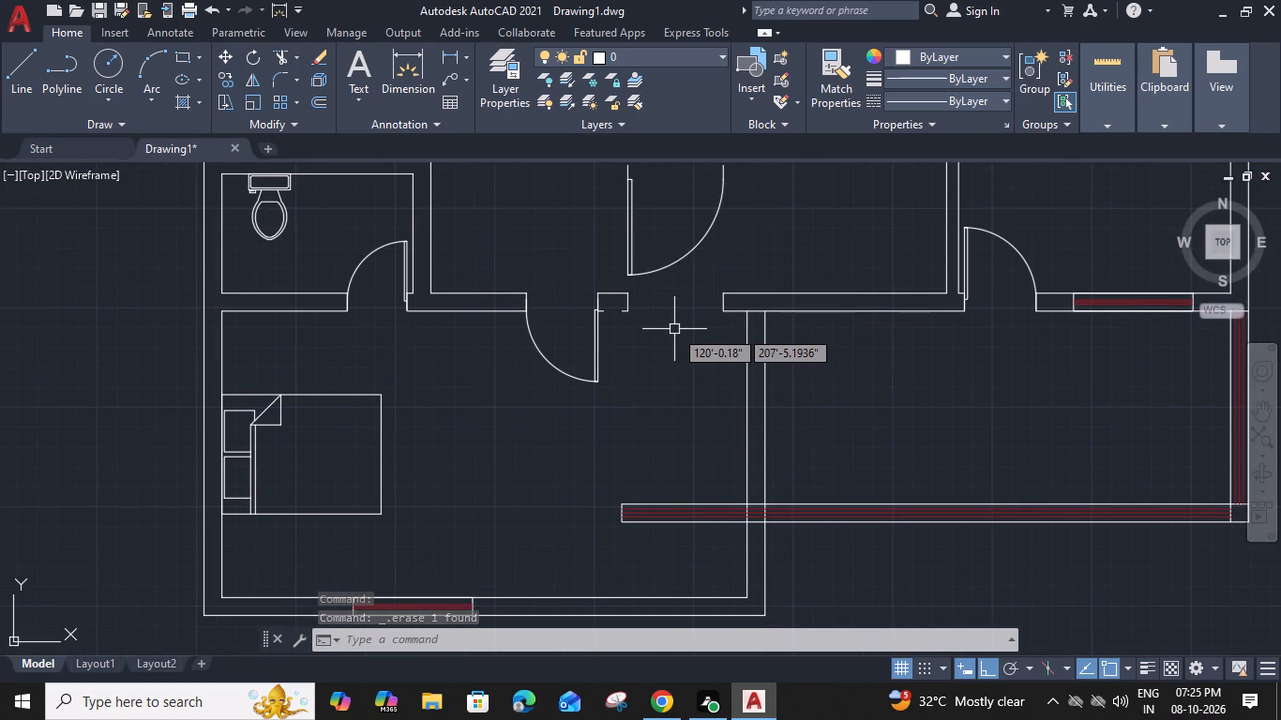
pyautogui.moveTo(682, 337); pyautogui.dragTo(635, 330, button='middle')
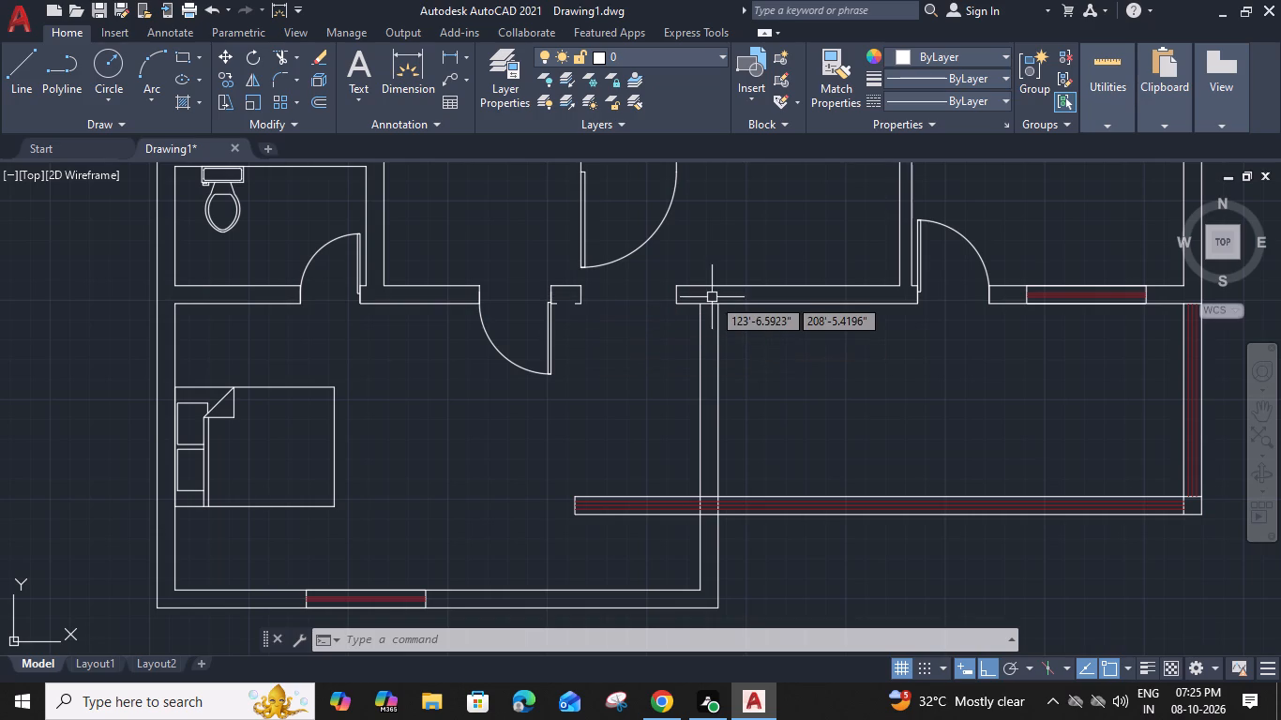
pyautogui.write('TR')
pyautogui.press('space')
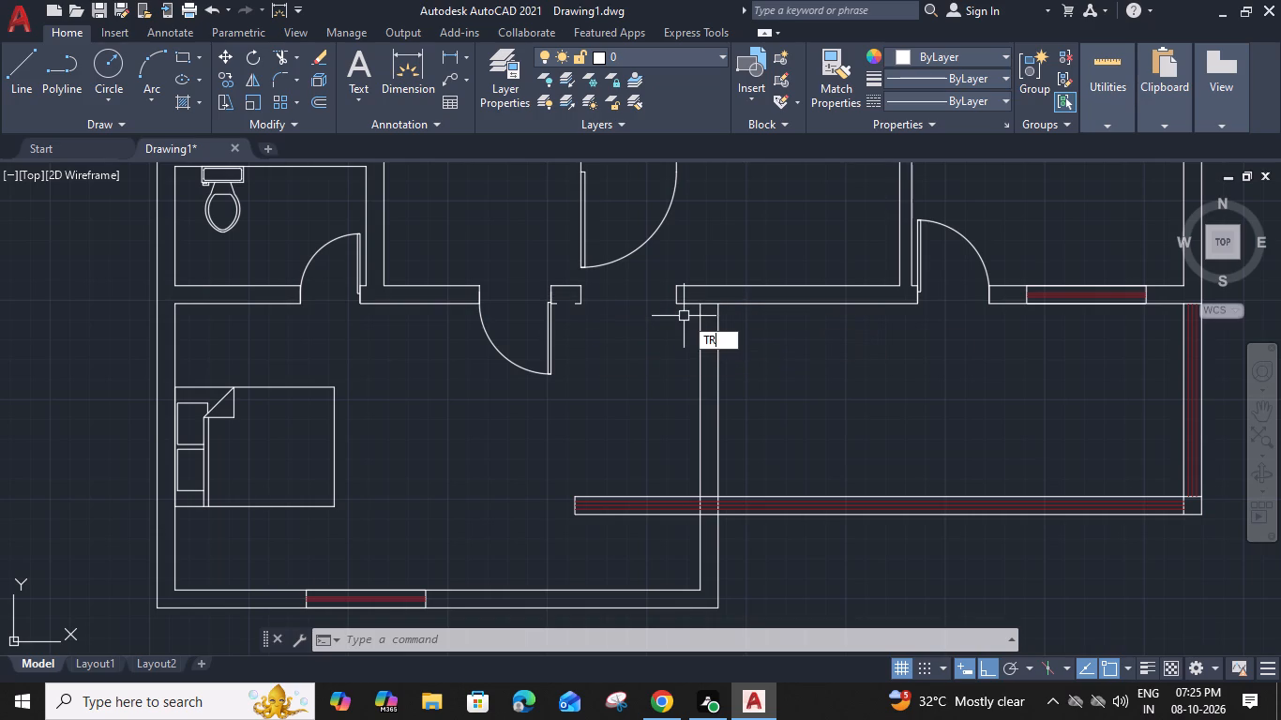
pyautogui.click(713, 307)
pyautogui.press('Escape')
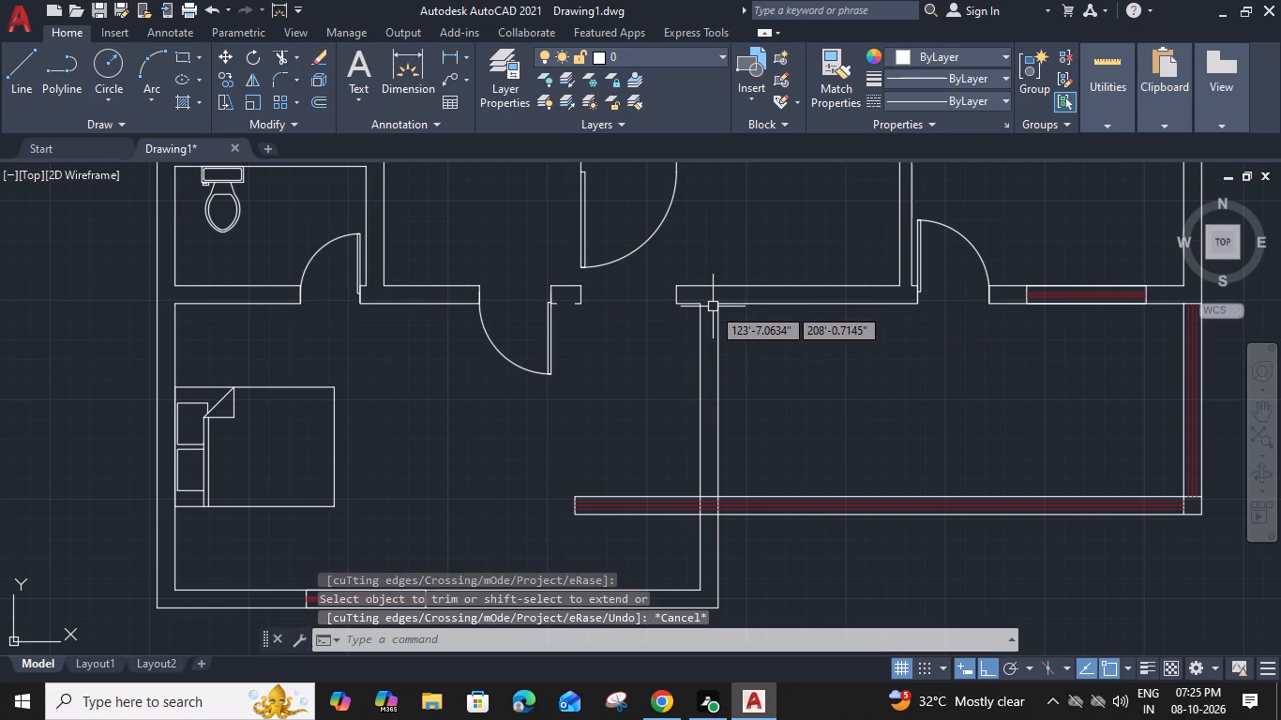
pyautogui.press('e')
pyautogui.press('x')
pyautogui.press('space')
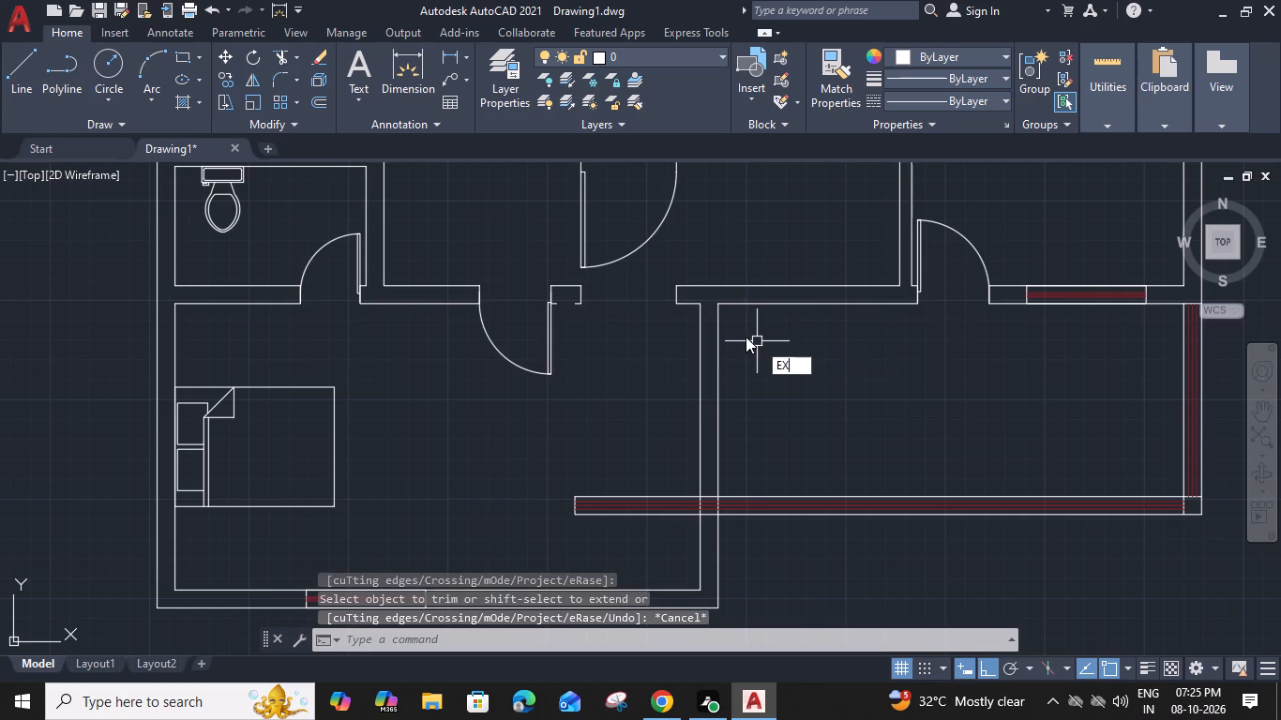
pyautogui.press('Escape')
# Draw a short line across the hall's south wall in line with the lower bedroom's relocated outer east wall line.
pyautogui.write('L')
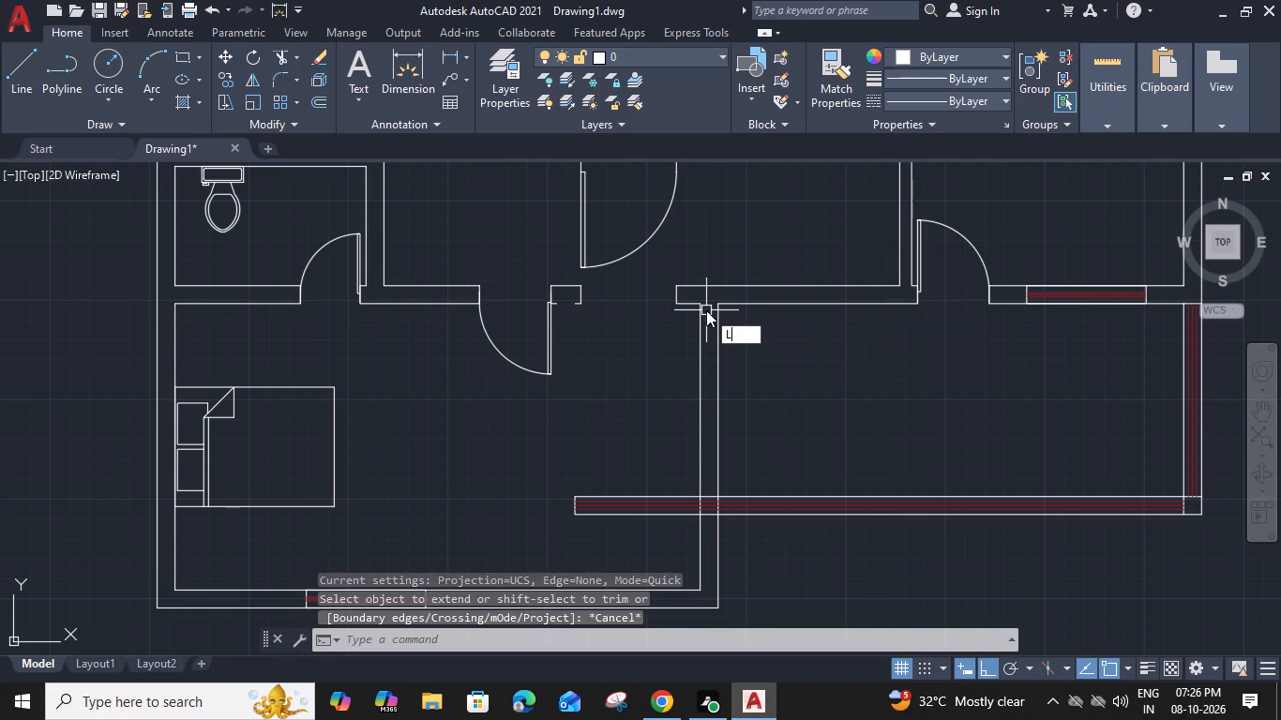
pyautogui.press('space')
pyautogui.click(718, 306)
pyautogui.click(716, 283)
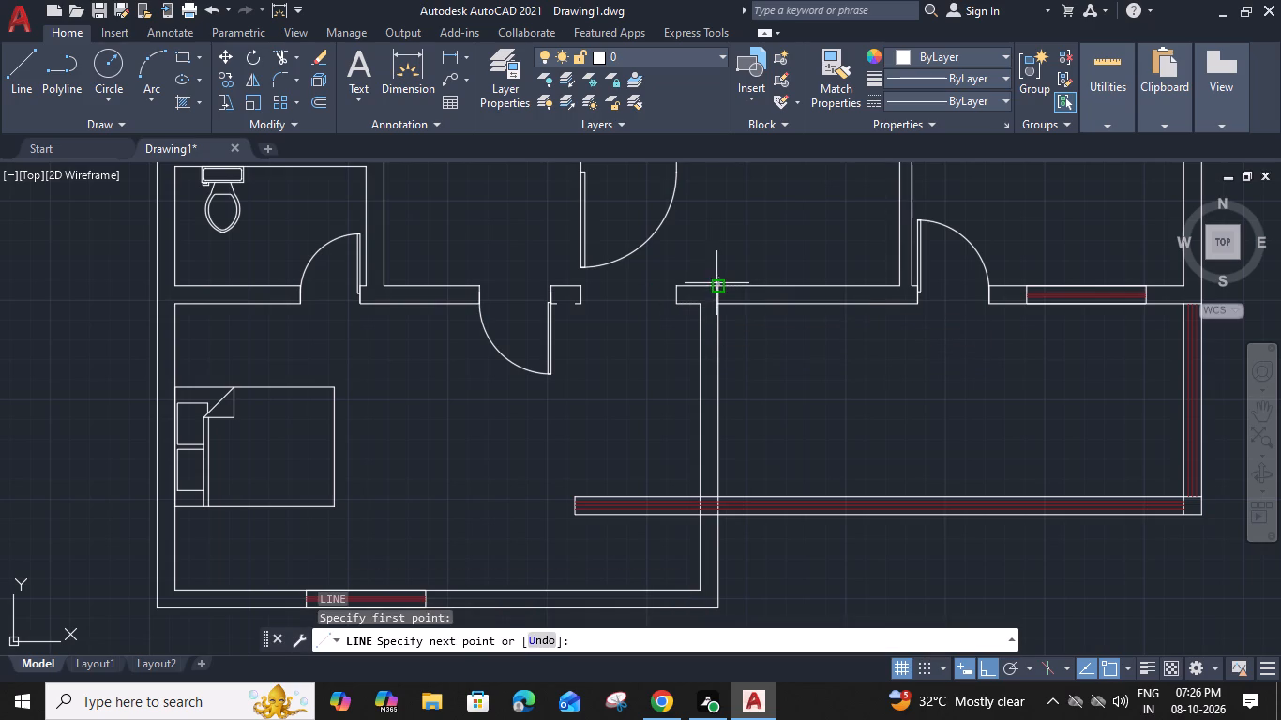
pyautogui.press('Escape')
# Offset the short line 3" east, and offset that copy 3' farther east to mark a new door opening.
pyautogui.click(716, 294)
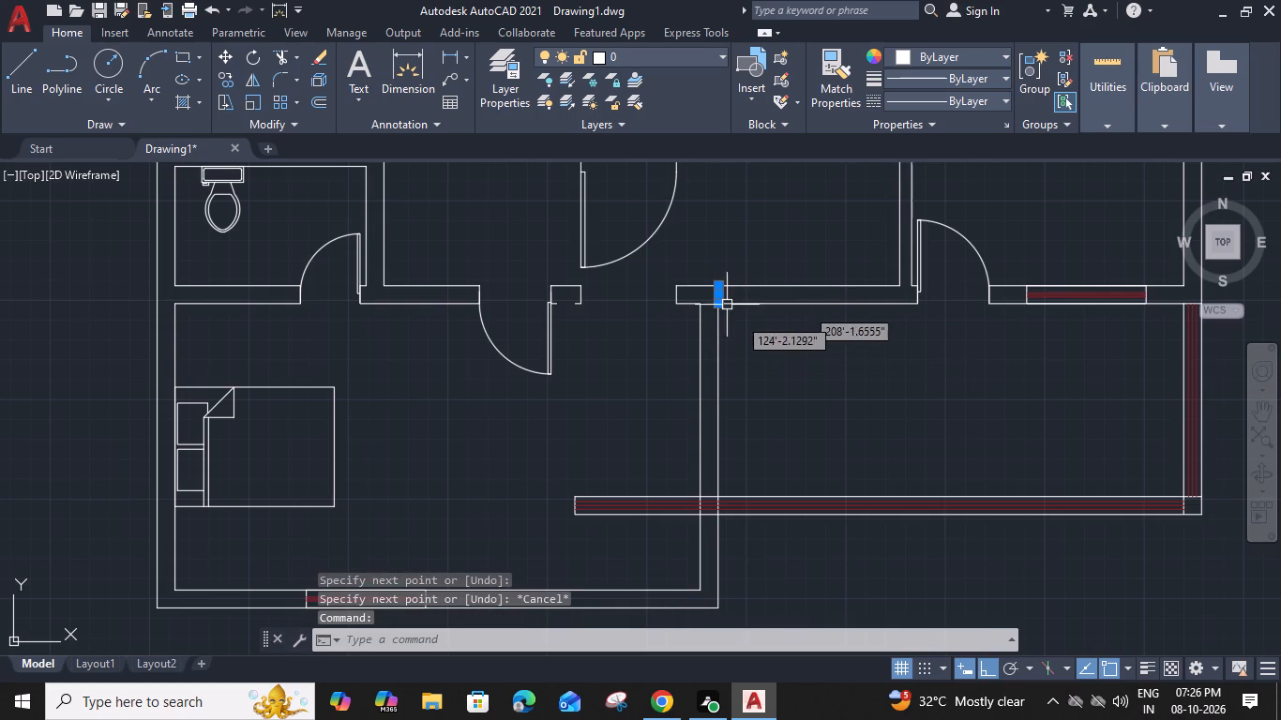
pyautogui.press('o')
pyautogui.press('space')
pyautogui.press('3')
pyautogui.press("'")
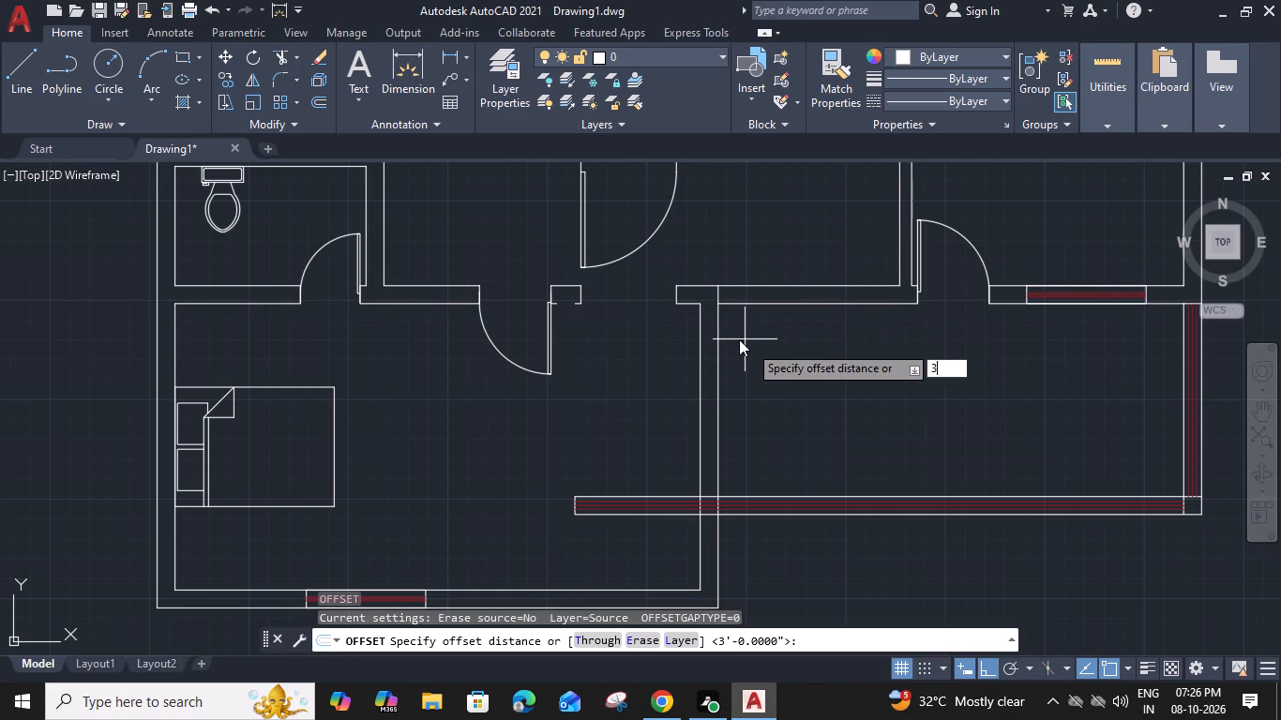
pyautogui.press('BackSpace')
pyautogui.hotkey('shift', '"')
pyautogui.press('Return')
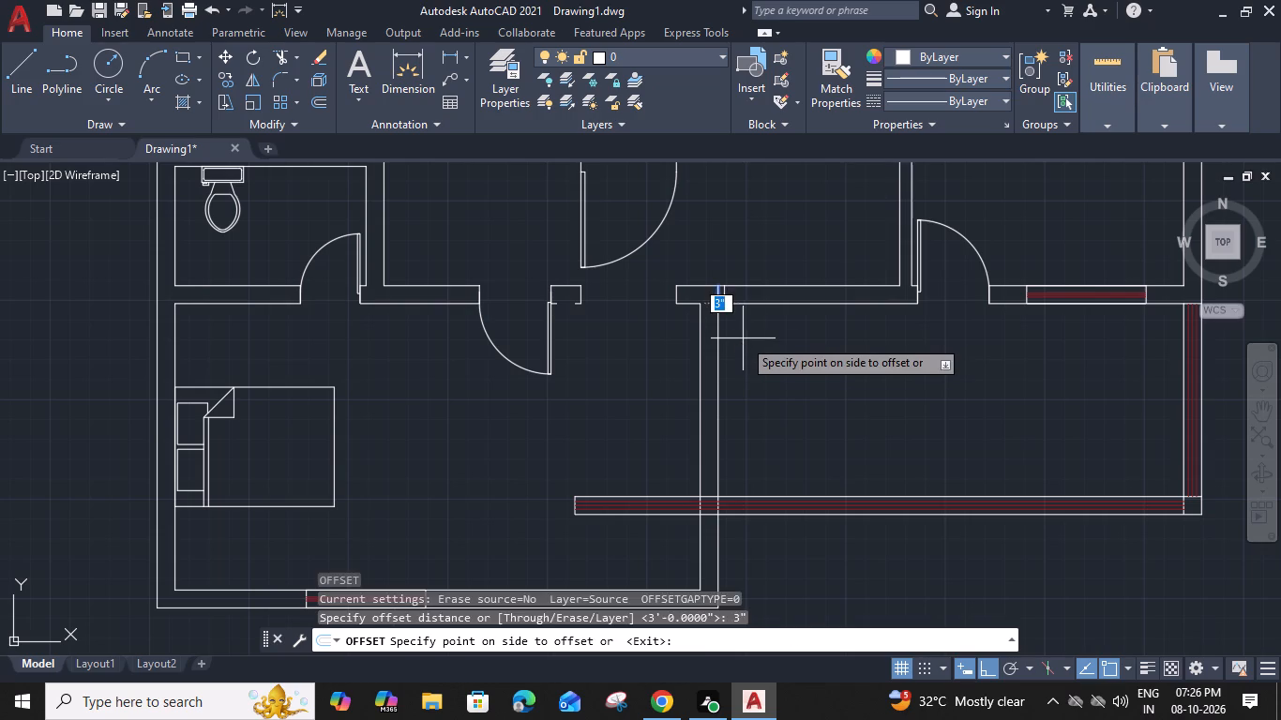
pyautogui.click(764, 335)
pyautogui.scroll(2, 716, 296)
pyautogui.click(733, 296)
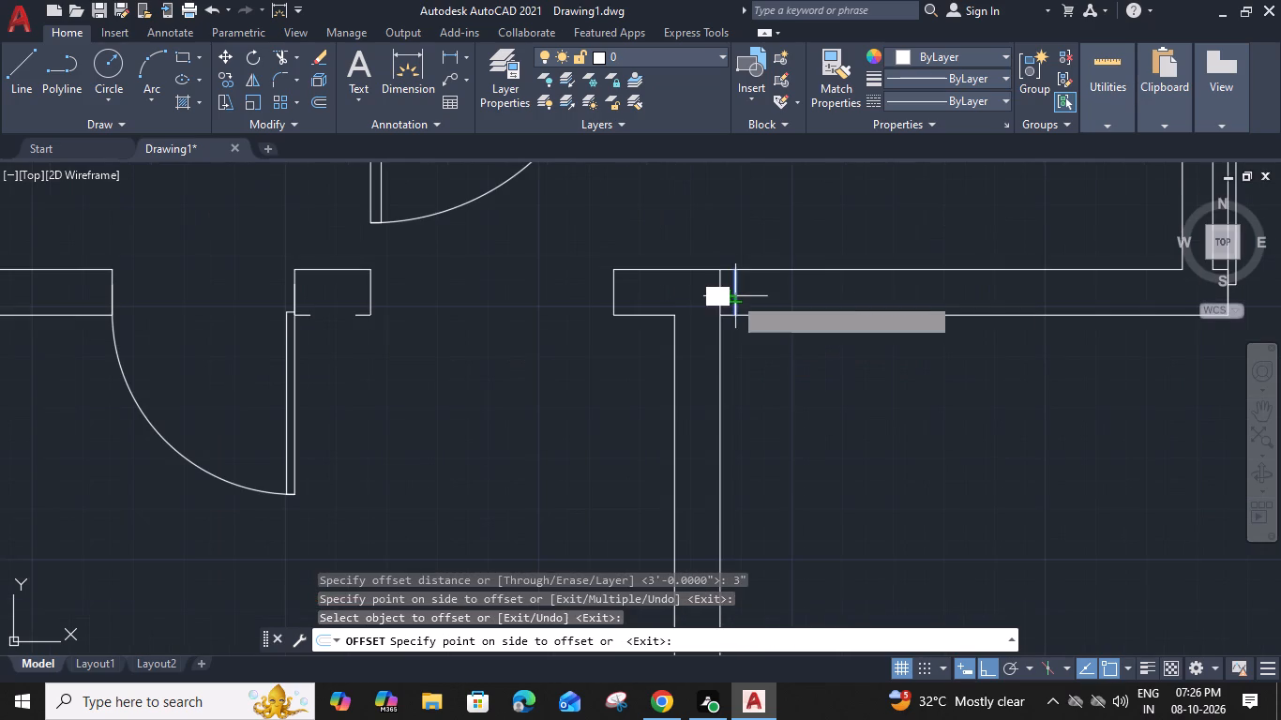
pyautogui.press('3')
pyautogui.press("'")
pyautogui.press('space')
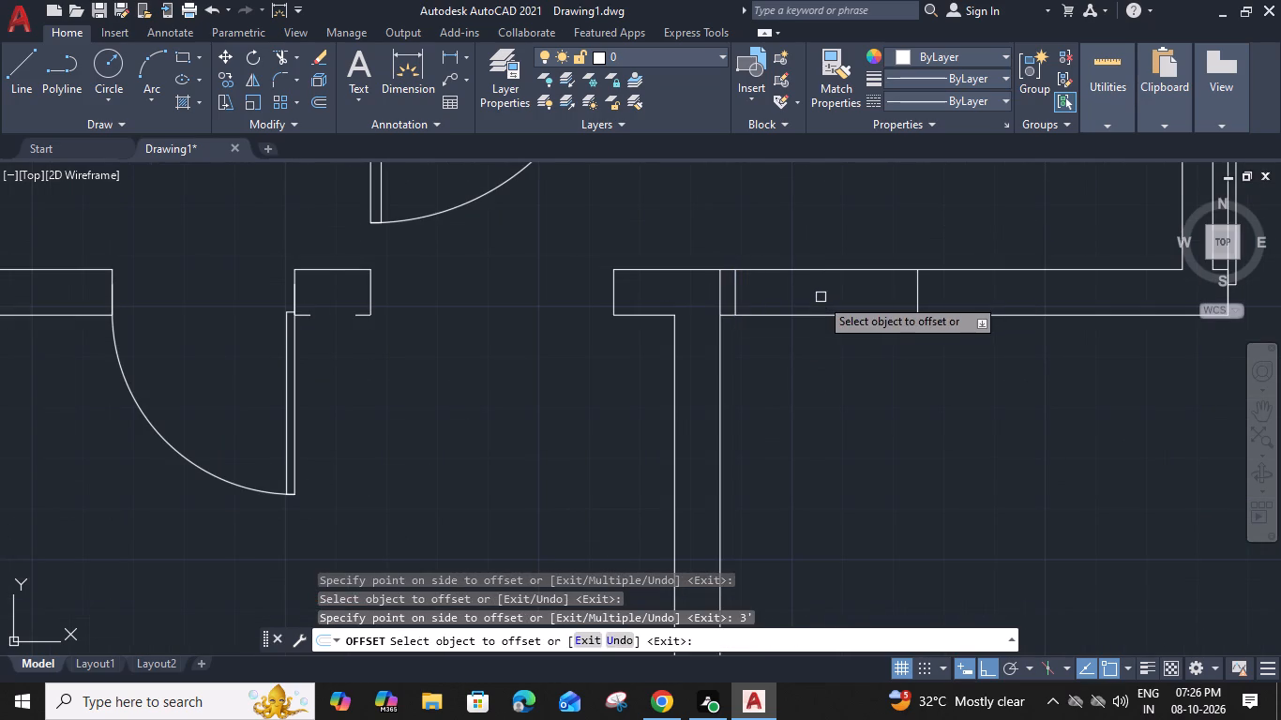
pyautogui.press('Escape')
# Trim away the original short line and both hall south wall lines between the two jambs of the new opening.
pyautogui.write('TR')
pyautogui.press('space')
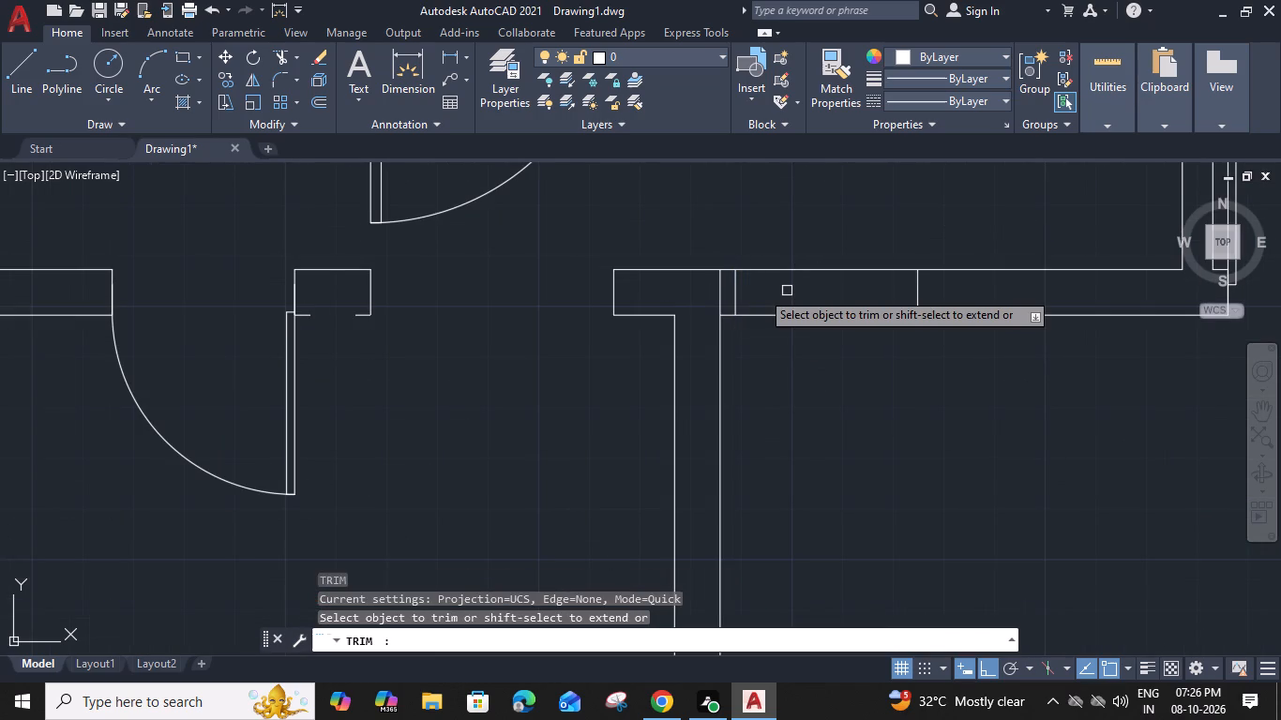
pyautogui.click(721, 290)
pyautogui.click(867, 271)
pyautogui.click(864, 312)
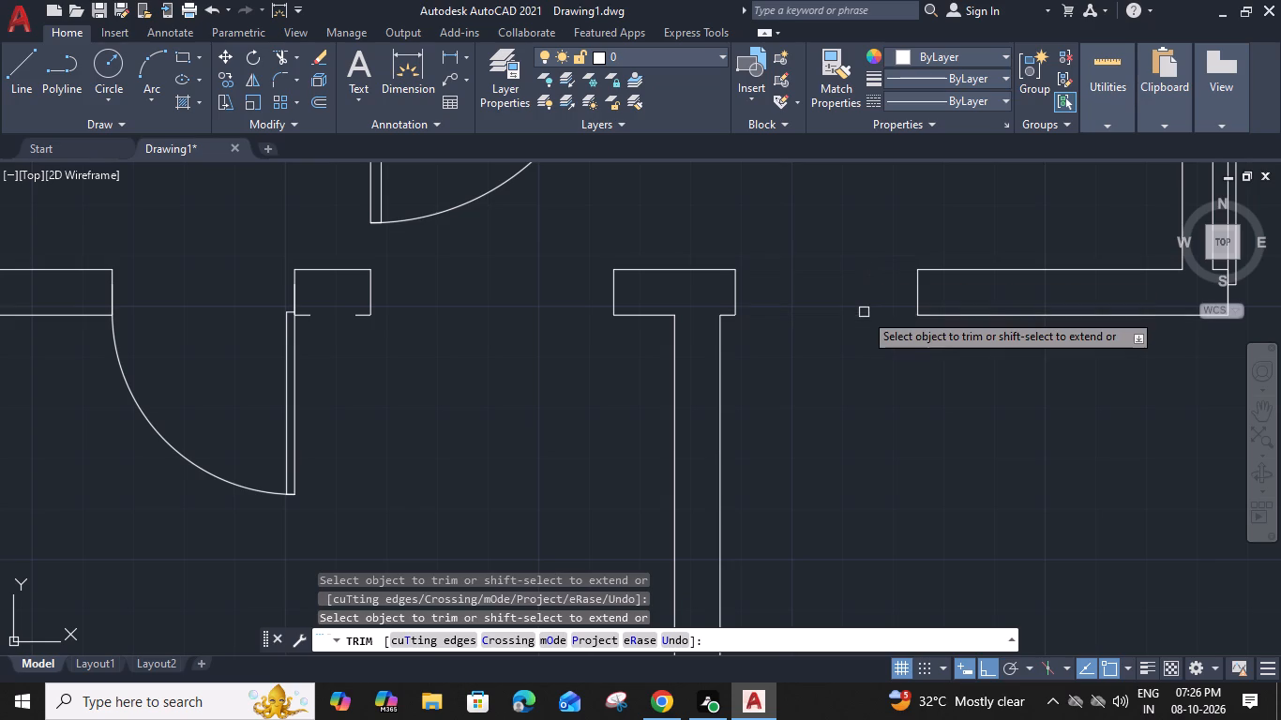
pyautogui.press('Escape')
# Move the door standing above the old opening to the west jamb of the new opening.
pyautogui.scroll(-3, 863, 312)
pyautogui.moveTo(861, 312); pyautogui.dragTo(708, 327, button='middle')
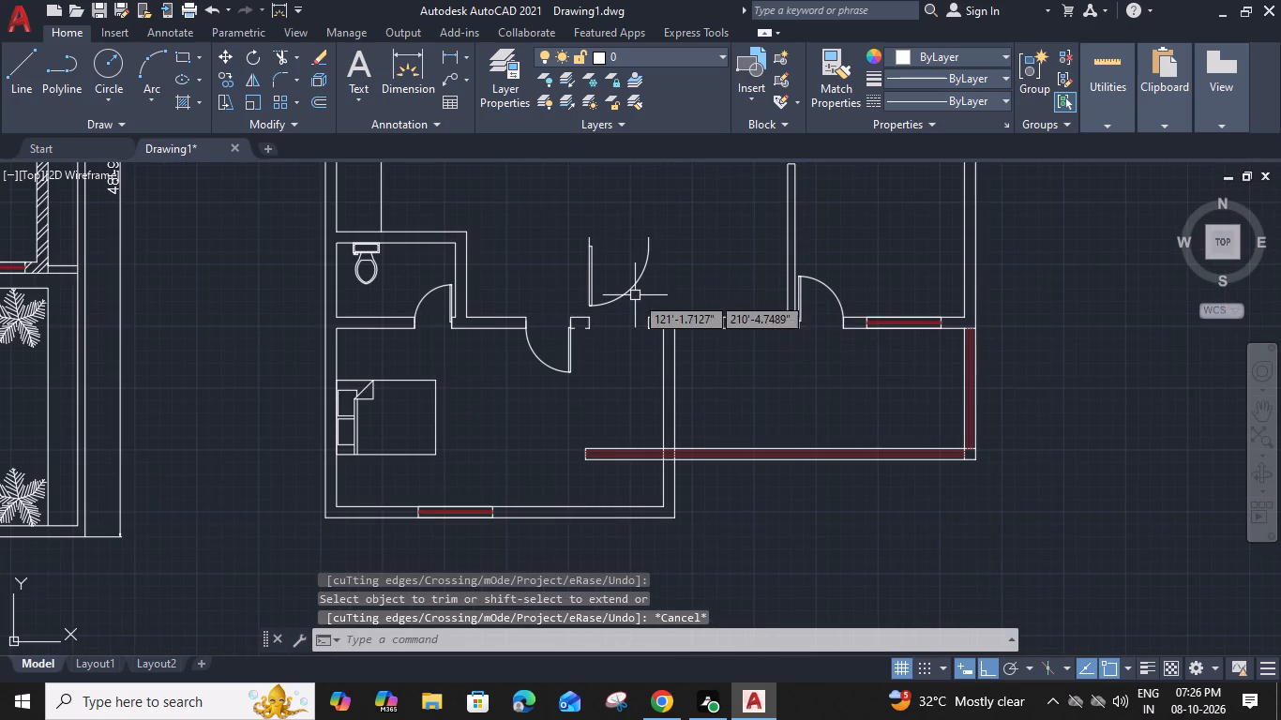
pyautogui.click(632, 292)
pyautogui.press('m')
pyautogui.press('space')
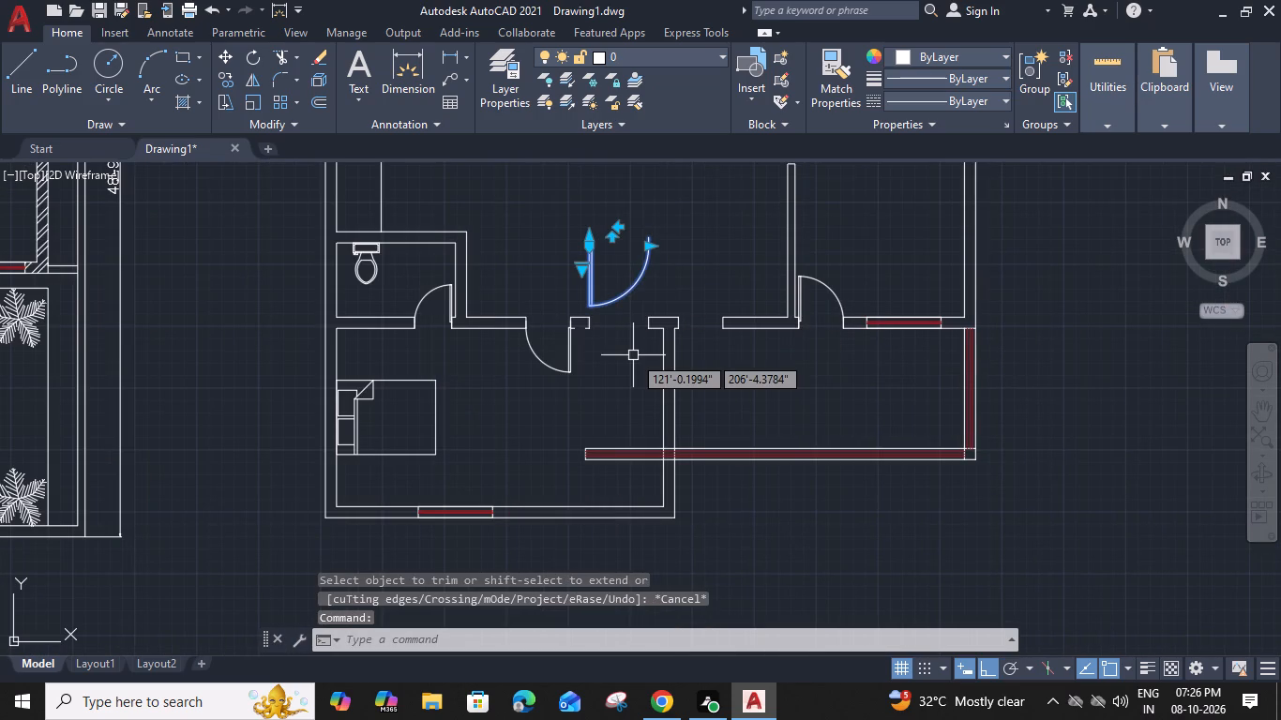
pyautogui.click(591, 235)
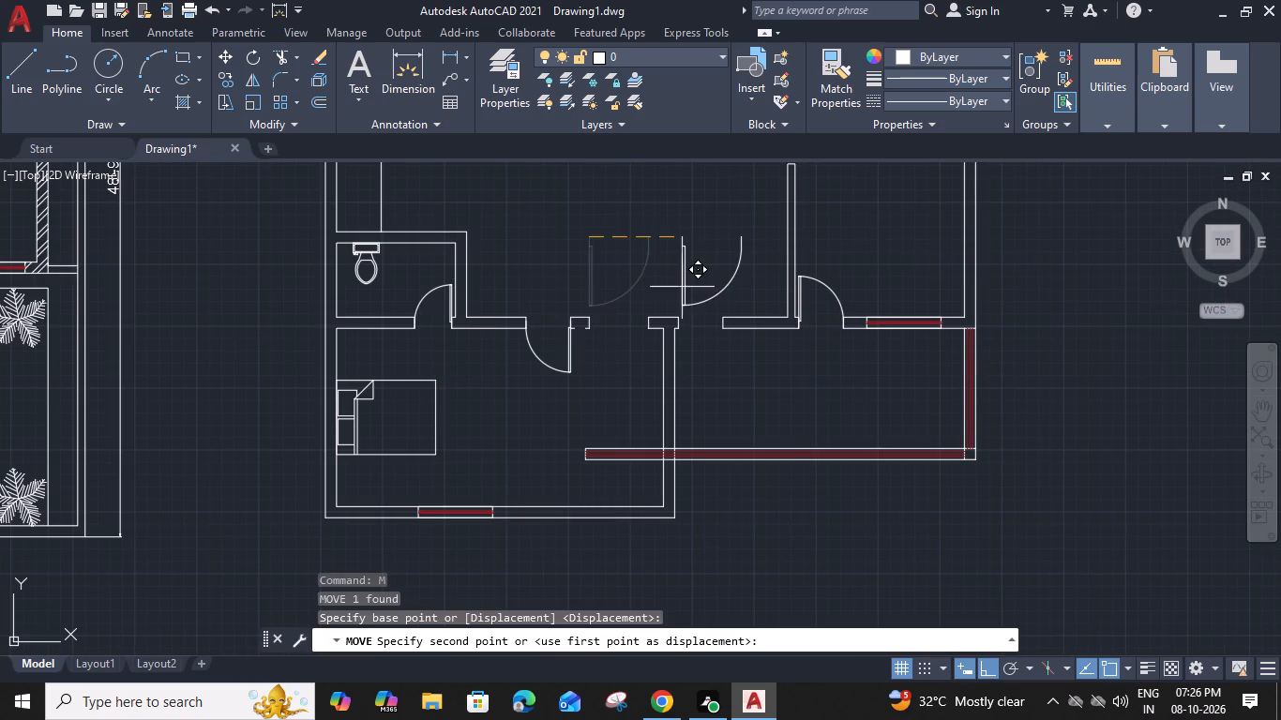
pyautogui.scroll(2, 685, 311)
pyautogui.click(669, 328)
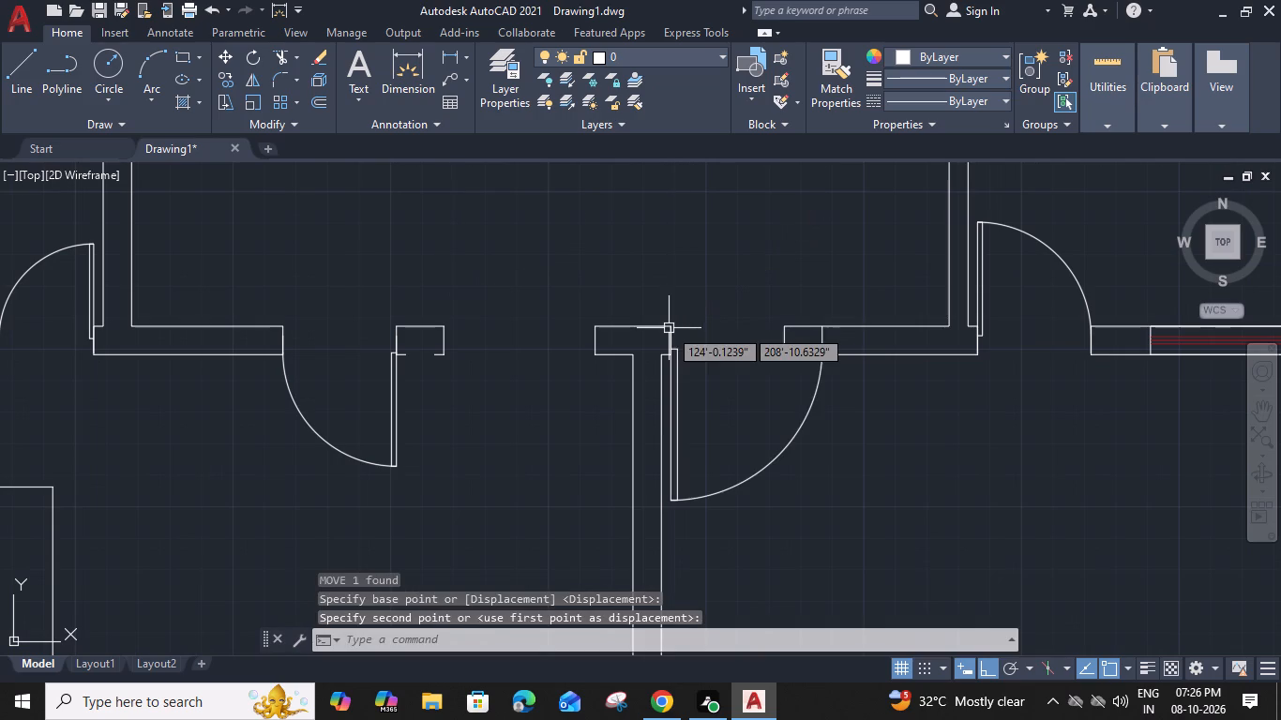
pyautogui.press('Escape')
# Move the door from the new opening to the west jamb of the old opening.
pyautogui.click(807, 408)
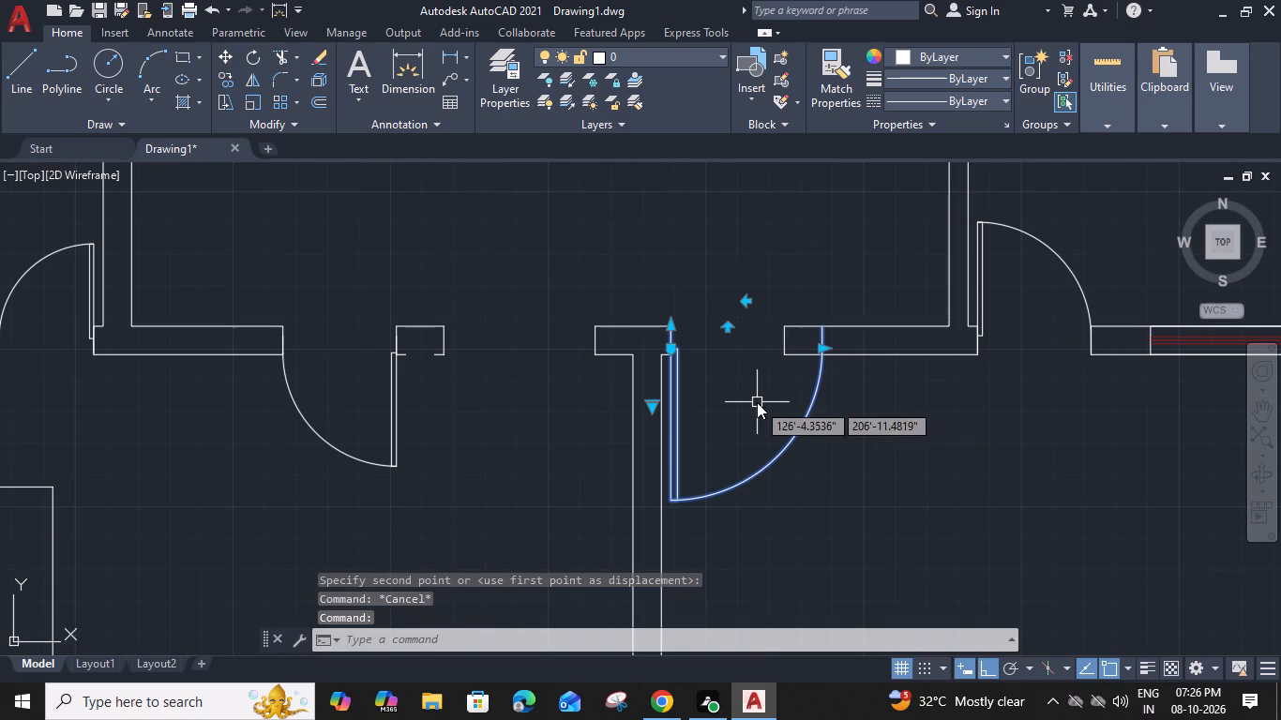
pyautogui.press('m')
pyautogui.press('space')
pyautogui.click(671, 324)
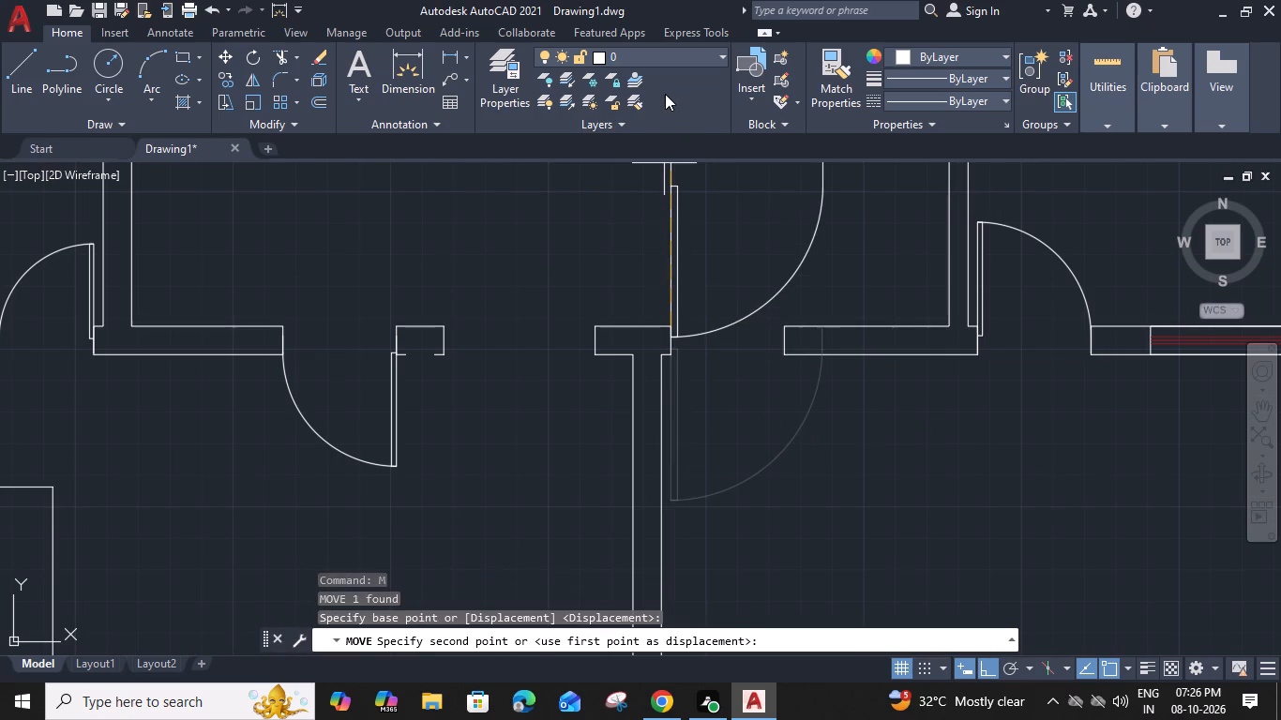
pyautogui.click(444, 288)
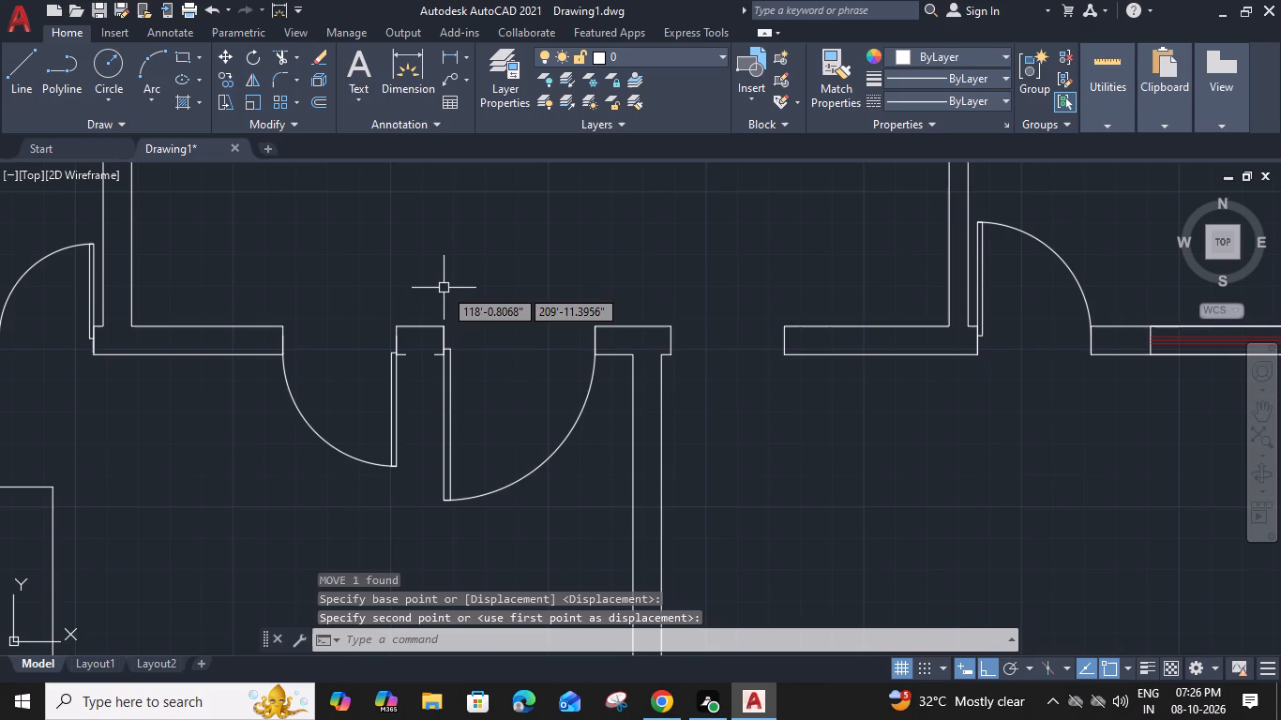
# Offset the new opening's east jamb line 1' to the east.
pyautogui.click(785, 348)
pyautogui.press('o')
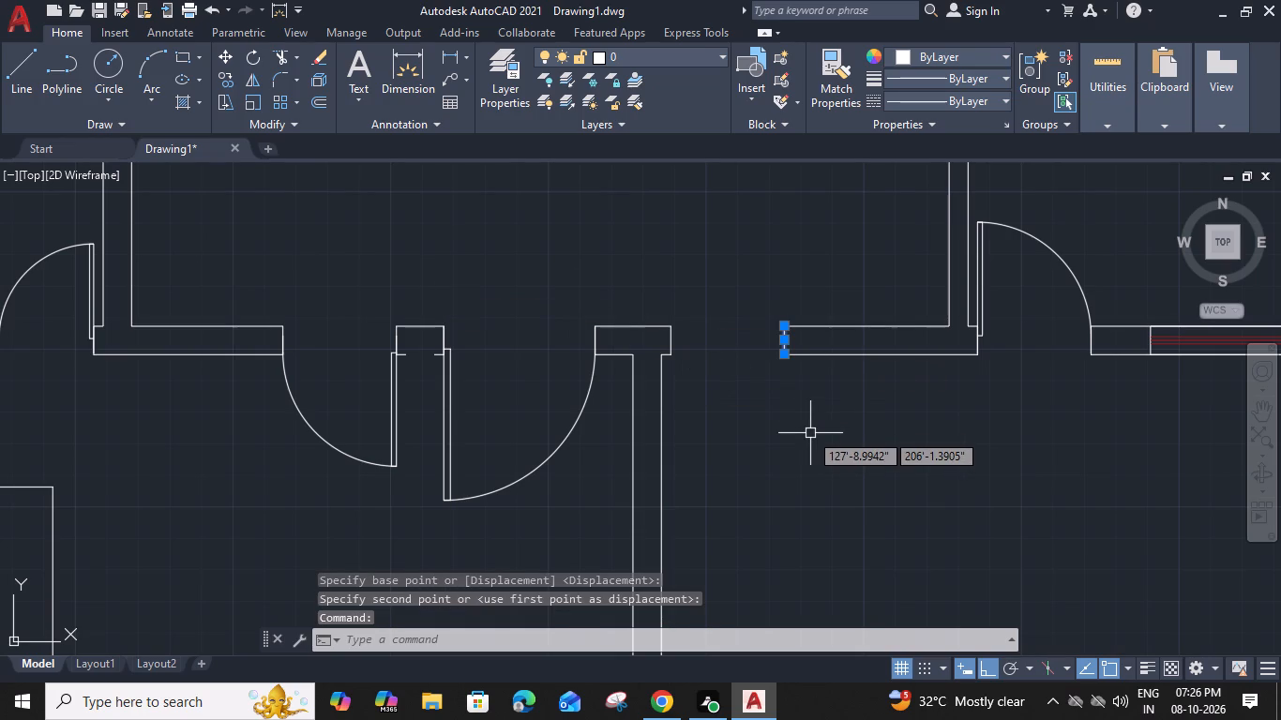
pyautogui.press('space')
pyautogui.press('1')
pyautogui.write("'")
pyautogui.press('space')
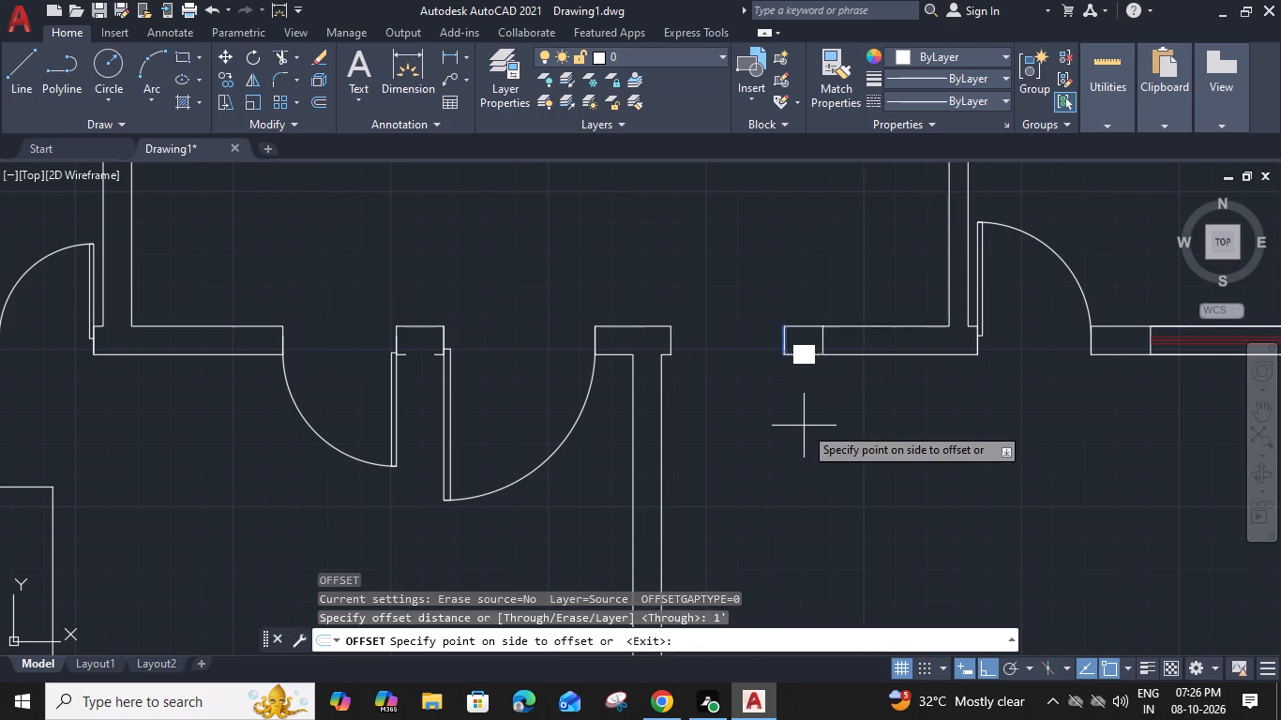
pyautogui.click(826, 410)
pyautogui.press('Escape')
# Trim away the new opening's former east jamb and both wall lines up to the offset jamb line.
pyautogui.write('TR')
pyautogui.press('space')
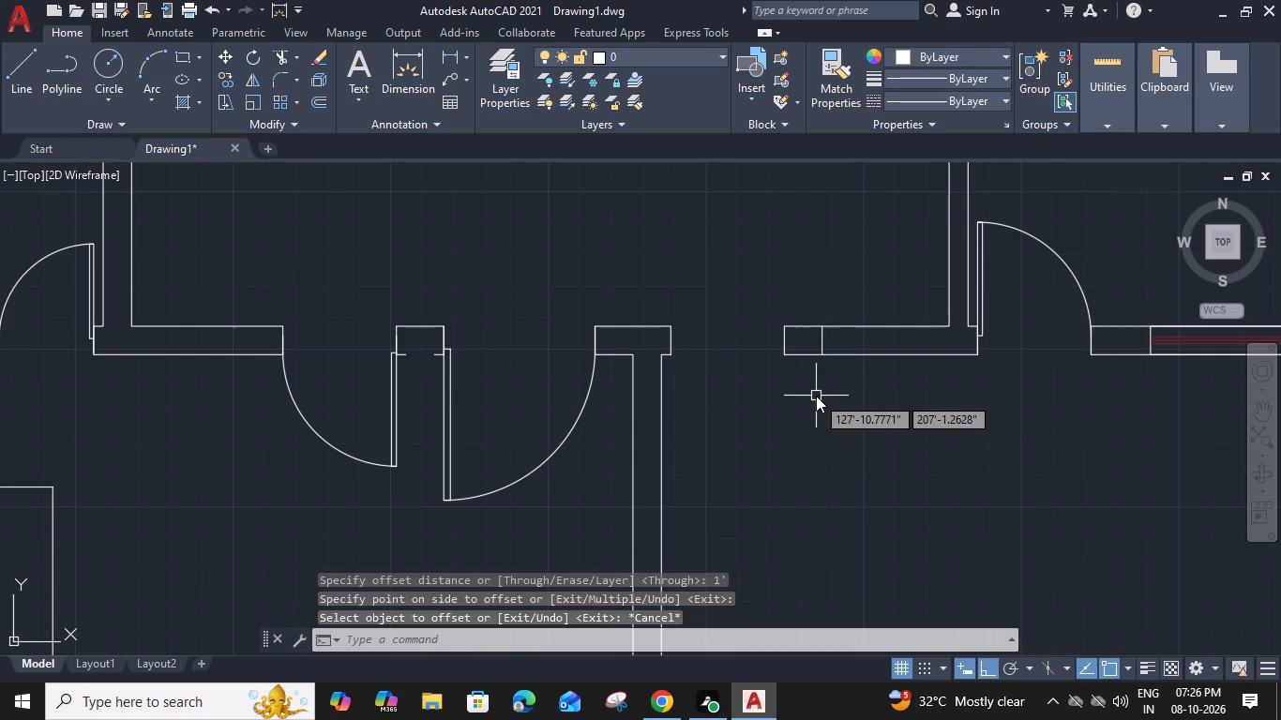
pyautogui.click(788, 344)
pyautogui.click(795, 327)
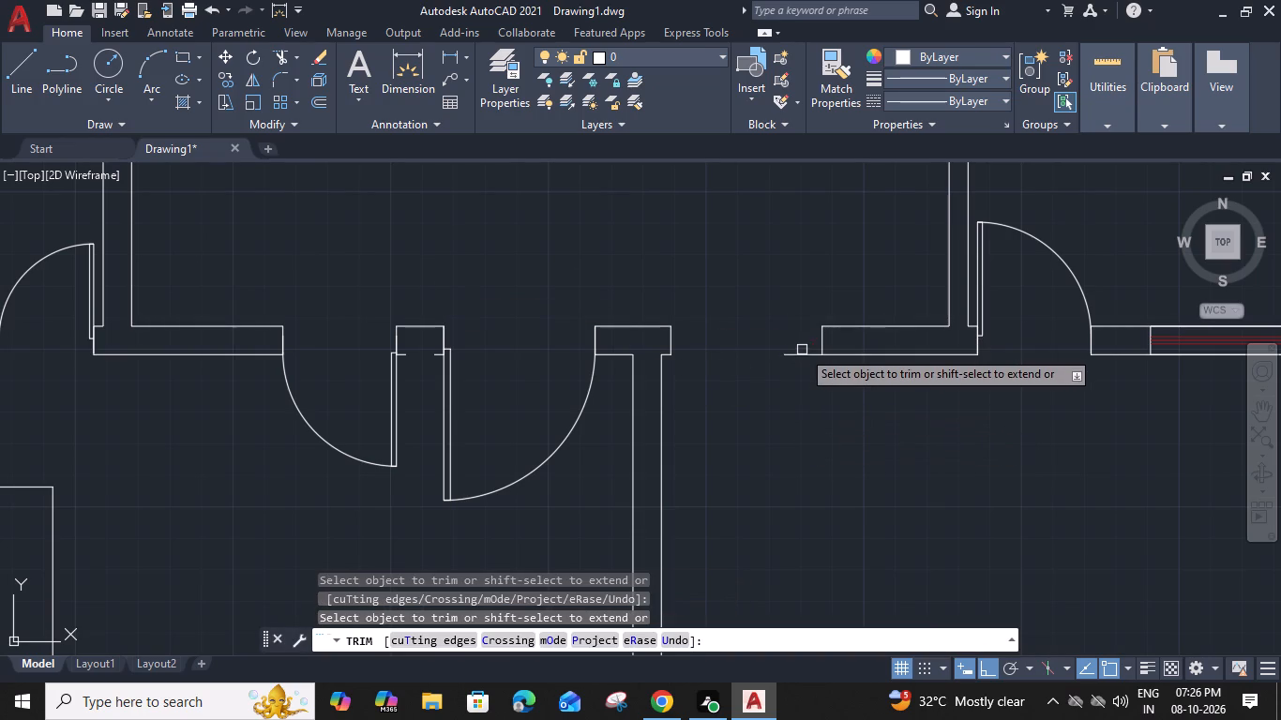
pyautogui.click(802, 356)
pyautogui.press('Escape')
# Move the door from the old opening to the west jamb of the widened new opening.
pyautogui.click(567, 434)
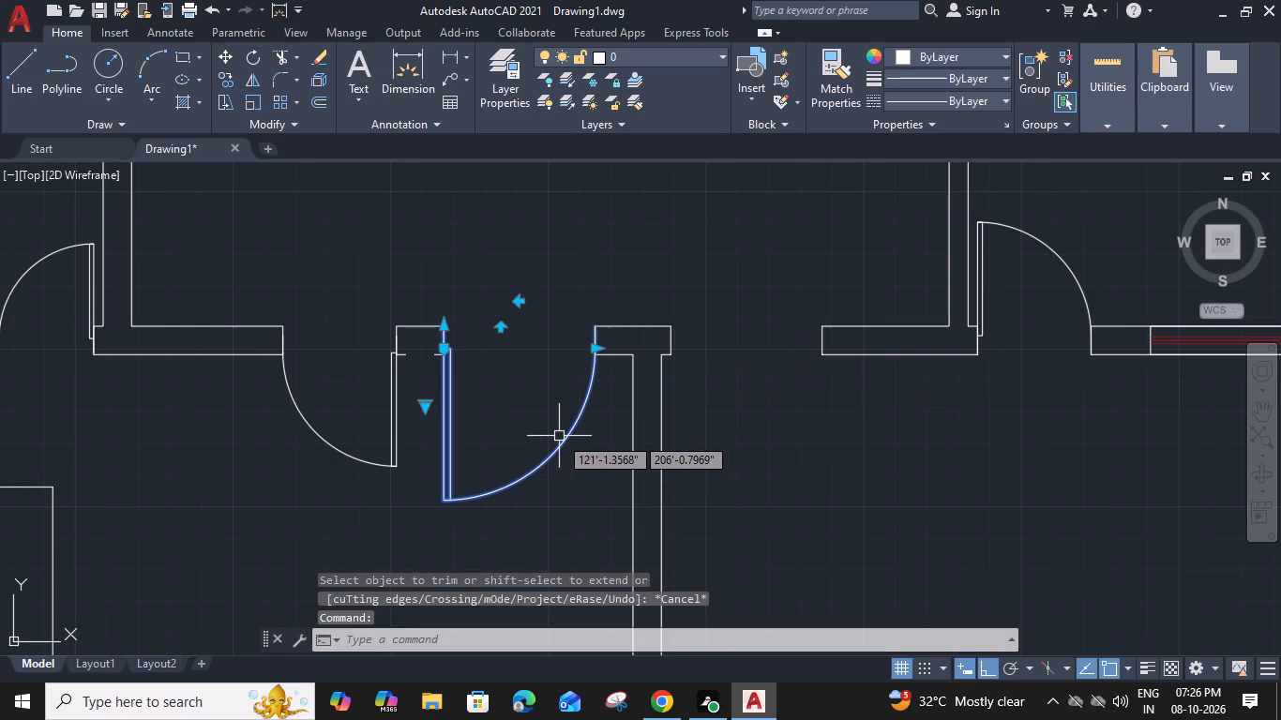
pyautogui.write('M')
pyautogui.press('space')
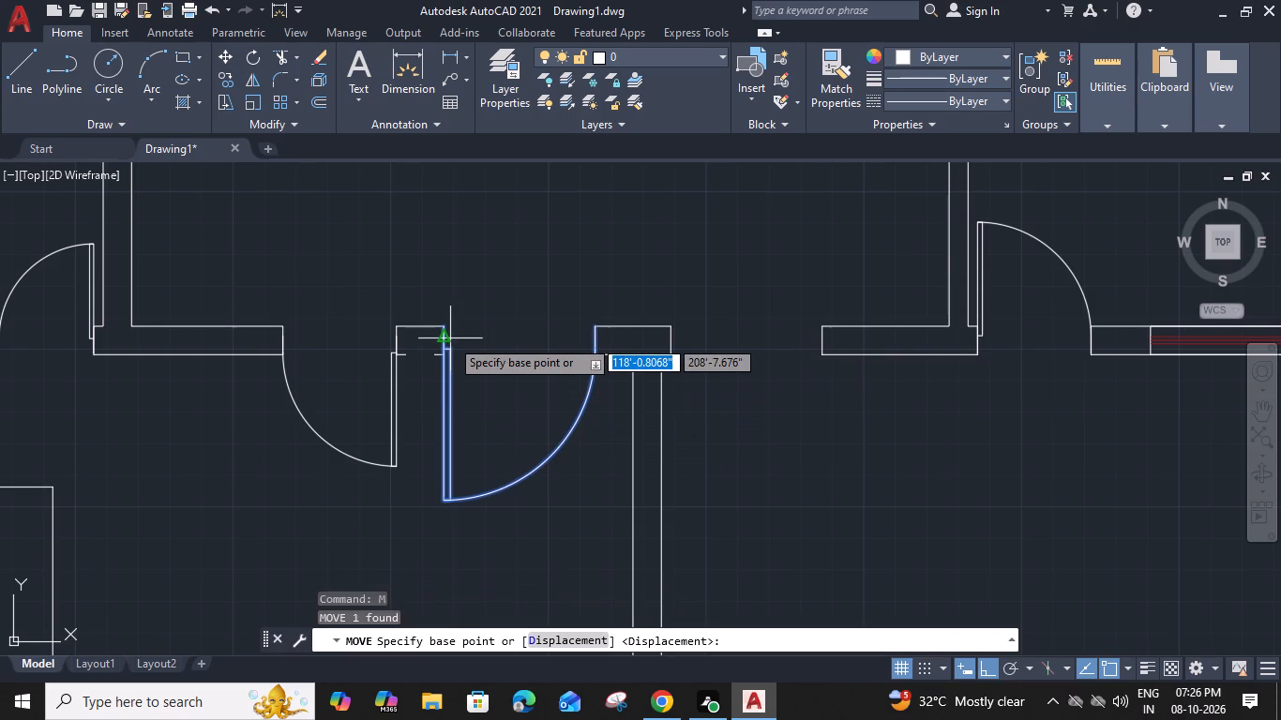
pyautogui.click(445, 326)
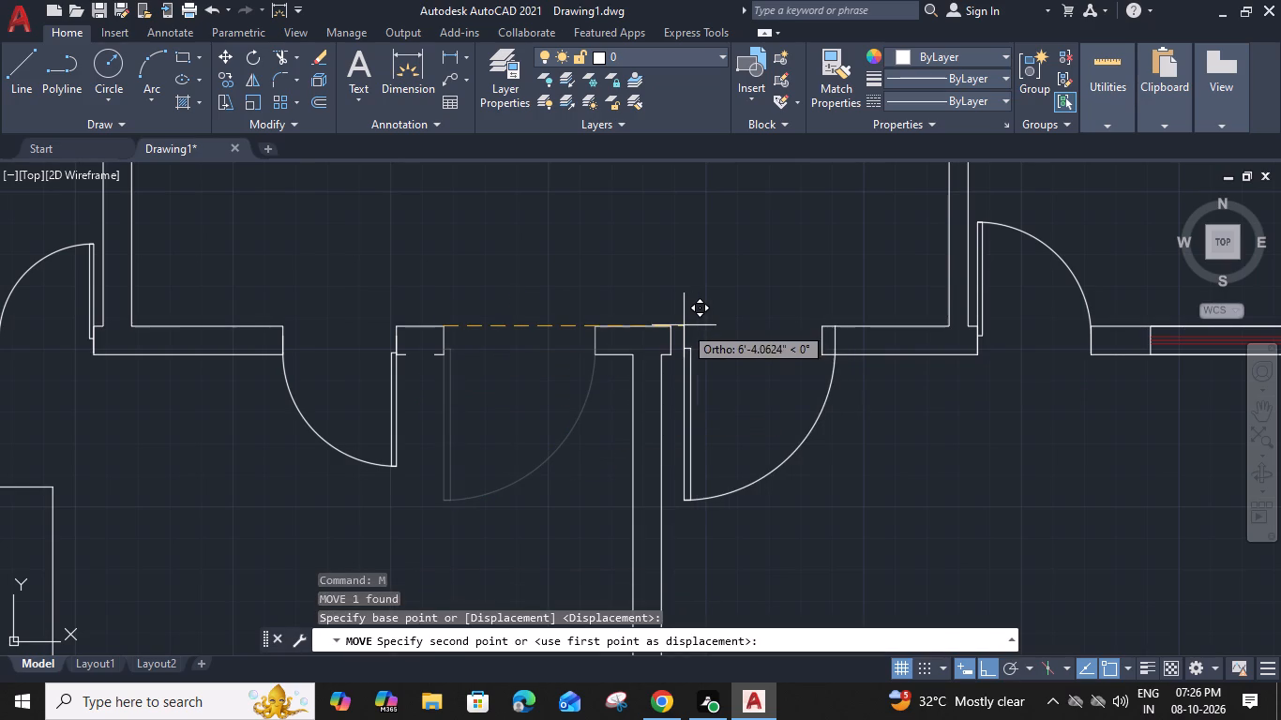
pyautogui.click(675, 328)
pyautogui.press('Escape')
# Erase the old opening's west jamb and the short wall pieces attached to it.
pyautogui.scroll(-1, 448, 378)
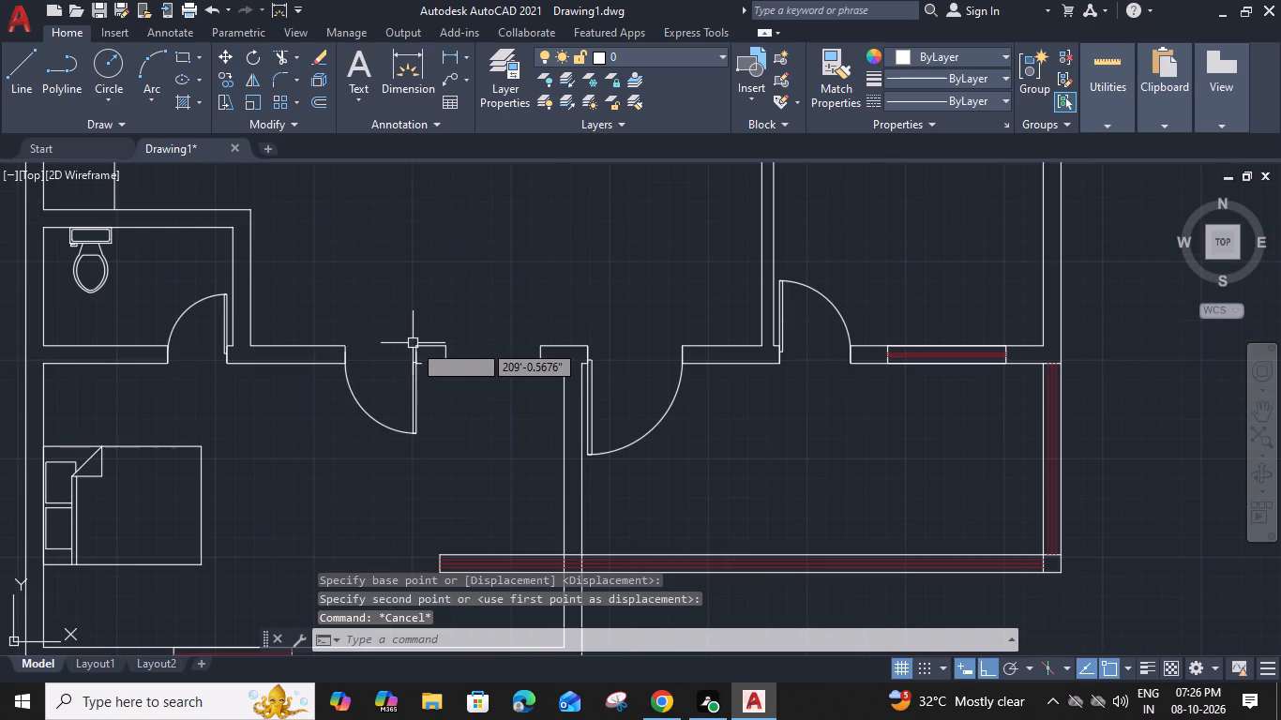
pyautogui.click(461, 329)
pyautogui.click(437, 397)
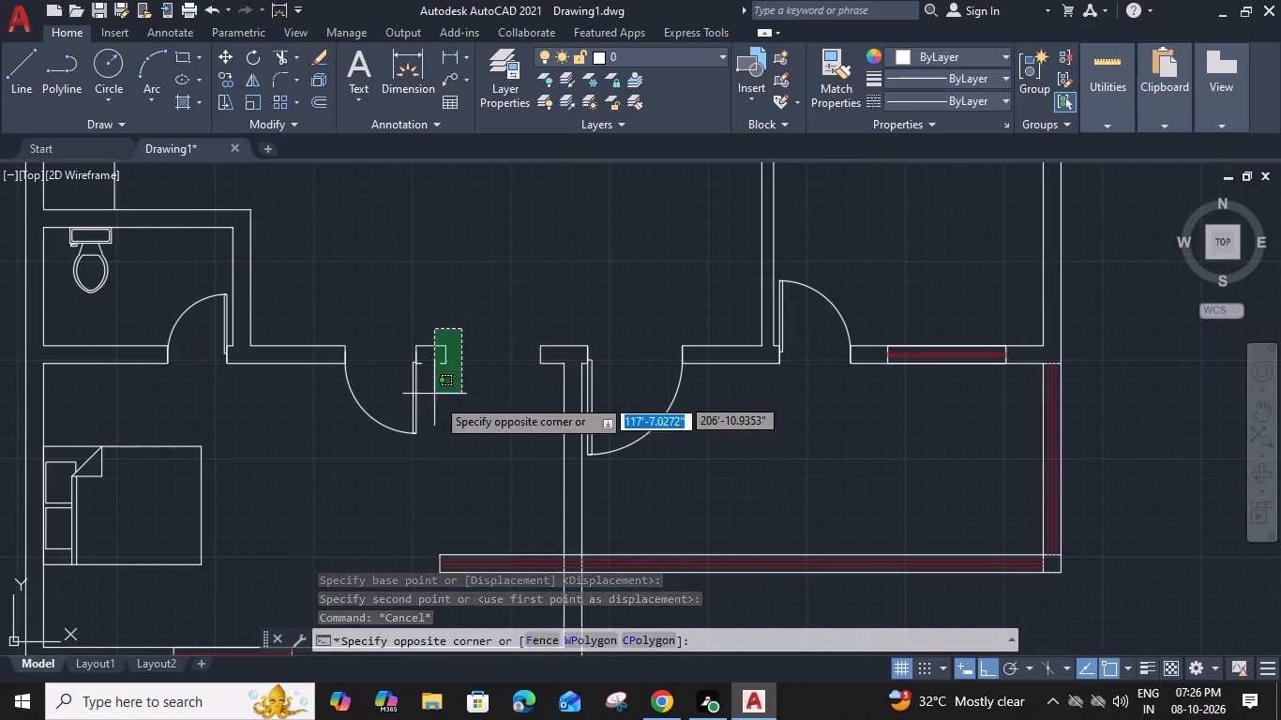
pyautogui.press('Delete')
# Close the old door opening by extending both hall south wall lines across it and removing its east jamb line.
pyautogui.write('EX')
pyautogui.press('space')
pyautogui.click(554, 345)
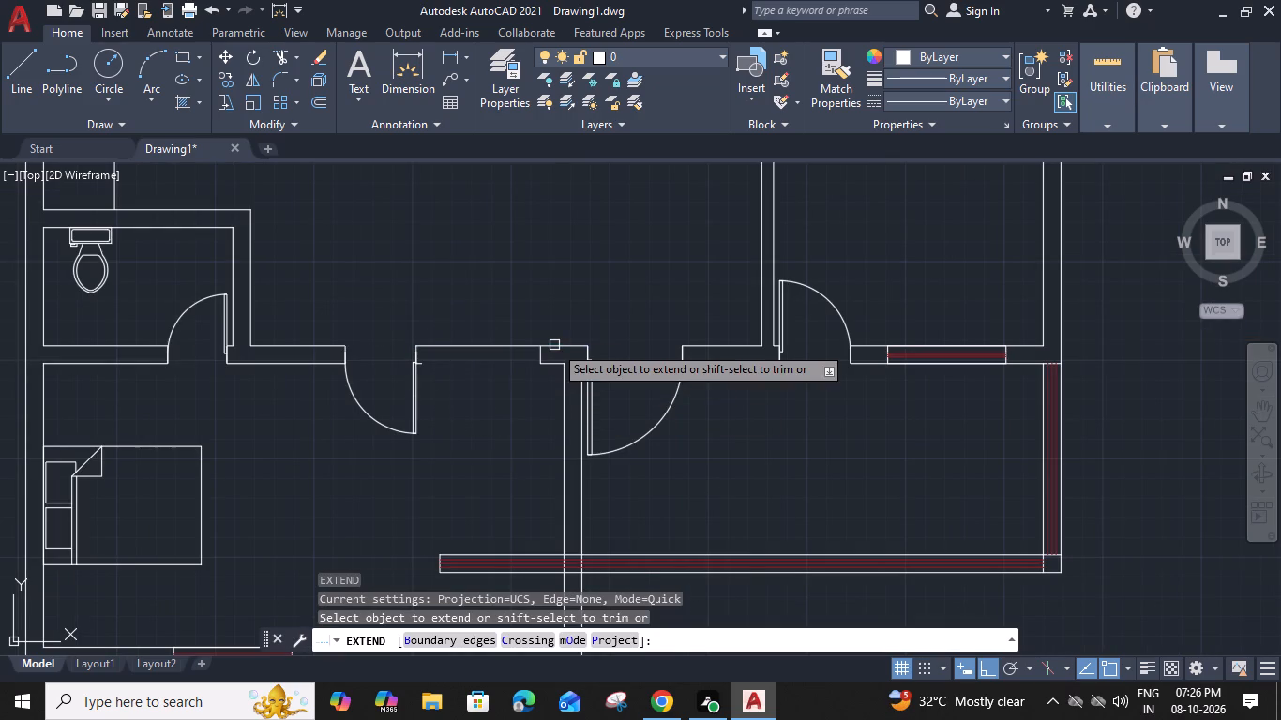
pyautogui.click(550, 365)
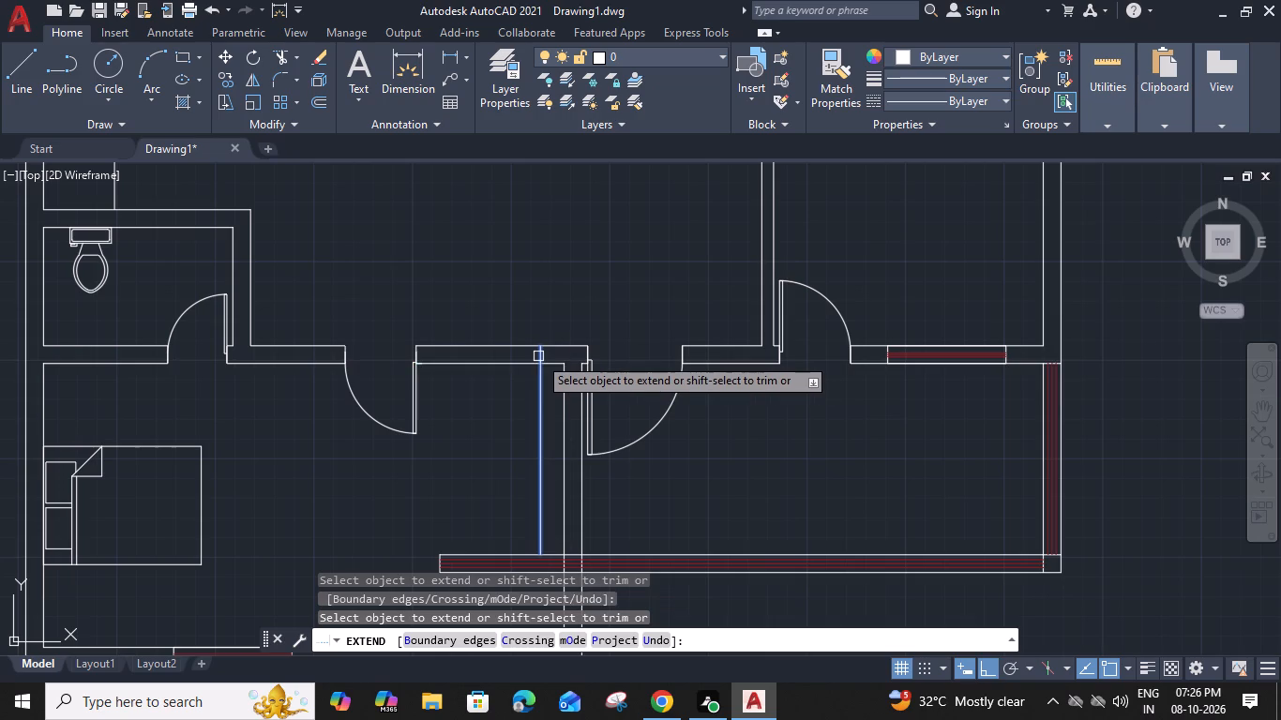
pyautogui.keyDown('shift'); pyautogui.click(538, 356); pyautogui.keyUp('shift')
pyautogui.press('Escape')
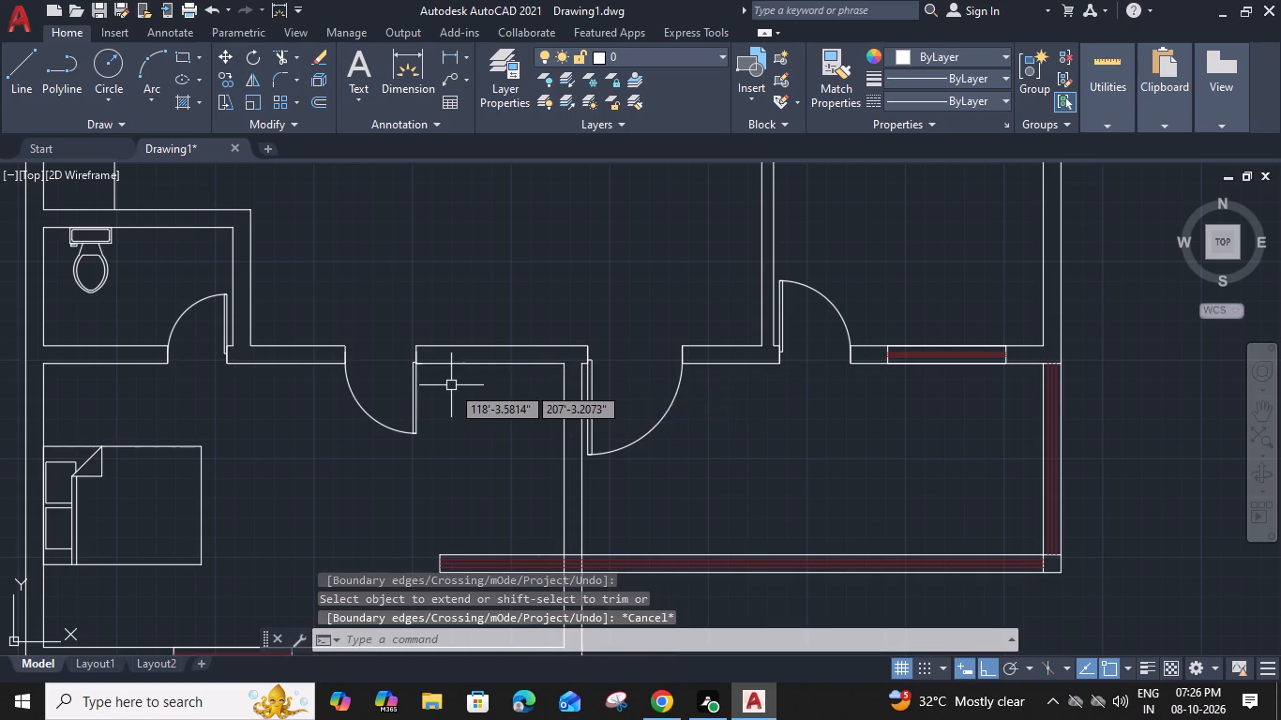
# Trim the dark red wall back to the lower bedroom's outer east wall line, removing its leftover west end piece.
pyautogui.scroll(-2, 451, 385)
pyautogui.moveTo(474, 413); pyautogui.dragTo(681, 368, button='middle')
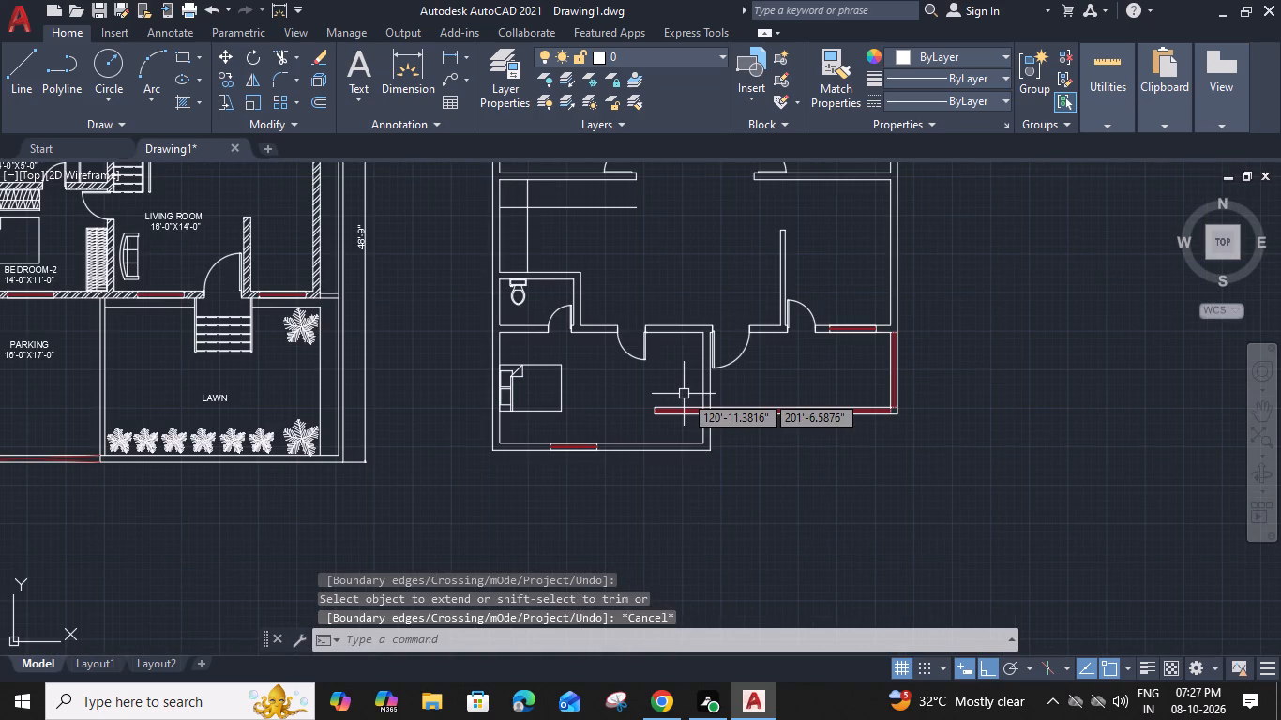
pyautogui.write('TR')
pyautogui.press('space')
pyautogui.click(686, 397)
pyautogui.click(684, 441)
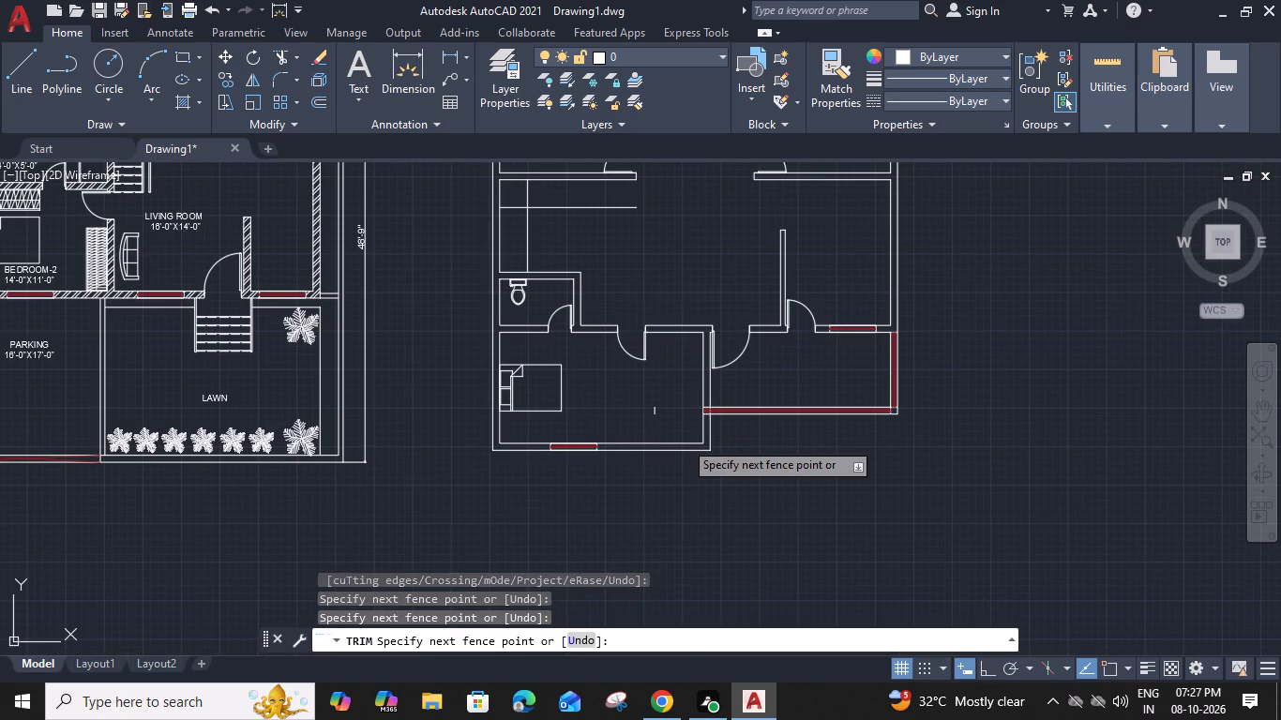
pyautogui.scroll(3, 672, 424)
pyautogui.click(595, 381)
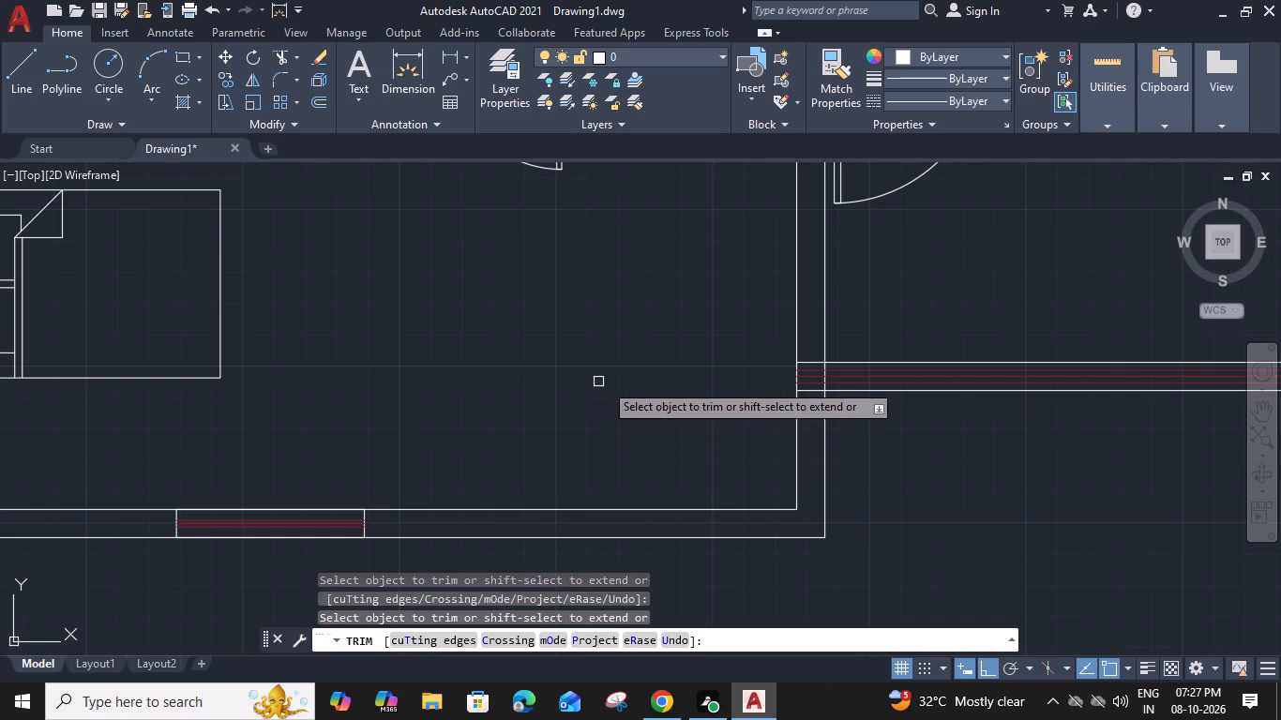
pyautogui.scroll(2, 828, 403)
pyautogui.click(789, 254)
pyautogui.click(803, 429)
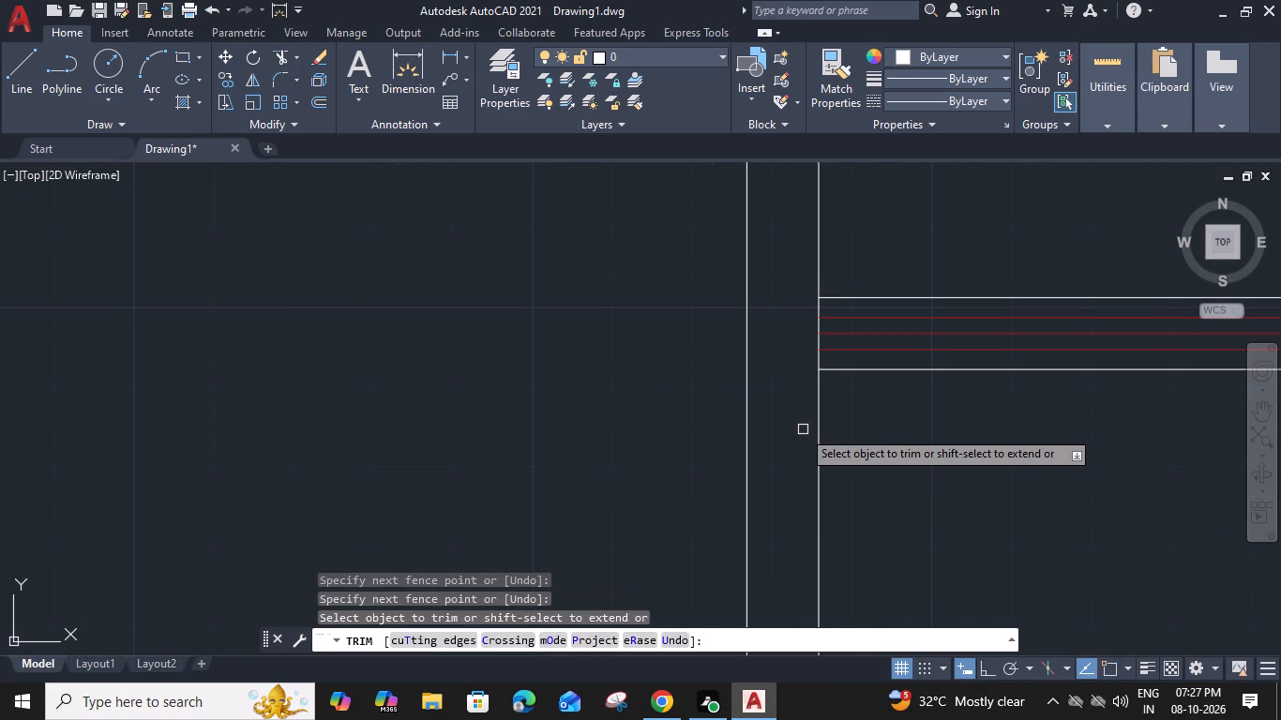
pyautogui.press('Escape')
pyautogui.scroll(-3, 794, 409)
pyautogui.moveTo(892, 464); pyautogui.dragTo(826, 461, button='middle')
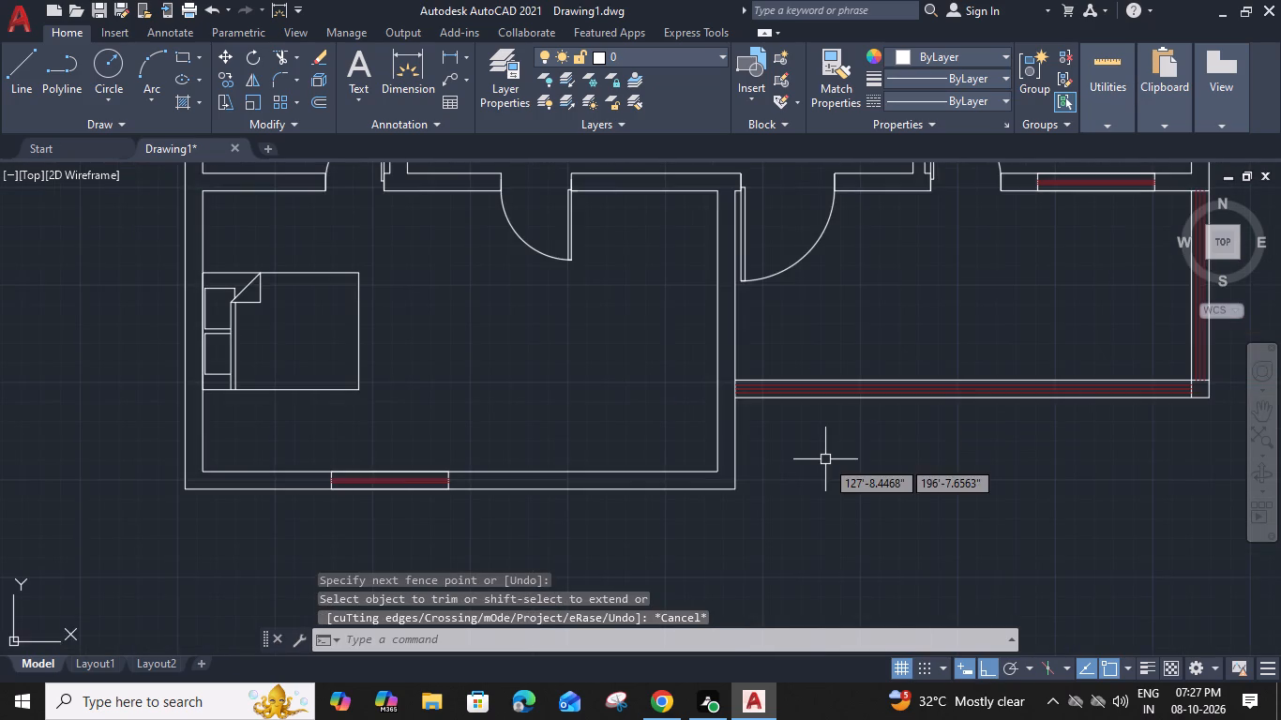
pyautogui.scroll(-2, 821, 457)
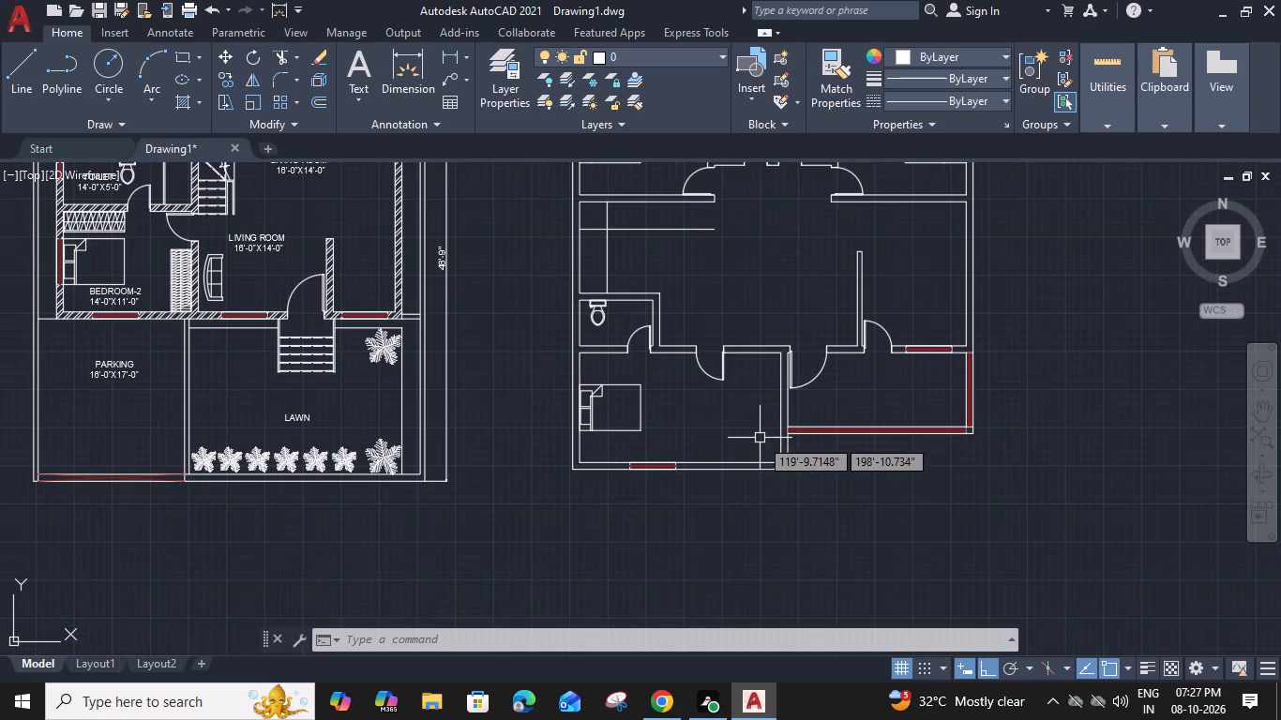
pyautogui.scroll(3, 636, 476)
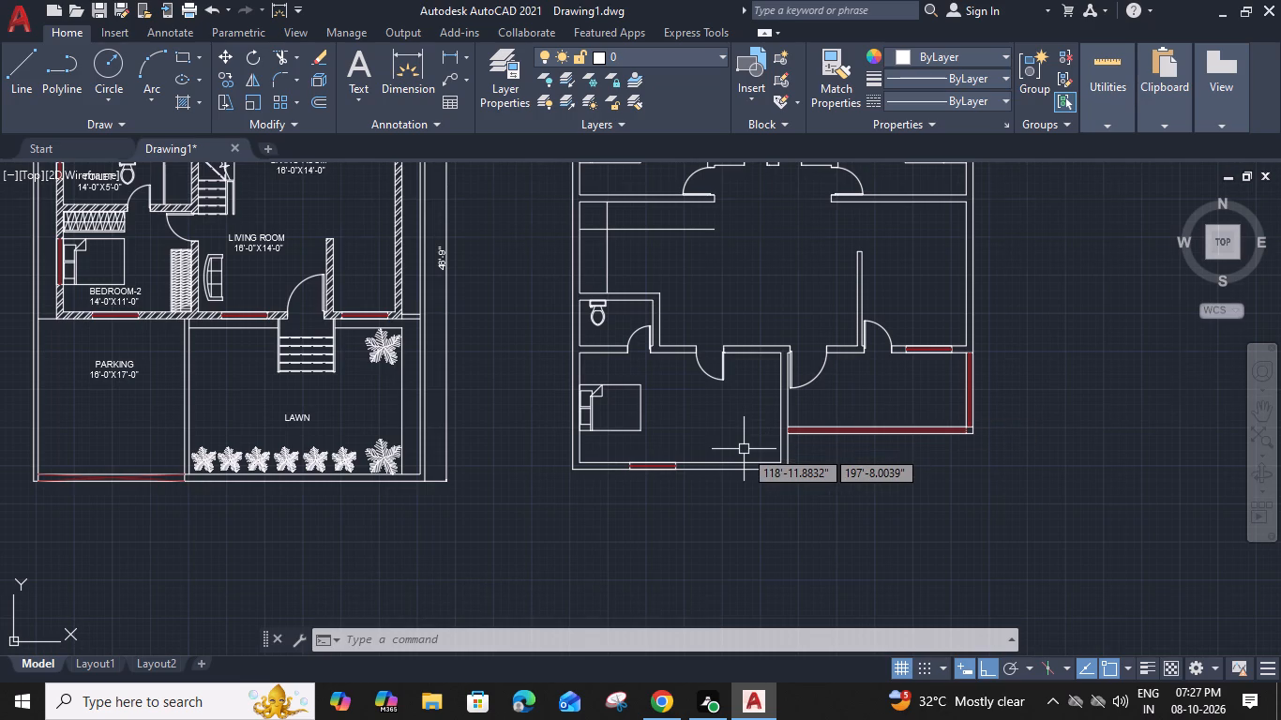
# Ungroup the lower bedroom's south wall window and stretch the east end of its outer frame eastward along the wall.
pyautogui.click(606, 442)
pyautogui.press('u')
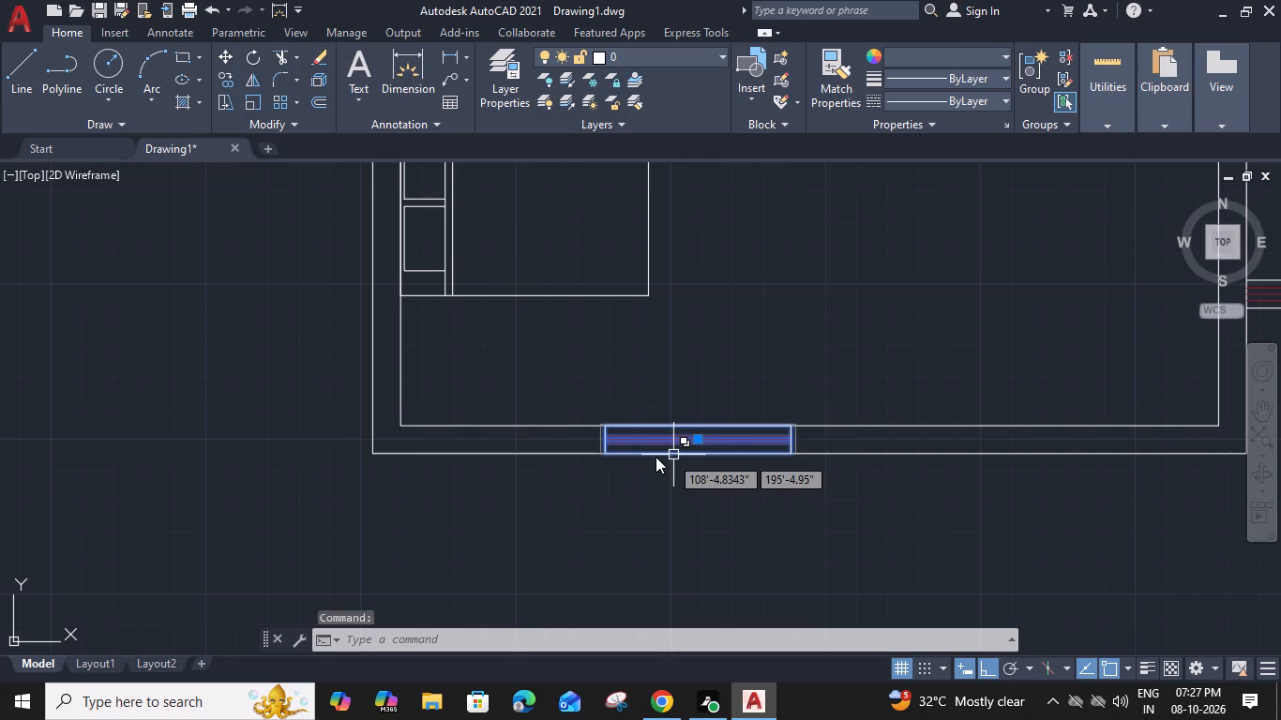
pyautogui.write('NG')
pyautogui.press('space')
pyautogui.scroll(2, 805, 440)
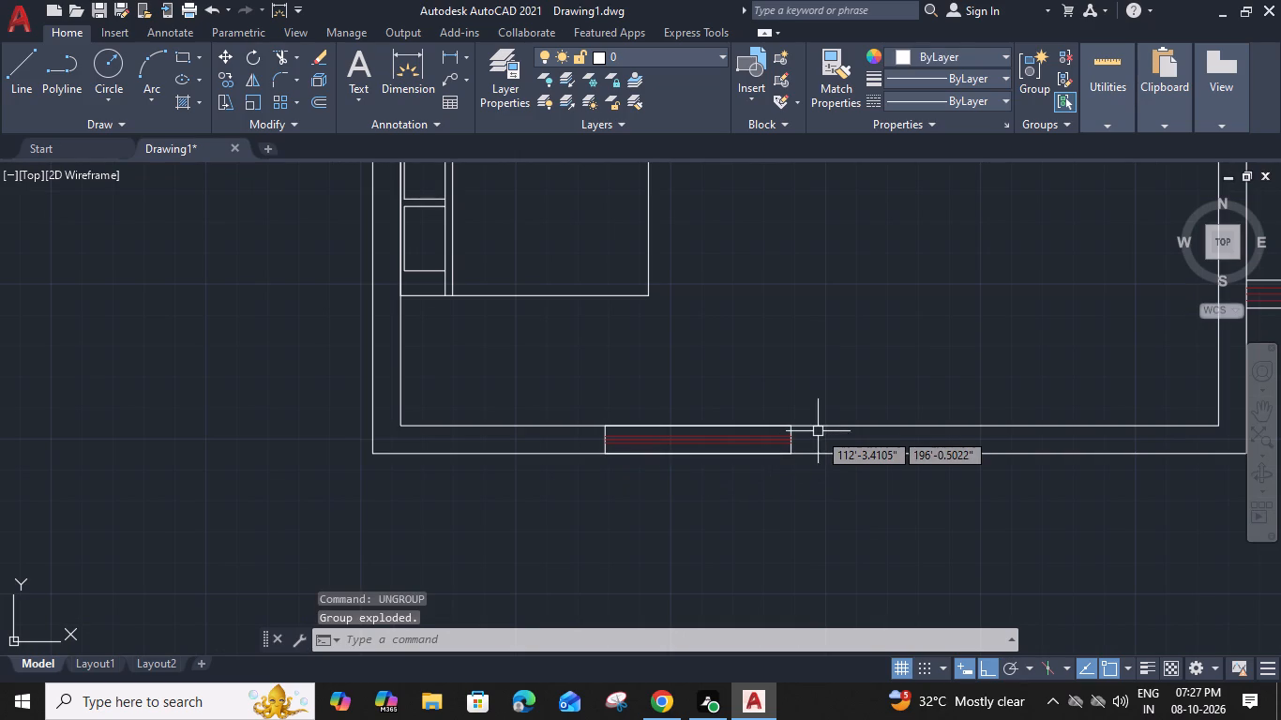
pyautogui.click(772, 423)
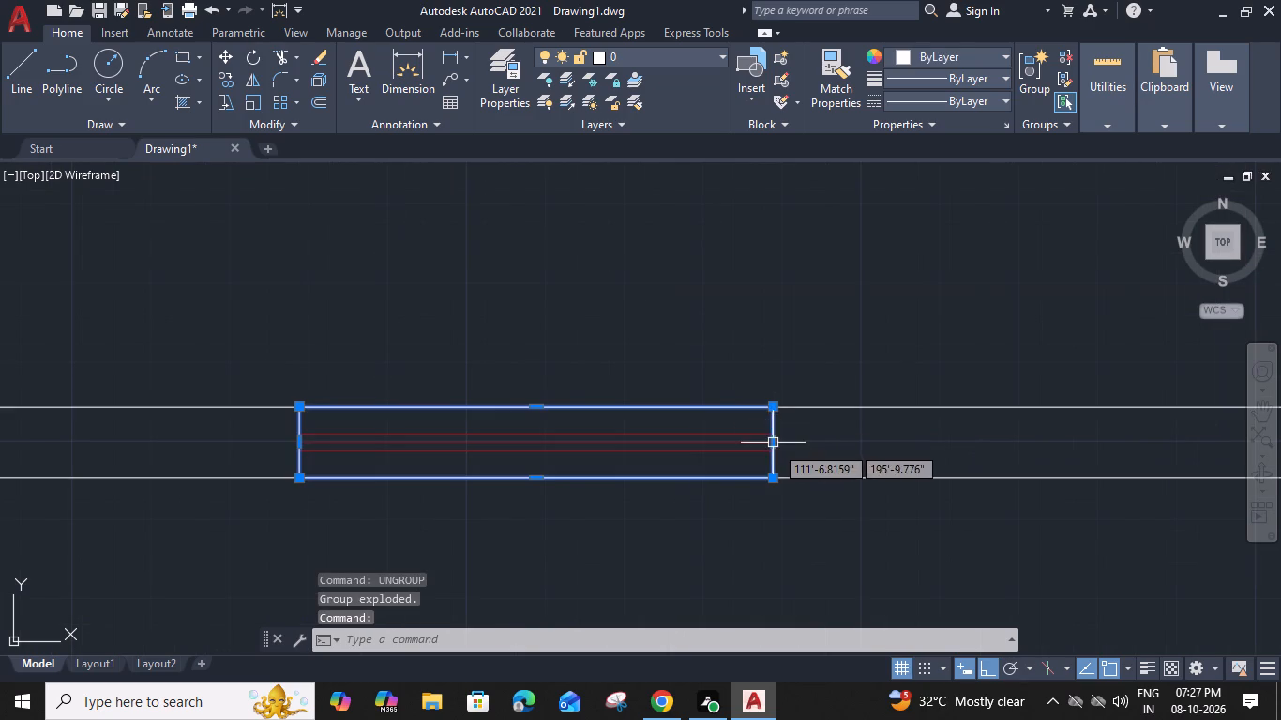
pyautogui.click(775, 445)
pyautogui.click(1108, 443)
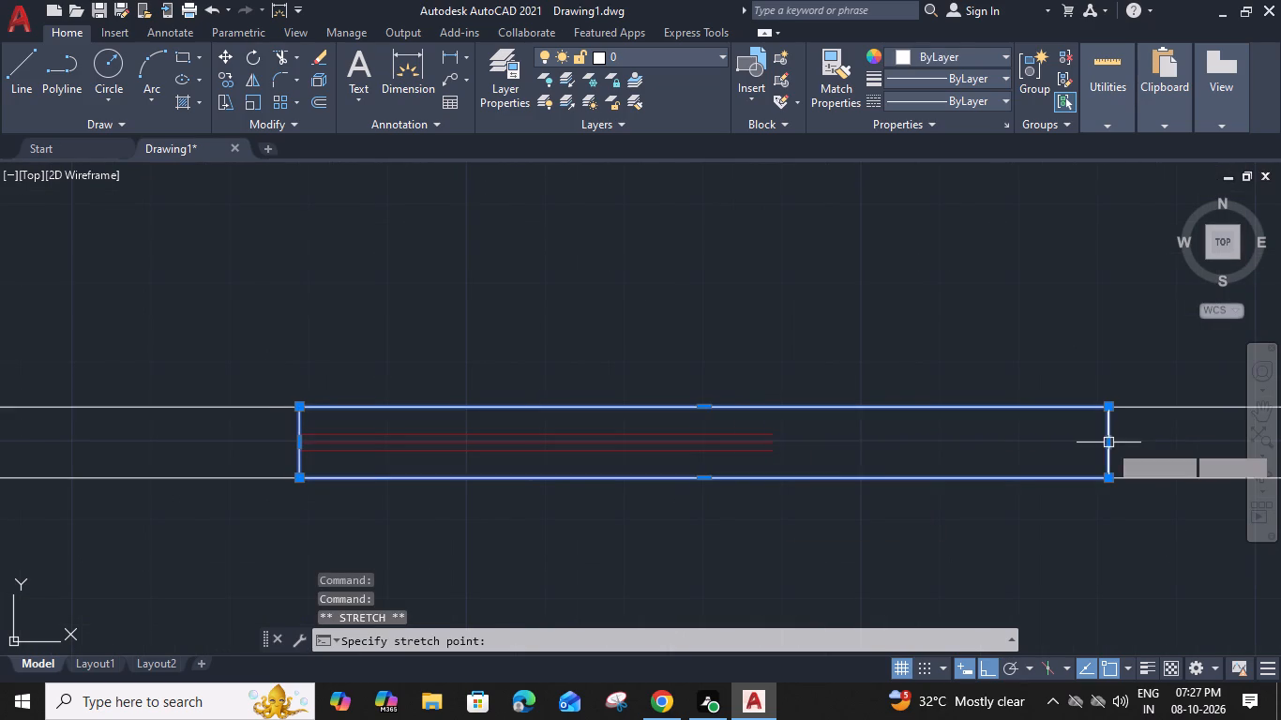
pyautogui.scroll(-2, 868, 462)
pyautogui.moveTo(952, 400); pyautogui.dragTo(800, 397, button='middle')
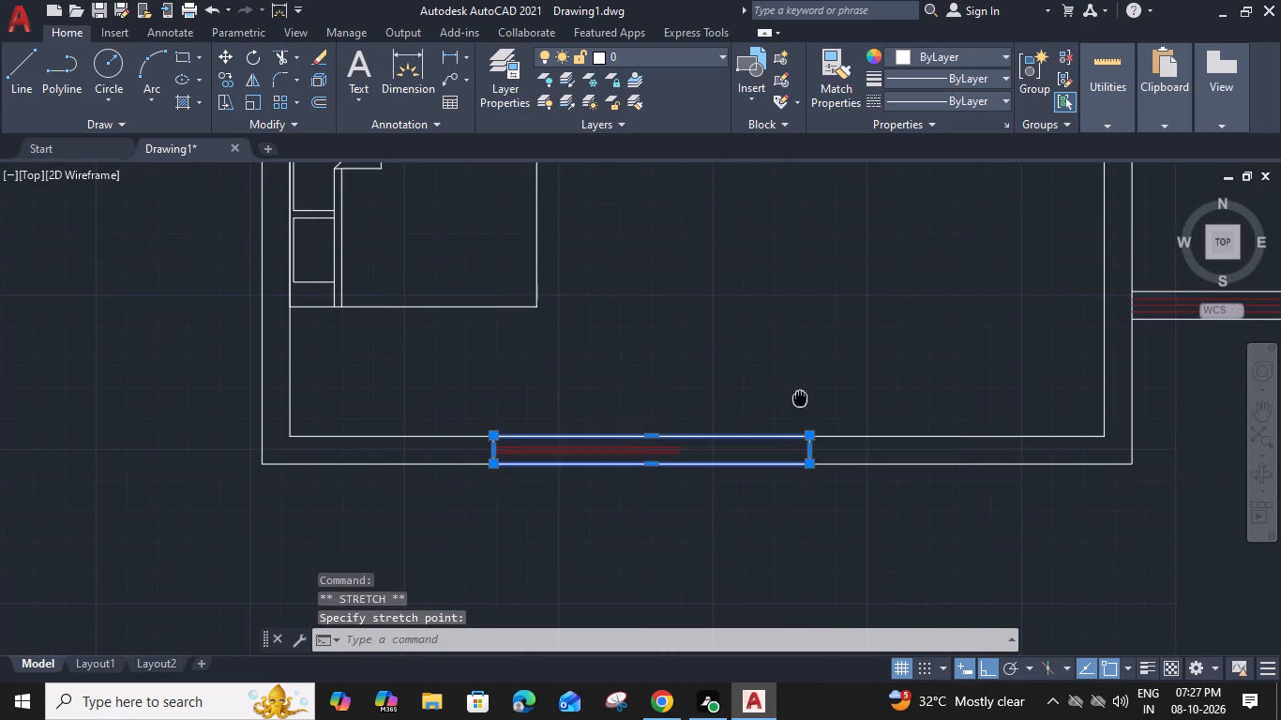
pyautogui.moveTo(800, 397); pyautogui.dragTo(804, 368, button='middle')
pyautogui.click(812, 424)
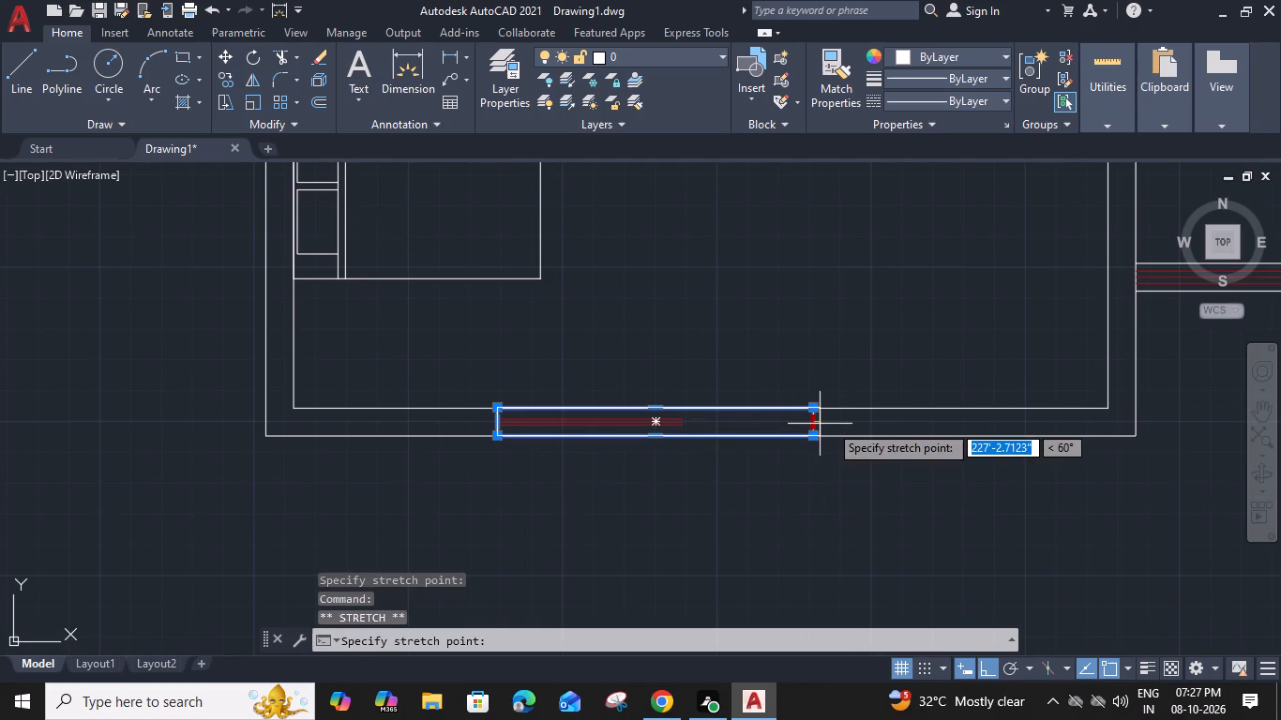
pyautogui.click(853, 422)
pyautogui.press('Escape')
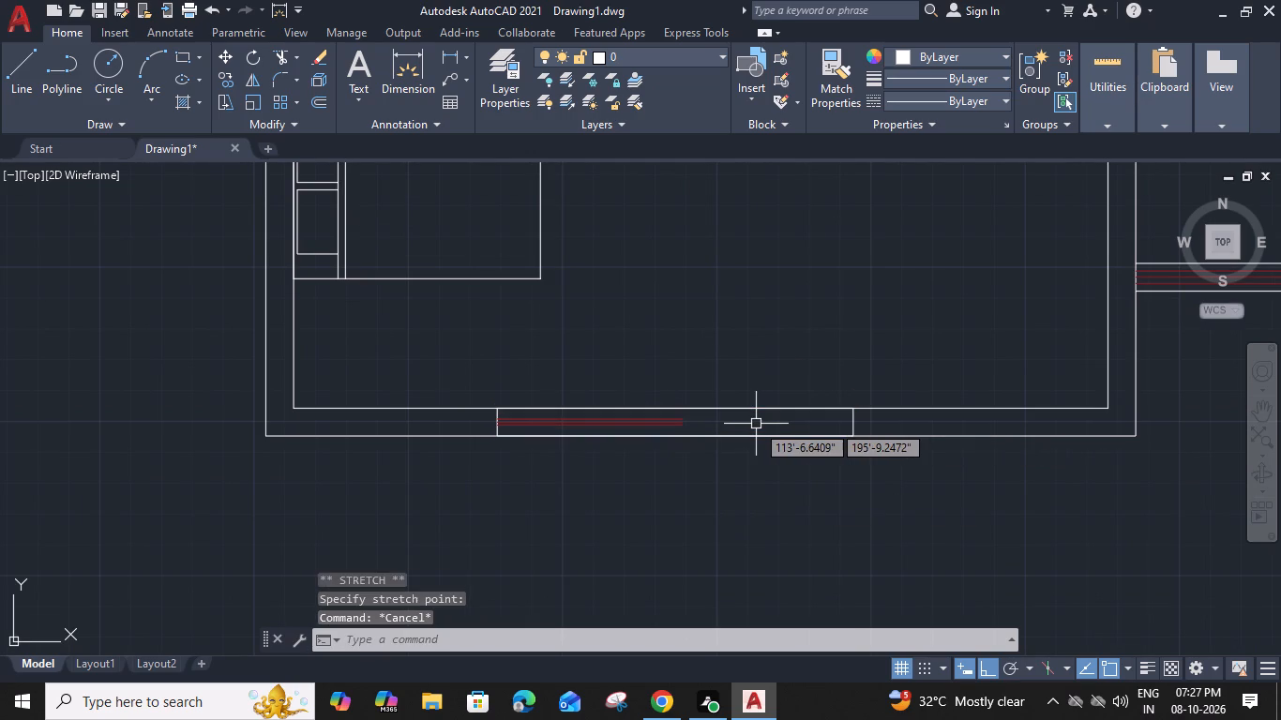
# Extend the window's red pane lines to the east end of the lengthened frame.
pyautogui.write('EX')
pyautogui.press('space')
pyautogui.scroll(1, 664, 426)
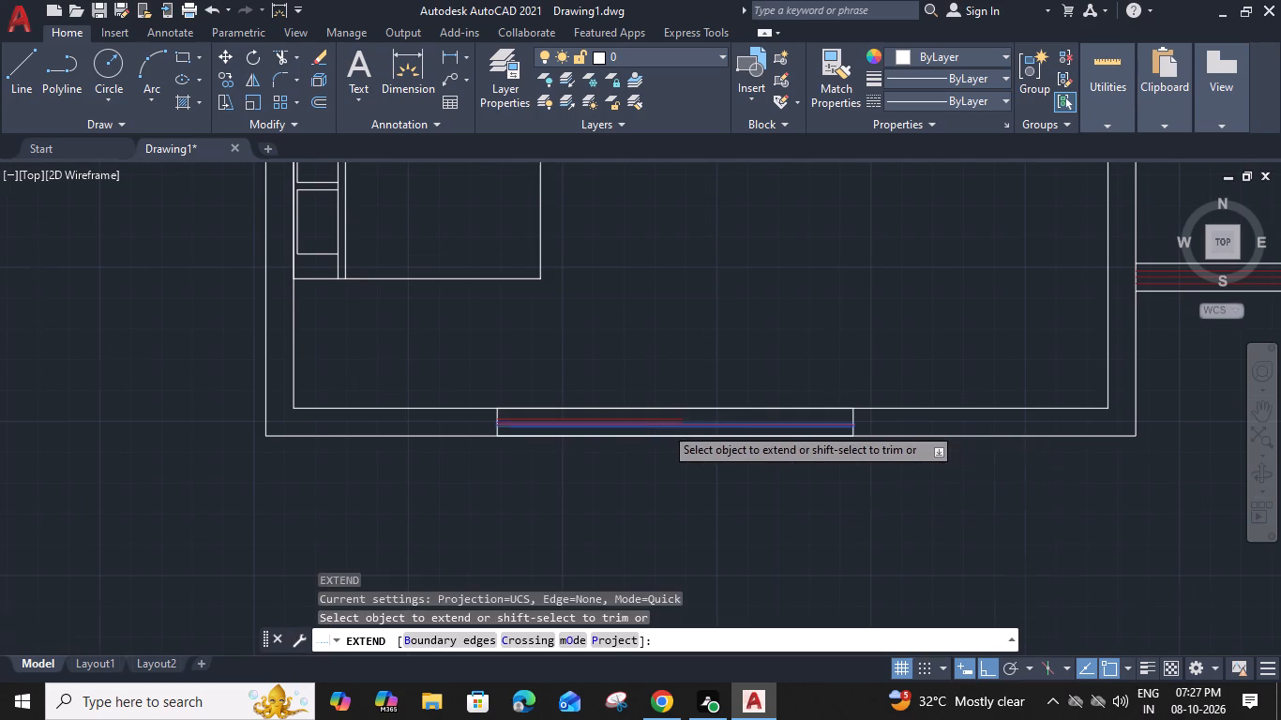
pyautogui.click(675, 411)
pyautogui.click(684, 437)
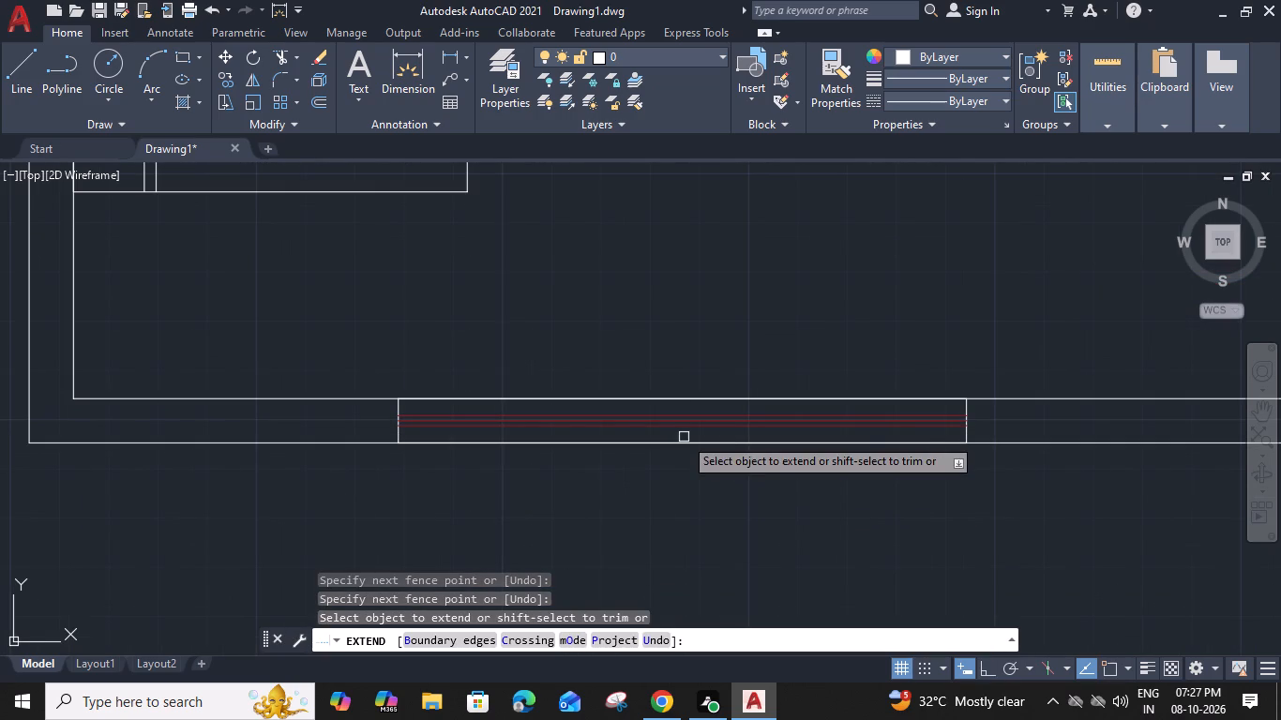
pyautogui.press('Escape')
# Group the lengthened window's frame and red pane lines into one object.
pyautogui.moveTo(988, 408); pyautogui.dragTo(970, 414)
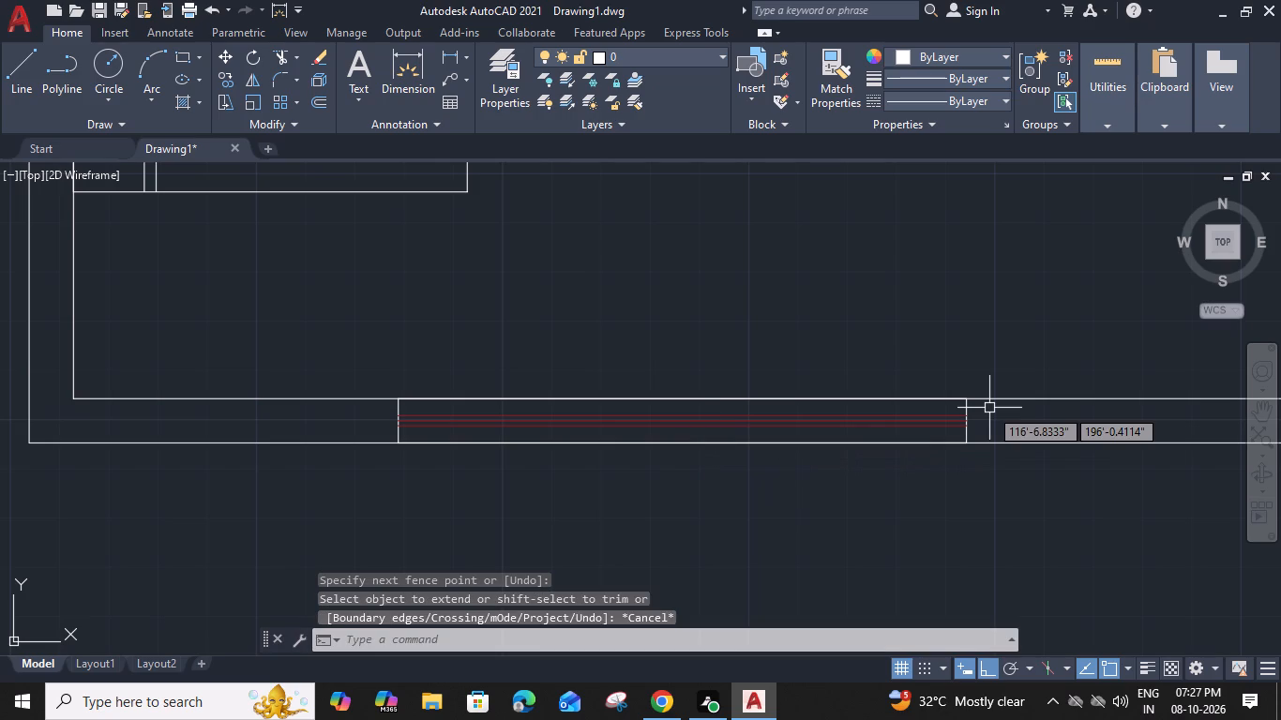
pyautogui.click(920, 438)
pyautogui.write('G')
pyautogui.press('space')
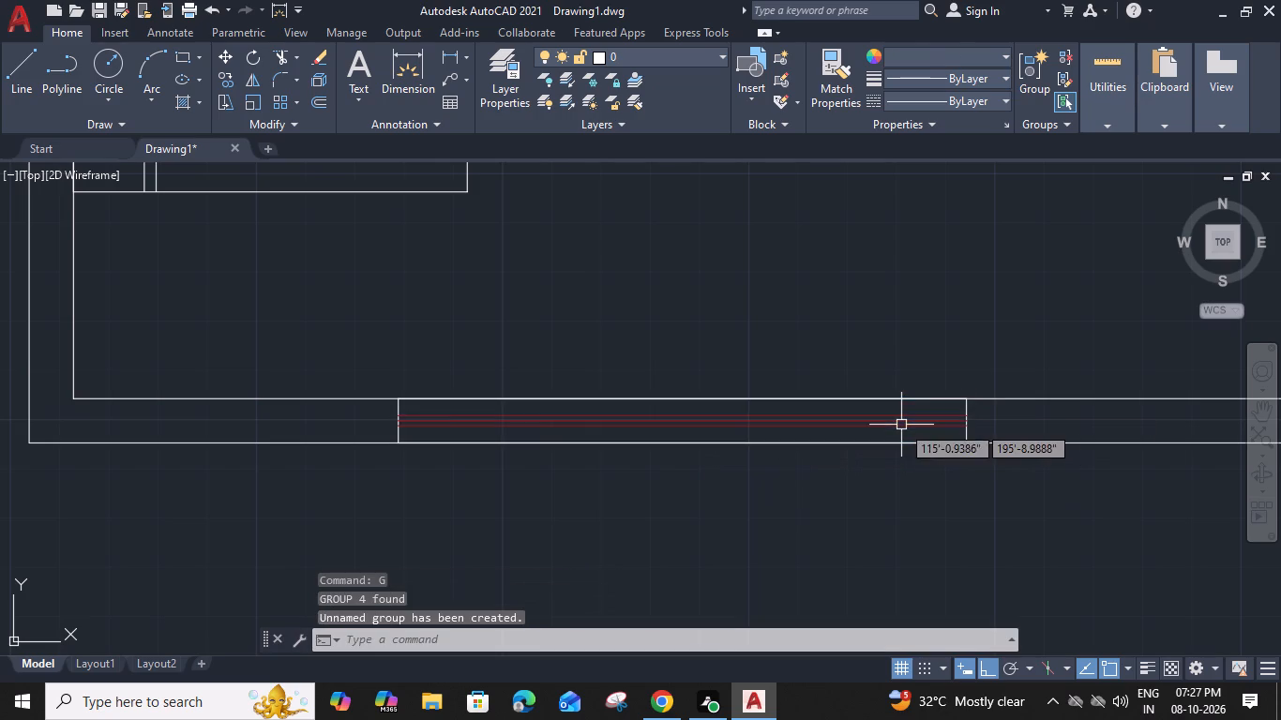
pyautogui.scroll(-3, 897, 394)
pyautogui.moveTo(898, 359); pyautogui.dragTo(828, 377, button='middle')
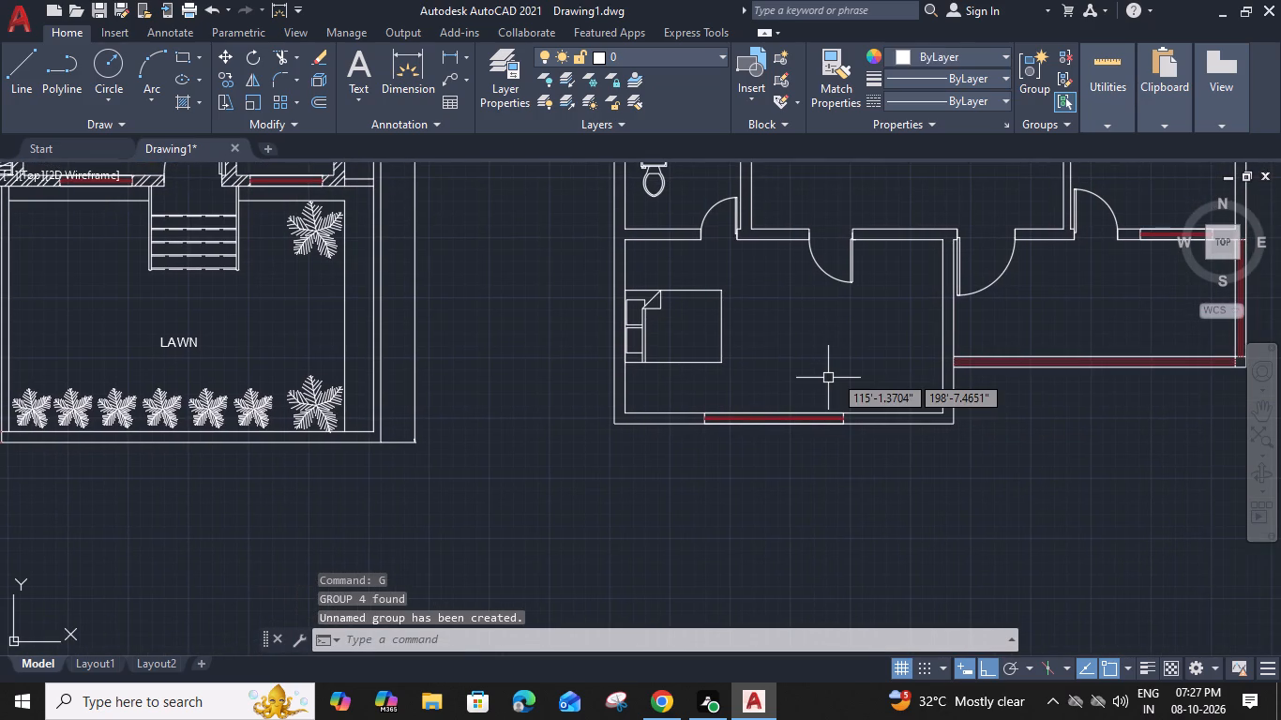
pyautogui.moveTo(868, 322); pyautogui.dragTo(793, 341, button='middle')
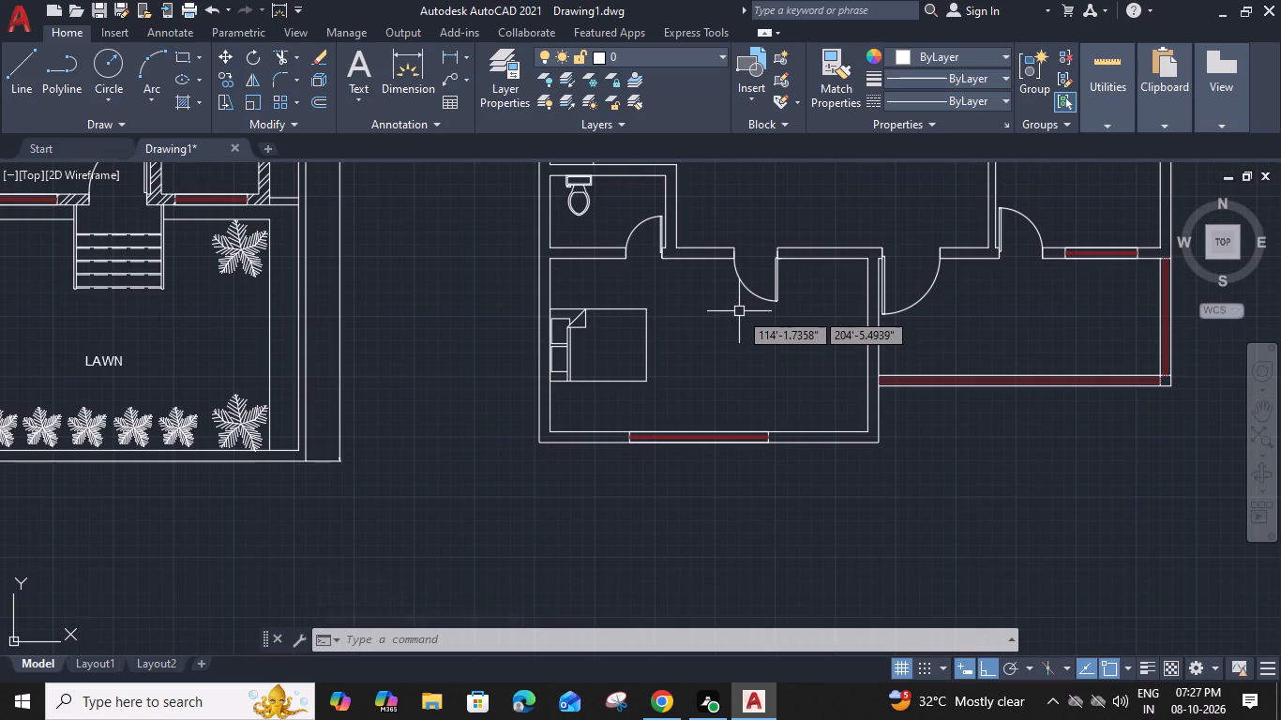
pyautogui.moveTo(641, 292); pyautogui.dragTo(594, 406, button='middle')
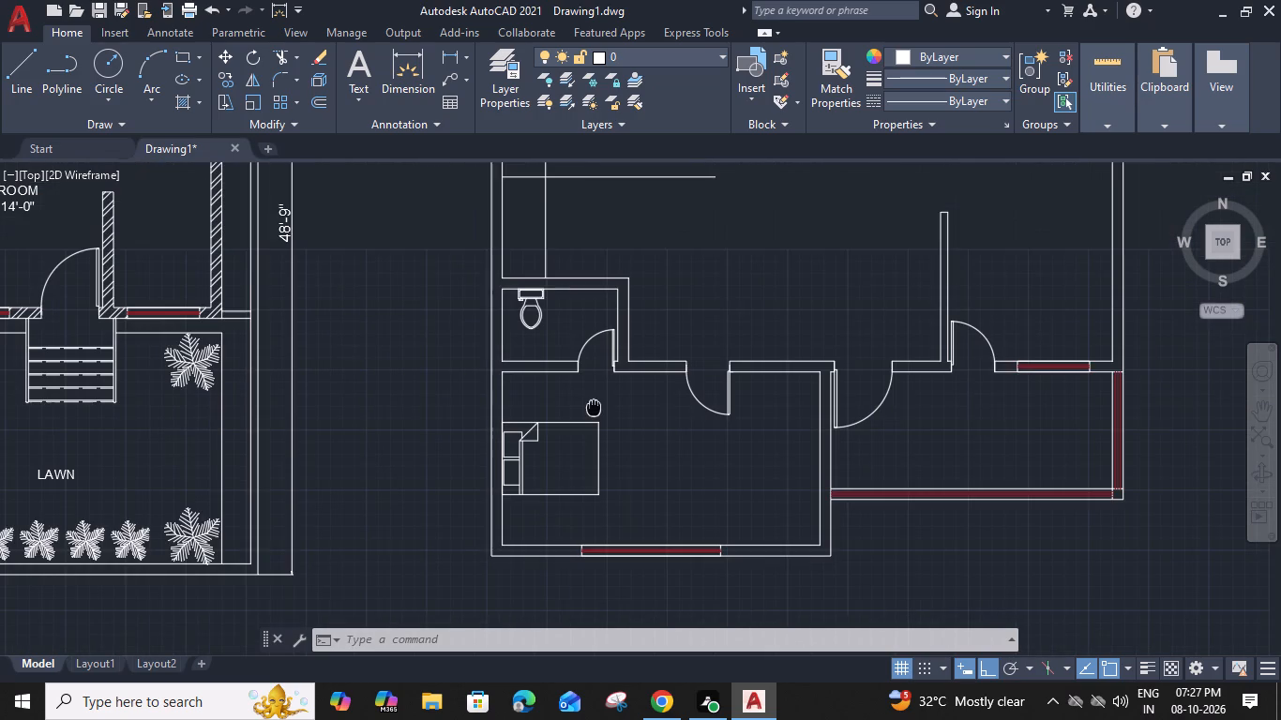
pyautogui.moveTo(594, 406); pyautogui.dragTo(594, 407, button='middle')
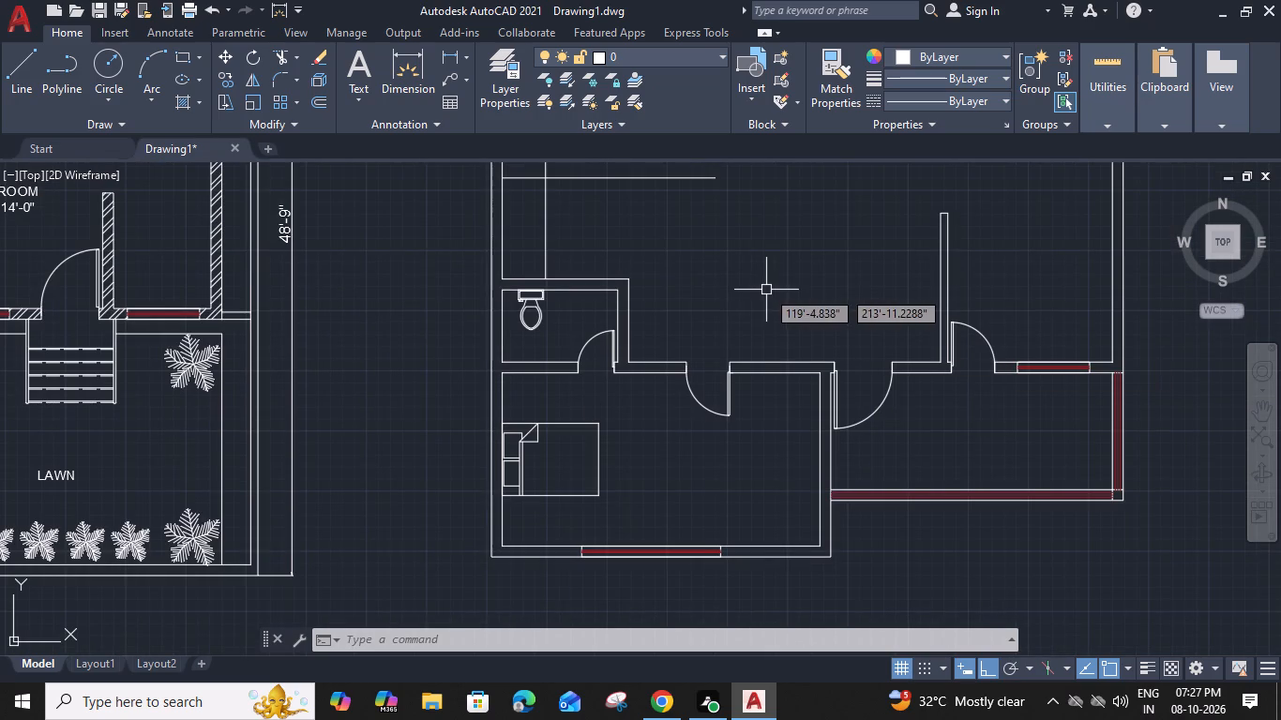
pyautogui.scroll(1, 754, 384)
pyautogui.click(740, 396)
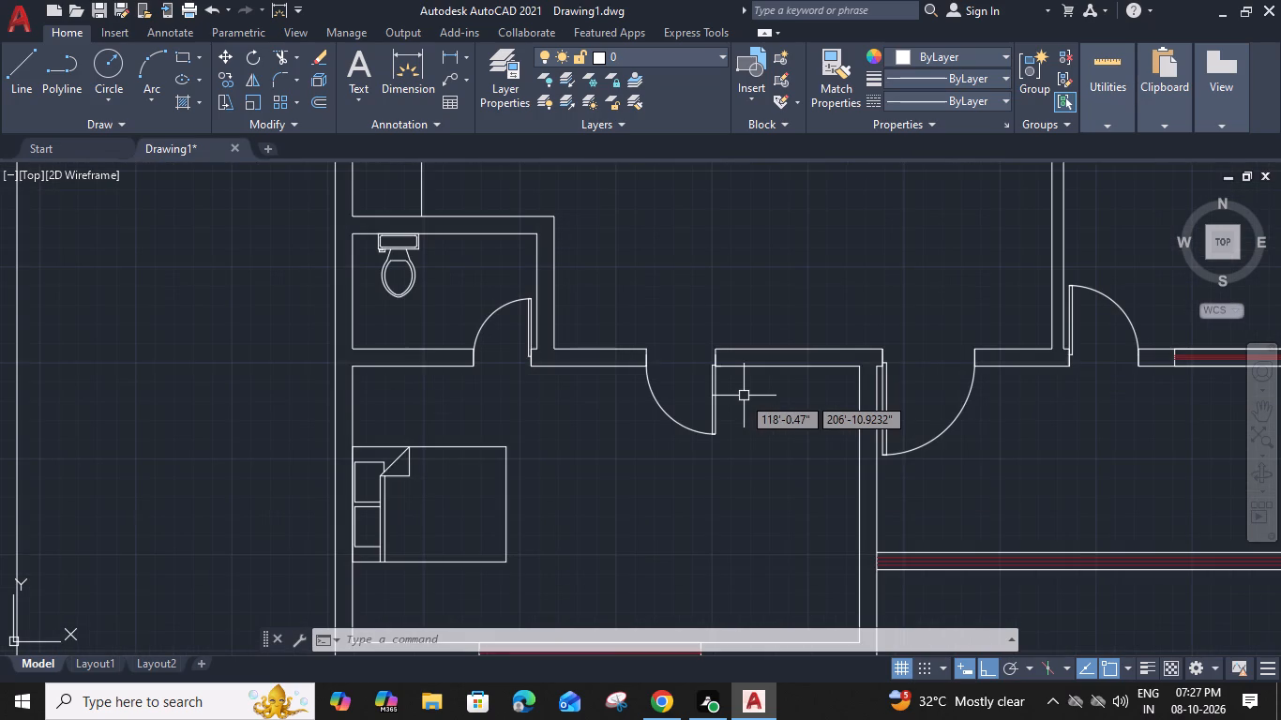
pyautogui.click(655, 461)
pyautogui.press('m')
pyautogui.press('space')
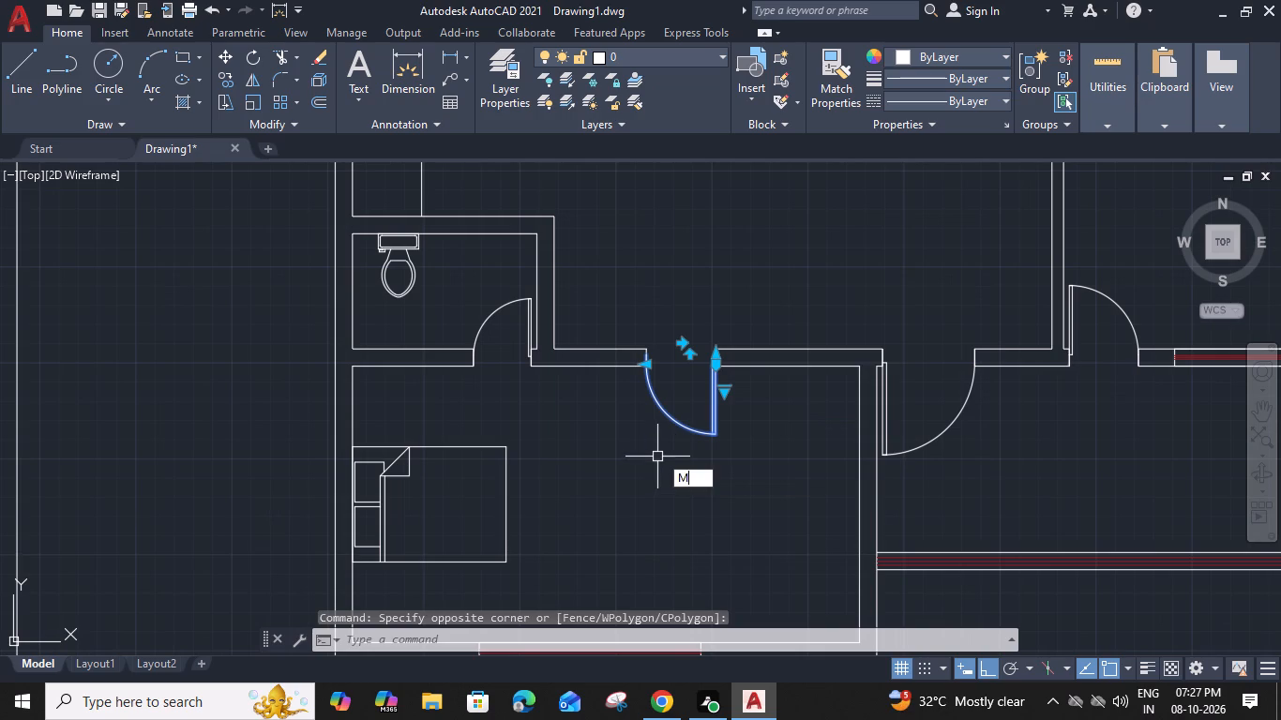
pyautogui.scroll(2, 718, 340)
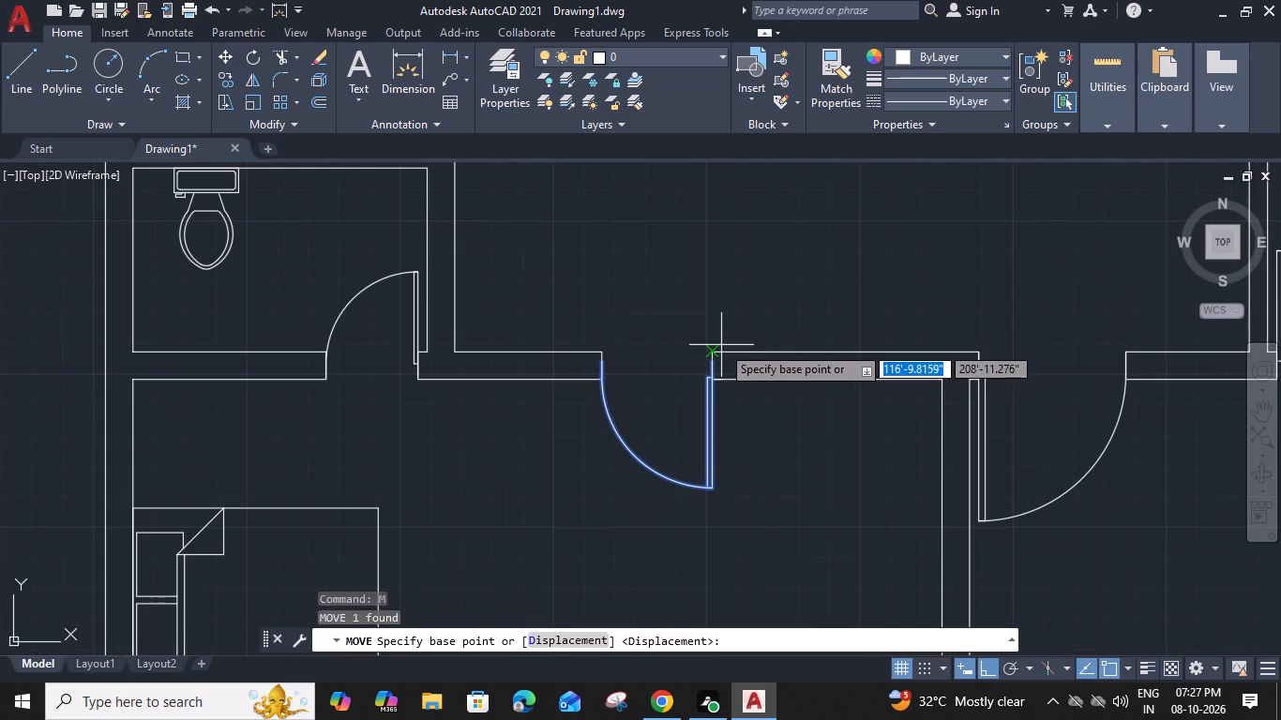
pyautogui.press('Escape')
# Move the lower bedroom's door together with both jamb lines eastward along the north wall, closer to the room's east wall.
pyautogui.scroll(3, 710, 351)
pyautogui.click(707, 443)
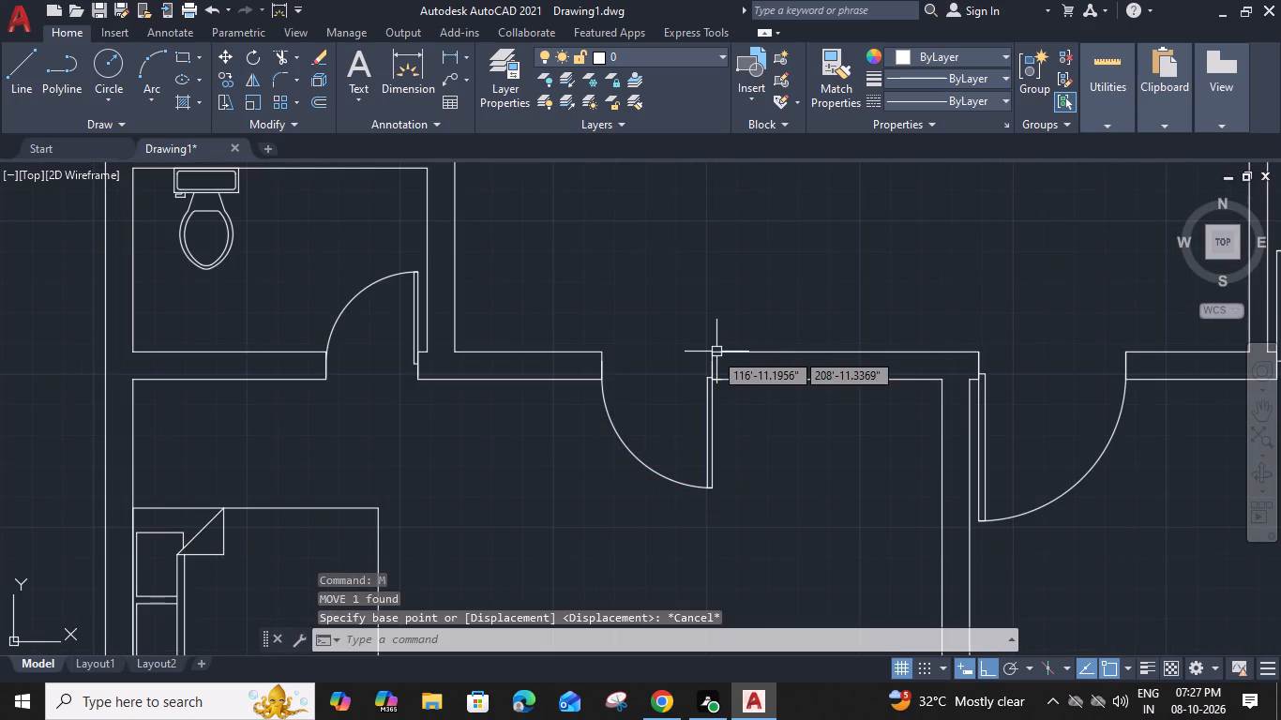
pyautogui.keyDown('shift'); pyautogui.click(717, 358); pyautogui.keyUp('shift')
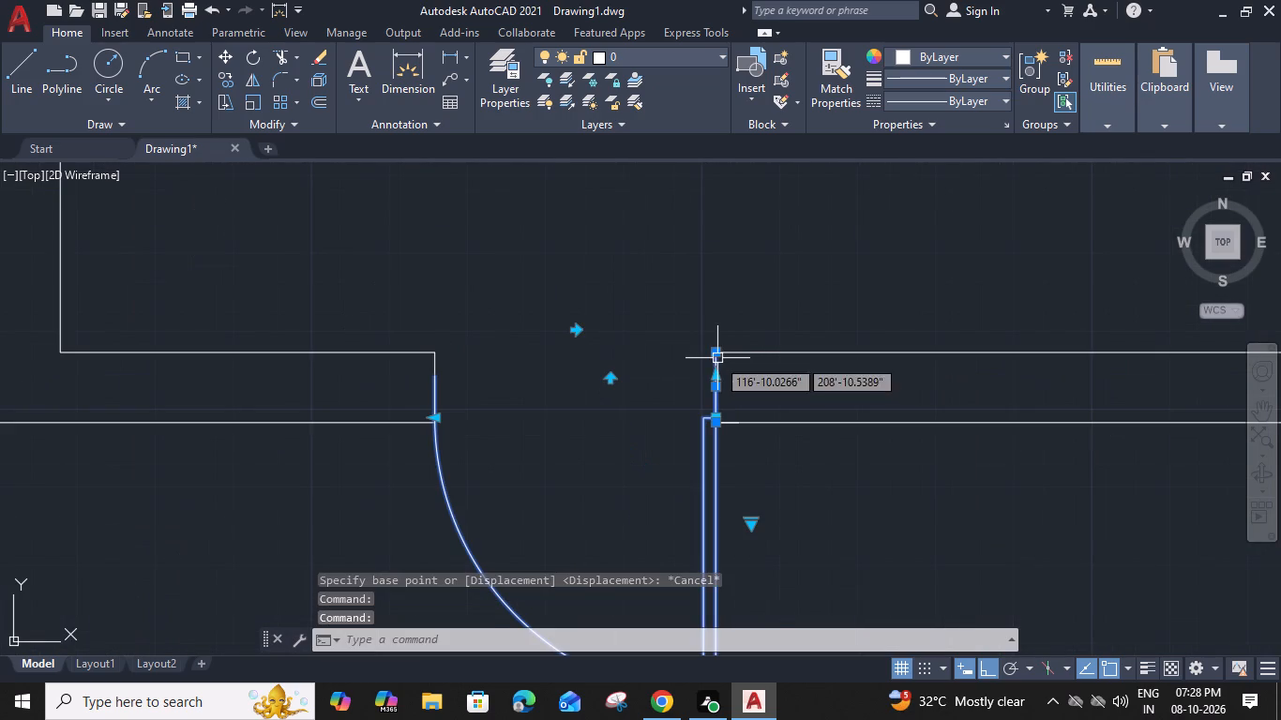
pyautogui.keyDown('shift'); pyautogui.click(435, 367); pyautogui.keyUp('shift')
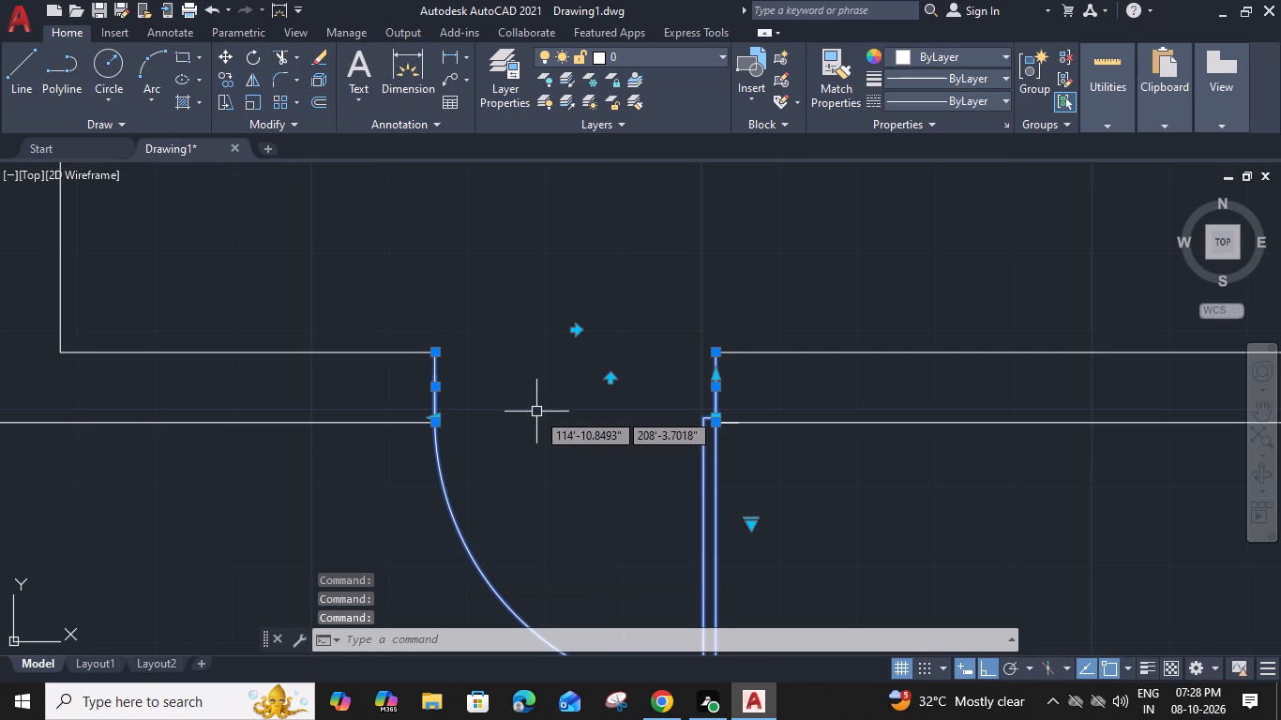
pyautogui.press('m')
pyautogui.press('space')
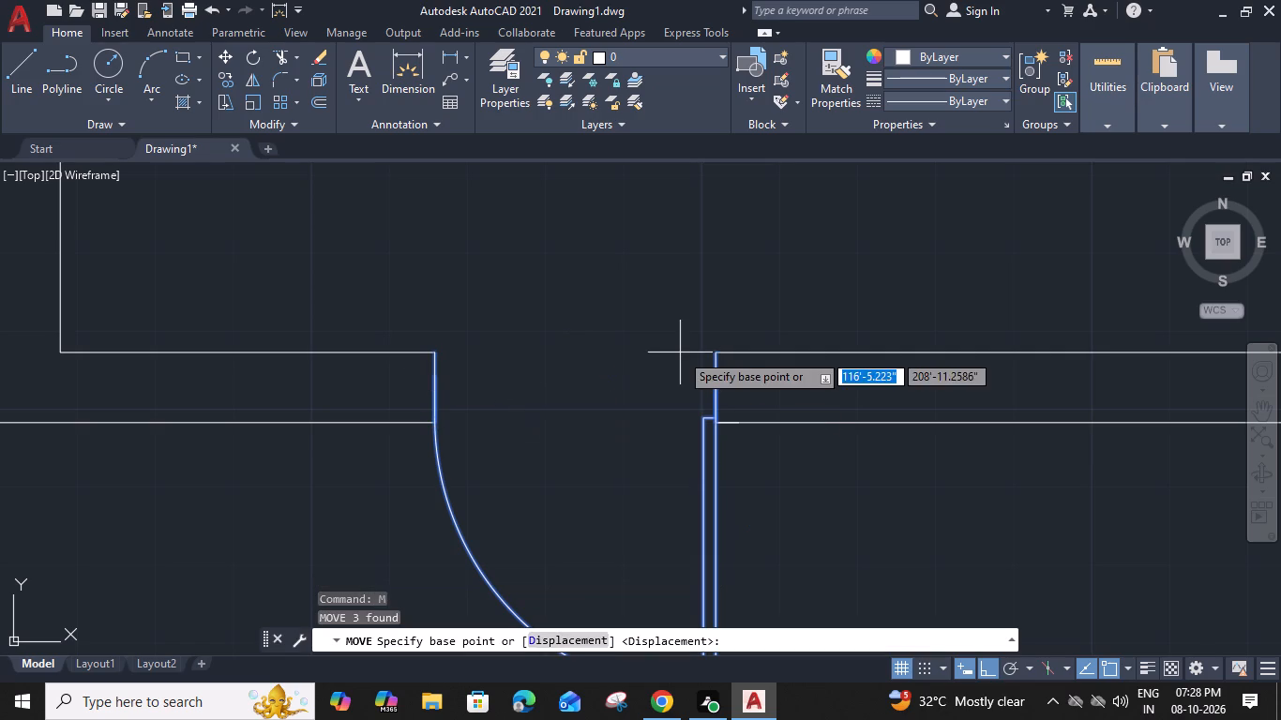
pyautogui.click(714, 355)
pyautogui.scroll(-2, 717, 352)
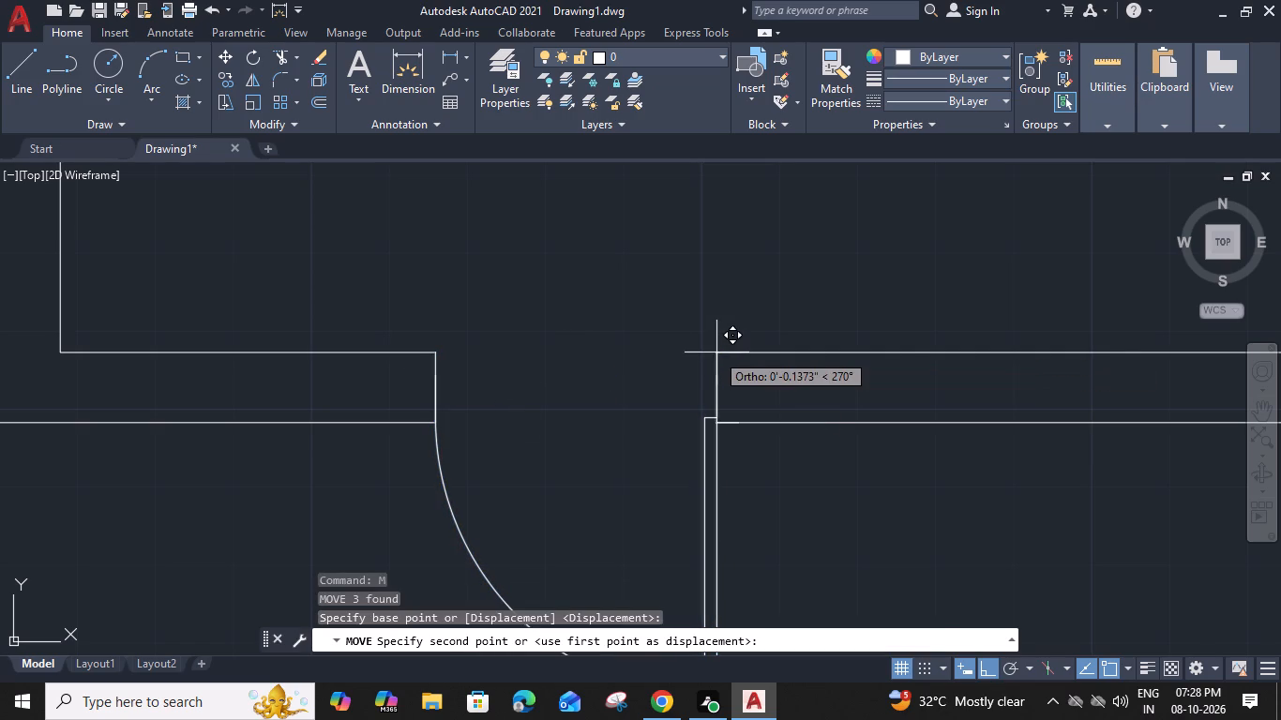
pyautogui.click(853, 352)
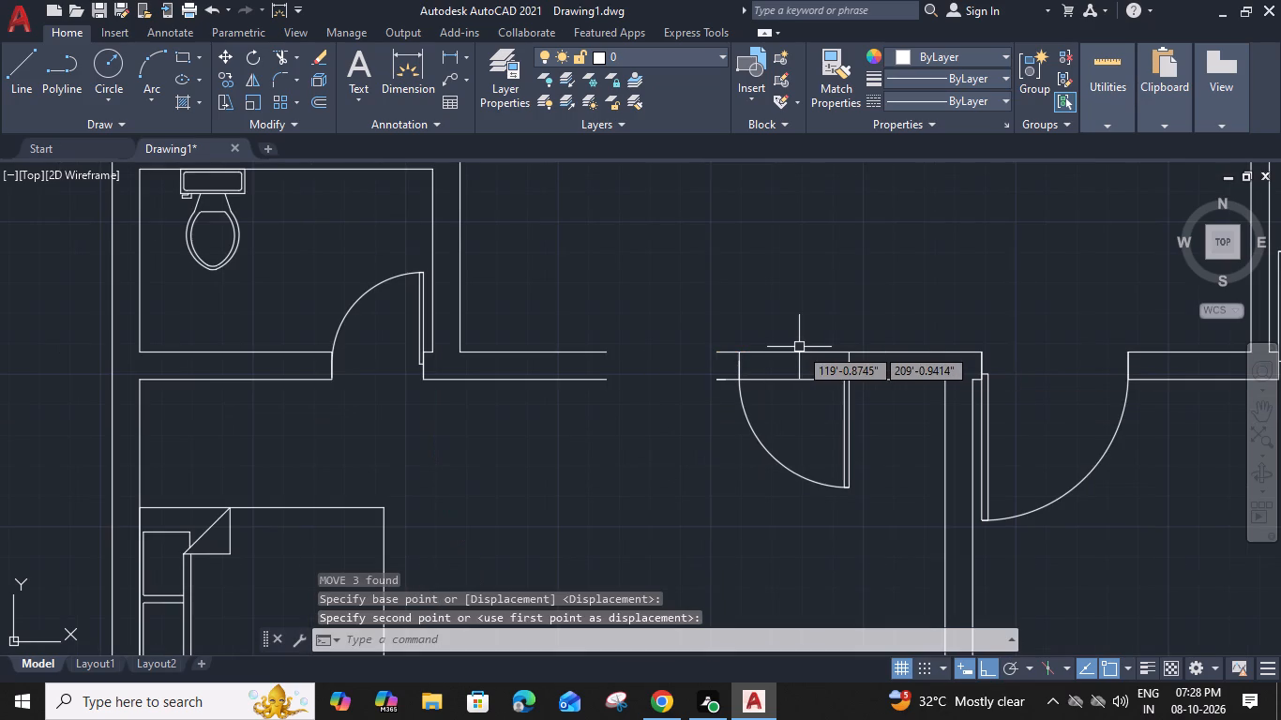
# Trim both wall lines out of the moved door opening and extend the west wall lines to its west jamb, closing the old gap.
pyautogui.write('TR')
pyautogui.press('space')
pyautogui.click(726, 351)
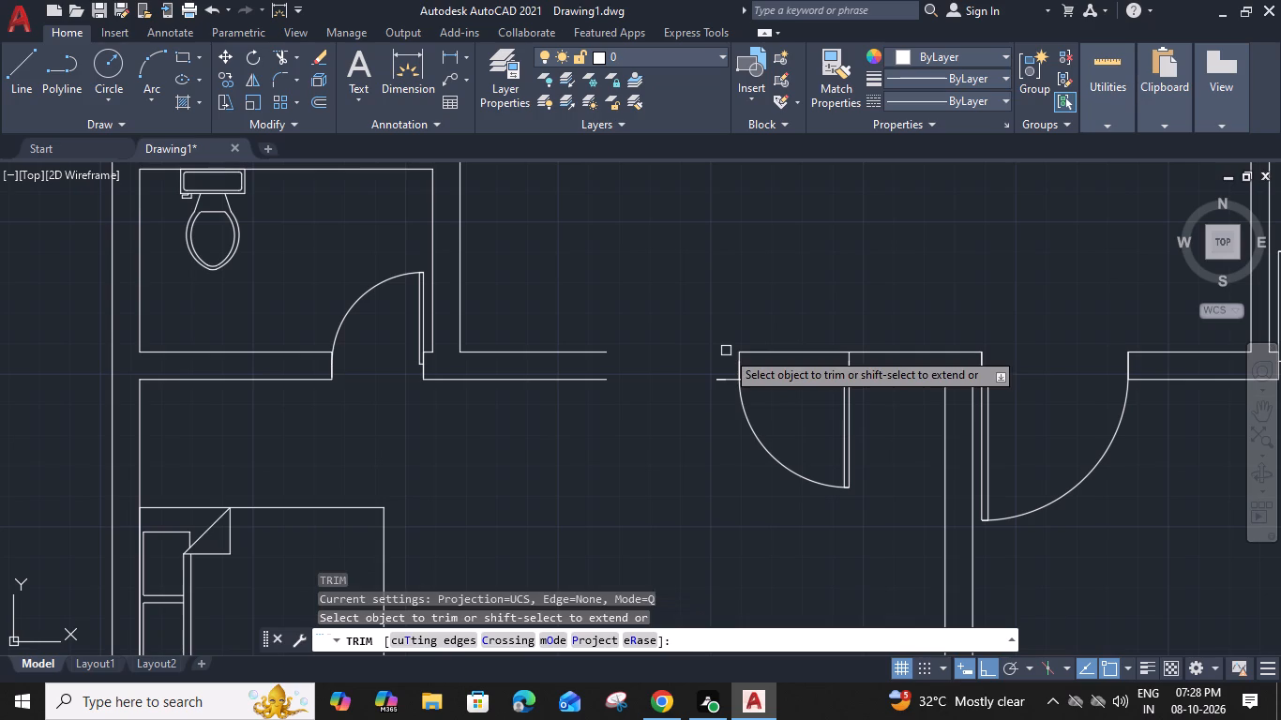
pyautogui.click(721, 381)
pyautogui.click(786, 379)
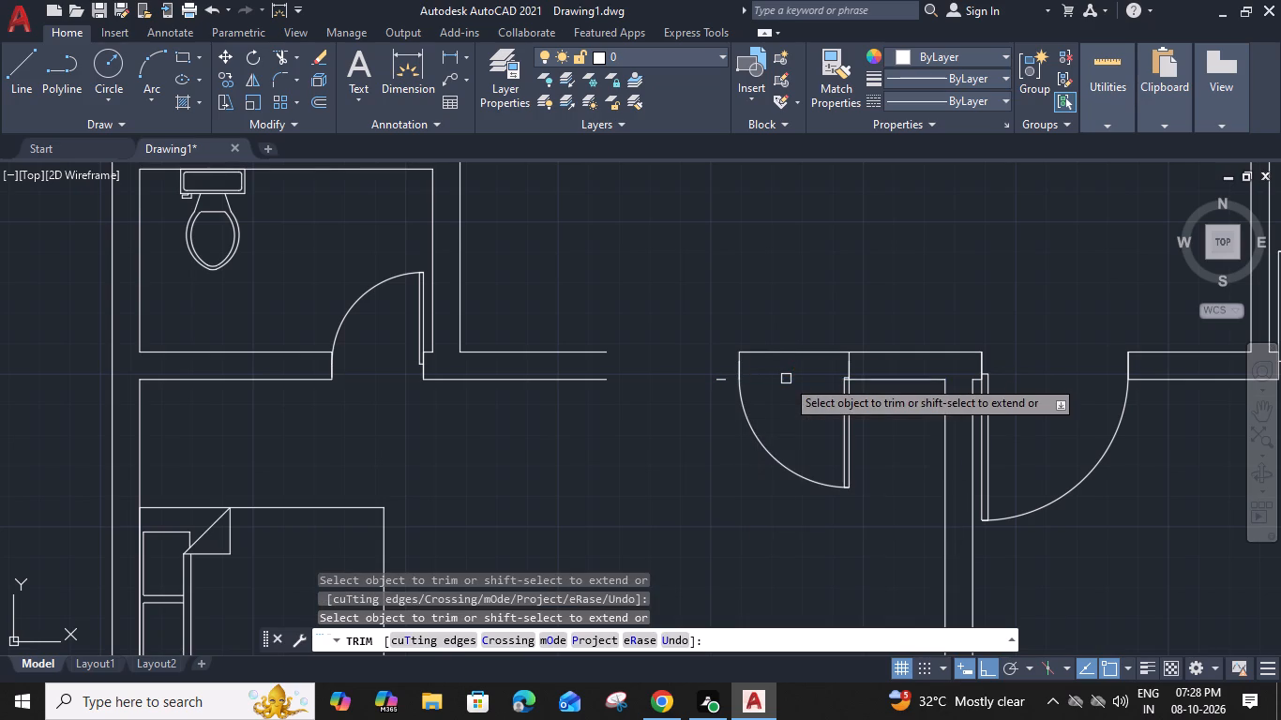
pyautogui.click(788, 352)
pyautogui.click(724, 382)
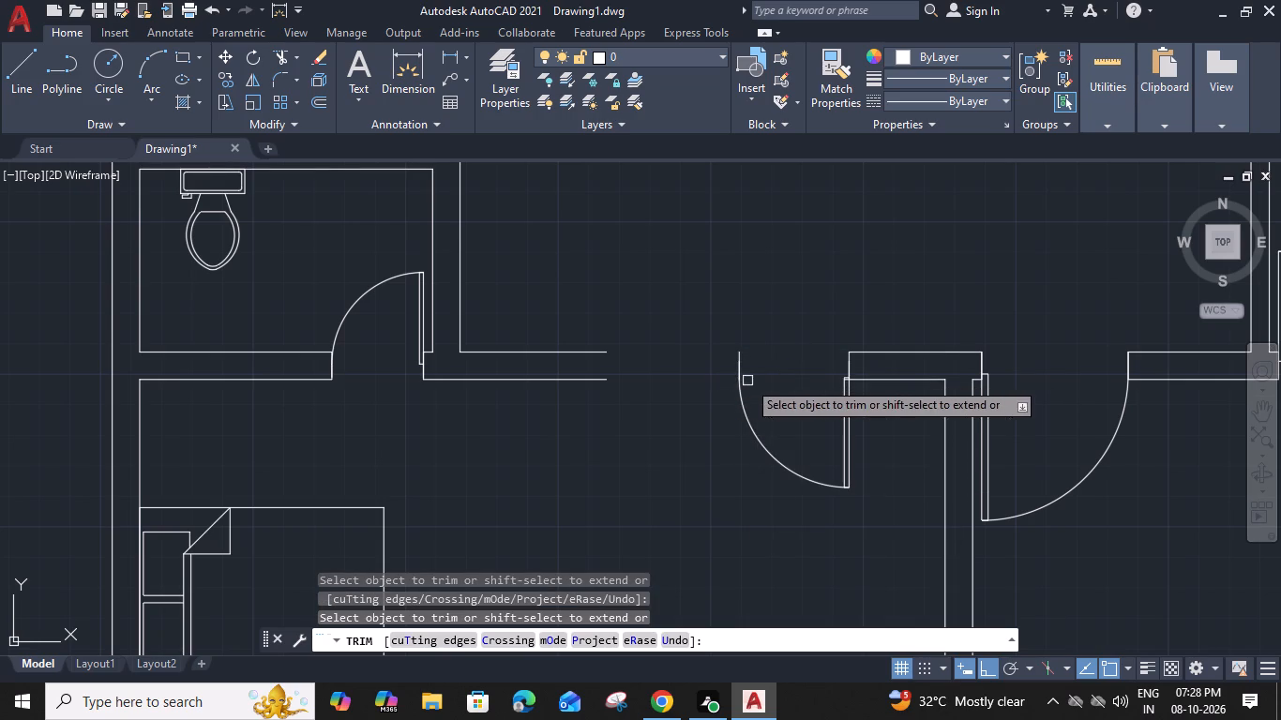
pyautogui.keyDown('shift'); pyautogui.click(580, 381); pyautogui.keyUp('shift')
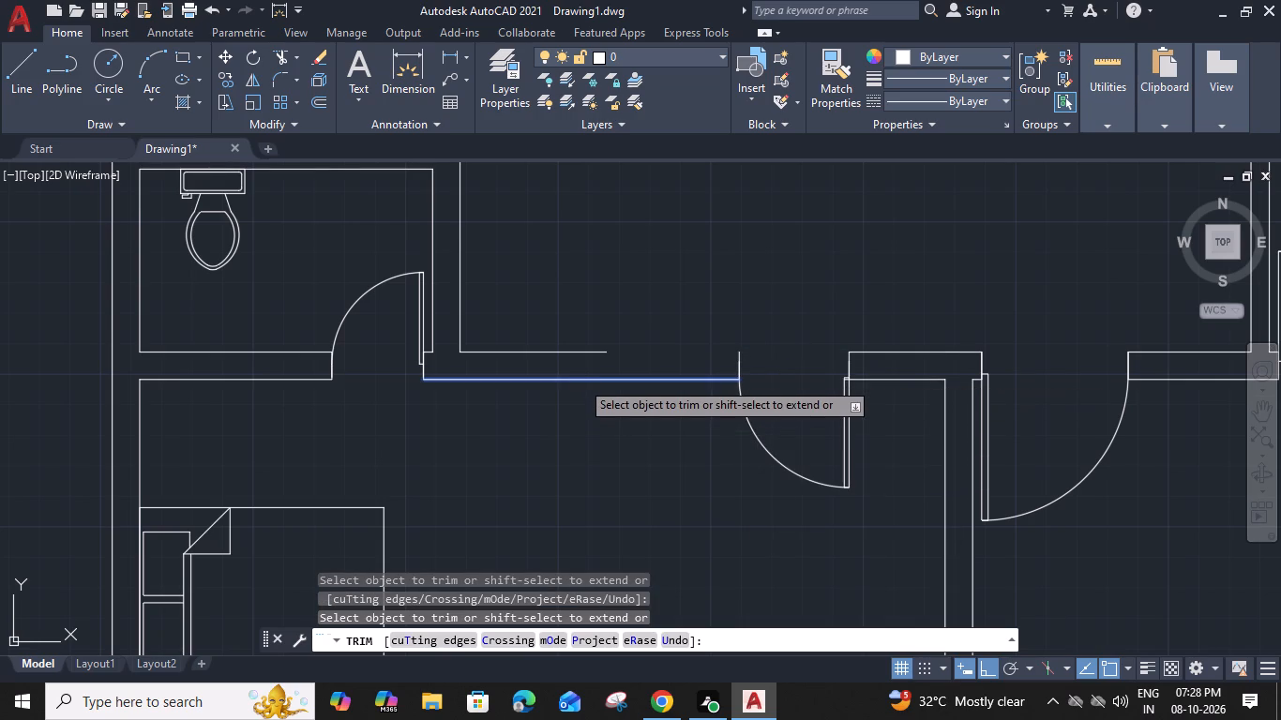
pyautogui.keyDown('shift'); pyautogui.click(590, 352); pyautogui.keyUp('shift')
pyautogui.press('Escape')
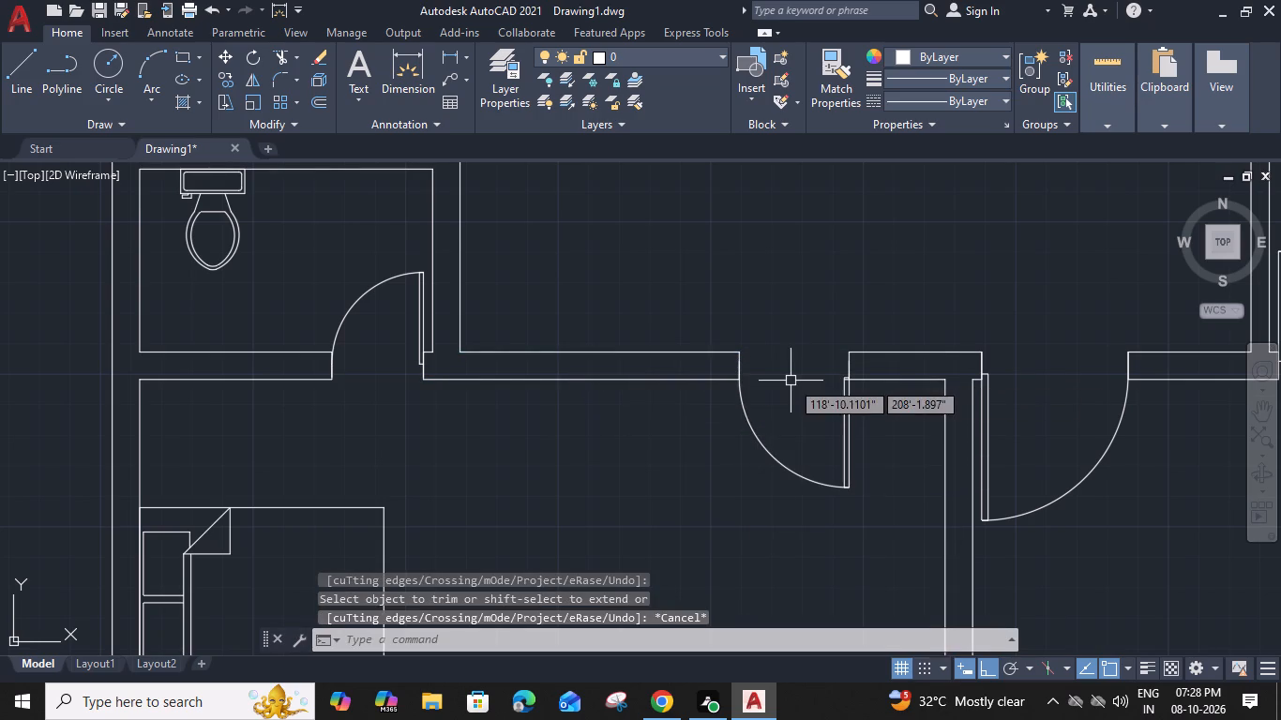
# Move both lines of the lower toilet's east wall 3' to the east.
pyautogui.scroll(-2, 791, 381)
pyautogui.moveTo(632, 440); pyautogui.dragTo(663, 432, button='middle')
pyautogui.scroll(3, 699, 311)
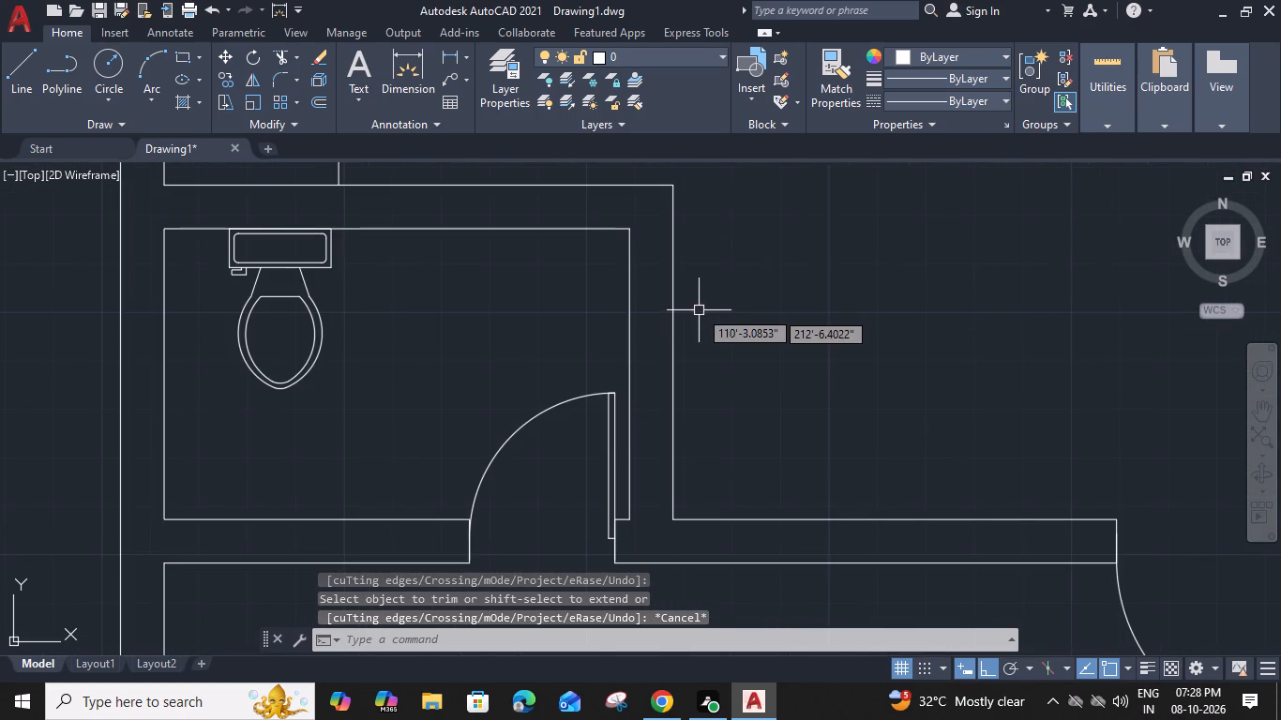
pyautogui.click(699, 309)
pyautogui.click(603, 337)
pyautogui.write('M')
pyautogui.press('space')
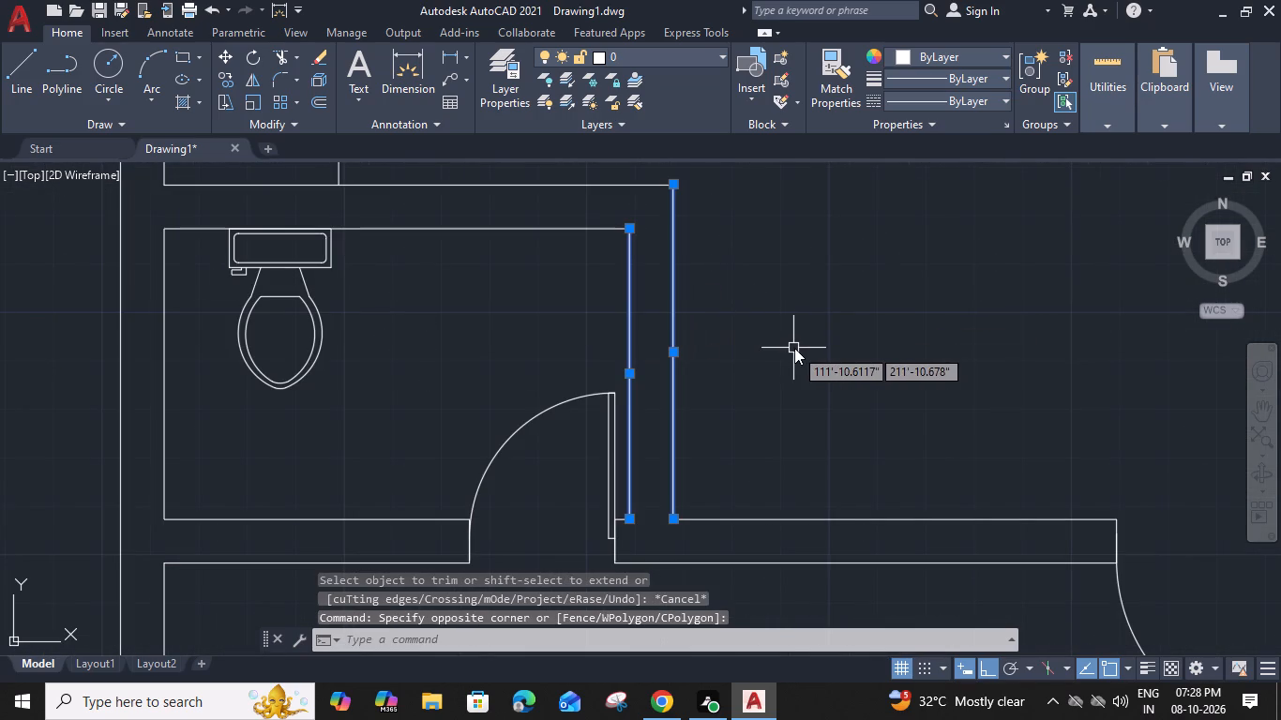
pyautogui.click(630, 521)
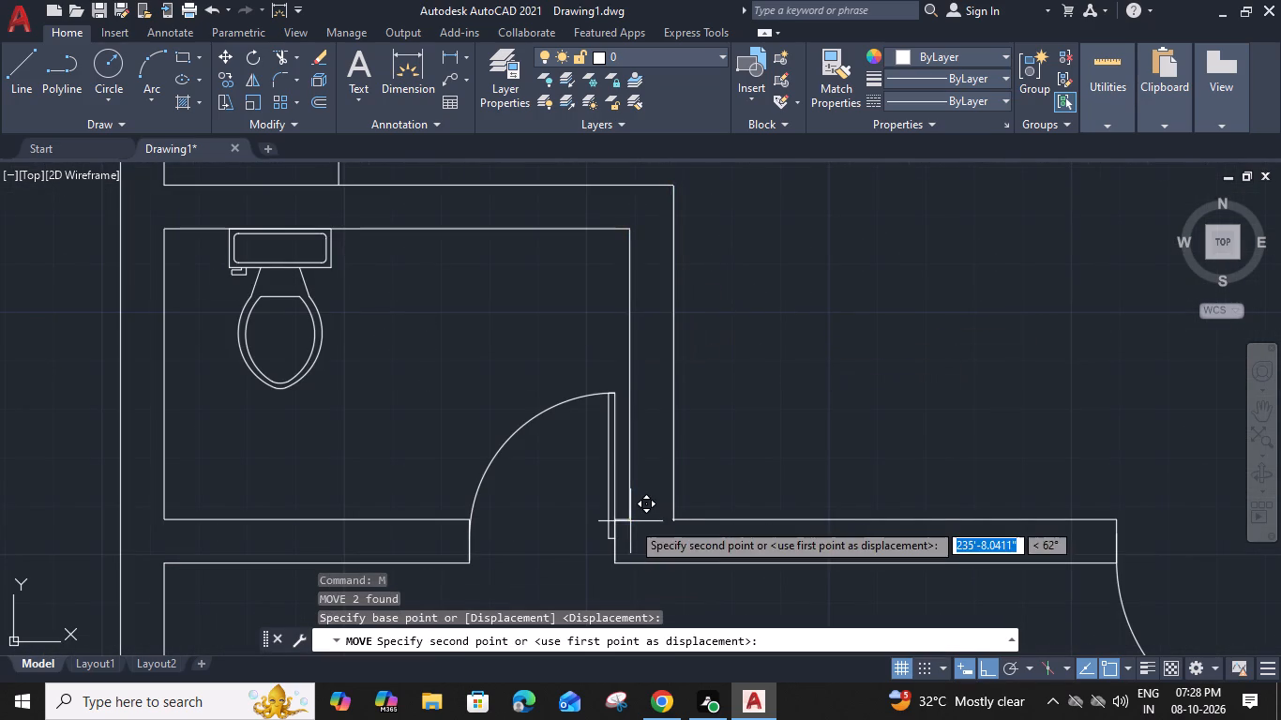
pyautogui.press('3')
pyautogui.write("'")
pyautogui.press('space')
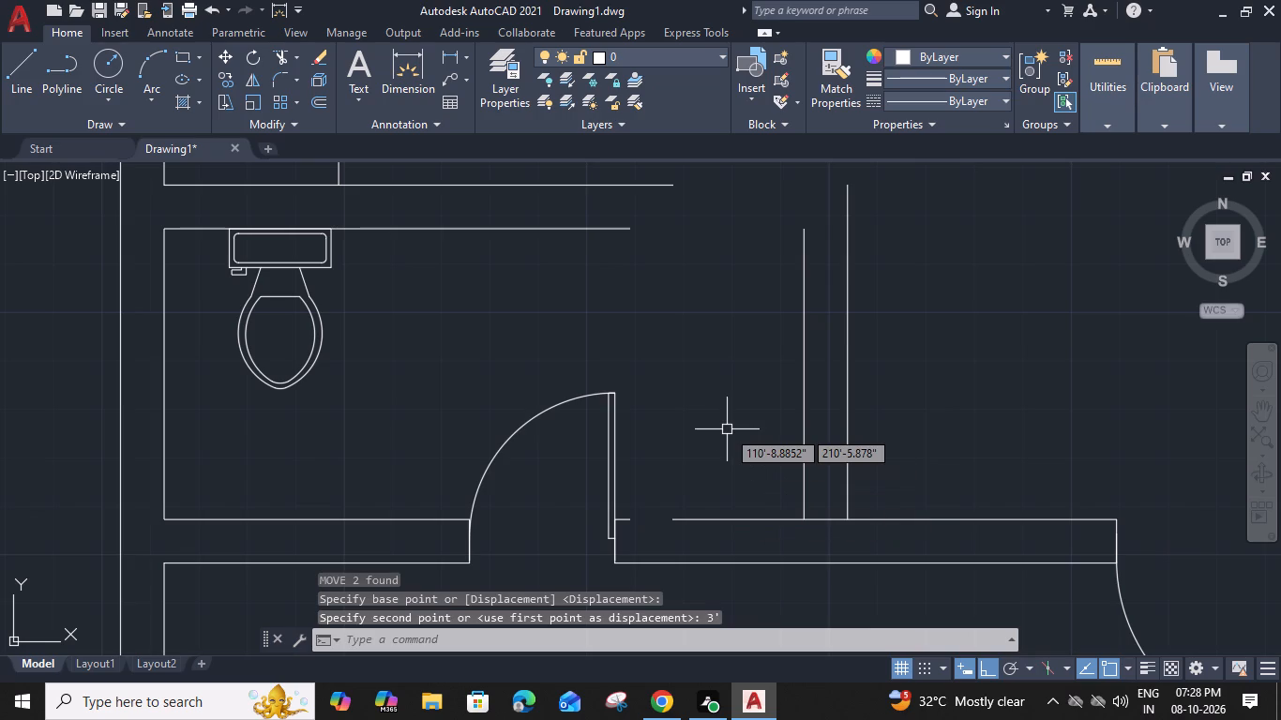
# Extend the toilet's north wall lines to the moved east wall and close the gap in the south wall's upper line.
pyautogui.write('EX')
pyautogui.press('space')
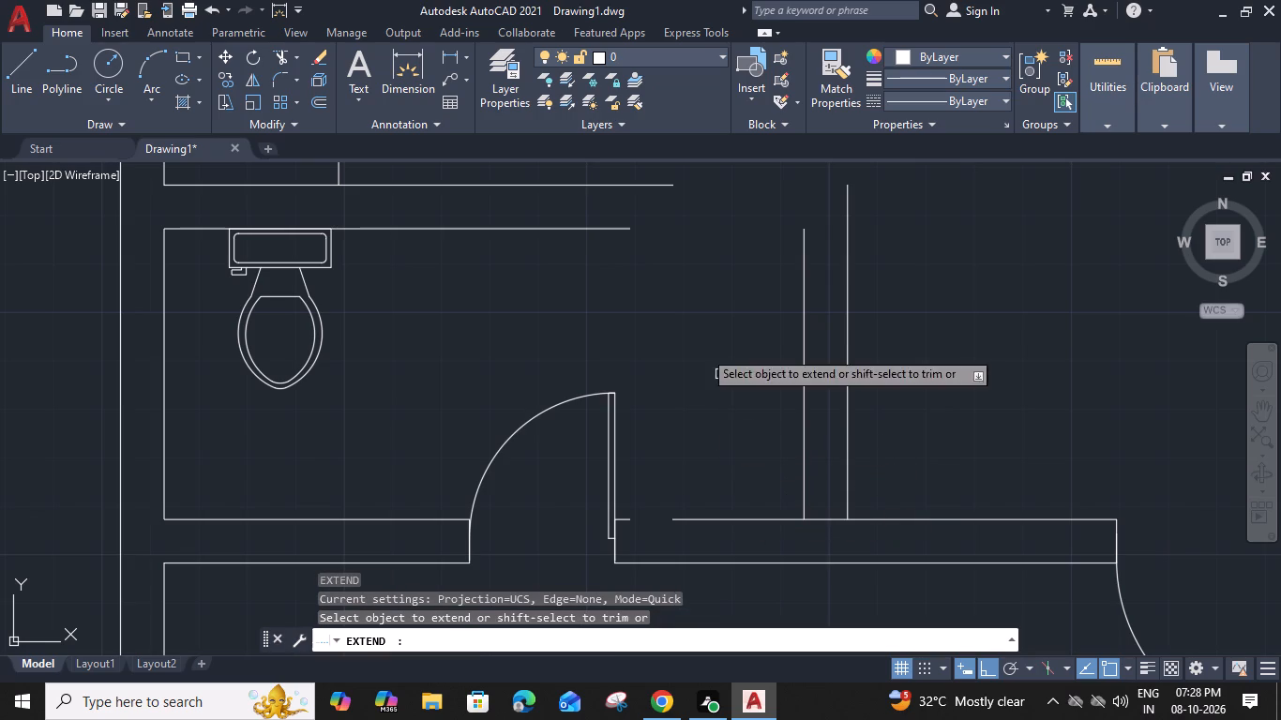
pyautogui.click(621, 232)
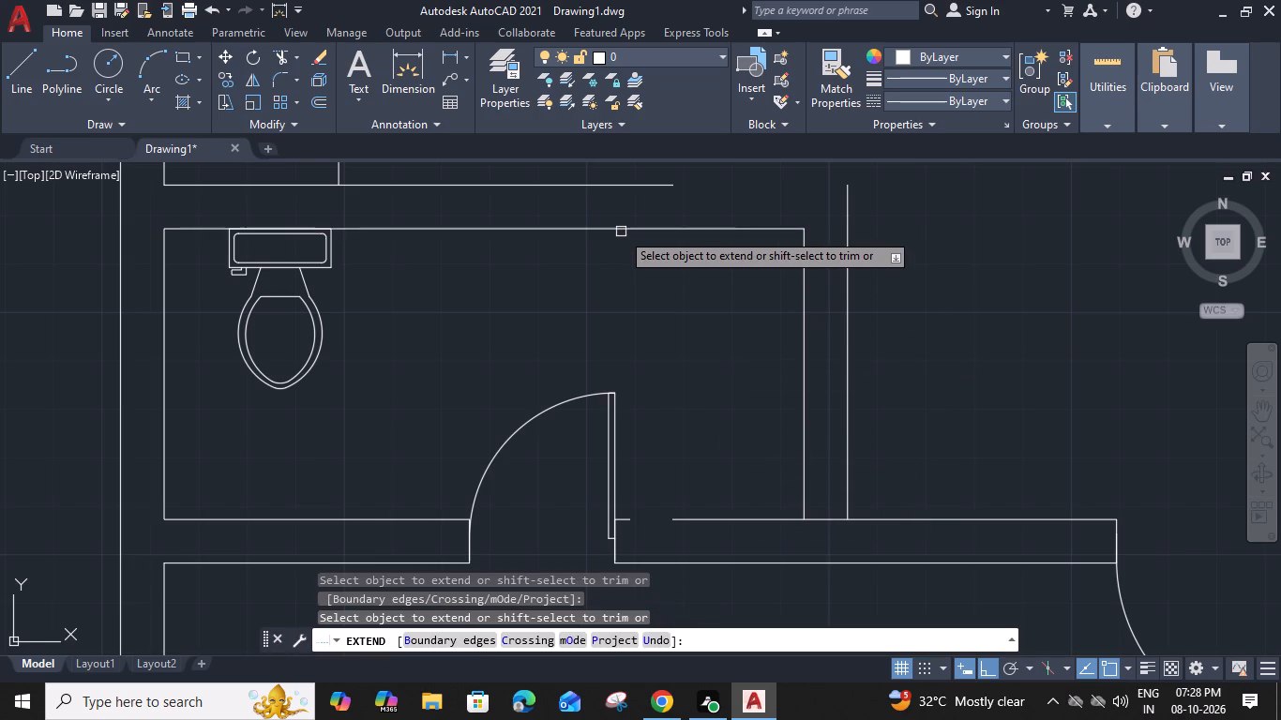
pyautogui.click(637, 187)
pyautogui.moveTo(696, 523); pyautogui.dragTo(703, 389, button='middle')
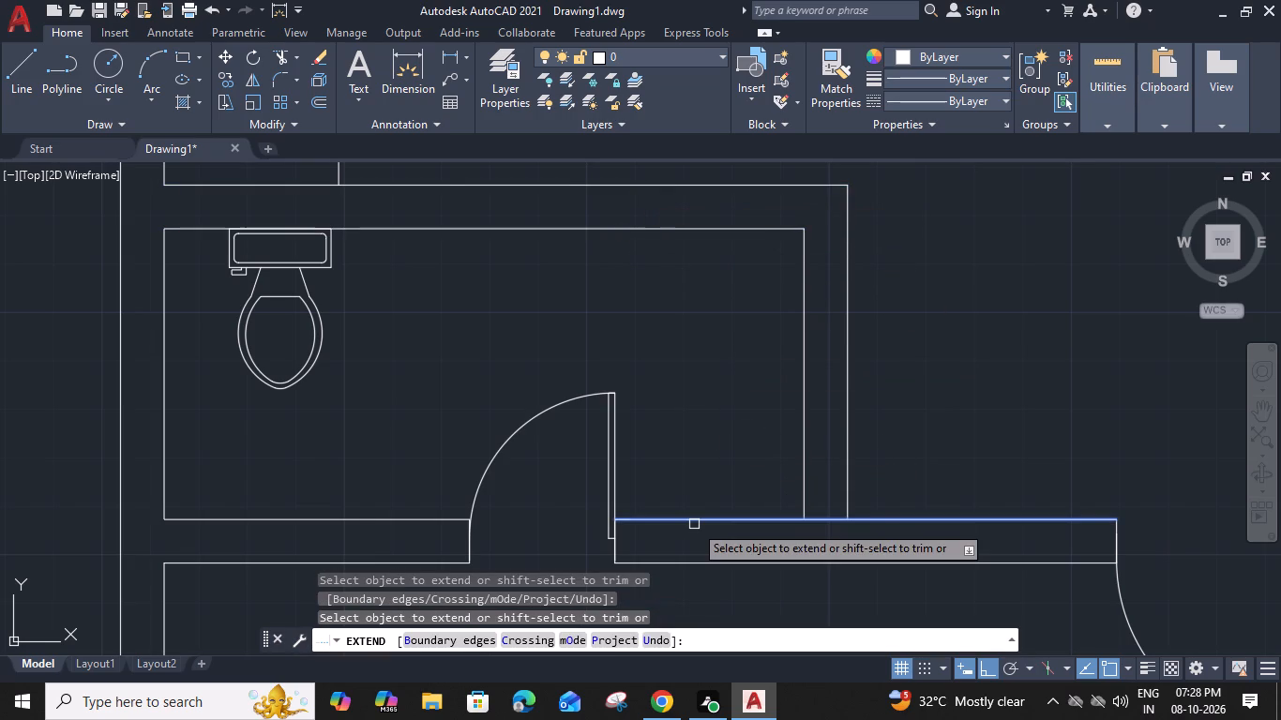
pyautogui.keyDown('shift'); pyautogui.click(638, 385); pyautogui.keyUp('shift')
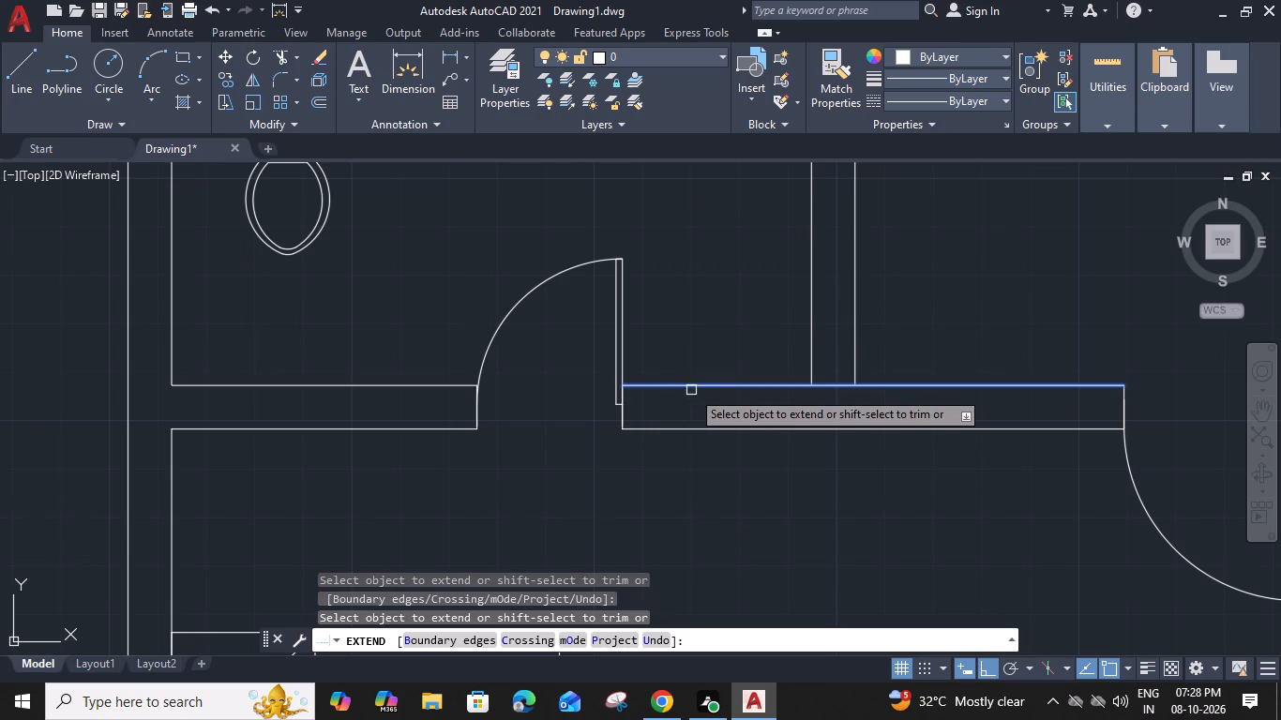
pyautogui.click(718, 385)
pyautogui.press('Escape')
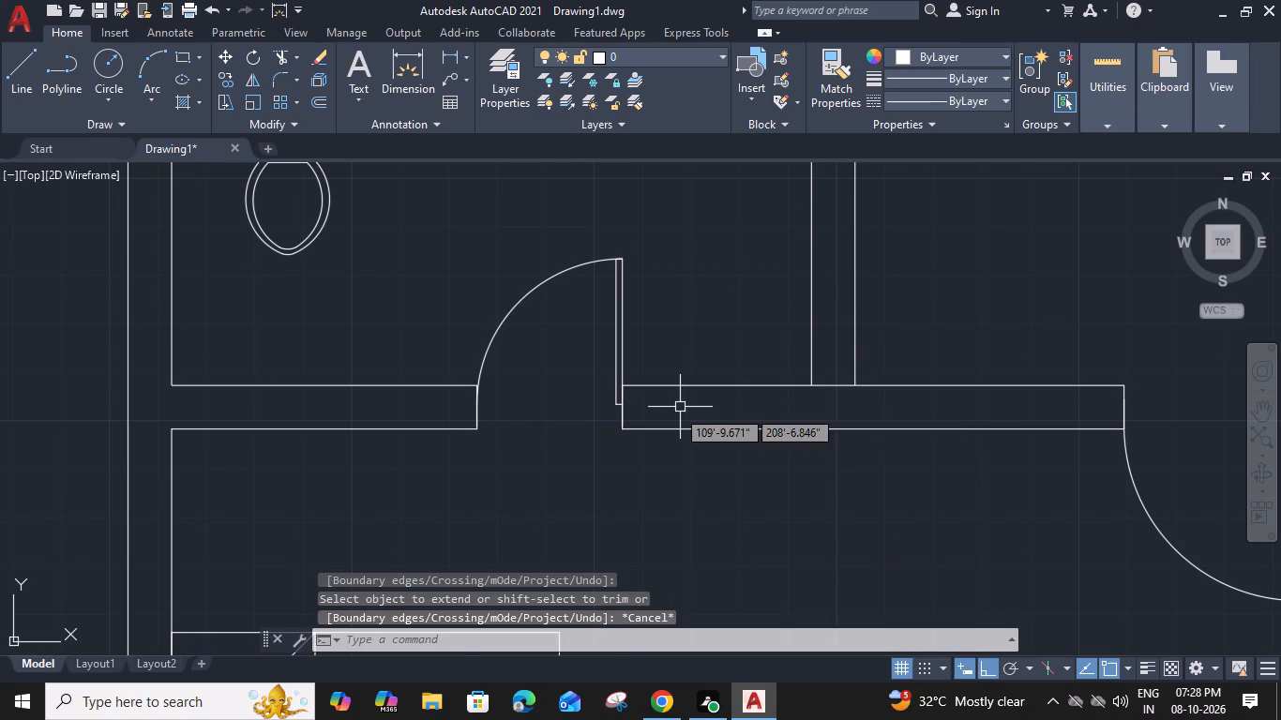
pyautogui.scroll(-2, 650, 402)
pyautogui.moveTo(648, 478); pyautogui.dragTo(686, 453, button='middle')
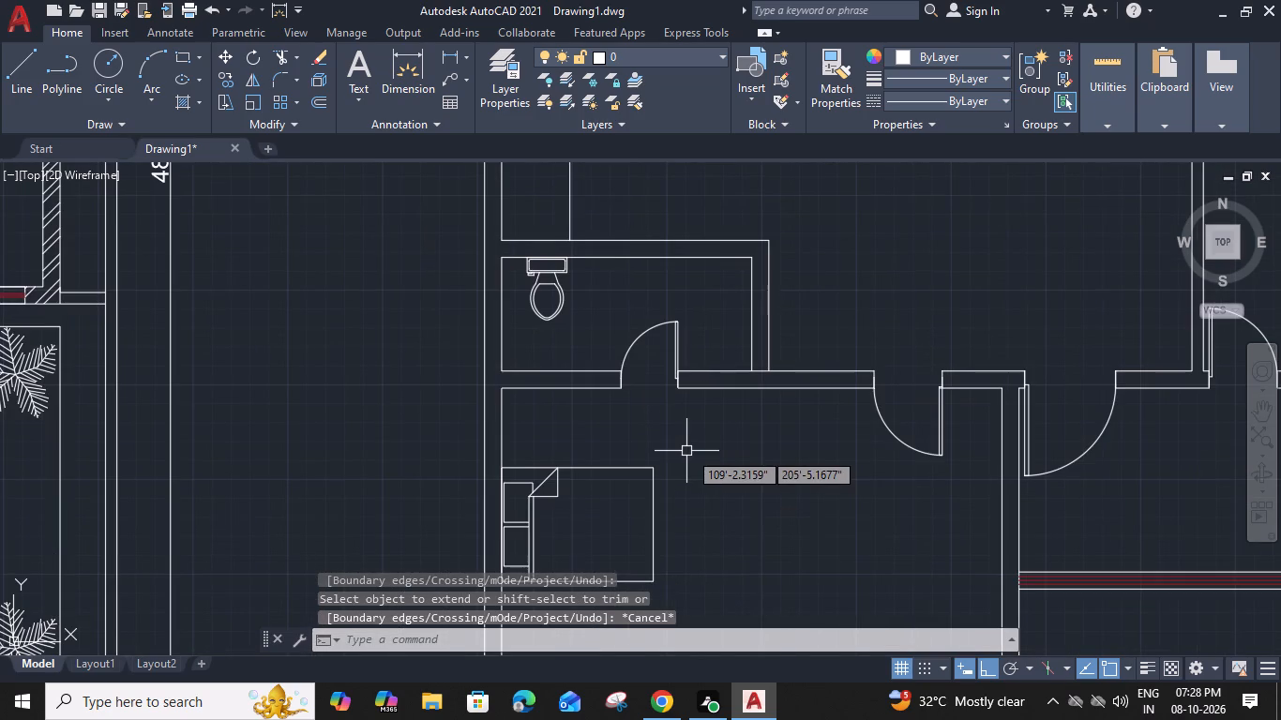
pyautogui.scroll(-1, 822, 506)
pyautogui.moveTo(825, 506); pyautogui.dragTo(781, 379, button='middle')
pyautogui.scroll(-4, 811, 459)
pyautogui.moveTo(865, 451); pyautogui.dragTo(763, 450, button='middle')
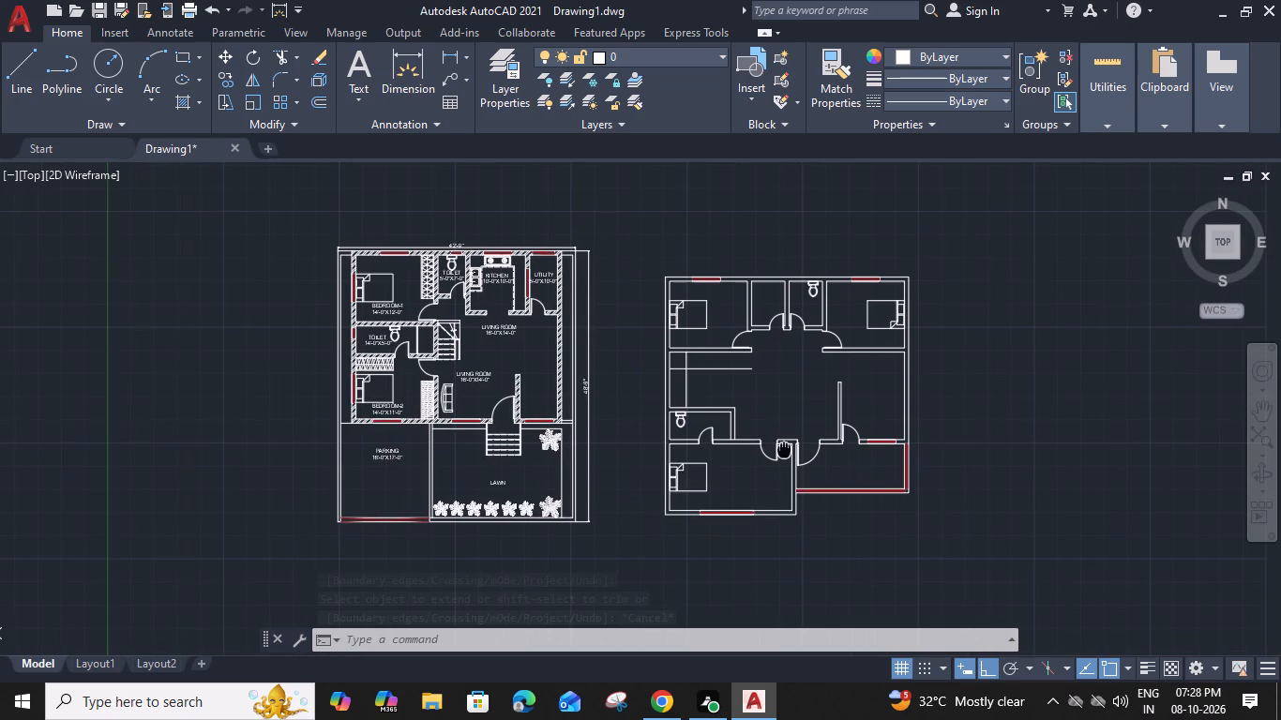
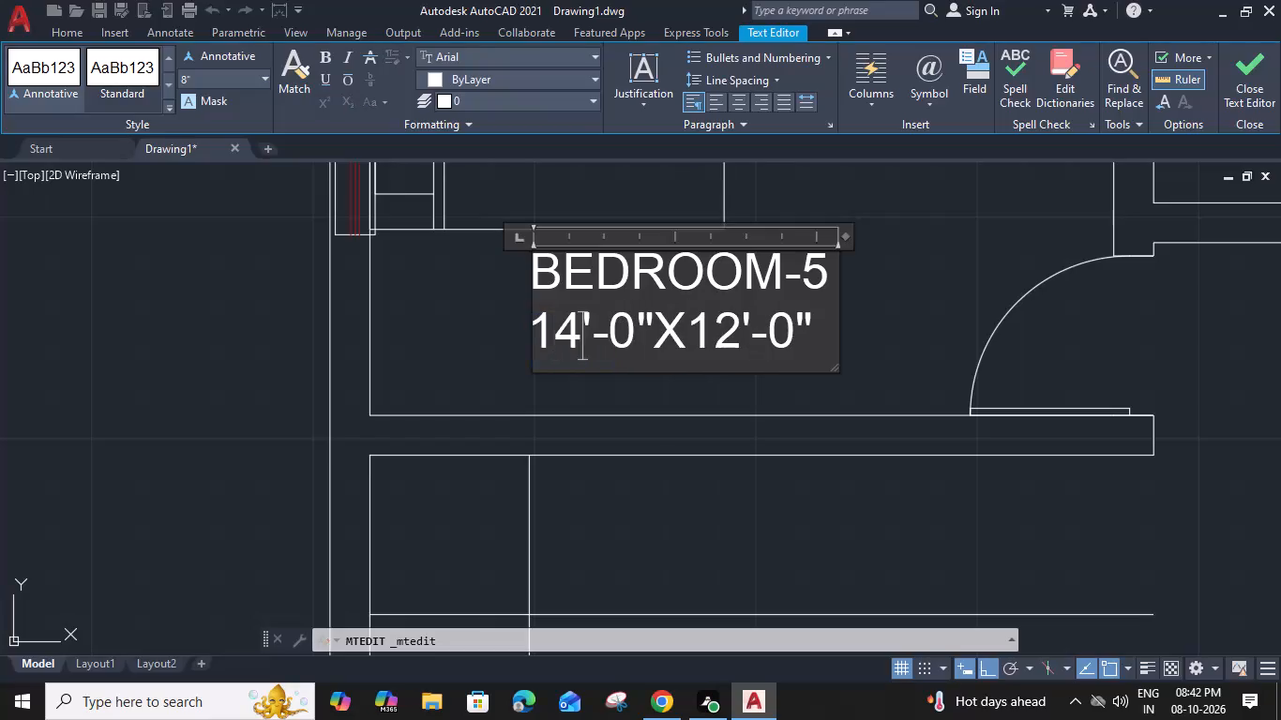
# Change the room name in the northwest bedroom's label to BEDROOM-3.
pyautogui.click(819, 272)
pyautogui.press('3')
pyautogui.click(927, 311)
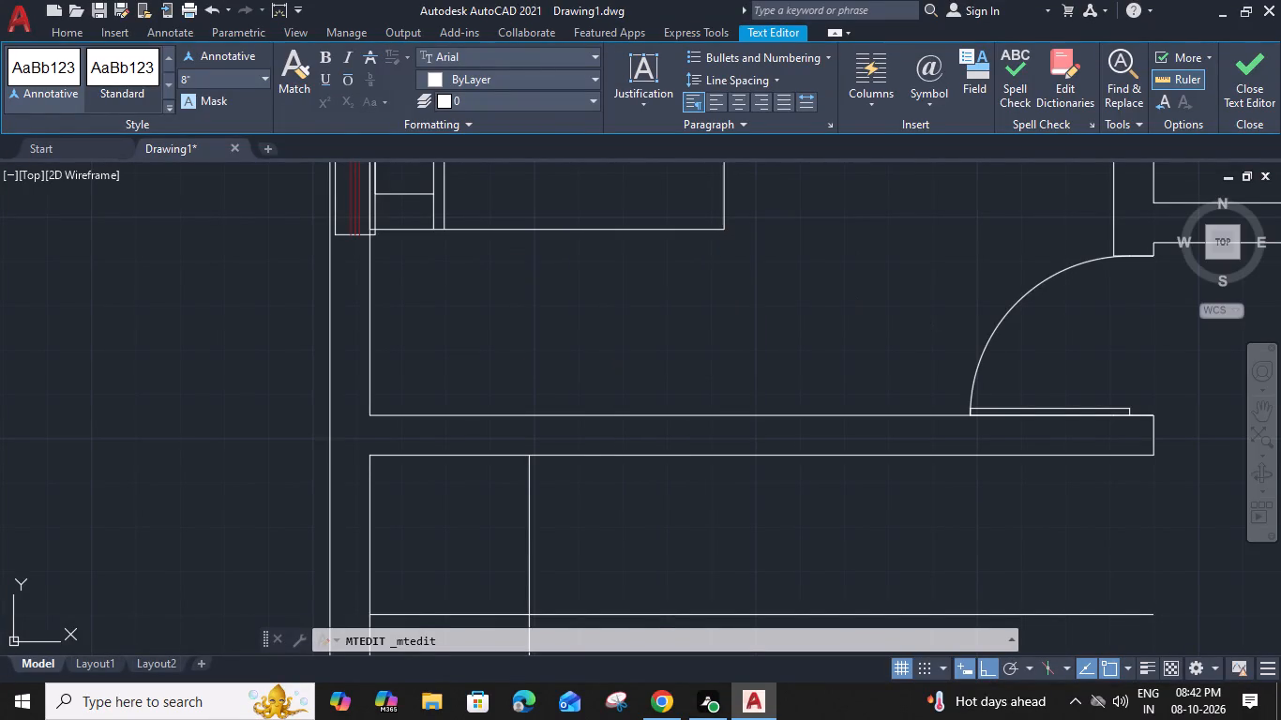
# Copy the BEDROOM-3 label with its size text horizontally into the northeast bedroom, below the bed.
pyautogui.scroll(-3, 927, 311)
pyautogui.moveTo(922, 311); pyautogui.dragTo(550, 373, button='middle')
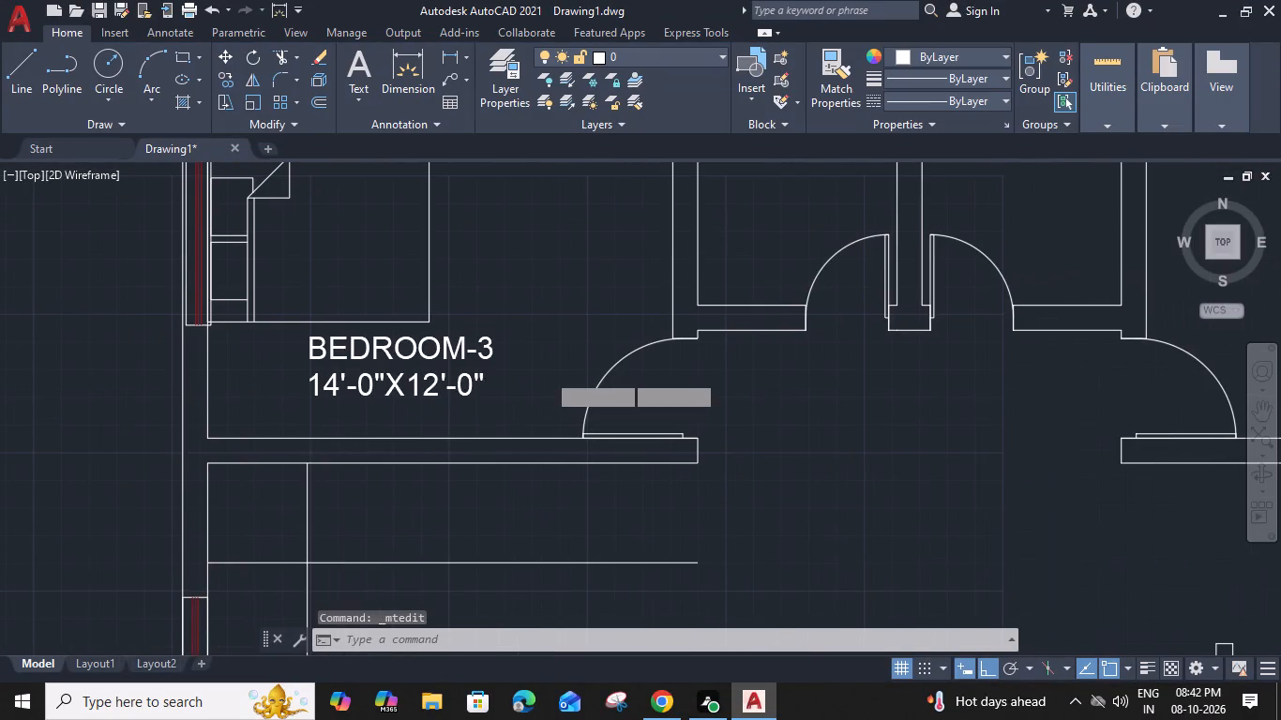
pyautogui.click(459, 352)
pyautogui.press('c')
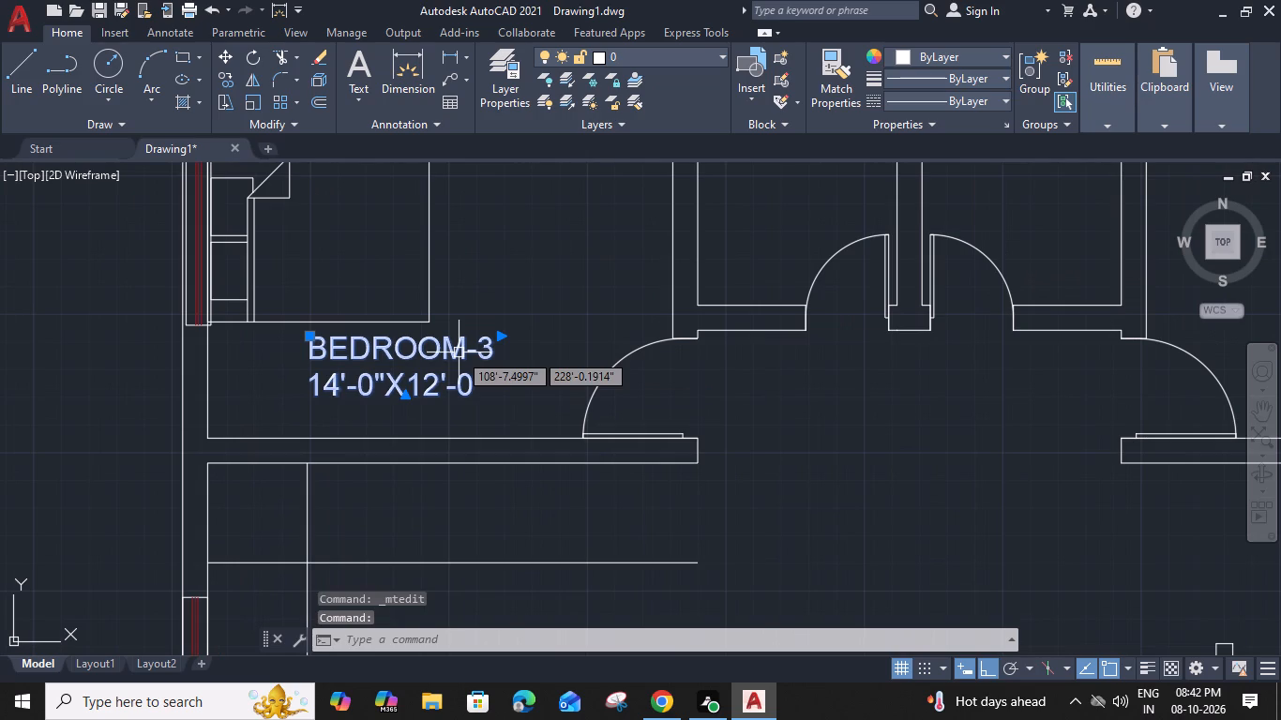
pyautogui.write('O')
pyautogui.press('space')
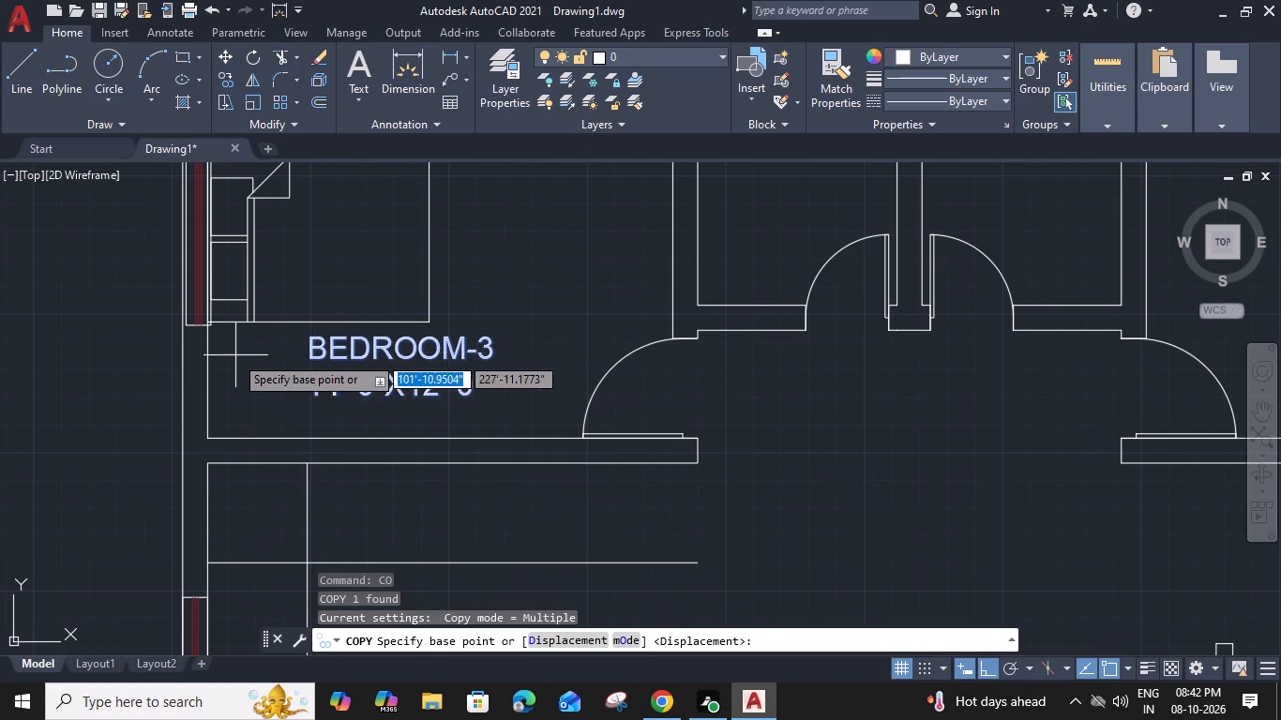
pyautogui.click(208, 363)
pyautogui.scroll(-2, 208, 363)
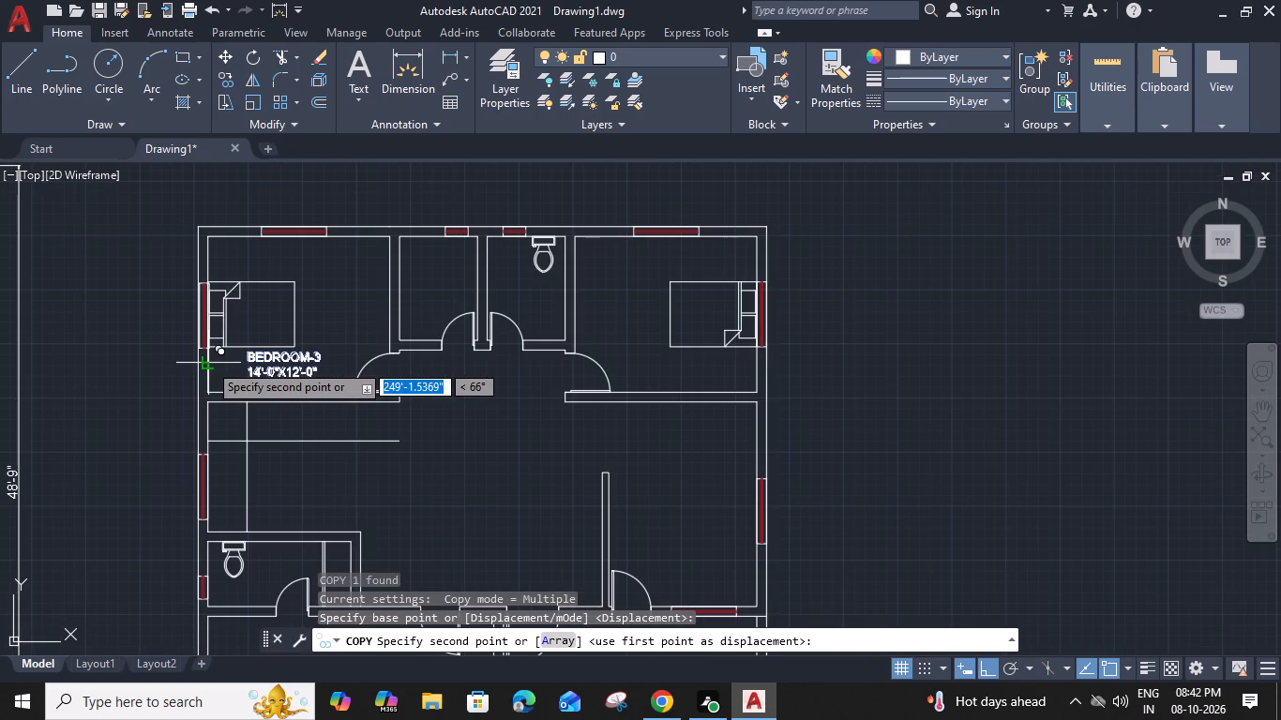
pyautogui.scroll(2, 623, 367)
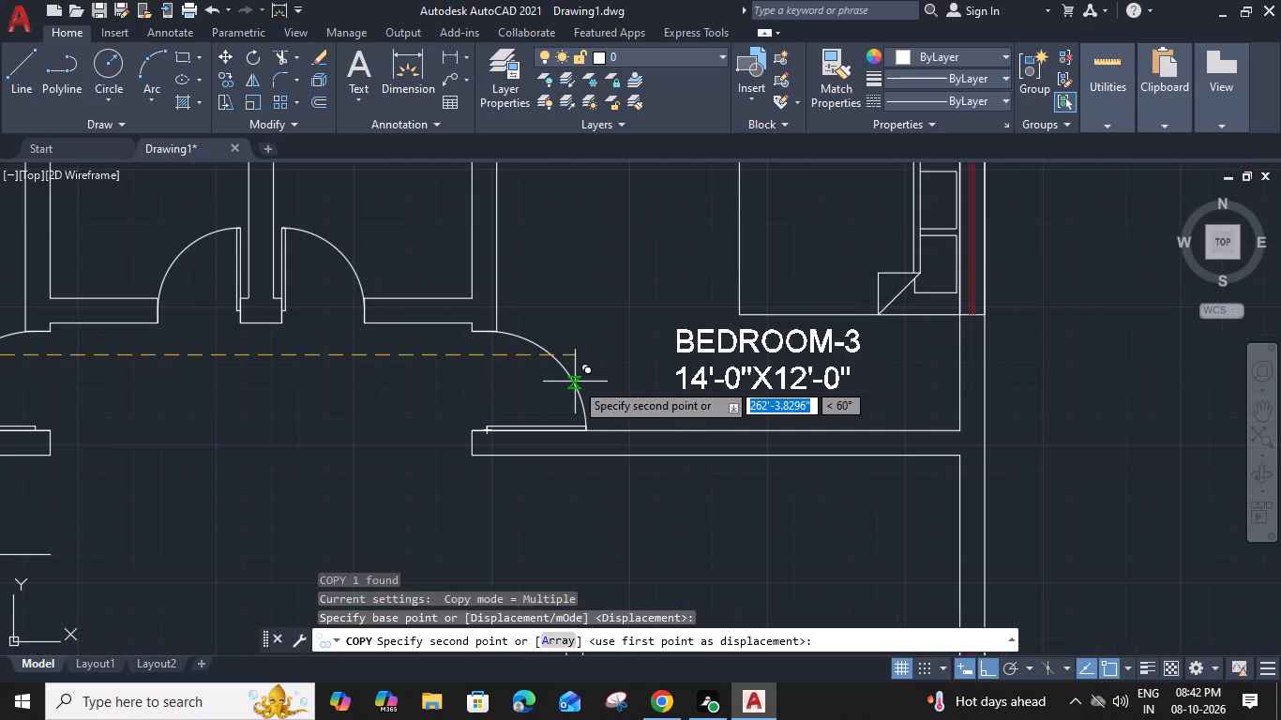
pyautogui.click(577, 387)
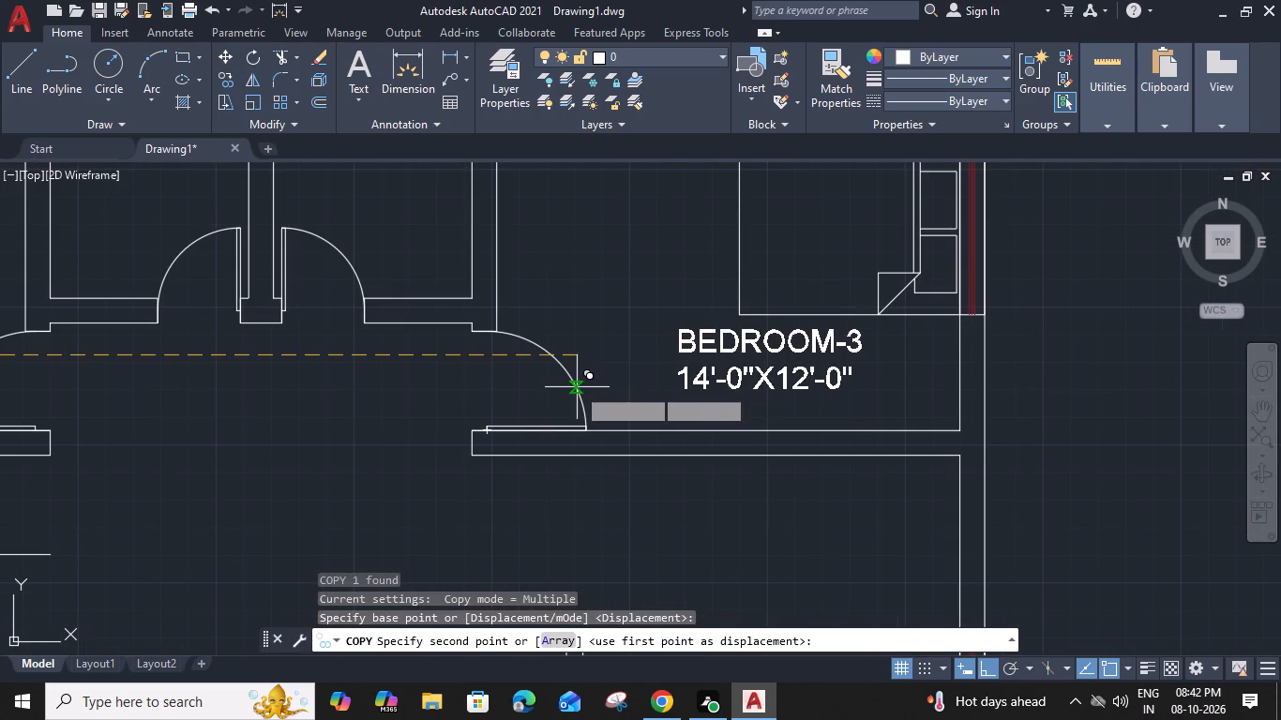
pyautogui.press('Escape')
# Change the room name in the copied northeast bedroom label to BEDROOM-4.
pyautogui.doubleClick(791, 367)
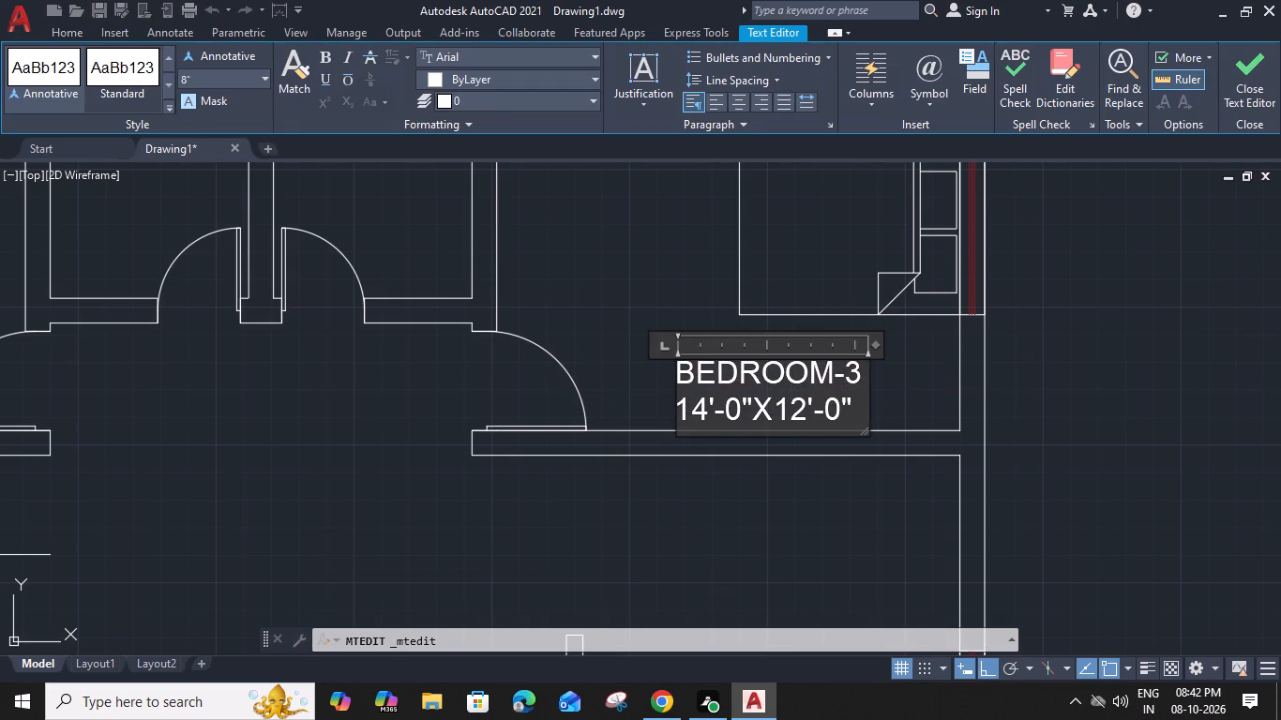
pyautogui.moveTo(860, 381); pyautogui.dragTo(850, 379)
pyautogui.press('4')
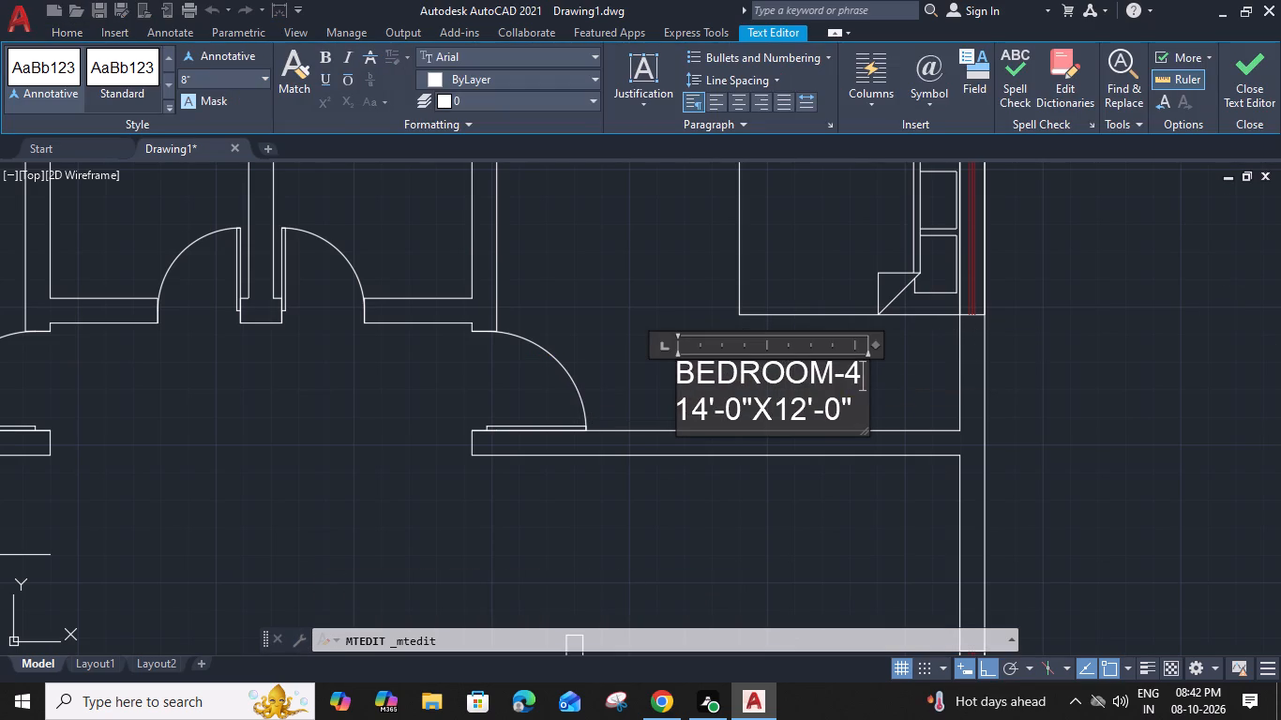
pyautogui.click(896, 398)
# Move BEDROOM-3's west window outward so its outer edge sits on the west wall's outer line.
pyautogui.scroll(-1, 841, 382)
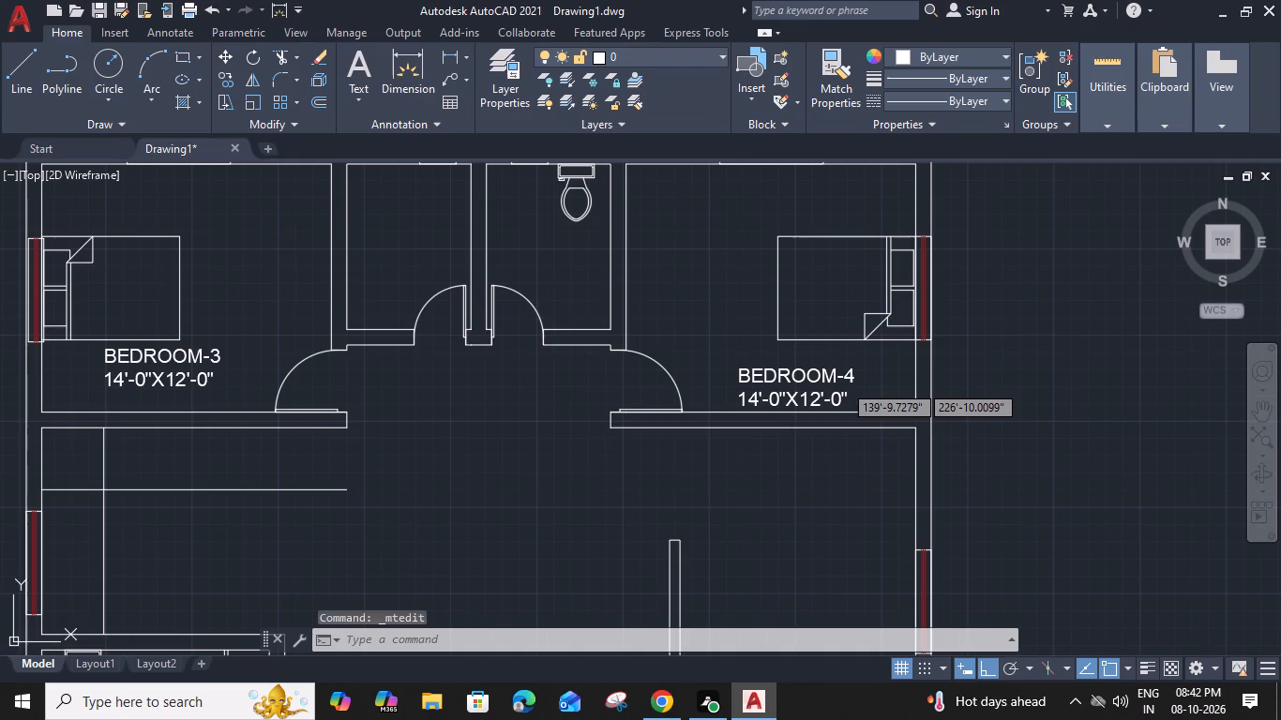
pyautogui.scroll(-2, 580, 434)
pyautogui.moveTo(520, 454); pyautogui.dragTo(671, 415, button='middle')
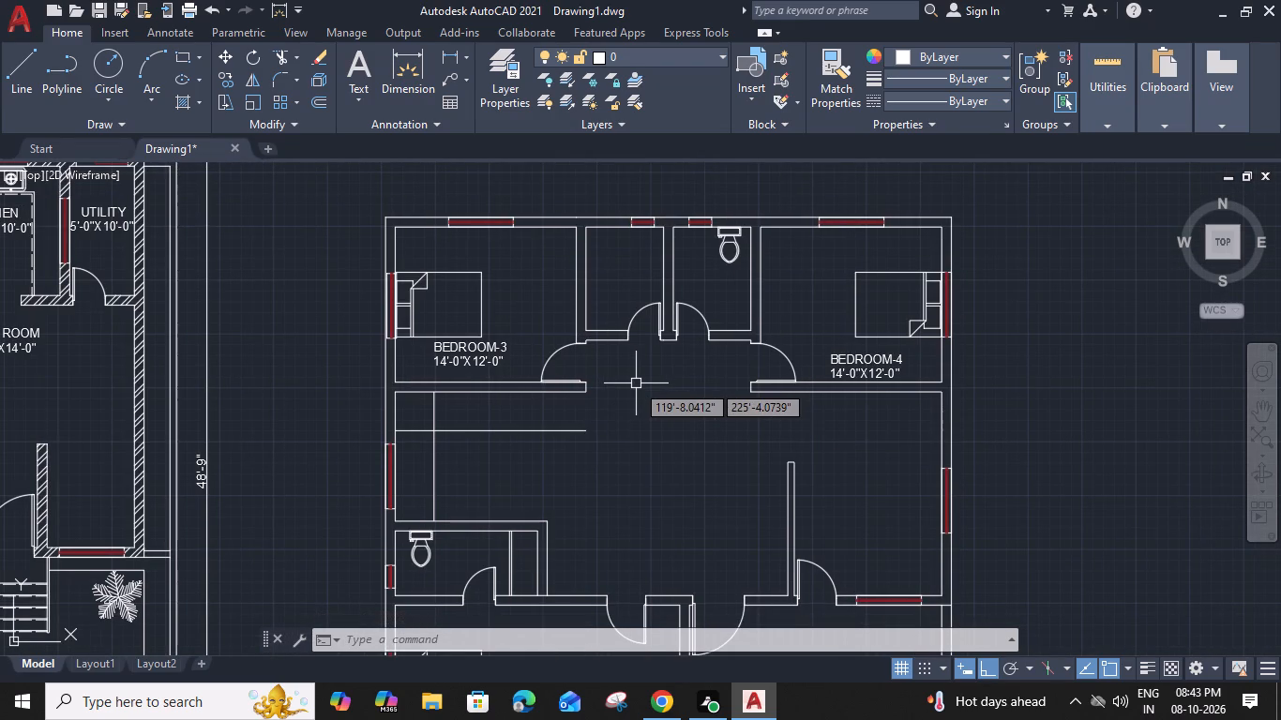
pyautogui.moveTo(432, 364); pyautogui.dragTo(467, 369, button='middle')
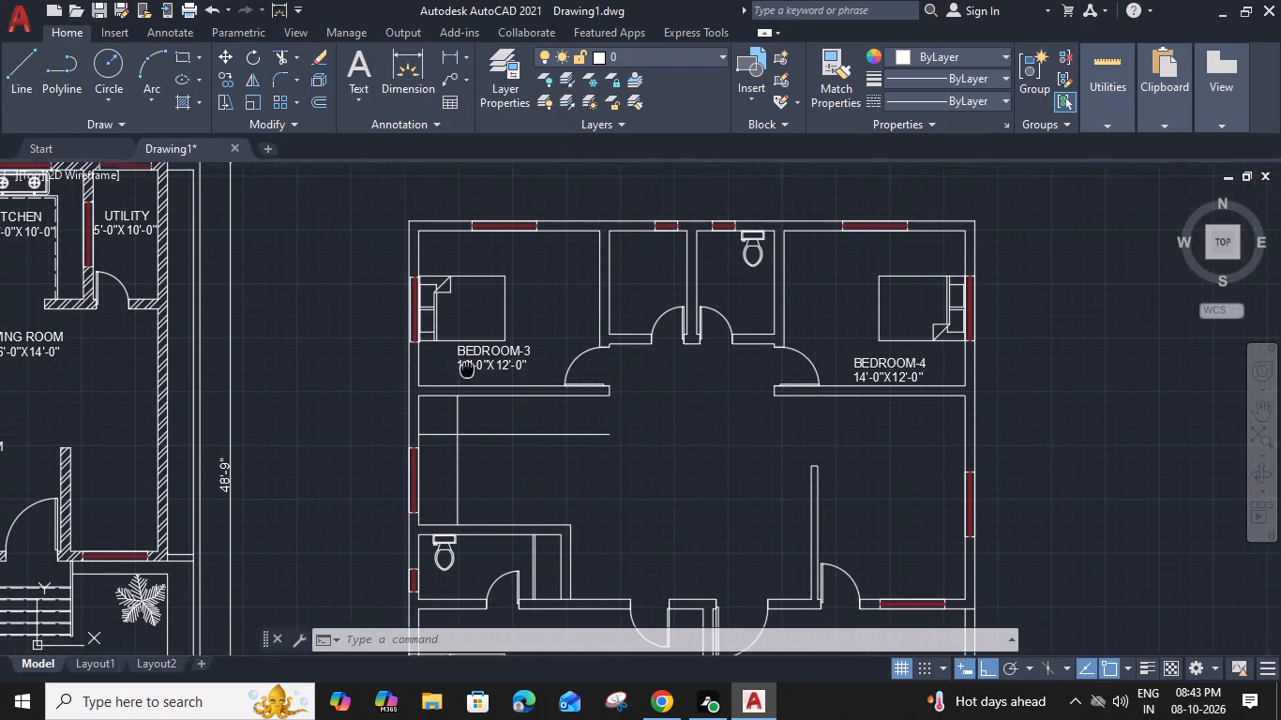
pyautogui.moveTo(467, 369); pyautogui.dragTo(496, 392, button='middle')
pyautogui.scroll(4, 466, 350)
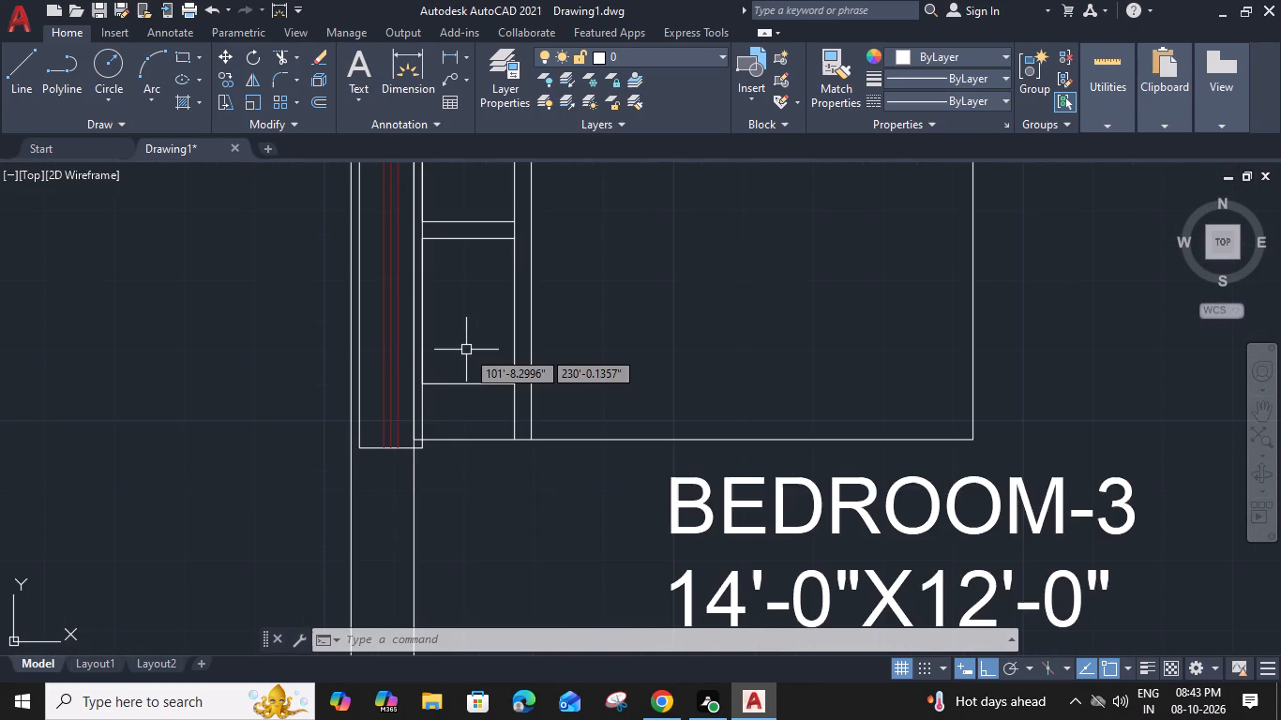
pyautogui.click(394, 449)
pyautogui.press('m')
pyautogui.press('space')
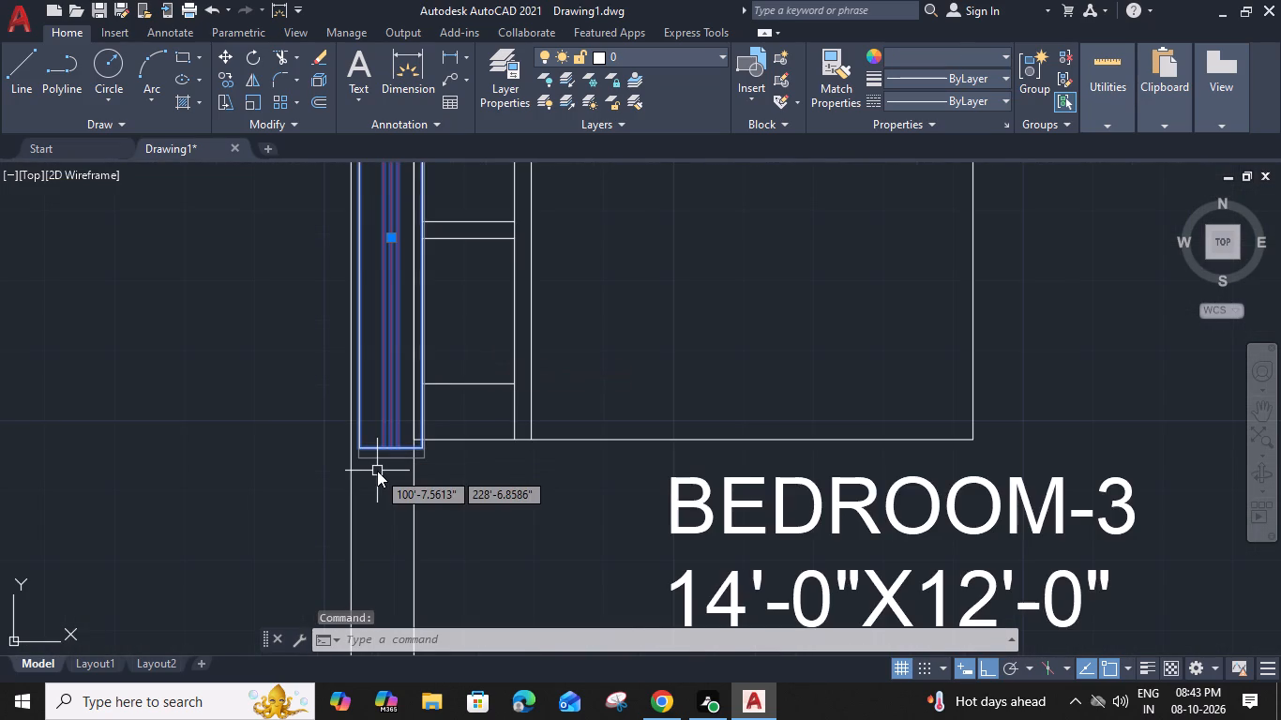
pyautogui.click(360, 448)
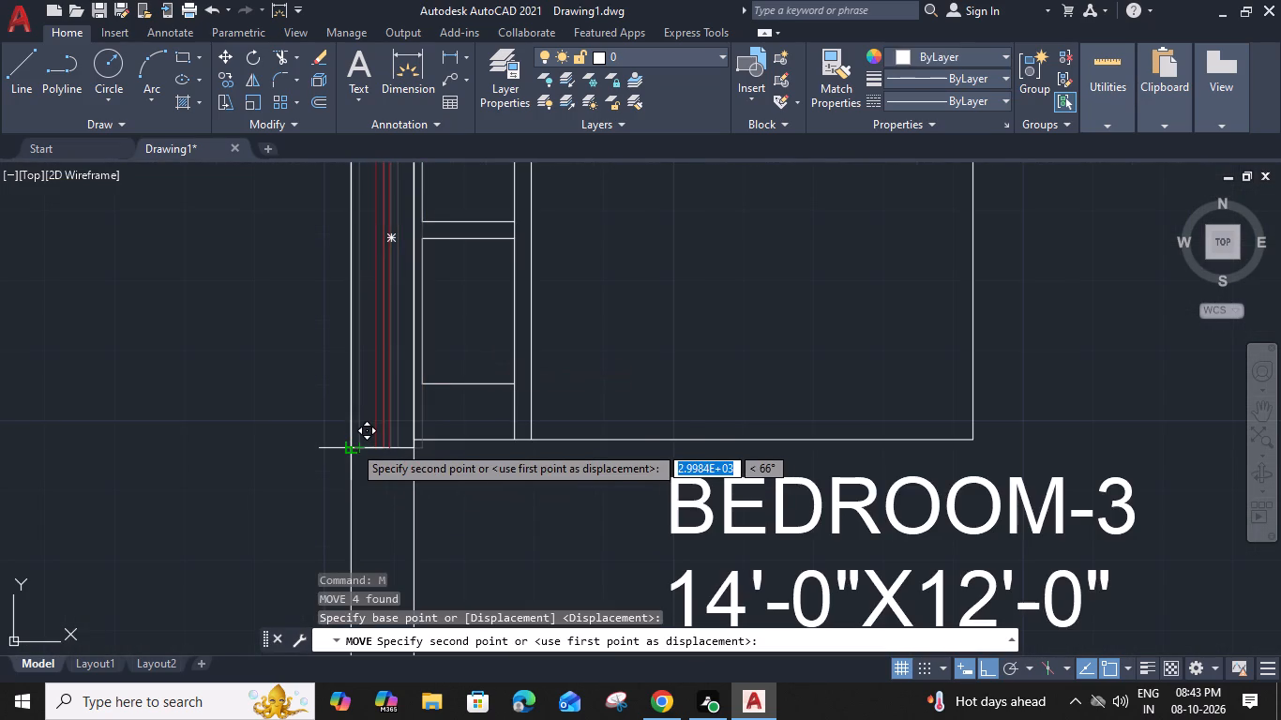
pyautogui.click(354, 444)
# Move the same west window slightly north so its top edge aligns with the bed's north edge.
pyautogui.scroll(-3, 355, 445)
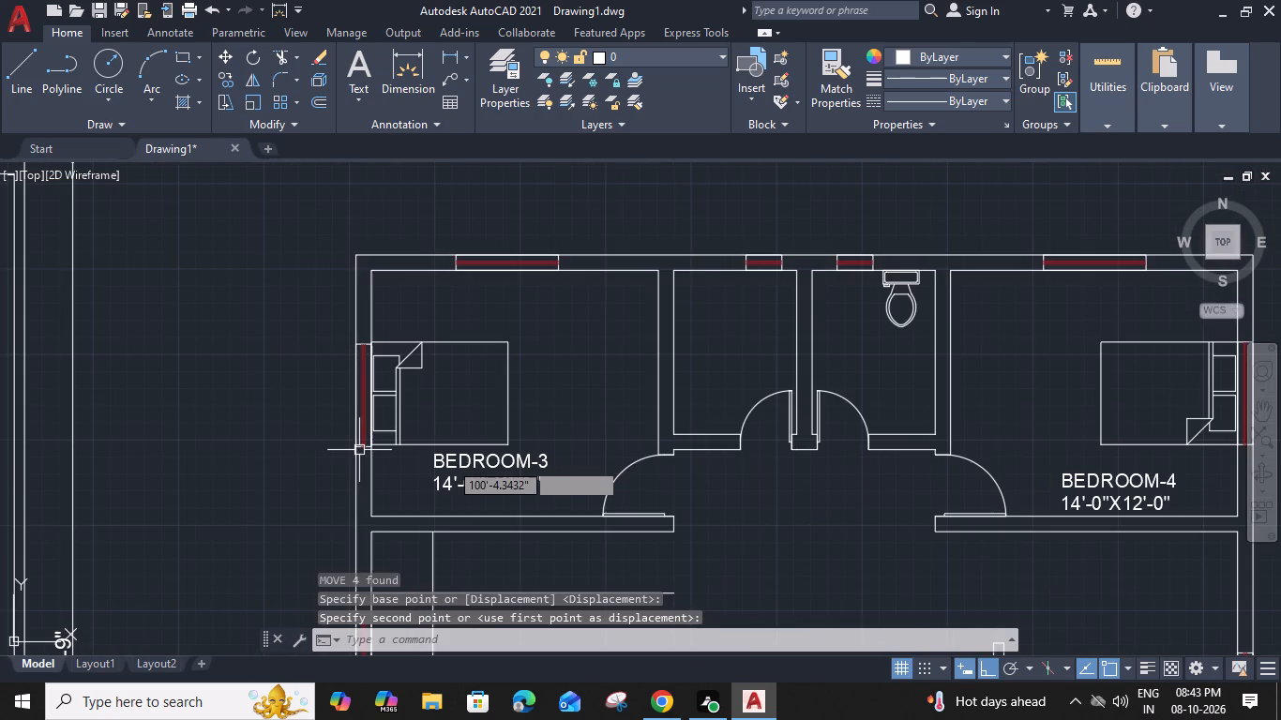
pyautogui.scroll(4, 325, 305)
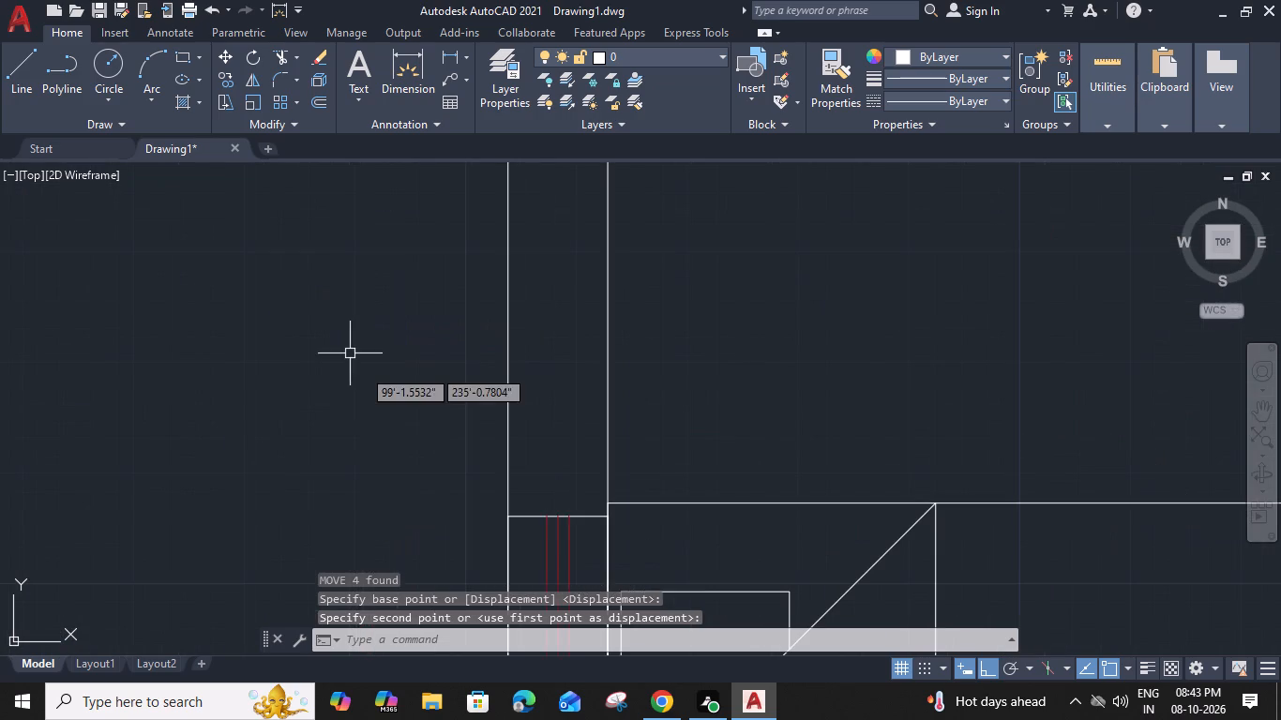
pyautogui.click(570, 513)
pyautogui.press('m')
pyautogui.press('space')
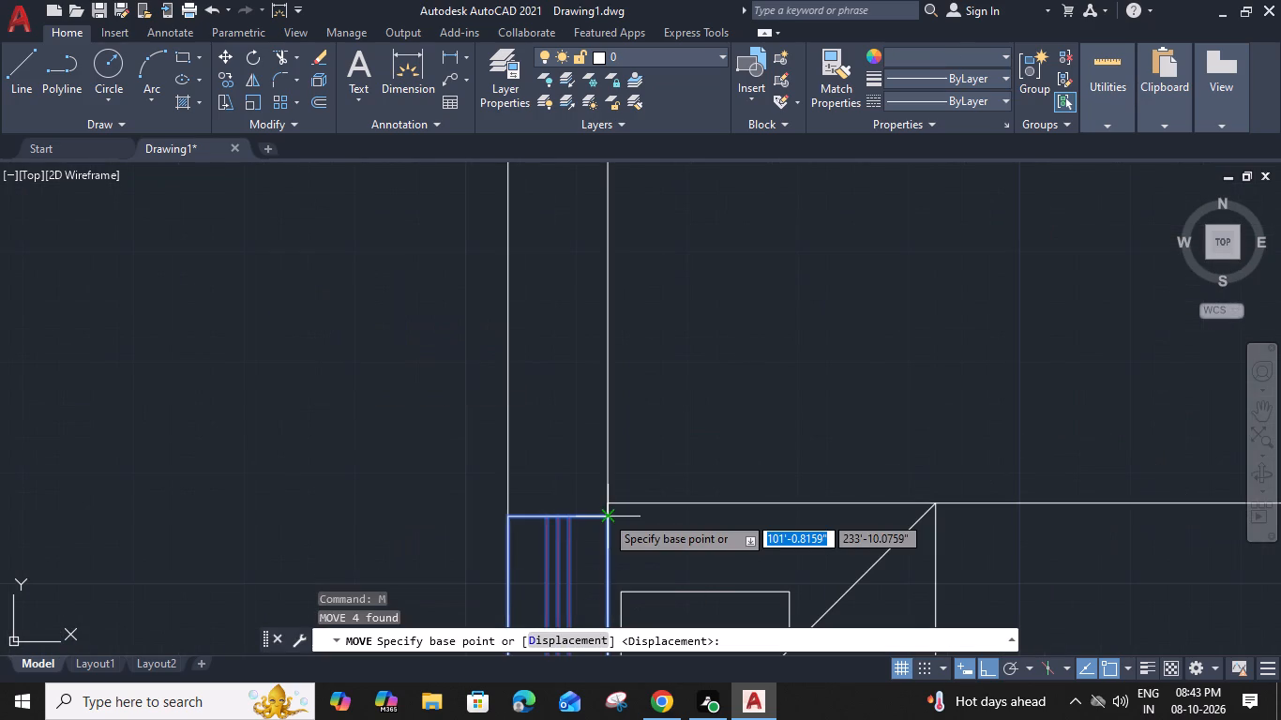
pyautogui.click(605, 515)
pyautogui.click(602, 506)
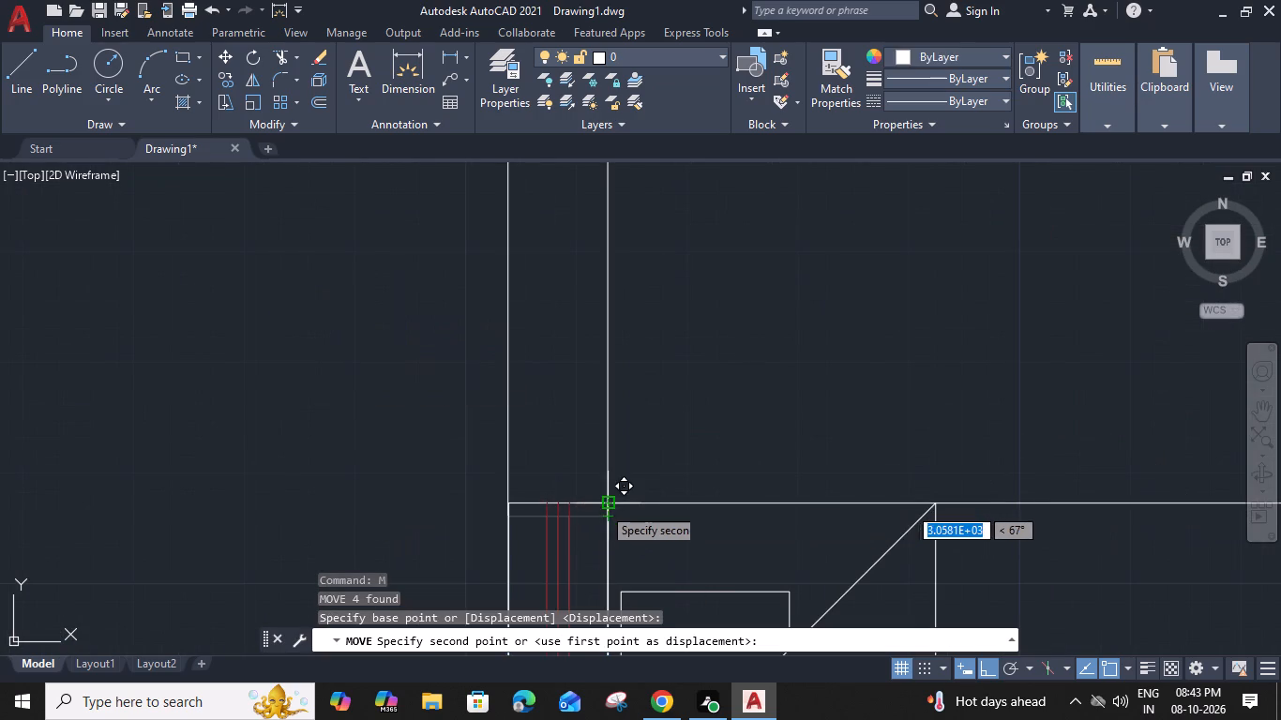
# Move the door of the toilet beside BEDROOM-3 north, out of its opening and into the room.
pyautogui.scroll(-3, 602, 506)
pyautogui.moveTo(751, 478); pyautogui.dragTo(398, 244, button='middle')
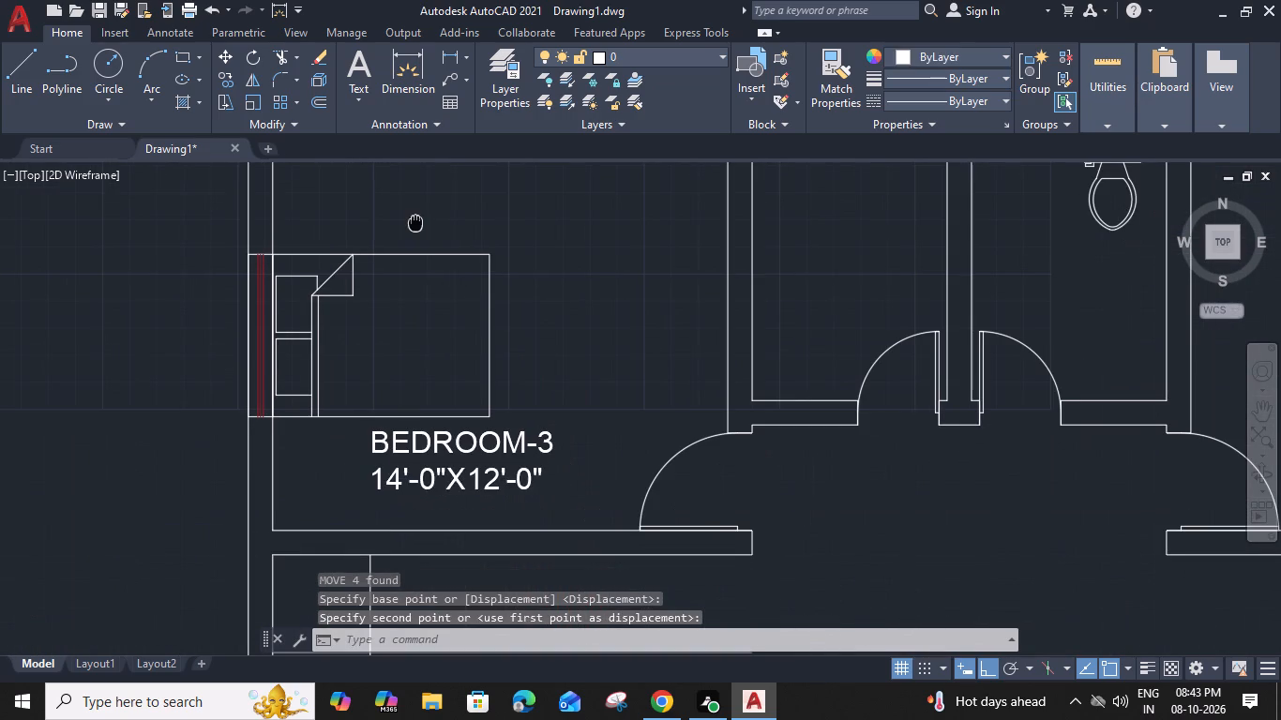
pyautogui.moveTo(398, 244); pyautogui.dragTo(325, 301, button='middle')
pyautogui.click(765, 451)
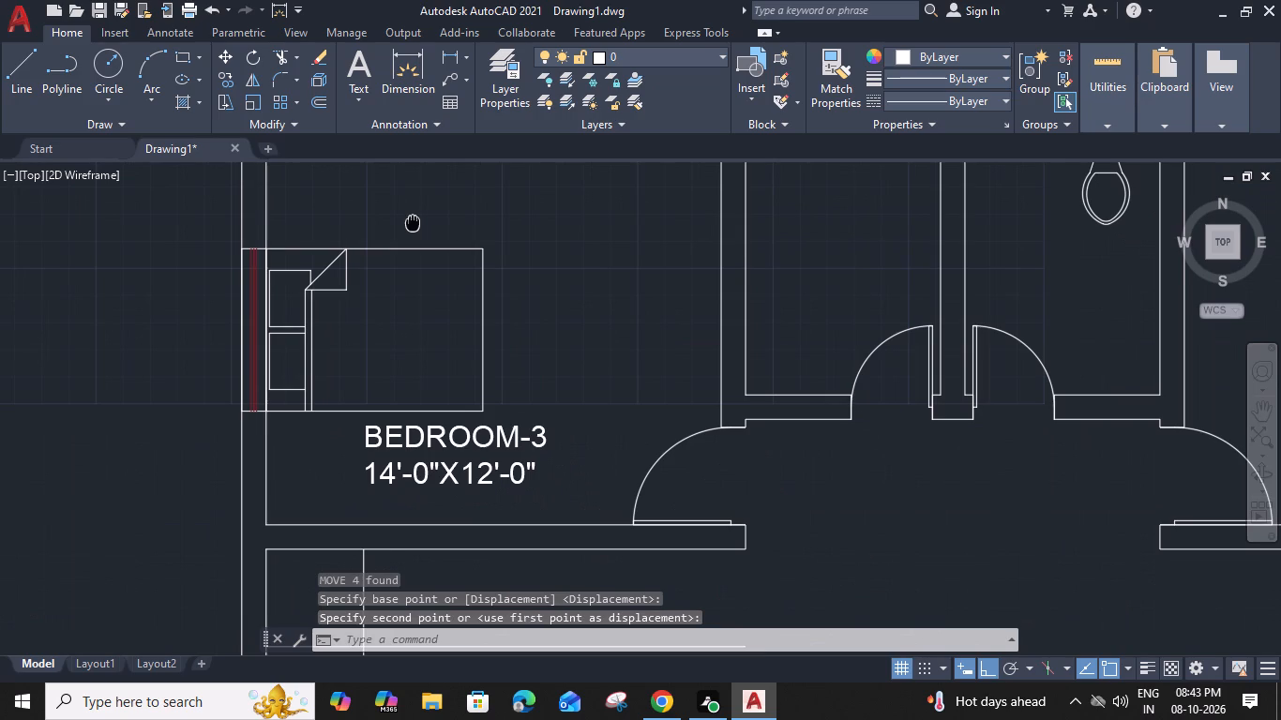
pyautogui.press('m')
pyautogui.press('space')
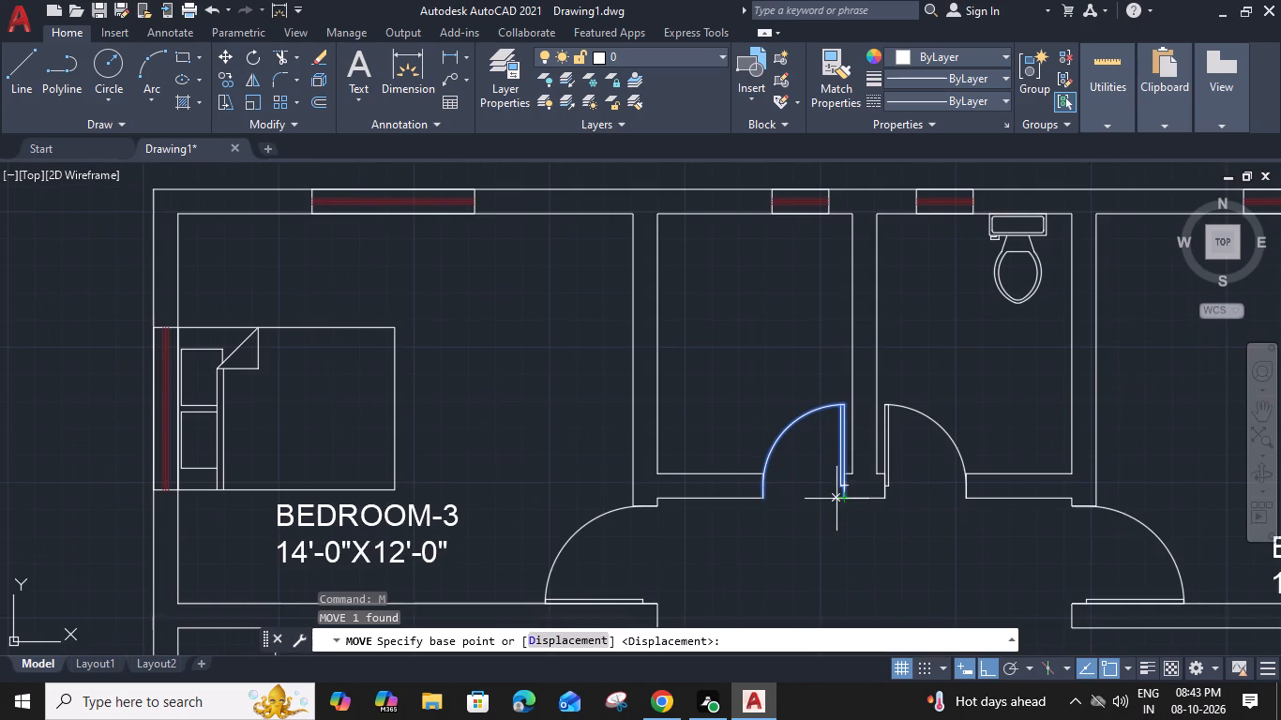
pyautogui.moveTo(840, 499); pyautogui.dragTo(835, 487)
pyautogui.click(826, 427)
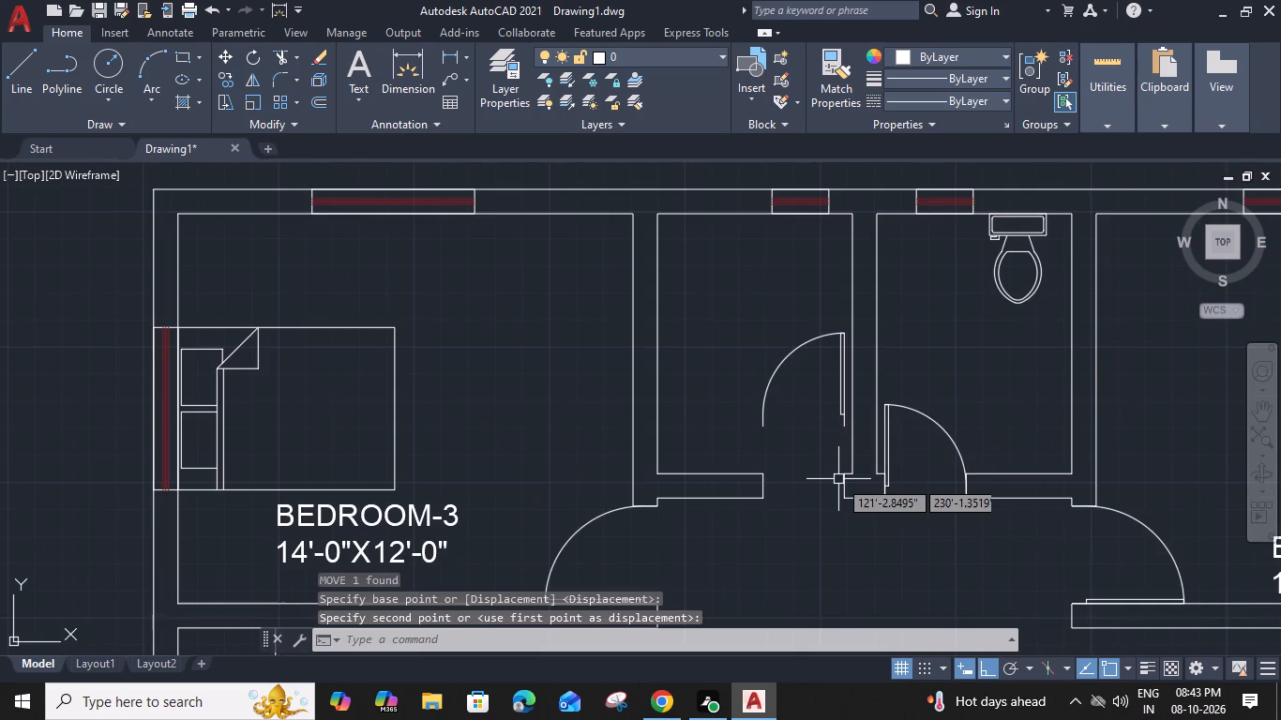
pyautogui.press('Escape')
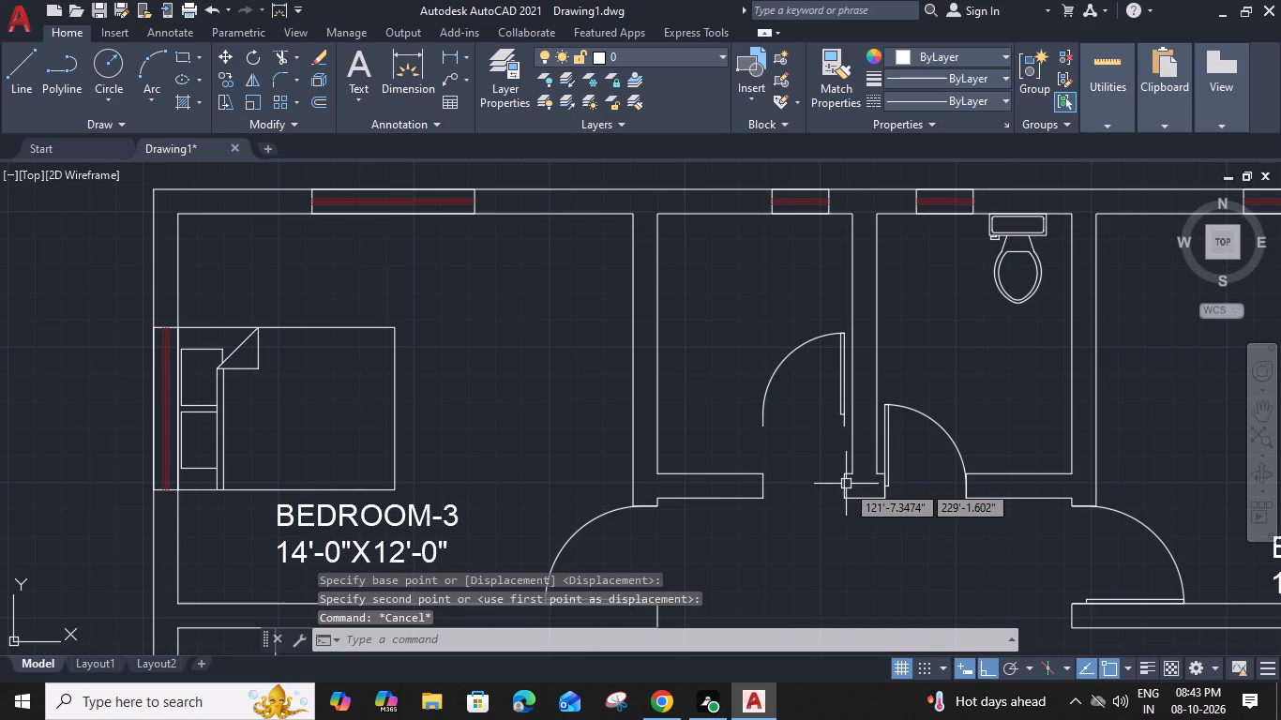
# Remove both jamb lines of that toilet's old door opening and extend both south wall lines to close the gap.
pyautogui.moveTo(868, 506); pyautogui.dragTo(863, 475, button='middle')
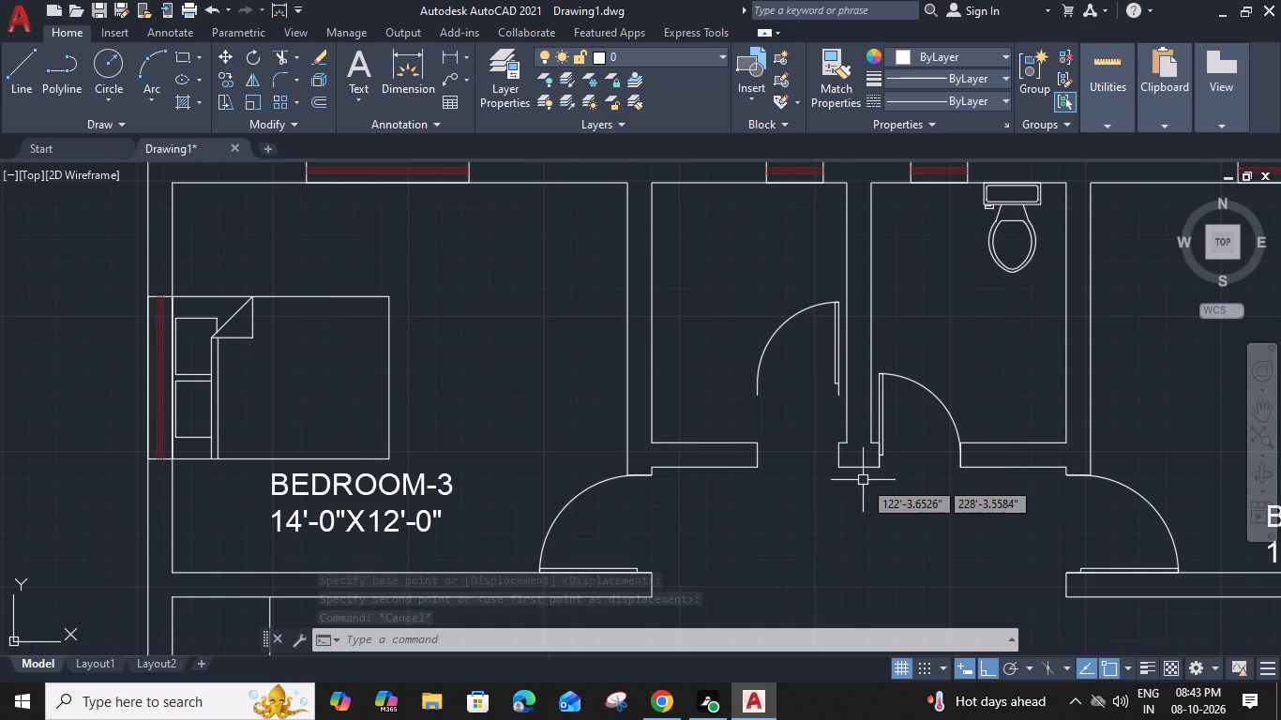
pyautogui.write('TR')
pyautogui.press('space')
pyautogui.scroll(1, 825, 455)
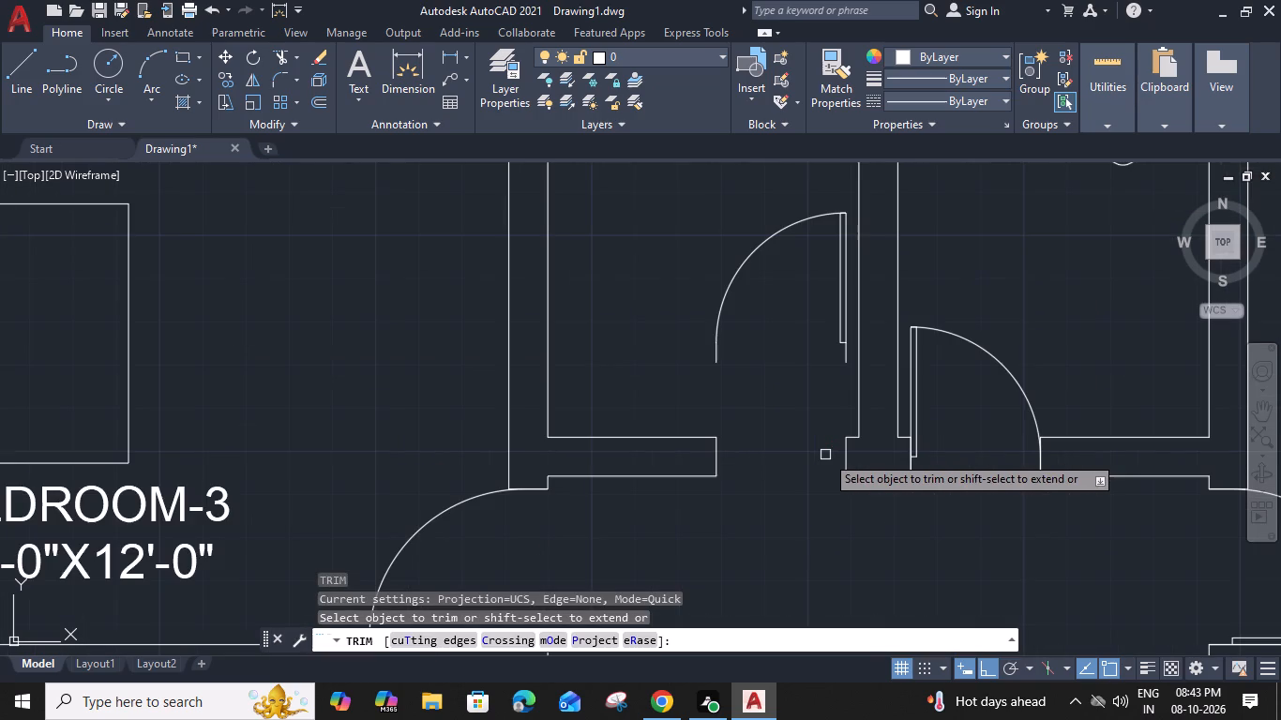
pyautogui.click(852, 441)
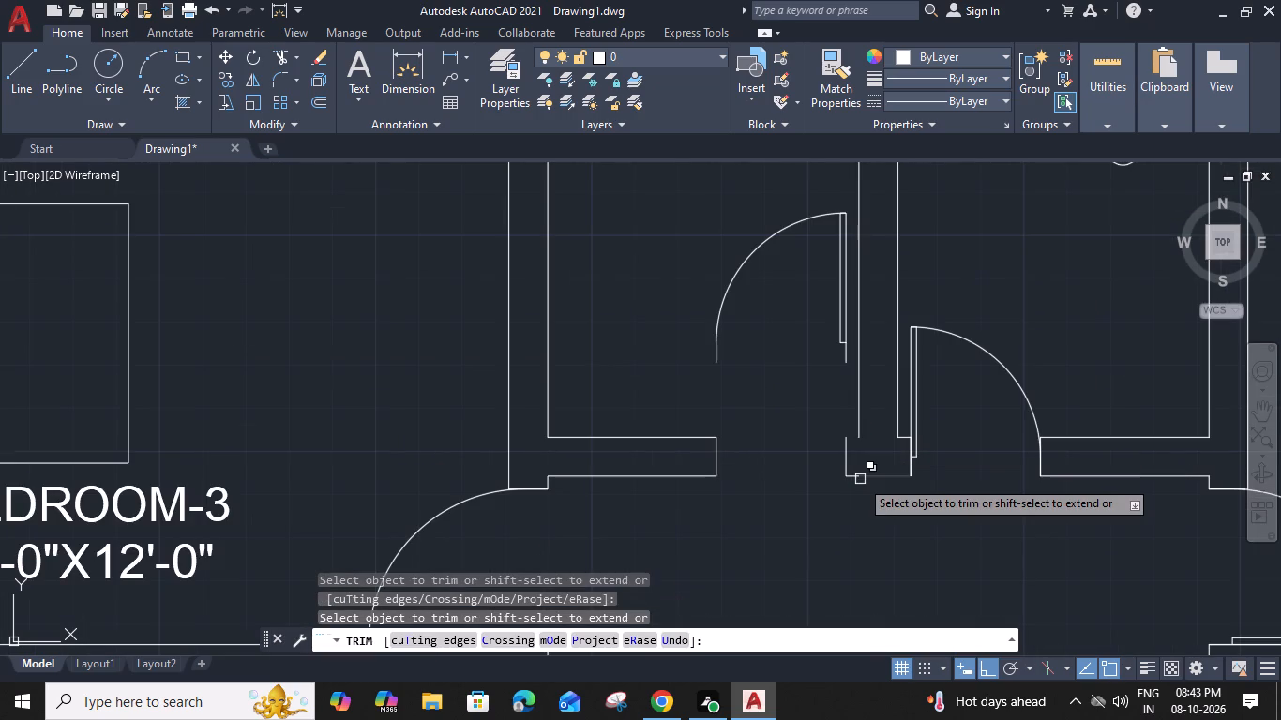
pyautogui.click(852, 474)
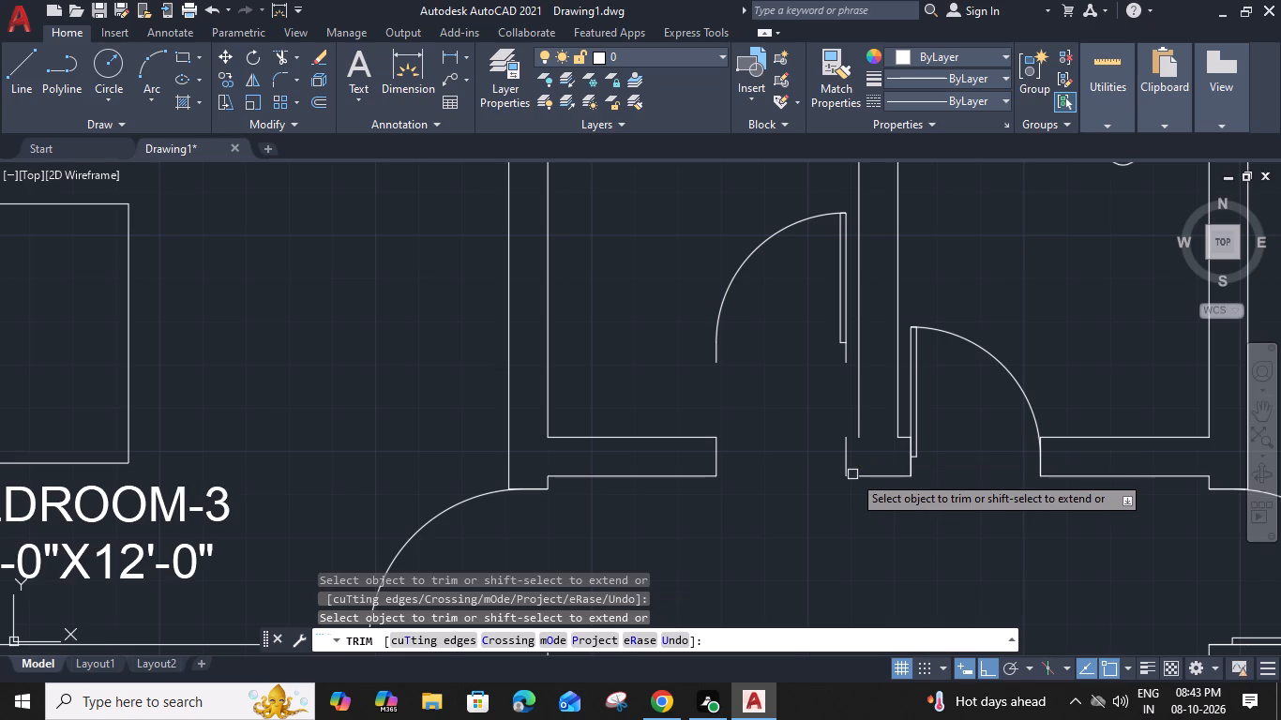
pyautogui.click(846, 461)
pyautogui.click(713, 461)
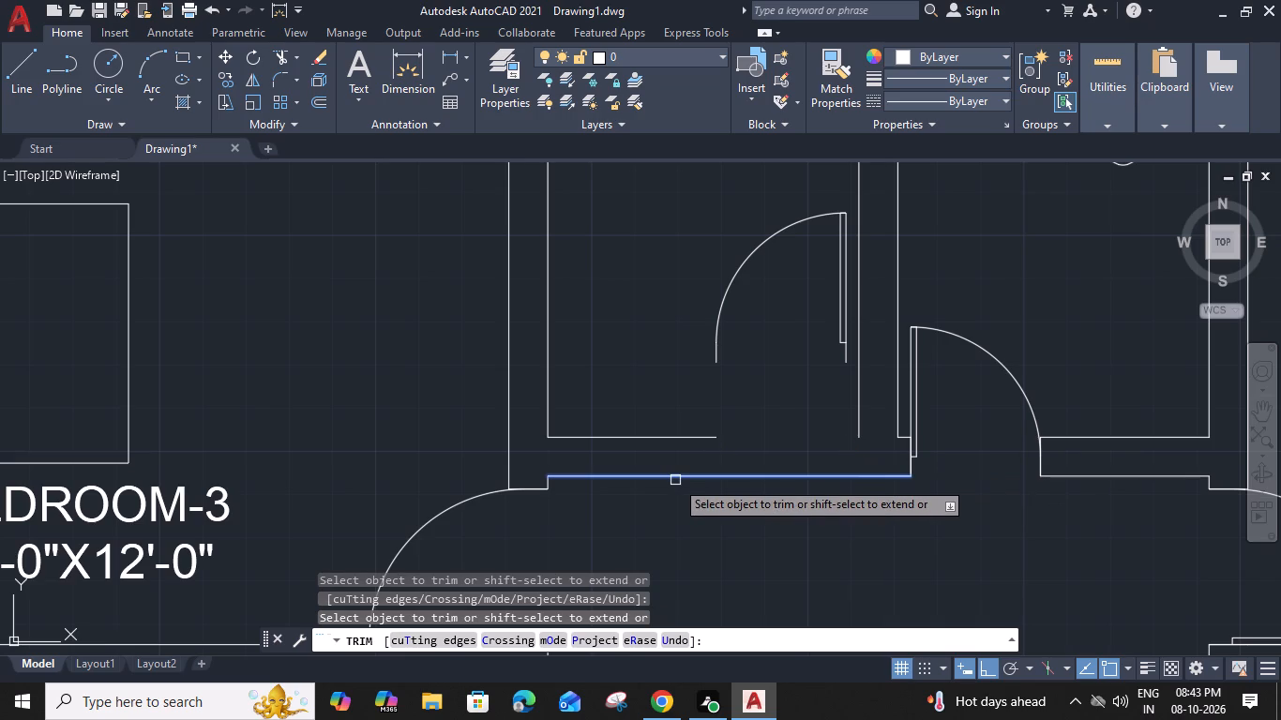
pyautogui.click(896, 477)
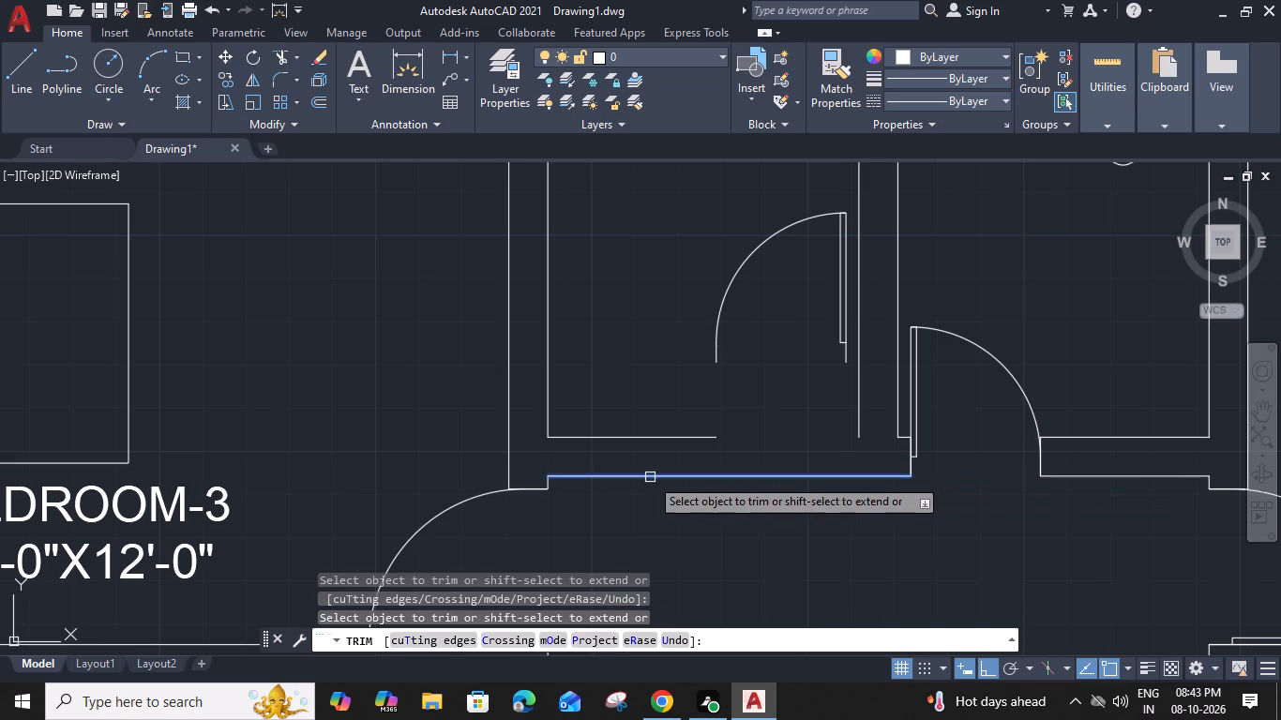
pyautogui.keyDown('shift'); pyautogui.click(650, 477); pyautogui.keyUp('shift')
pyautogui.keyDown('shift'); pyautogui.click(658, 441); pyautogui.keyUp('shift')
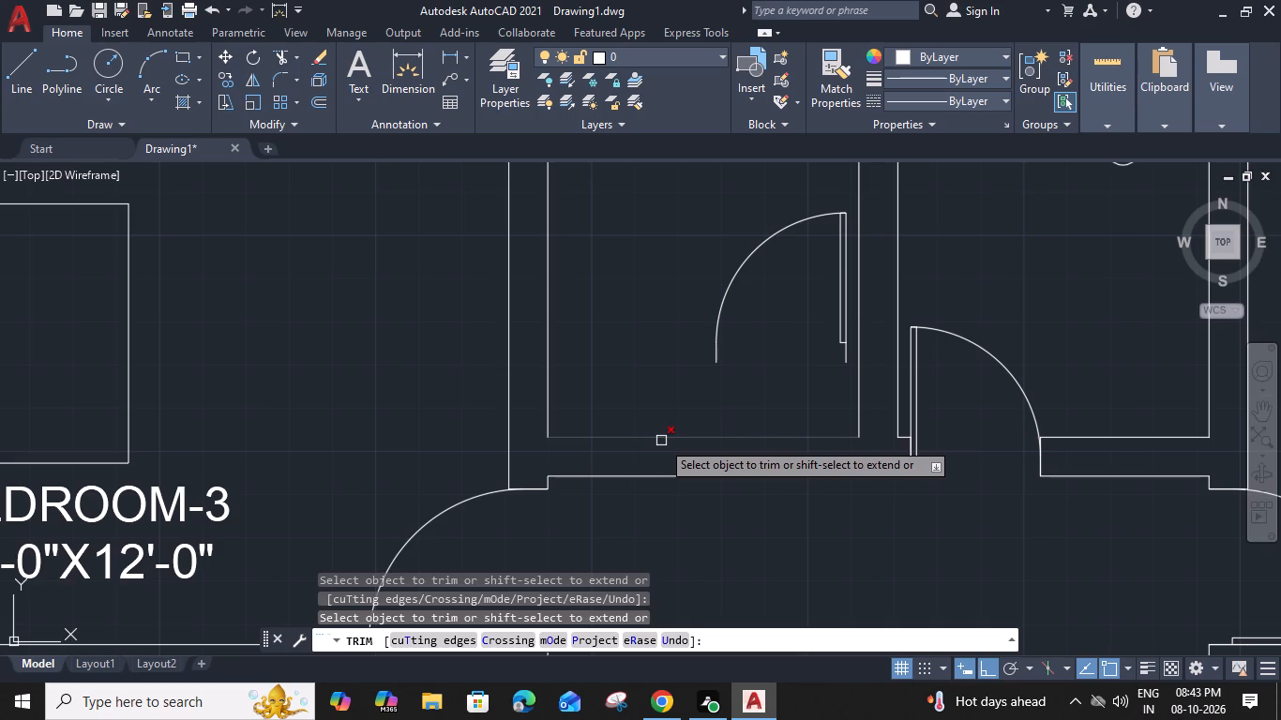
pyautogui.press('Escape')
# Draw a line across the south wall of the toilet beside BEDROOM-3, at the toilet's inner west wall face.
pyautogui.write('L')
pyautogui.press('space')
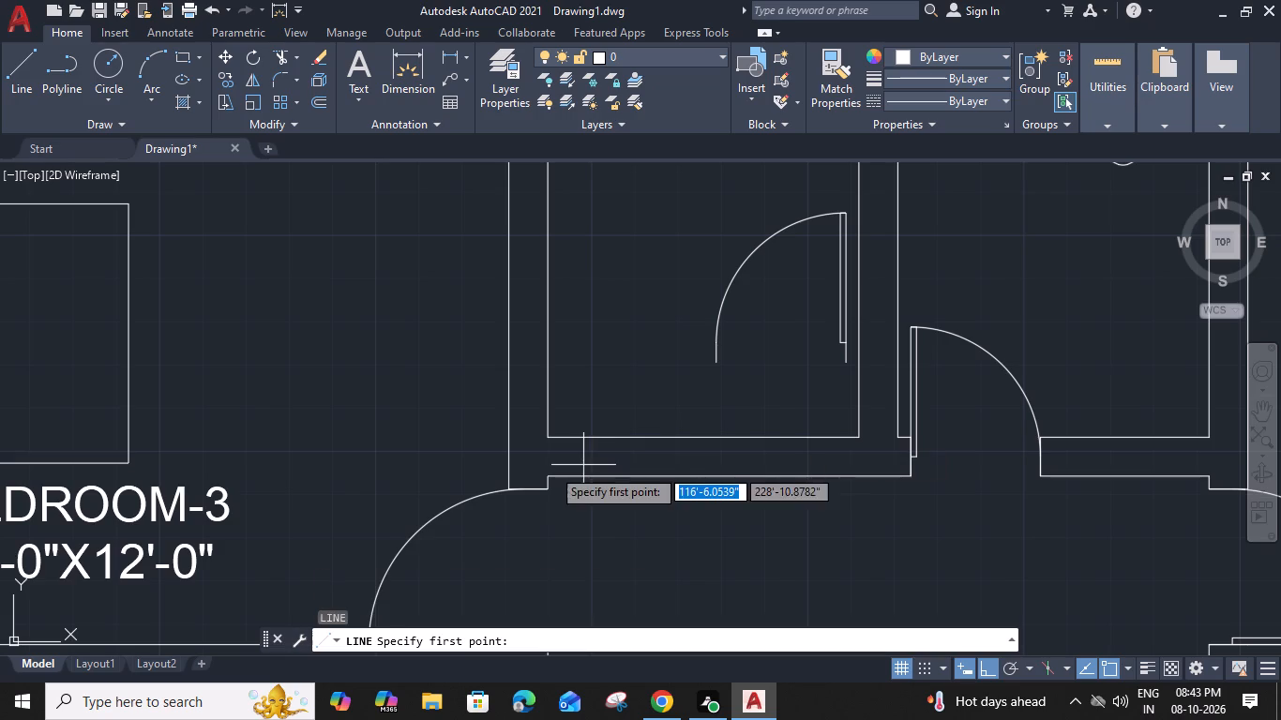
pyautogui.click(545, 477)
pyautogui.click(546, 438)
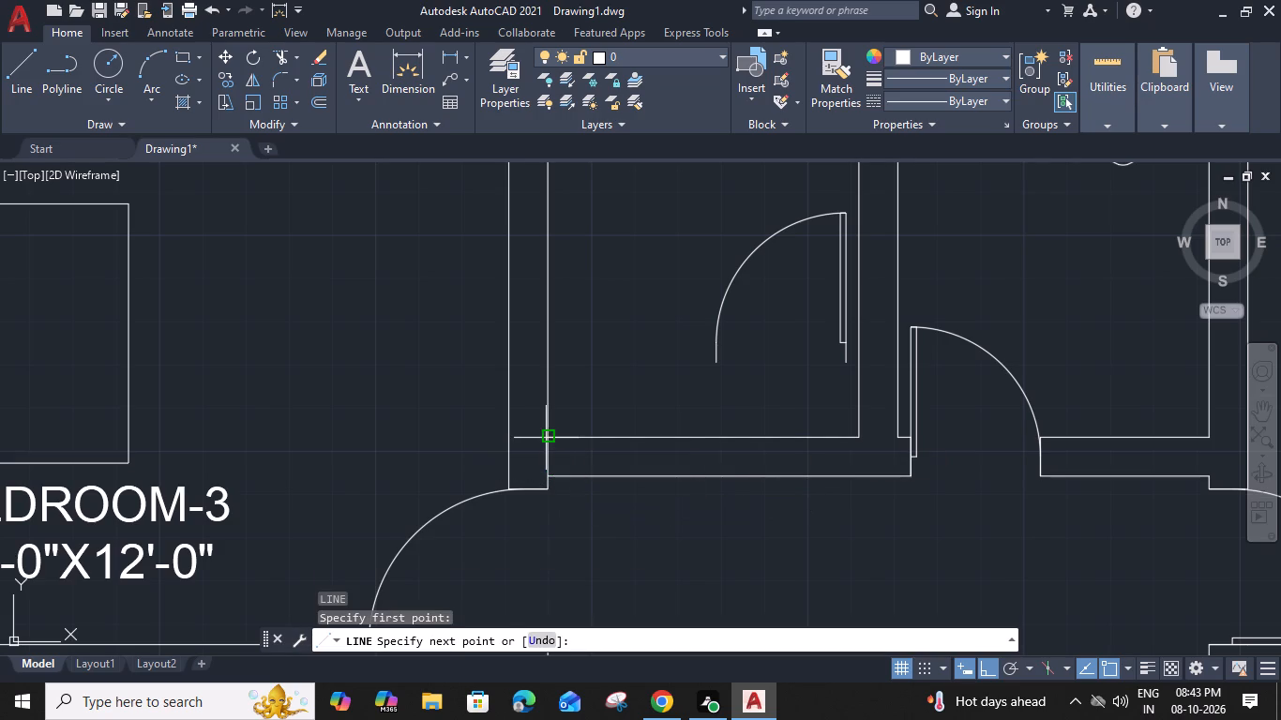
pyautogui.press('Escape')
# Offset that line 3" east to form the first jamb of the new door opening.
pyautogui.click(546, 453)
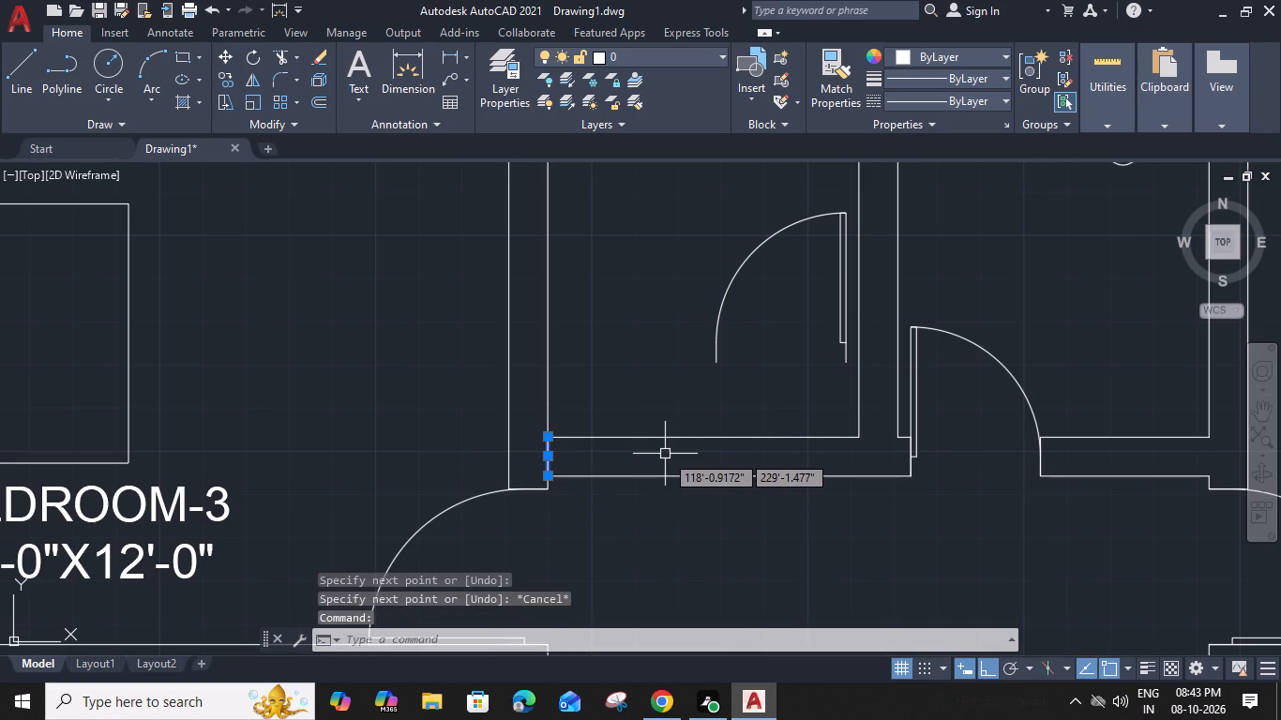
pyautogui.write('O')
pyautogui.press('space')
pyautogui.press('3')
pyautogui.hotkey('shift', '"')
pyautogui.press('Return')
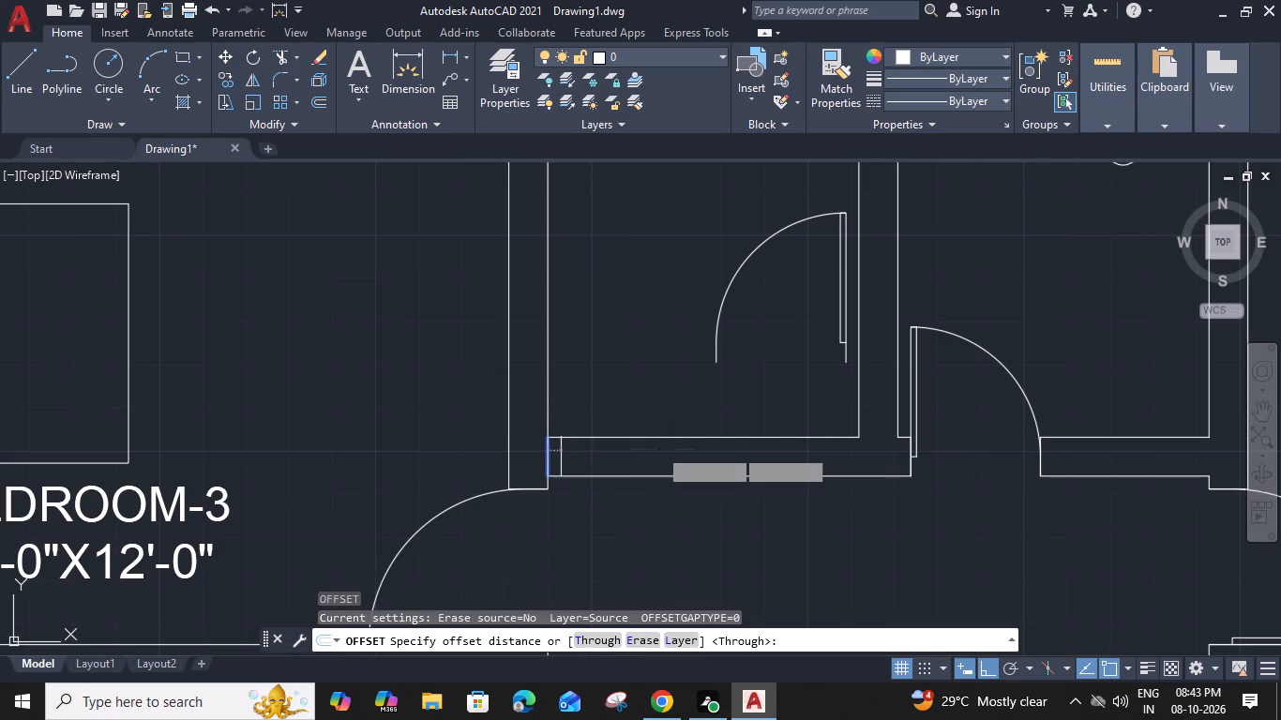
pyautogui.click(661, 449)
# Offset the first jamb line 2'6" east to form the opening's second jamb.
pyautogui.click(559, 454)
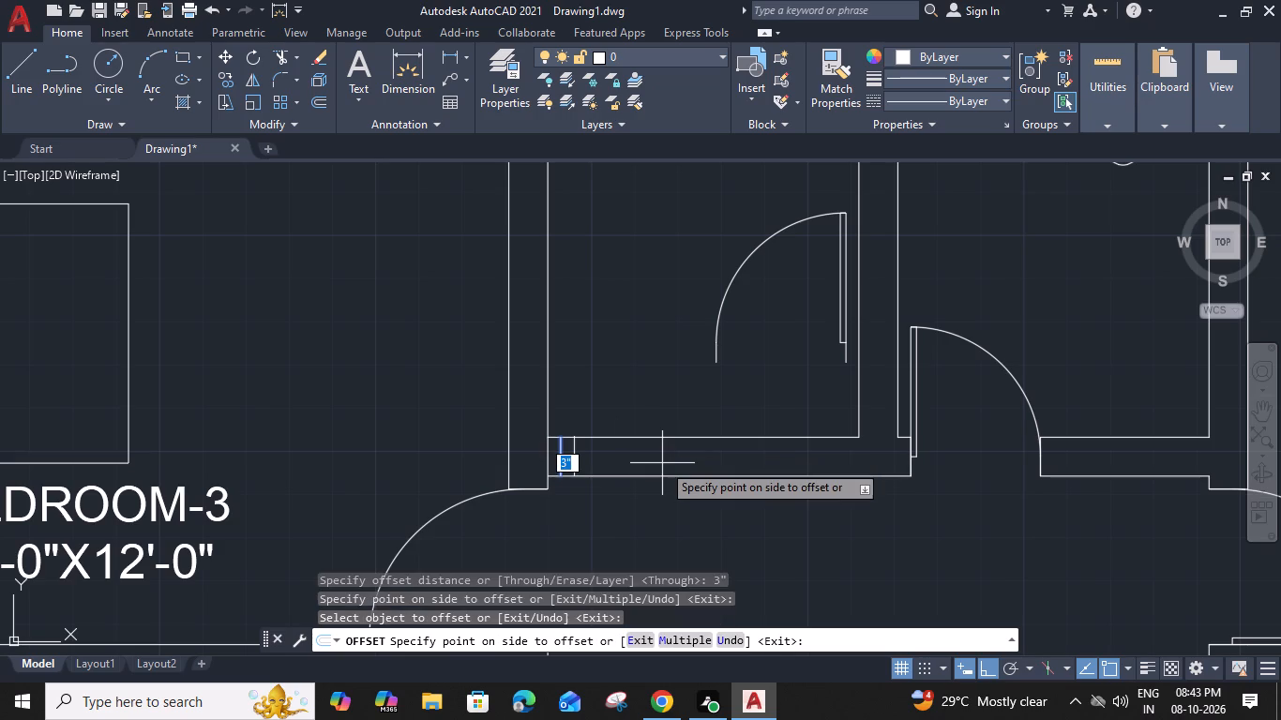
pyautogui.press('2')
pyautogui.press("'")
pyautogui.write('6"')
pyautogui.press('Return')
pyautogui.click(660, 461)
pyautogui.press('Escape')
# Remove the construction line at the wall corner and trim both south wall lines between the two jambs.
pyautogui.write('TR')
pyautogui.press('space')
pyautogui.click(550, 453)
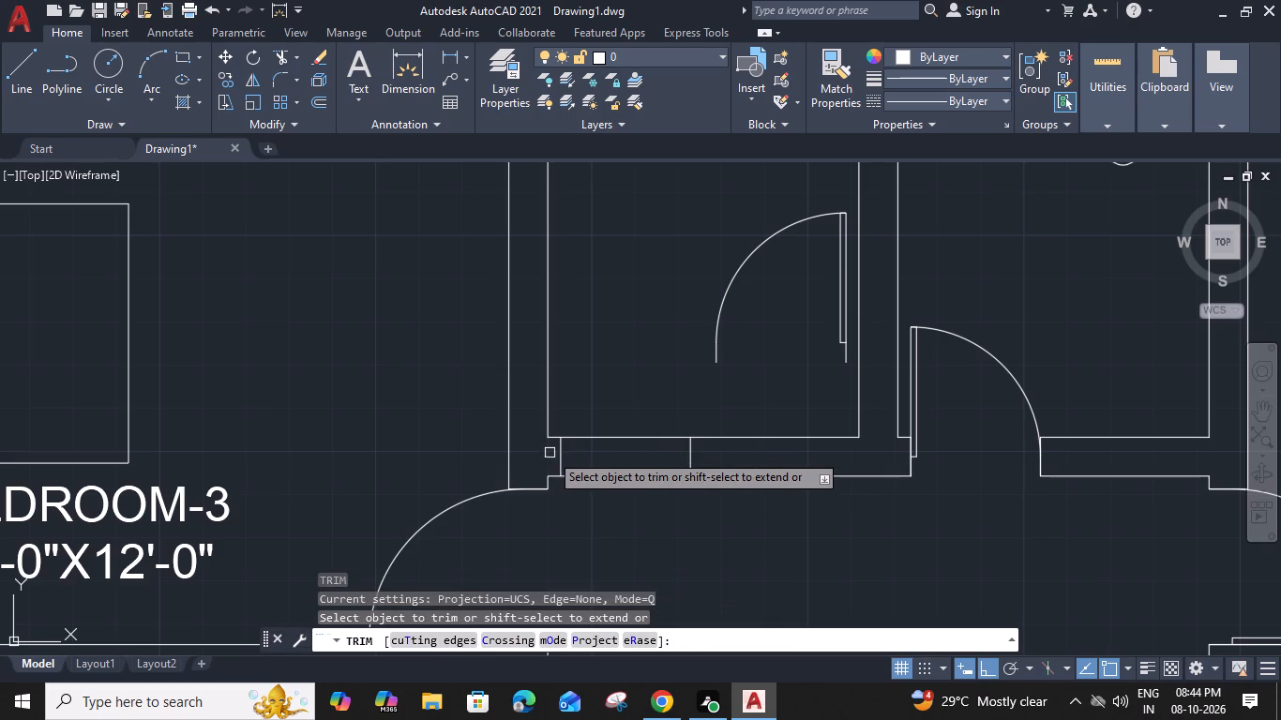
pyautogui.click(625, 442)
pyautogui.click(630, 474)
pyautogui.press('Escape')
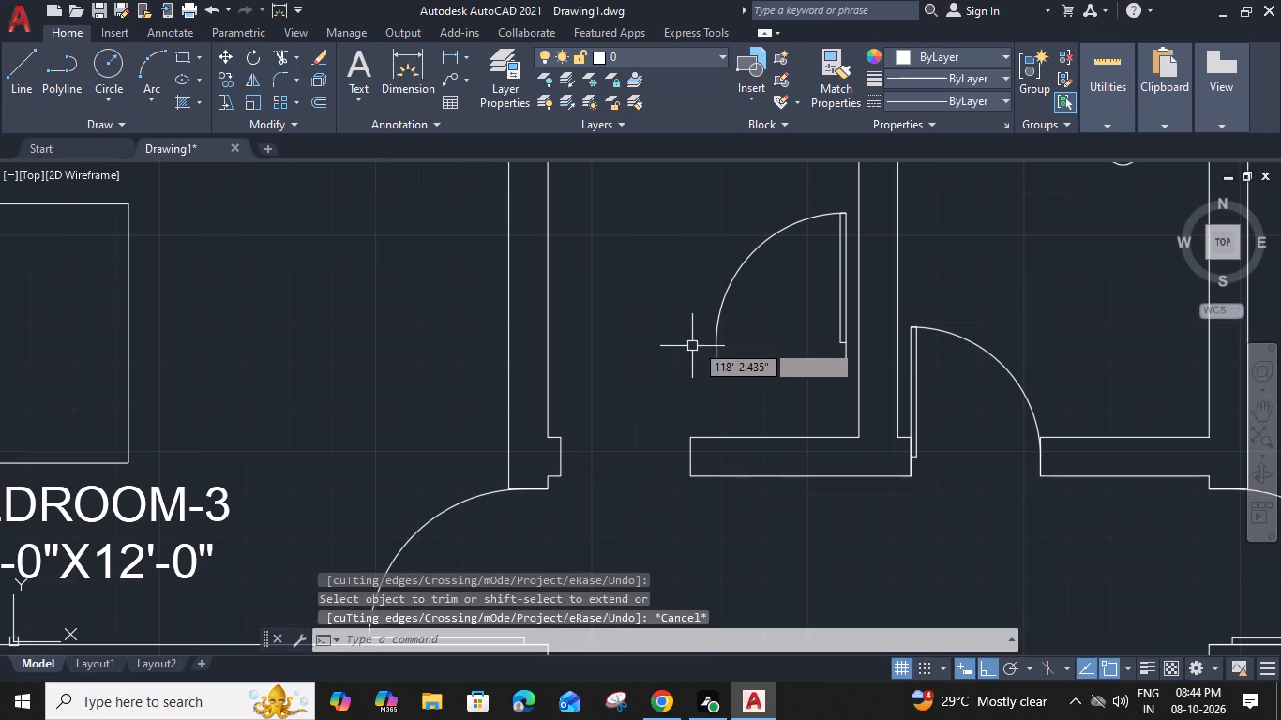
# Flip the toilet door so it hinges on its west side and move it into the new opening.
pyautogui.click(716, 355)
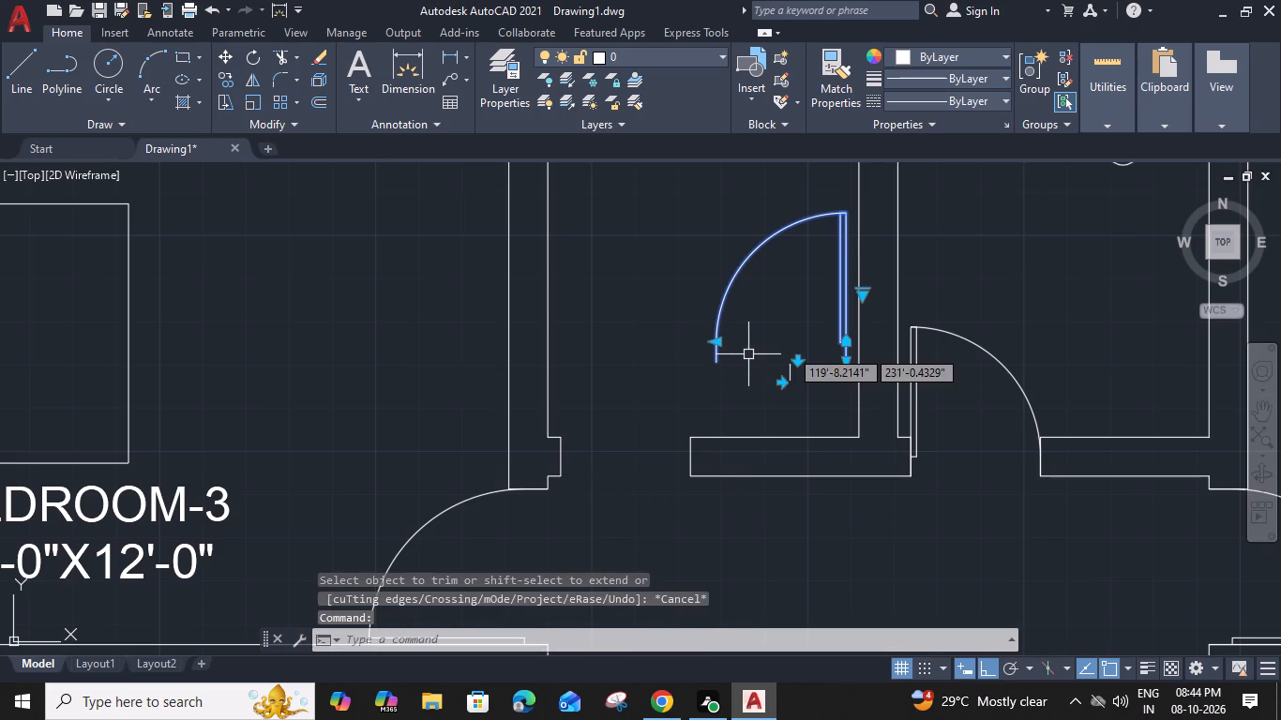
pyautogui.click(783, 380)
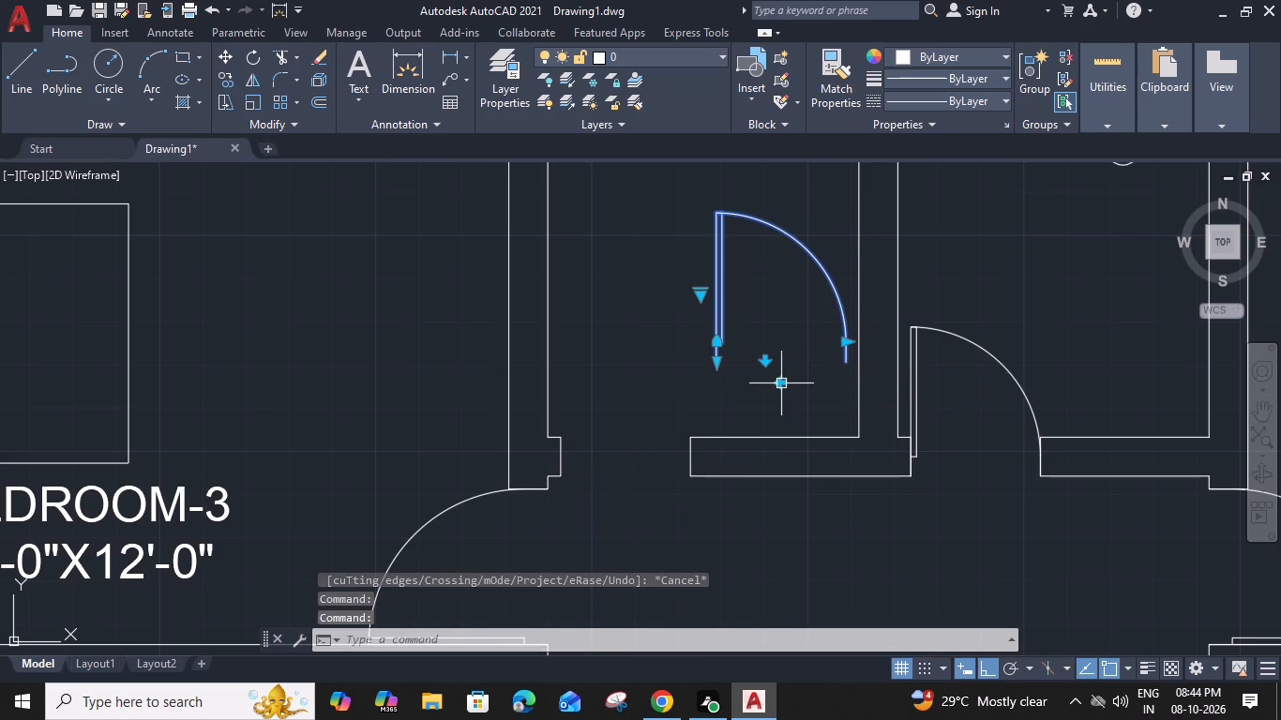
pyautogui.press('m')
pyautogui.press('space')
pyautogui.click(715, 361)
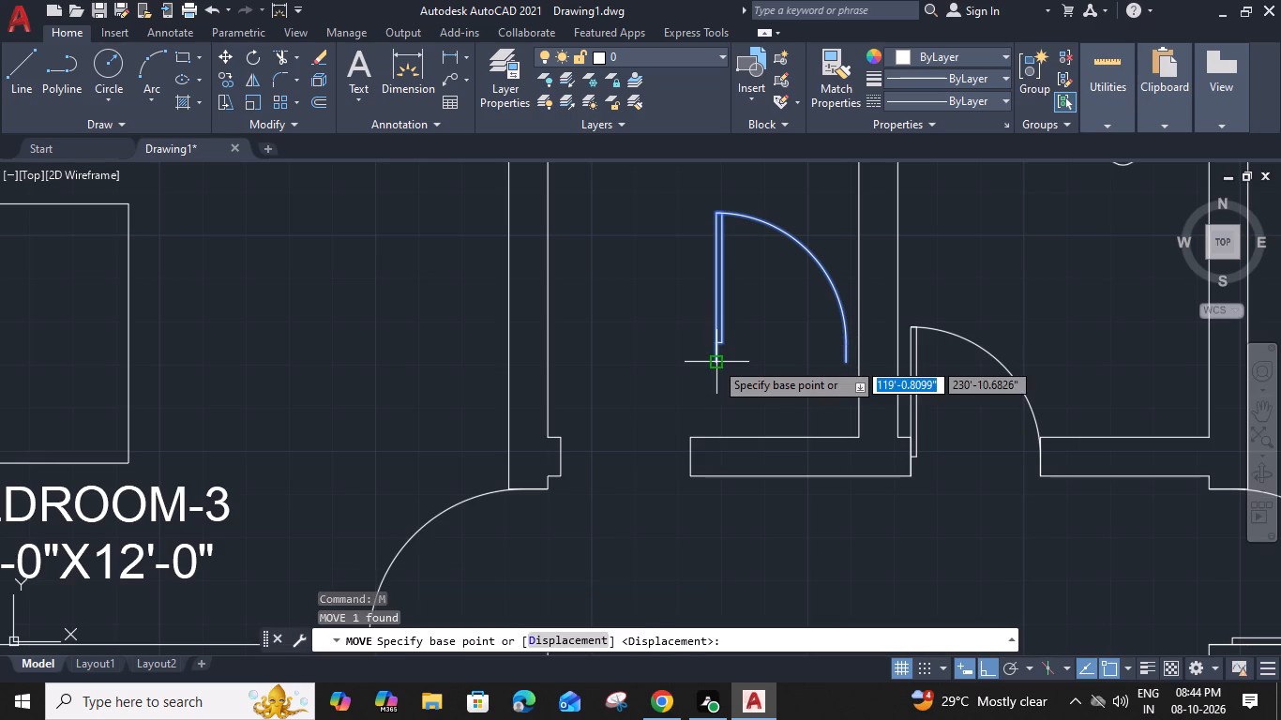
pyautogui.click(565, 472)
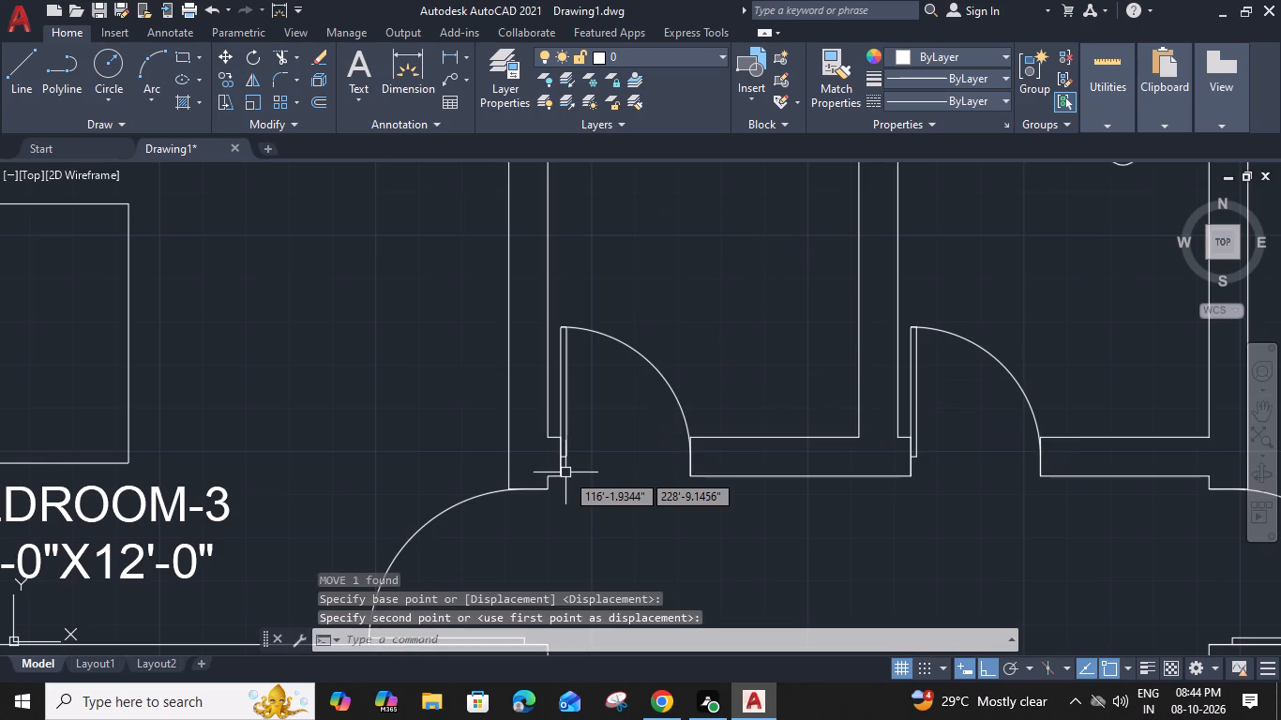
# Copy the BEDROOM-3 label south into the large central room.
pyautogui.scroll(-2, 628, 435)
pyautogui.moveTo(689, 401); pyautogui.dragTo(680, 400, button='middle')
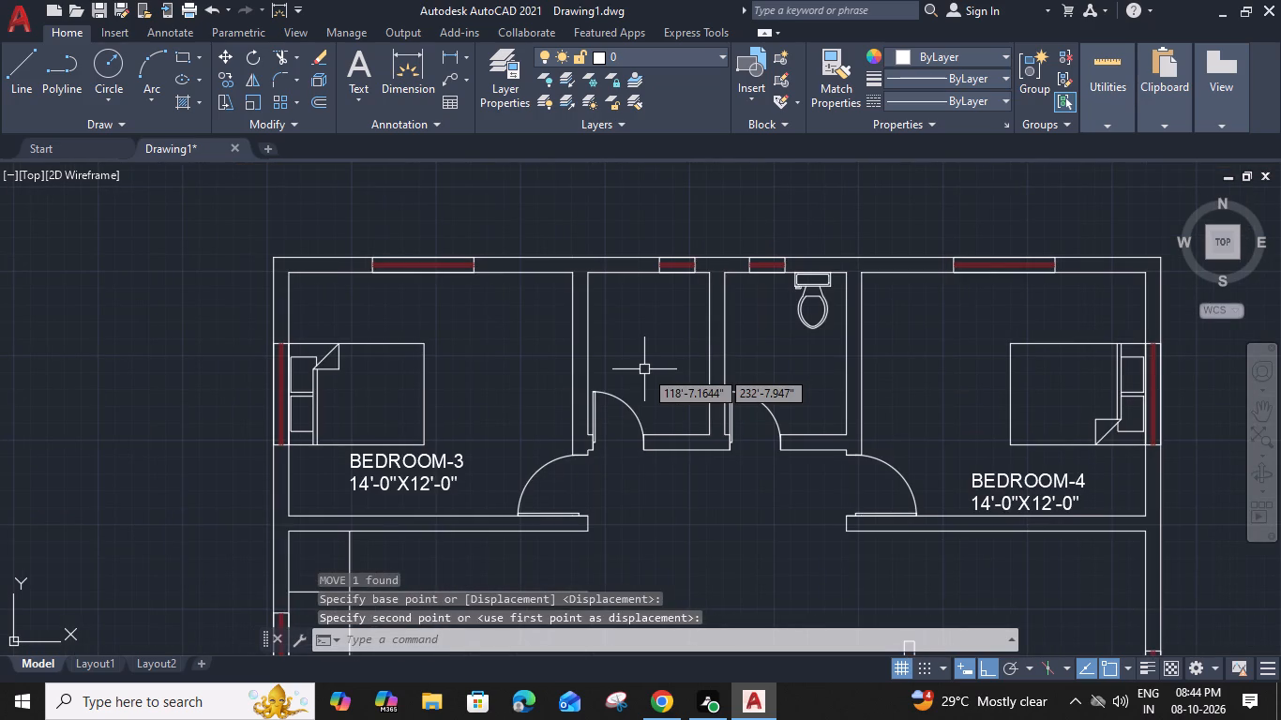
pyautogui.scroll(-2, 602, 370)
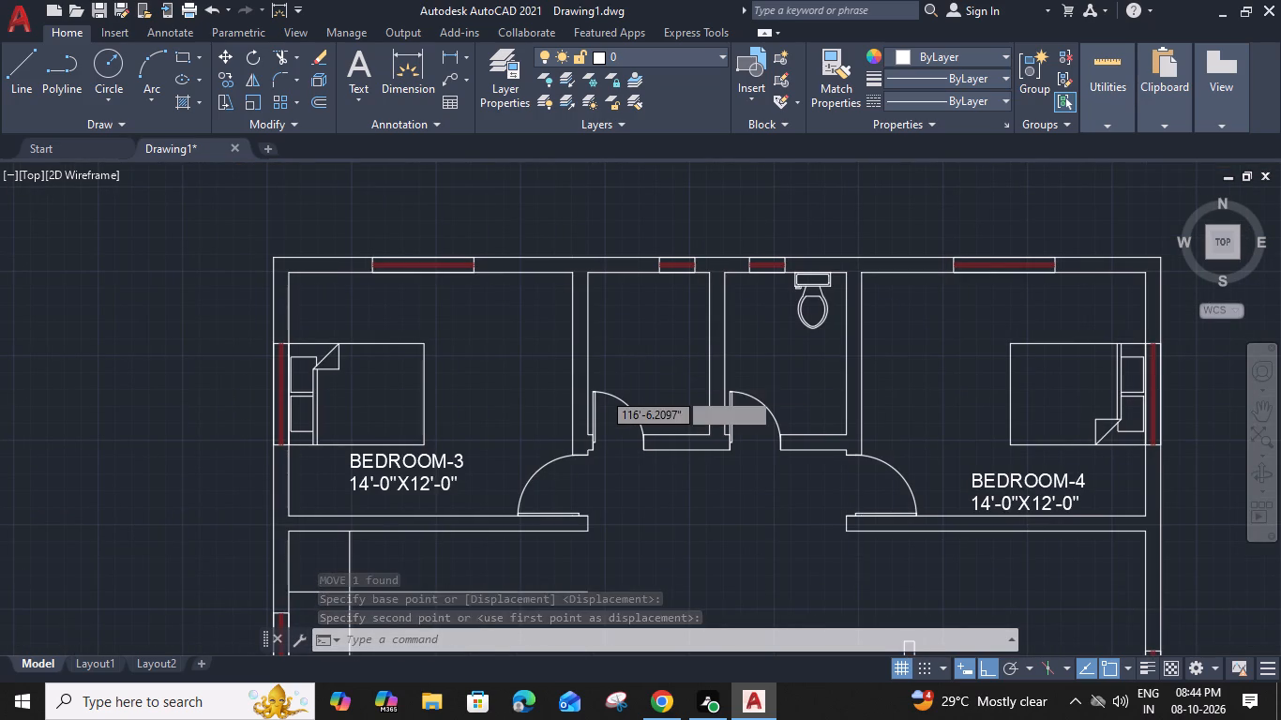
pyautogui.moveTo(598, 379); pyautogui.dragTo(563, 261, button='middle')
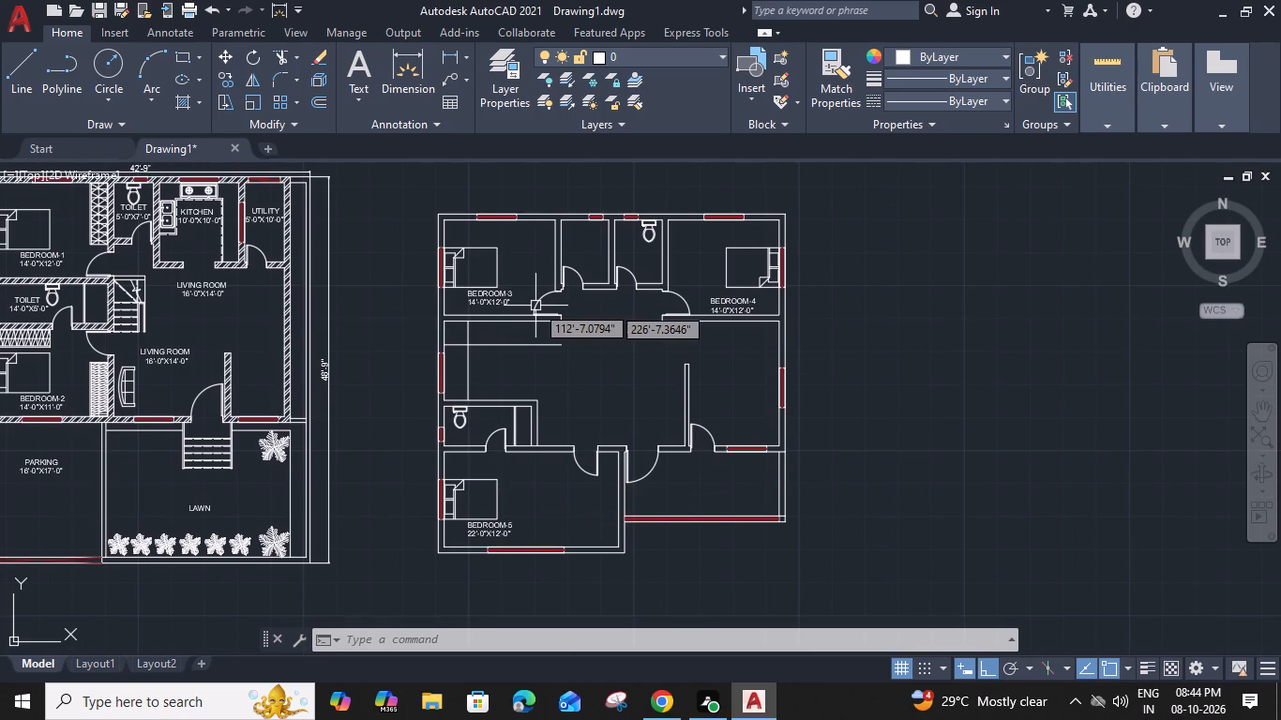
pyautogui.click(505, 297)
pyautogui.press('c')
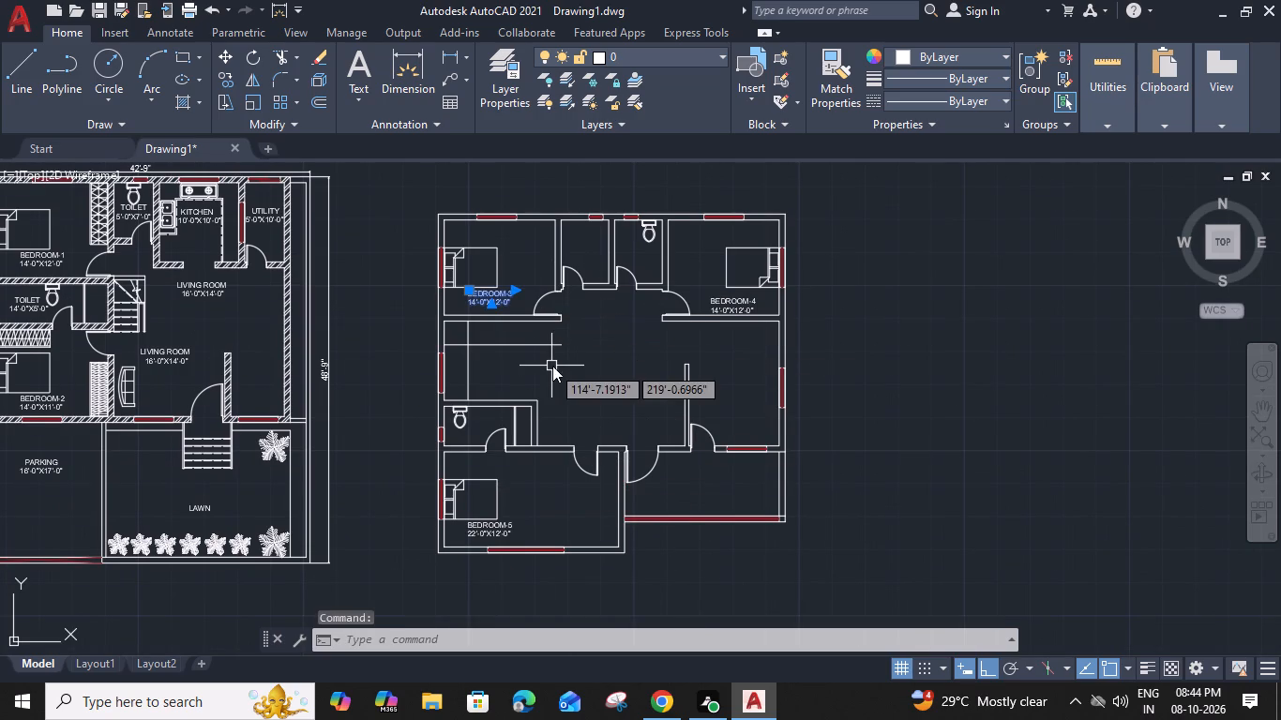
pyautogui.press('o')
pyautogui.press('space')
pyautogui.scroll(2, 443, 282)
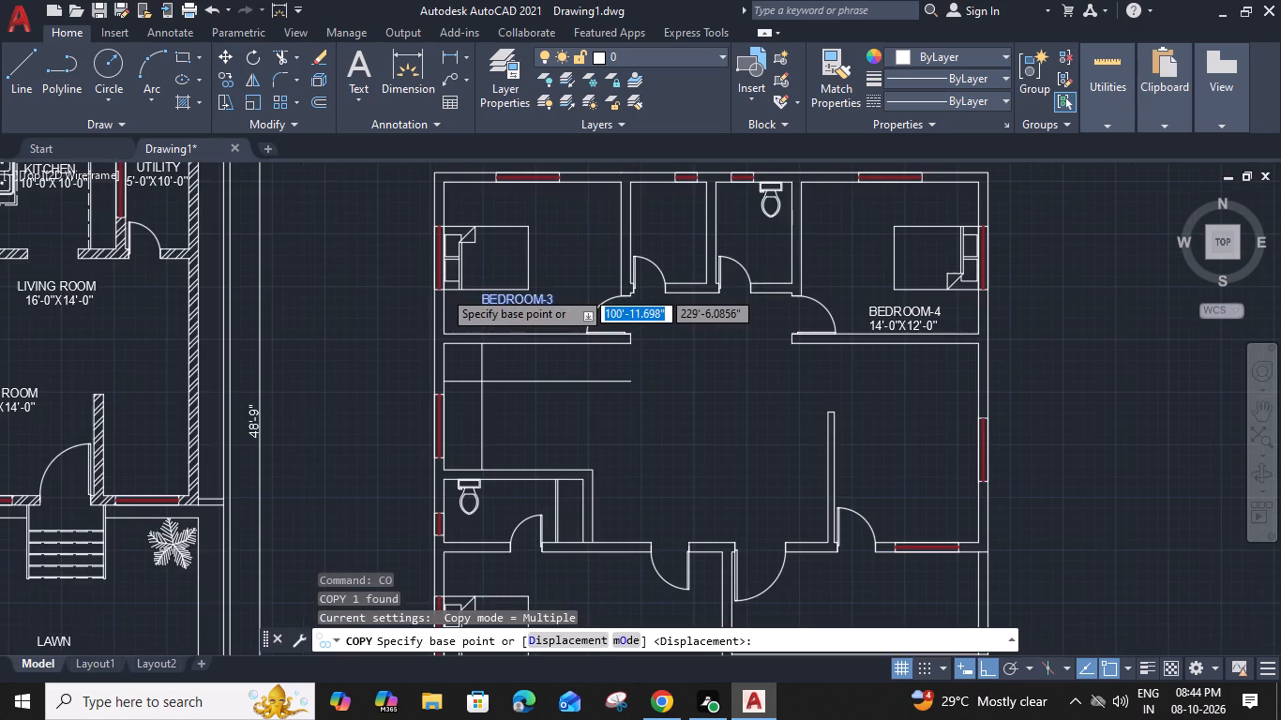
pyautogui.click(443, 322)
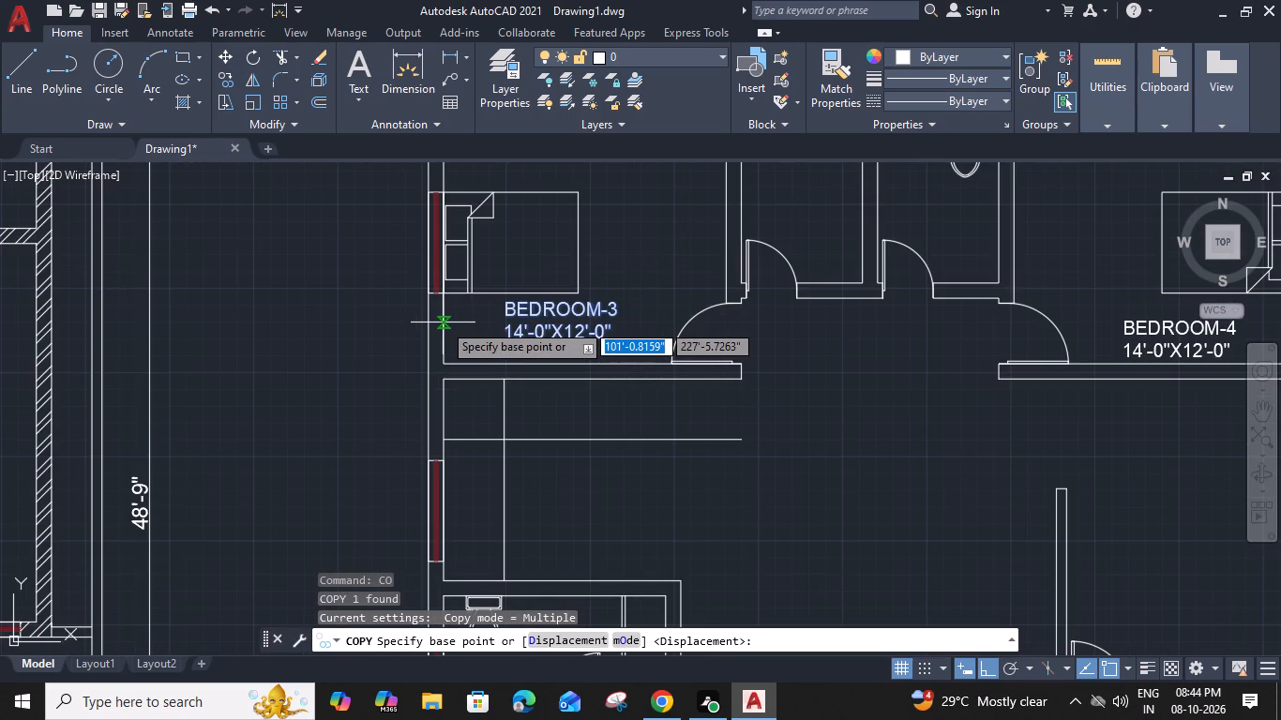
pyautogui.click(505, 517)
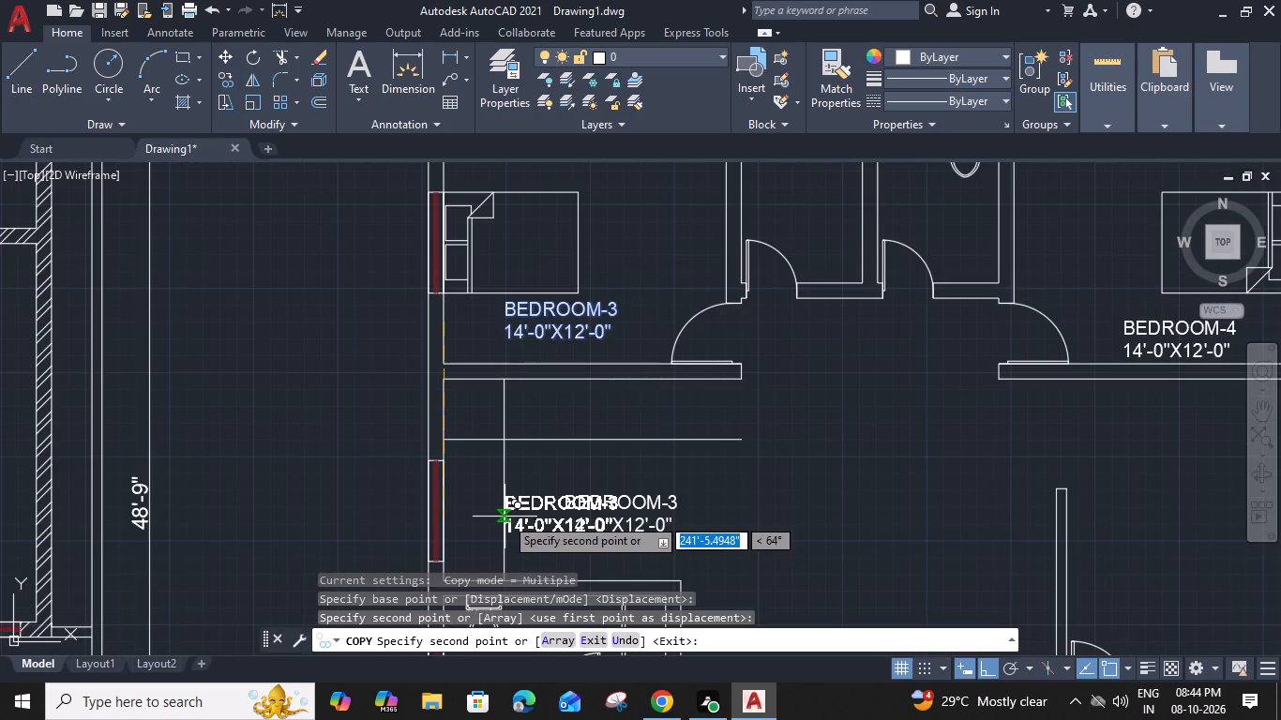
pyautogui.press('Escape')
# Move the copied label about 13' east toward the middle of the central room.
pyautogui.click(627, 502)
pyautogui.write('M')
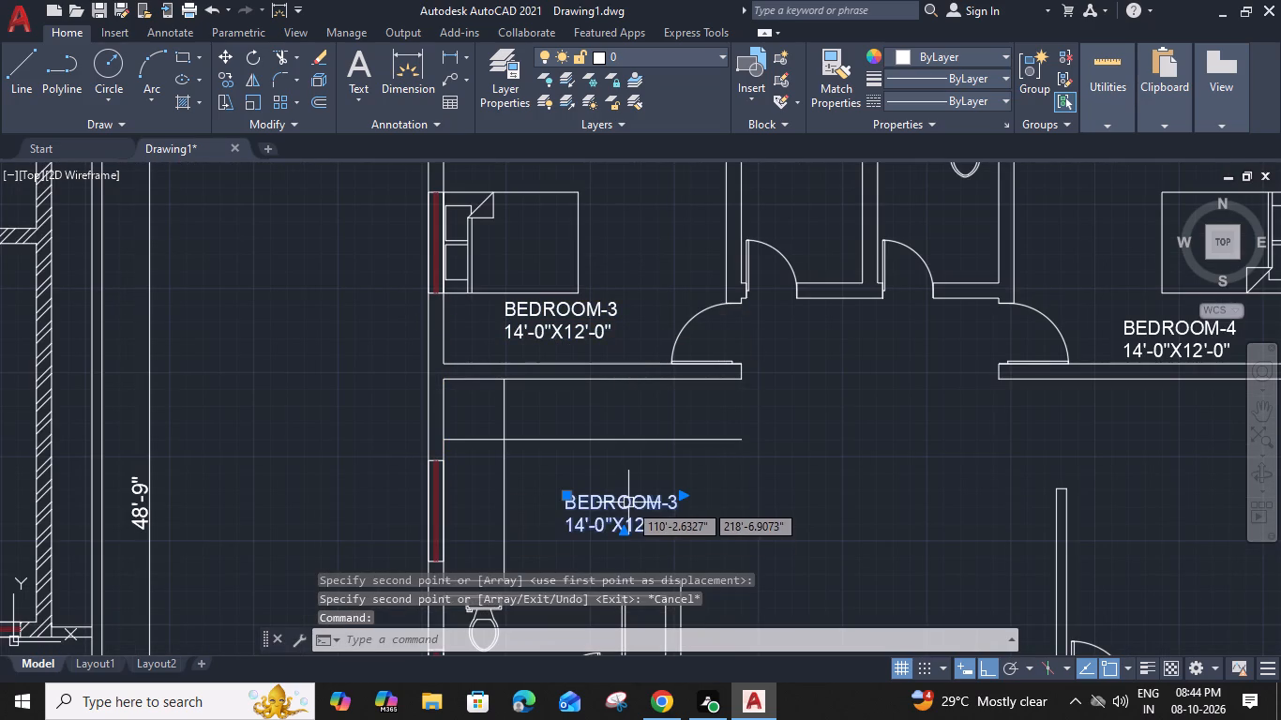
pyautogui.press('space')
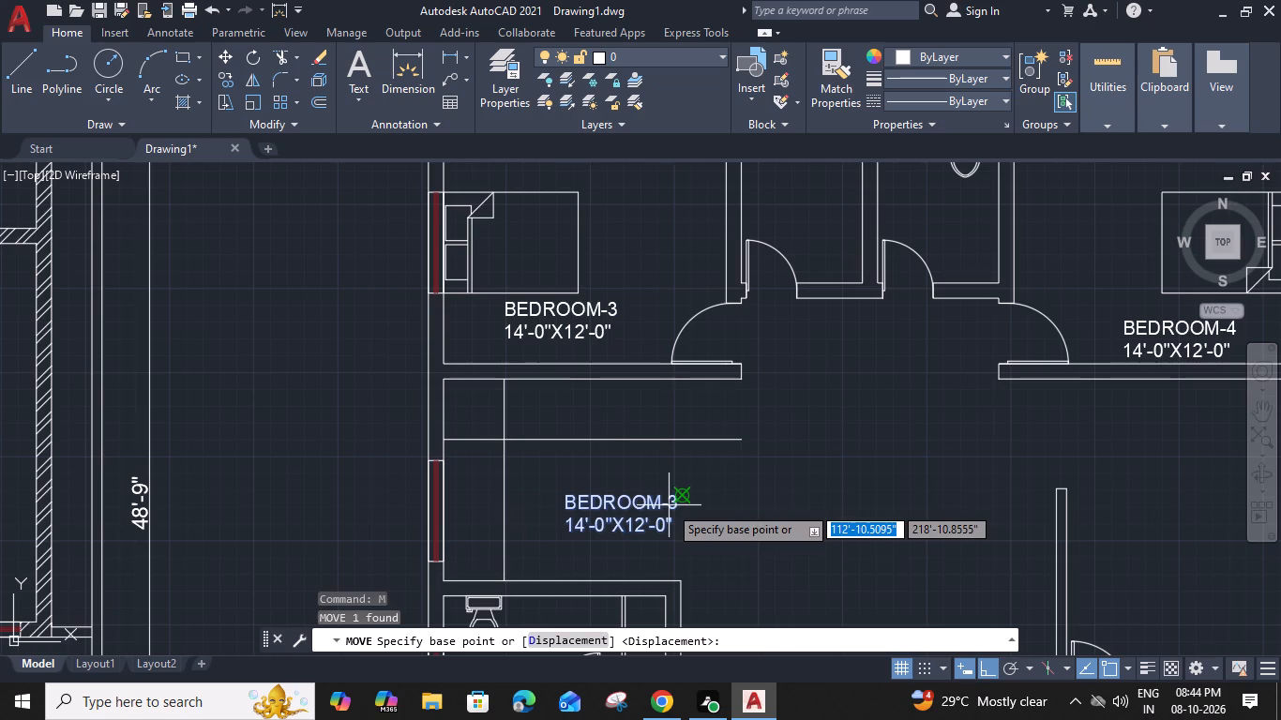
pyautogui.click(684, 497)
pyautogui.scroll(-2, 684, 497)
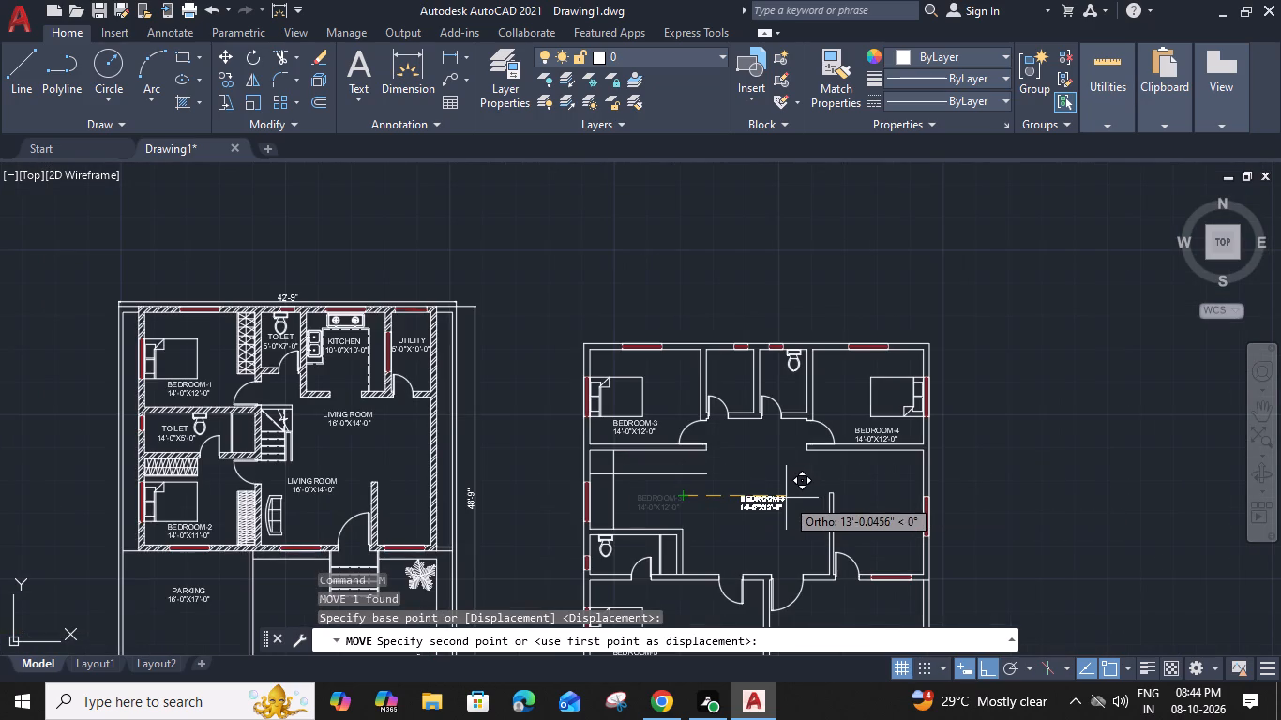
pyautogui.click(784, 498)
# Widen the copied label's text box and replace its room name with FAMILY LOUNGE.
pyautogui.scroll(2, 765, 507)
pyautogui.doubleClick(764, 510)
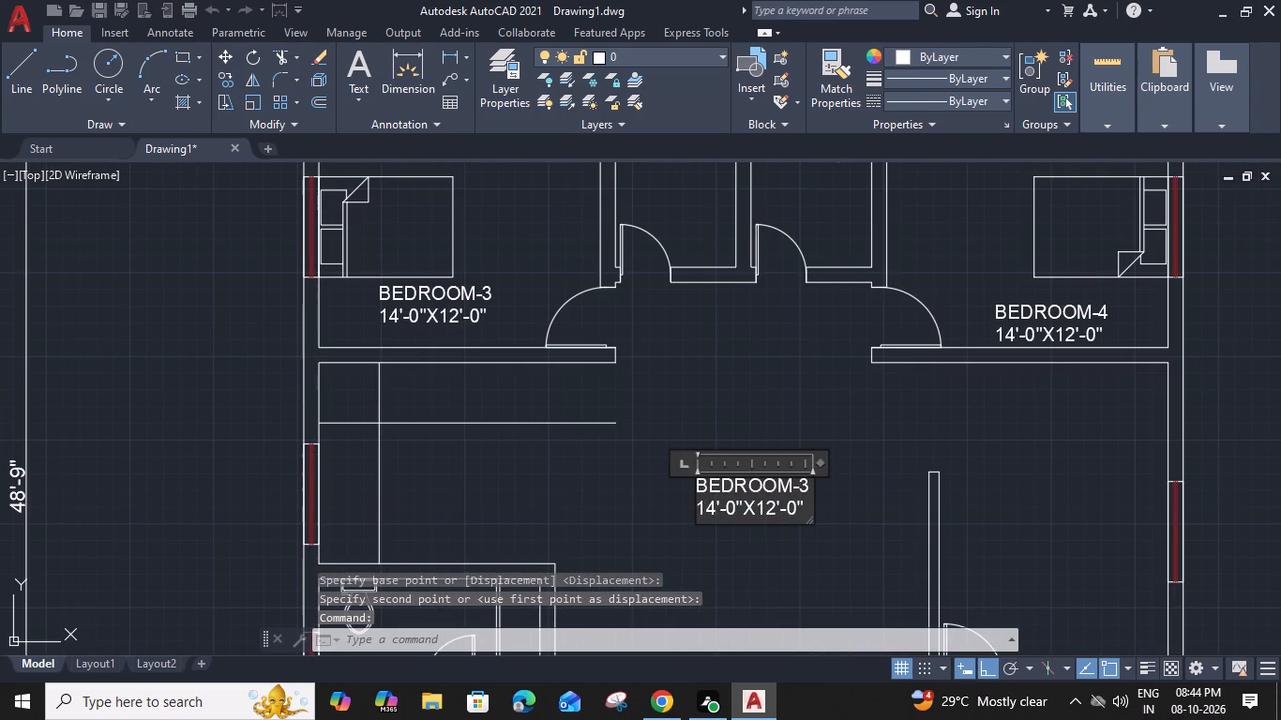
pyautogui.moveTo(821, 462); pyautogui.dragTo(882, 468)
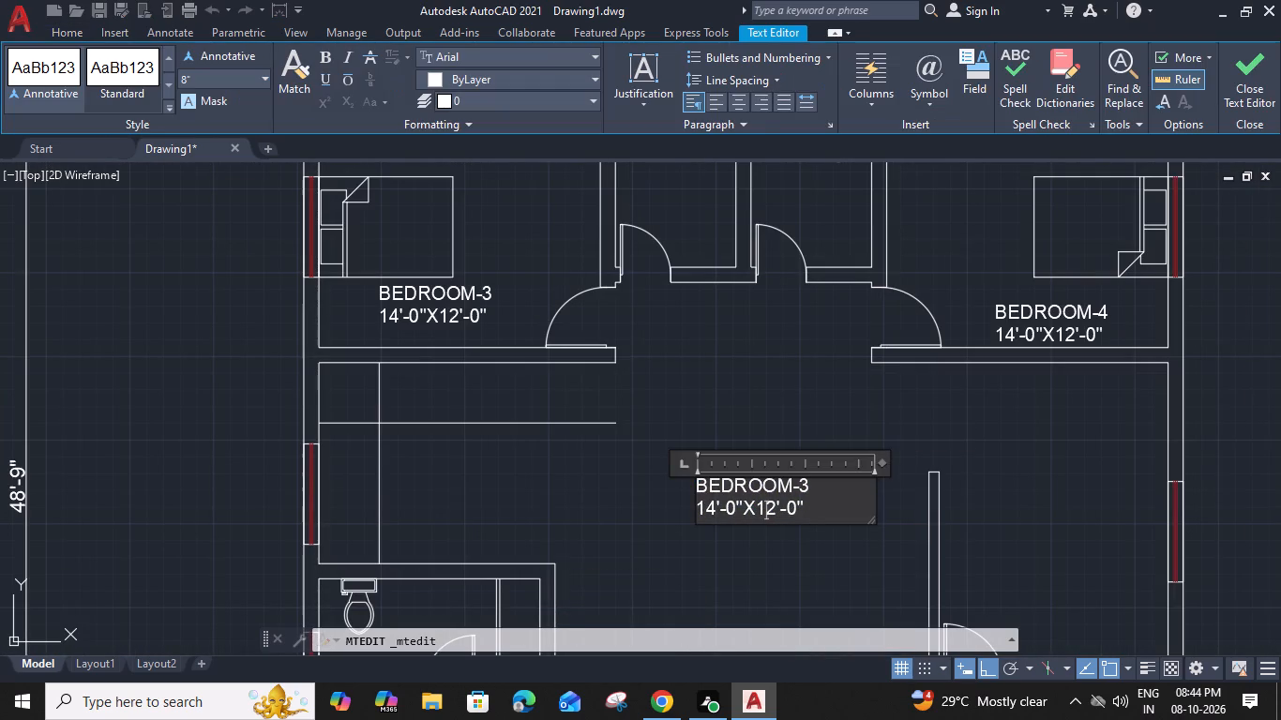
pyautogui.moveTo(834, 540); pyautogui.dragTo(656, 429, button='middle')
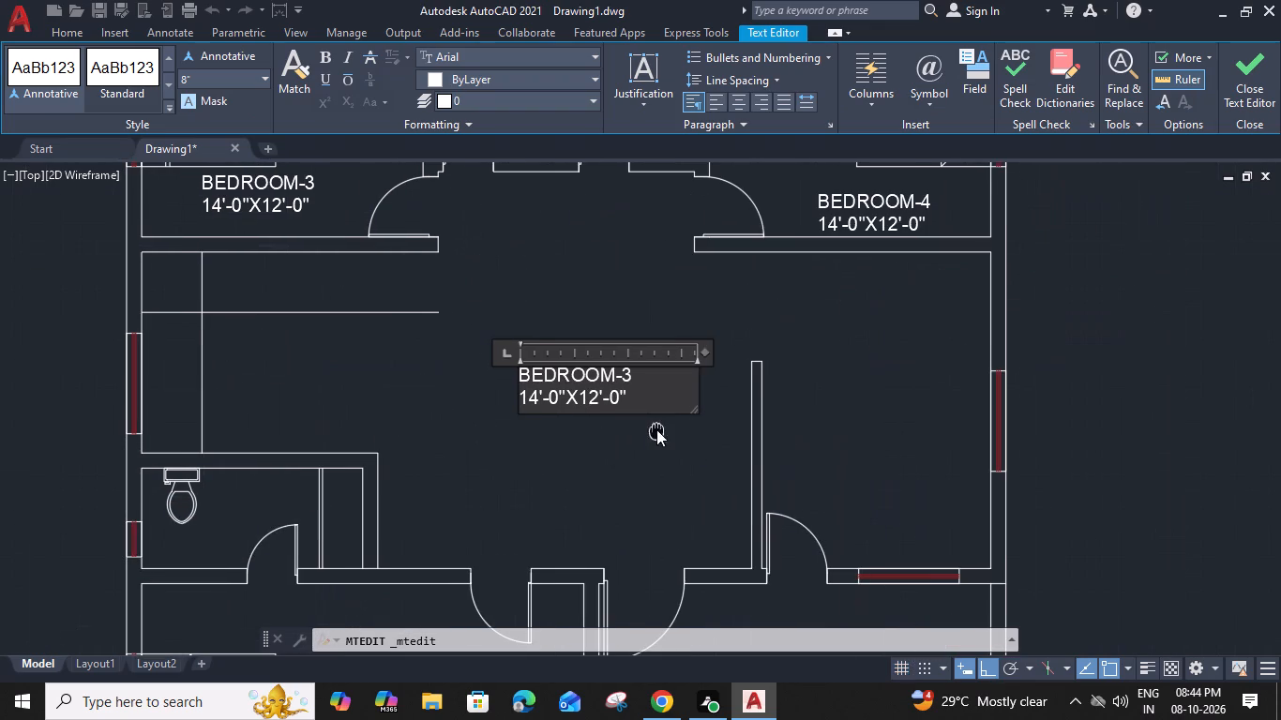
pyautogui.moveTo(634, 382); pyautogui.dragTo(463, 391)
pyautogui.moveTo(629, 373); pyautogui.dragTo(616, 375)
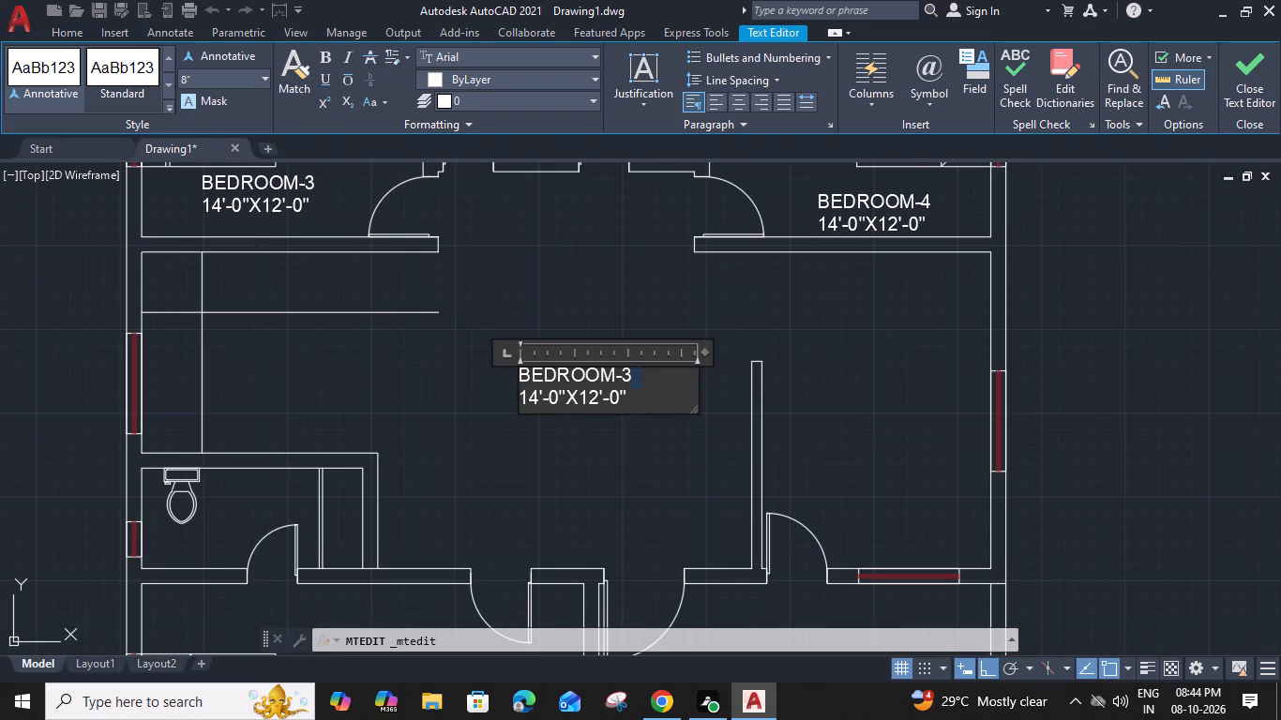
pyautogui.moveTo(616, 375); pyautogui.dragTo(493, 382)
pyautogui.press('f')
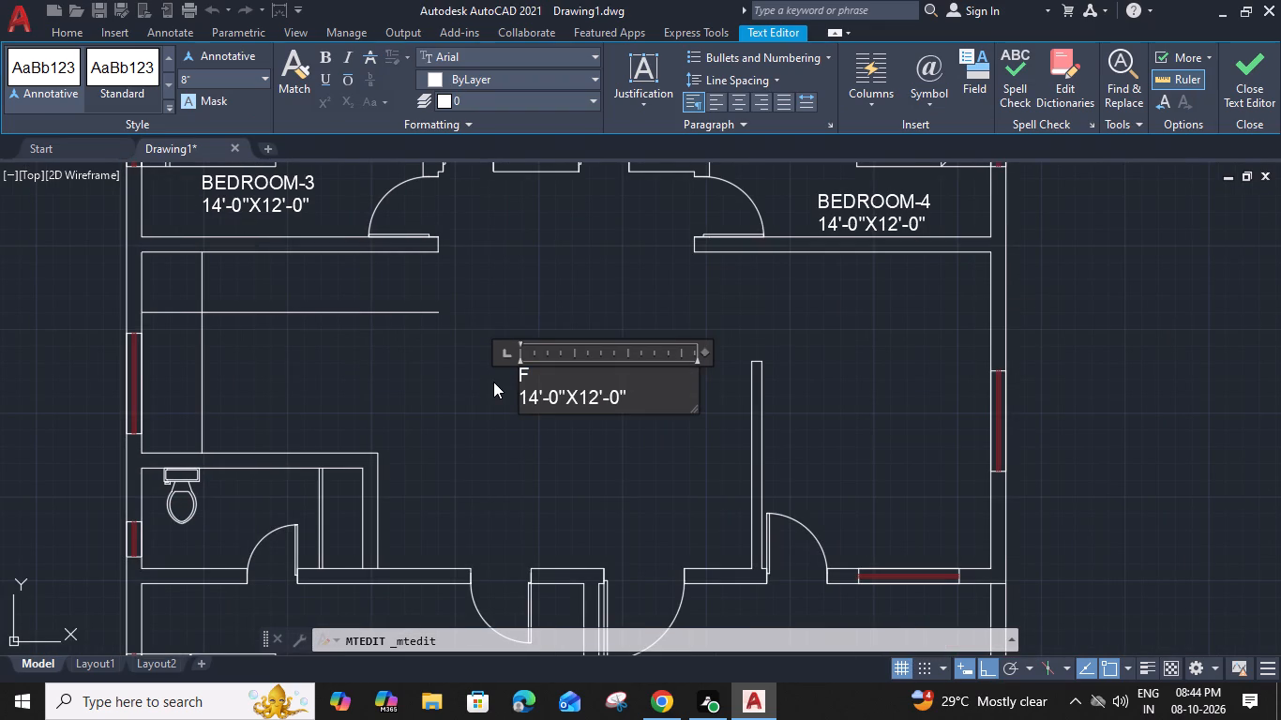
pyautogui.write('AMIL')
pyautogui.press('y')
pyautogui.press('space')
pyautogui.press('l')
pyautogui.write('OUN')
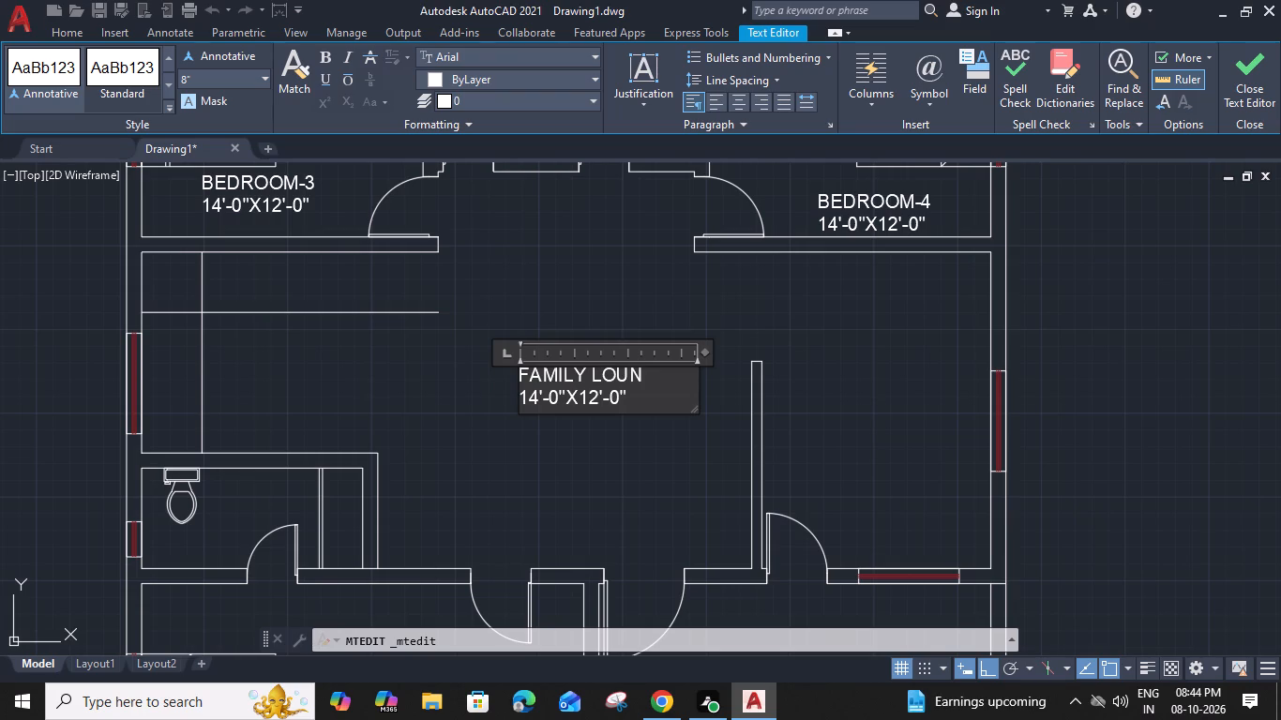
pyautogui.write('GE')
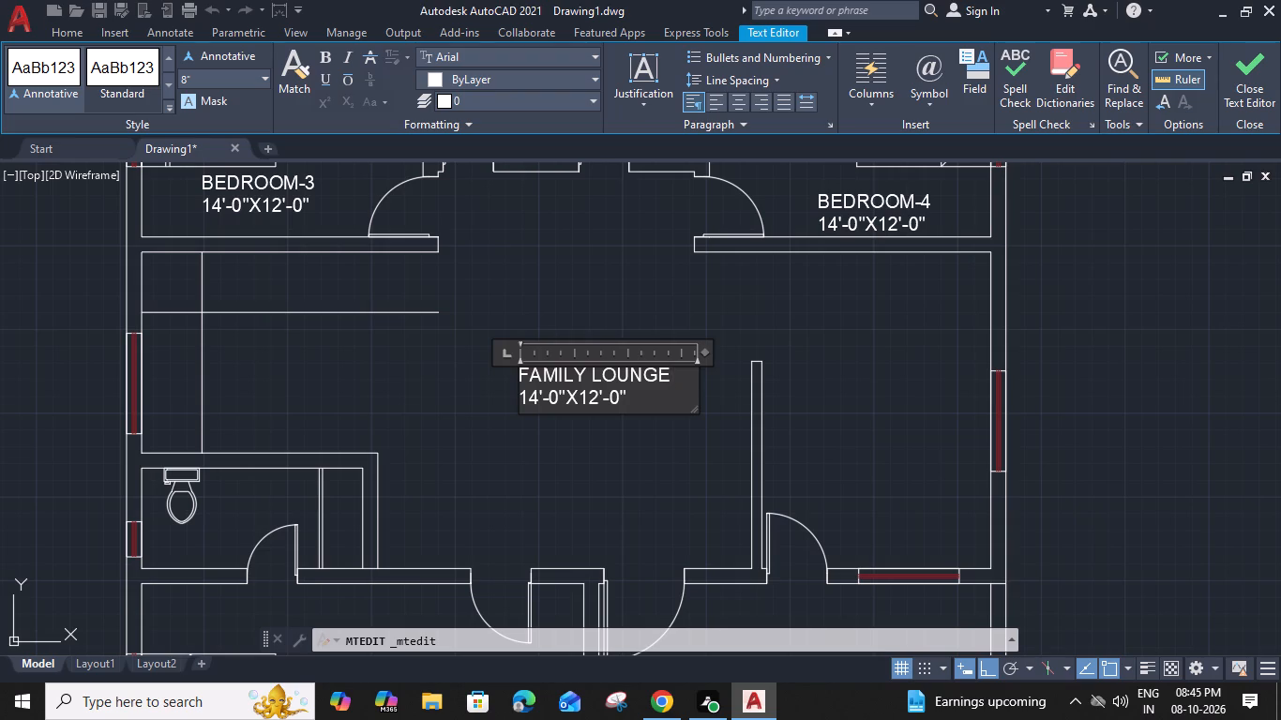
# Set the FAMILY LOUNGE label's size to 14'-0"X16'-0", narrow its text box to fit, and indent the size line to centre it.
pyautogui.click(593, 399)
pyautogui.press('6')
pyautogui.moveTo(701, 352); pyautogui.dragTo(676, 356)
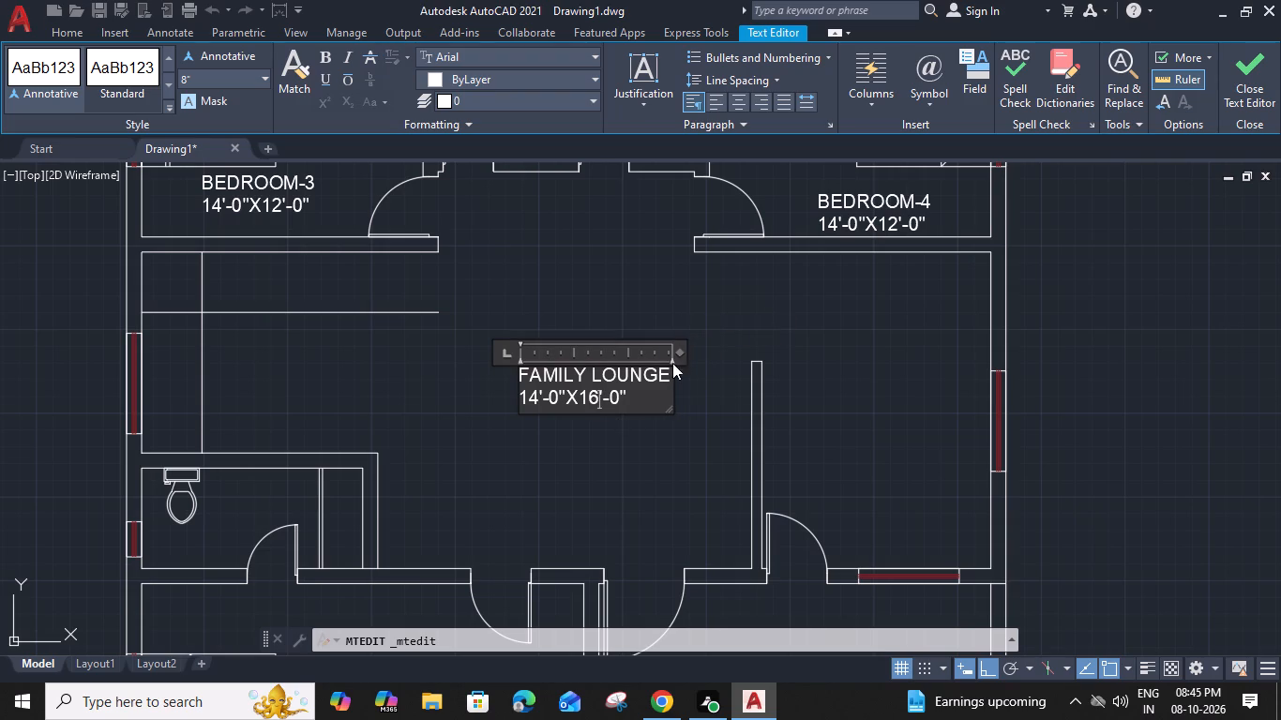
pyautogui.click(523, 395)
pyautogui.press('space')
pyautogui.press('space')
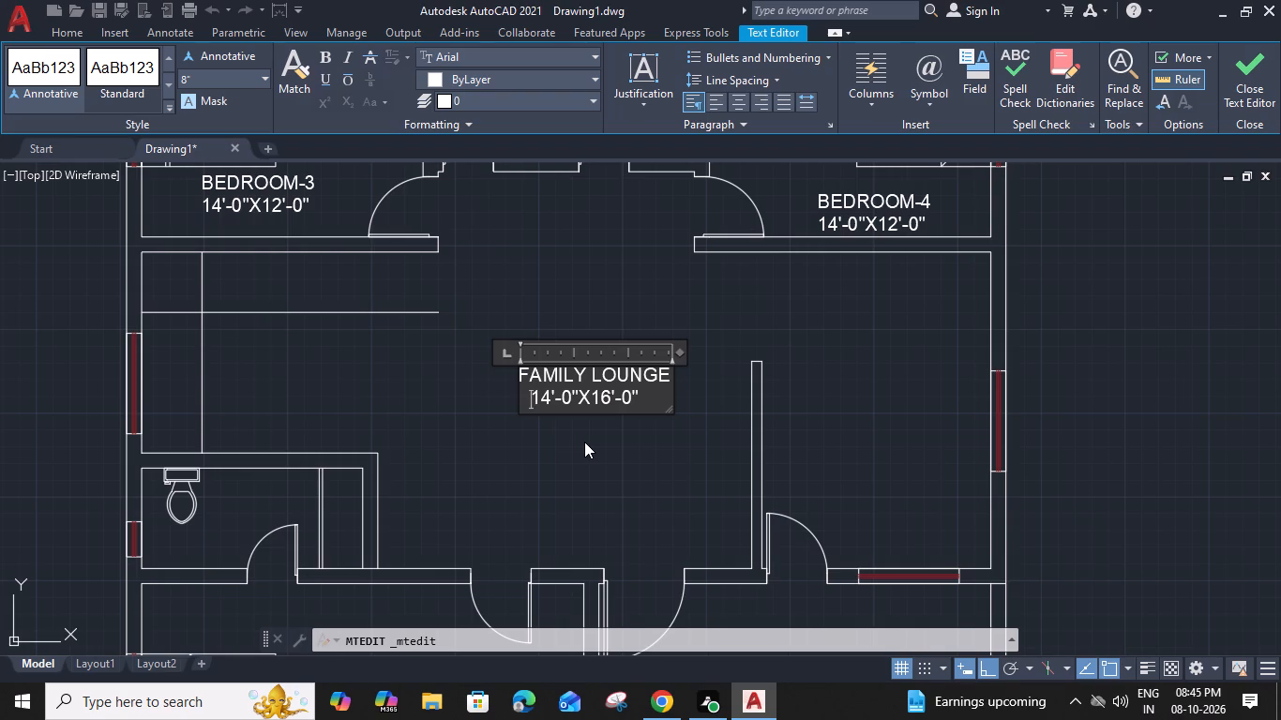
pyautogui.click(584, 442)
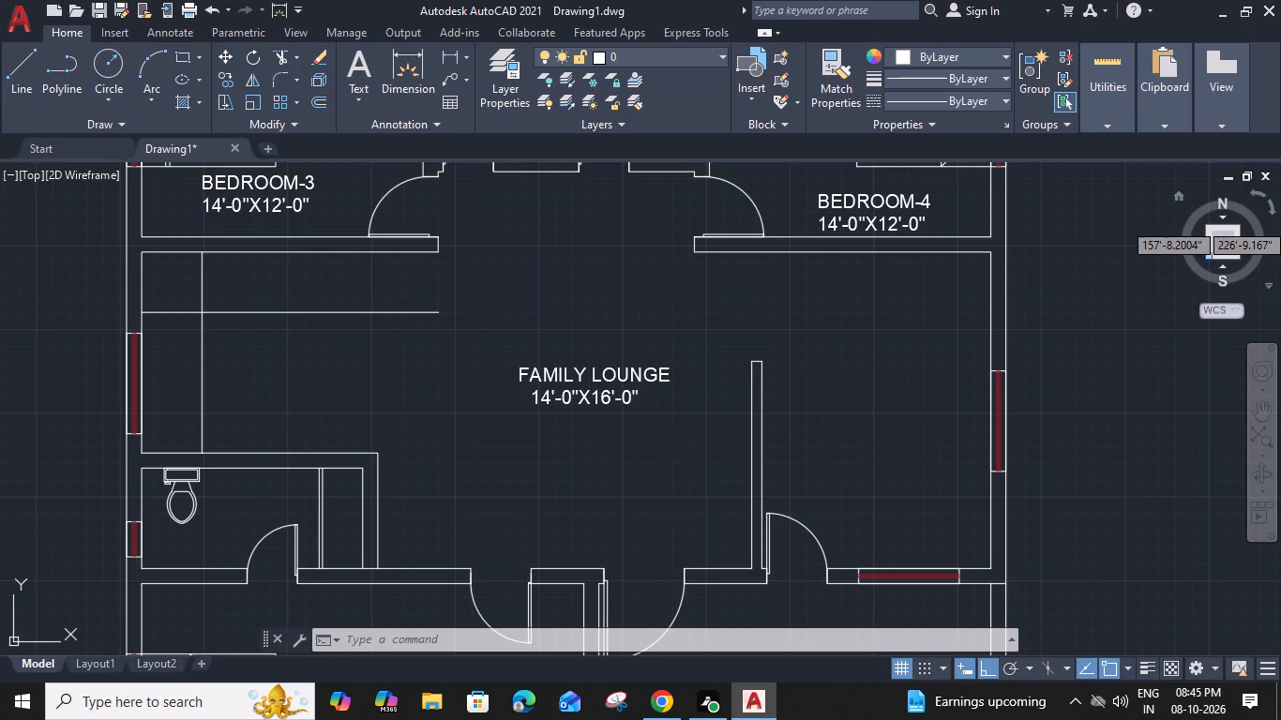
# Copy the BEDROOM-3 label into the small room just east of BEDROOM-3.
pyautogui.moveTo(662, 389); pyautogui.dragTo(699, 601, button='middle')
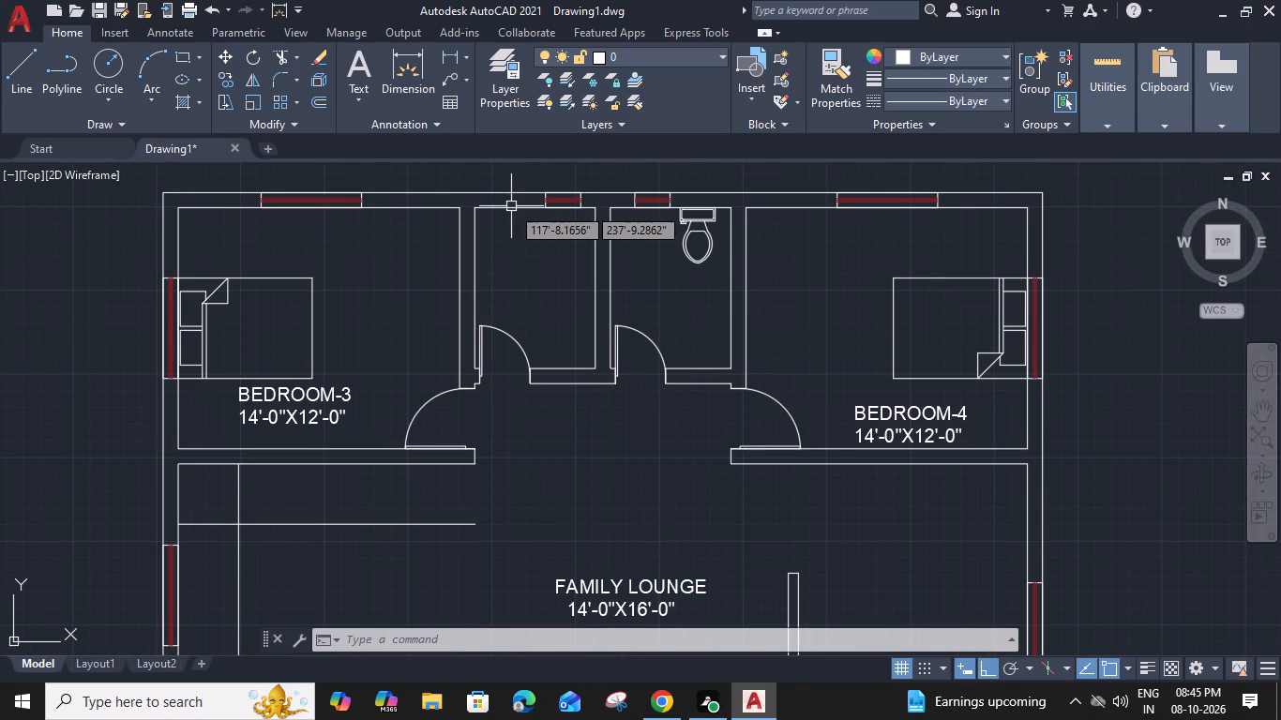
pyautogui.click(253, 409)
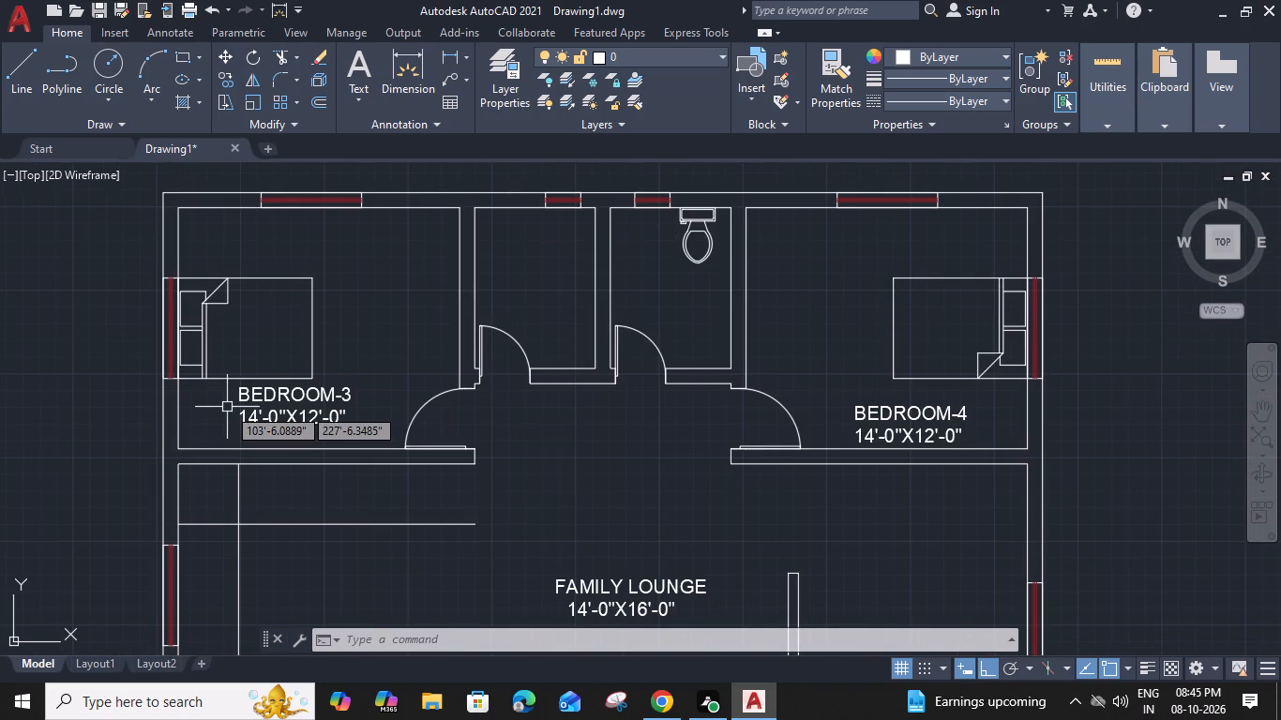
pyautogui.write('CO')
pyautogui.press('space')
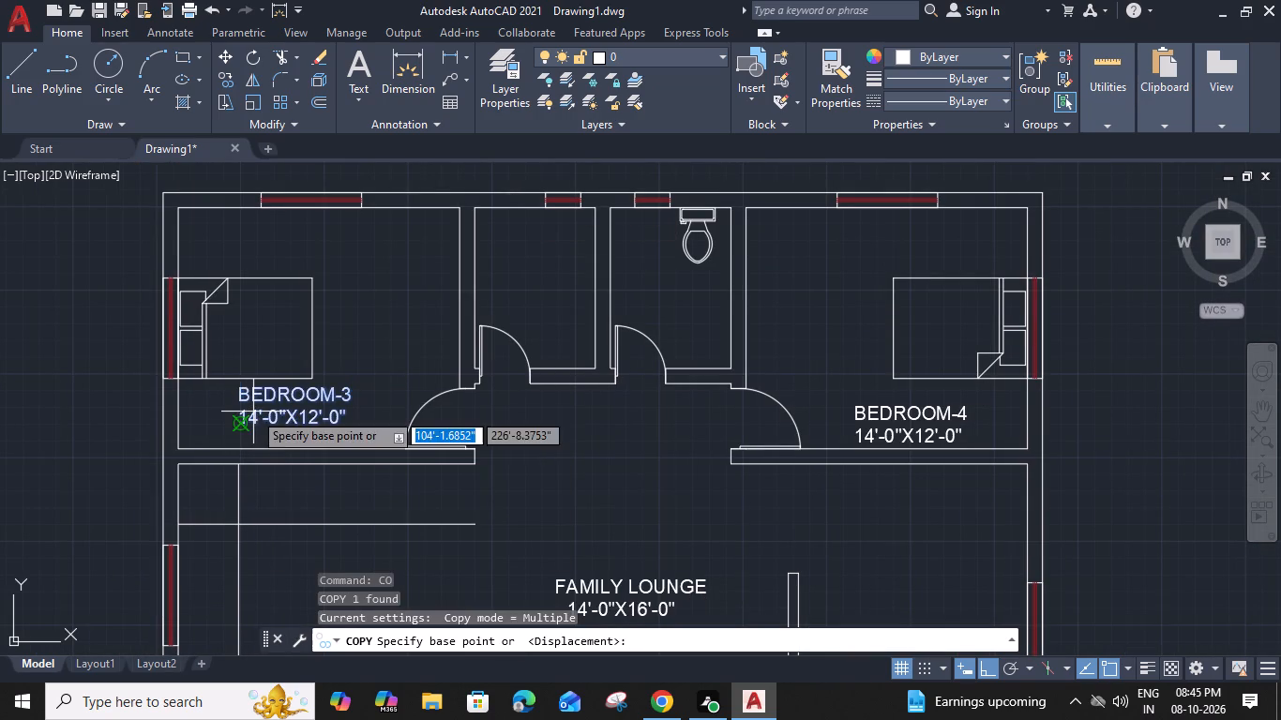
pyautogui.click(294, 447)
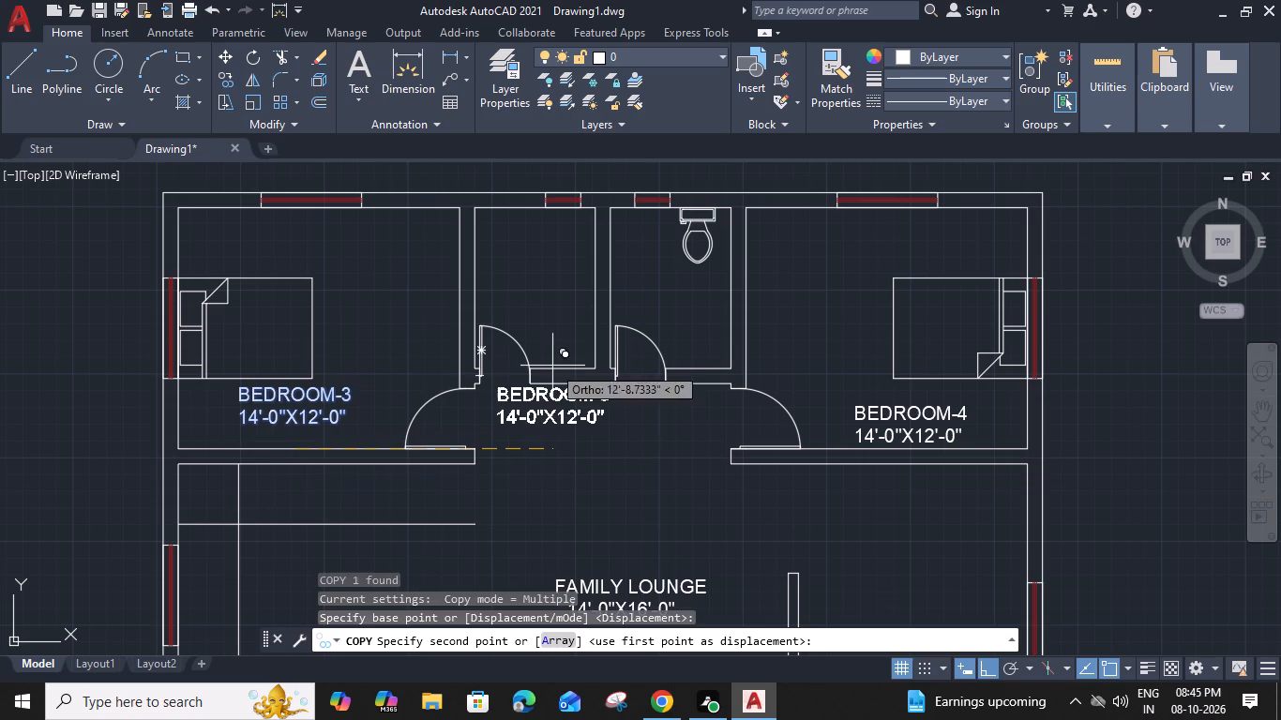
pyautogui.click(555, 367)
pyautogui.press('Escape')
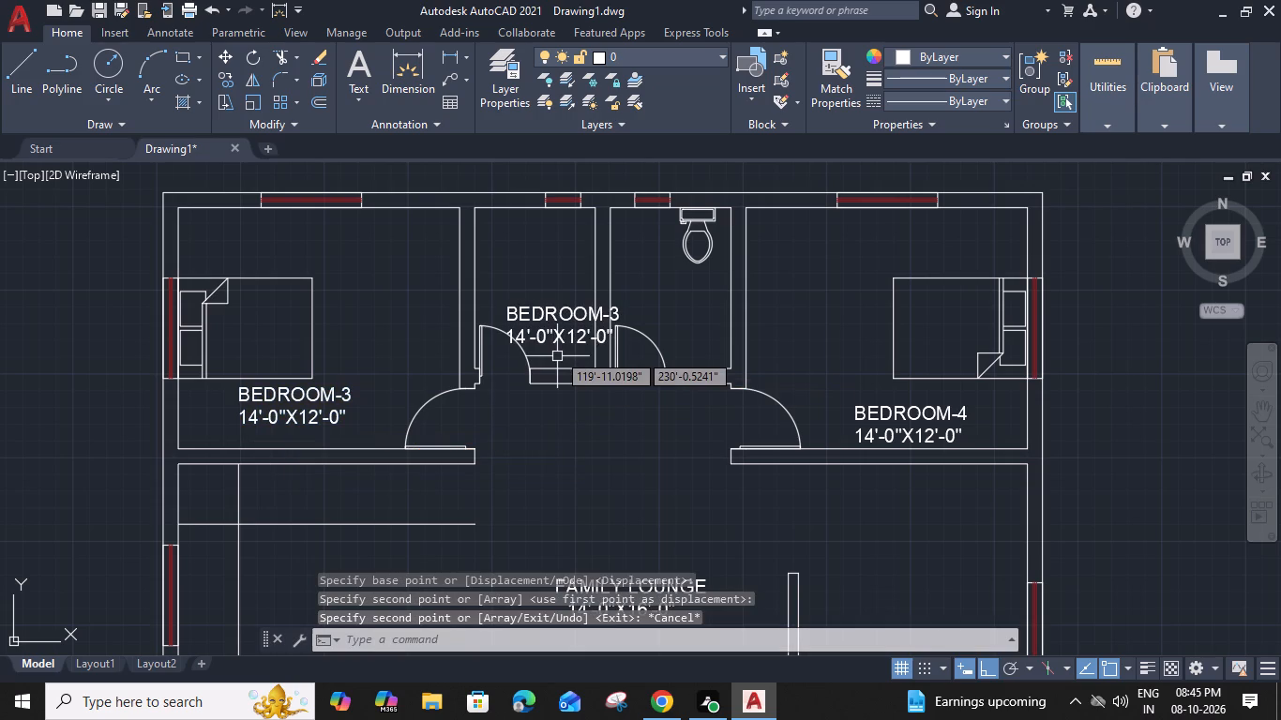
# Move the copied label north clear of the door swing, and west to the small room's west wall.
pyautogui.click(550, 312)
pyautogui.write('M')
pyautogui.press('space')
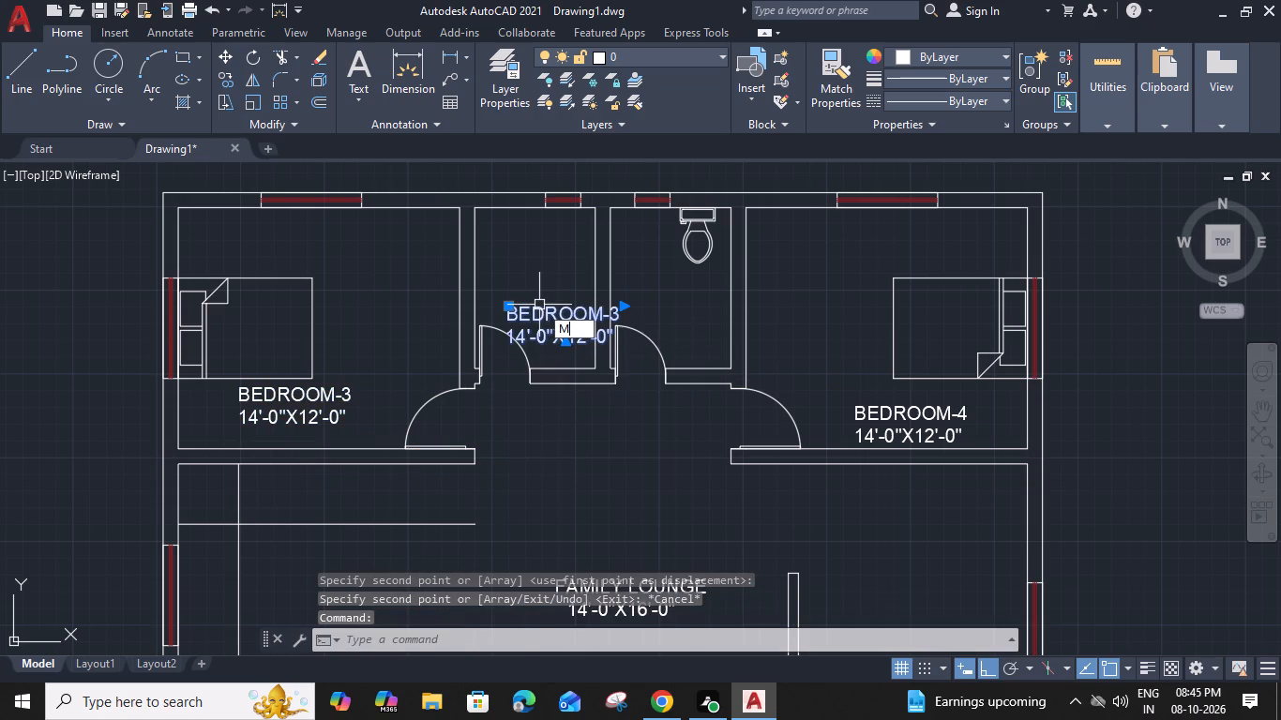
pyautogui.click(505, 305)
pyautogui.click(505, 257)
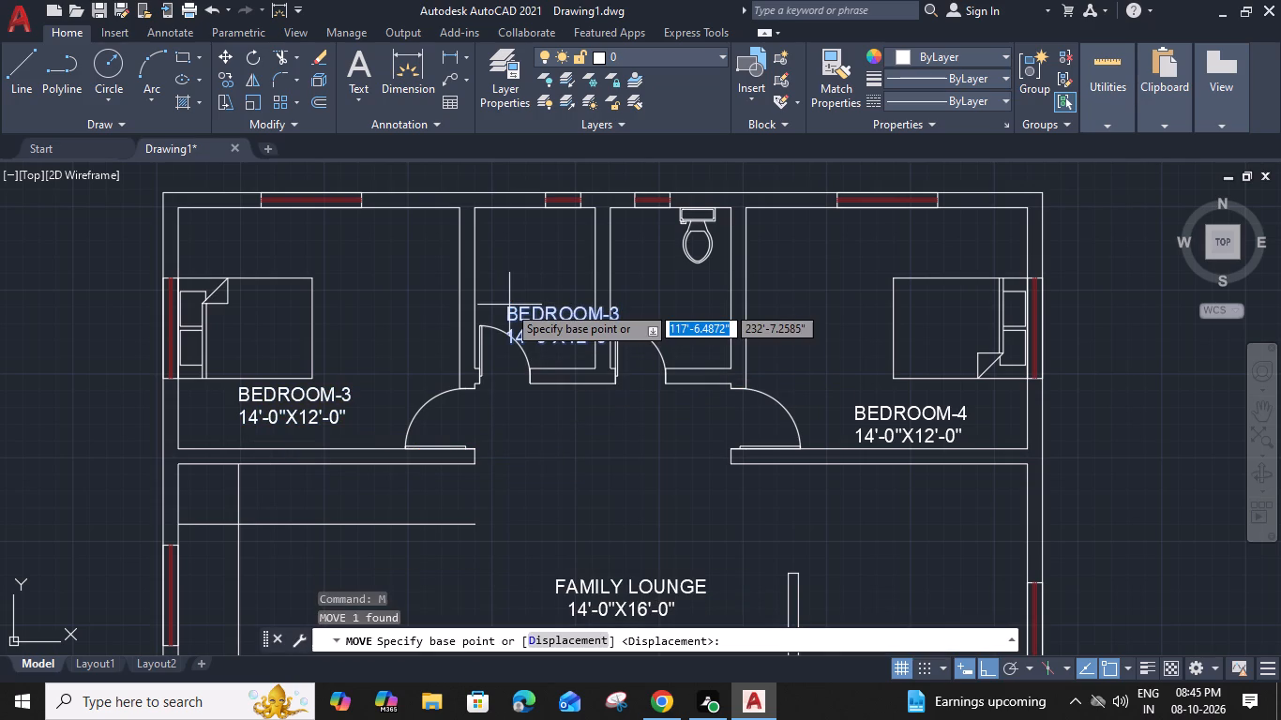
pyautogui.click(509, 276)
pyautogui.write('M')
pyautogui.press('space')
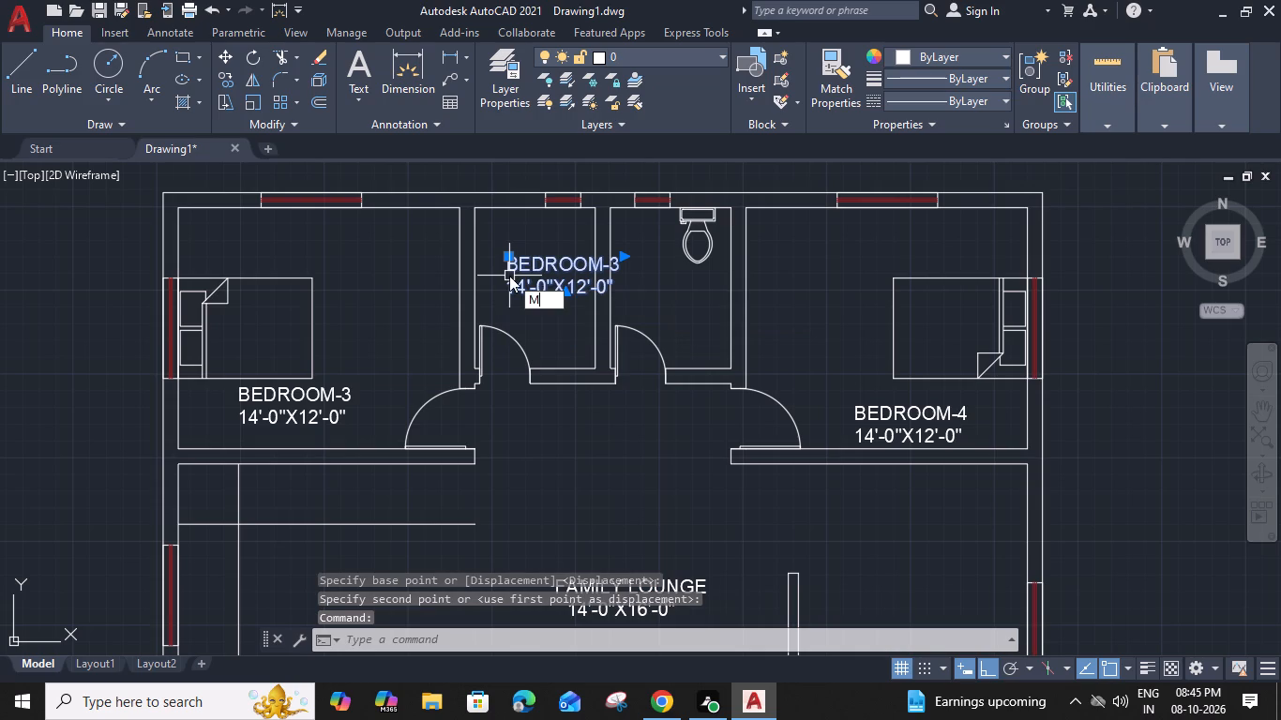
pyautogui.click(510, 295)
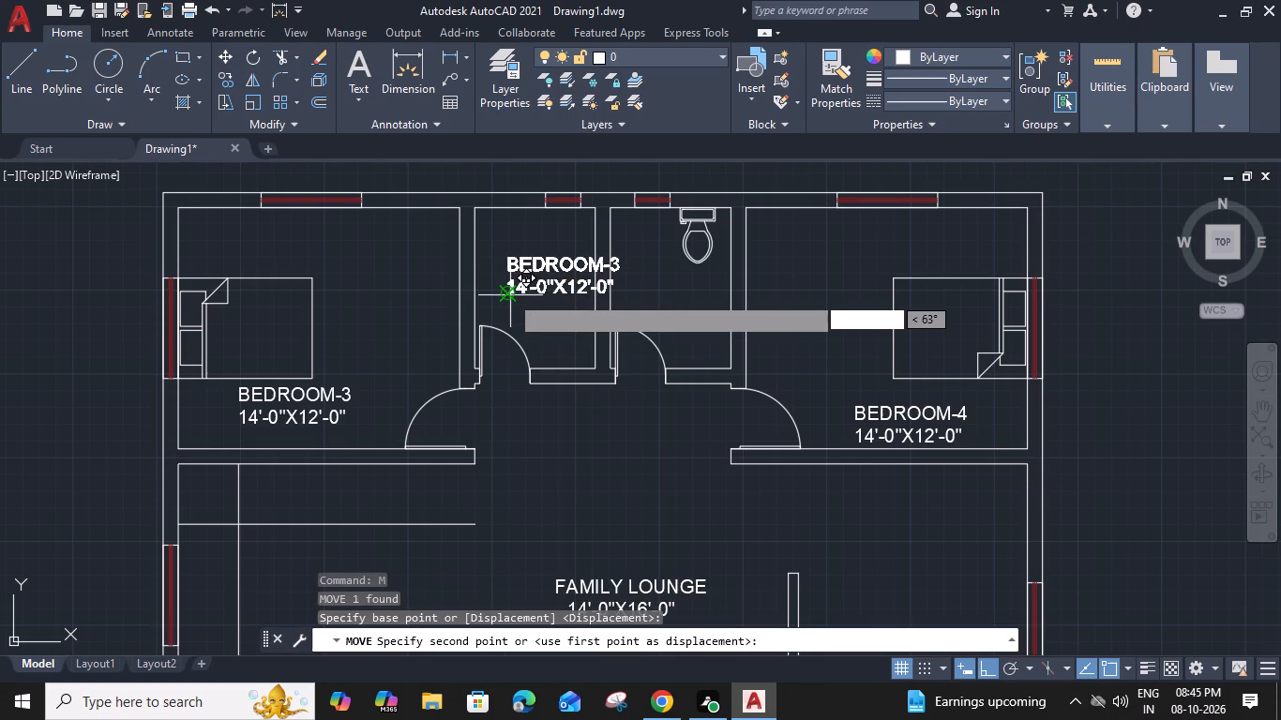
pyautogui.click(483, 297)
# Change the copied label's room name to DRESS and its size to 6'-0"X8'-0".
pyautogui.scroll(2, 550, 277)
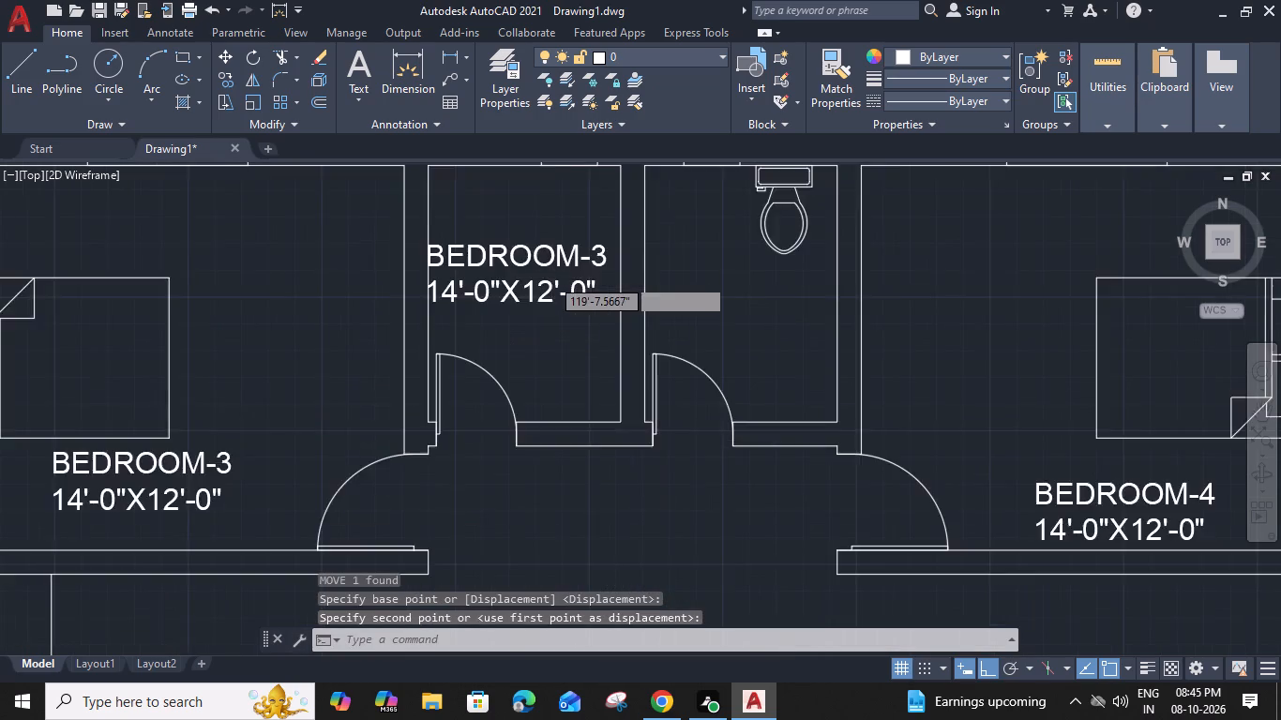
pyautogui.doubleClick(555, 251)
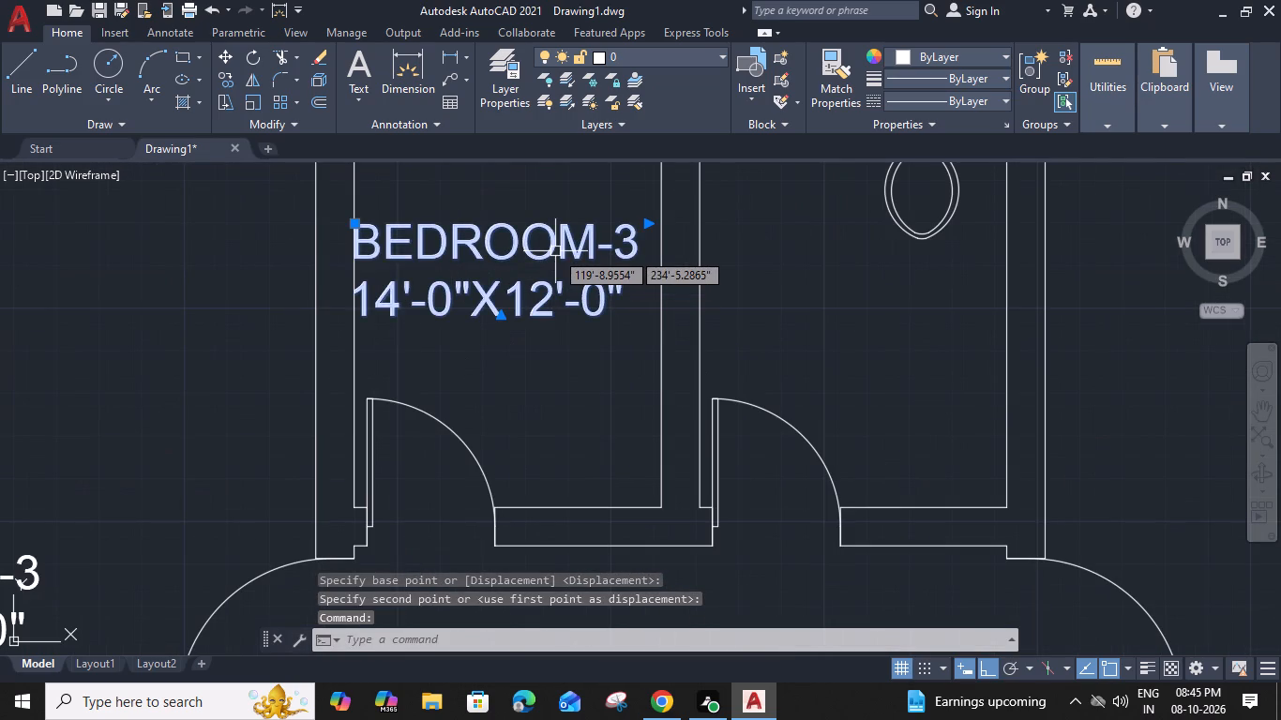
pyautogui.moveTo(621, 270); pyautogui.dragTo(652, 323, button='middle')
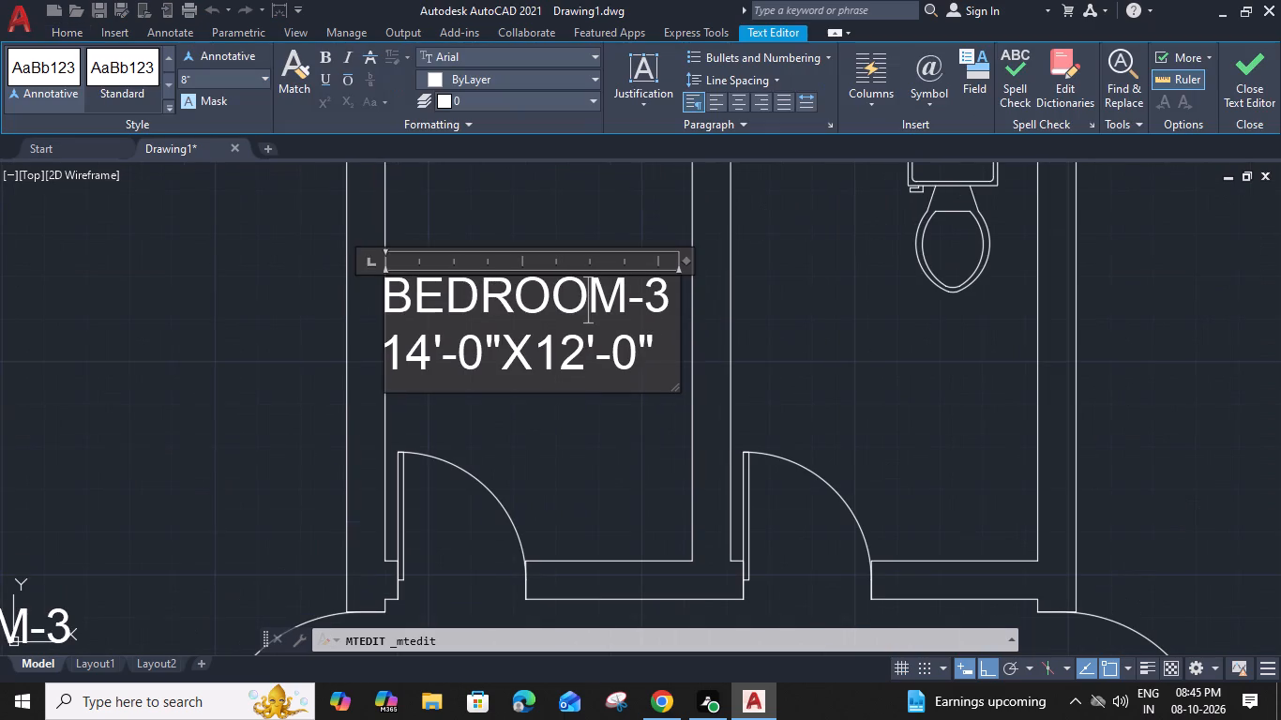
pyautogui.moveTo(666, 305); pyautogui.dragTo(389, 314)
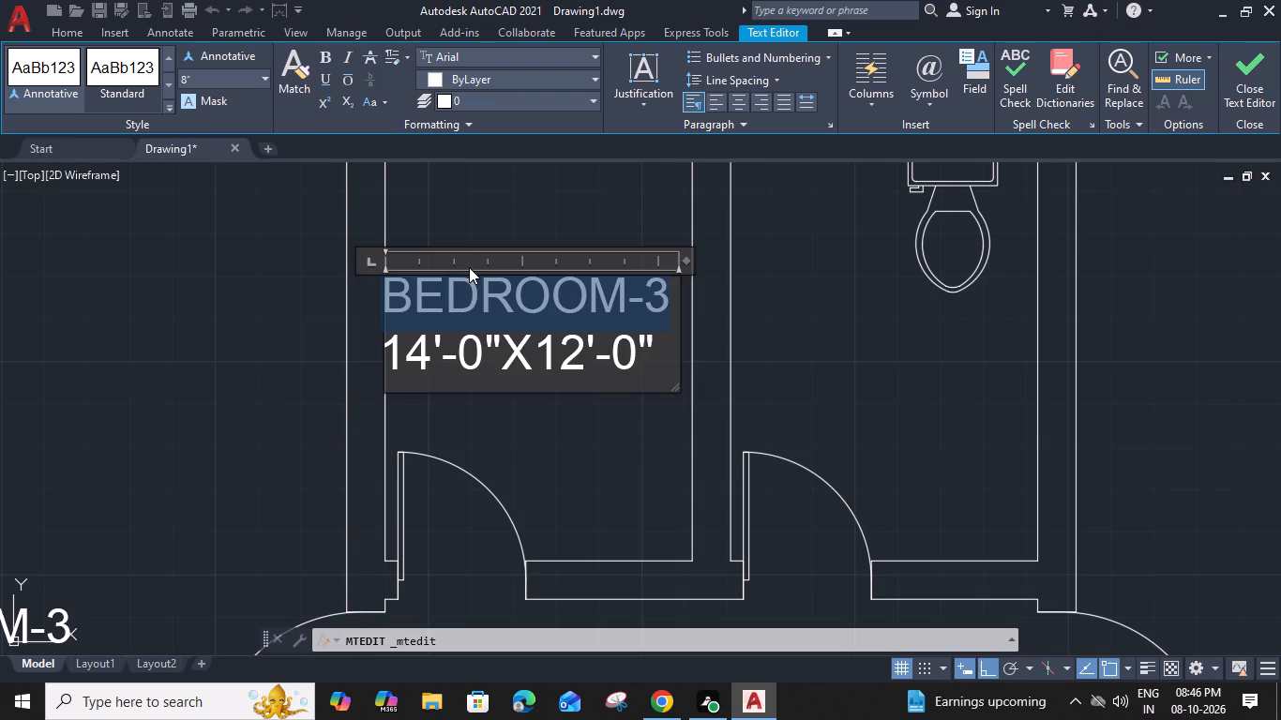
pyautogui.write('DR')
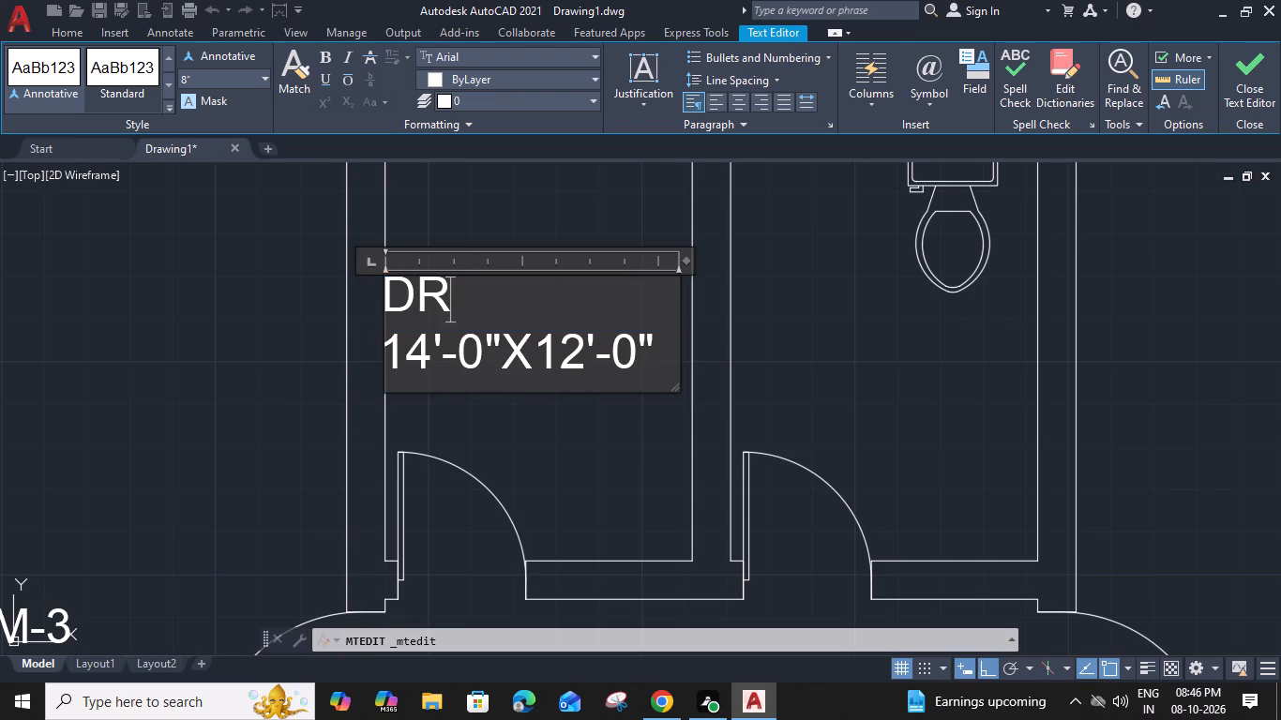
pyautogui.write('ESS')
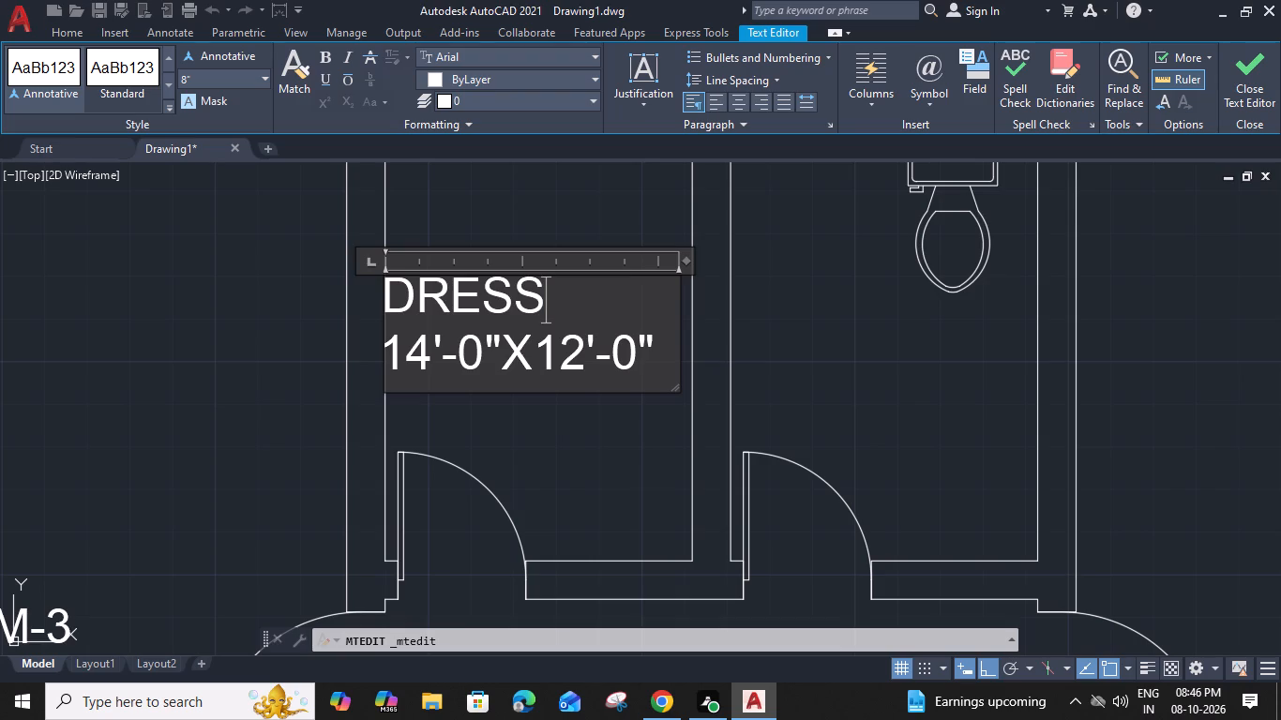
pyautogui.moveTo(427, 354); pyautogui.dragTo(385, 354)
pyautogui.press('6')
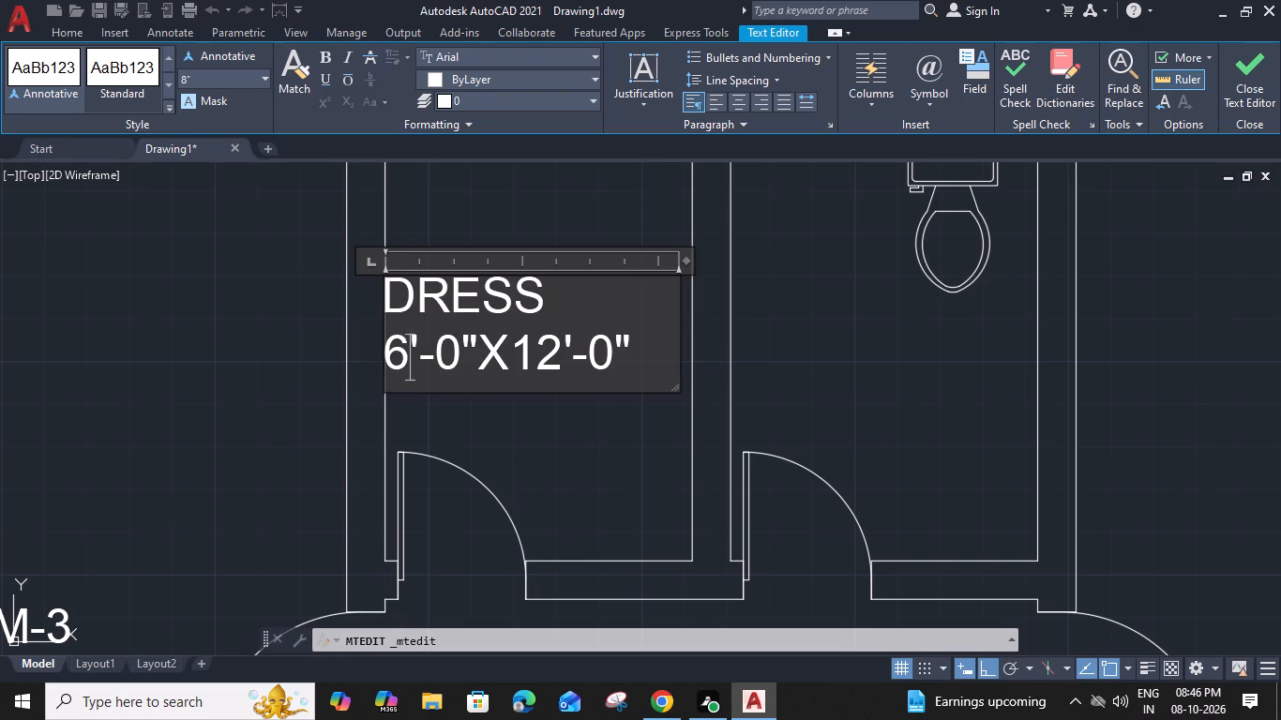
pyautogui.moveTo(559, 362); pyautogui.dragTo(521, 364)
pyautogui.press('8')
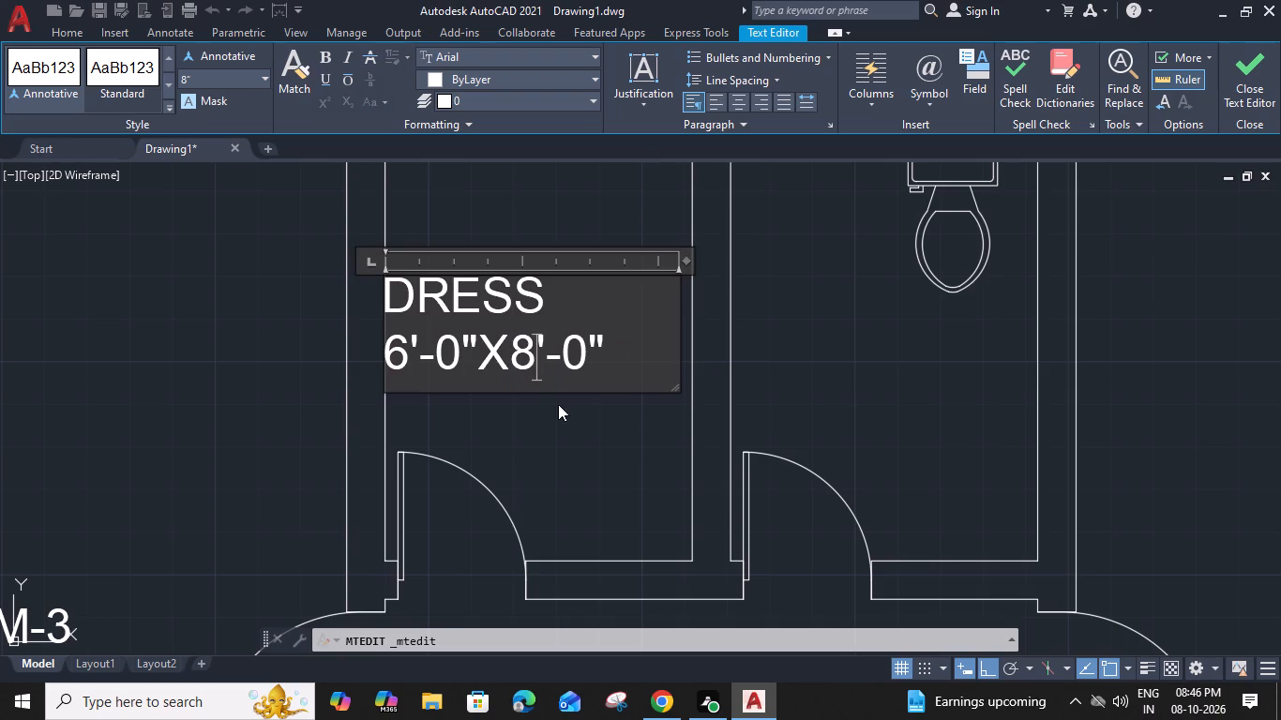
# Narrow the DRESS label's text box to fit and indent the room name to centre it over the size line.
pyautogui.moveTo(683, 259); pyautogui.dragTo(682, 259)
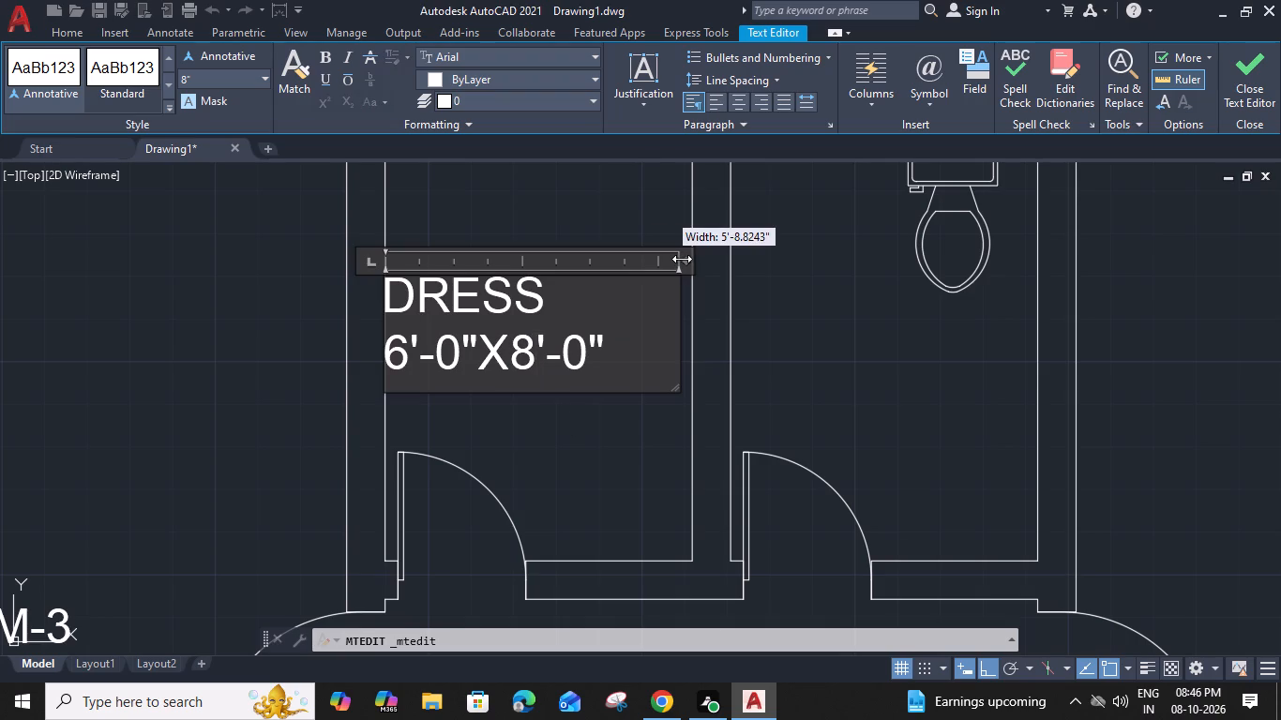
pyautogui.moveTo(682, 259); pyautogui.dragTo(619, 265)
pyautogui.click(387, 295)
pyautogui.press('space')
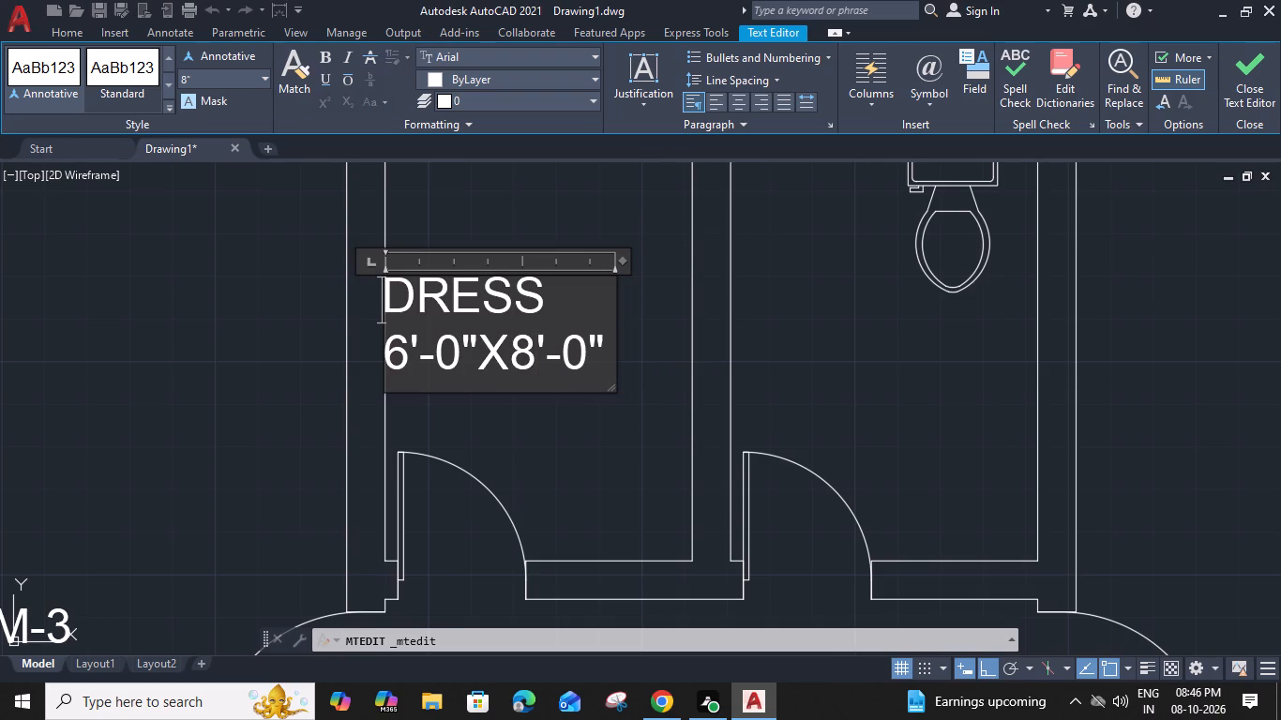
pyautogui.press('space')
pyautogui.click(538, 467)
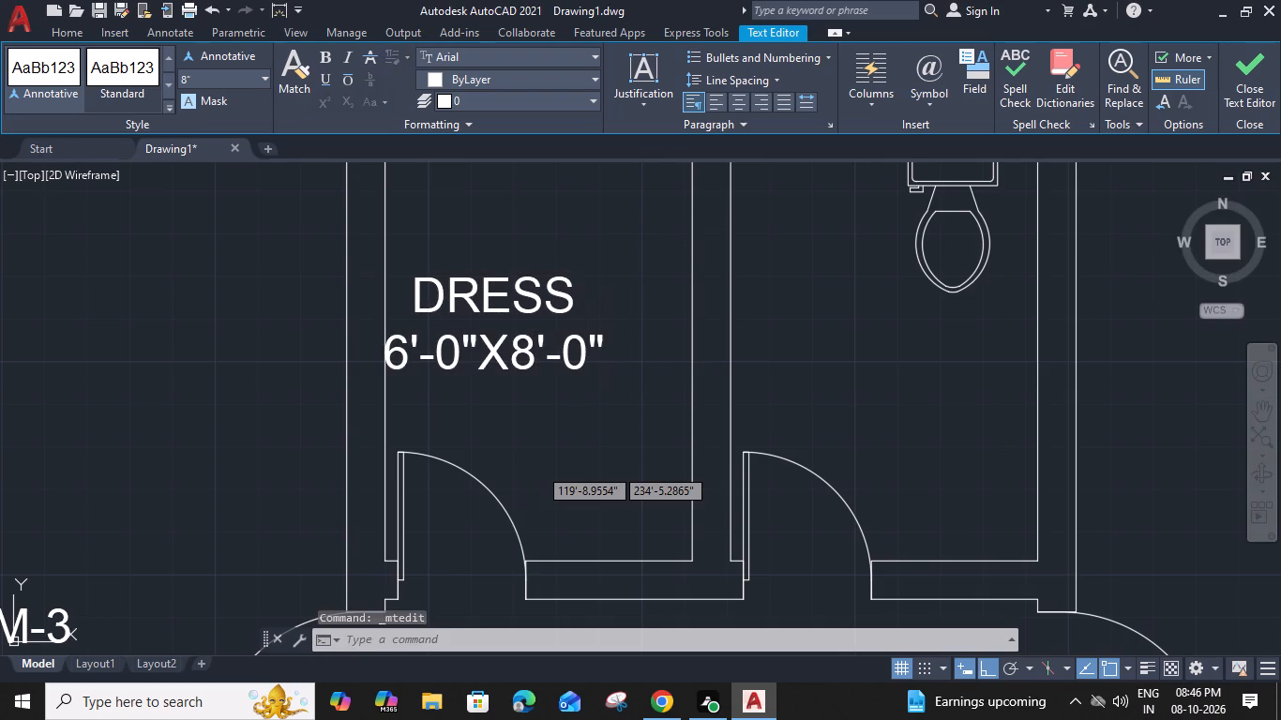
# Move the DRESS label slightly east to centre it between the dressing room's side walls.
pyautogui.click(584, 352)
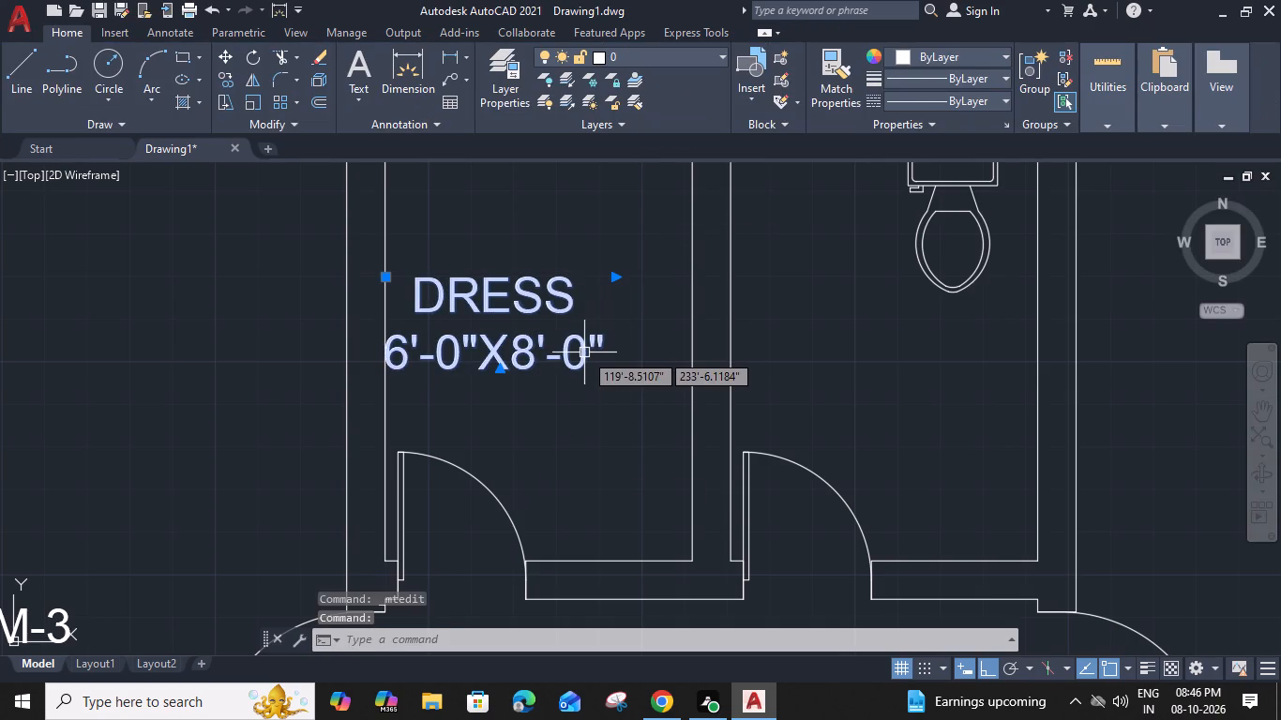
pyautogui.write('M')
pyautogui.press('space')
pyautogui.click(583, 352)
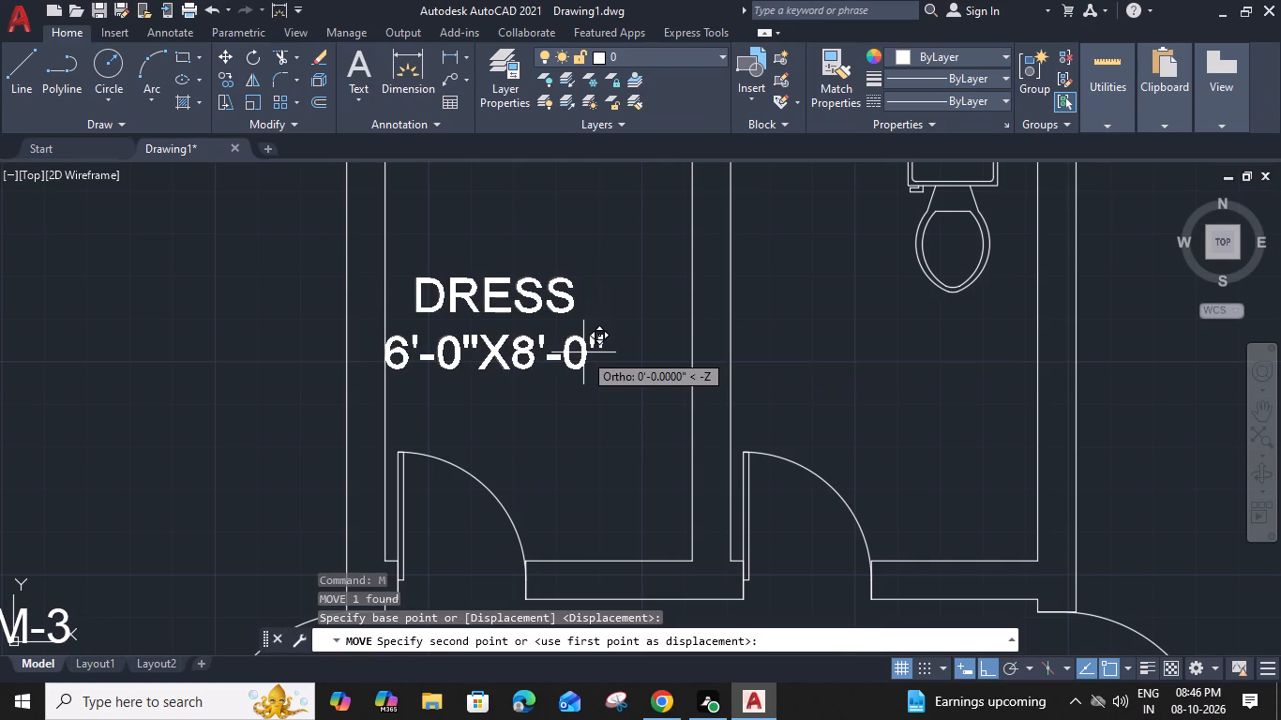
pyautogui.click(630, 358)
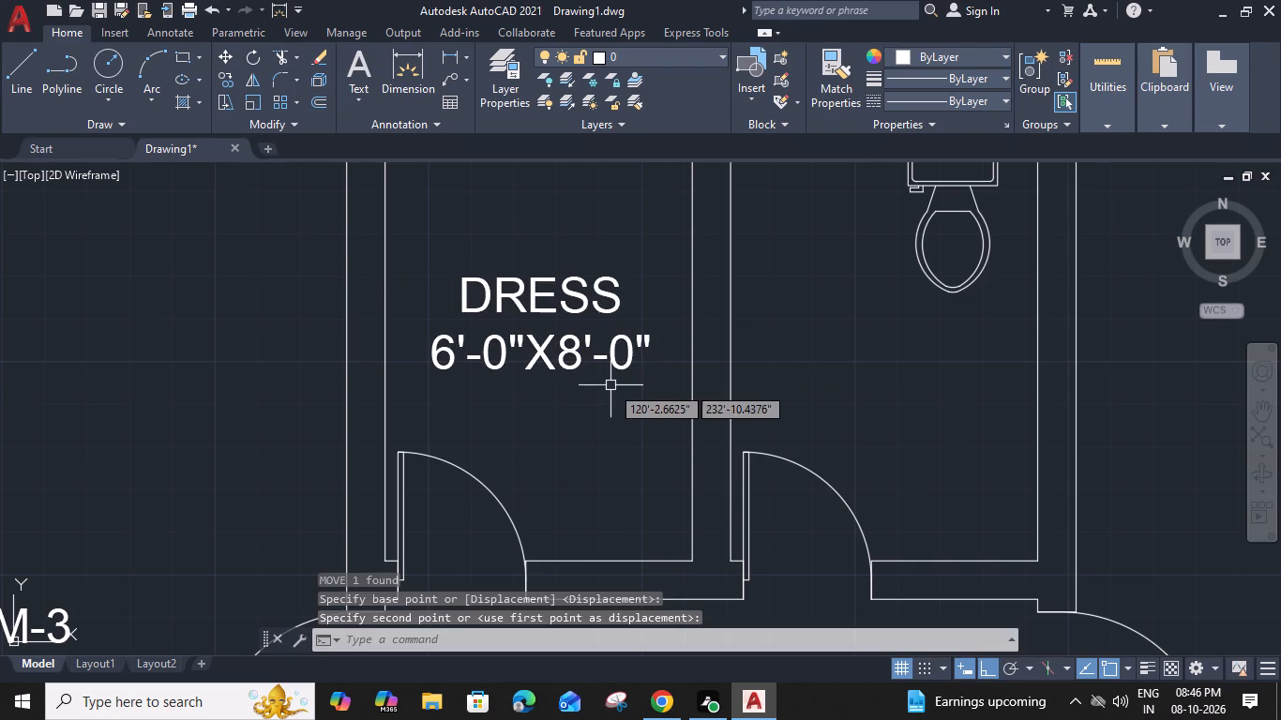
# Measure the dressing room's inside width and length.
pyautogui.write('MEA')
pyautogui.press('space')
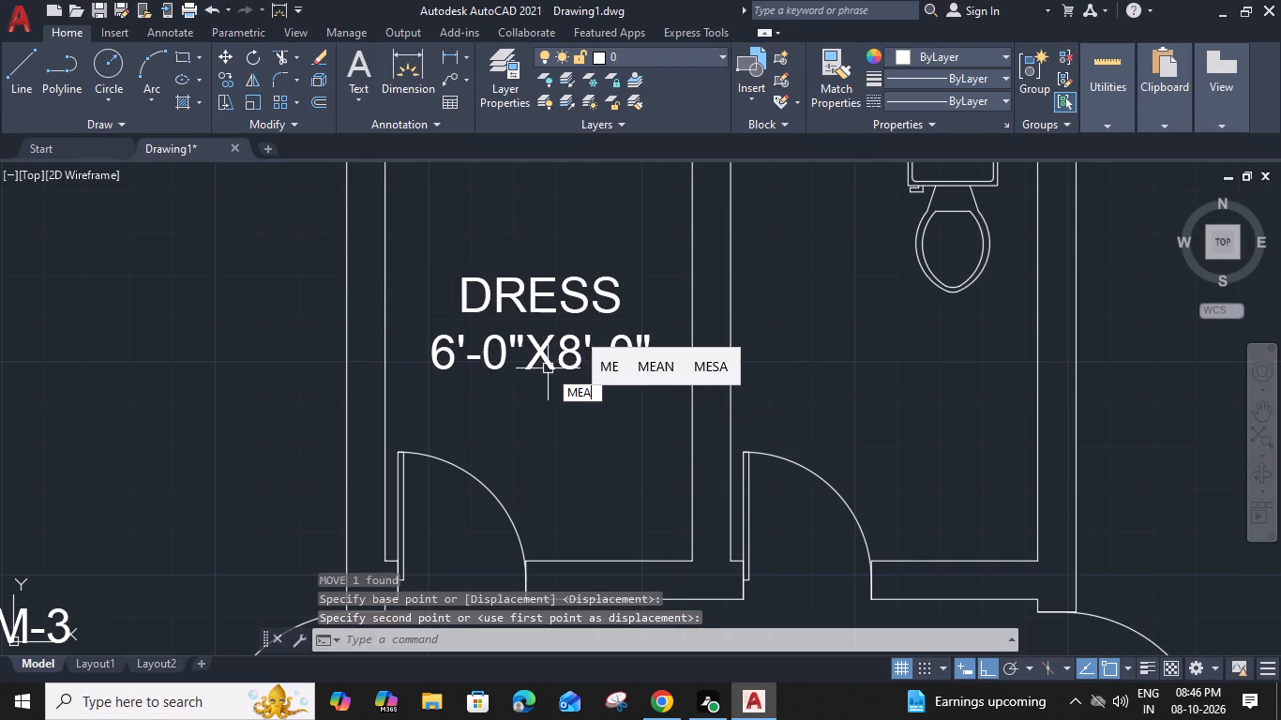
pyautogui.scroll(-1, 565, 384)
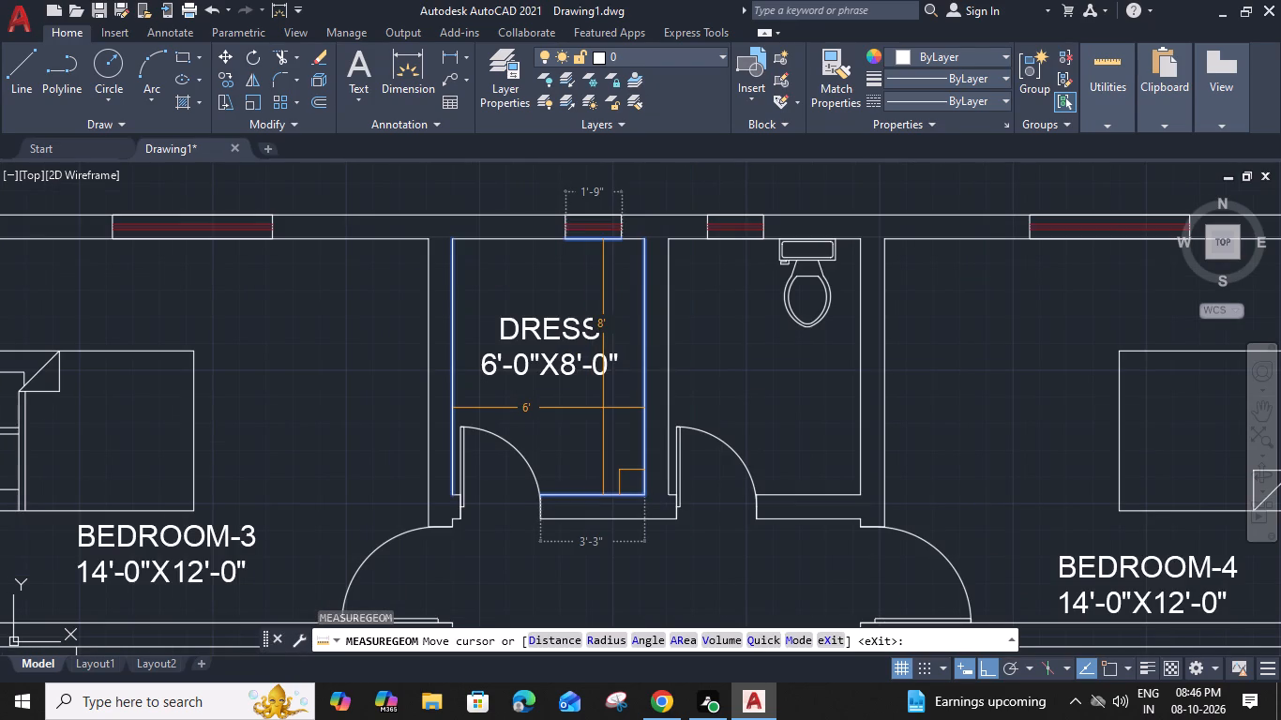
pyautogui.press('Escape')
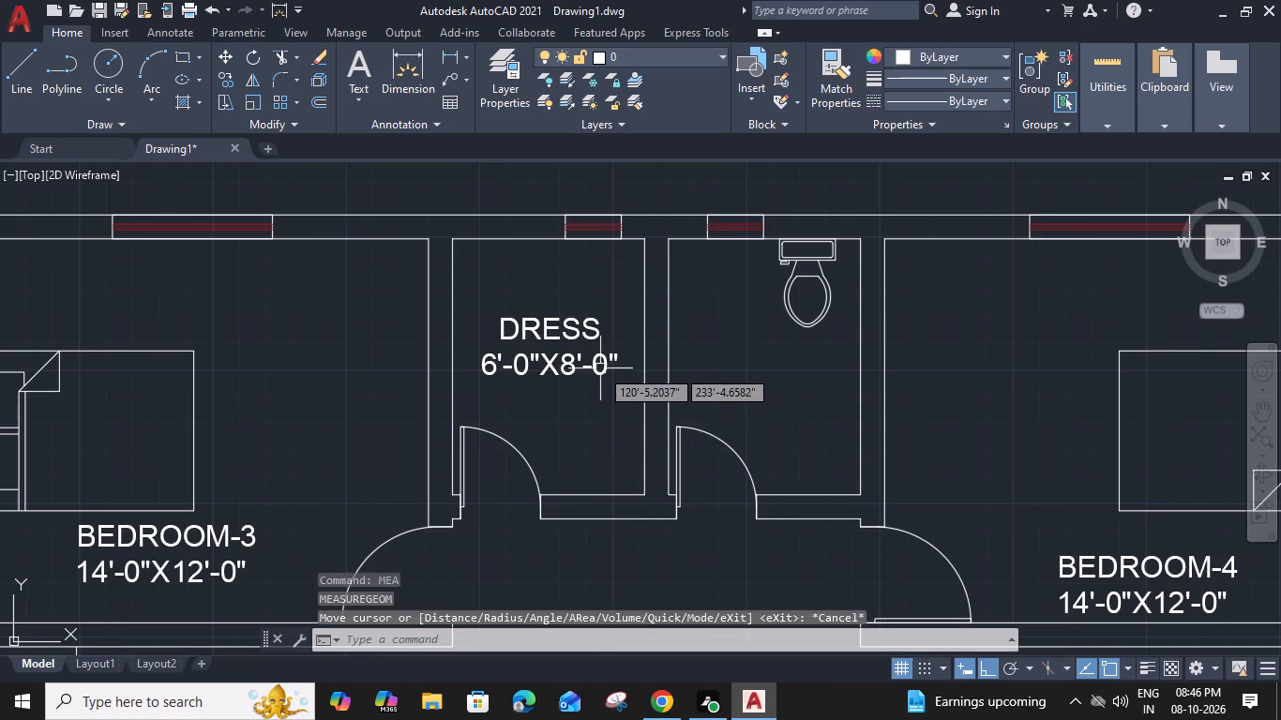
# Copy the DRESS label east into the adjacent toilet room, using the two rooms' west walls as reference points.
pyautogui.click(600, 368)
pyautogui.write('CO')
pyautogui.press('space')
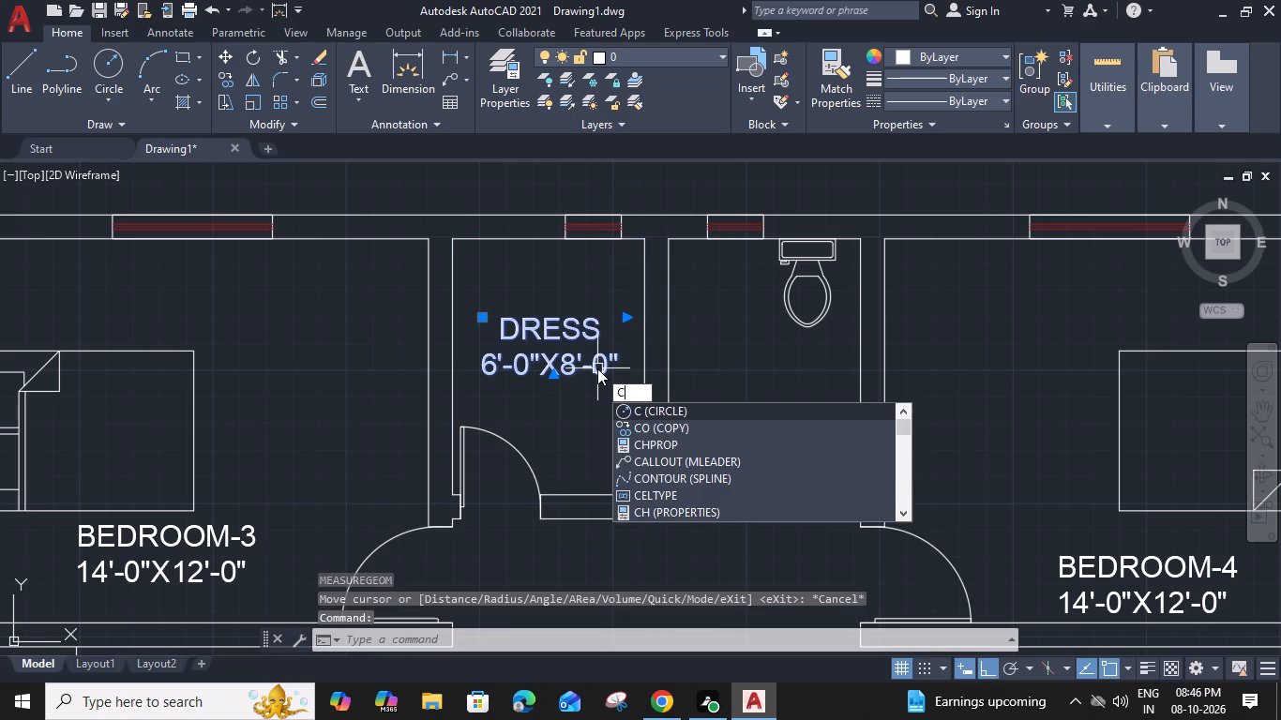
pyautogui.click(450, 364)
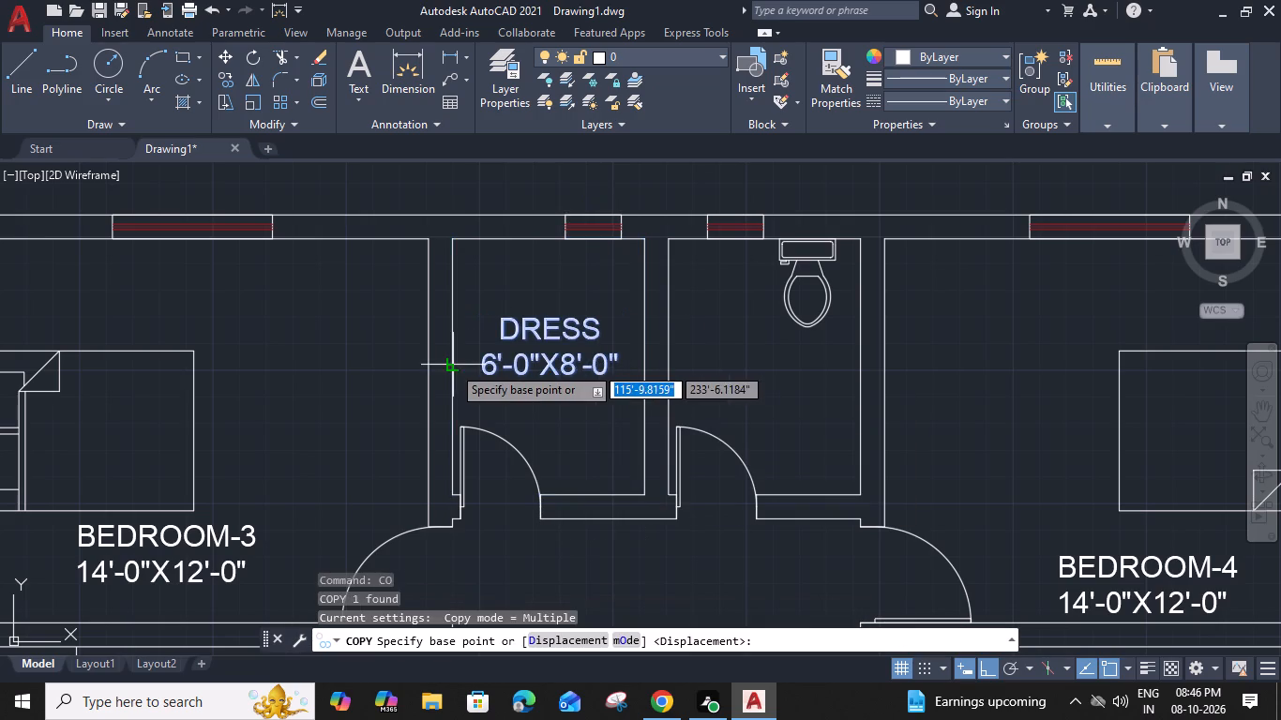
pyautogui.click(669, 367)
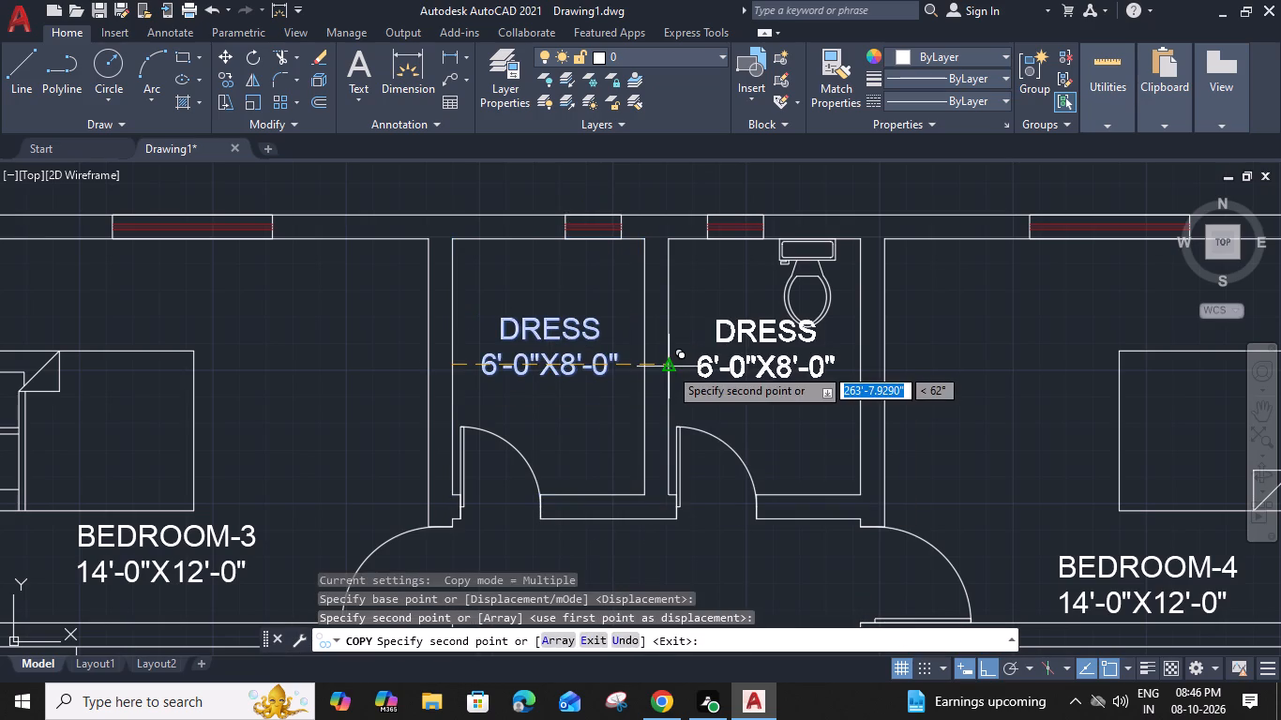
pyautogui.press('Escape')
# Move the copied DRESS label in the toilet room about 7.5 inches straight south, clear of the WC fixture.
pyautogui.click(778, 369)
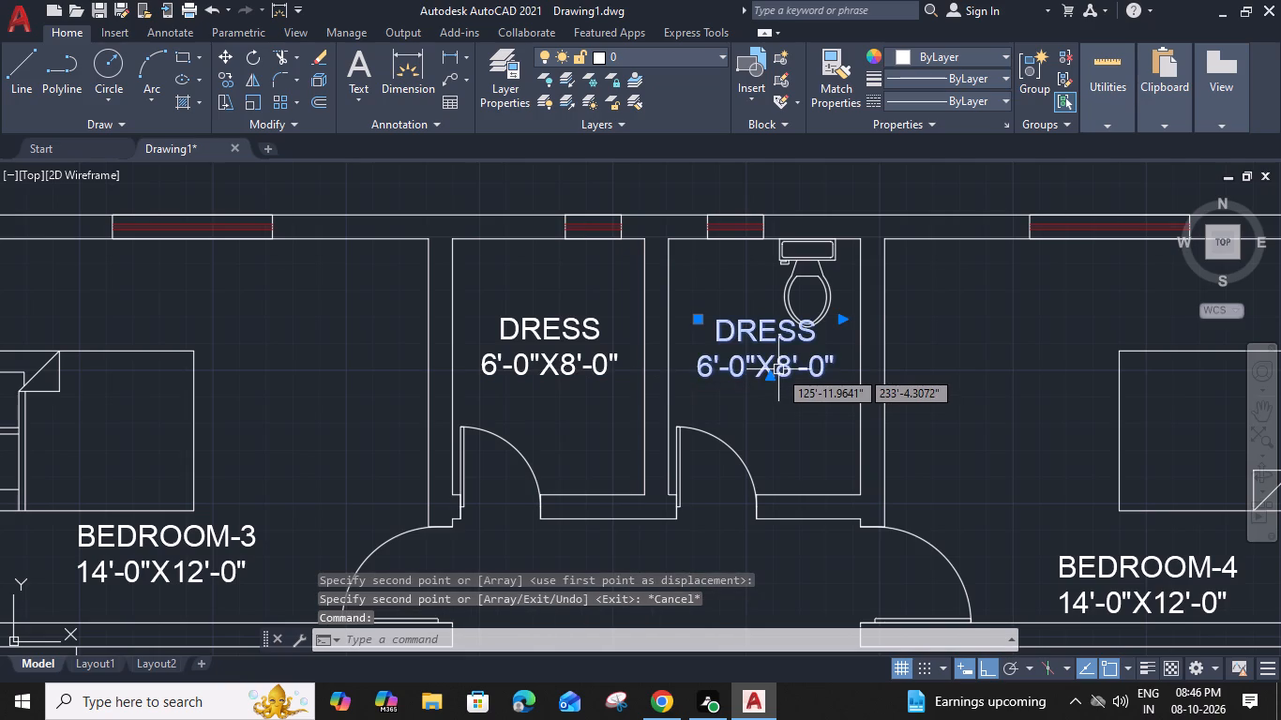
pyautogui.press('m')
pyautogui.press('space')
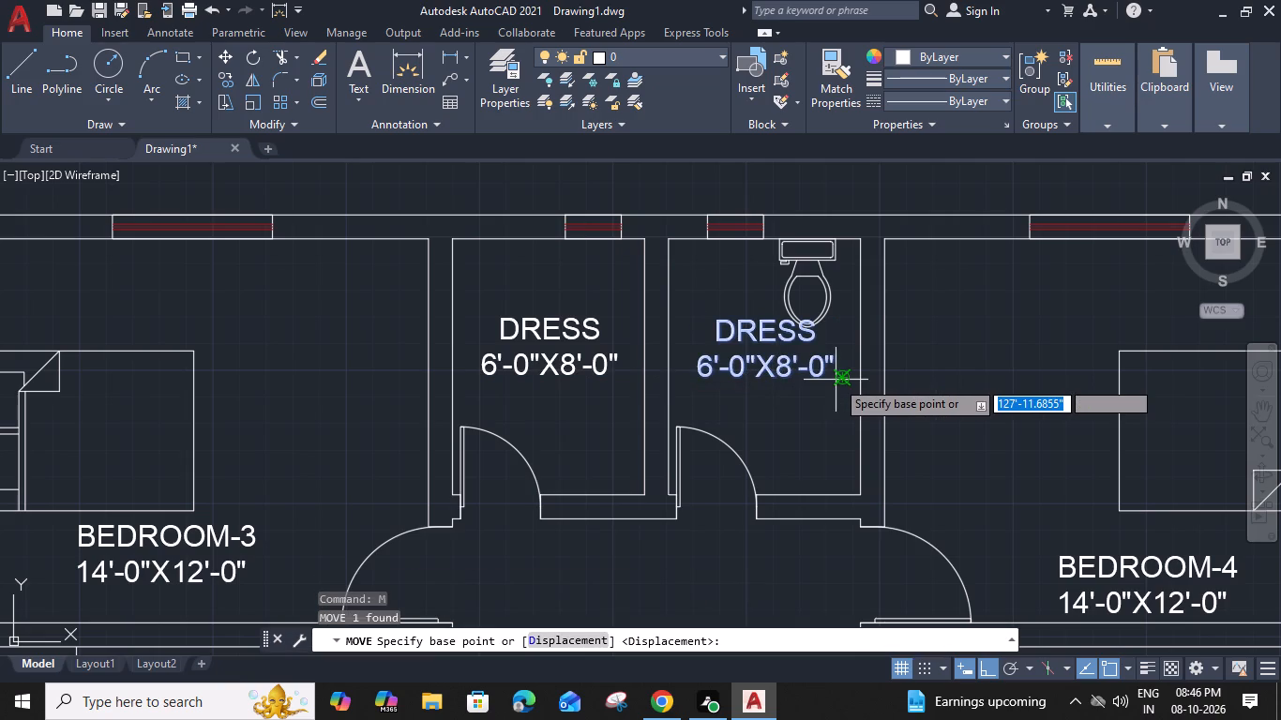
pyautogui.click(839, 380)
pyautogui.click(839, 397)
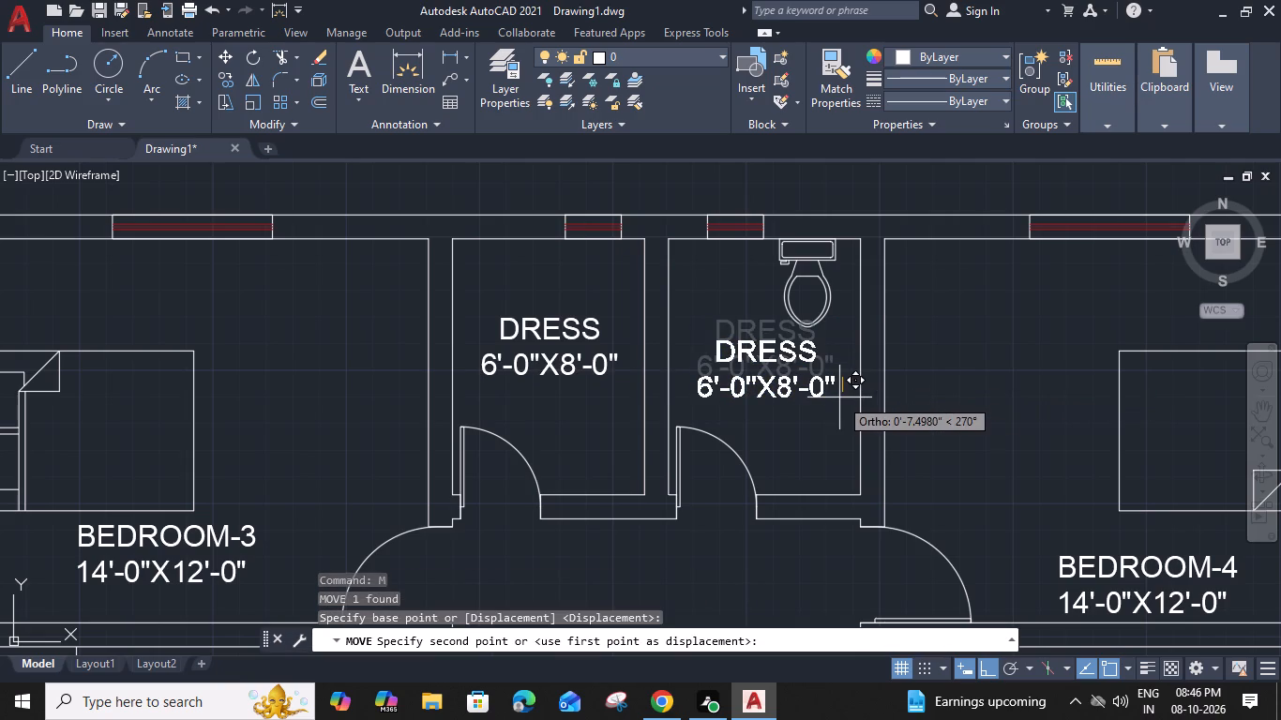
# Change the room name in the copied label from DRESS to TOILET, keeping the size line.
pyautogui.doubleClick(762, 379)
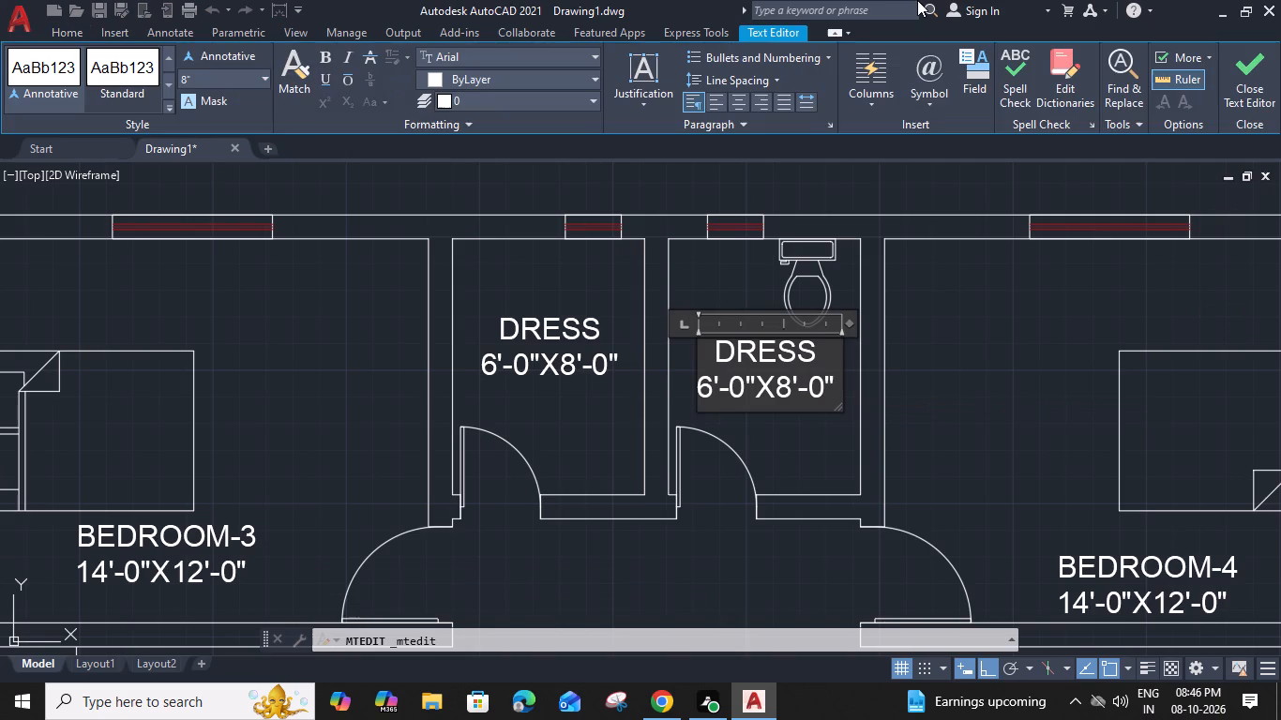
pyautogui.moveTo(814, 344); pyautogui.dragTo(717, 350)
pyautogui.write('TOI')
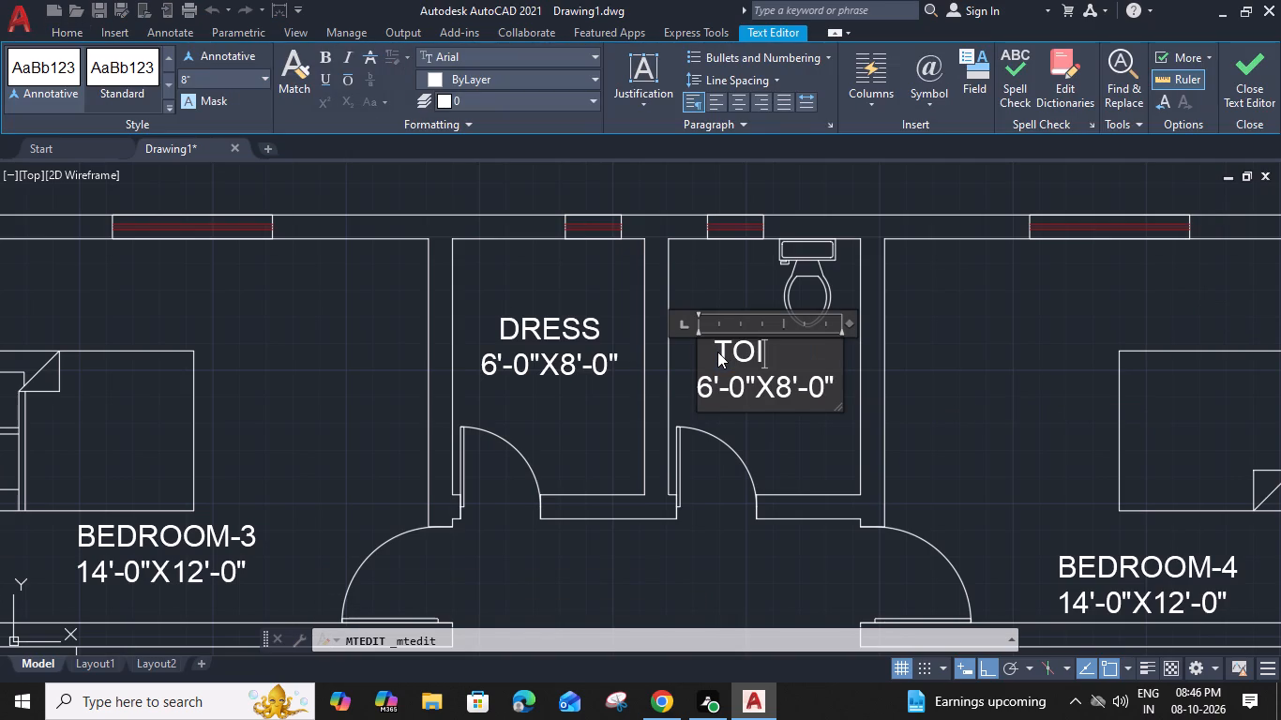
pyautogui.write('LET')
pyautogui.click(806, 455)
# Copy the TOILET label southeast into the room directly below BEDROOM-4, east of the family lounge.
pyautogui.scroll(-2, 808, 419)
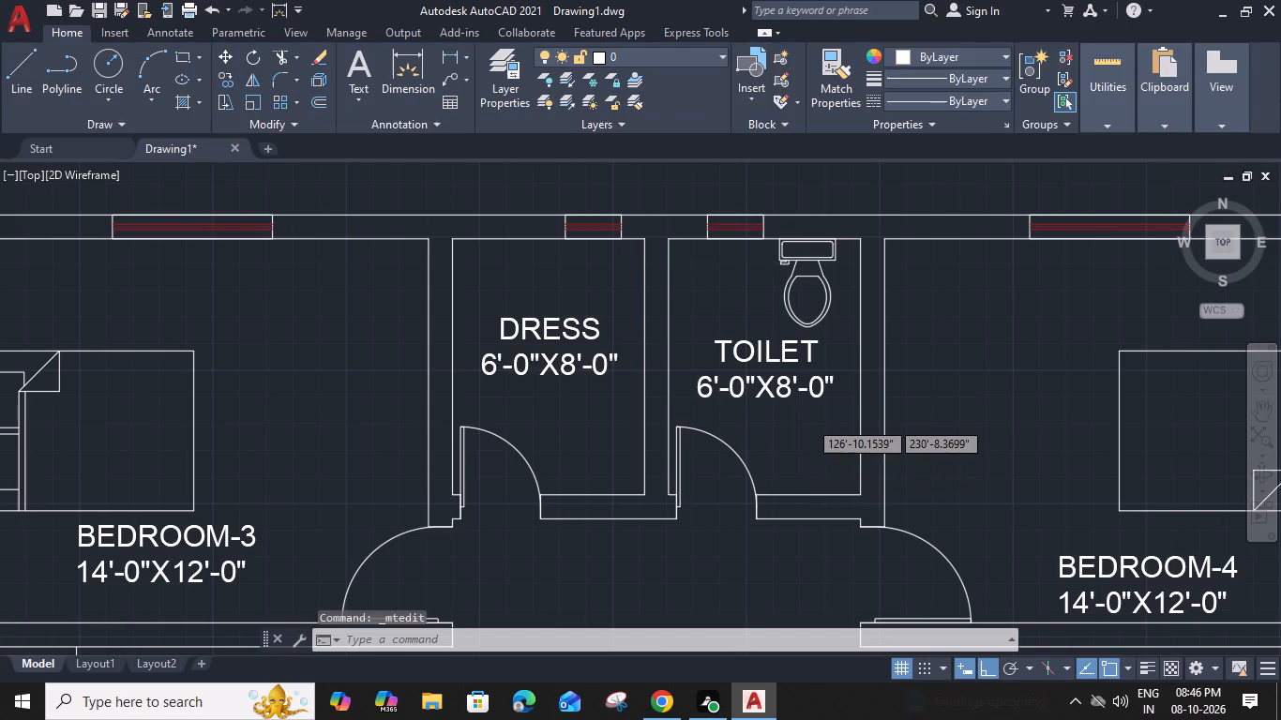
pyautogui.moveTo(808, 416); pyautogui.dragTo(734, 325, button='middle')
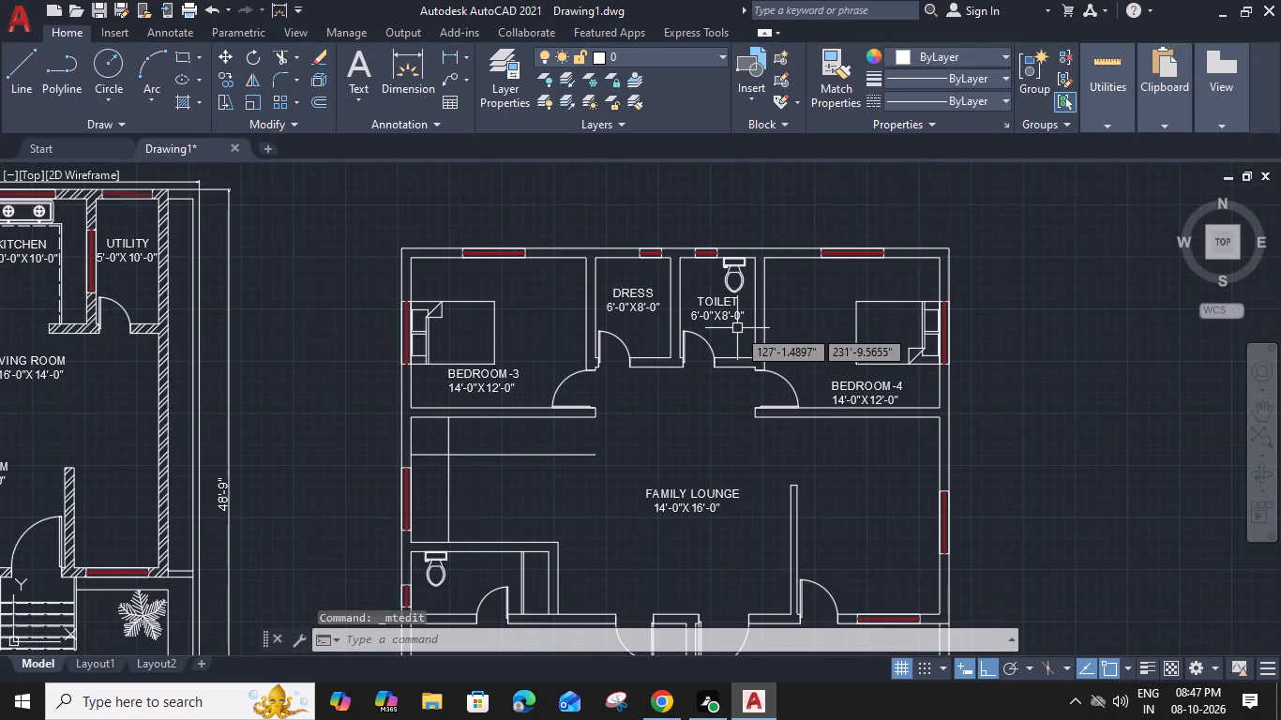
pyautogui.click(716, 299)
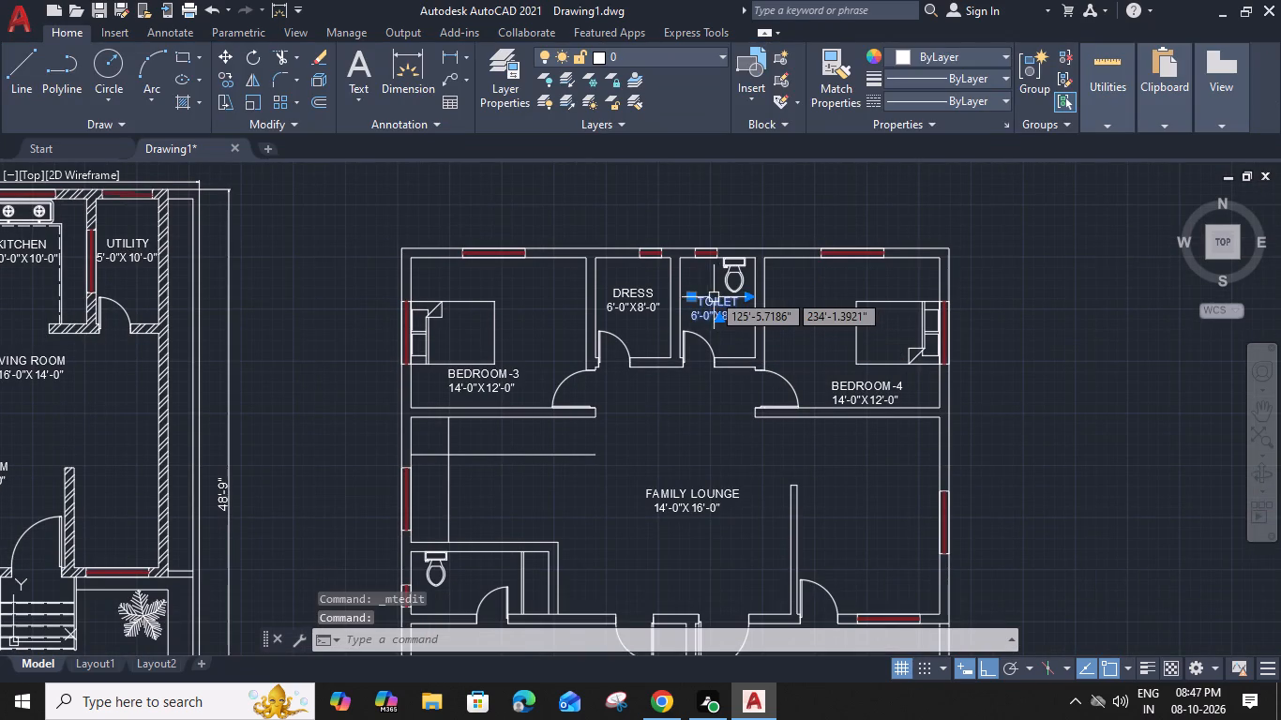
pyautogui.write('CO')
pyautogui.press('space')
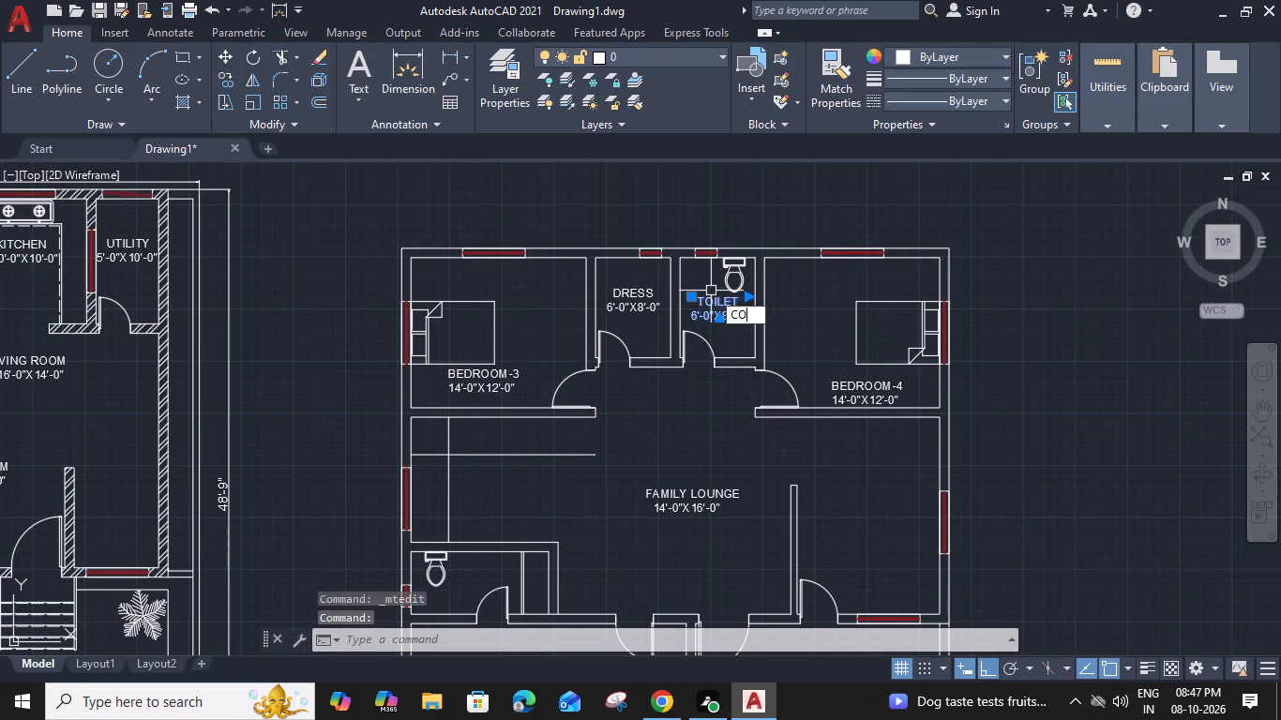
pyautogui.click(716, 258)
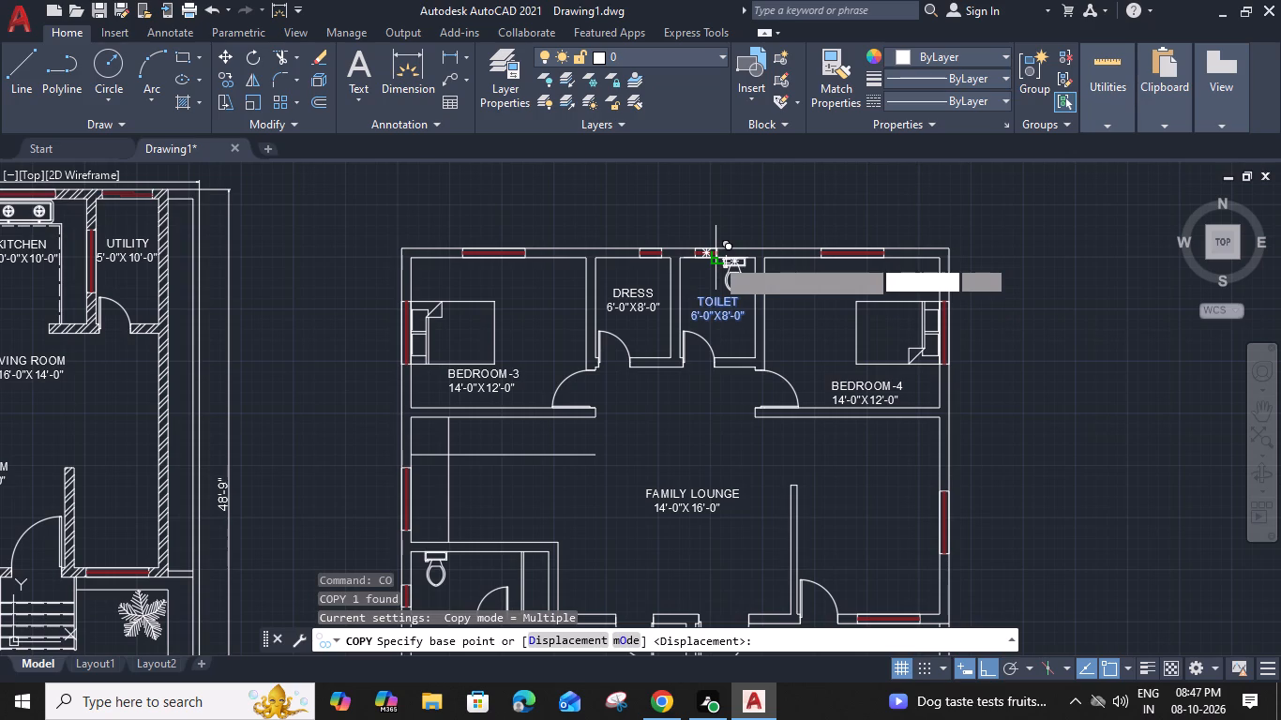
pyautogui.click(882, 421)
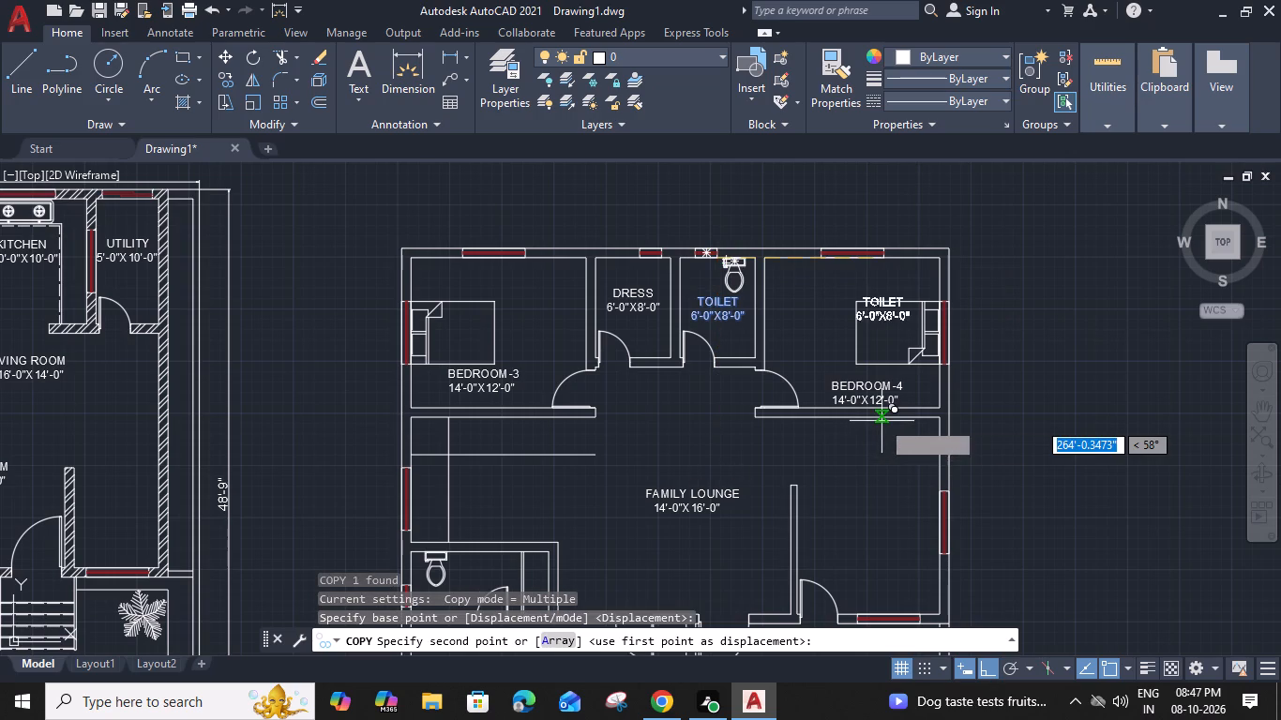
pyautogui.press('Escape')
# Widen the text box of the label copied below BEDROOM-4 and replace its room name with text beginning LOUNGE/STU.
pyautogui.moveTo(882, 456); pyautogui.dragTo(819, 355, button='middle')
pyautogui.doubleClick(818, 369)
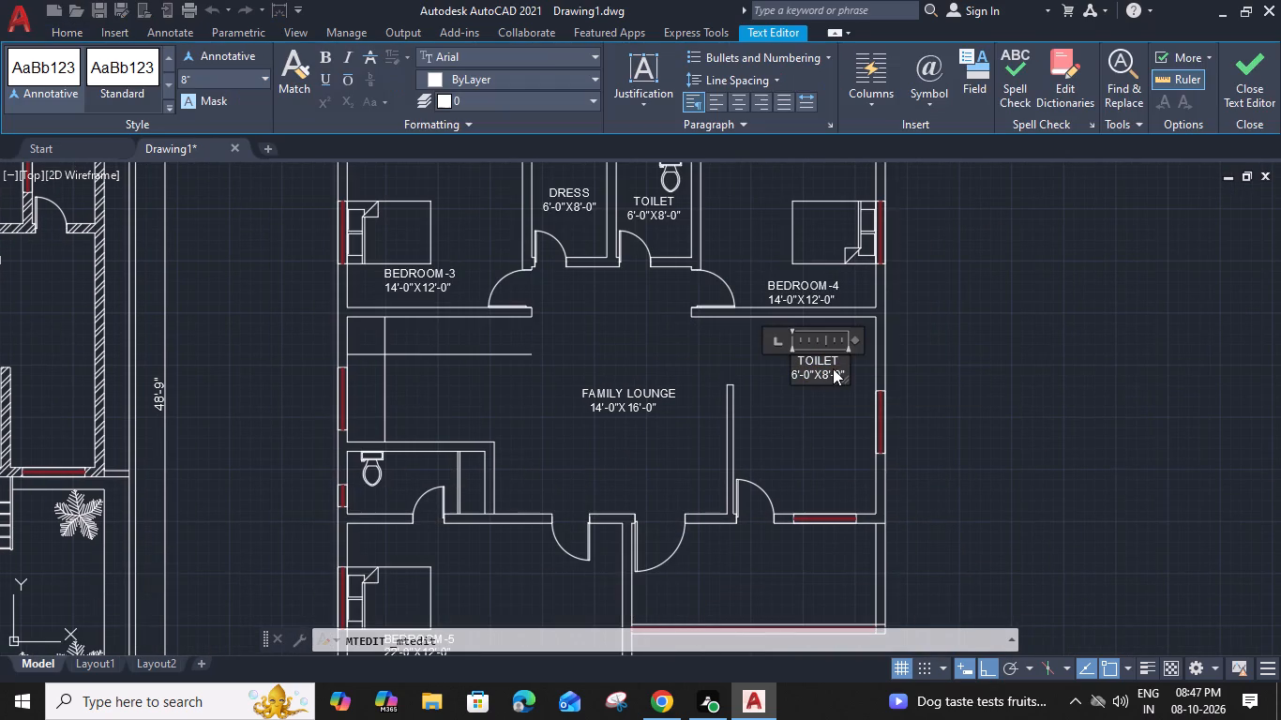
pyautogui.moveTo(849, 363); pyautogui.dragTo(867, 366)
pyautogui.scroll(1, 839, 400)
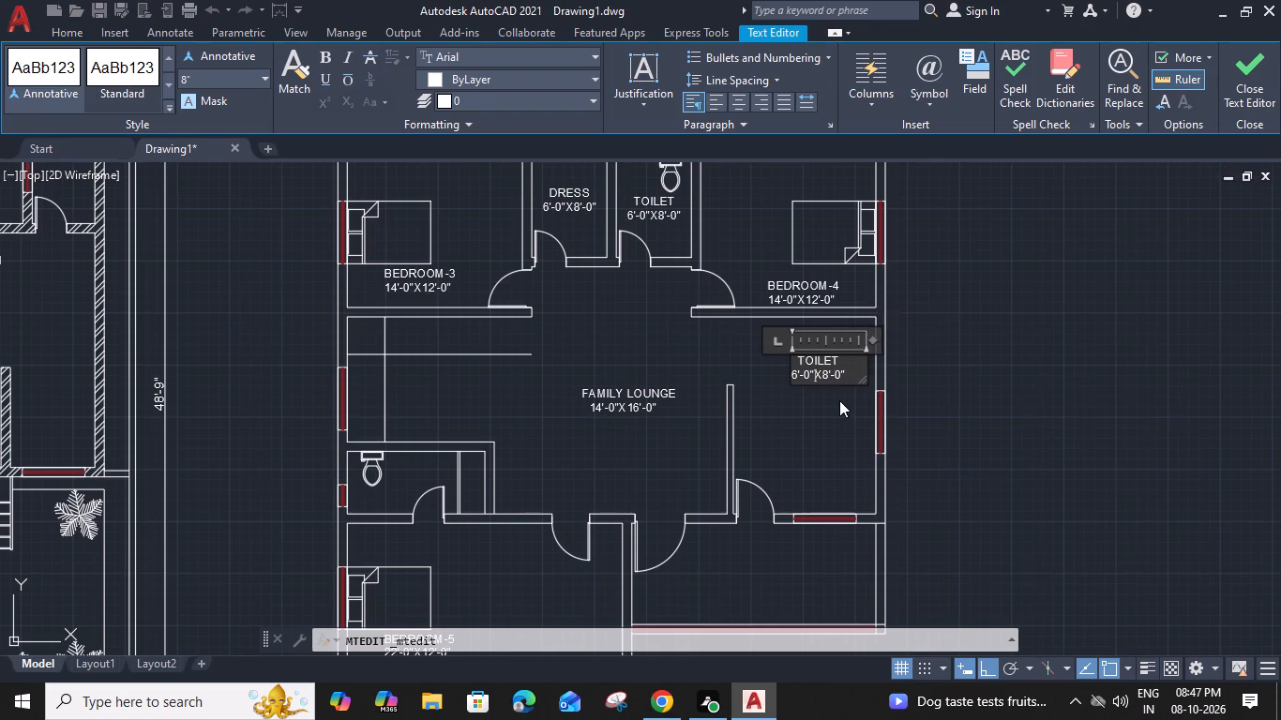
pyautogui.scroll(1, 839, 400)
pyautogui.moveTo(831, 303); pyautogui.dragTo(628, 300)
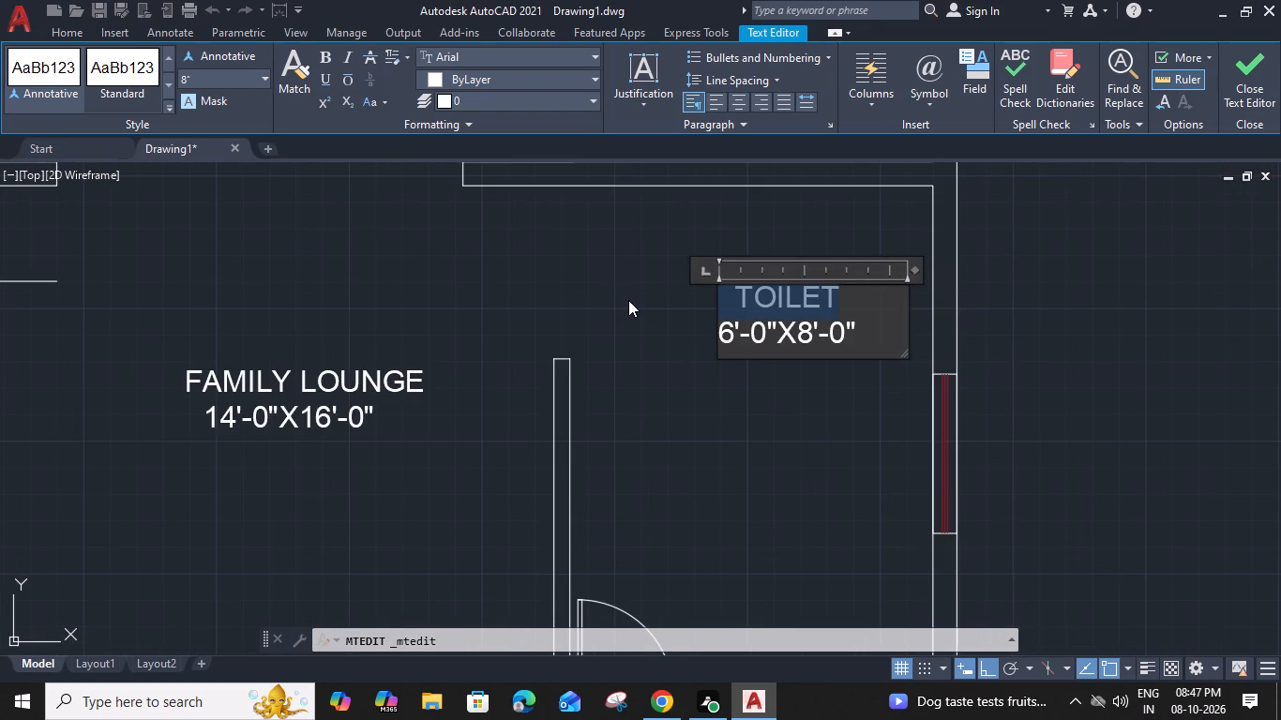
pyautogui.write('LOU')
pyautogui.write('NGE')
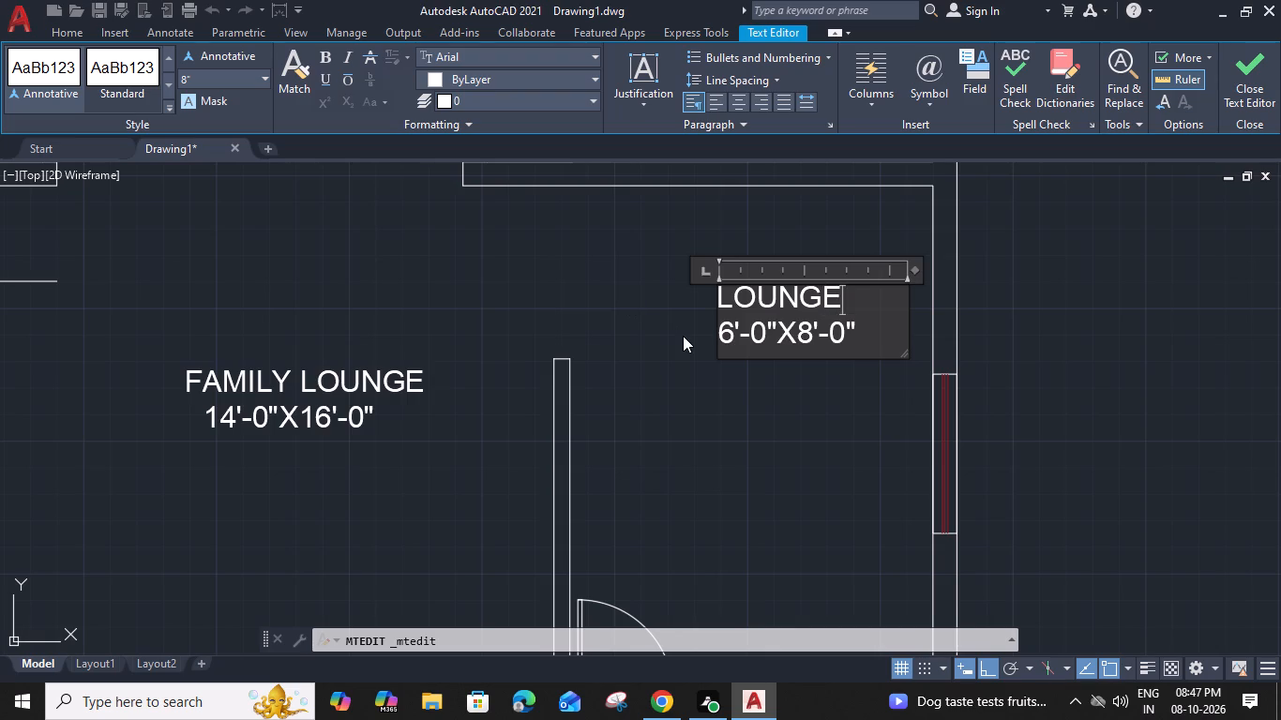
pyautogui.press('/')
pyautogui.press('s')
pyautogui.write('TU')
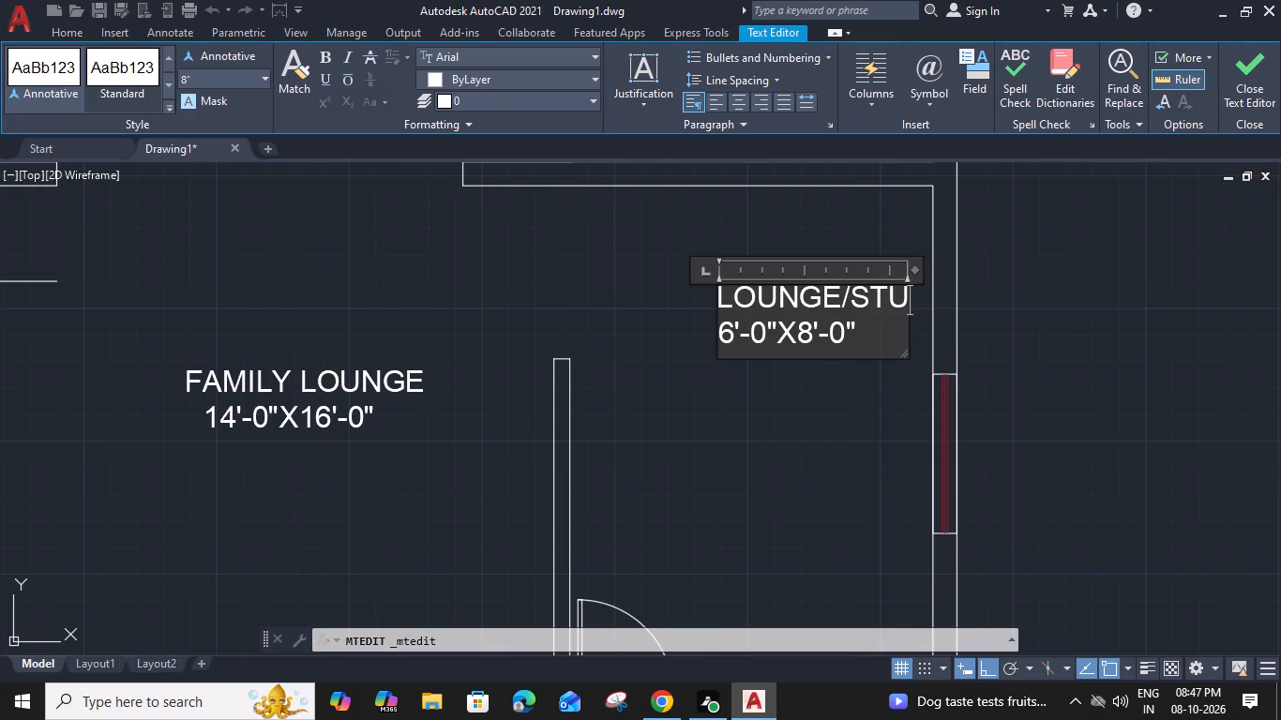
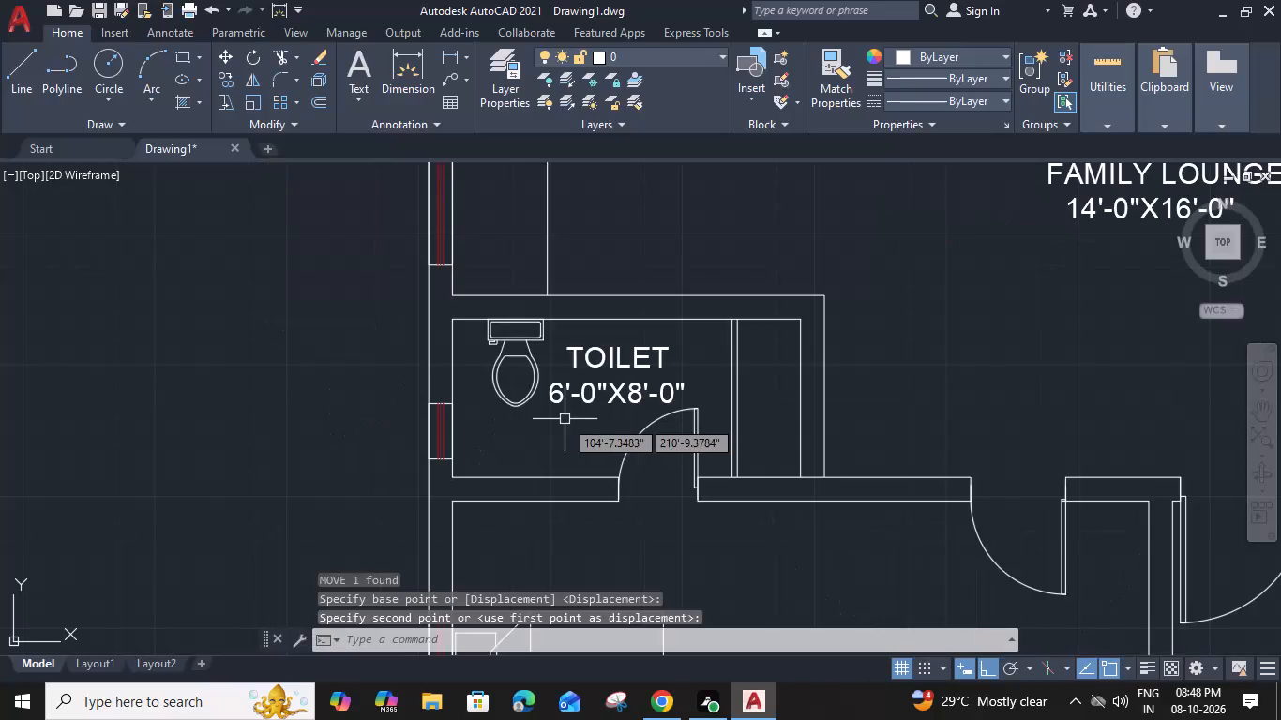
# Add a horizontal linear dimension across the toilet room's interior, from the west wall to the east wall.
pyautogui.press('m')
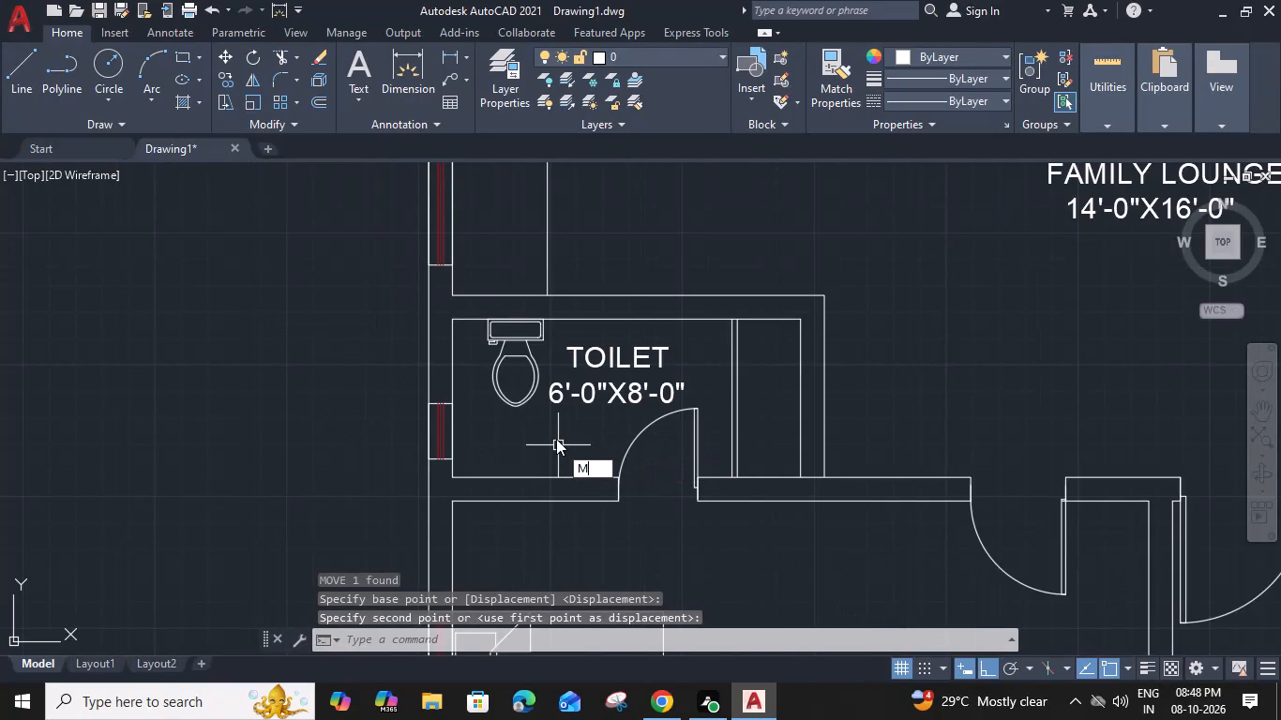
pyautogui.press('Escape')
pyautogui.write('DIMLI')
pyautogui.press('space')
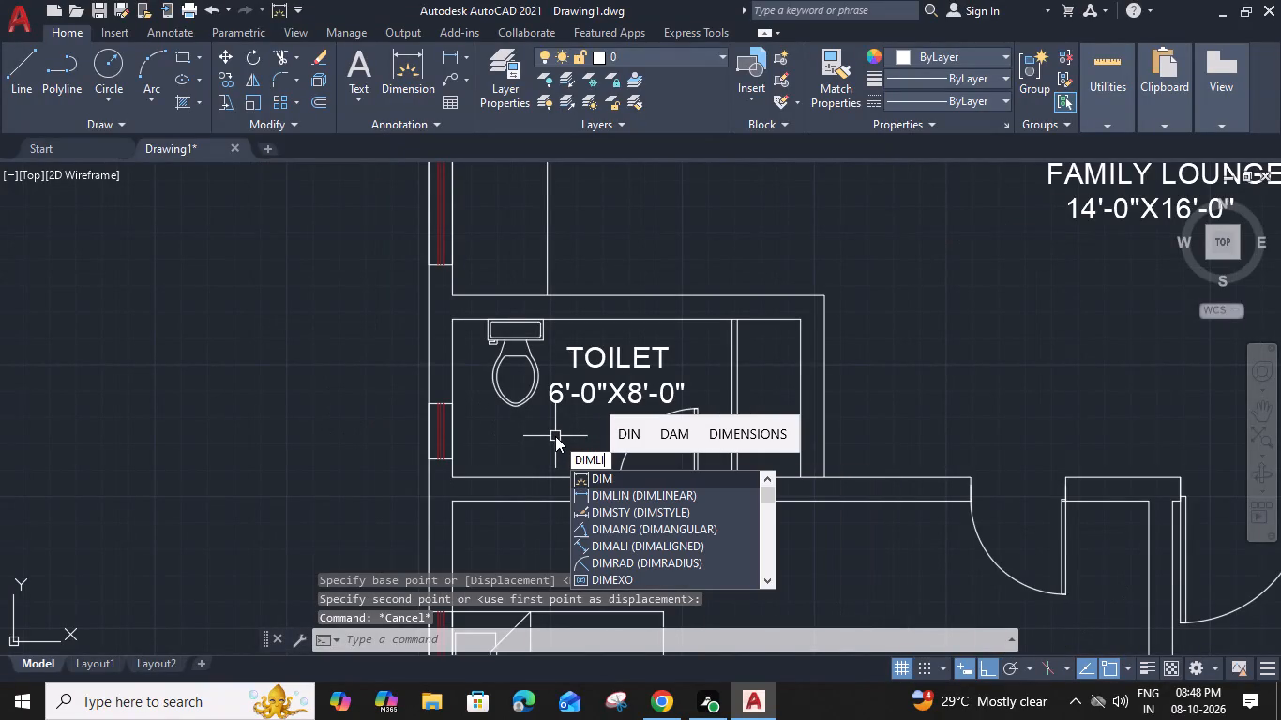
pyautogui.click(452, 381)
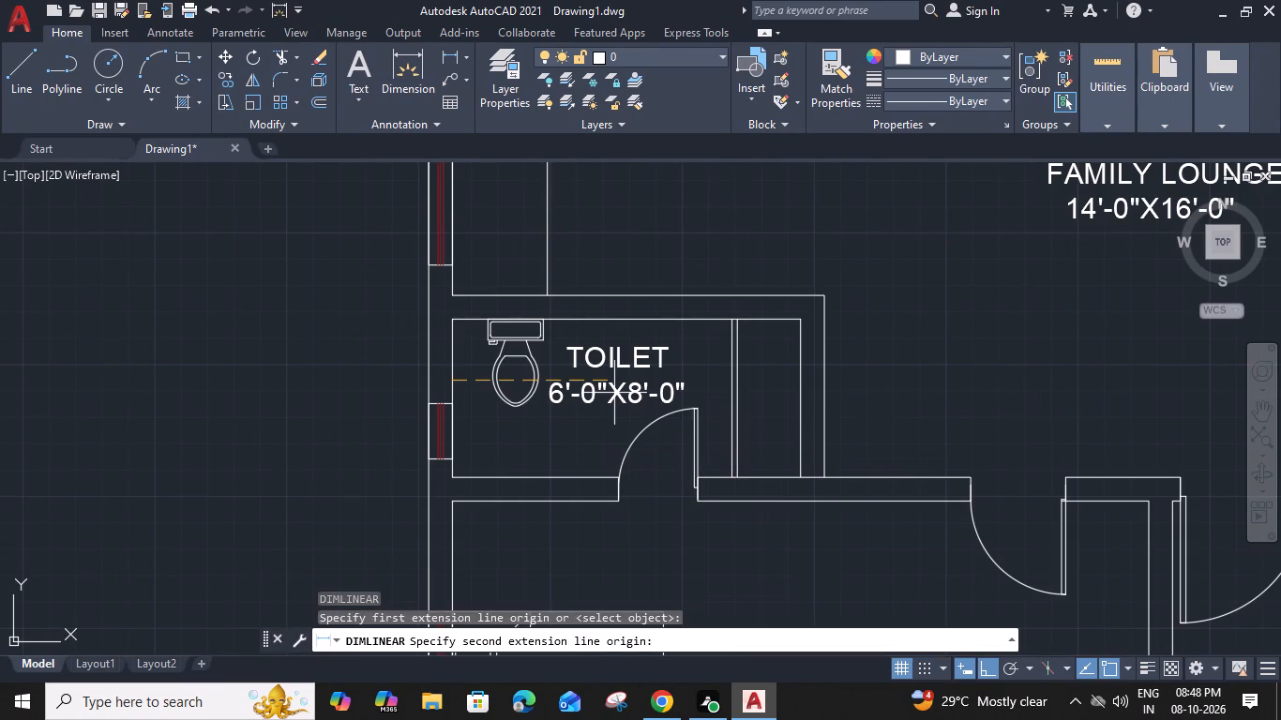
pyautogui.click(801, 382)
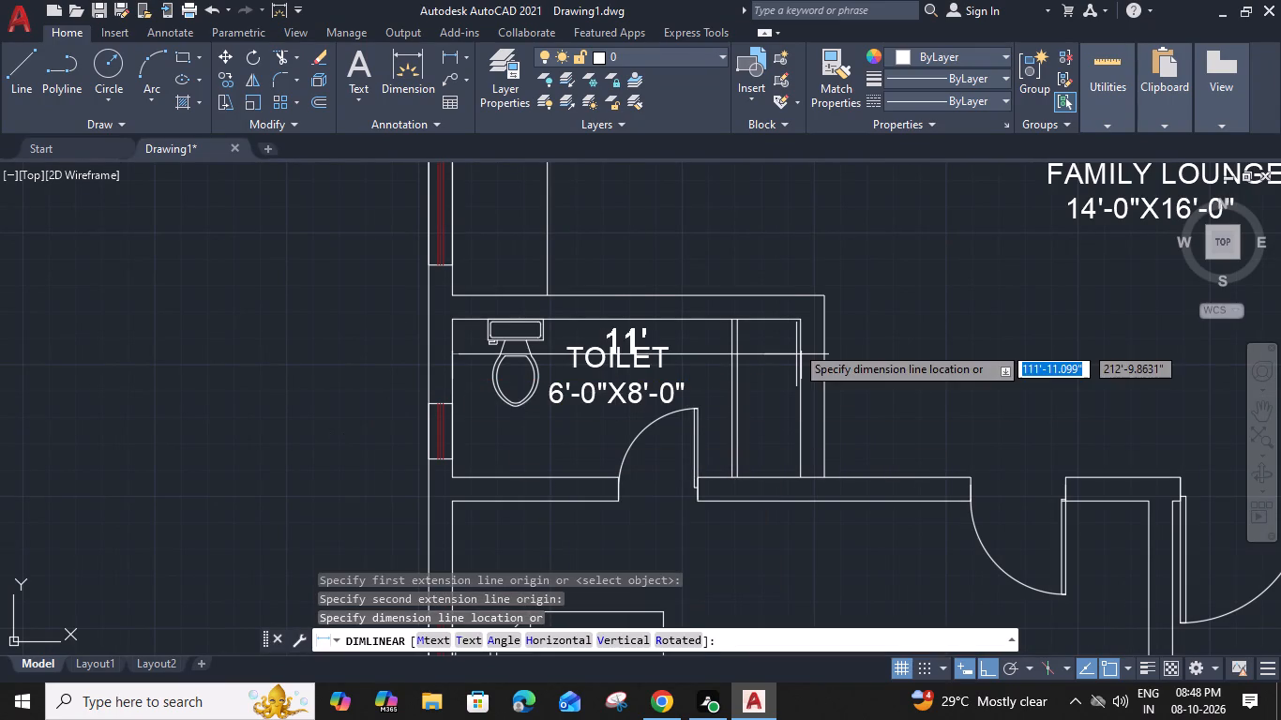
pyautogui.click(793, 306)
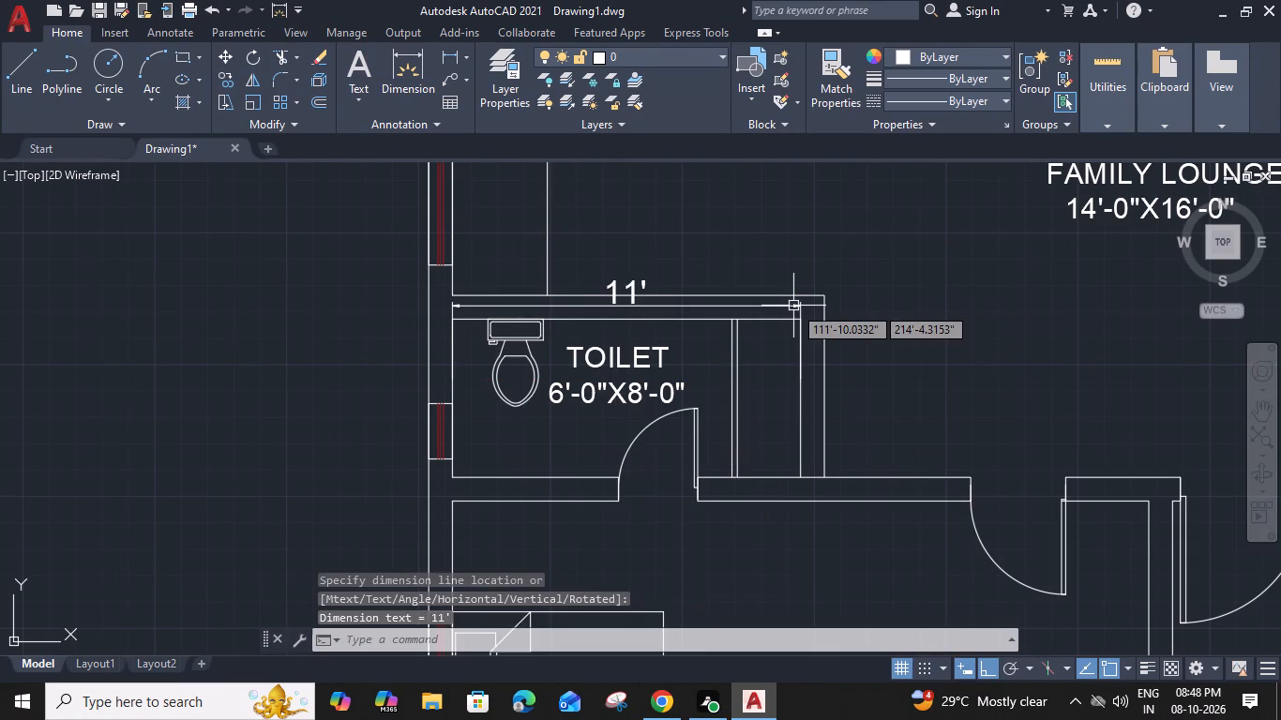
pyautogui.press('Escape')
# Add a vertical linear dimension of the toilet room's interior depth, placed outside the west wall.
pyautogui.press('d')
pyautogui.write('IMLI')
pyautogui.press('space')
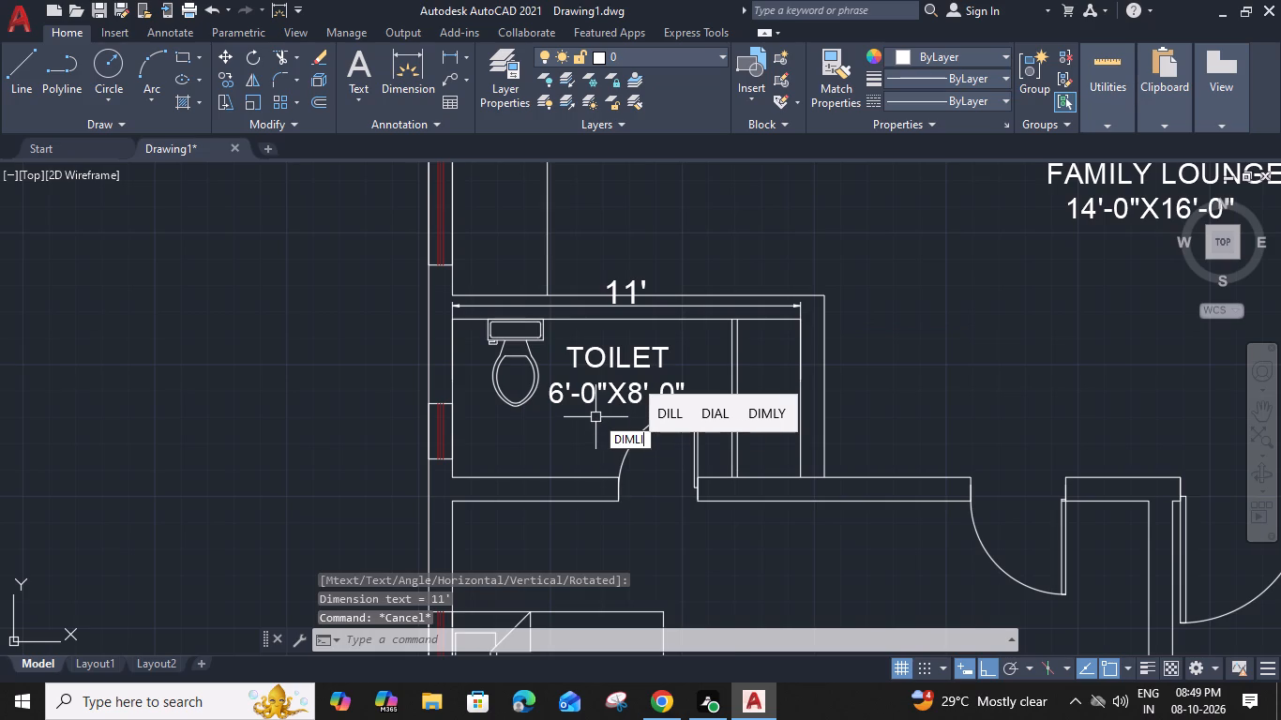
pyautogui.click(472, 322)
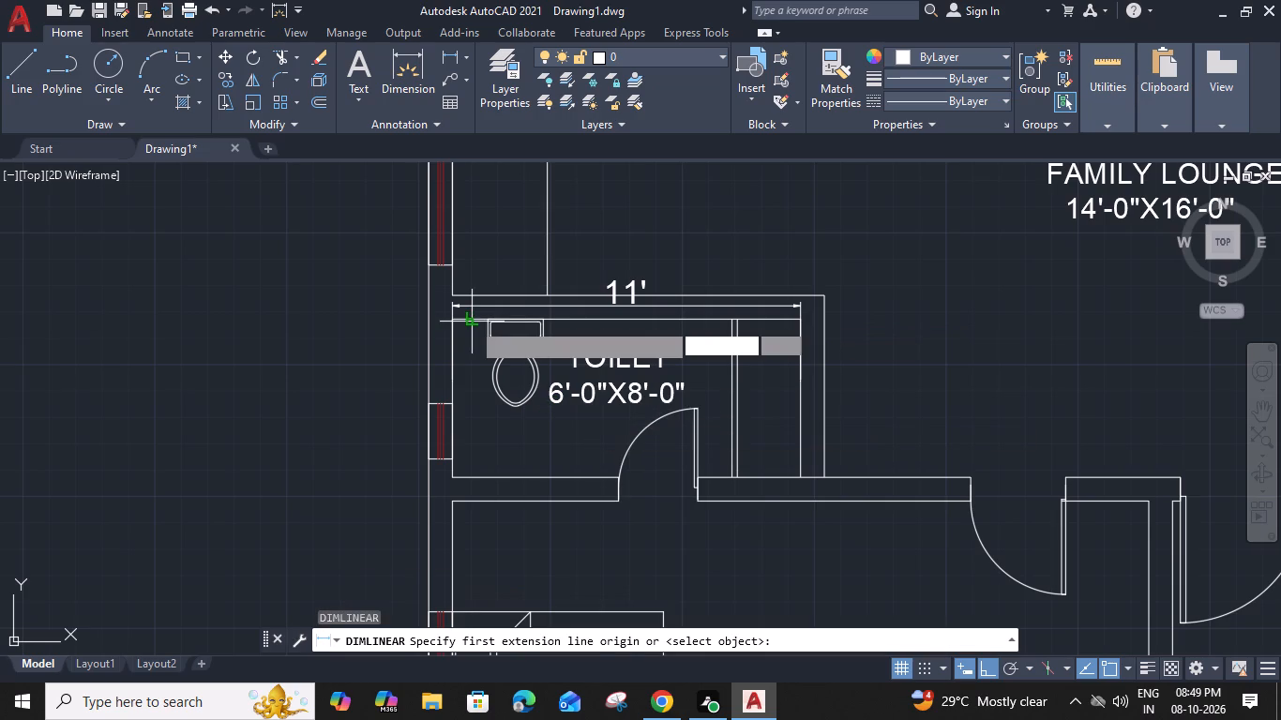
pyautogui.click(473, 478)
pyautogui.click(369, 479)
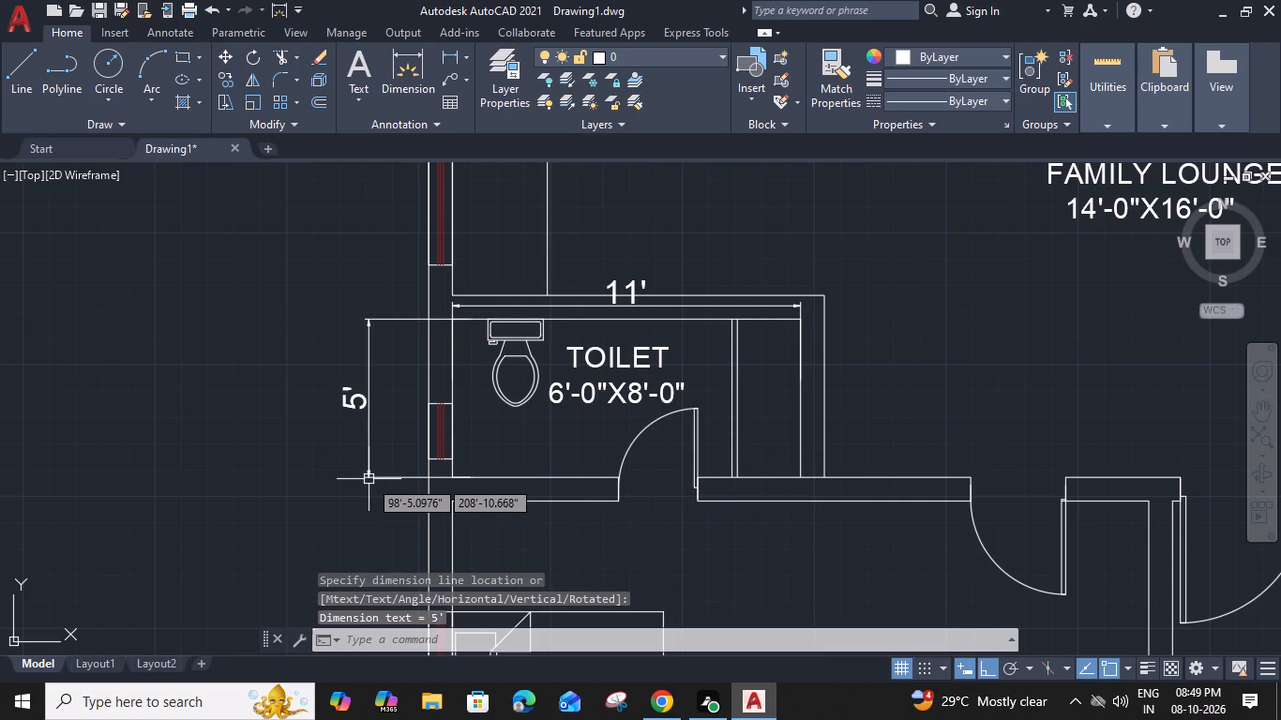
pyautogui.press('Escape')
# Change the size line in the TOILET label to 11'-0"X5'-0".
pyautogui.doubleClick(582, 397)
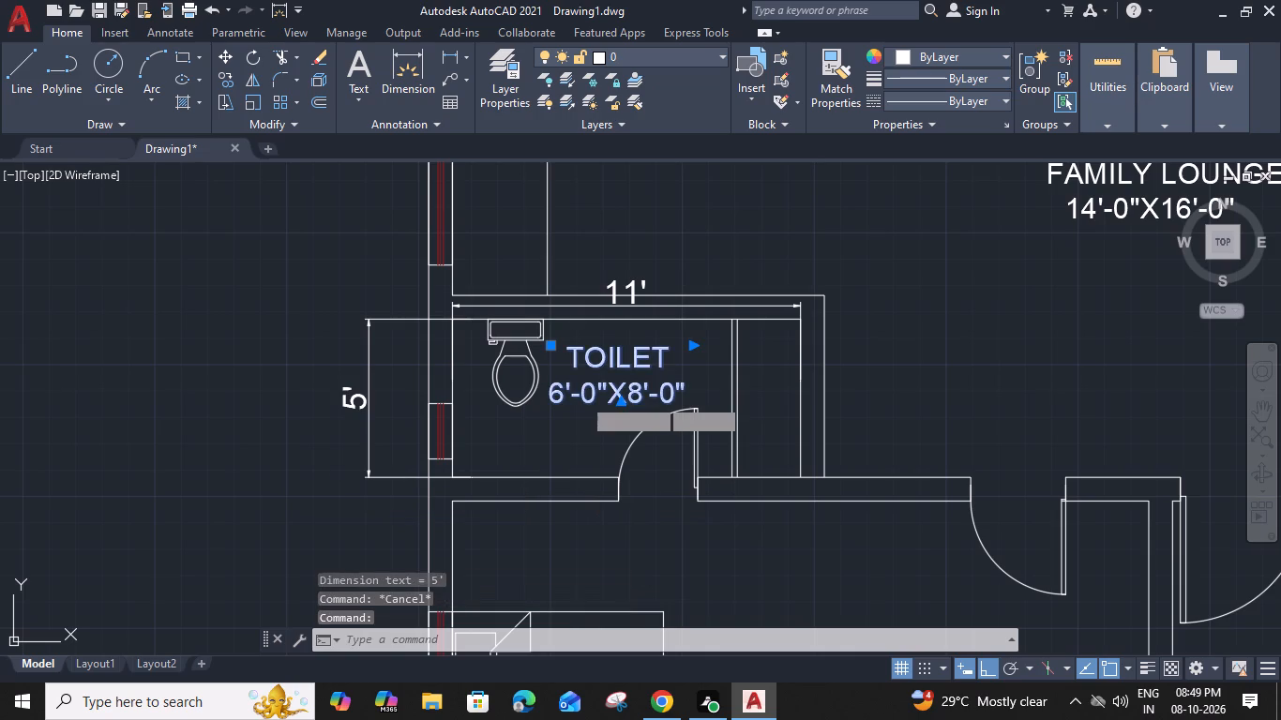
pyautogui.scroll(2, 582, 397)
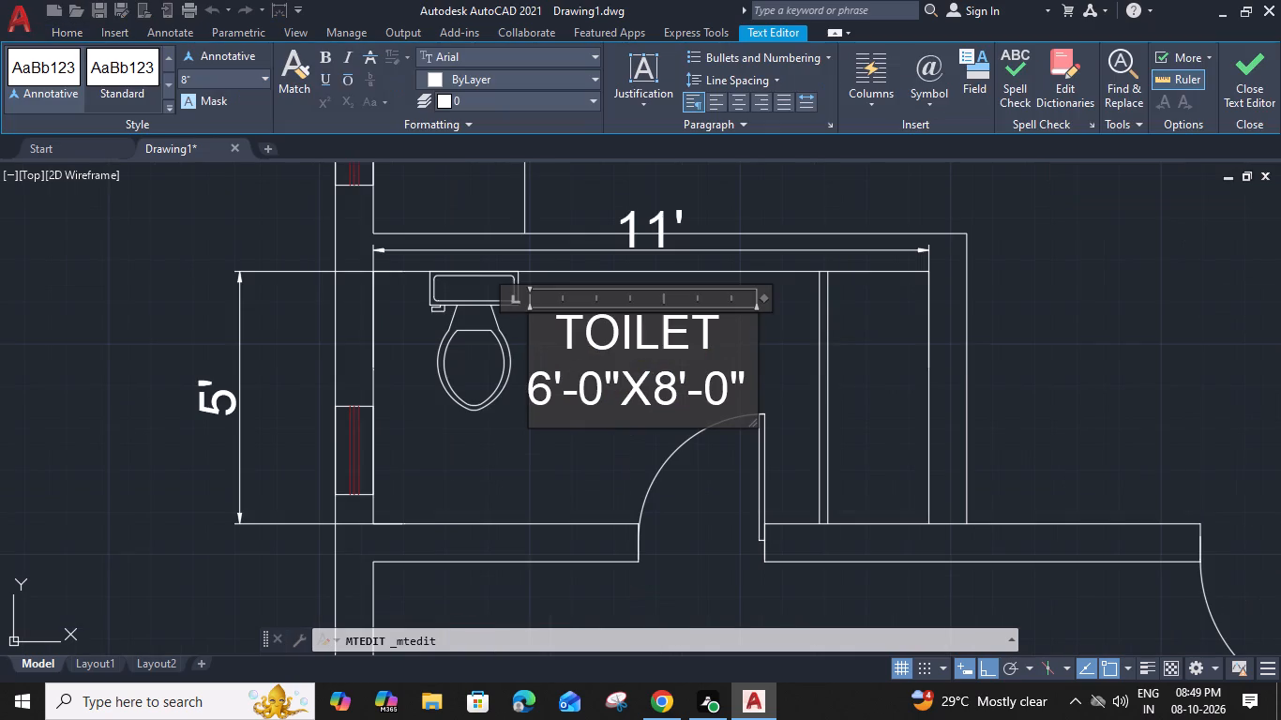
pyautogui.moveTo(676, 400); pyautogui.dragTo(665, 401)
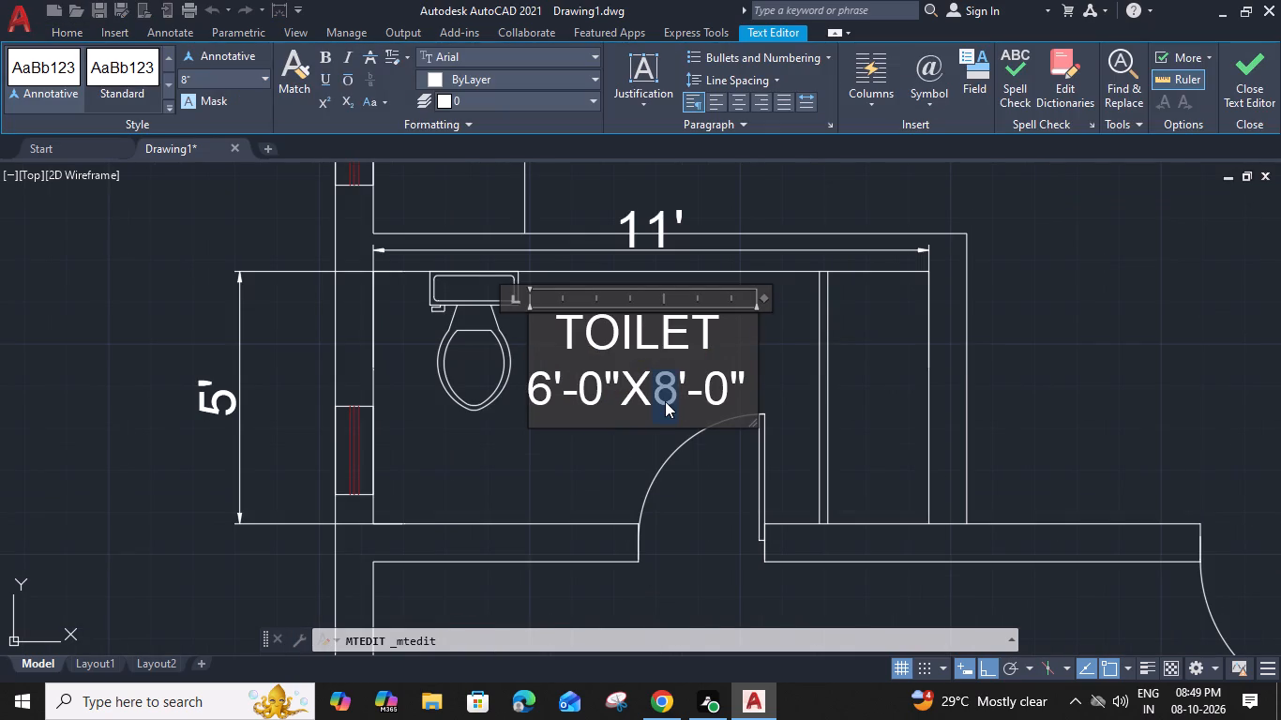
pyautogui.press('5')
pyautogui.moveTo(553, 400); pyautogui.dragTo(533, 402)
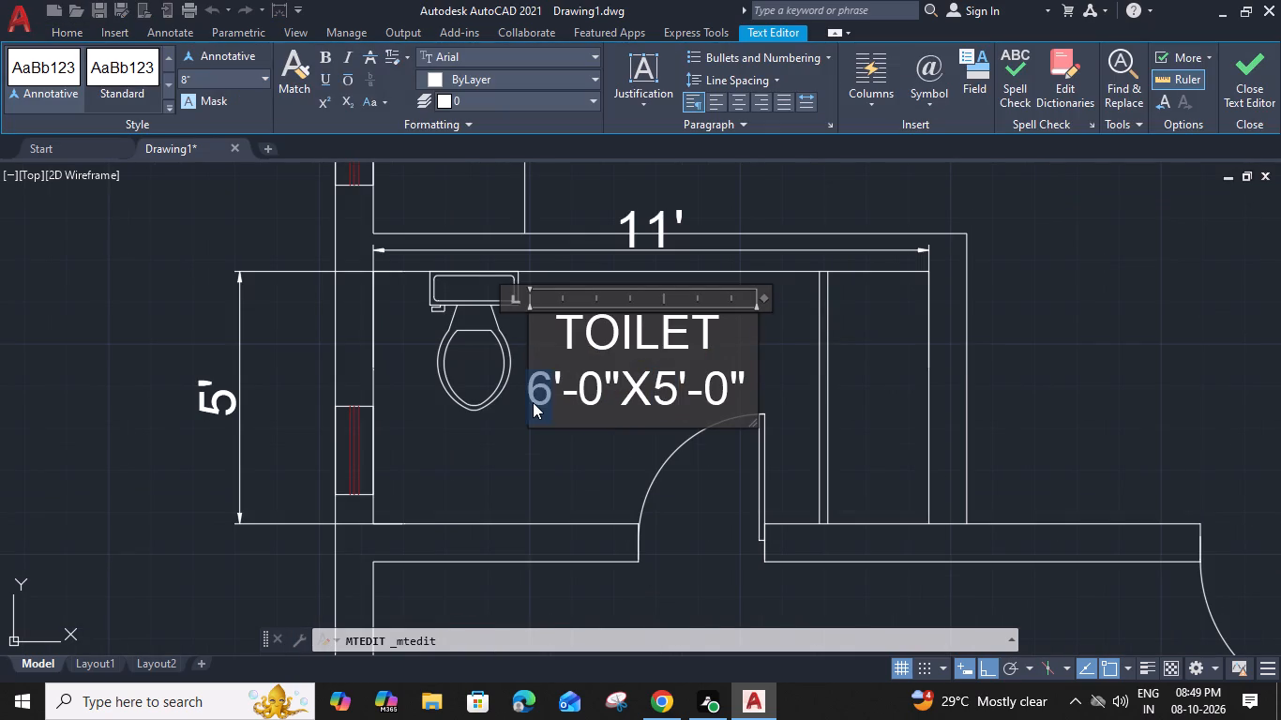
pyautogui.write('11')
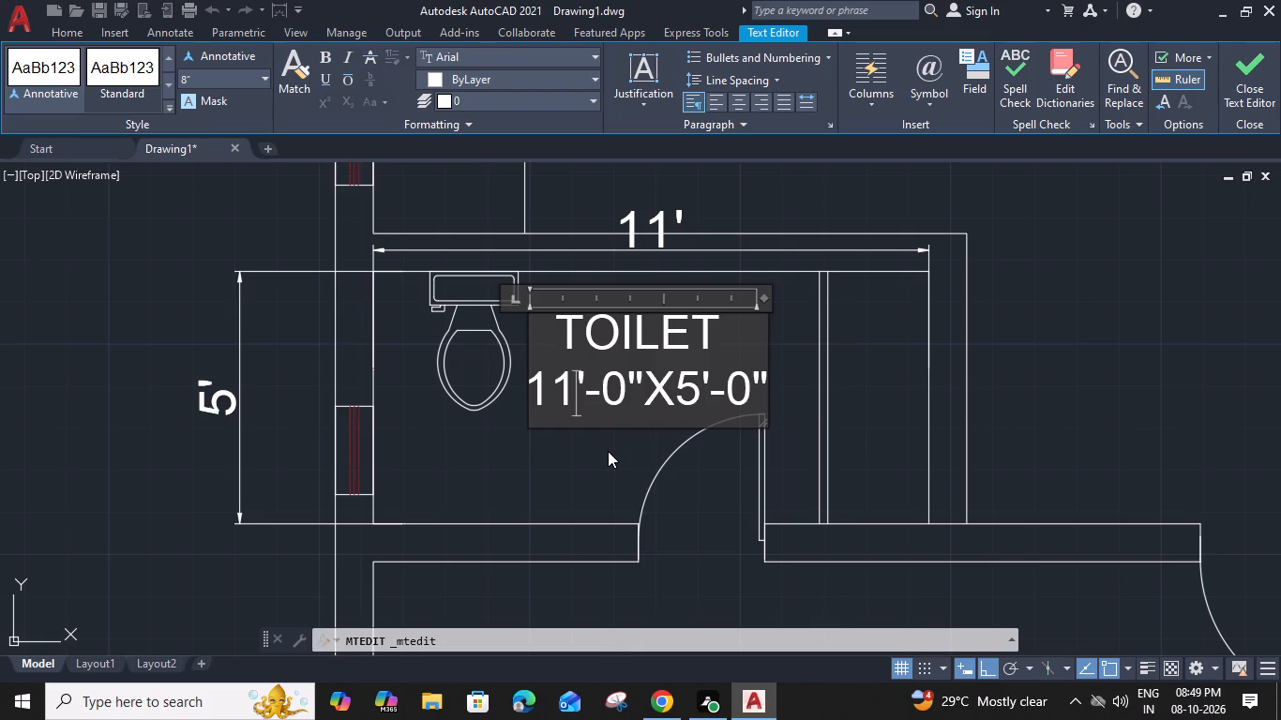
pyautogui.click(608, 451)
# Delete the horizontal and vertical dimensions around the toilet room.
pyautogui.click(789, 250)
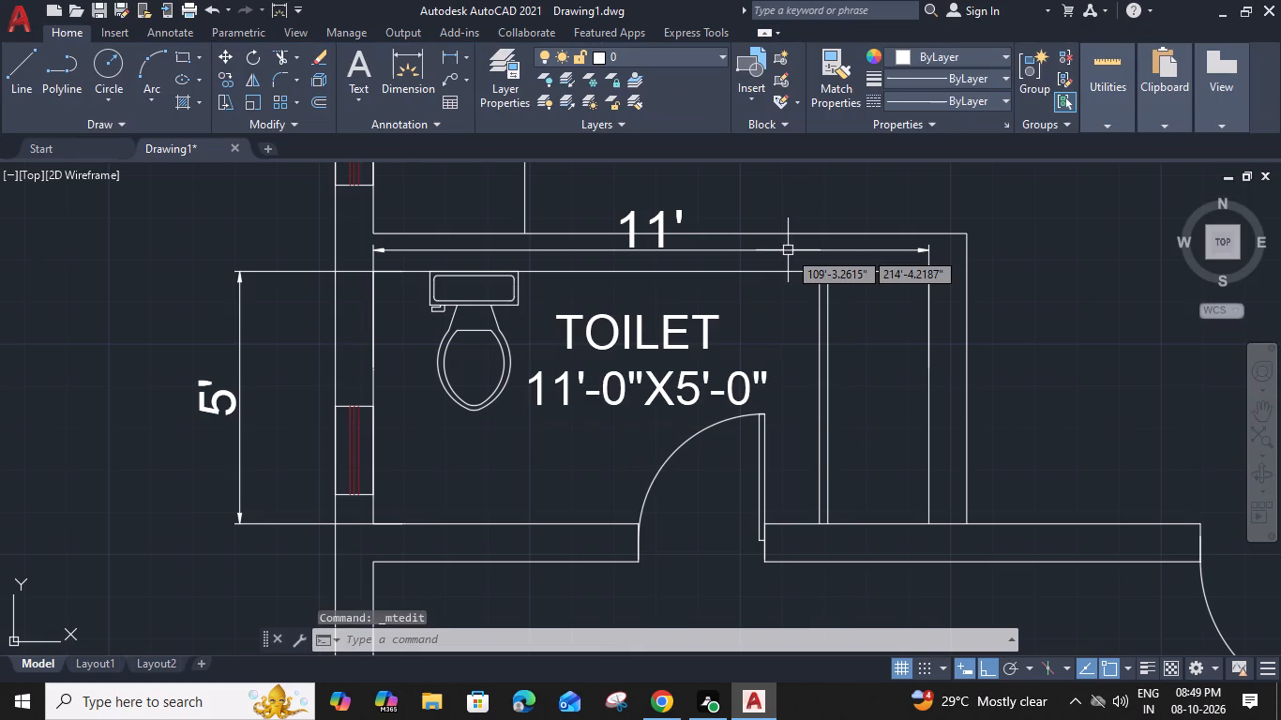
pyautogui.press('Delete')
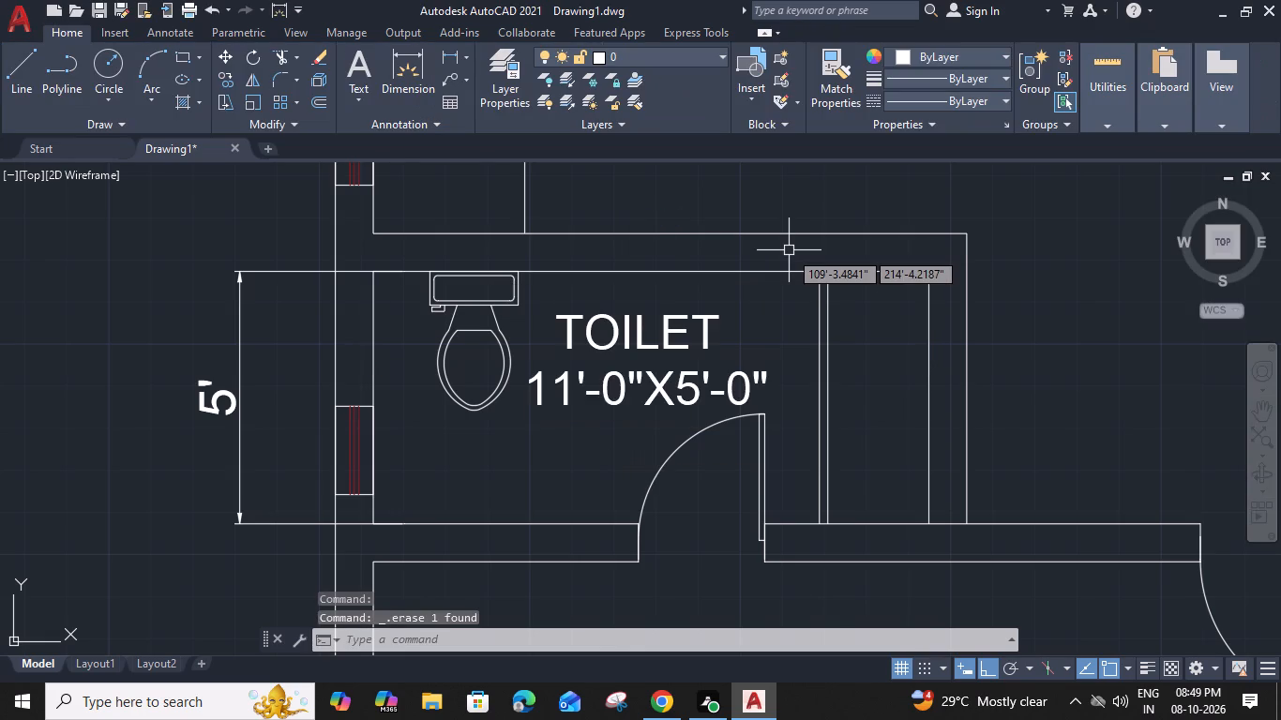
pyautogui.click(299, 272)
pyautogui.press('Delete')
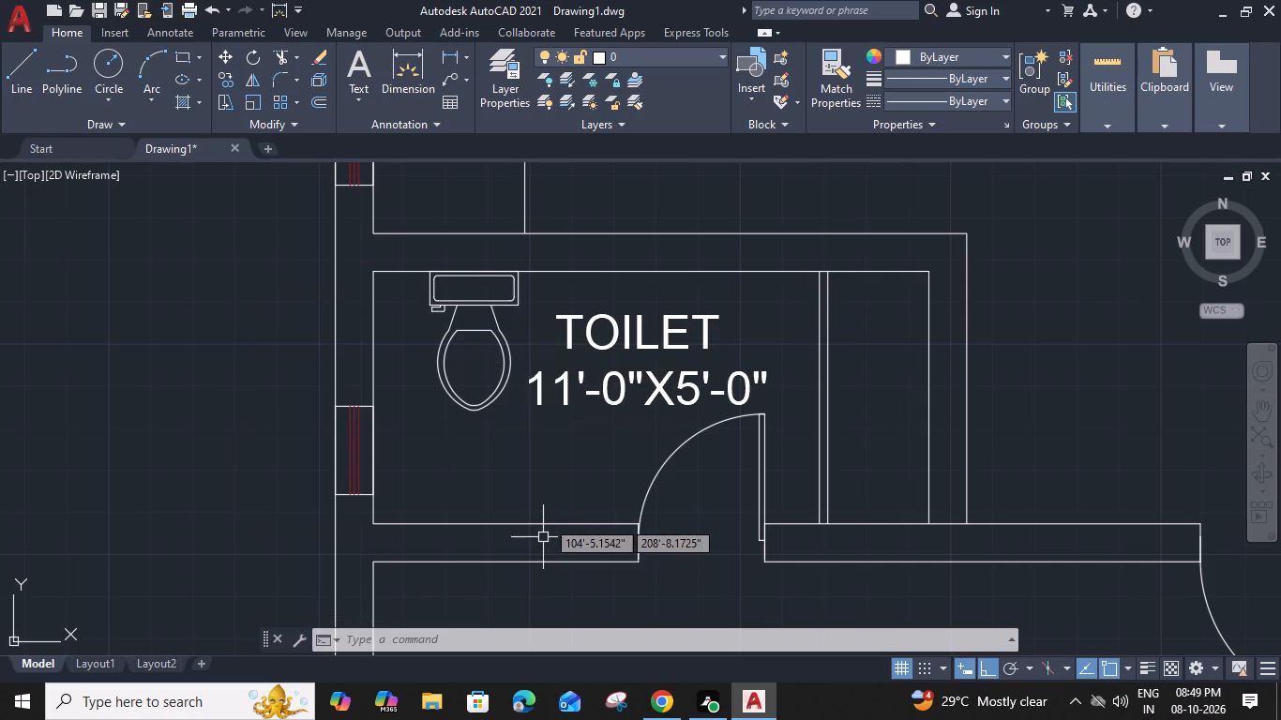
# Move the BEDROOM-5 label about 3'-9" straight east from its spot below the bed.
pyautogui.moveTo(554, 499); pyautogui.dragTo(522, 334, button='middle')
pyautogui.scroll(-1, 701, 480)
pyautogui.moveTo(701, 474); pyautogui.dragTo(701, 480, button='middle')
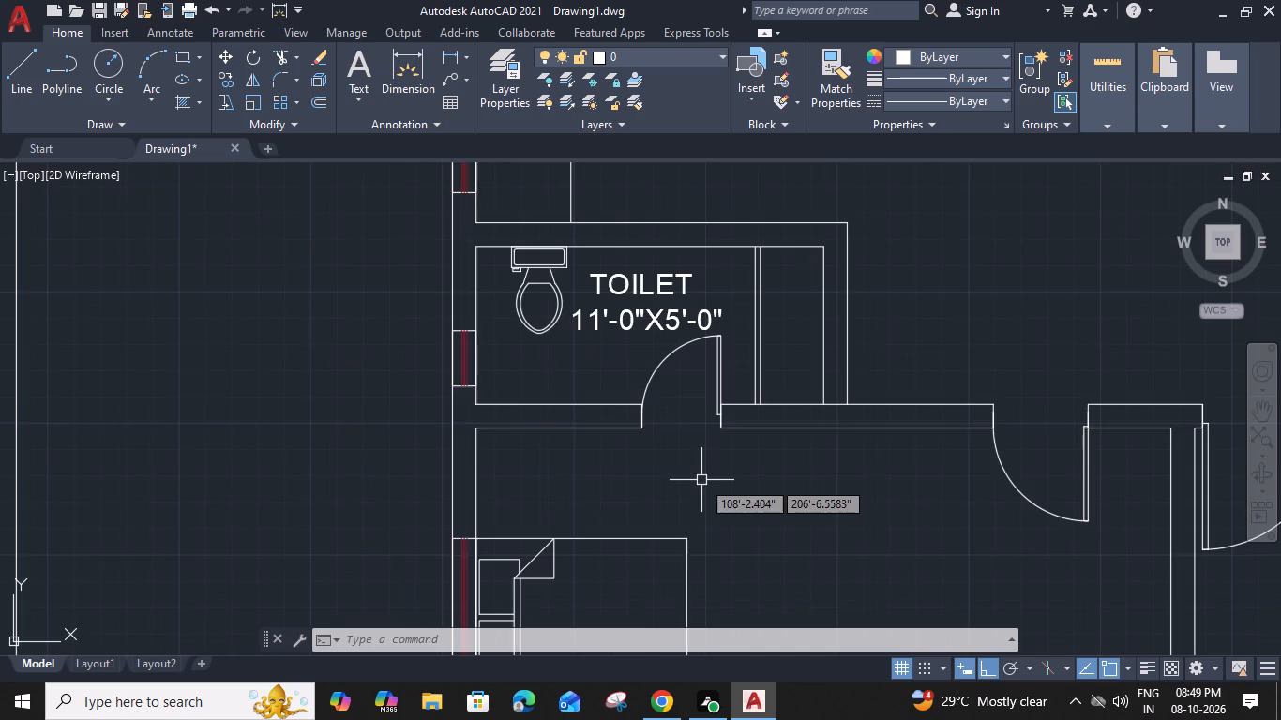
pyautogui.moveTo(701, 480); pyautogui.dragTo(552, 274, button='middle')
pyautogui.click(577, 523)
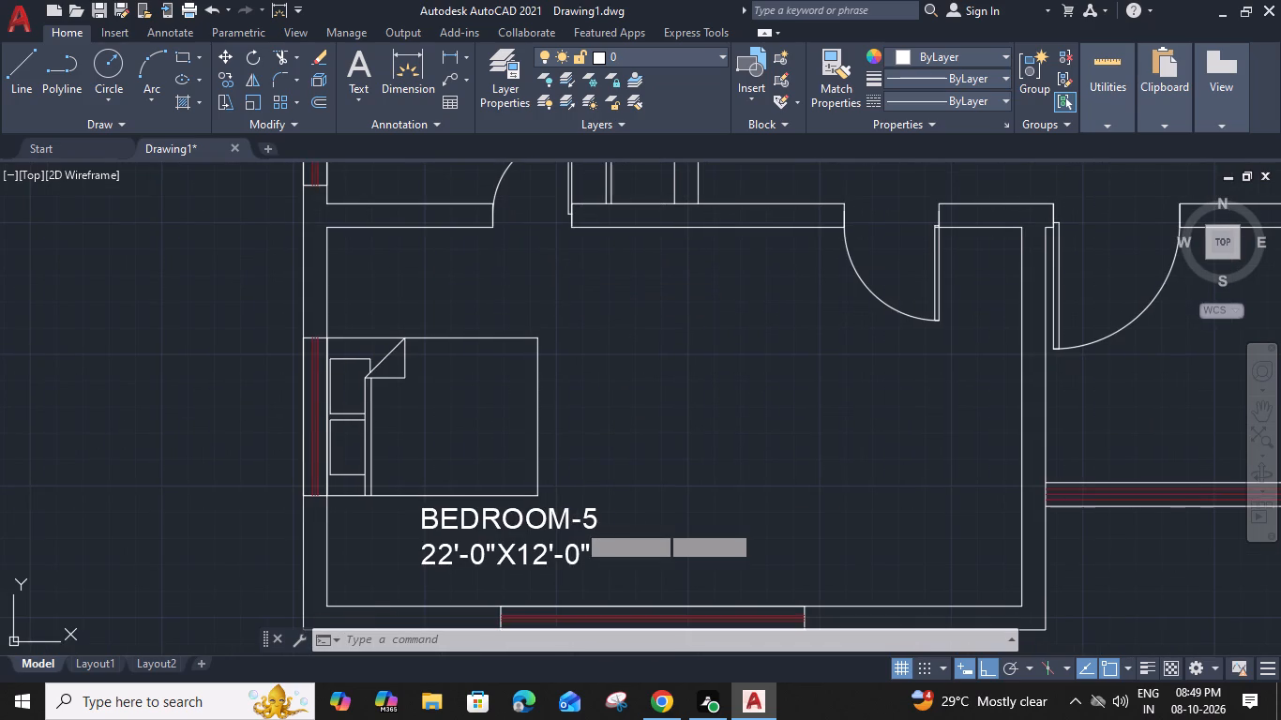
pyautogui.write('M')
pyautogui.press('space')
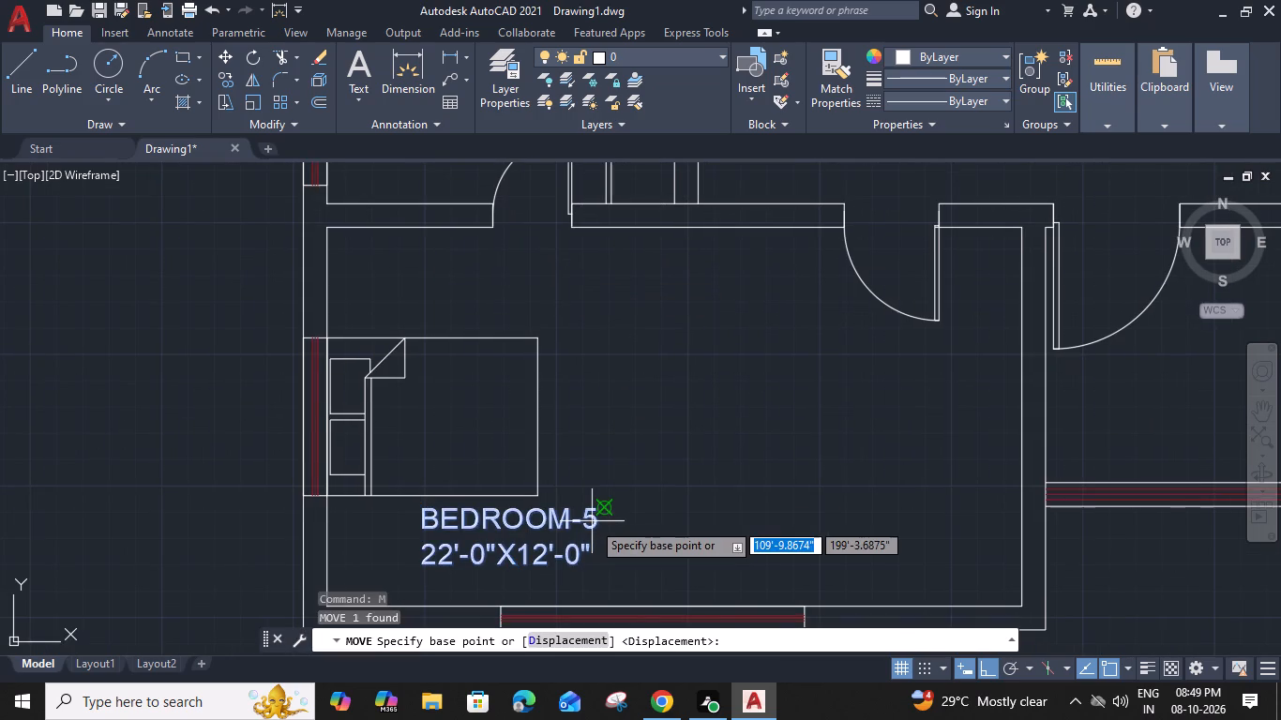
pyautogui.click(603, 503)
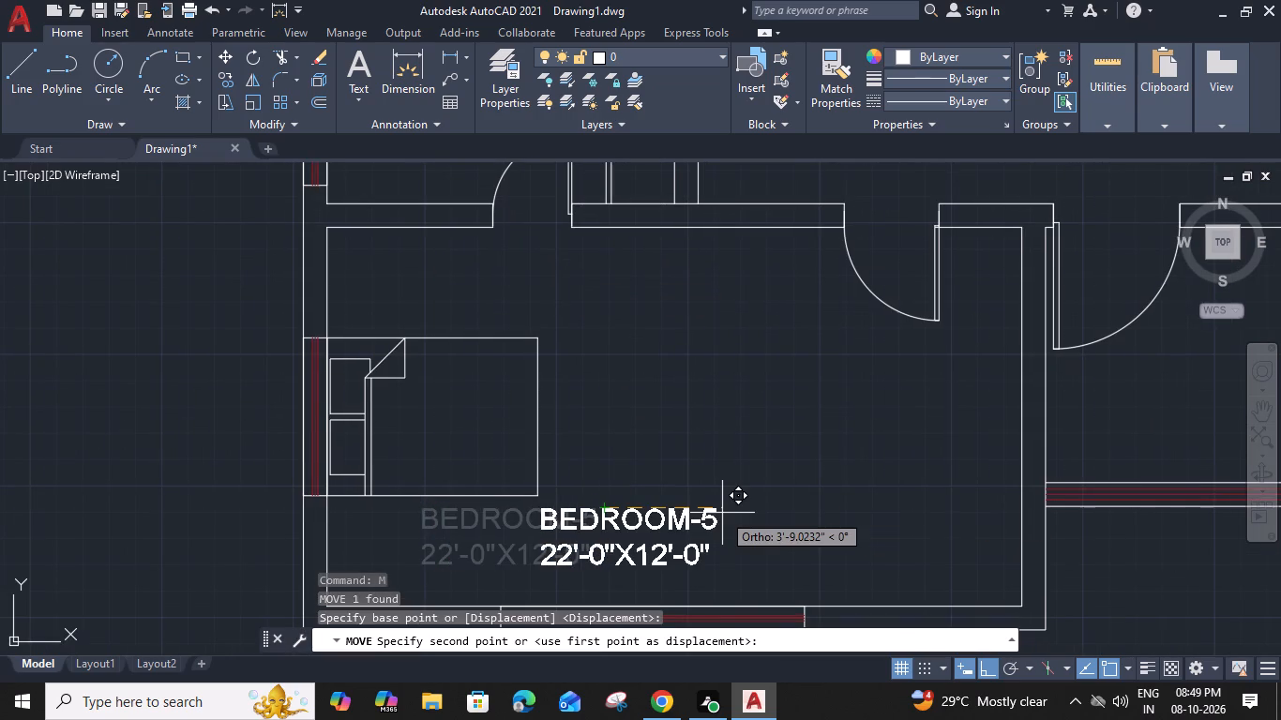
pyautogui.click(723, 513)
# Move the BEDROOM-5 label straight north so it sits beside the bed's east edge.
pyautogui.click(708, 522)
pyautogui.write('M')
pyautogui.press('space')
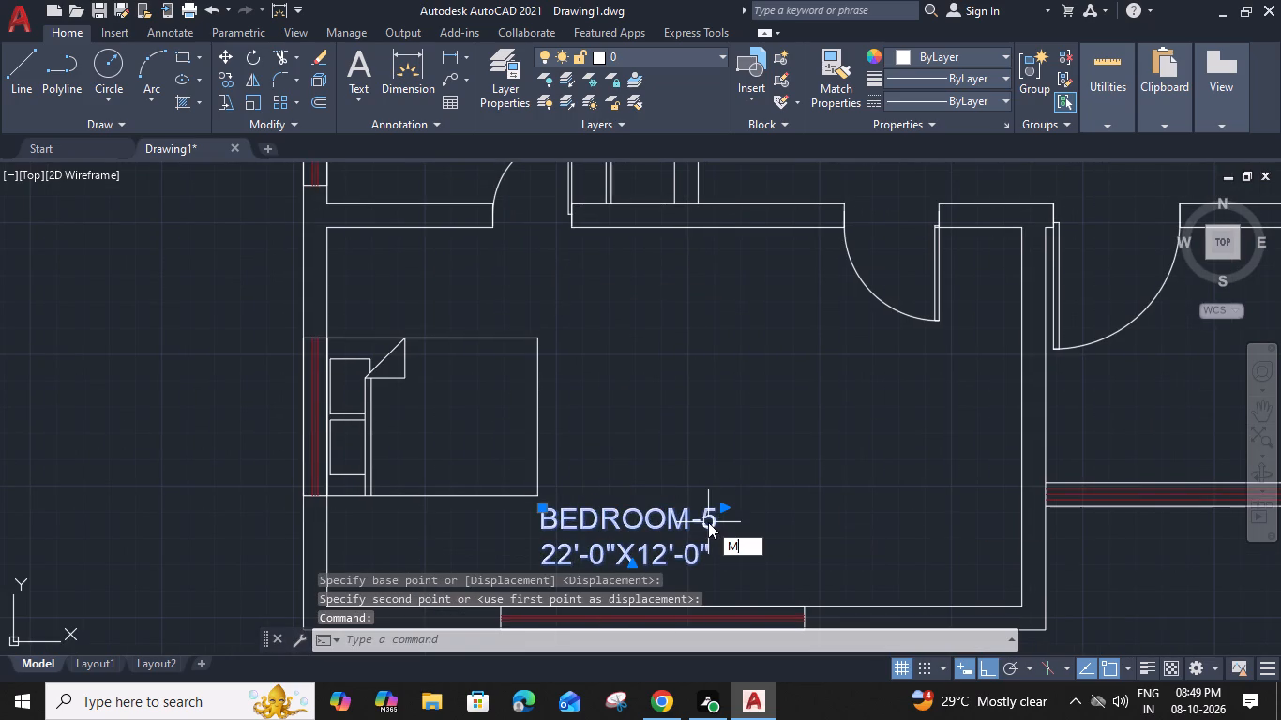
pyautogui.click(720, 507)
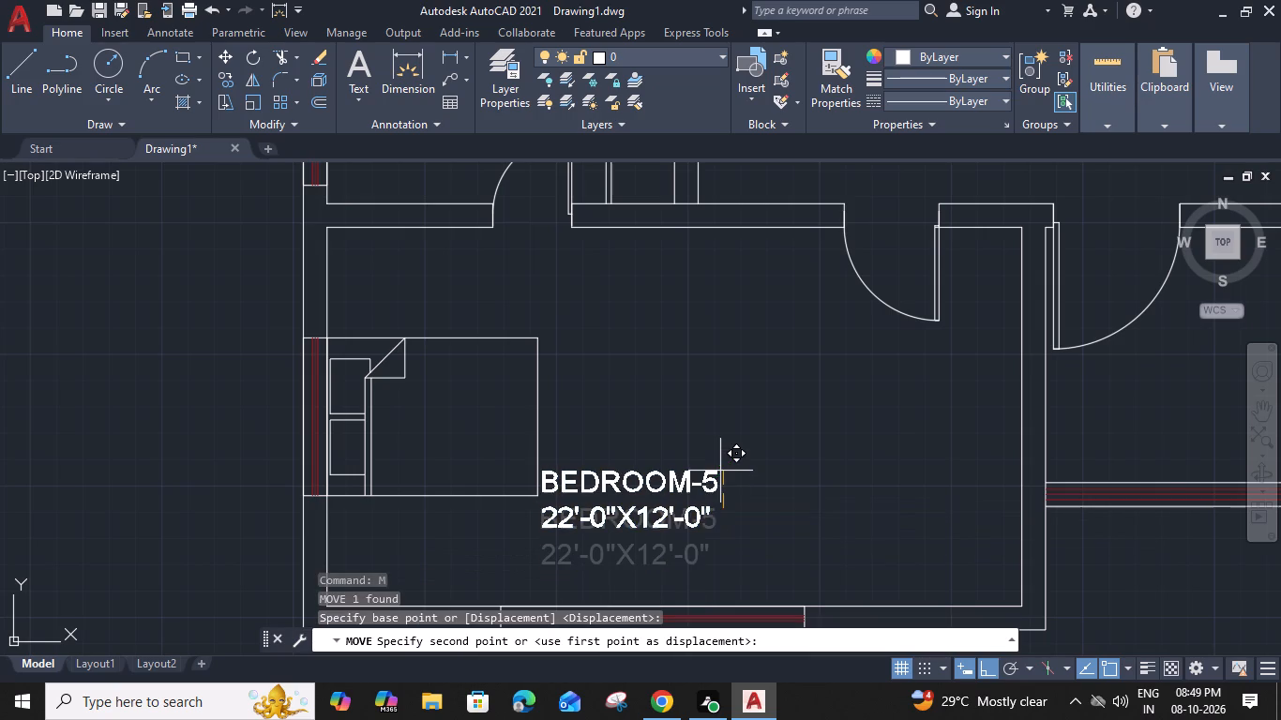
pyautogui.click(734, 399)
# Draw a short horizontal line westward from BEDROOM-5's inner east wall face, just below the bedroom door swing.
pyautogui.scroll(-2, 736, 399)
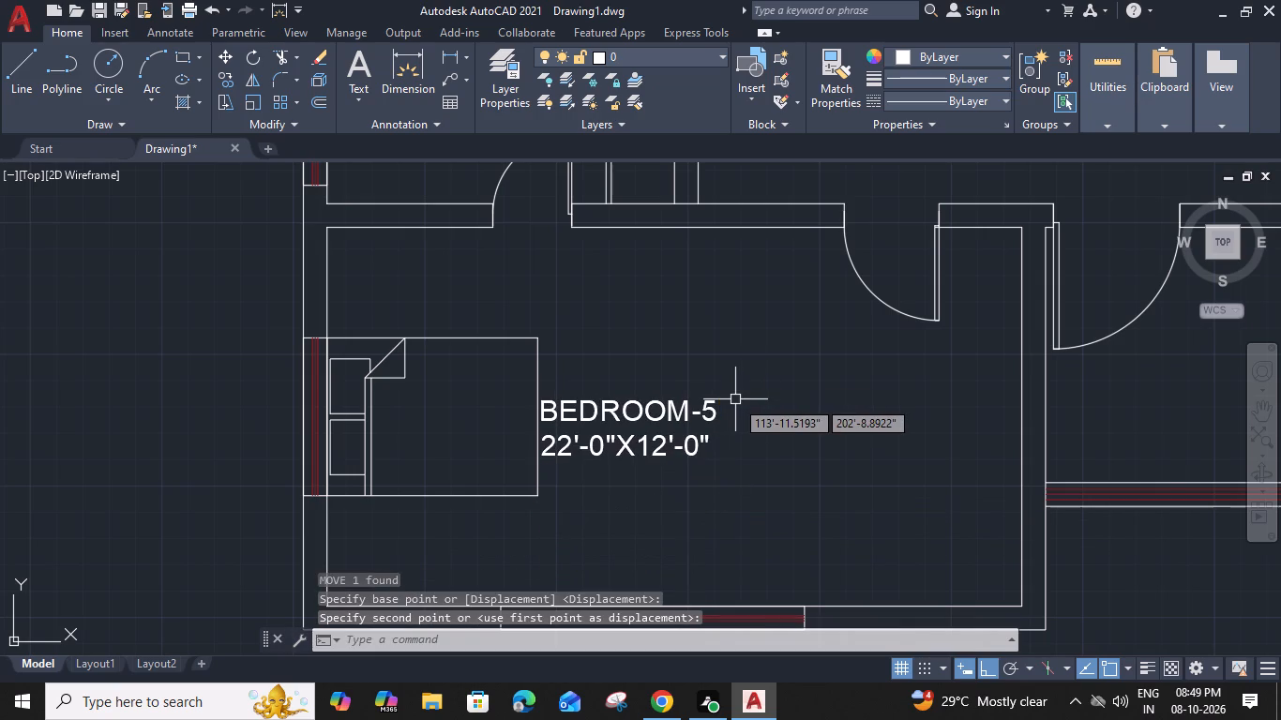
pyautogui.moveTo(773, 443); pyautogui.dragTo(657, 410, button='middle')
pyautogui.scroll(2, 743, 401)
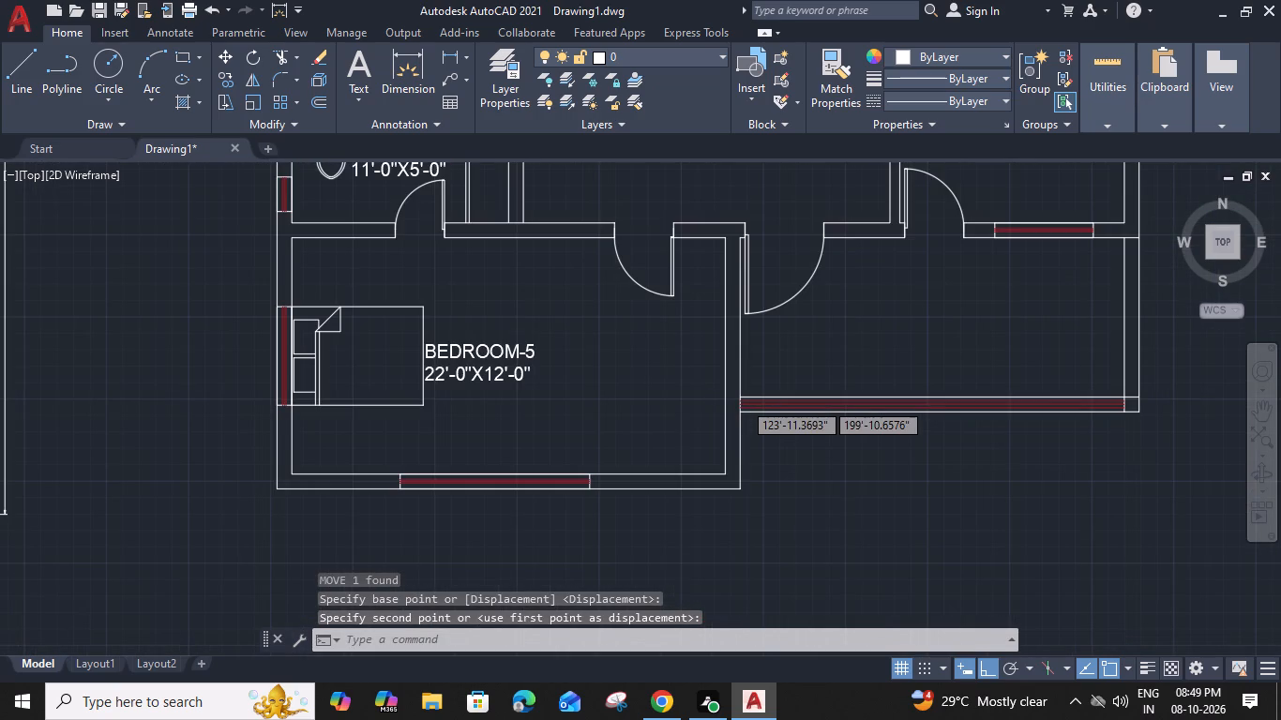
pyautogui.write('L')
pyautogui.press('space')
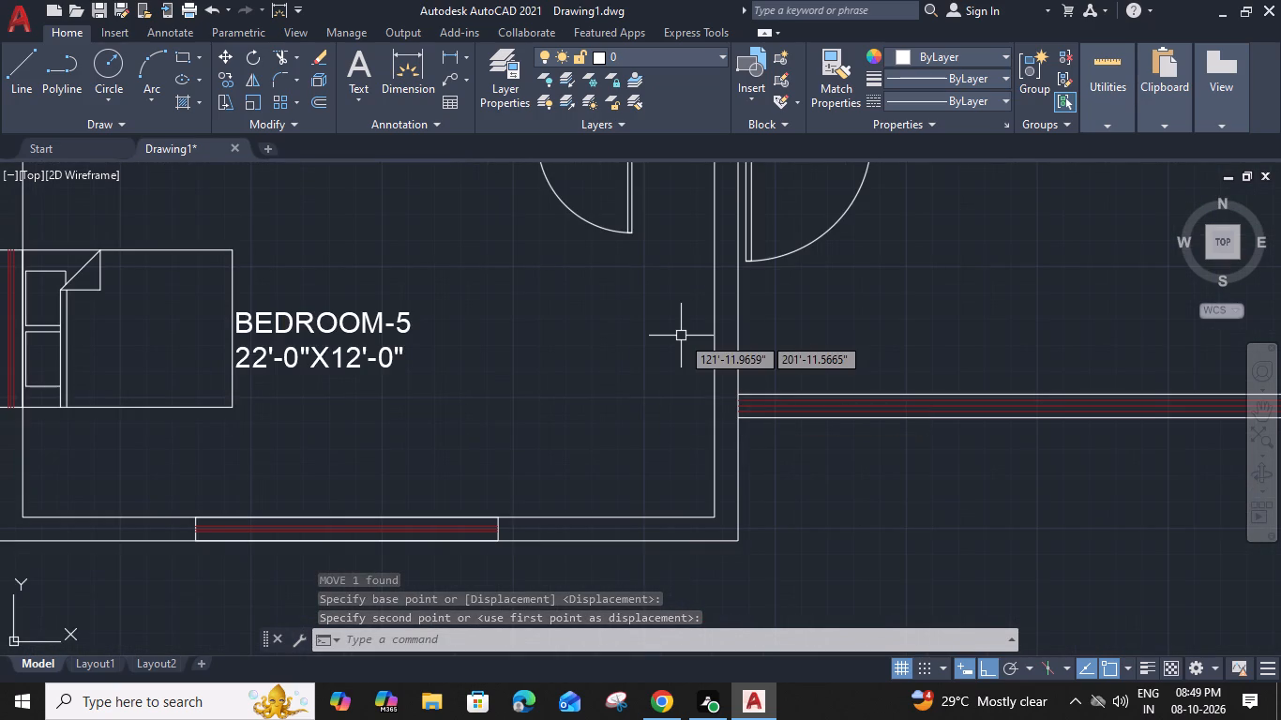
pyautogui.click(712, 266)
pyautogui.click(608, 268)
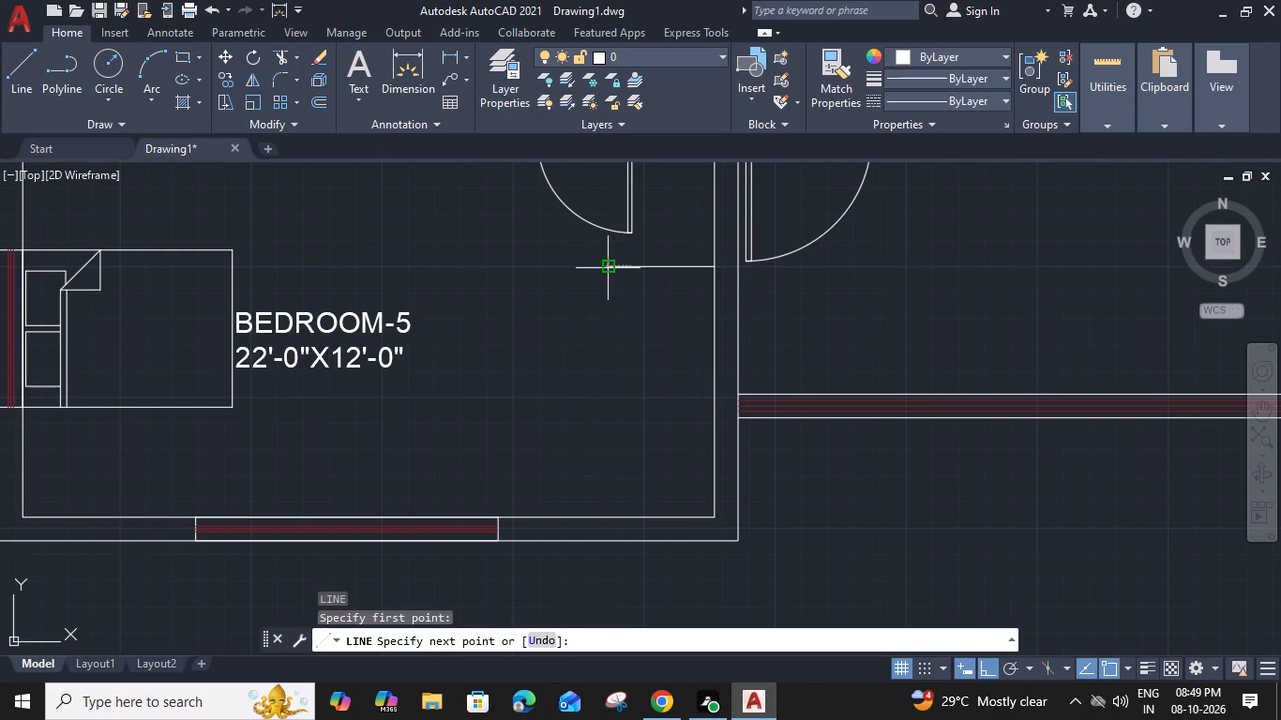
pyautogui.press('Escape')
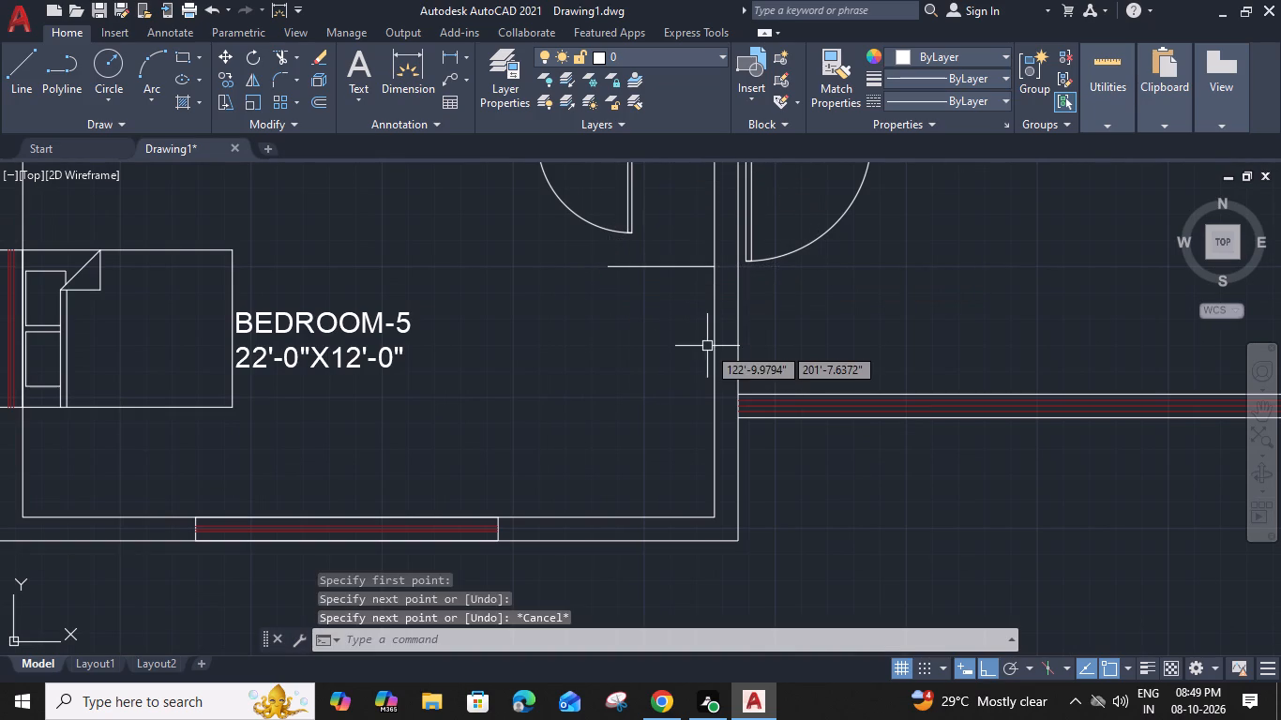
# Offset BEDROOM-5's inner east wall line 1" into the room, then offset each resulting line further west by 2' and 2".
pyautogui.click(716, 349)
pyautogui.write('O')
pyautogui.press('space')
pyautogui.write('1"')
pyautogui.press('Return')
pyautogui.click(690, 350)
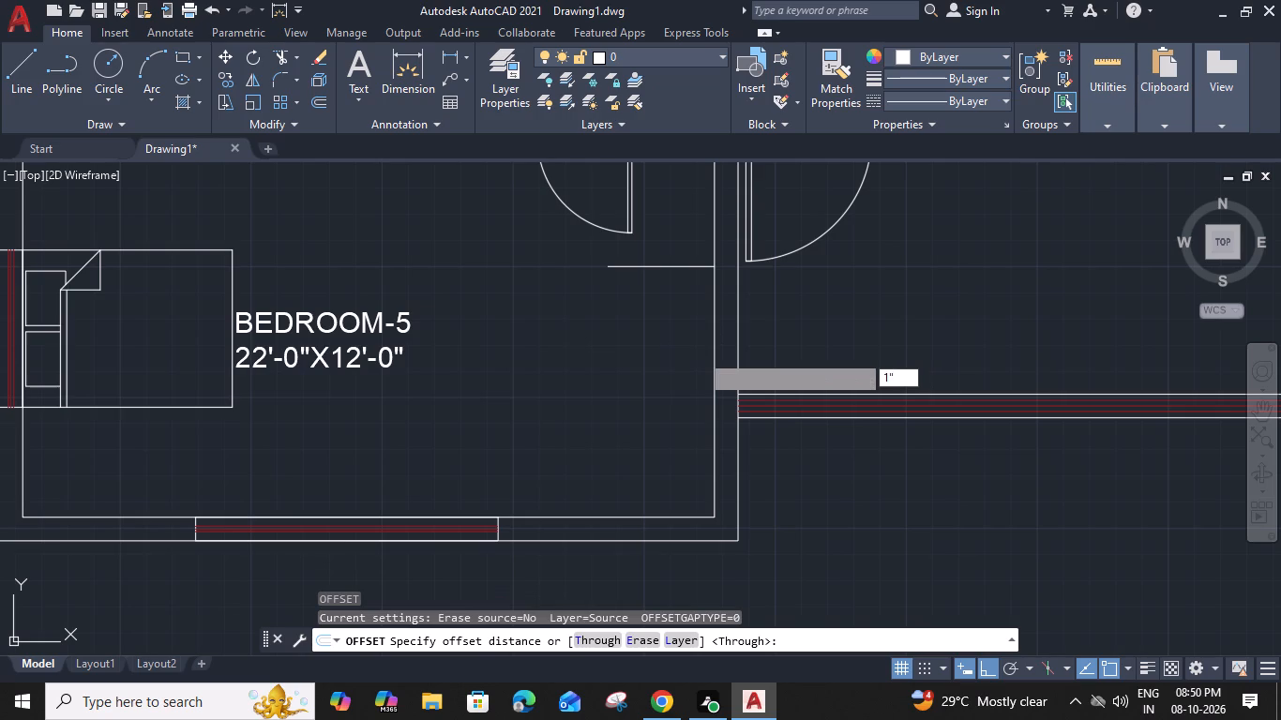
pyautogui.scroll(1, 712, 293)
pyautogui.click(710, 301)
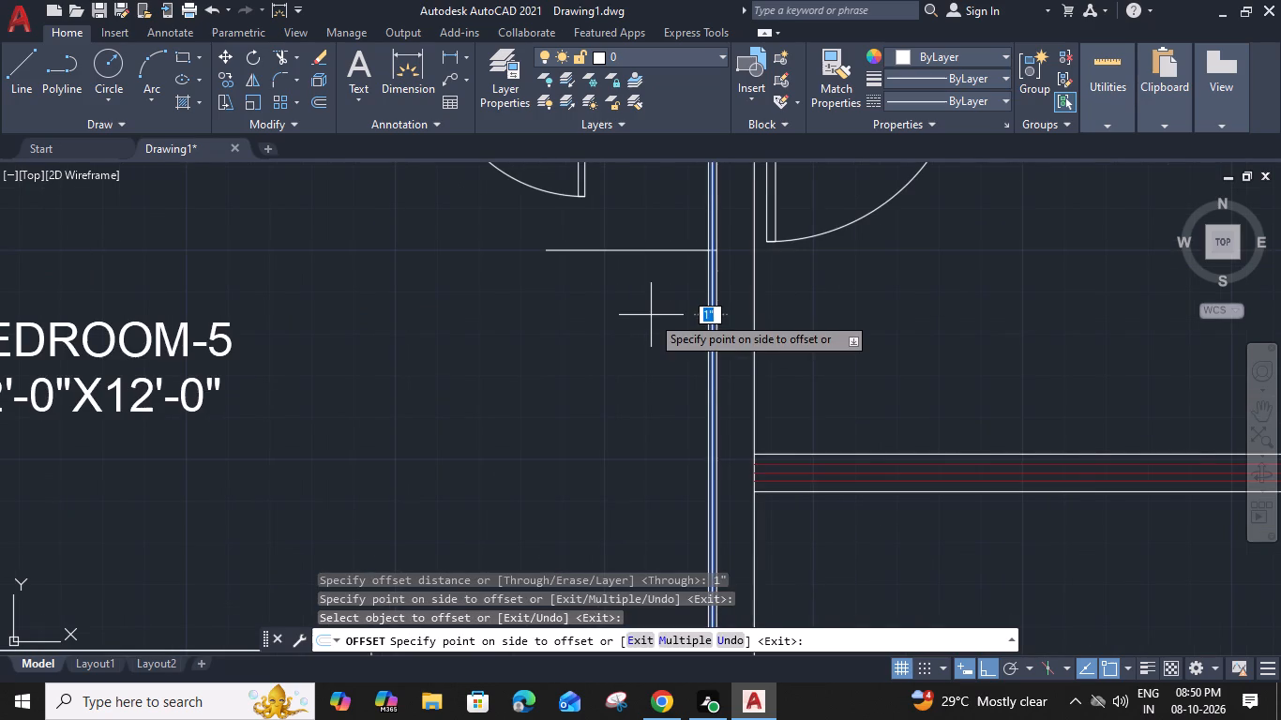
pyautogui.write("2'")
pyautogui.press('space')
pyautogui.click(610, 323)
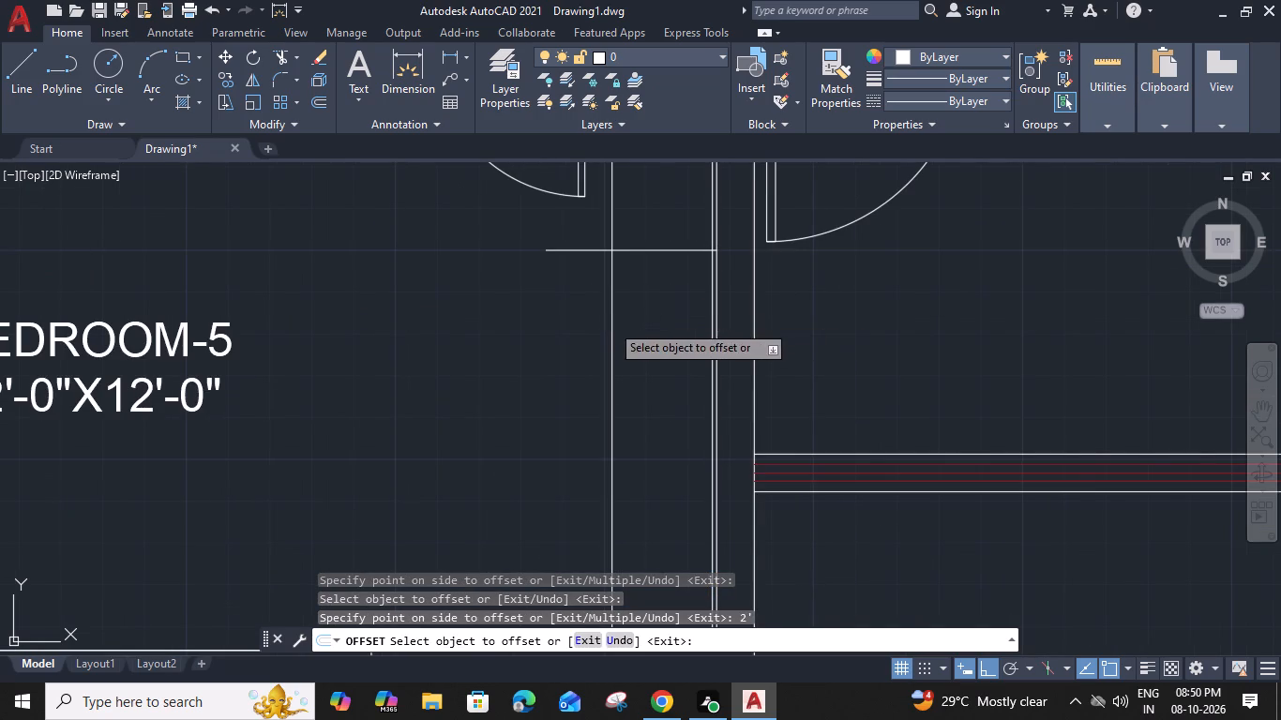
pyautogui.write('2"')
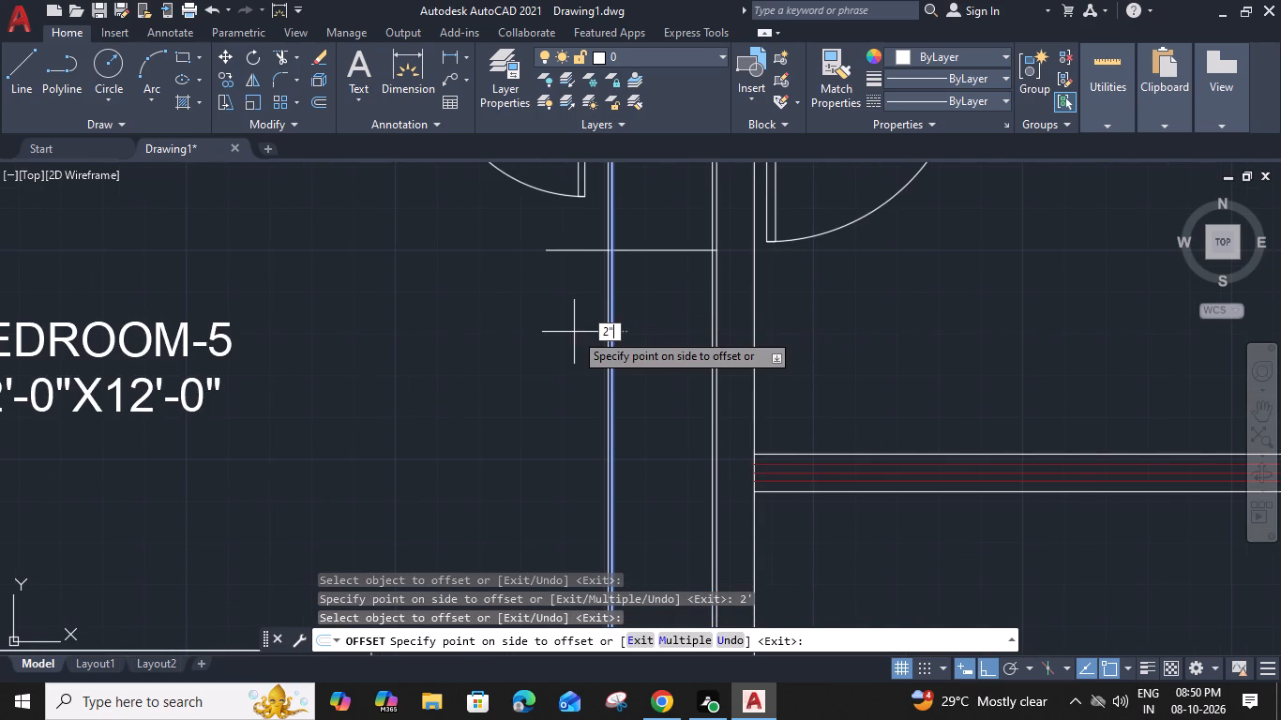
pyautogui.press('Return')
pyautogui.press('Escape')
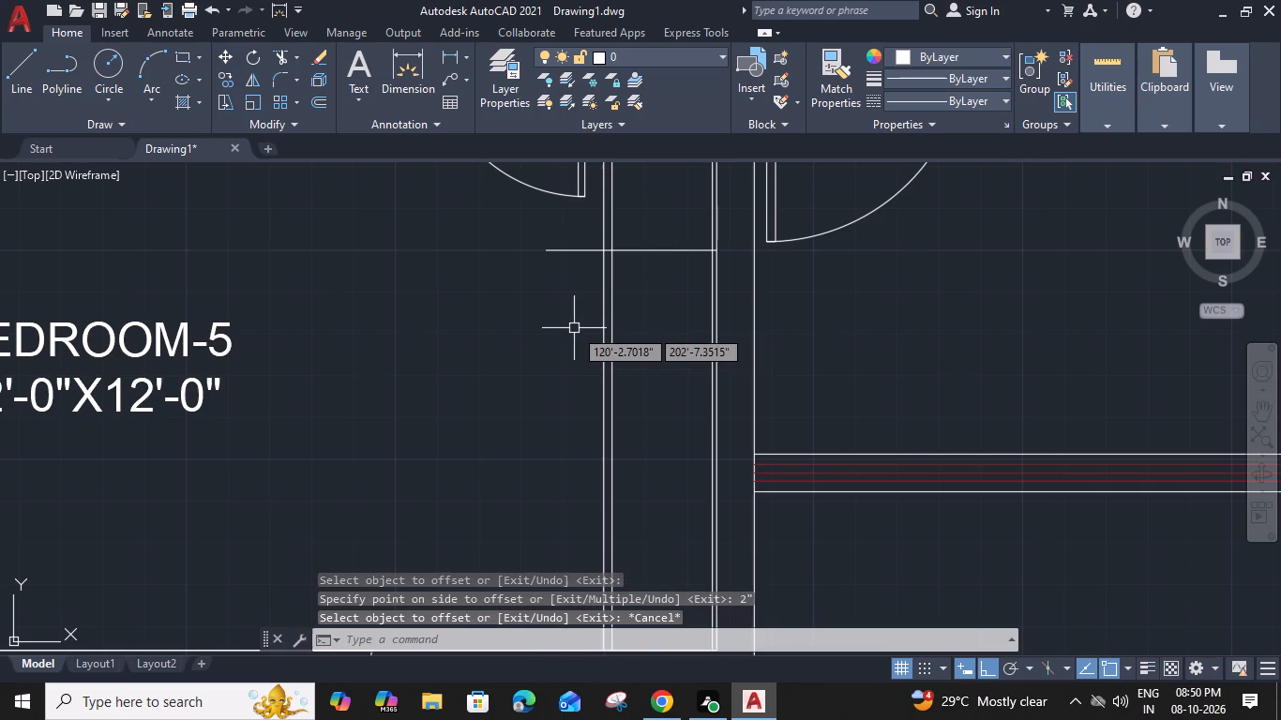
# Trim the short horizontal line's overhangs and the offset vertical lines north of it to form the wardrobe's north end in BEDROOM-5.
pyautogui.write('TR')
pyautogui.press('space')
pyautogui.click(585, 247)
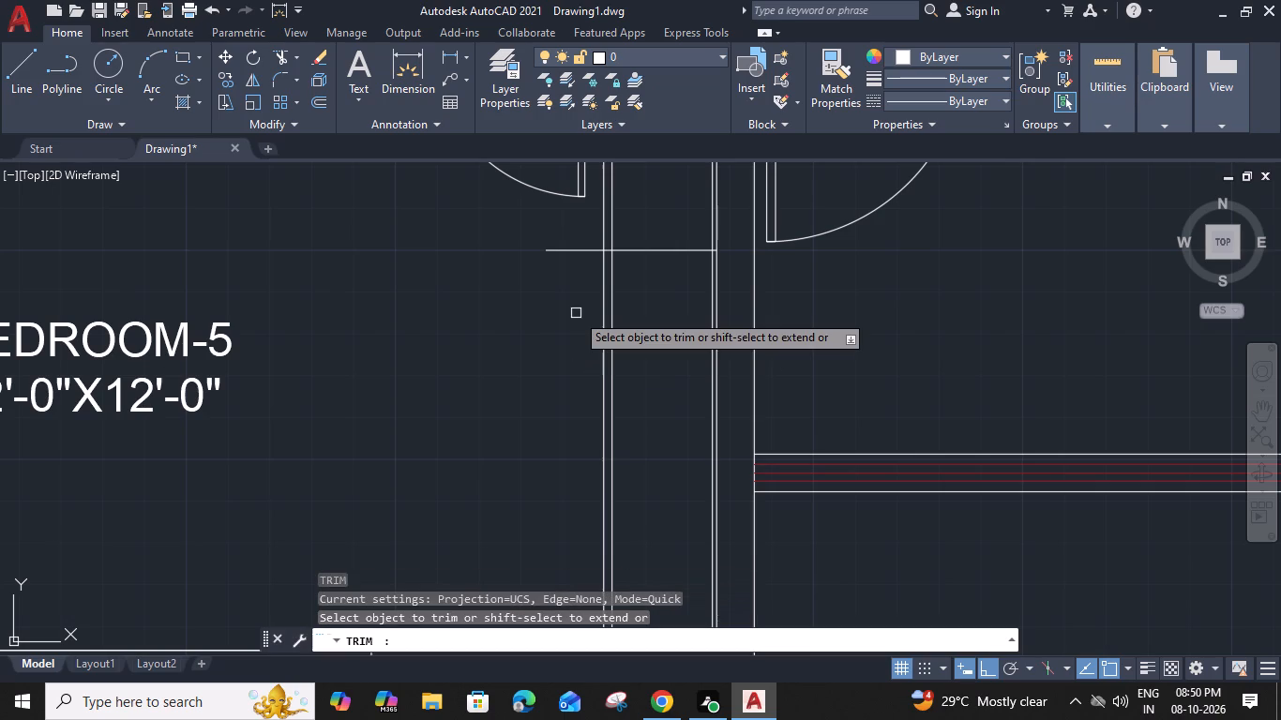
pyautogui.click(588, 231)
pyautogui.scroll(3, 710, 232)
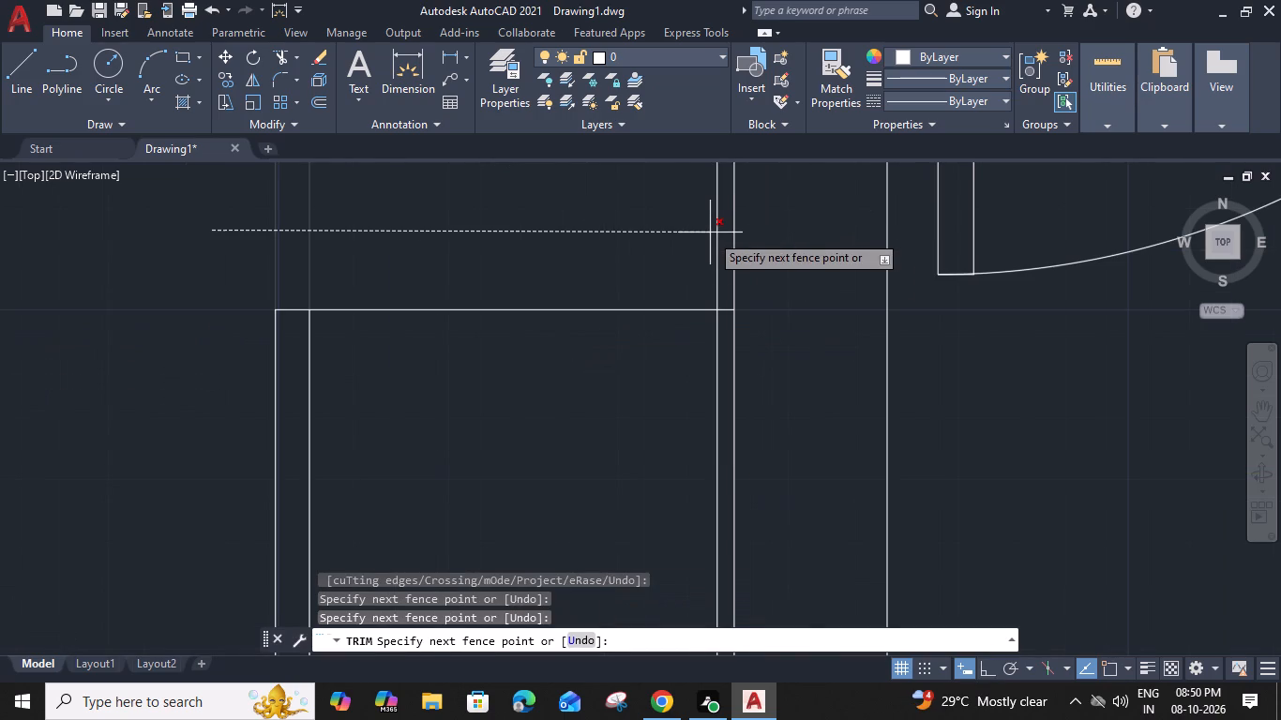
pyautogui.click(727, 249)
pyautogui.scroll(-1, 727, 249)
pyautogui.scroll(2, 724, 272)
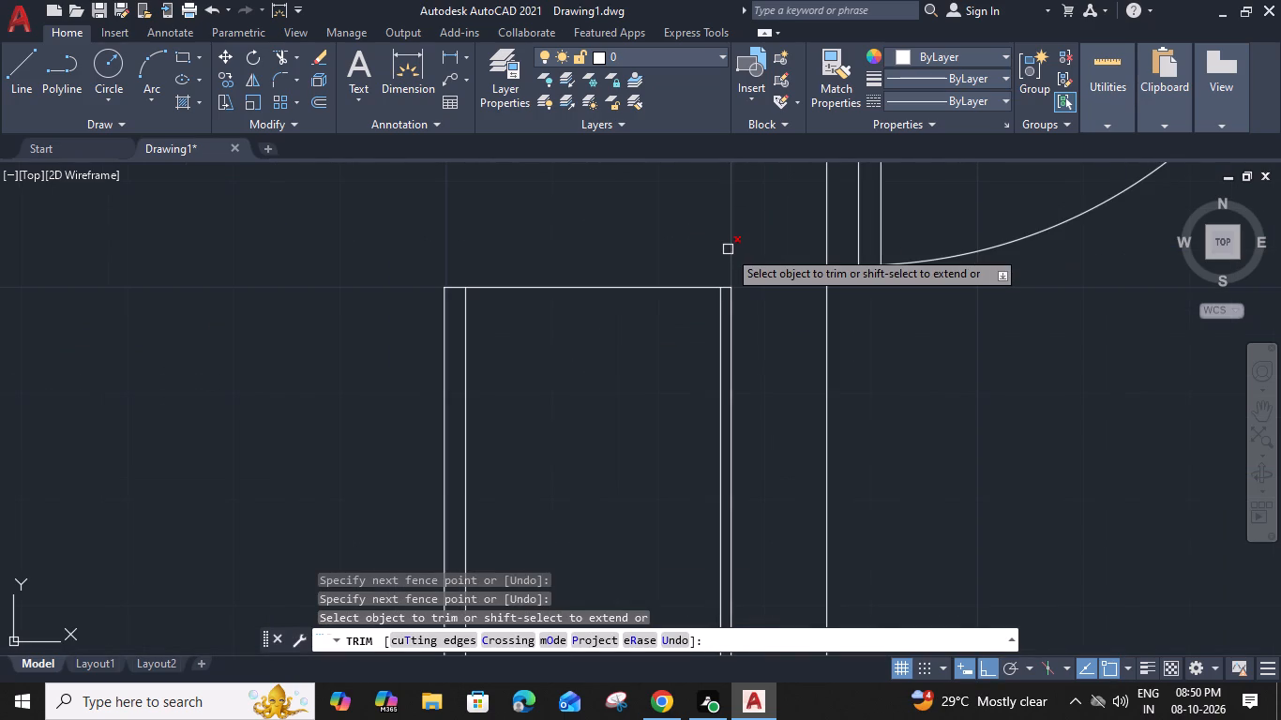
pyautogui.click(728, 312)
pyautogui.scroll(-4, 728, 312)
pyautogui.moveTo(677, 433); pyautogui.dragTo(671, 126, button='middle')
pyautogui.press('Escape')
# Offset BEDROOM-5's inner south wall line 1" north into the room.
pyautogui.click(695, 402)
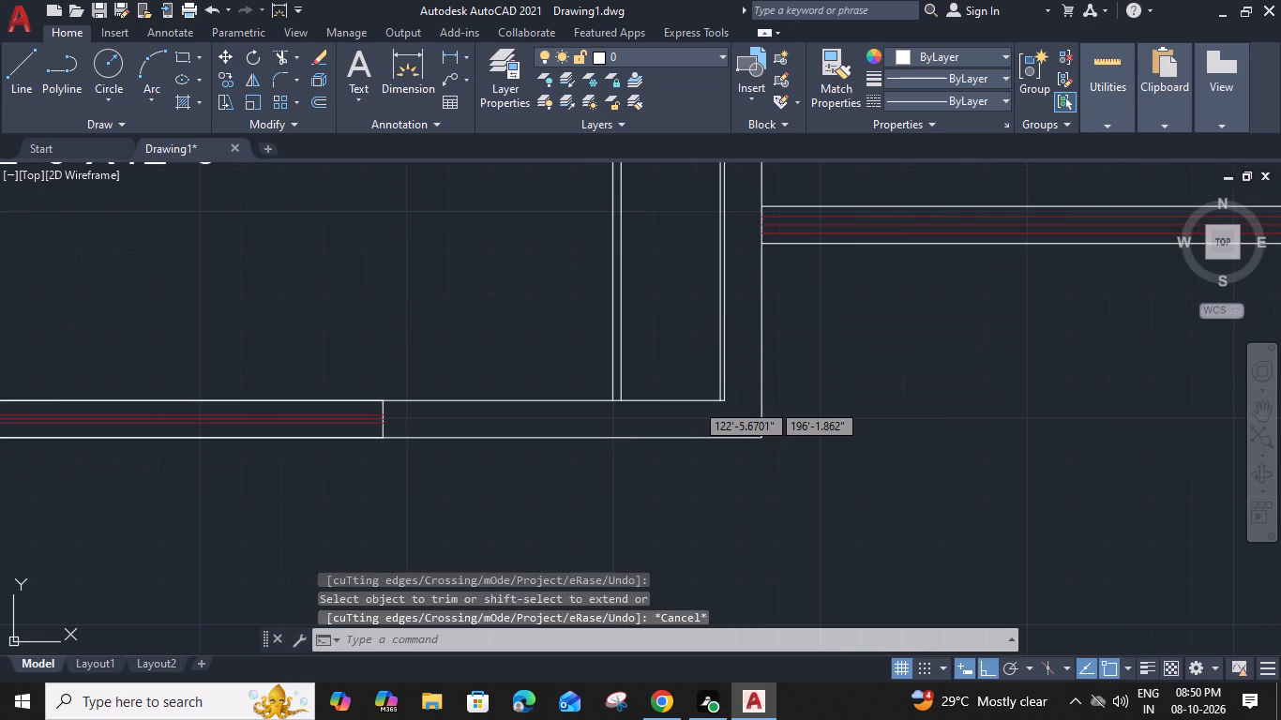
pyautogui.write('O 1"')
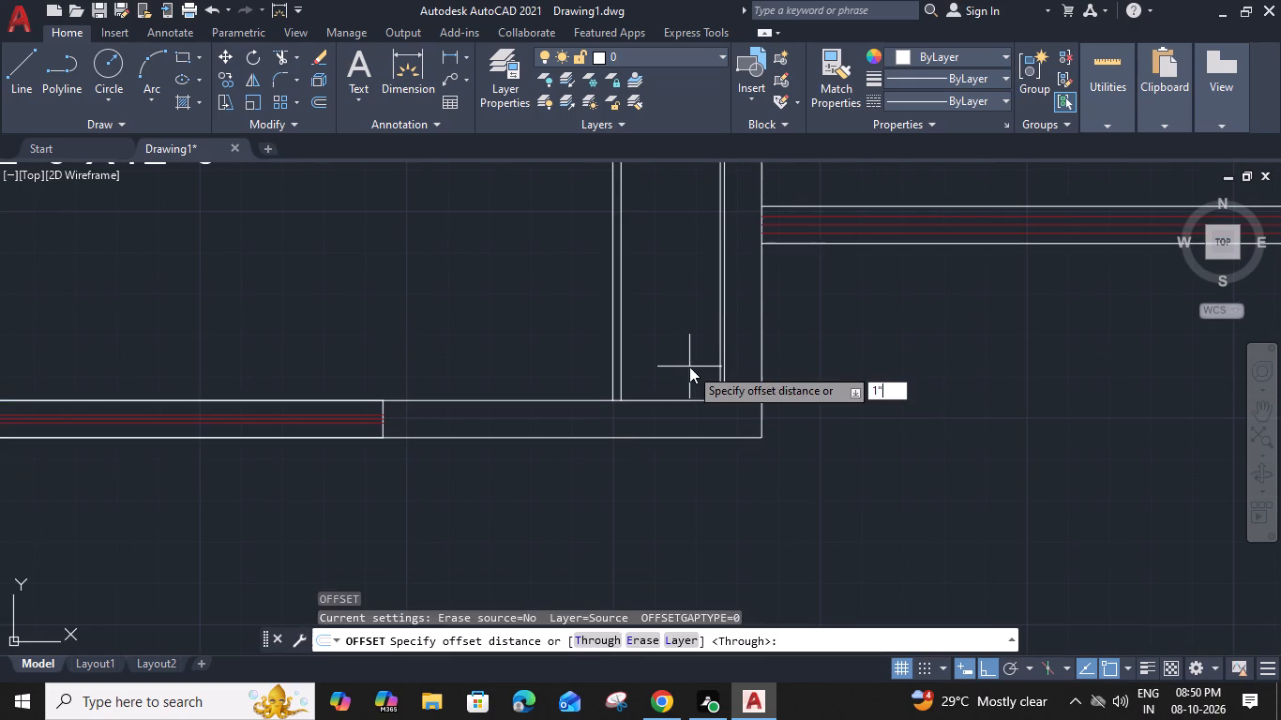
pyautogui.press('Return')
pyautogui.click(689, 358)
pyautogui.press('Escape')
# Trim the wardrobe's vertical lines below the offset line and the stub across the gap to the east wall.
pyautogui.write('TR')
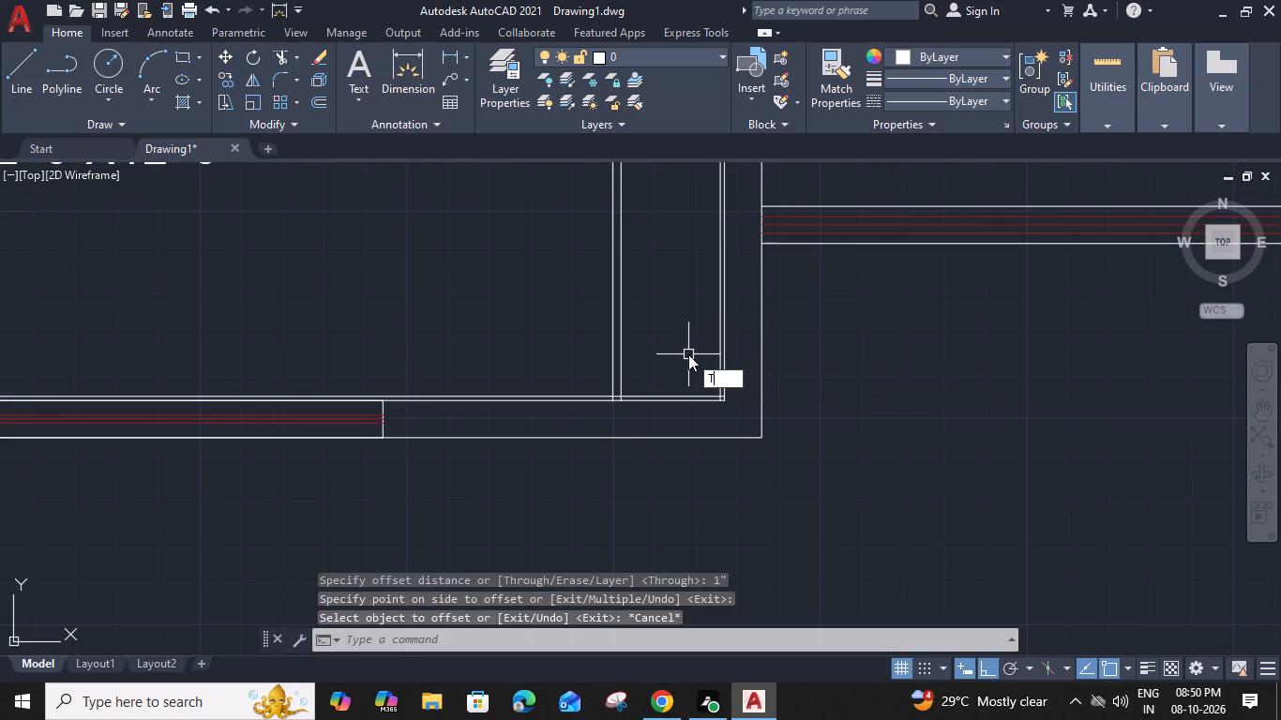
pyautogui.press('space')
pyautogui.scroll(3, 635, 391)
pyautogui.click(514, 410)
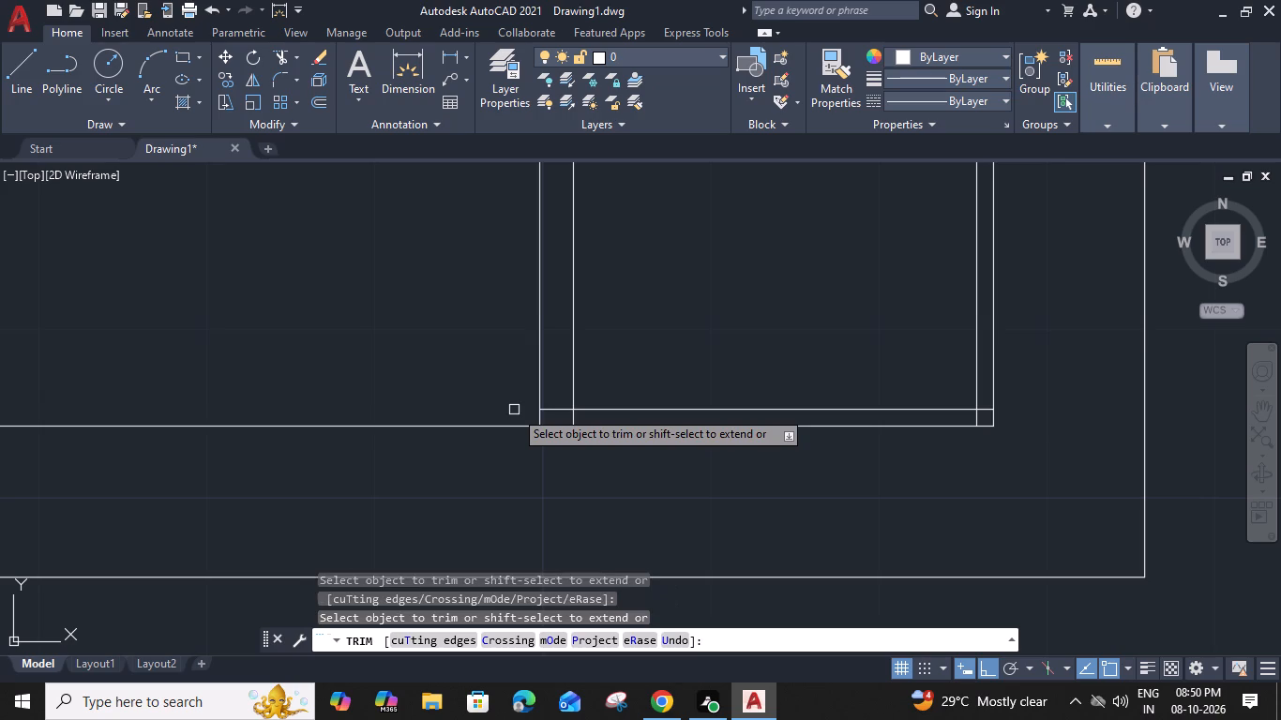
pyautogui.click(539, 418)
pyautogui.click(569, 417)
pyautogui.scroll(-1, 574, 414)
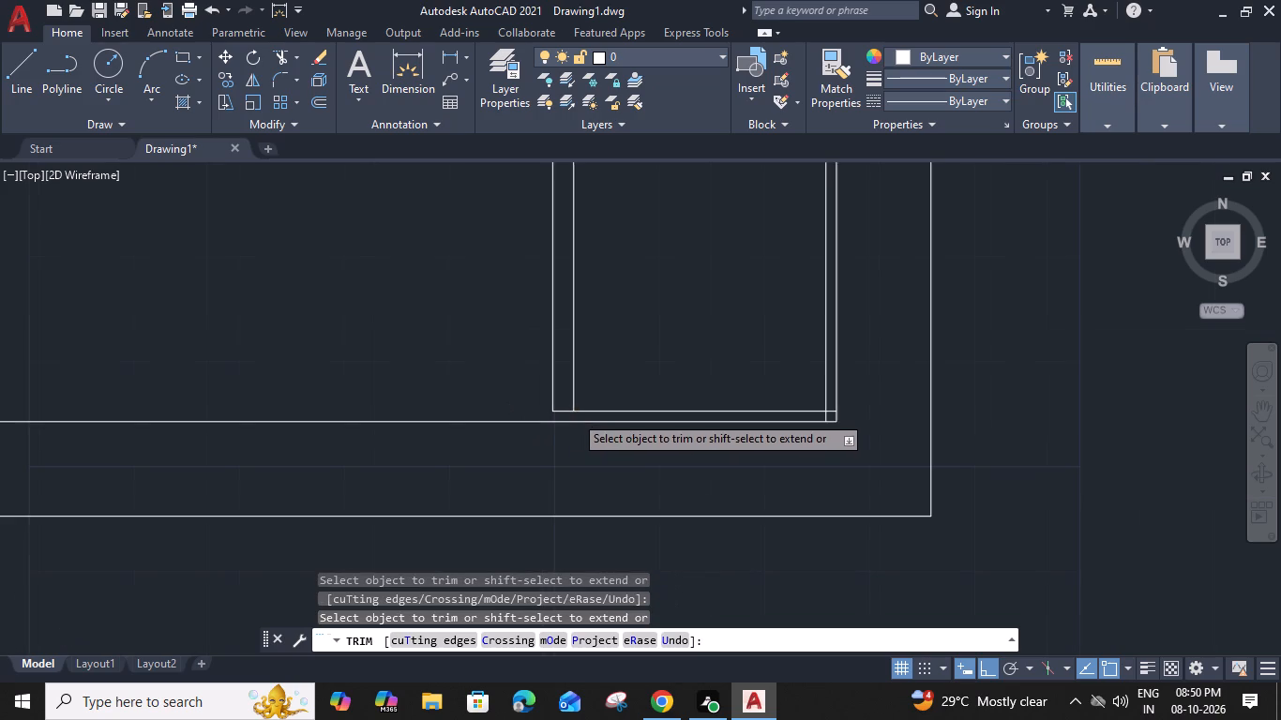
pyautogui.scroll(3, 817, 416)
pyautogui.click(843, 424)
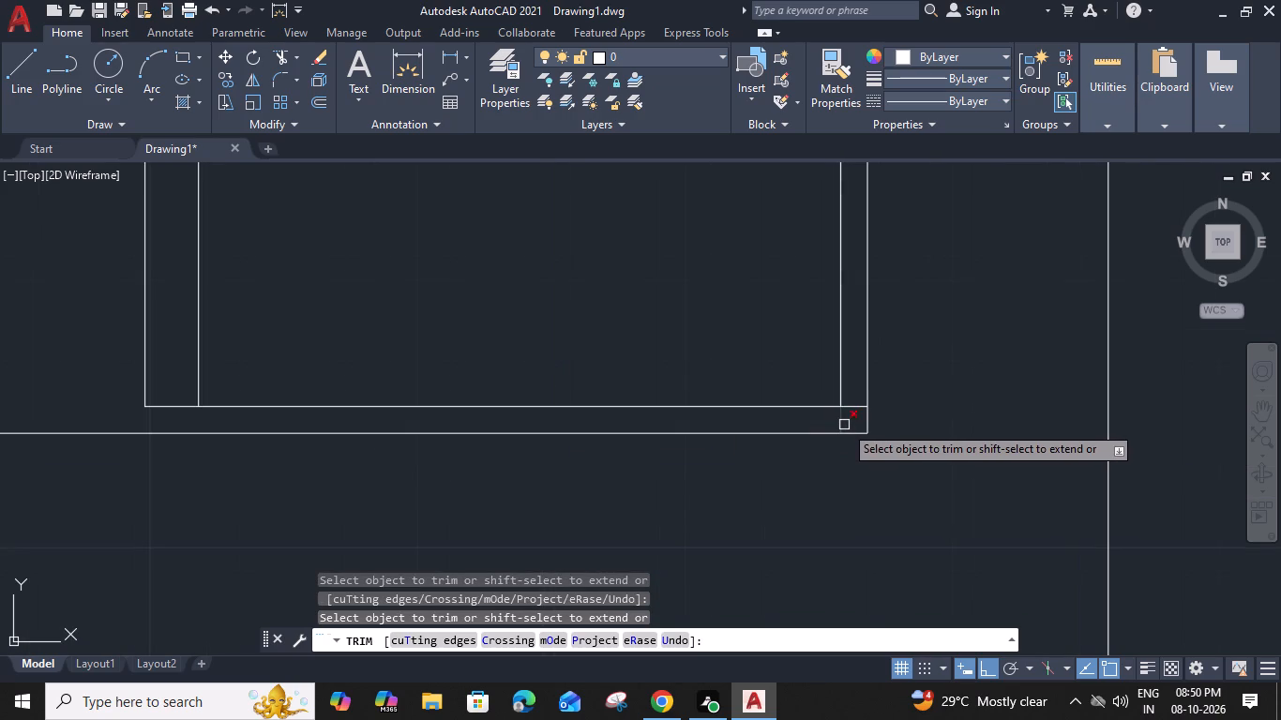
pyautogui.click(861, 408)
pyautogui.press('Escape')
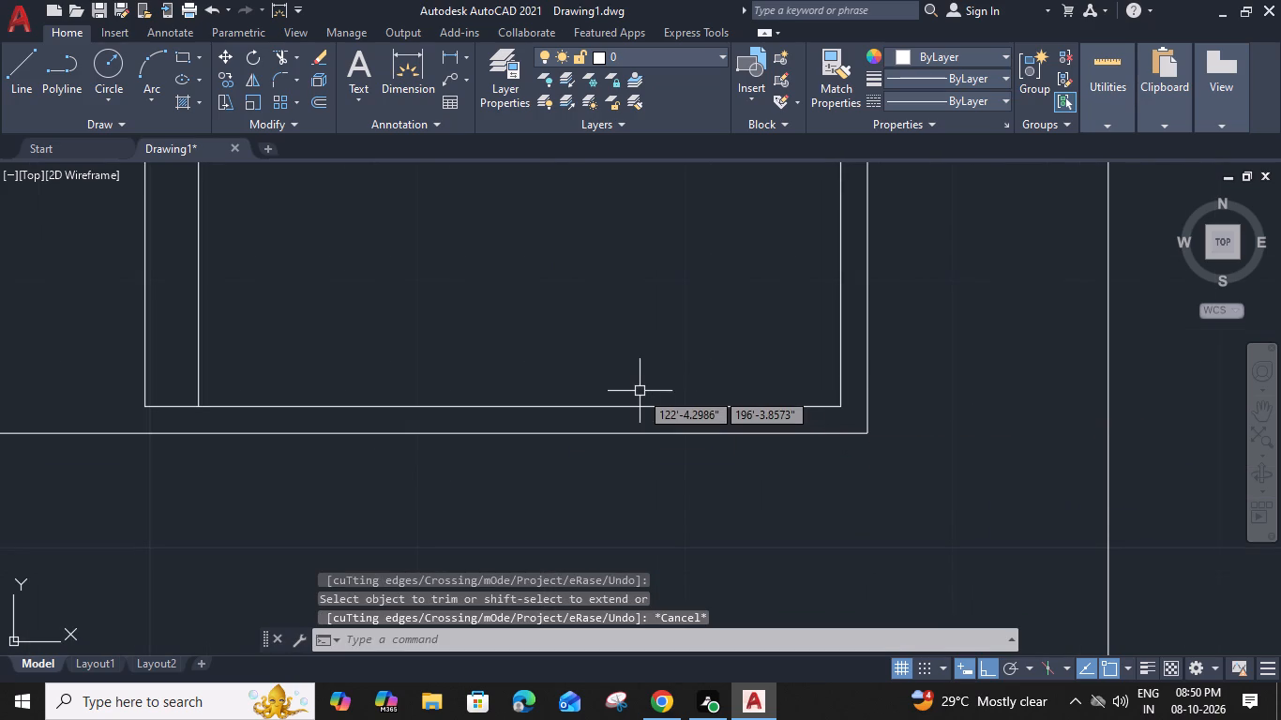
# Draw a vertical centre line up the wardrobe from the midpoint of its south line to its north line.
pyautogui.write('L')
pyautogui.press('space')
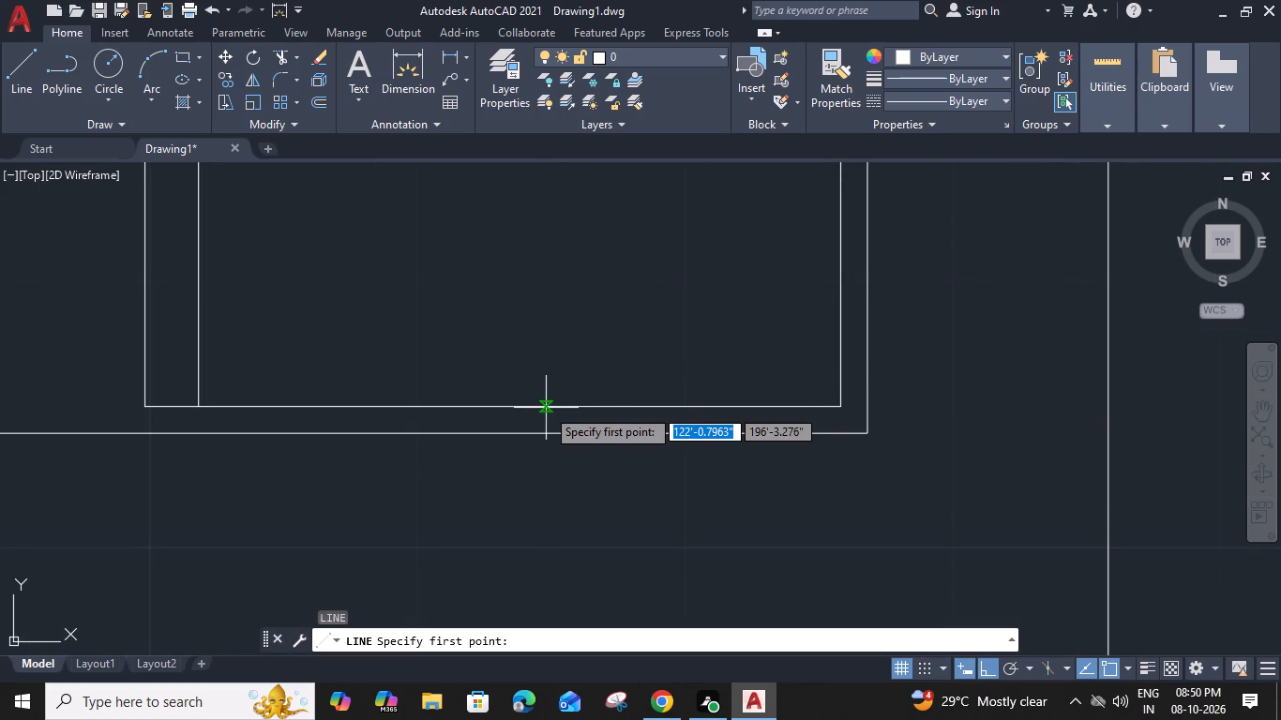
pyautogui.click(495, 406)
pyautogui.scroll(-2, 493, 401)
pyautogui.moveTo(483, 316); pyautogui.dragTo(509, 479, button='middle')
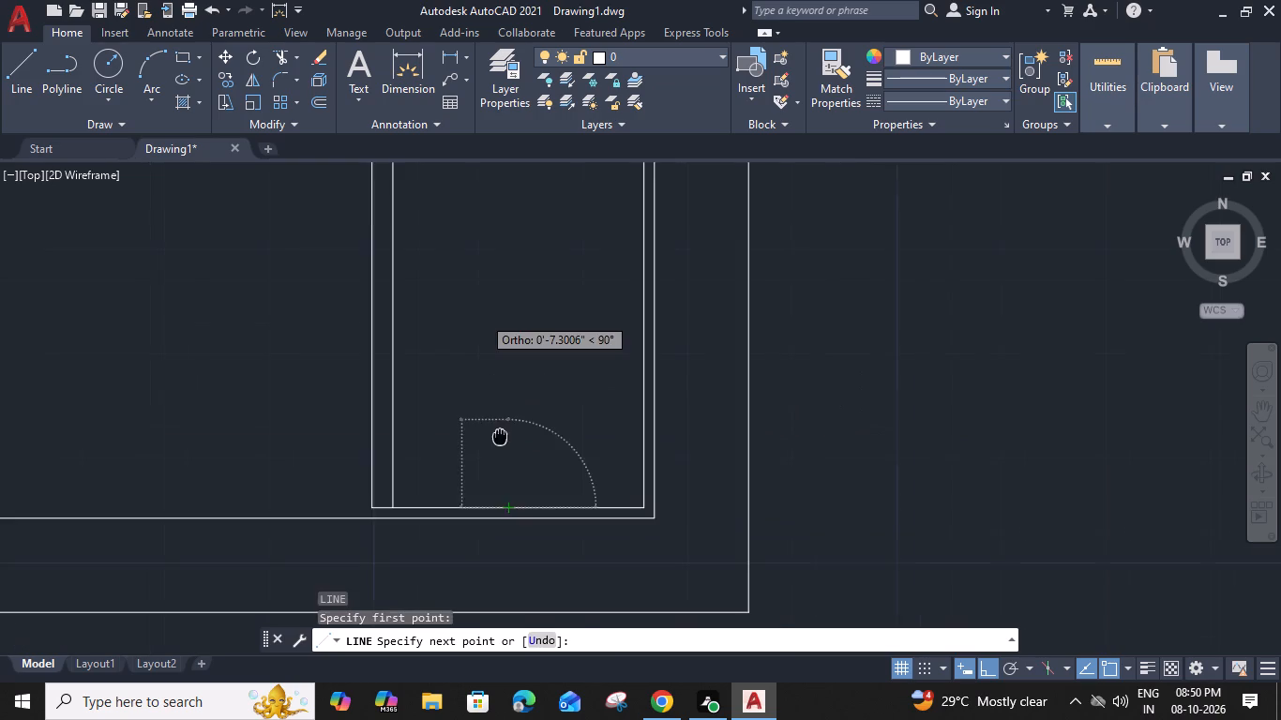
pyautogui.moveTo(509, 479); pyautogui.dragTo(528, 662, button='middle')
pyautogui.moveTo(542, 315); pyautogui.dragTo(540, 492, button='middle')
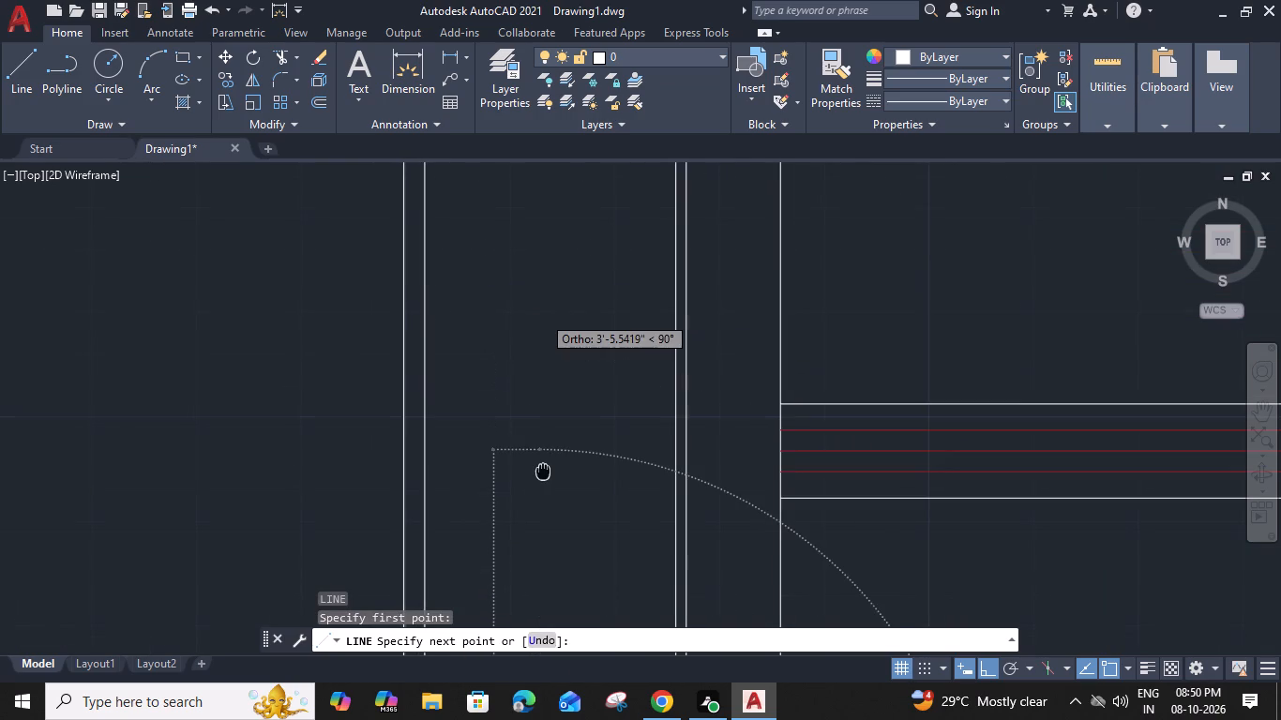
pyautogui.scroll(-2, 531, 425)
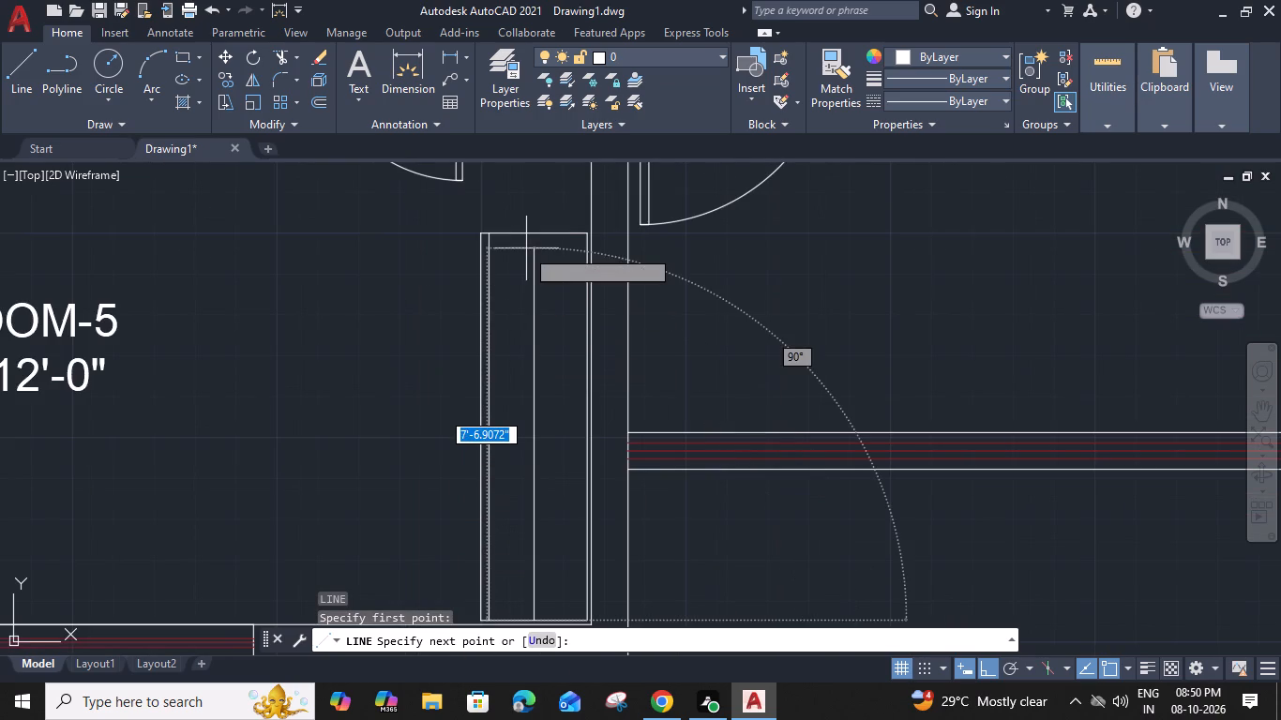
pyautogui.click(535, 233)
pyautogui.press('Escape')
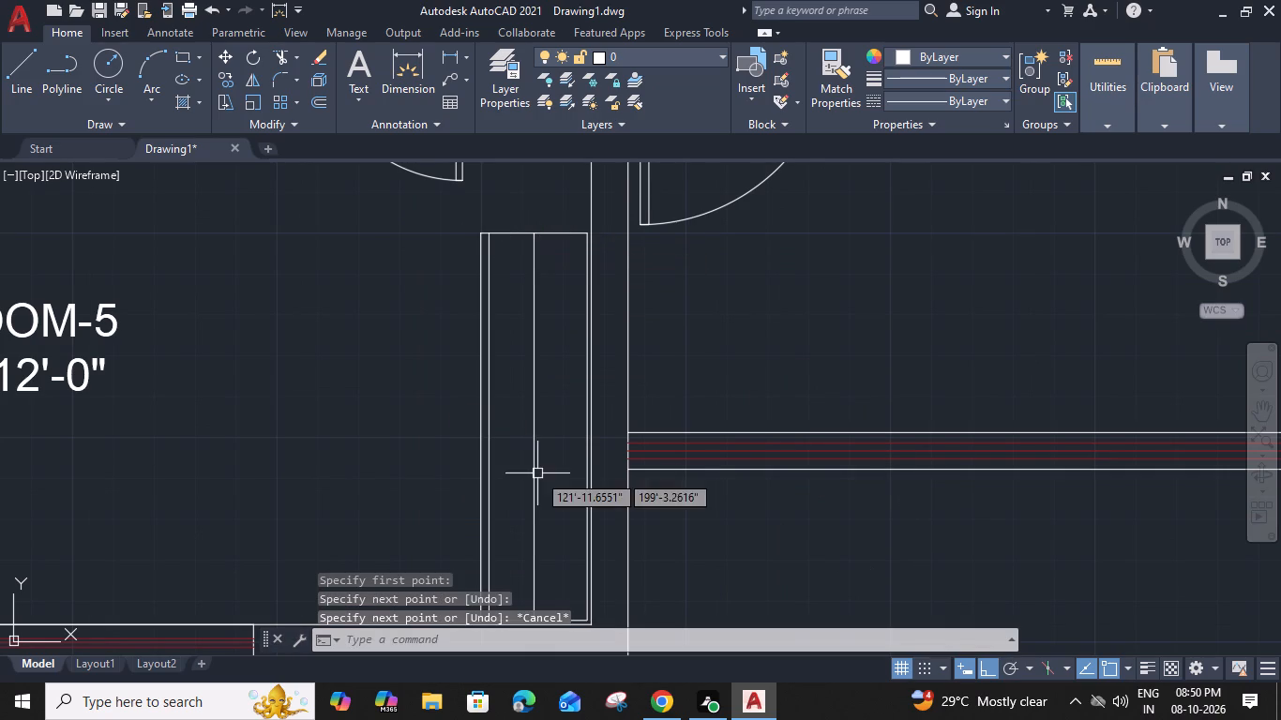
# Draw a diagonal line from the wardrobe's inner southwest corner, rising gently to its east side line.
pyautogui.moveTo(542, 447); pyautogui.dragTo(604, 346, button='middle')
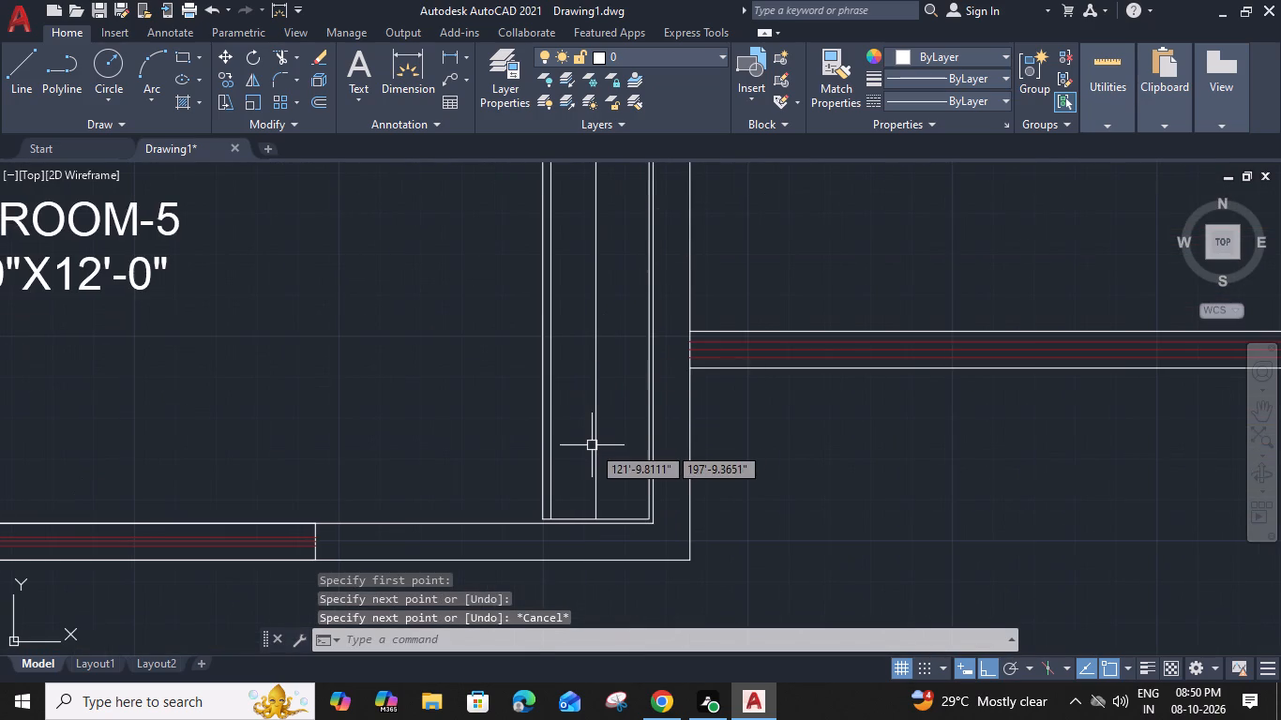
pyautogui.write('L')
pyautogui.press('space')
pyautogui.scroll(2, 569, 507)
pyautogui.click(525, 545)
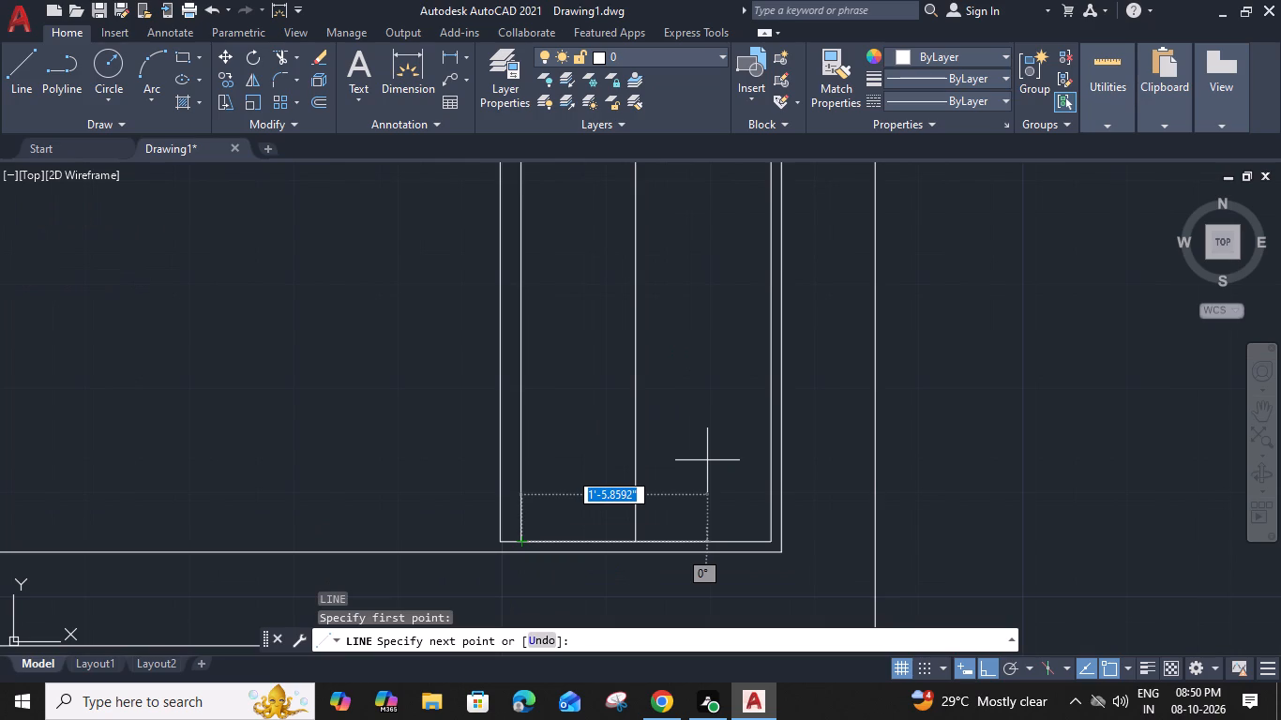
pyautogui.click(770, 443)
pyautogui.press('Escape')
# Draw a horizontal line across the wardrobe interior, from its east side to the inner west line, about 4" above its south line.
pyautogui.write('L')
pyautogui.press('space')
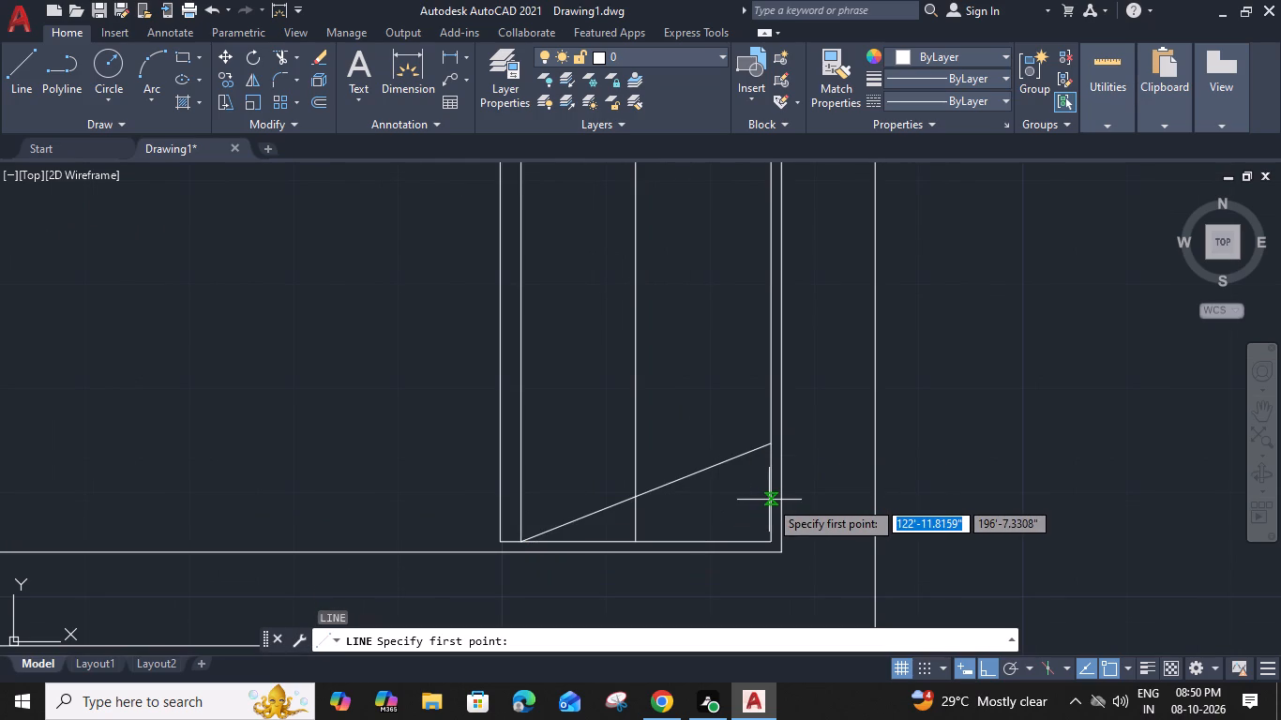
pyautogui.click(770, 500)
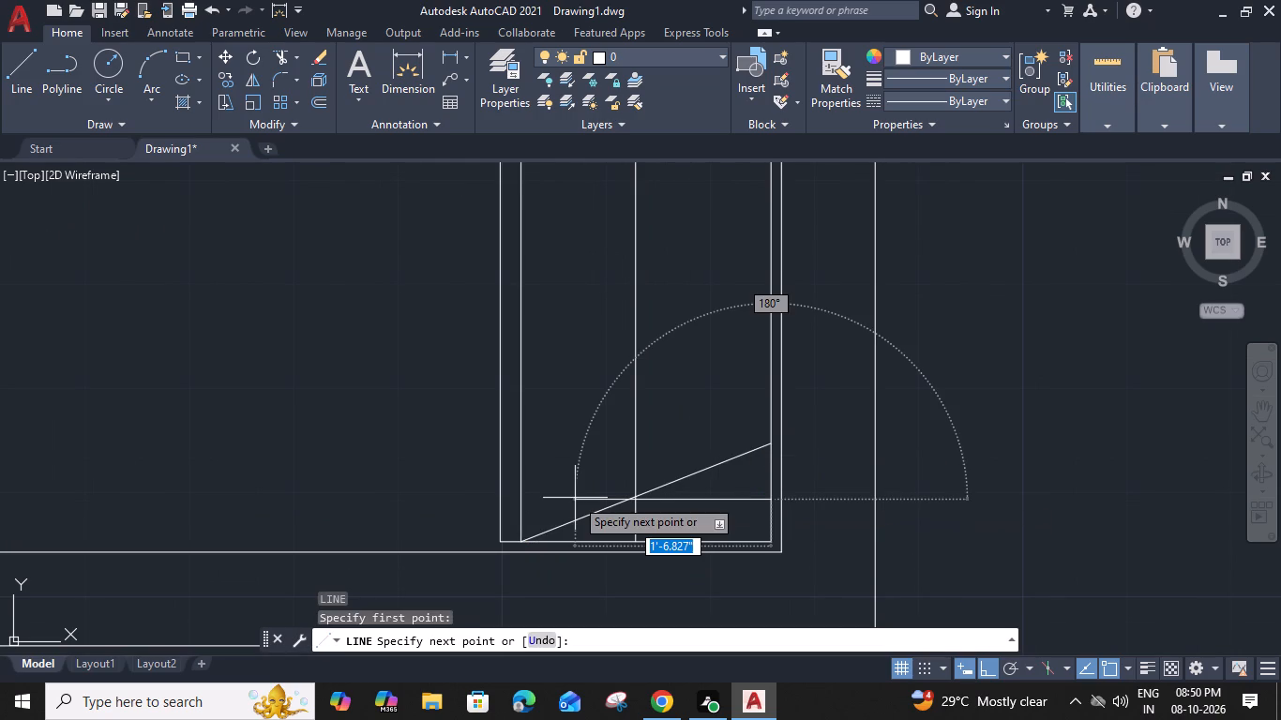
pyautogui.click(524, 502)
pyautogui.press('Escape')
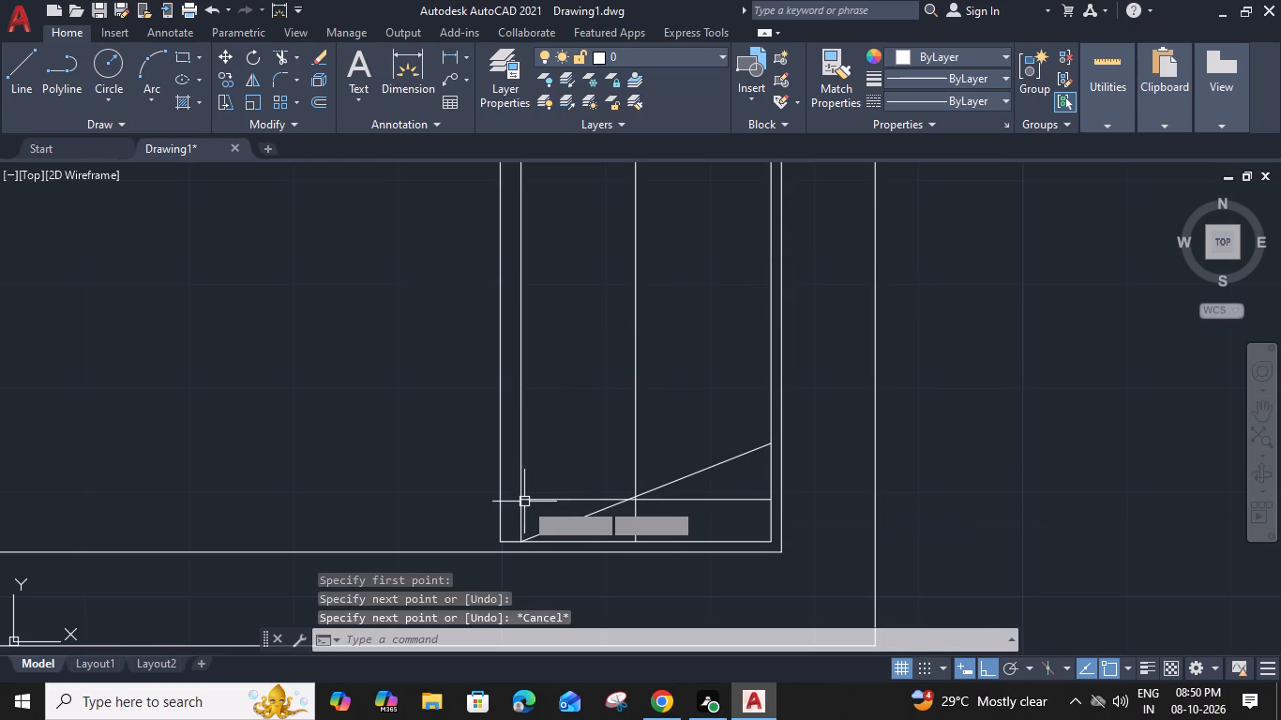
# Copy the wardrobe's diagonal and horizontal lines together from the inner southwest corner, stacking five copies northward, each starting at the previous horizontal line's west end.
pyautogui.click(610, 487)
pyautogui.click(595, 525)
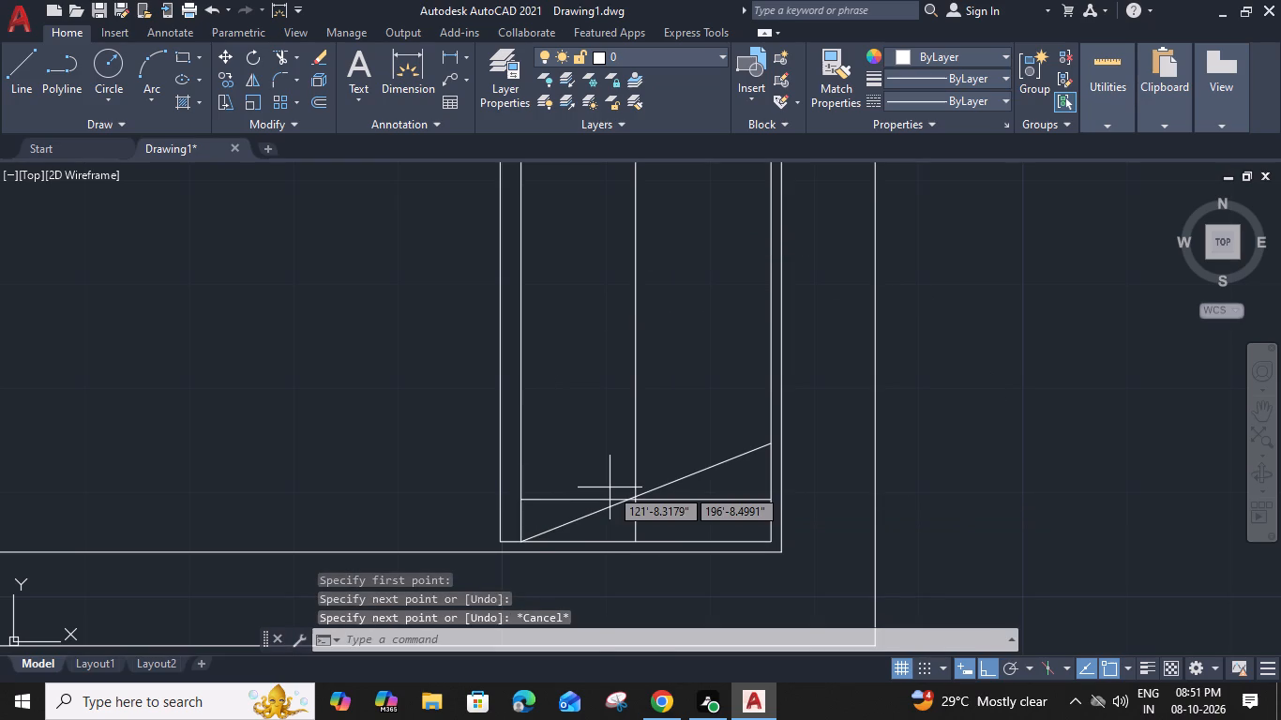
pyautogui.press('c')
pyautogui.write('O')
pyautogui.press('space')
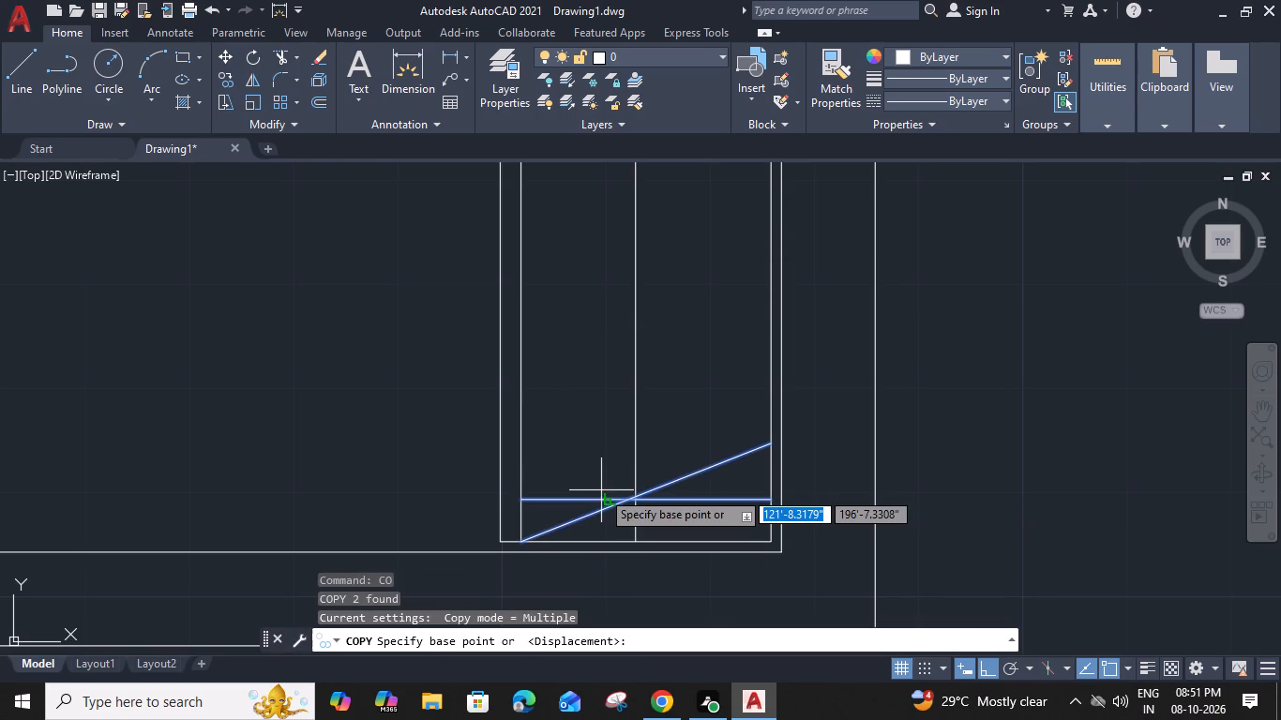
pyautogui.click(522, 538)
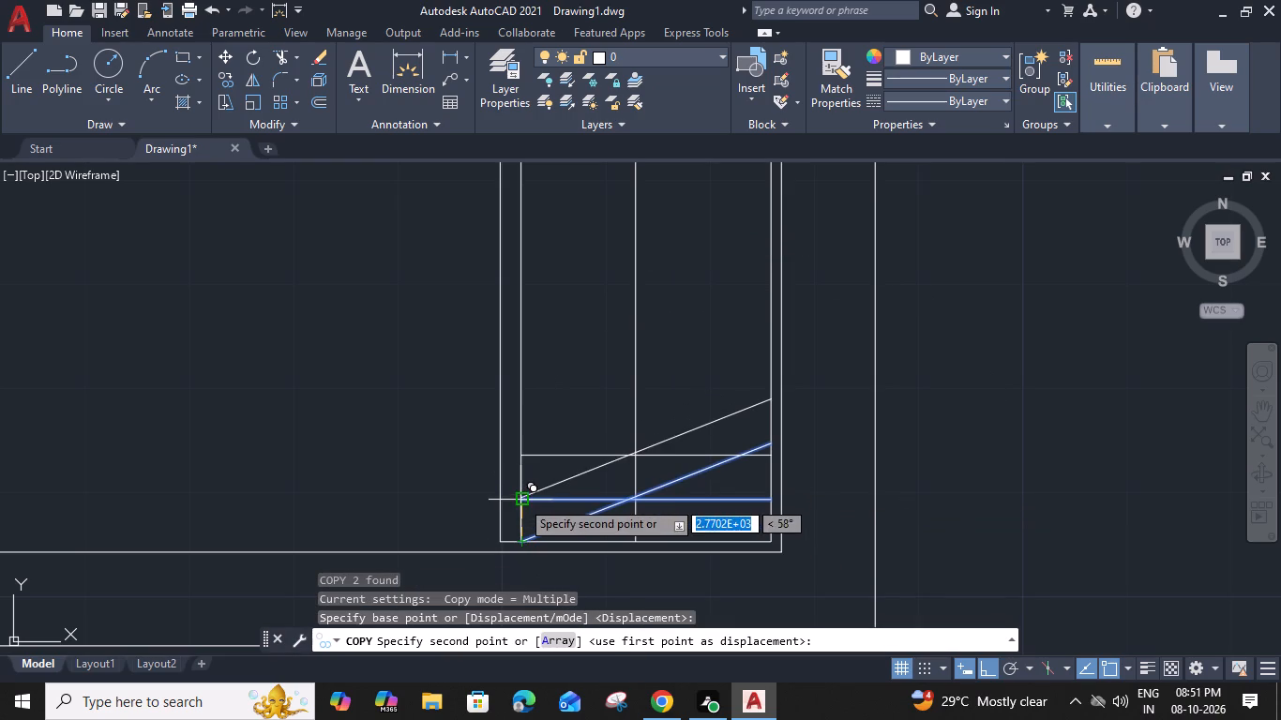
pyautogui.click(520, 500)
pyautogui.click(521, 459)
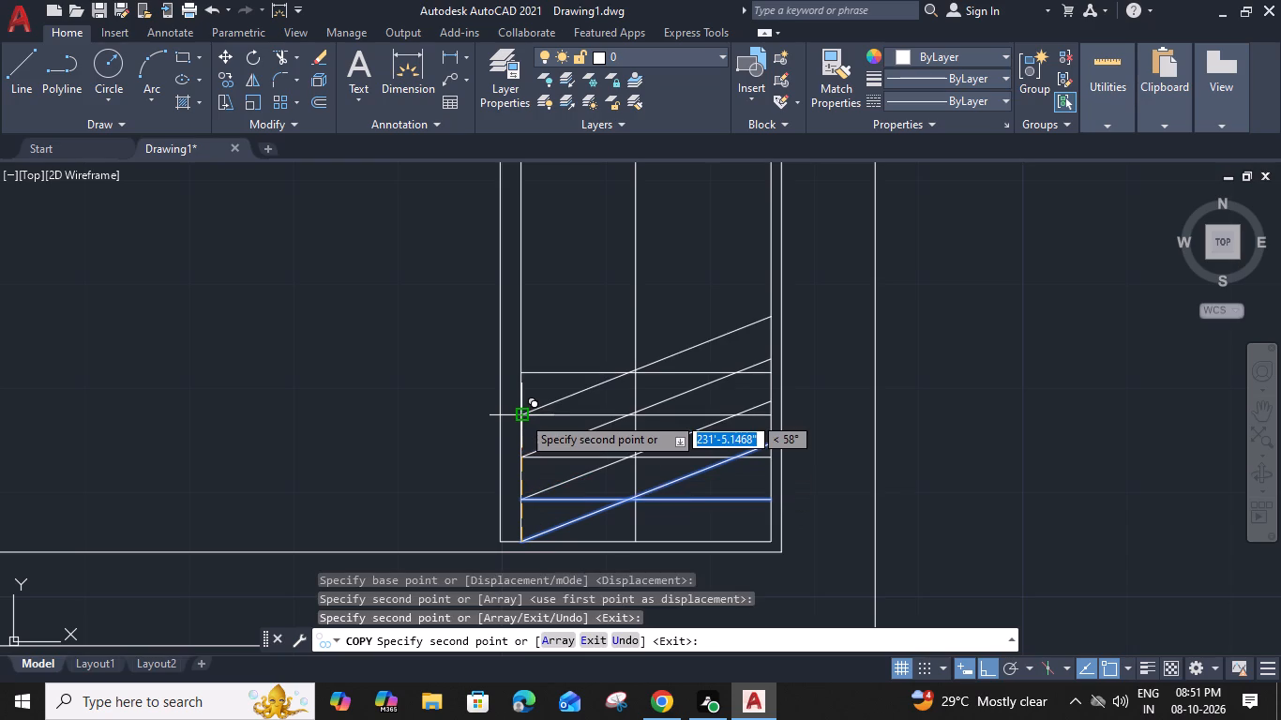
pyautogui.click(521, 415)
pyautogui.click(521, 367)
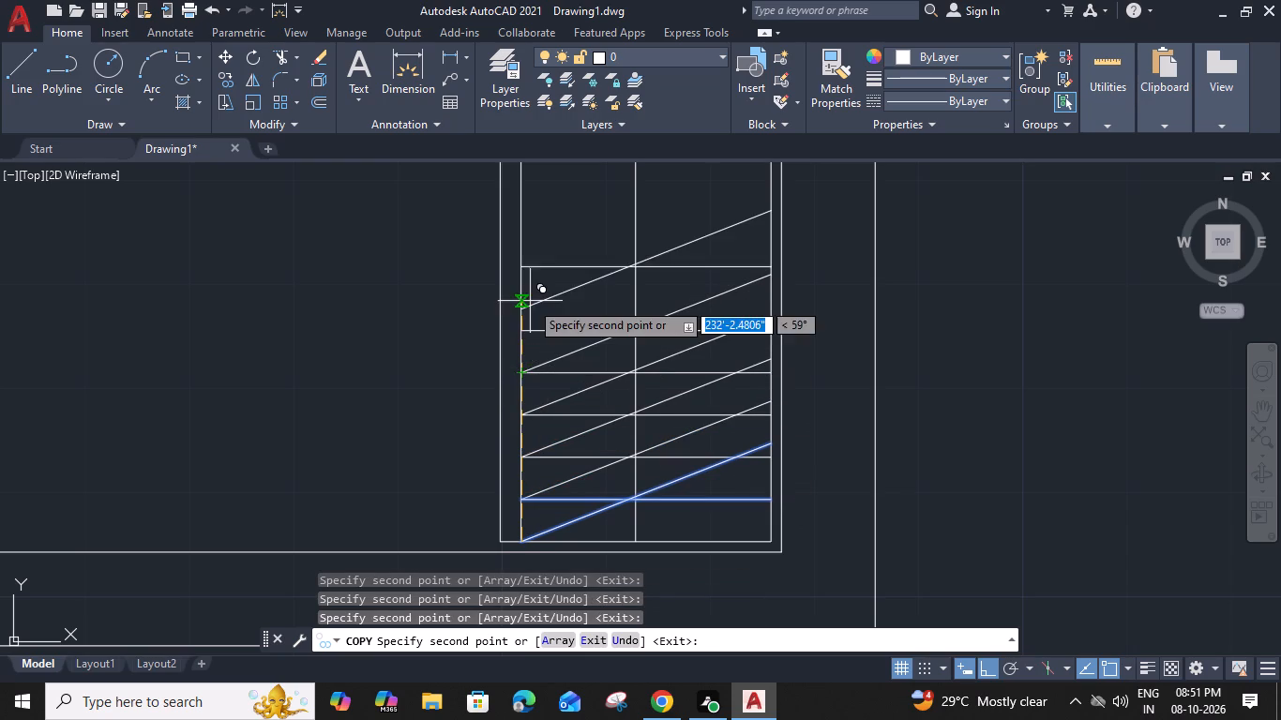
pyautogui.click(520, 335)
# Place eight more stacked copies of the diagonal and horizontal line pair up the middle of the wardrobe at the same spacing.
pyautogui.moveTo(525, 317); pyautogui.dragTo(525, 442, button='middle')
pyautogui.scroll(1, 525, 442)
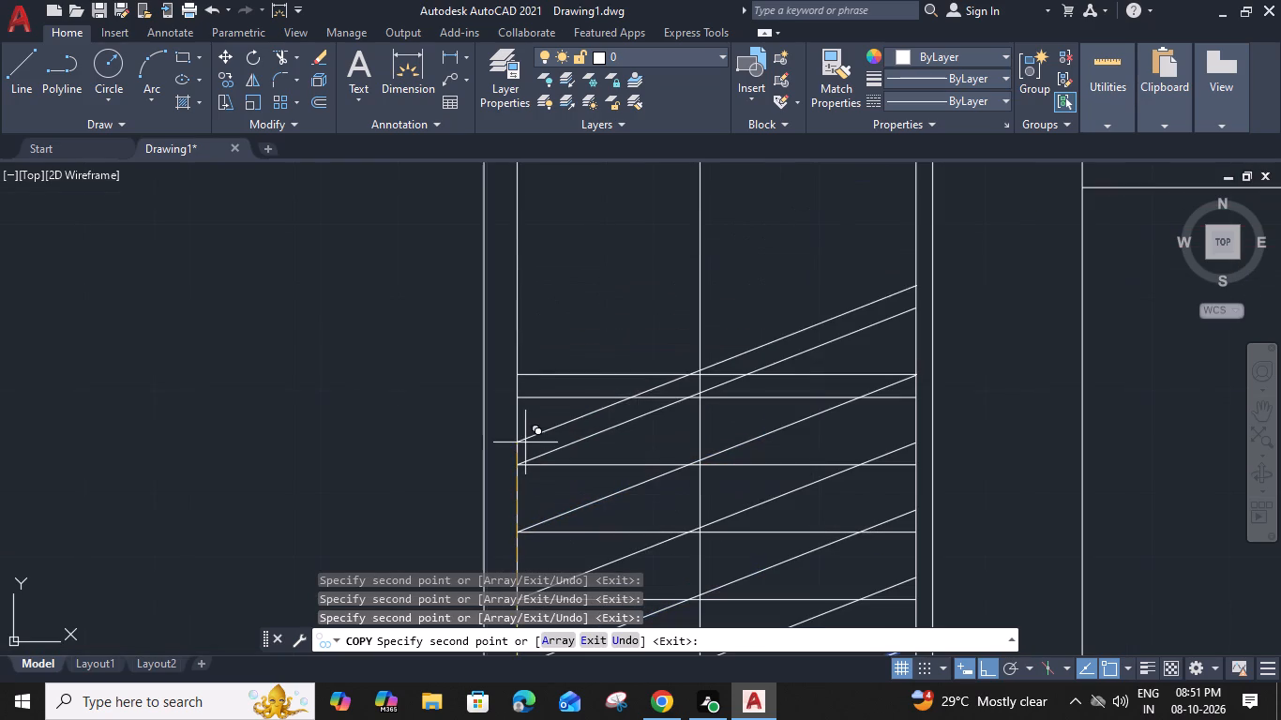
pyautogui.click(518, 397)
pyautogui.moveTo(530, 333); pyautogui.dragTo(526, 366, button='middle')
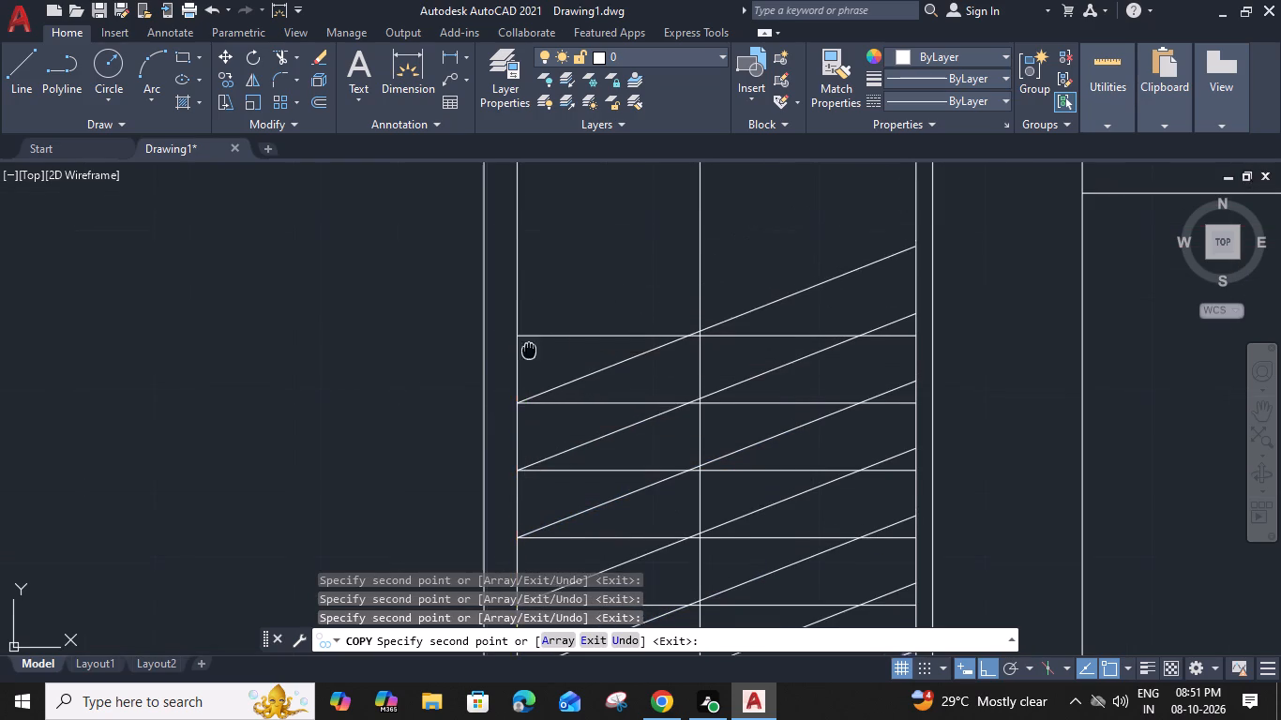
pyautogui.moveTo(526, 366); pyautogui.dragTo(520, 435, button='middle')
pyautogui.click(503, 431)
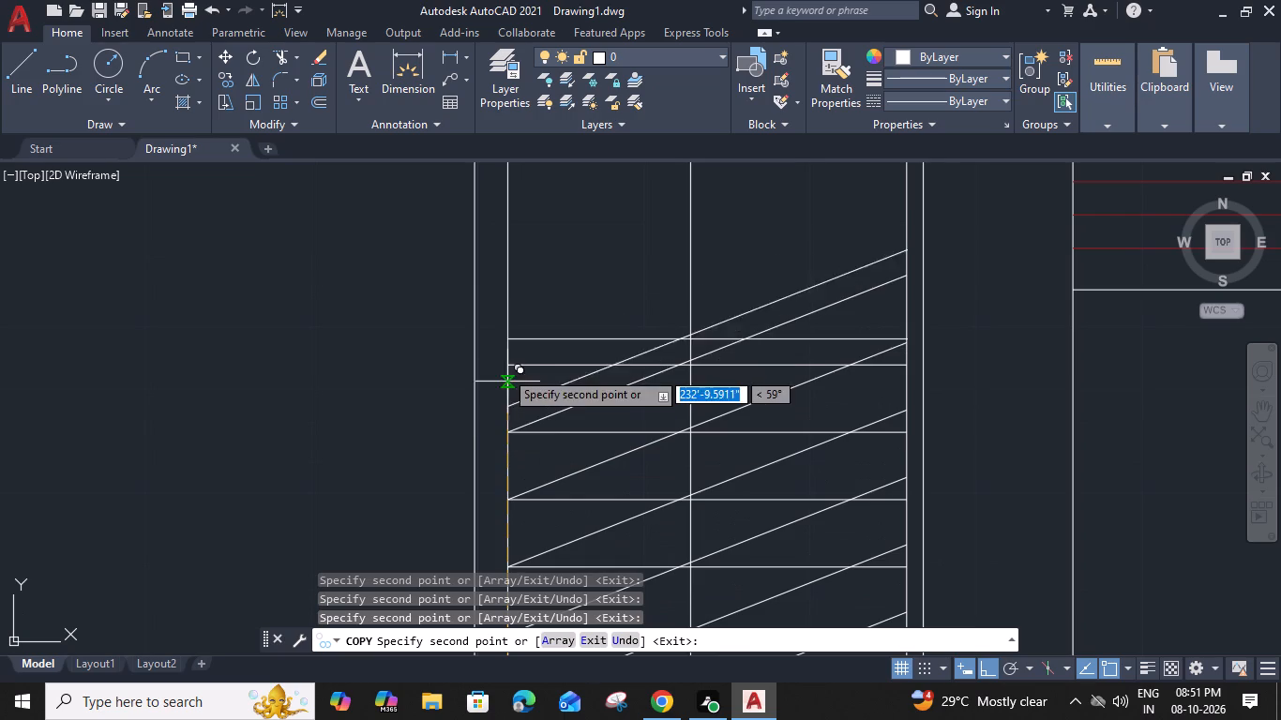
pyautogui.click(505, 367)
pyautogui.moveTo(514, 345); pyautogui.dragTo(503, 484, button='middle')
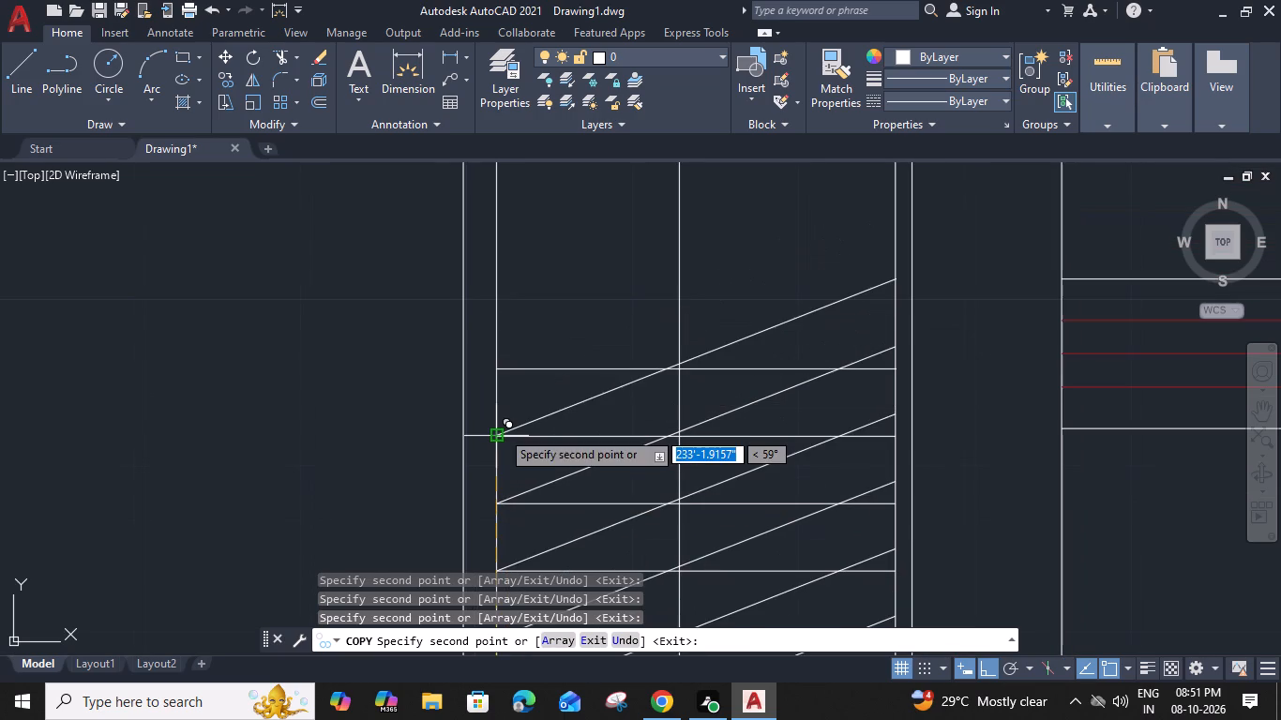
pyautogui.click(501, 431)
pyautogui.click(498, 371)
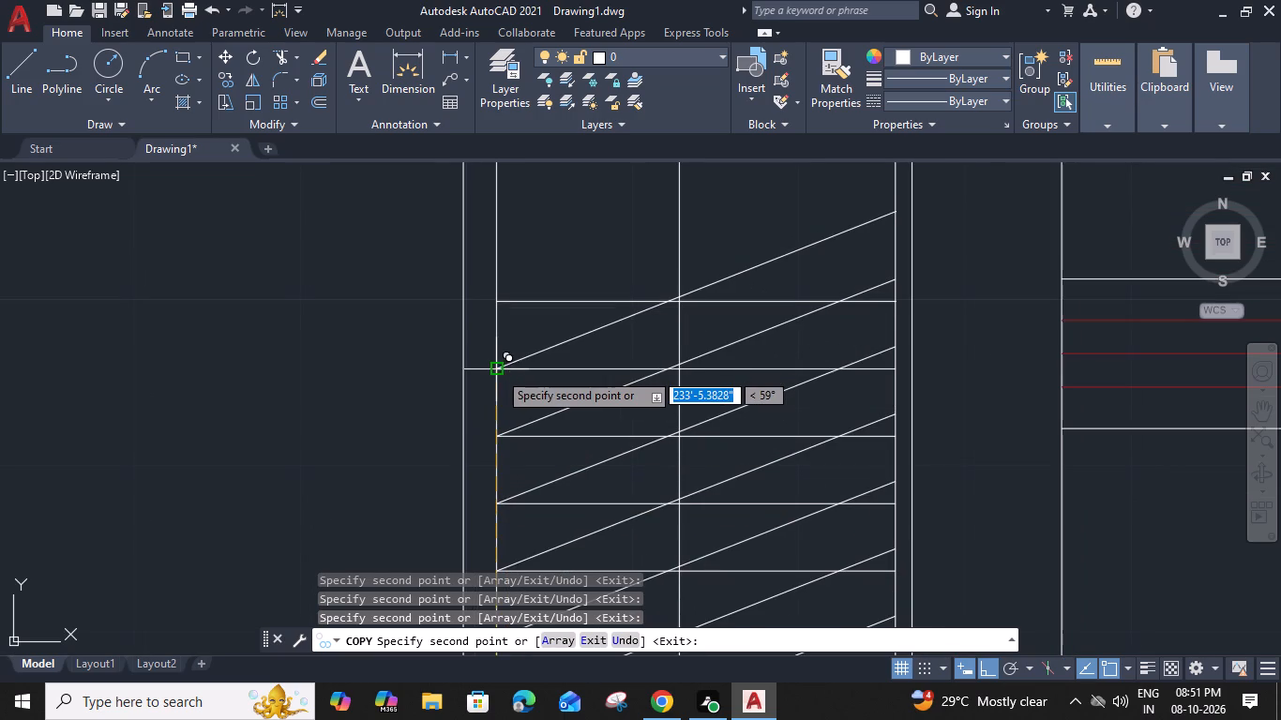
pyautogui.moveTo(506, 338); pyautogui.dragTo(491, 516, button='middle')
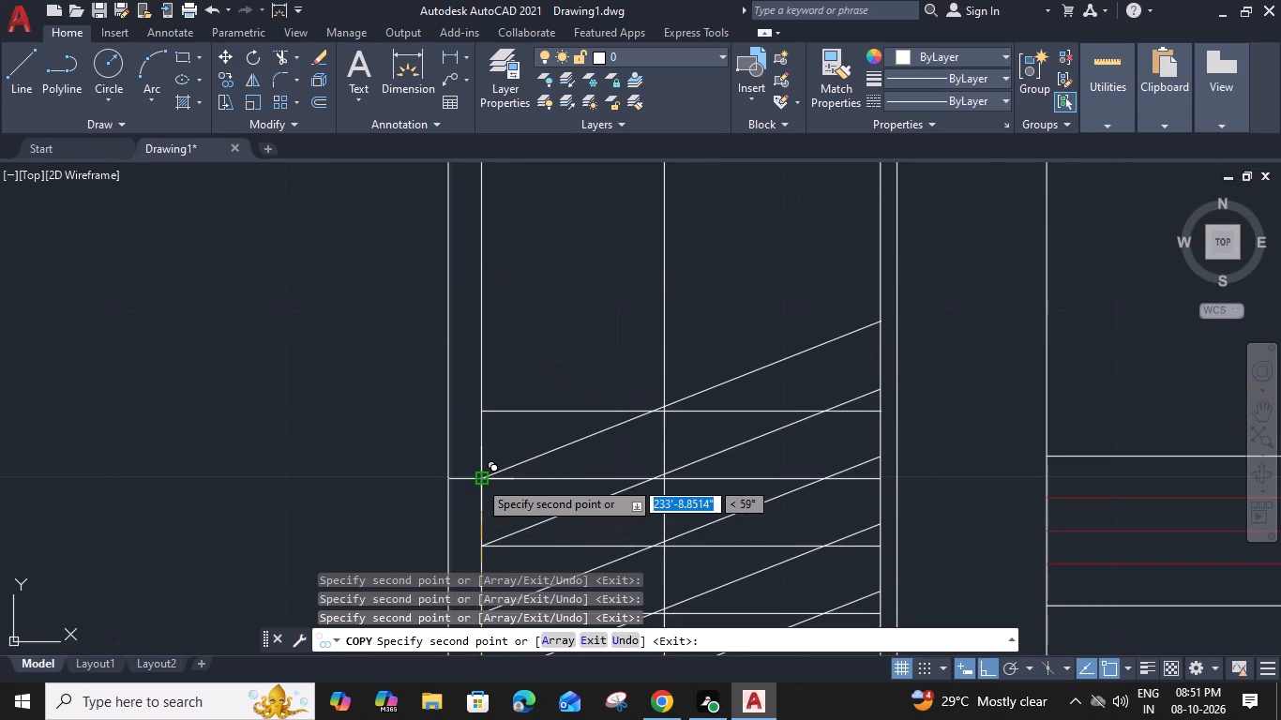
pyautogui.click(478, 480)
pyautogui.click(484, 406)
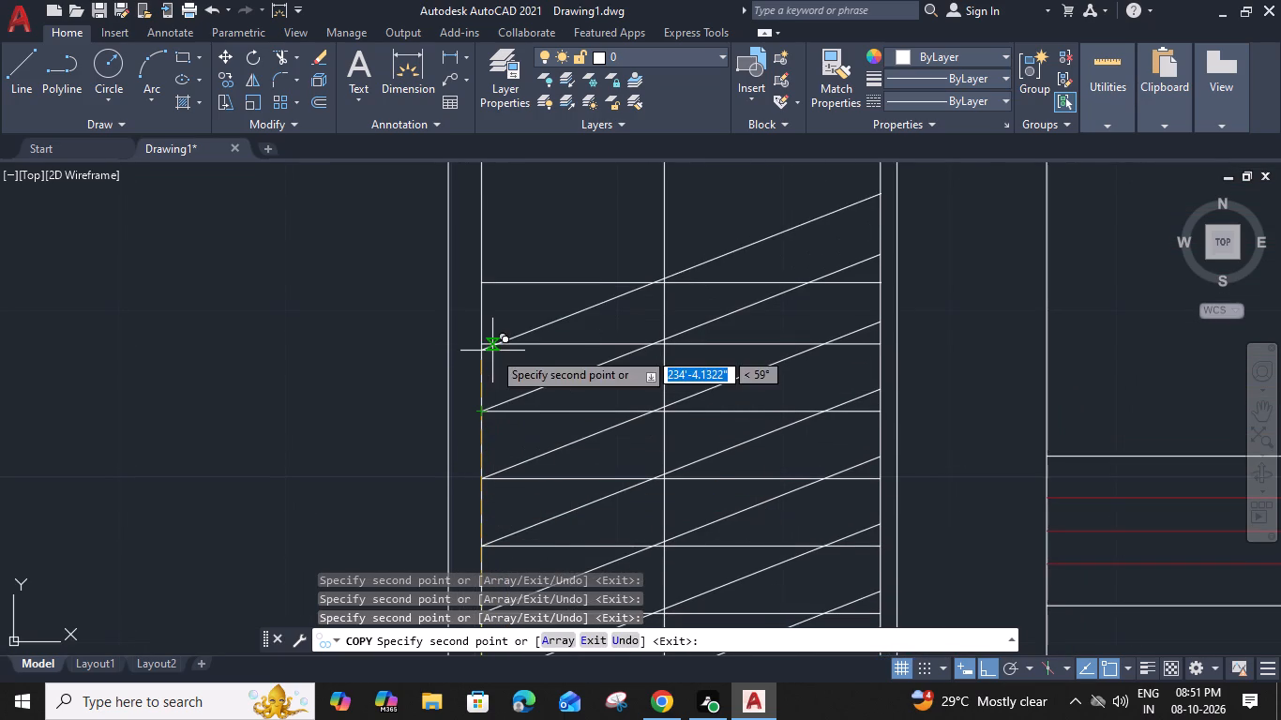
pyautogui.click(481, 340)
# Place ten more stacked copies of the line pair up the wardrobe until the pattern runs past its north line.
pyautogui.moveTo(485, 335); pyautogui.dragTo(475, 576, button='middle')
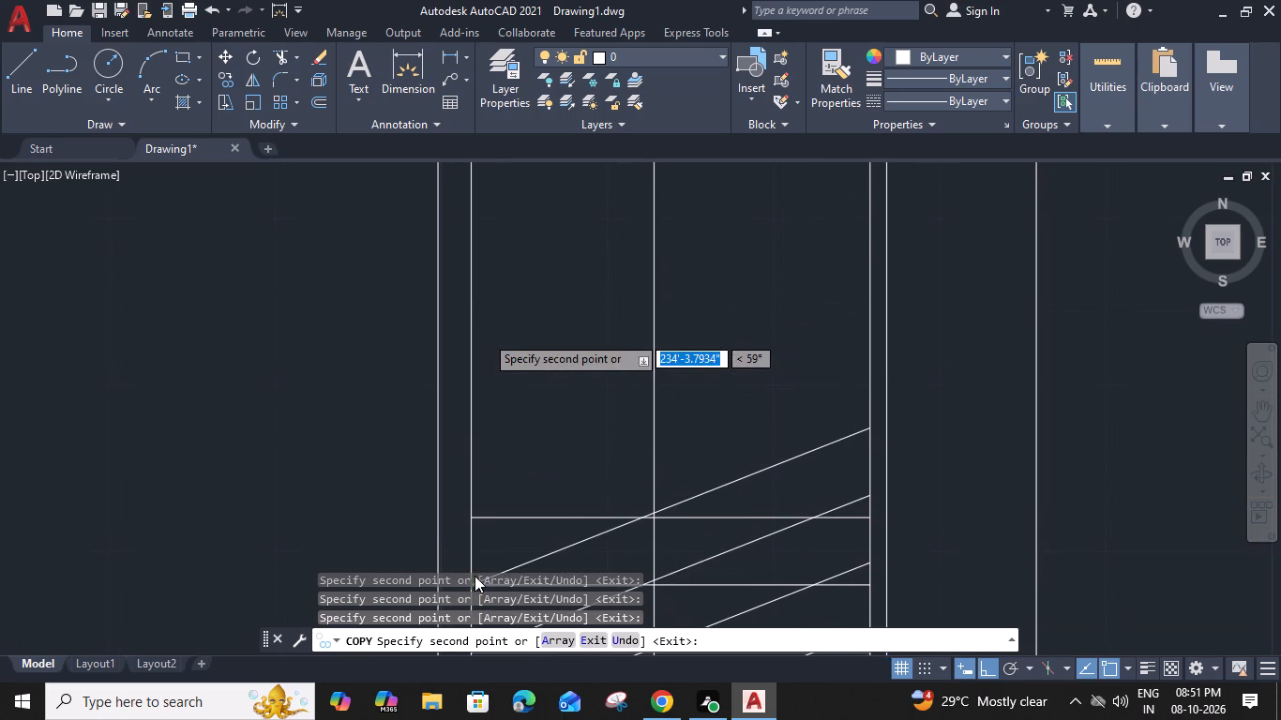
pyautogui.click(472, 522)
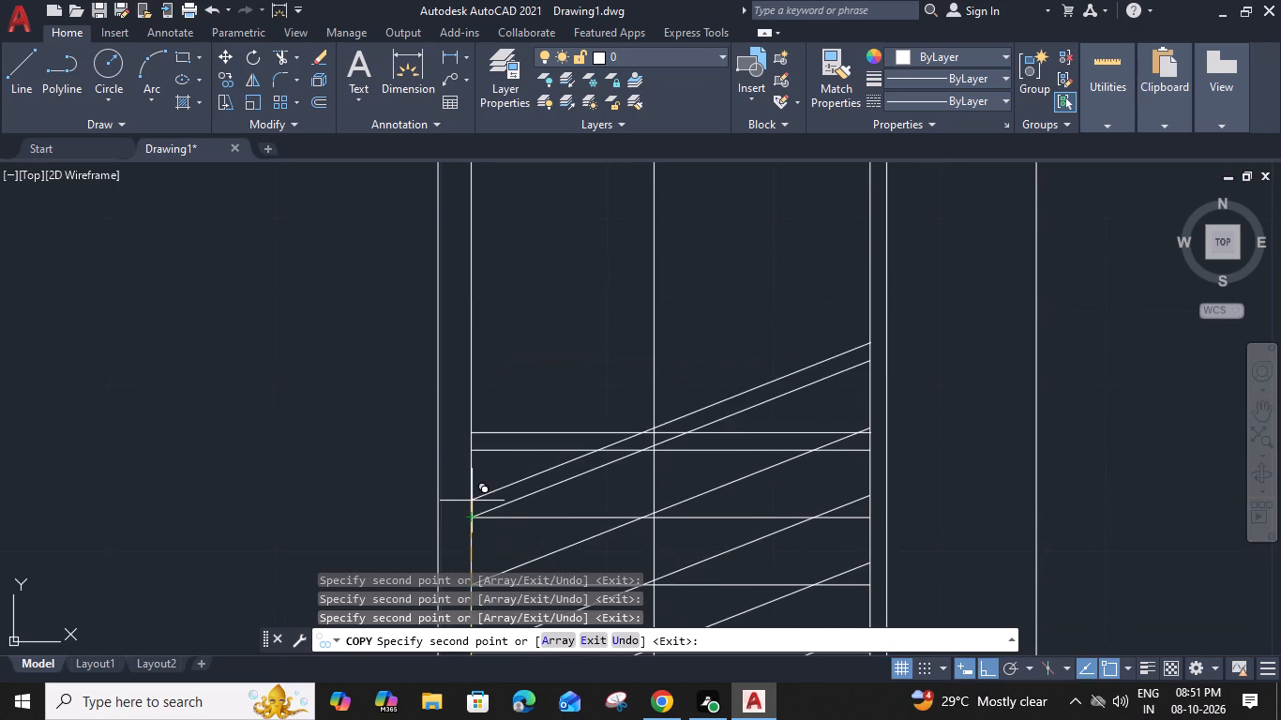
pyautogui.click(473, 452)
pyautogui.click(471, 382)
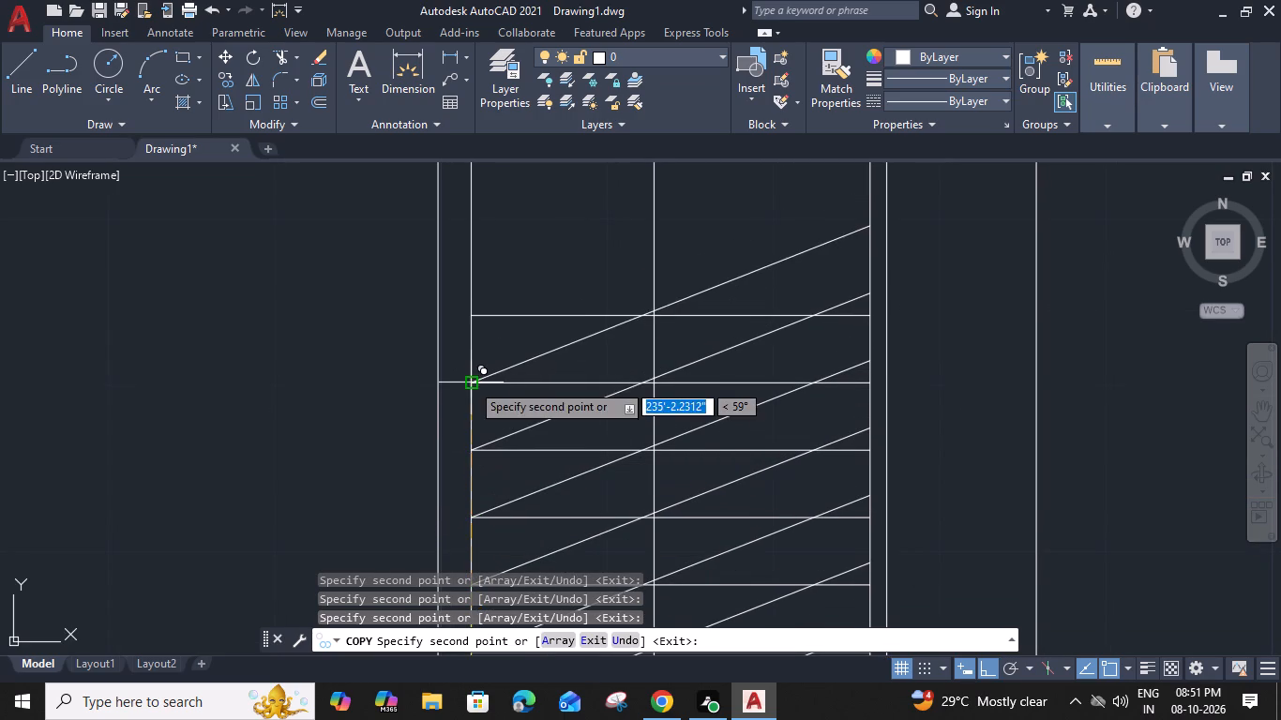
pyautogui.moveTo(471, 377); pyautogui.dragTo(458, 579, button='middle')
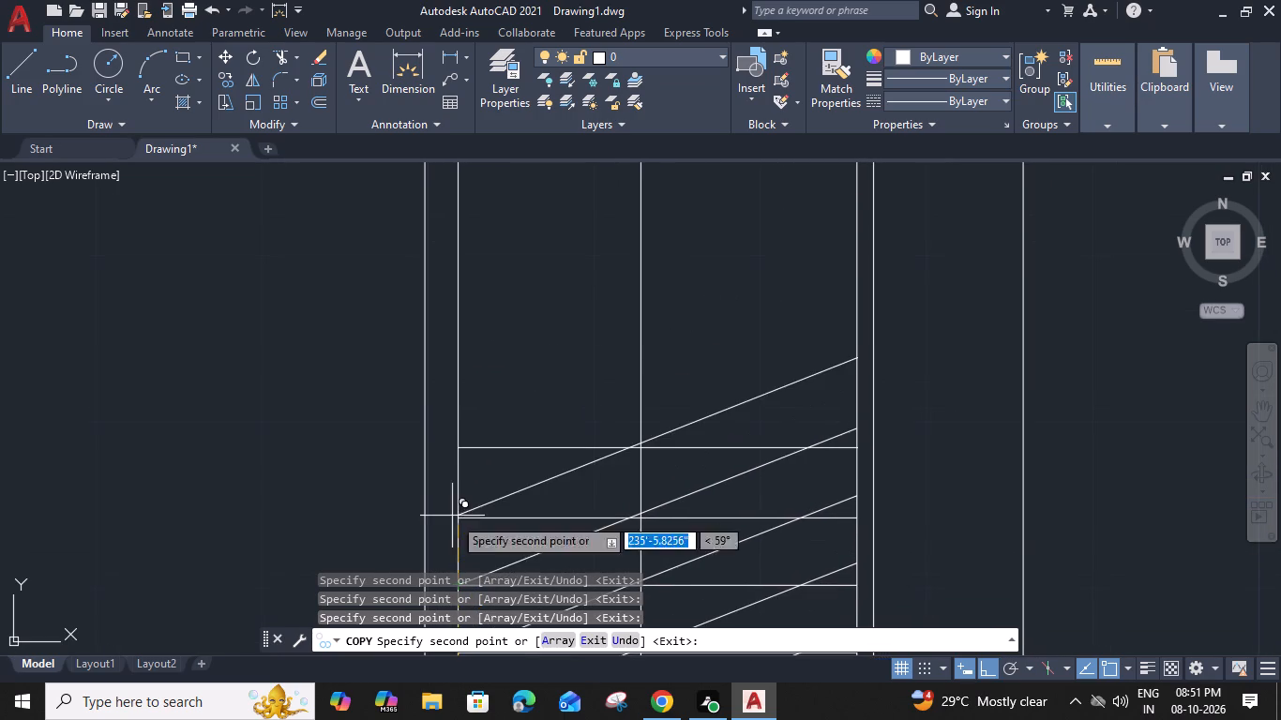
pyautogui.click(460, 521)
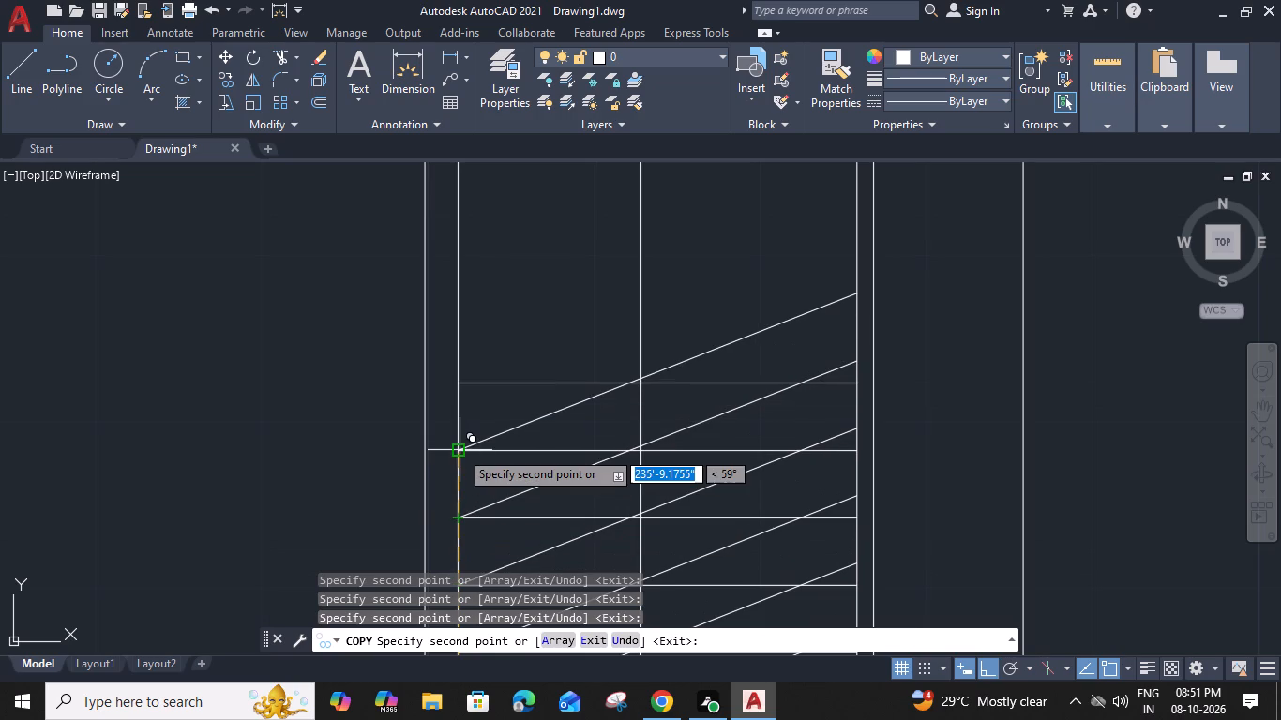
pyautogui.click(460, 450)
pyautogui.moveTo(460, 444); pyautogui.dragTo(457, 560, button='middle')
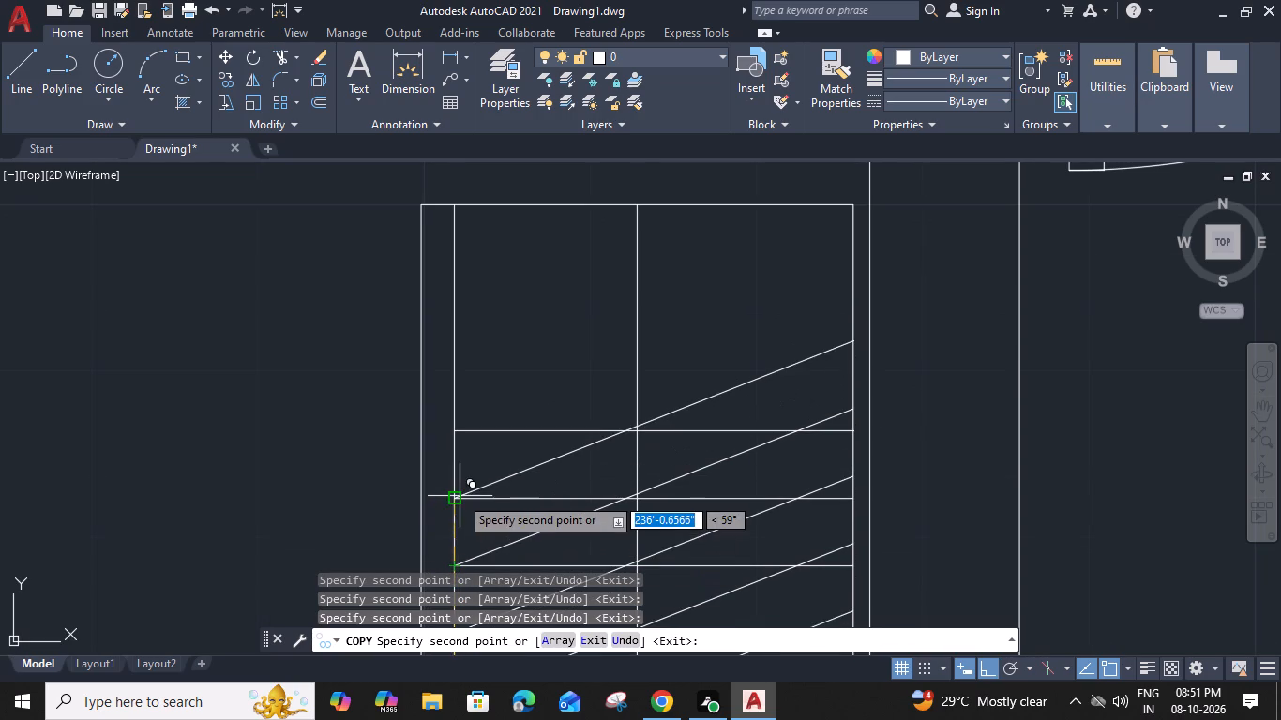
pyautogui.click(459, 496)
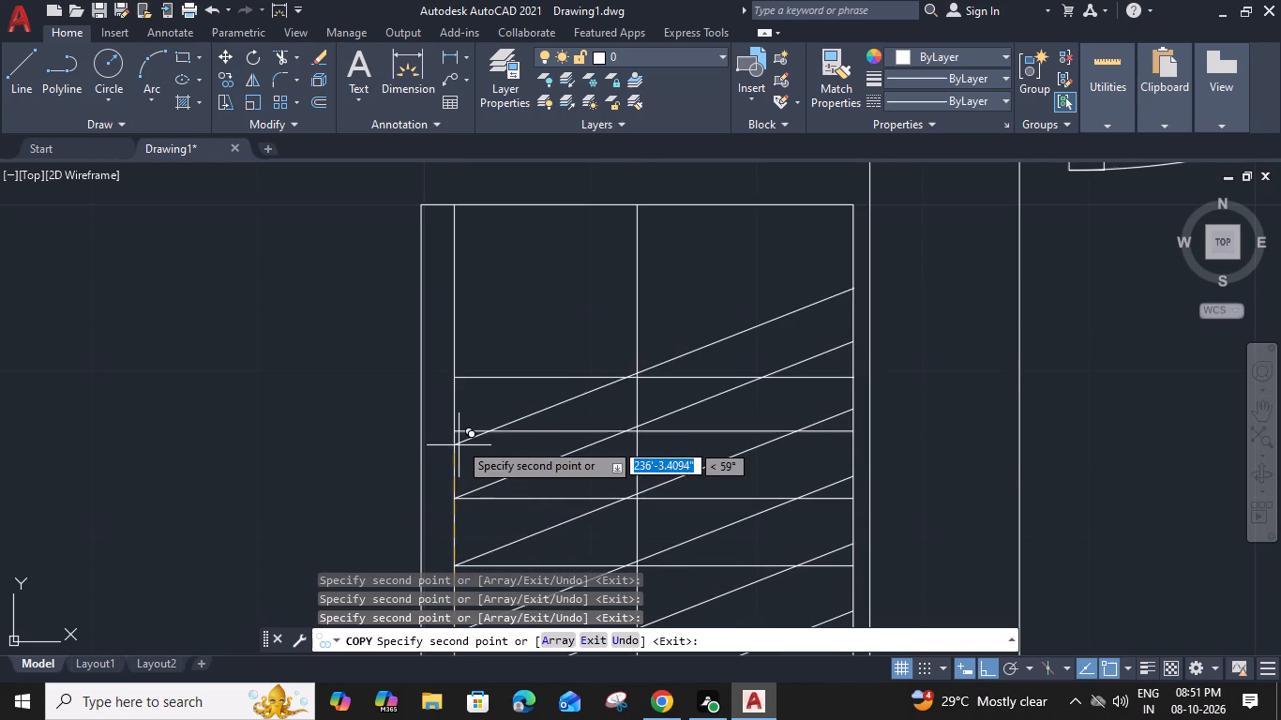
pyautogui.click(459, 427)
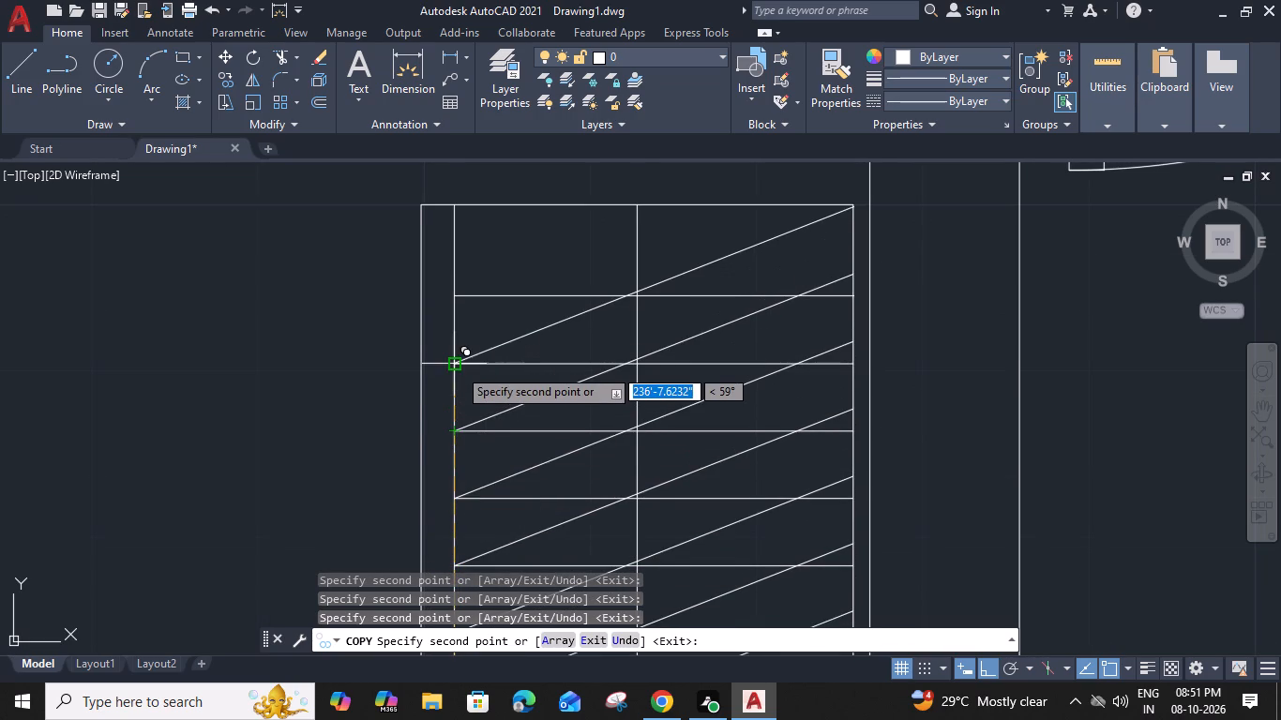
pyautogui.click(458, 367)
pyautogui.moveTo(458, 375); pyautogui.dragTo(455, 457, button='middle')
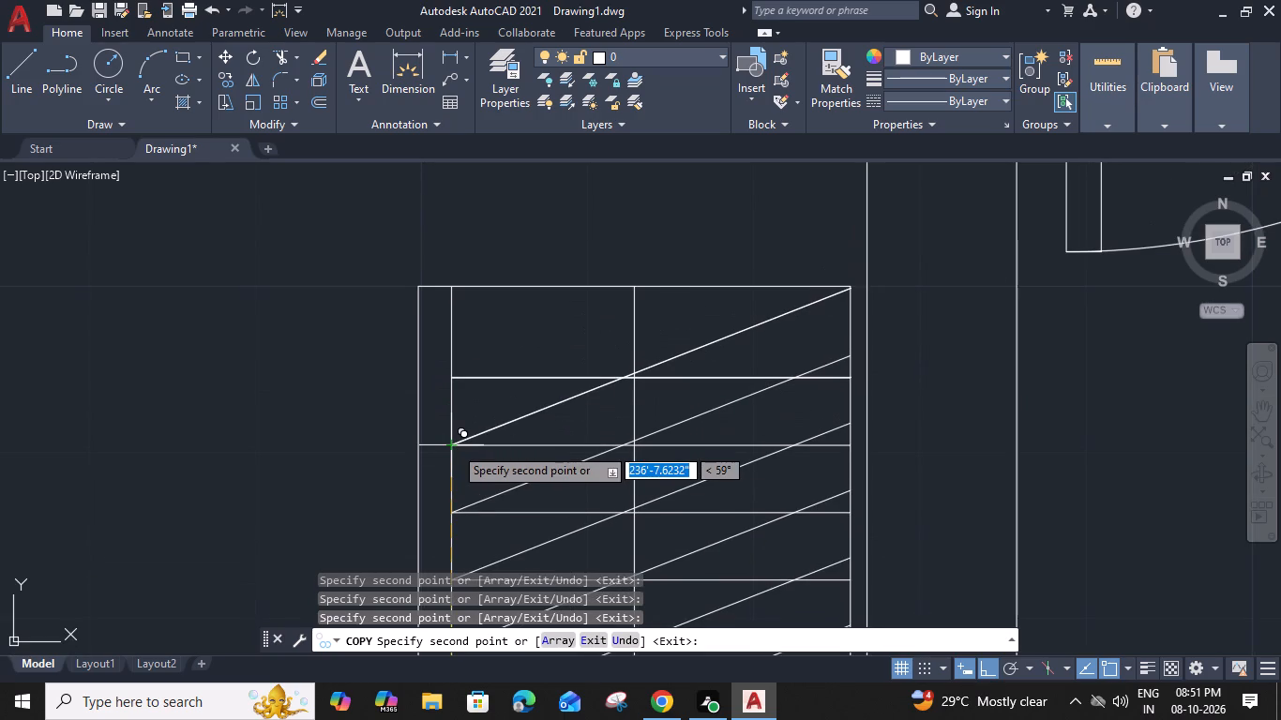
pyautogui.click(451, 380)
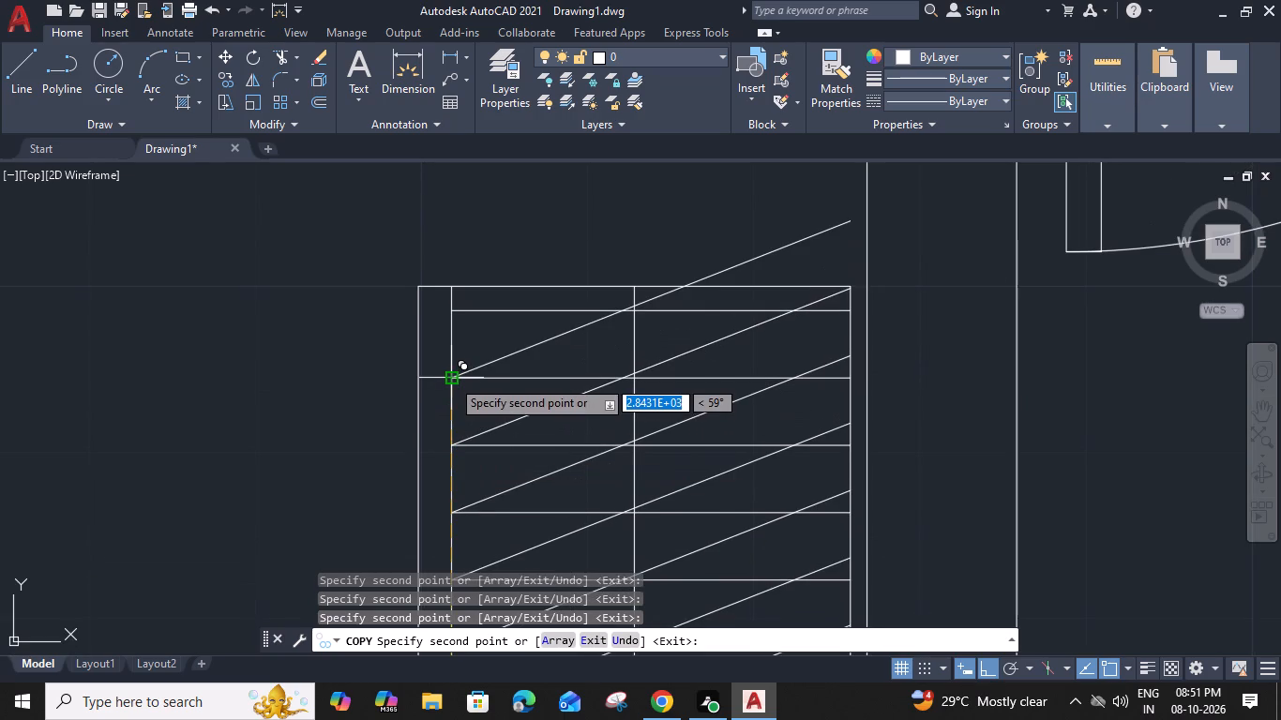
pyautogui.click(454, 307)
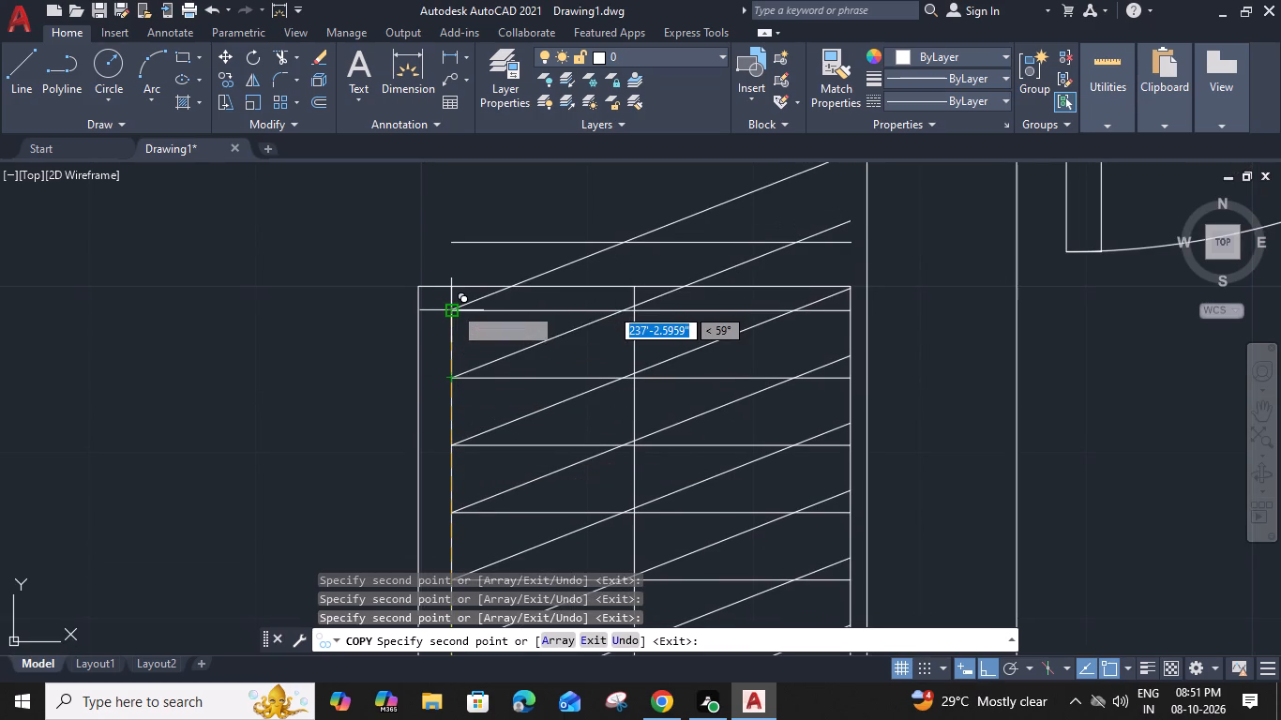
pyautogui.press('Escape')
# Trim the two diagonals where they cross the gap between the wardrobe's north line and the overshooting horizontal line.
pyautogui.write('TR')
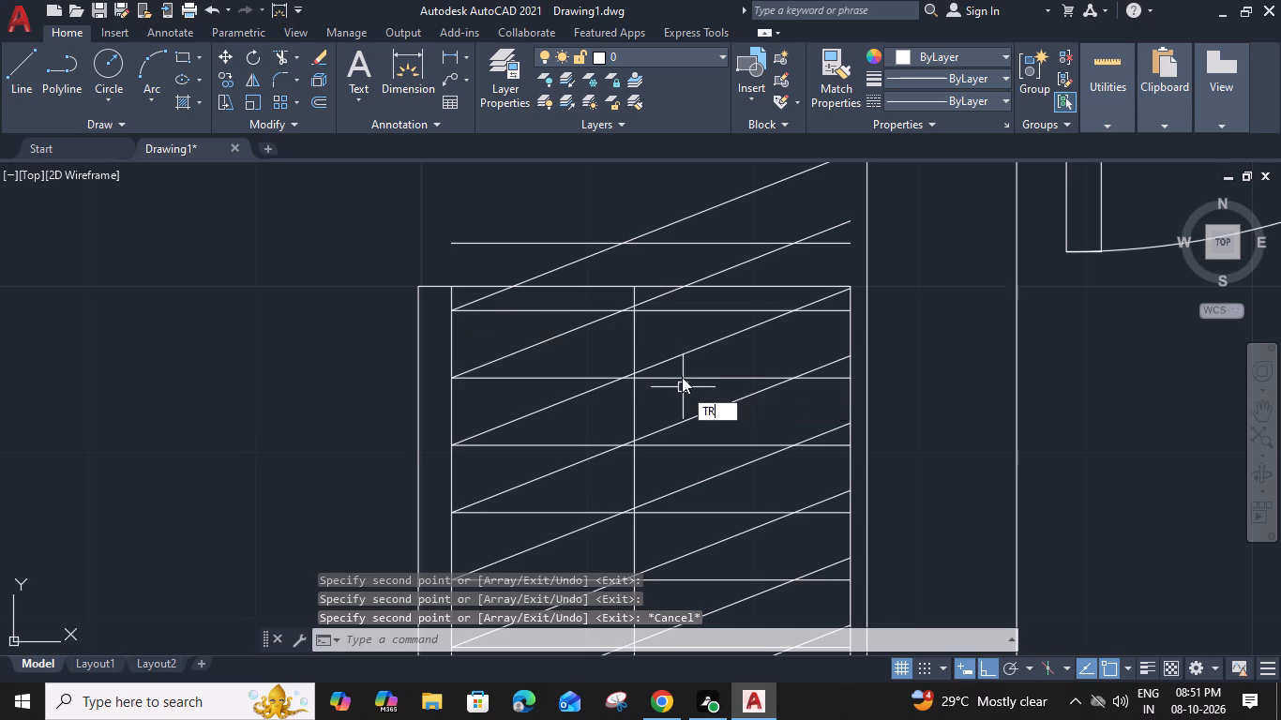
pyautogui.press('space')
pyautogui.moveTo(780, 270); pyautogui.dragTo(771, 270)
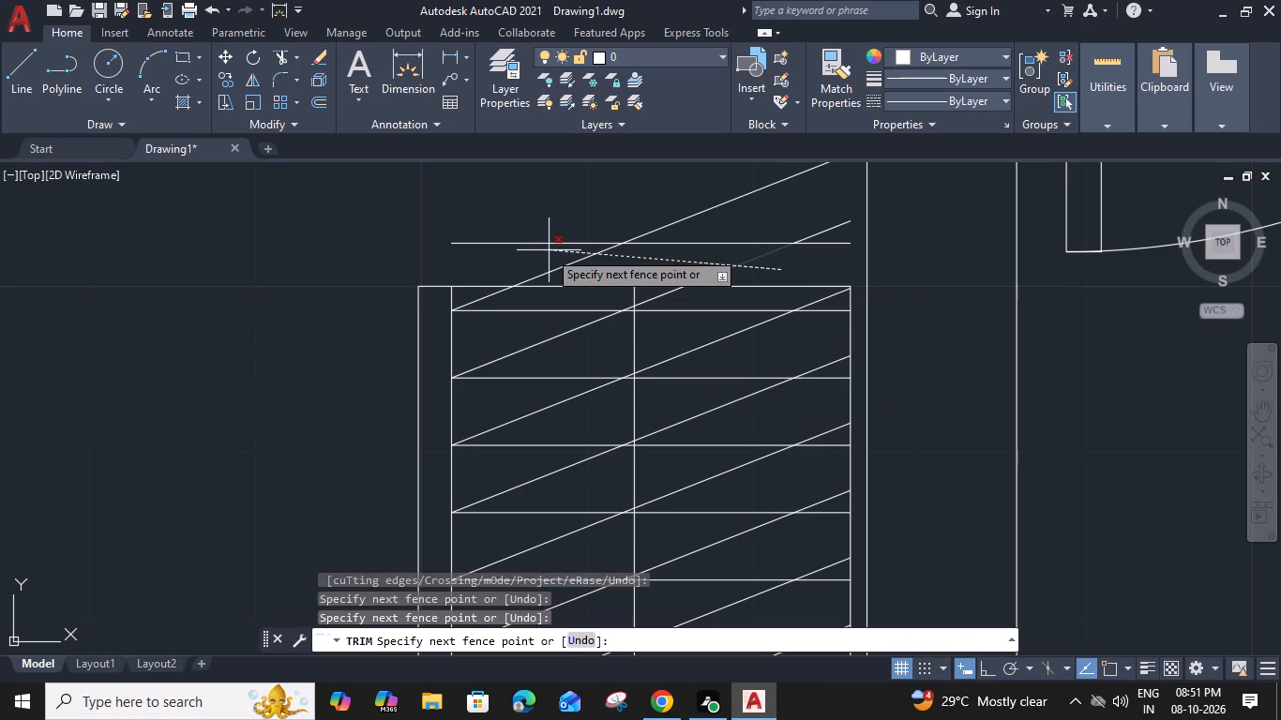
pyautogui.click(532, 248)
pyautogui.press('Escape')
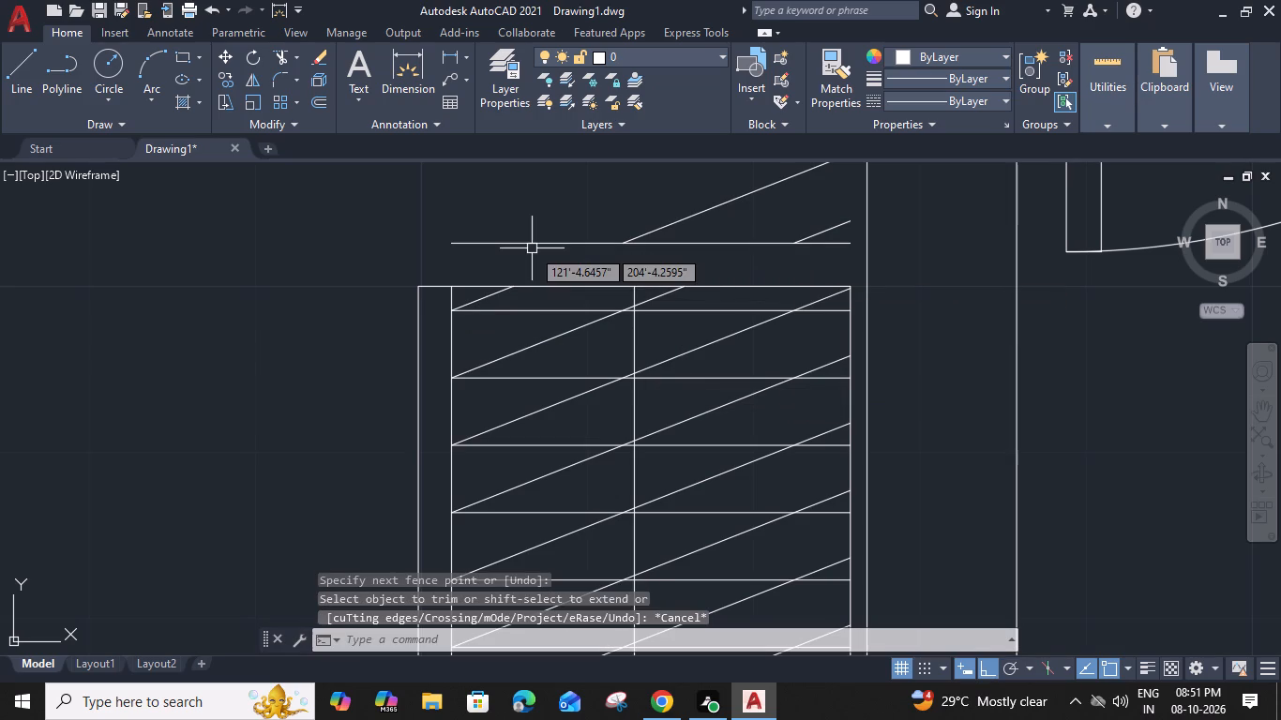
# Delete the leftover horizontal line and two diagonal pieces beyond the wardrobe's north line.
pyautogui.moveTo(806, 204); pyautogui.dragTo(806, 278, button='middle')
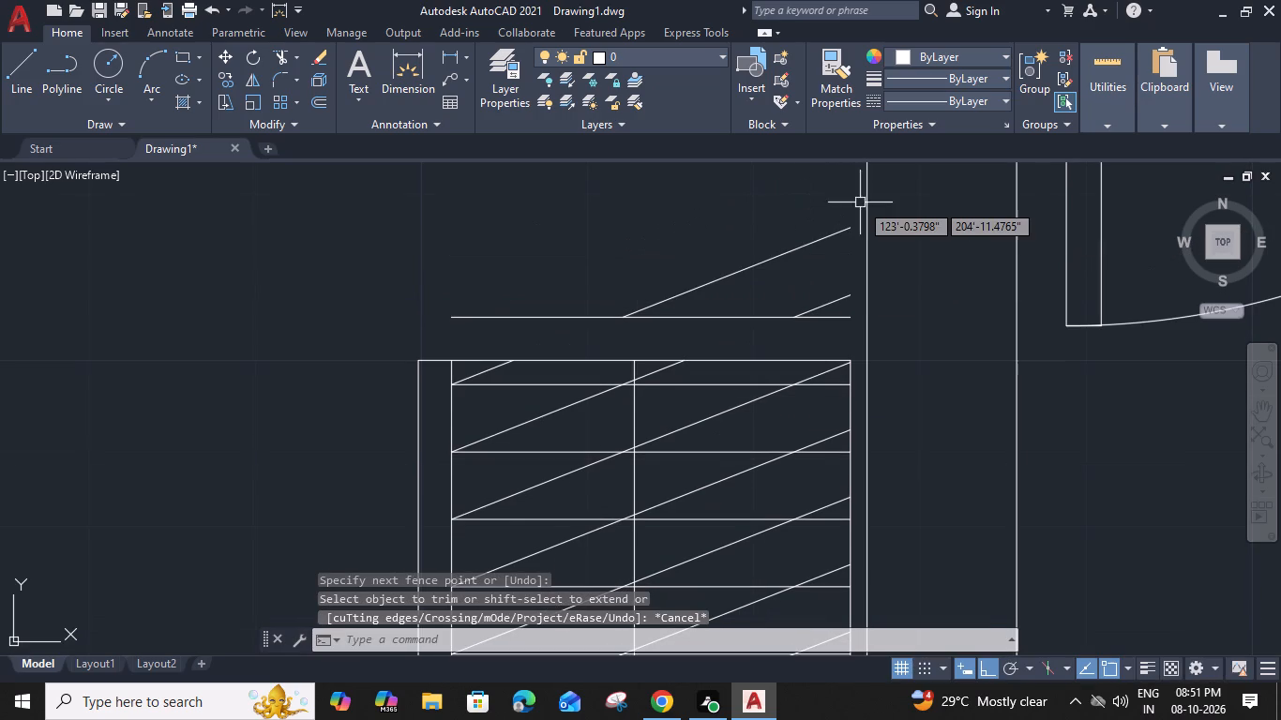
pyautogui.click(860, 202)
pyautogui.click(573, 334)
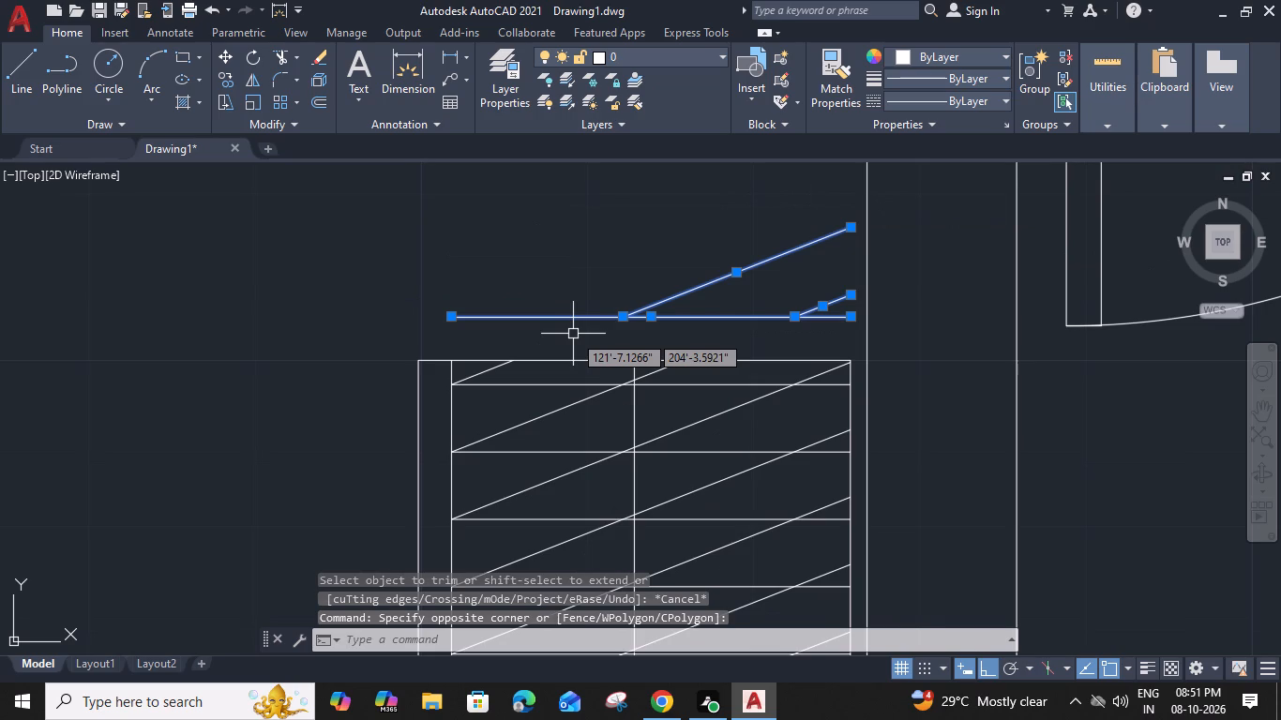
pyautogui.press('Delete')
# Review the patterned wardrobe along its length, its place in BEDROOM-5 and the adjoining space to the east.
pyautogui.scroll(-1, 722, 301)
pyautogui.moveTo(731, 490); pyautogui.dragTo(737, 262, button='middle')
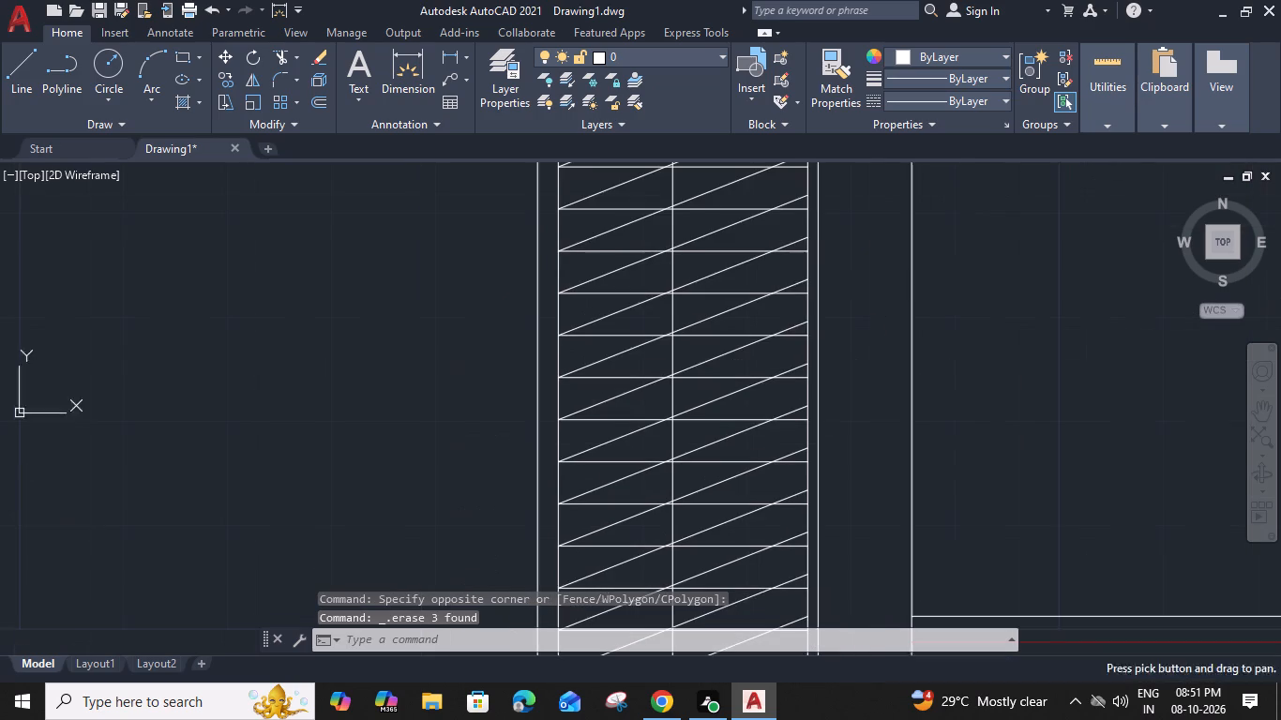
pyautogui.scroll(-1, 737, 280)
pyautogui.moveTo(736, 438); pyautogui.dragTo(733, 306, button='middle')
pyautogui.moveTo(710, 500); pyautogui.dragTo(709, 460, button='middle')
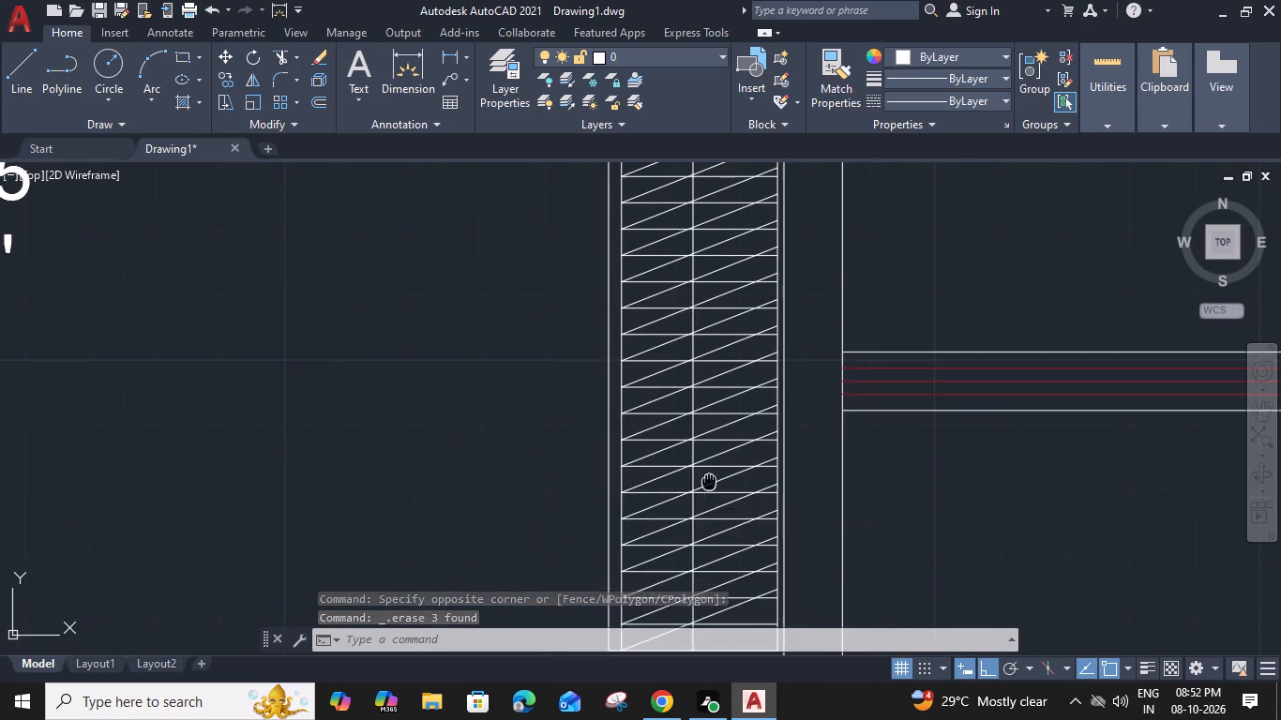
pyautogui.moveTo(709, 460); pyautogui.dragTo(715, 307, button='middle')
pyautogui.moveTo(611, 442); pyautogui.dragTo(837, 486, button='middle')
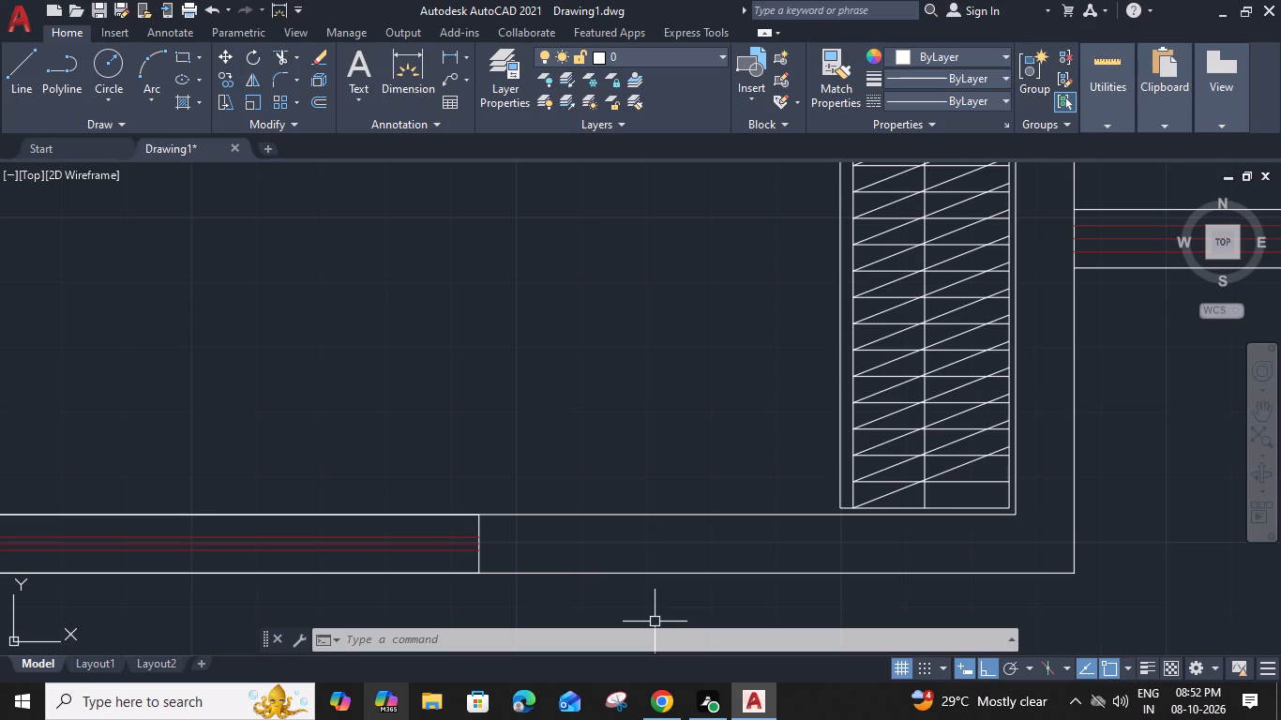
pyautogui.scroll(-2, 773, 368)
pyautogui.moveTo(736, 375); pyautogui.dragTo(636, 382, button='middle')
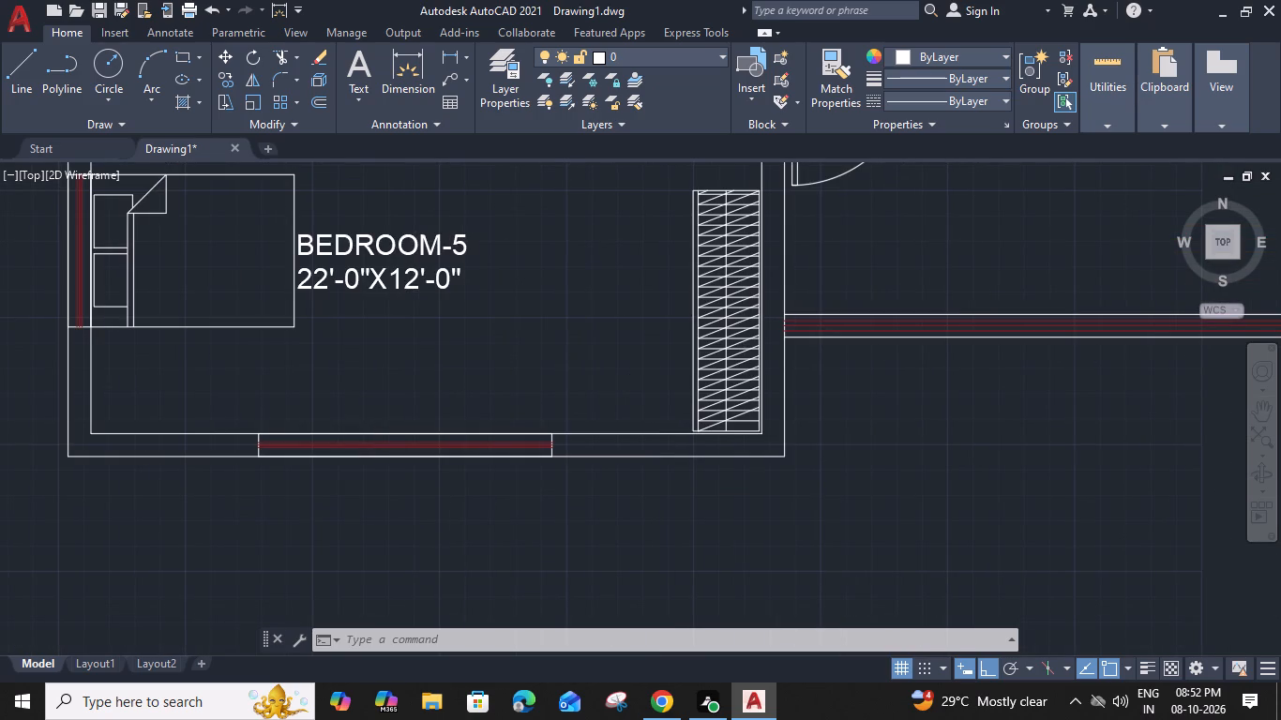
pyautogui.moveTo(564, 301); pyautogui.dragTo(562, 307, button='middle')
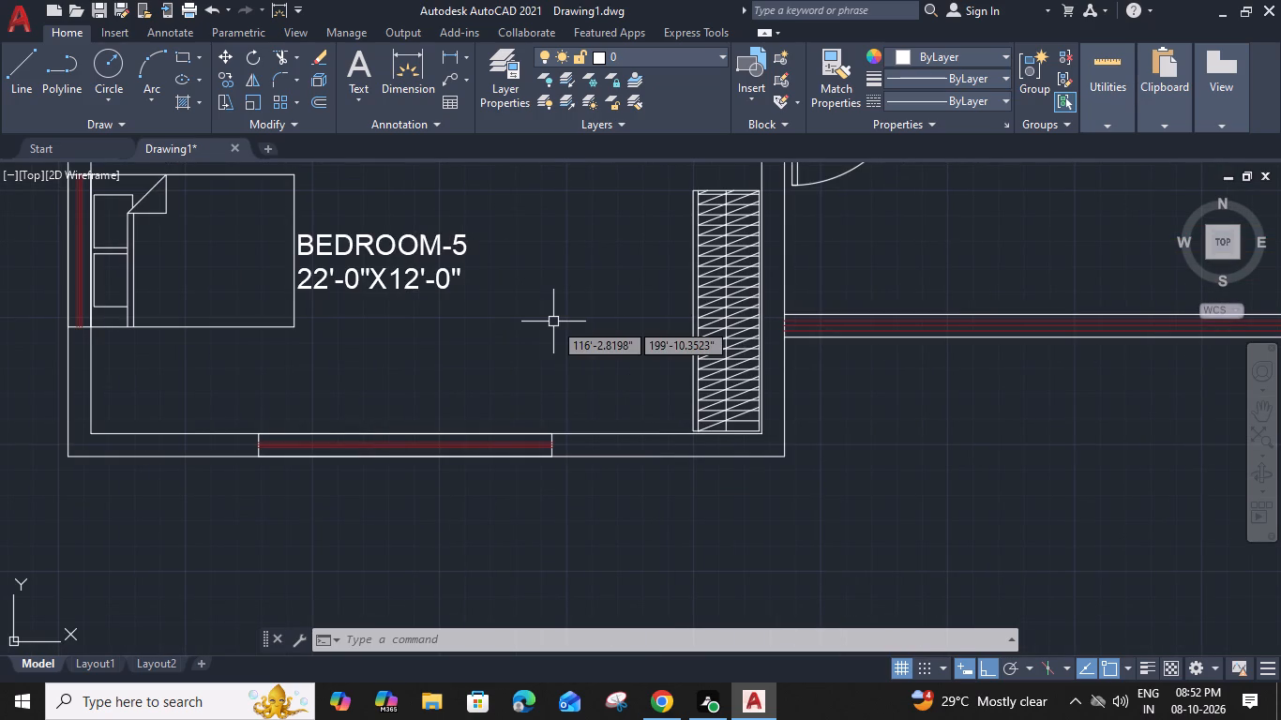
pyautogui.moveTo(562, 307); pyautogui.dragTo(420, 297, button='middle')
pyautogui.moveTo(739, 345); pyautogui.dragTo(443, 469, button='middle')
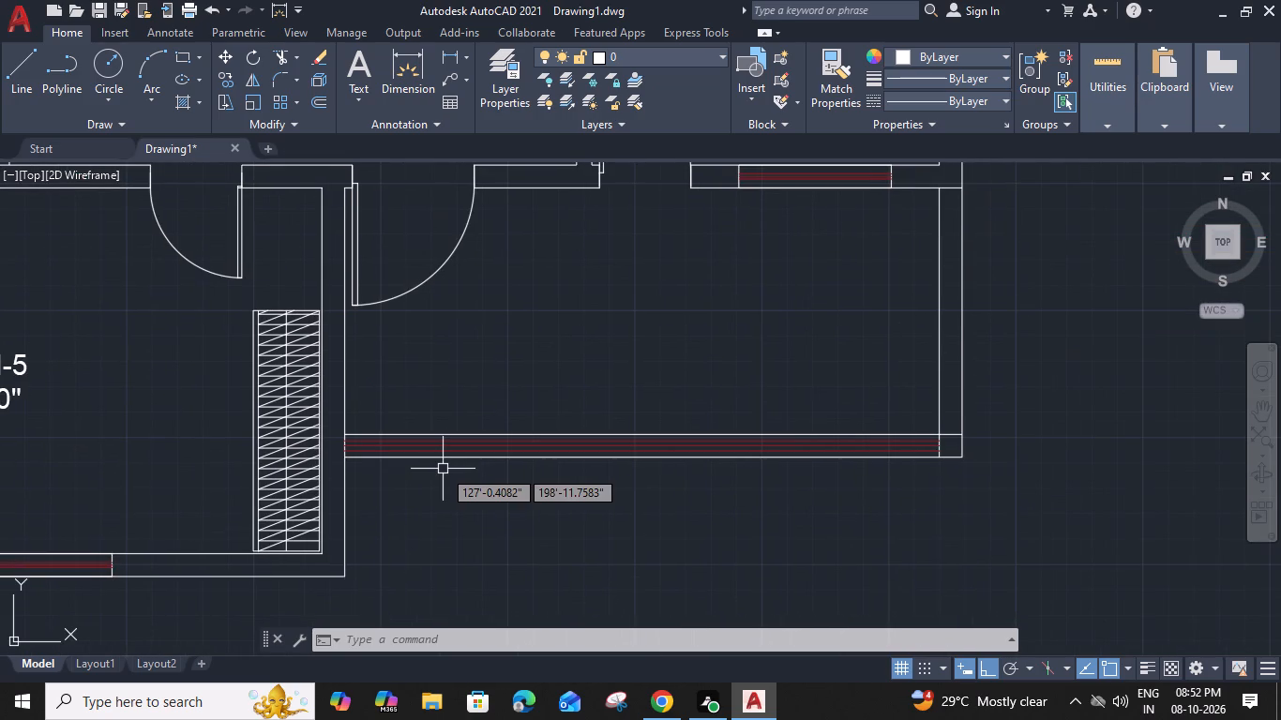
pyautogui.moveTo(756, 292); pyautogui.dragTo(755, 291, button='middle')
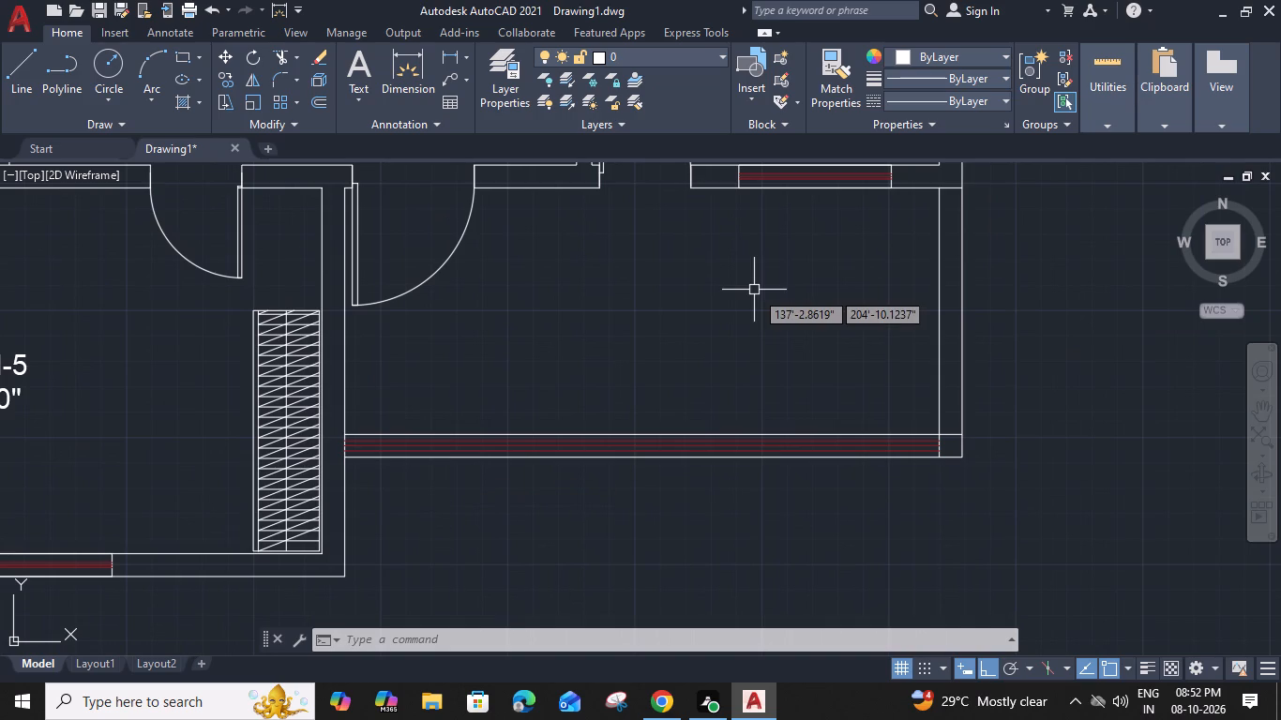
# Measure the dimensions and enclosed area of the unlabelled space east of BEDROOM-5.
pyautogui.moveTo(755, 291); pyautogui.dragTo(766, 370, button='middle')
pyautogui.press('m')
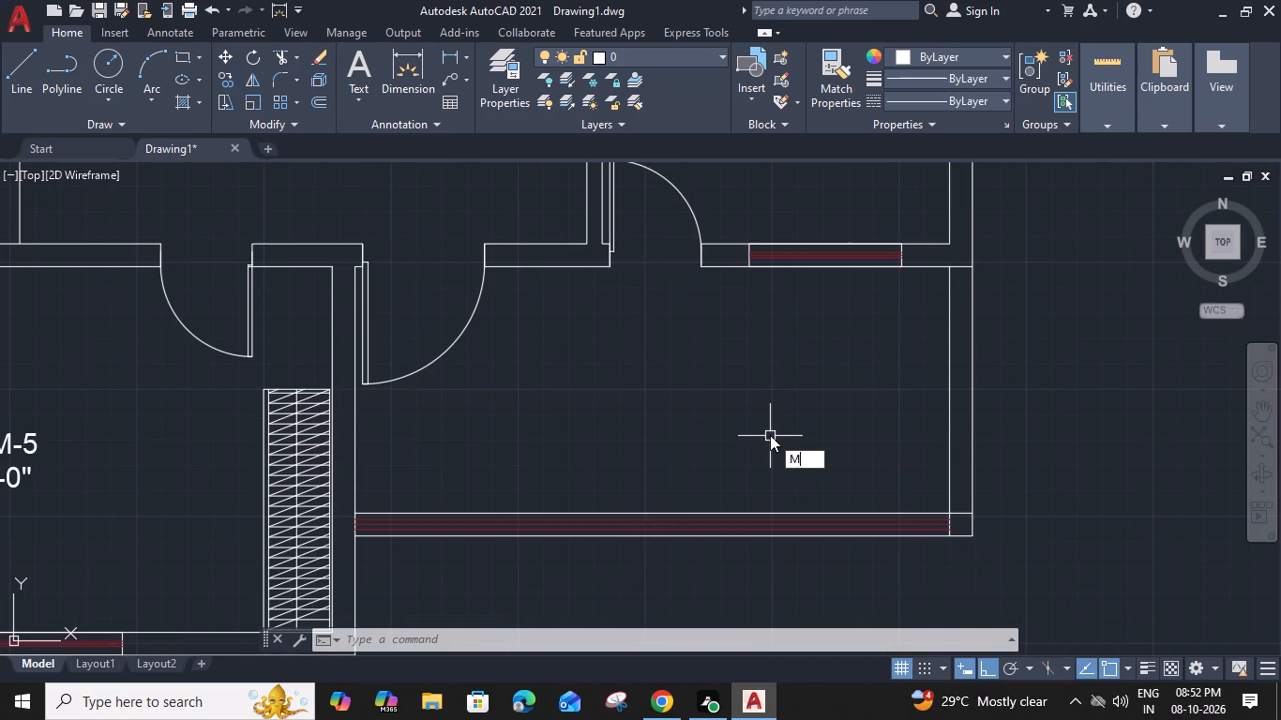
pyautogui.write('EA')
pyautogui.press('space')
pyautogui.moveTo(770, 434); pyautogui.dragTo(701, 417, button='middle')
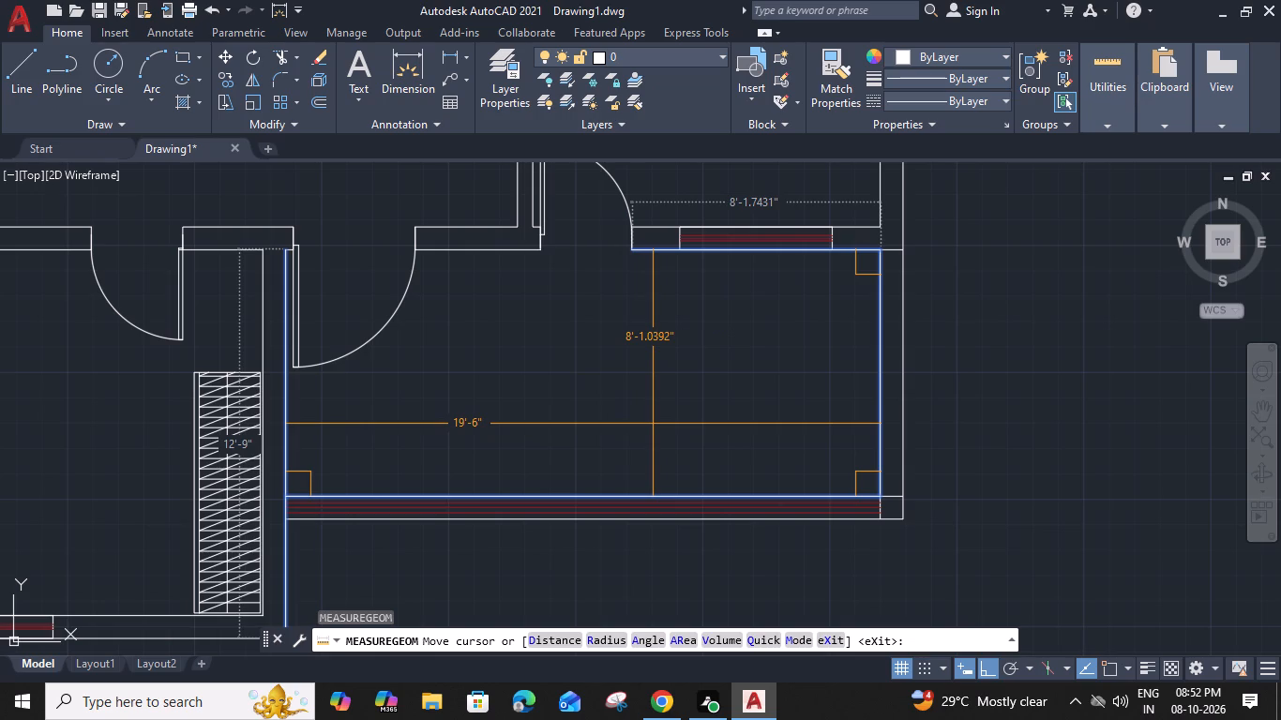
pyautogui.click(653, 424)
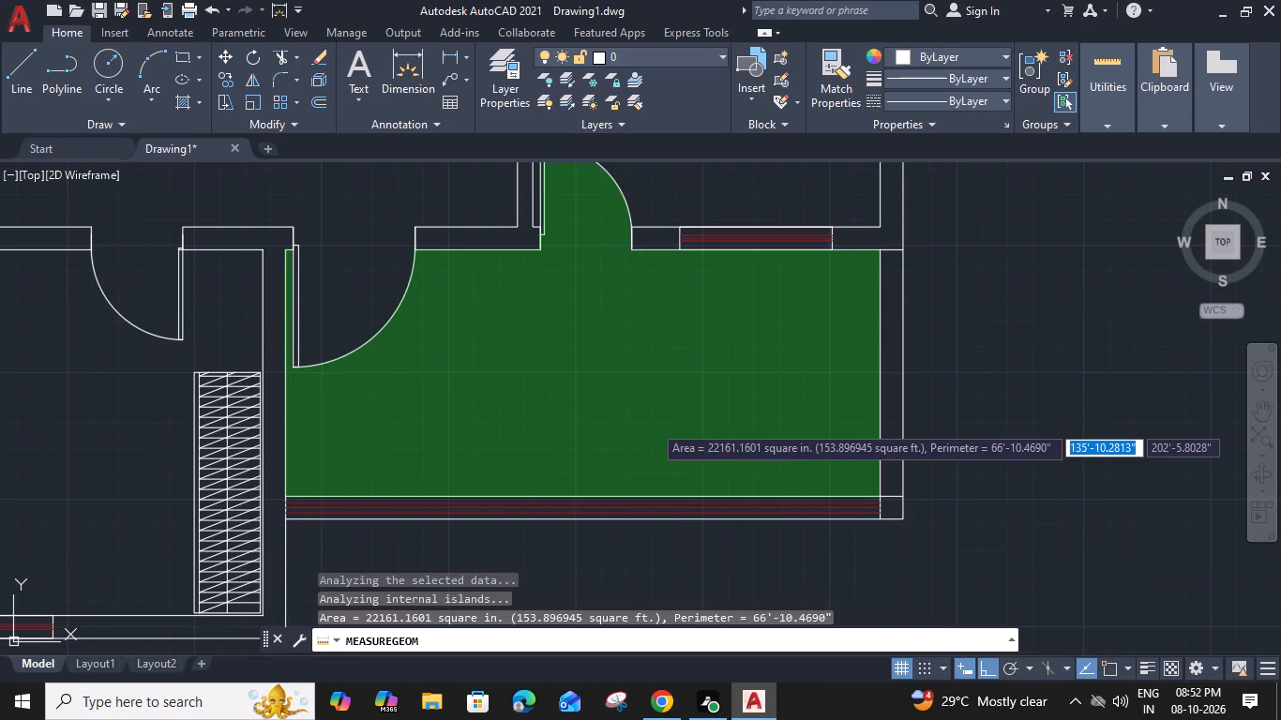
pyautogui.press('Delete')
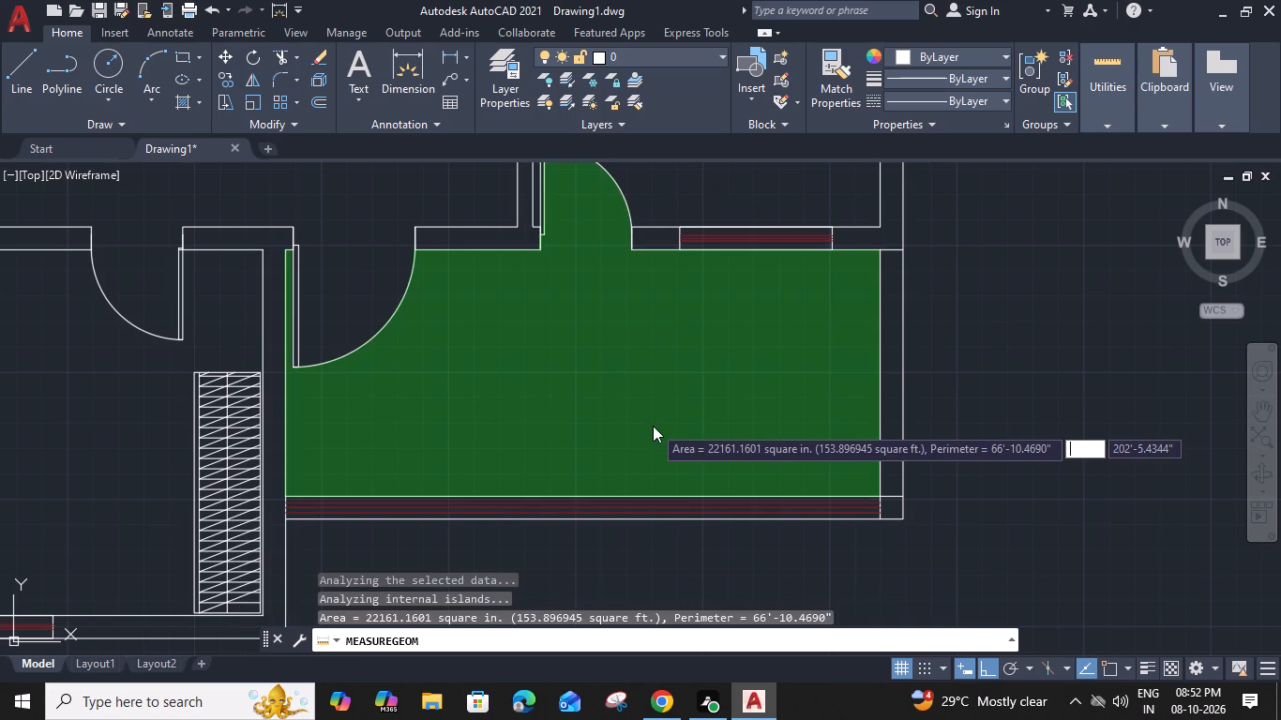
pyautogui.press('Delete')
pyautogui.press('Delete')
pyautogui.press('Delete')
pyautogui.press('Escape')
pyautogui.press('Escape')
pyautogui.press('Escape')
# Copy the BEDROOM-5 room label horizontally into the unlabelled space to its east, near that space's east wall.
pyautogui.scroll(-3, 514, 439)
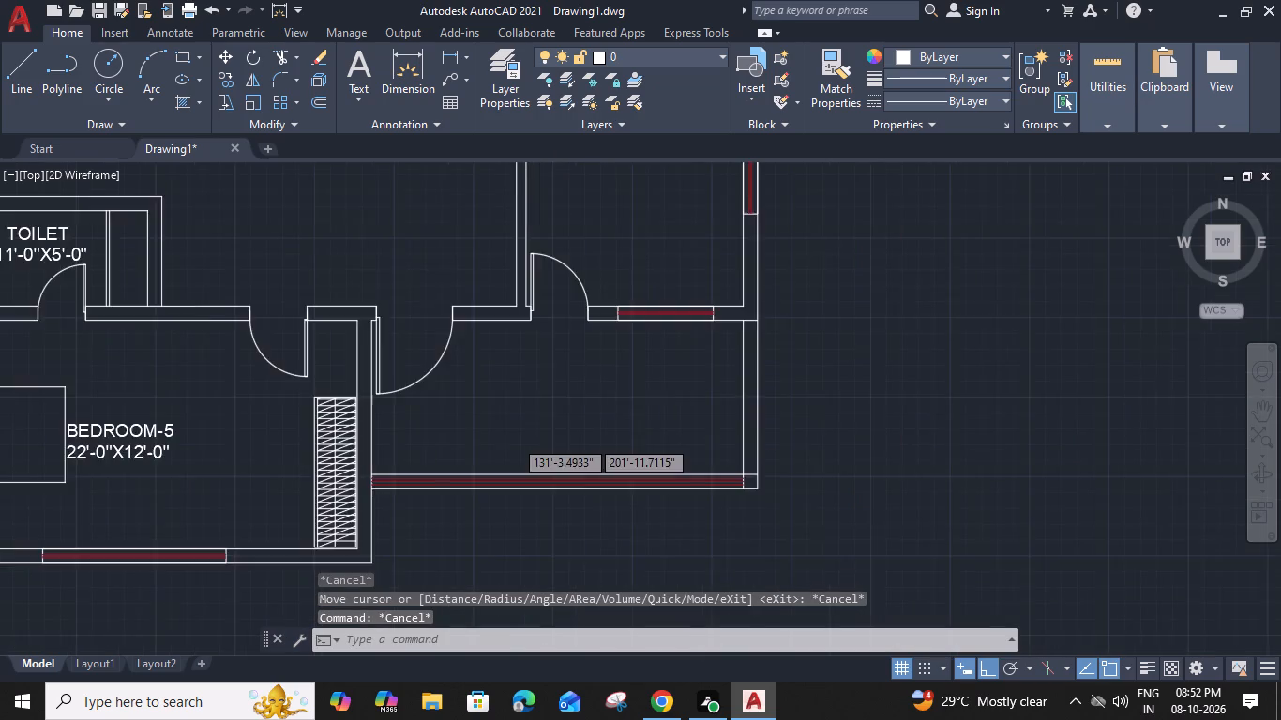
pyautogui.moveTo(511, 439); pyautogui.dragTo(825, 401, button='middle')
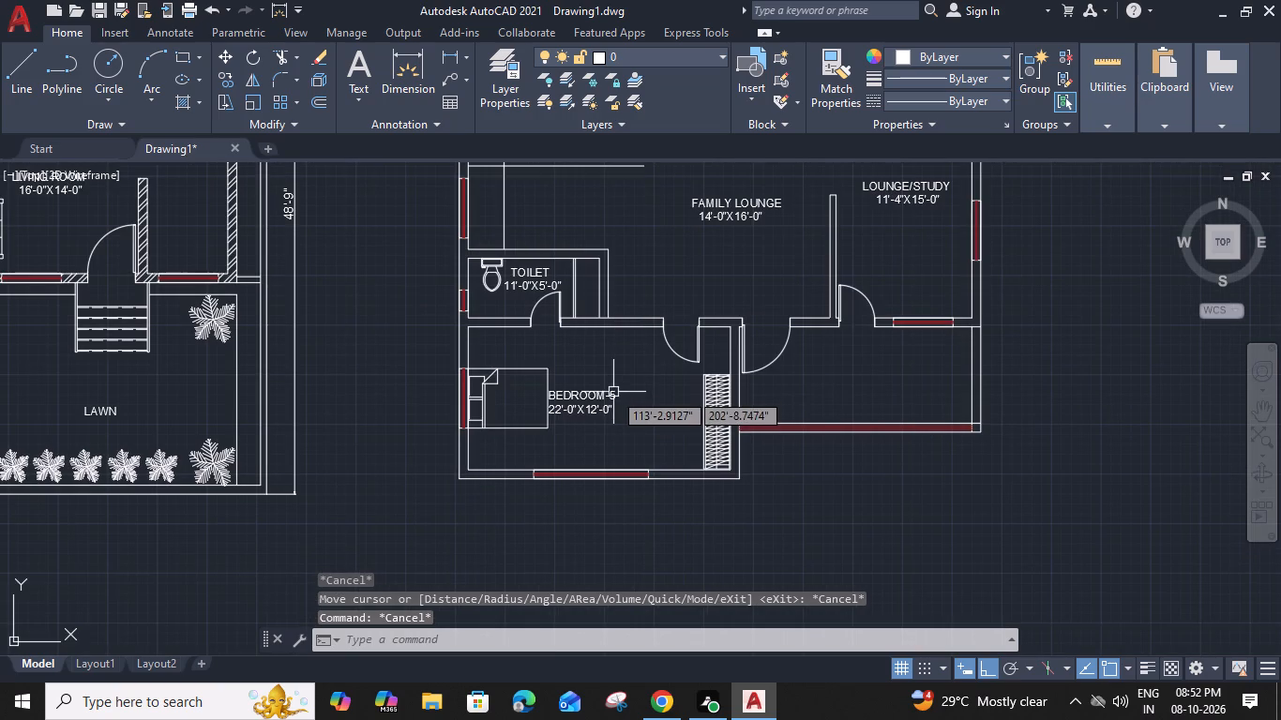
pyautogui.click(613, 392)
pyautogui.write('CO')
pyautogui.press('space')
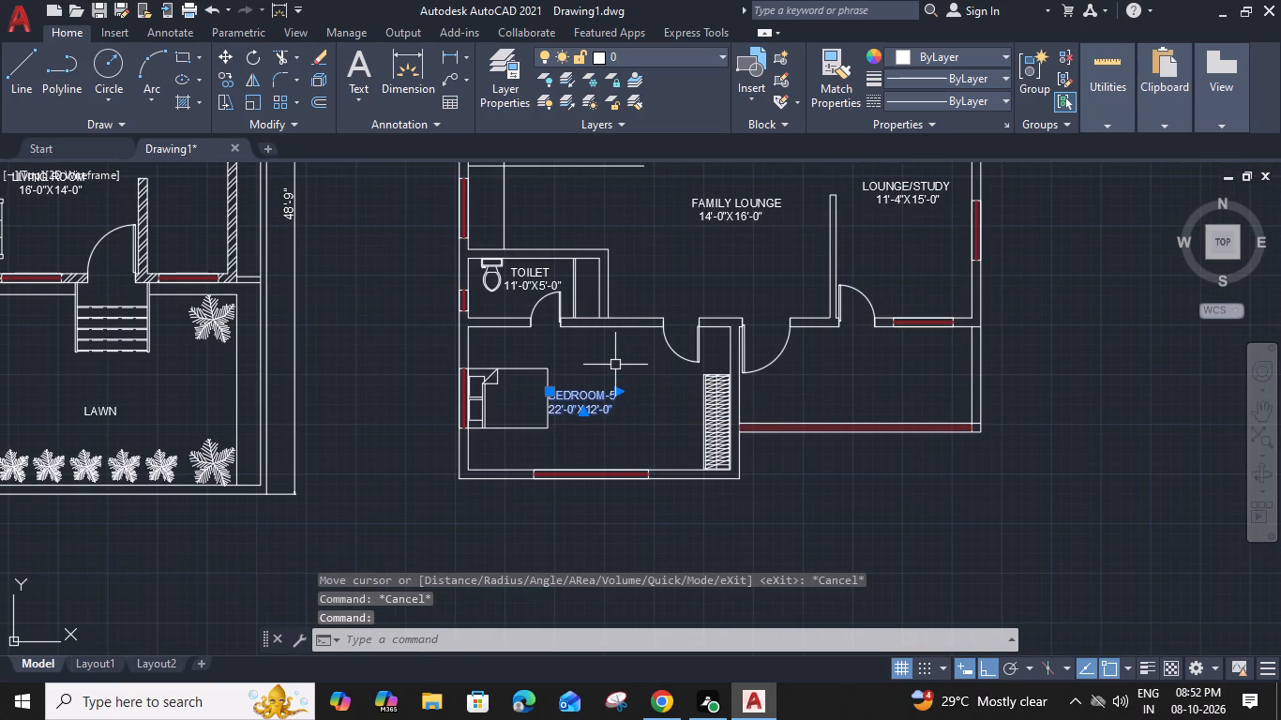
pyautogui.click(615, 401)
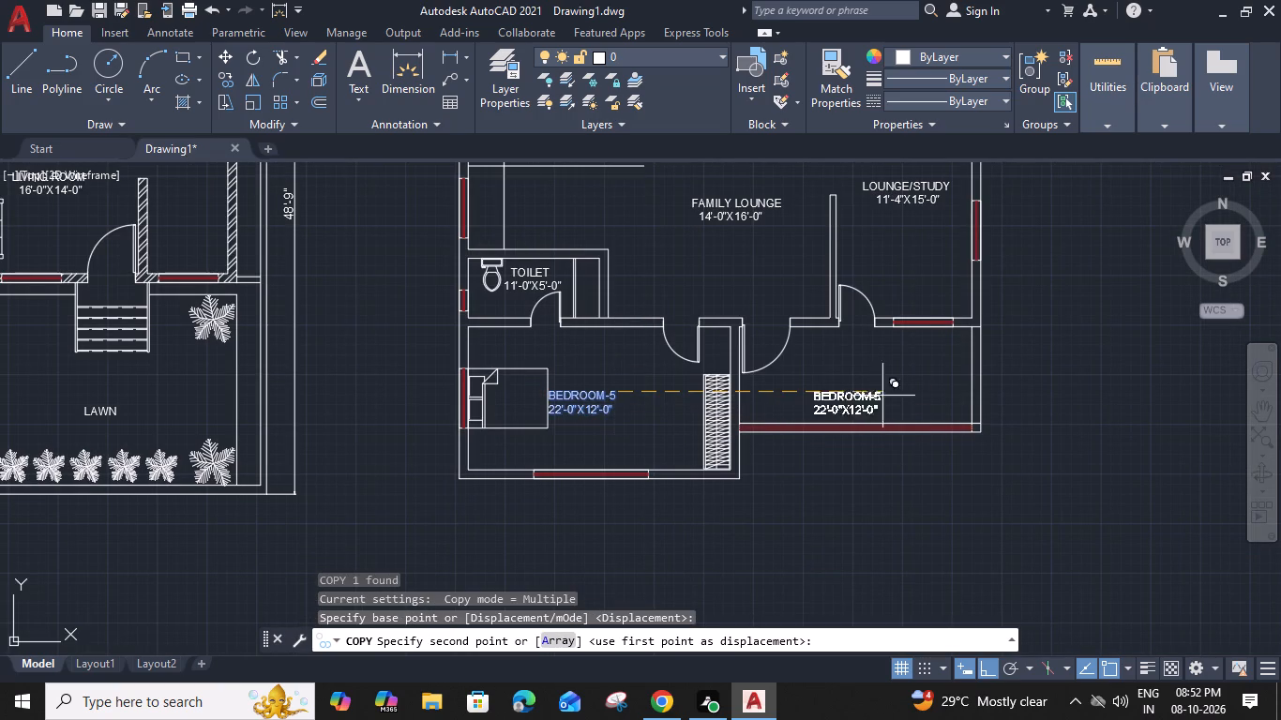
pyautogui.click(942, 403)
pyautogui.press('Escape')
pyautogui.moveTo(936, 397); pyautogui.dragTo(942, 401, button='middle')
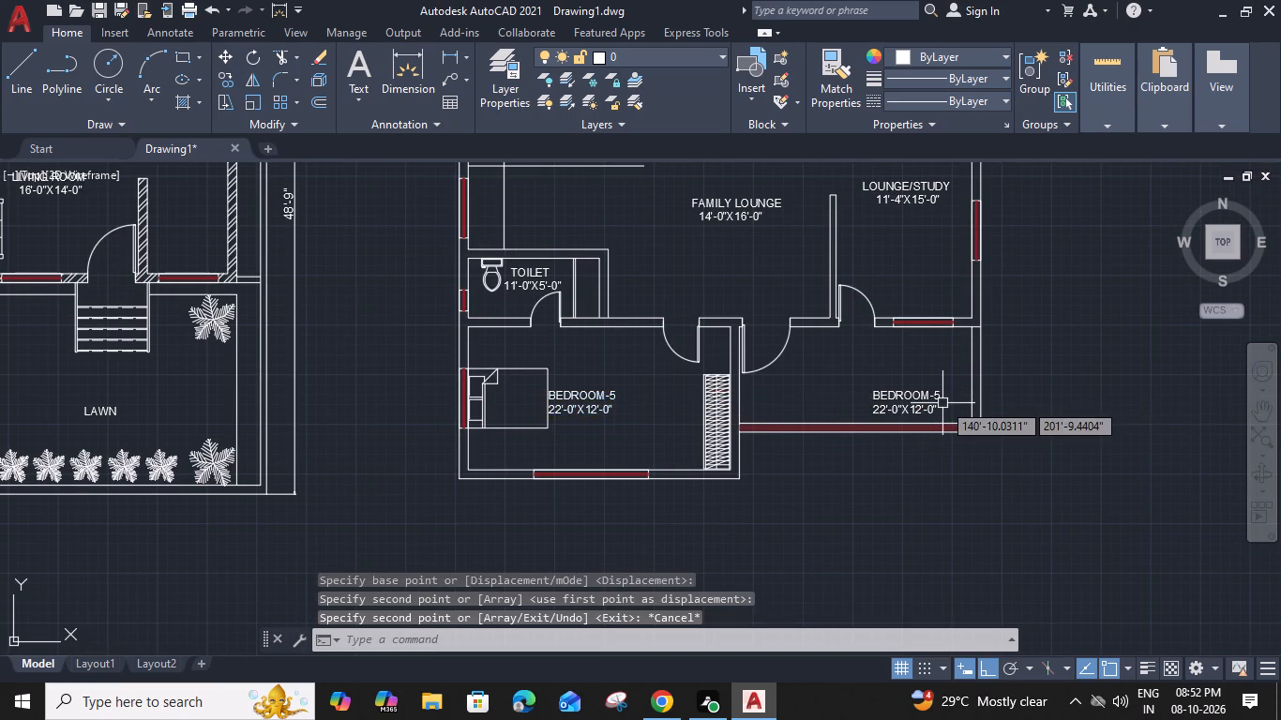
# Change the room name in the copied label to BALCONY.
pyautogui.moveTo(942, 401); pyautogui.dragTo(813, 386, button='middle')
pyautogui.scroll(2, 808, 407)
pyautogui.click(791, 377)
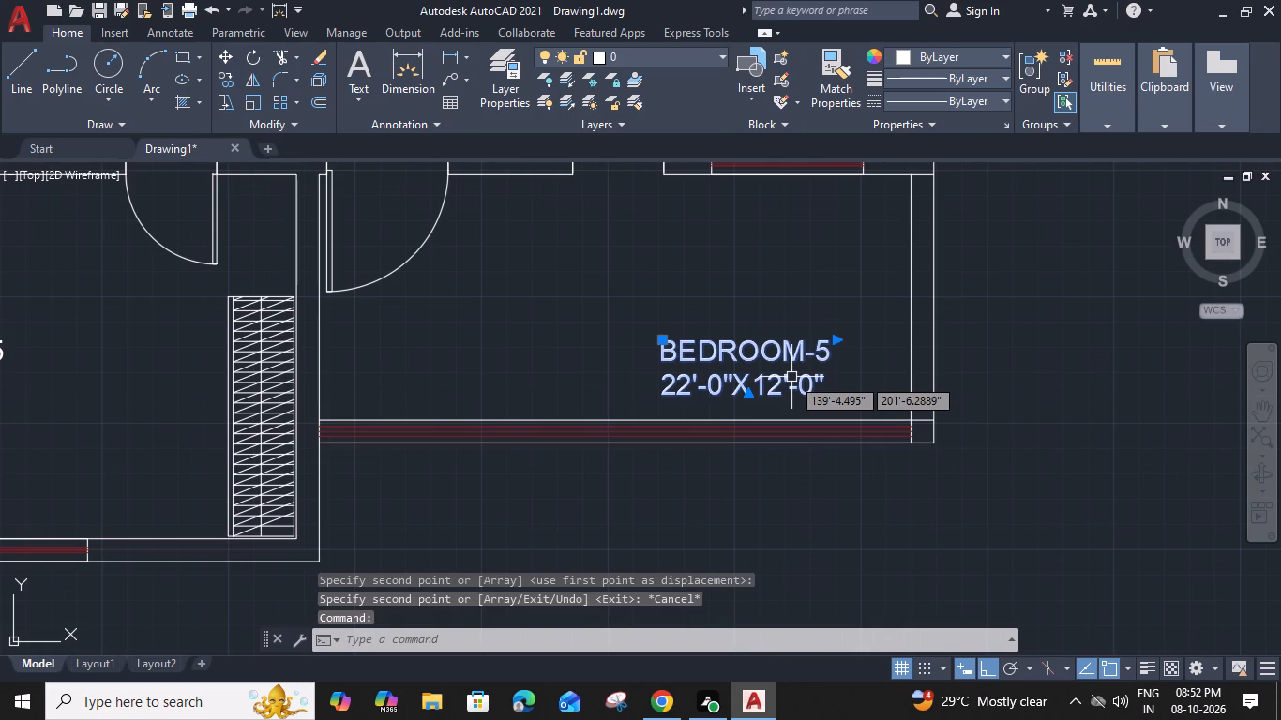
pyautogui.doubleClick(791, 356)
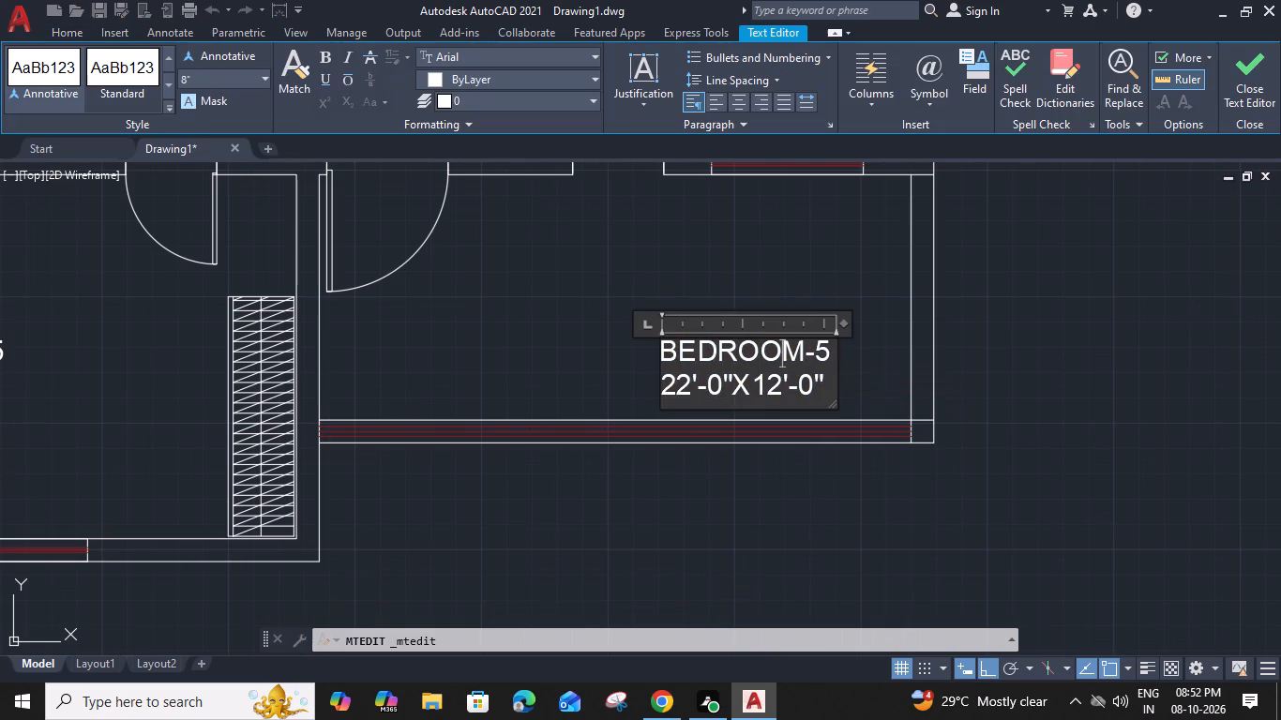
pyautogui.moveTo(829, 352); pyautogui.dragTo(686, 351)
pyautogui.write('AL')
pyautogui.write('CO')
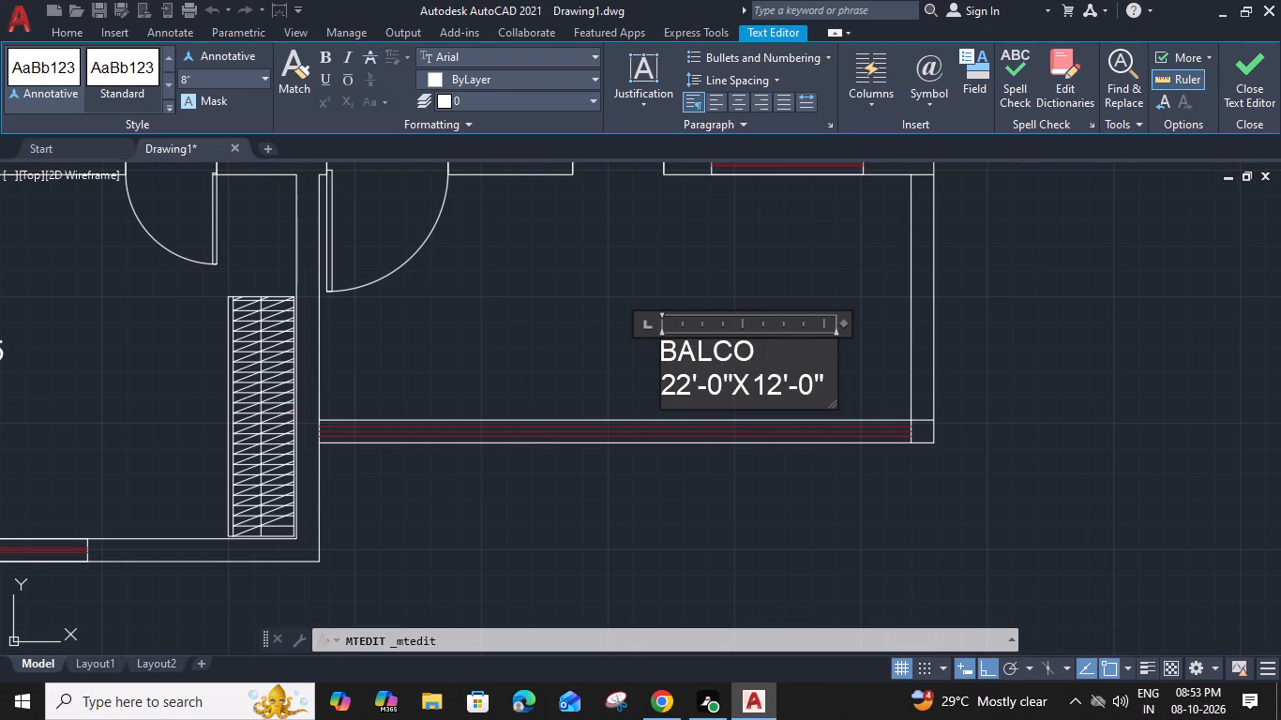
pyautogui.write('NY')
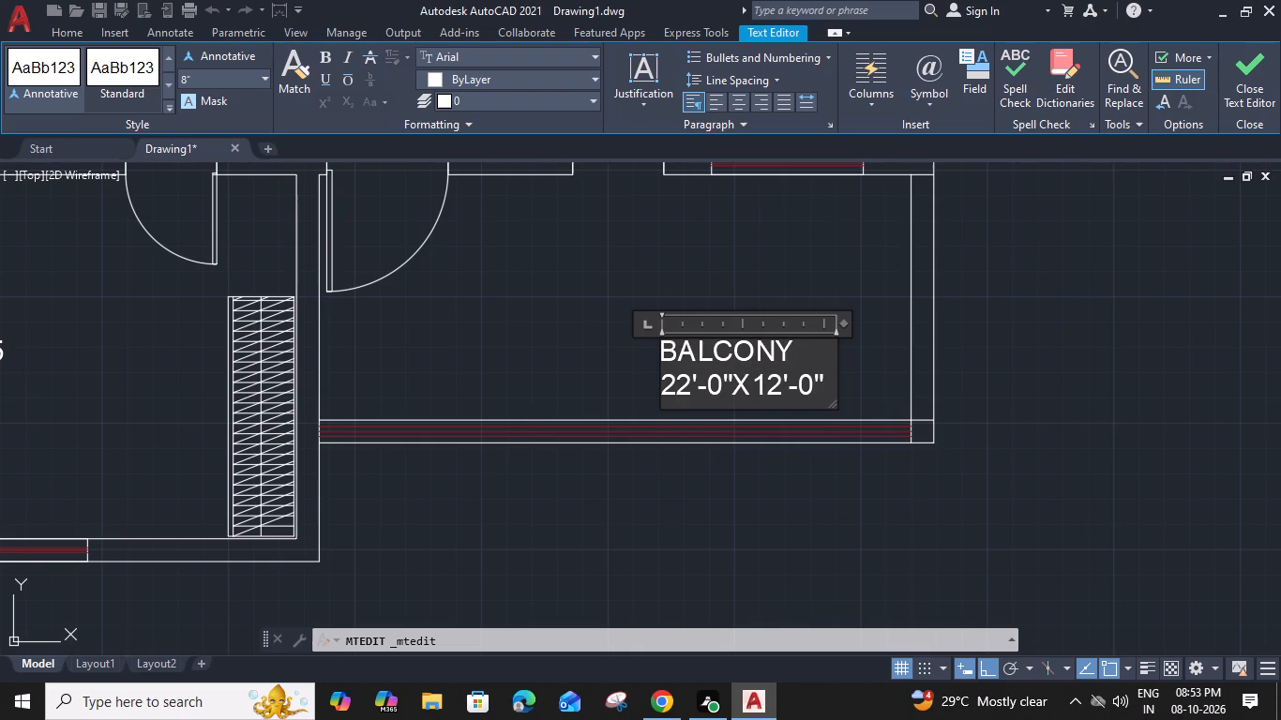
pyautogui.click(644, 373)
# Measure the balcony and set the size in its label to 19'-0"X8'-0".
pyautogui.write('MEA')
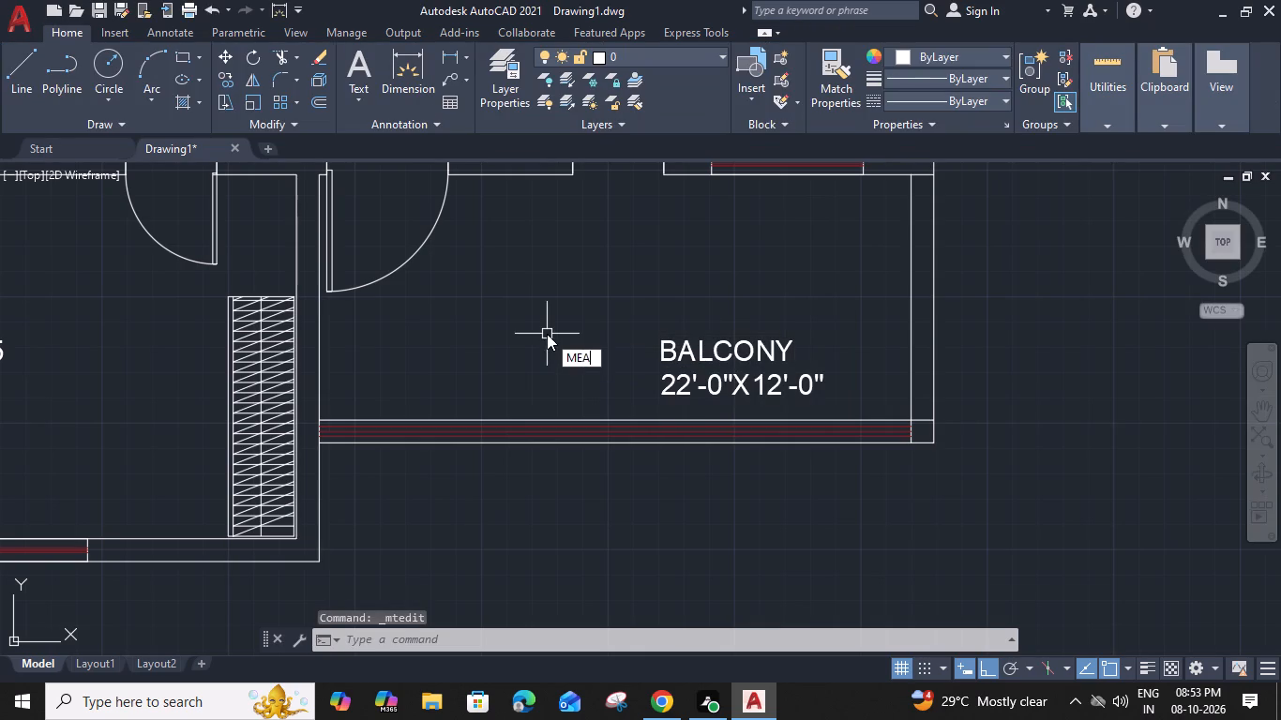
pyautogui.press('space')
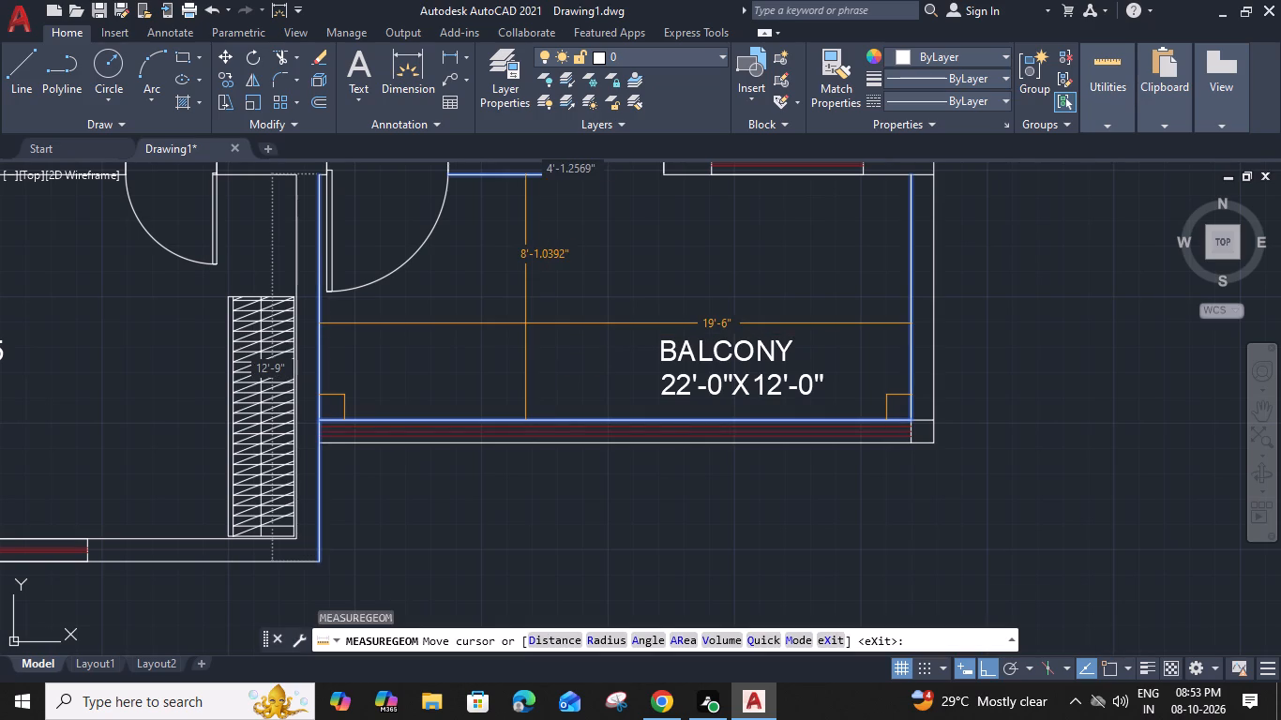
pyautogui.press('Escape')
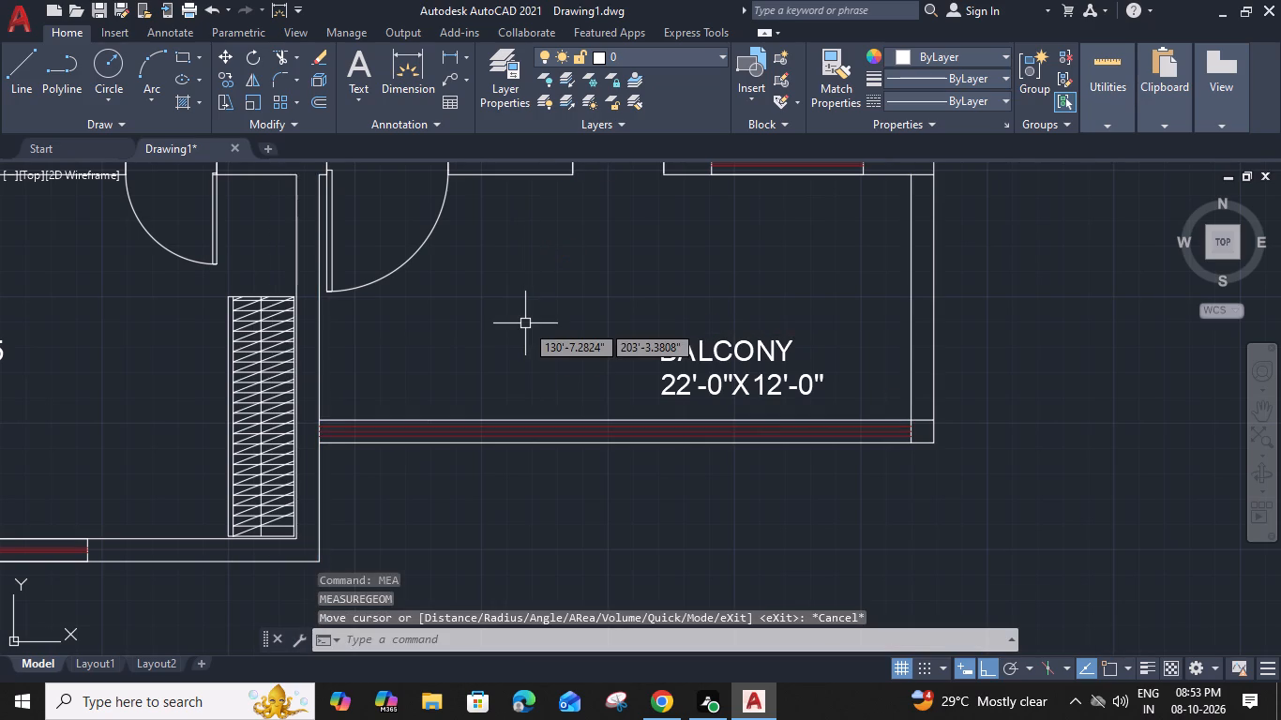
pyautogui.doubleClick(760, 354)
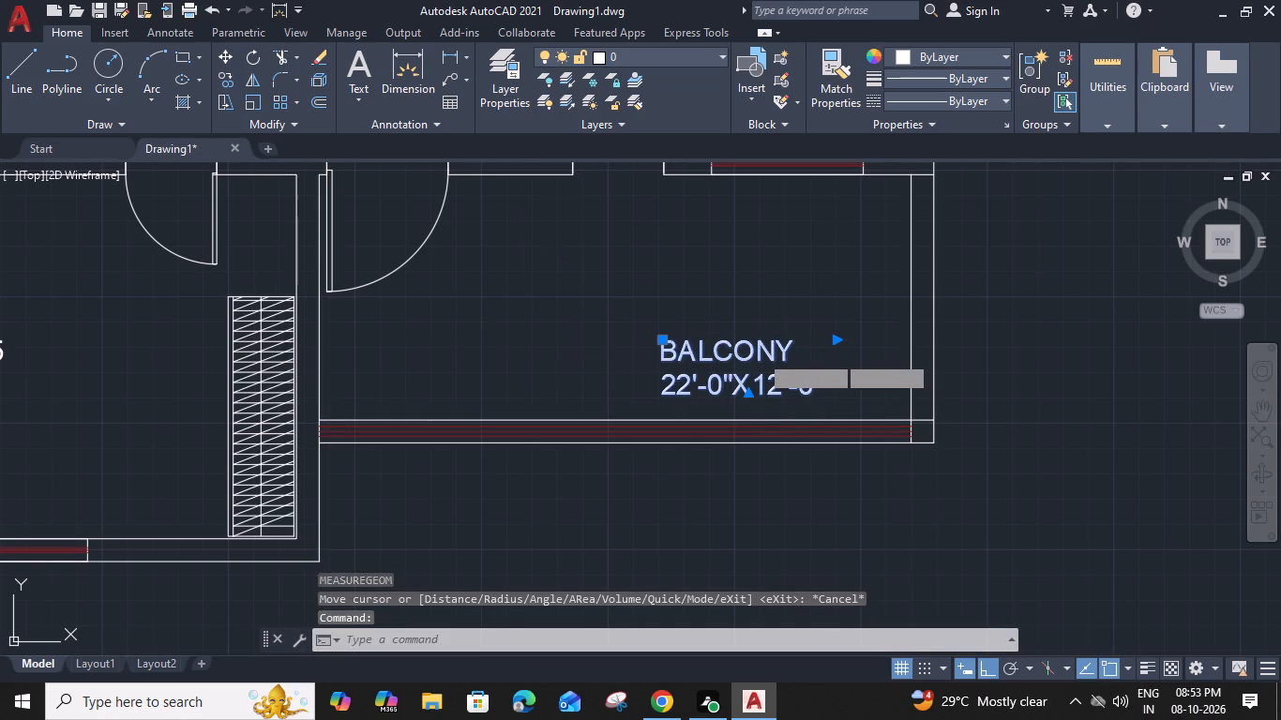
pyautogui.moveTo(782, 383); pyautogui.dragTo(757, 382)
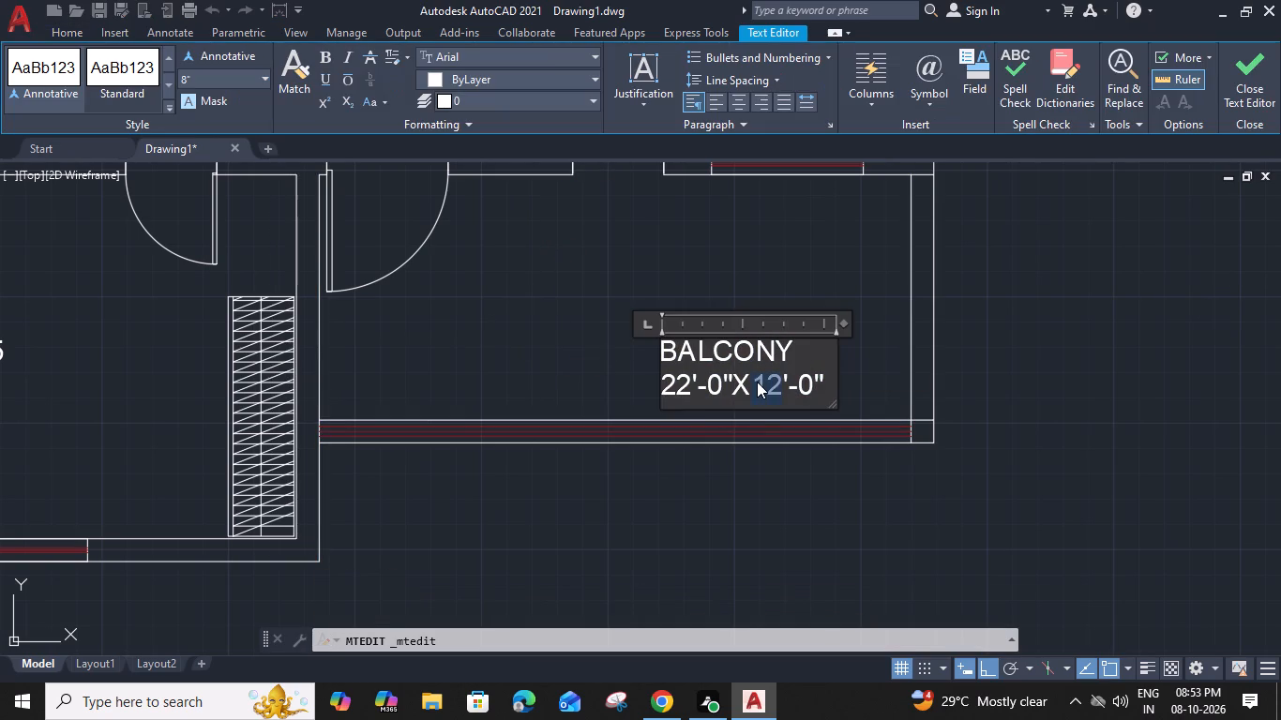
pyautogui.press('8')
pyautogui.moveTo(691, 384); pyautogui.dragTo(687, 393)
pyautogui.click(611, 375)
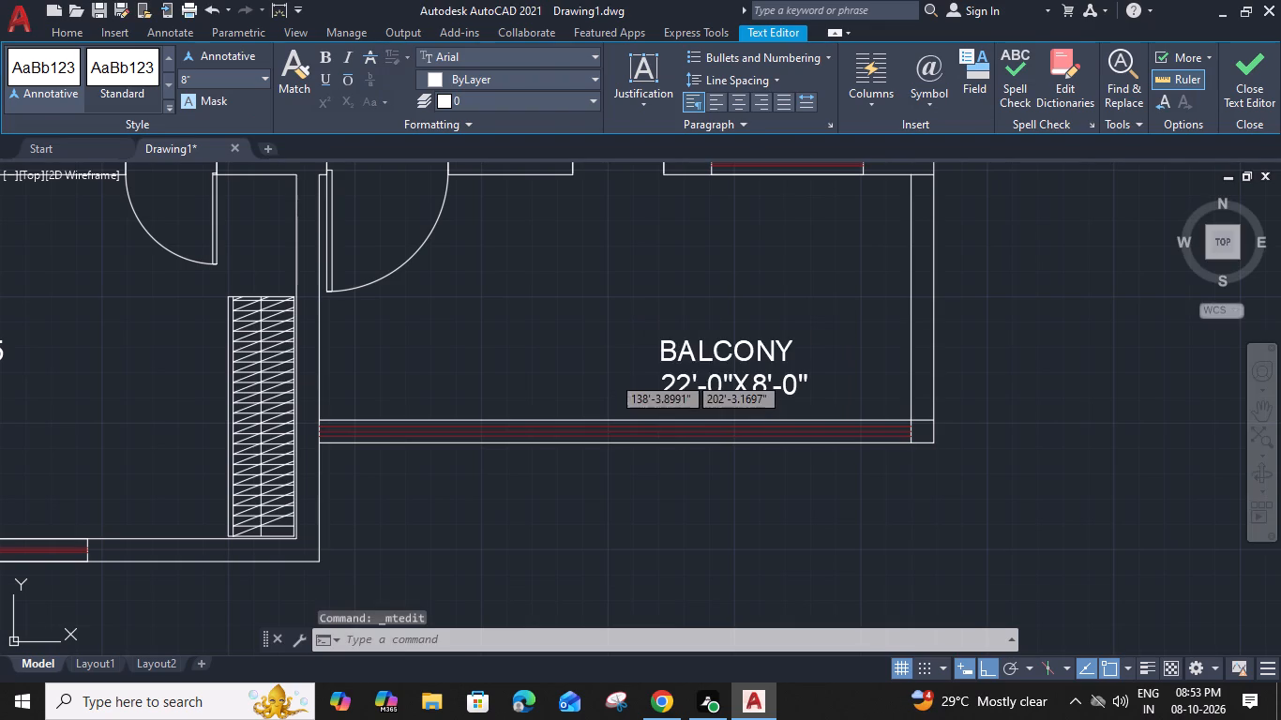
pyautogui.doubleClick(710, 385)
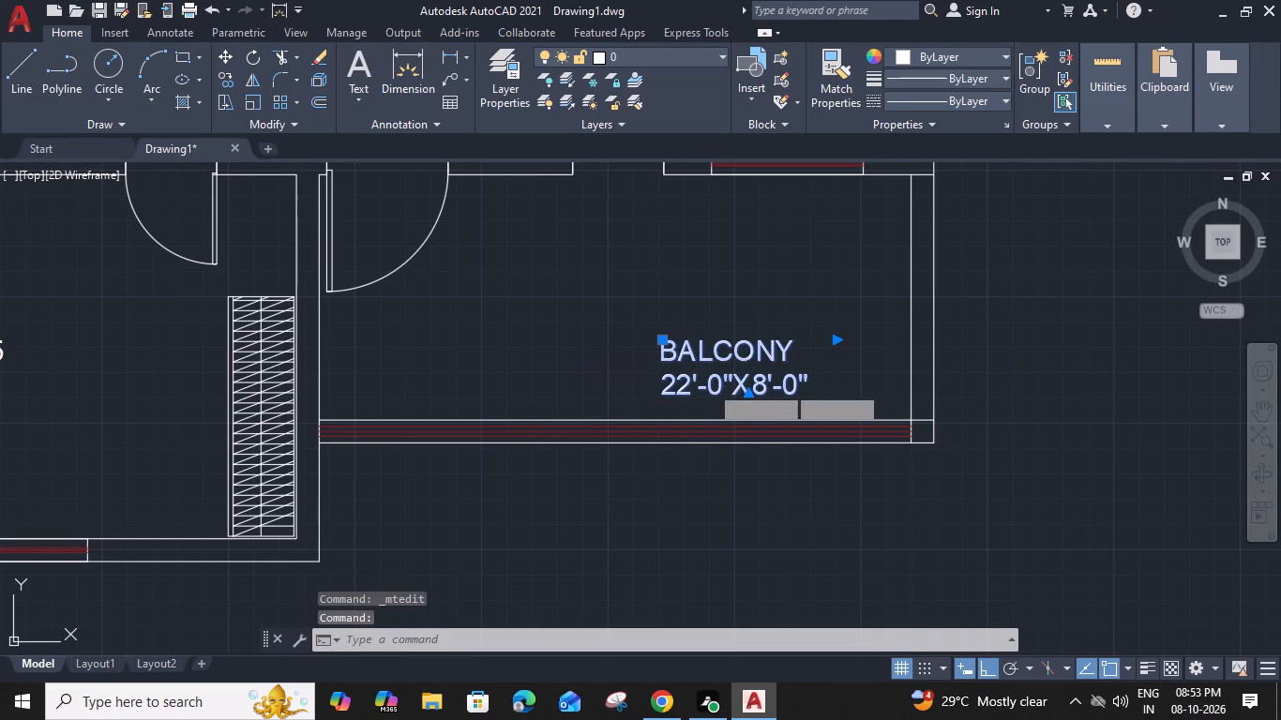
pyautogui.scroll(1, 656, 395)
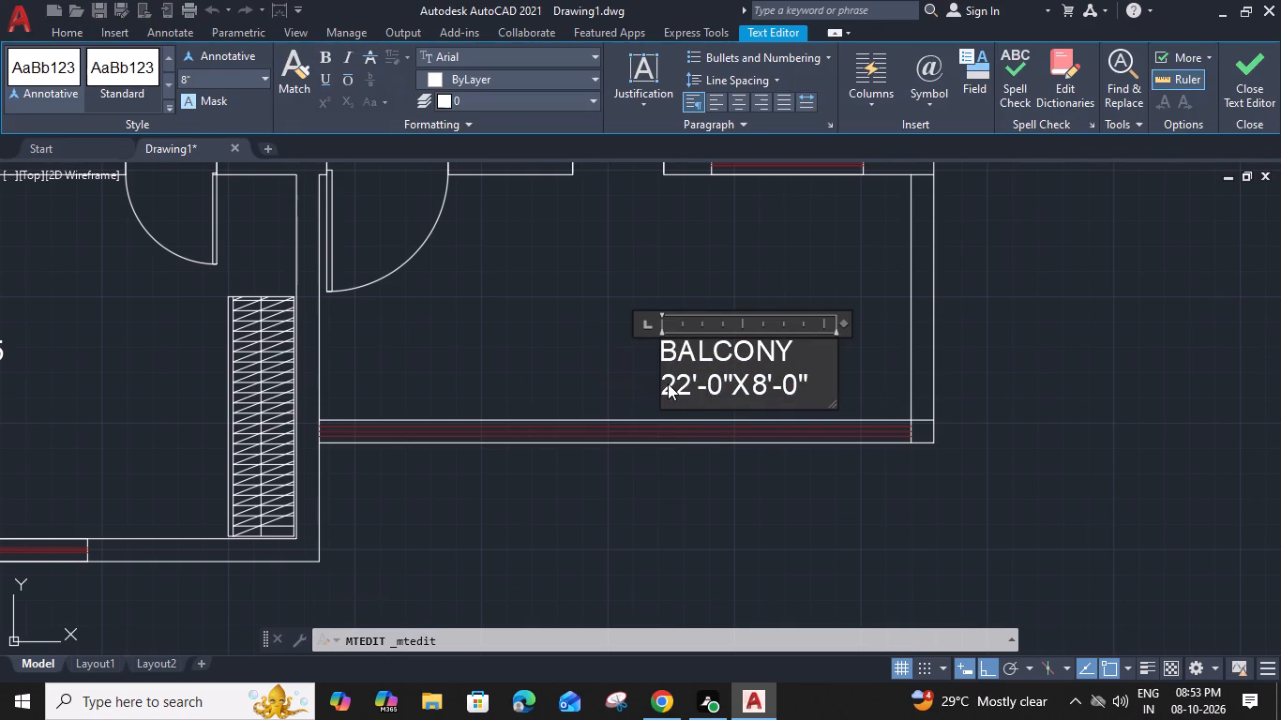
pyautogui.moveTo(705, 384); pyautogui.dragTo(669, 382)
pyautogui.write('19')
pyautogui.click(594, 338)
# Remeasure the balcony and change the first dimension in its label to 19'-6".
pyautogui.scroll(-2, 594, 338)
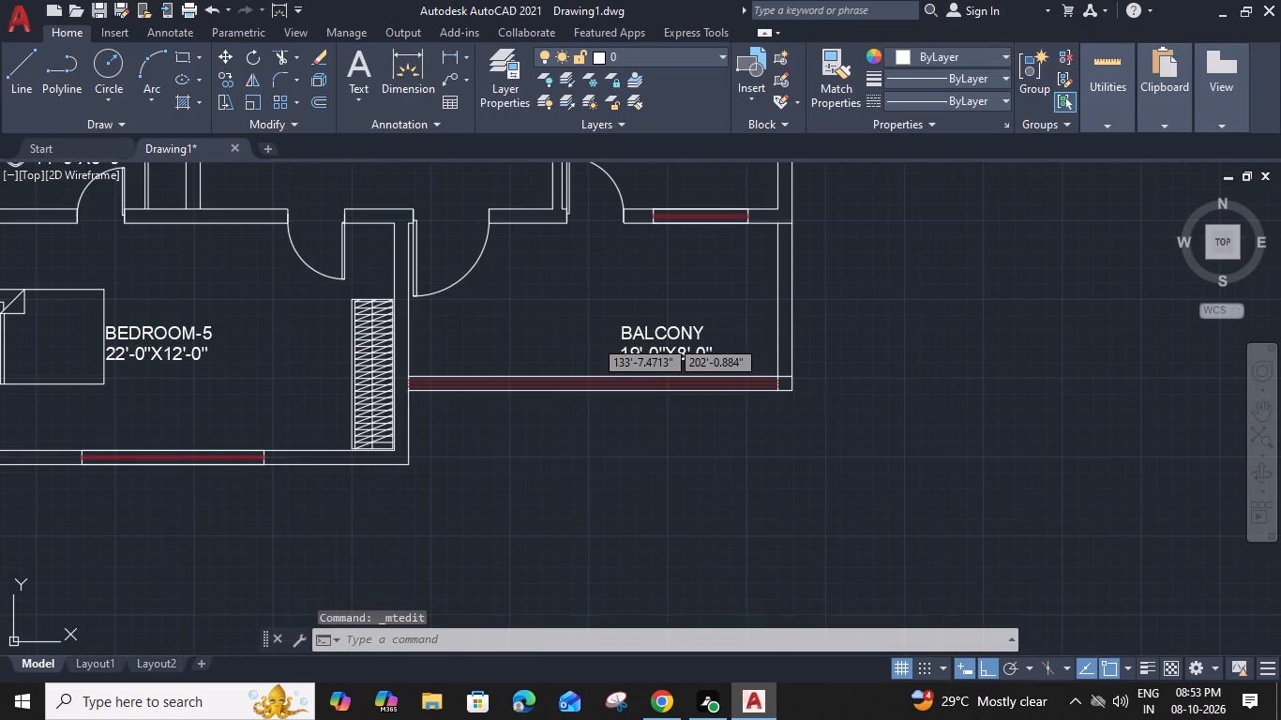
pyautogui.write('ME')
pyautogui.press('a')
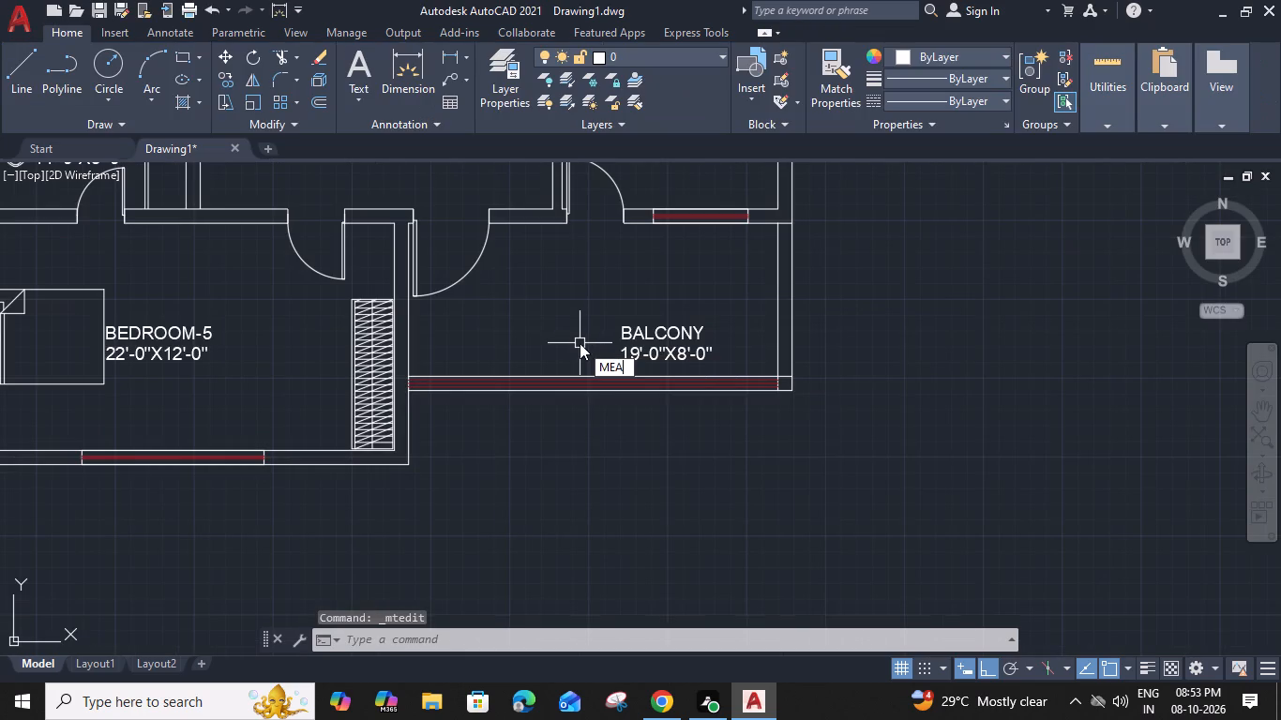
pyautogui.press('space')
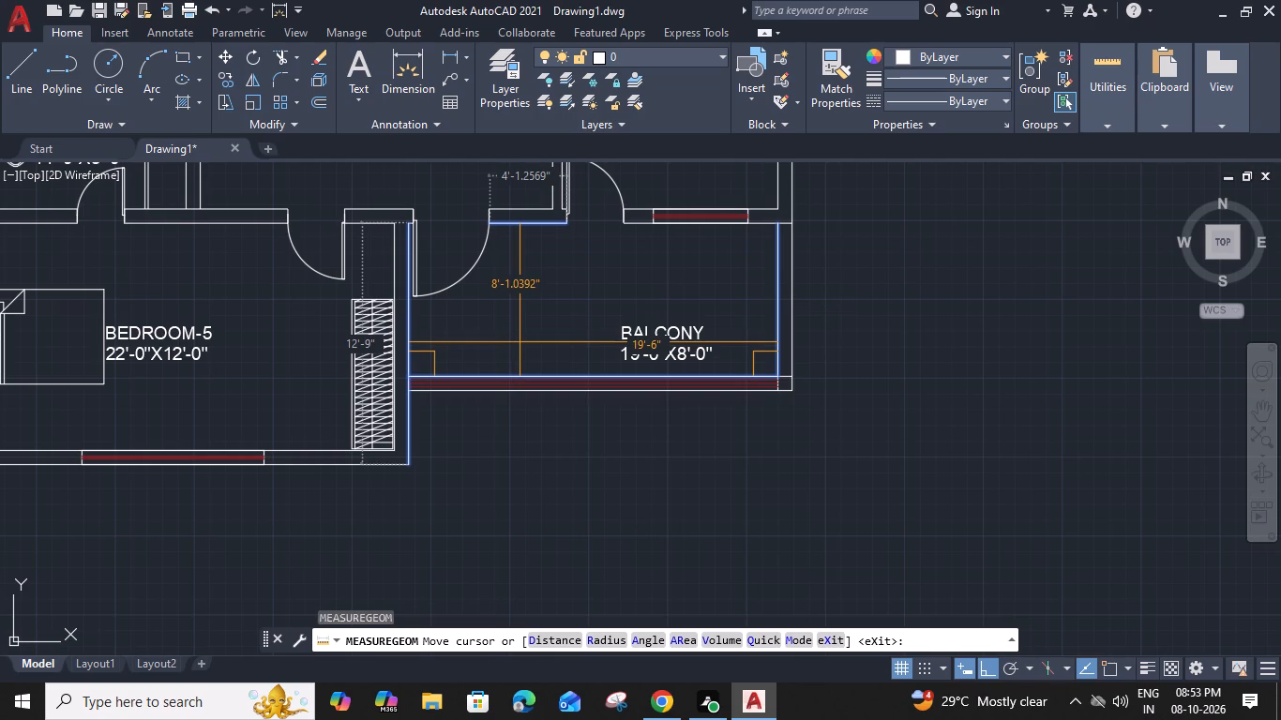
pyautogui.press('Escape')
pyautogui.scroll(2, 677, 349)
pyautogui.doubleClick(677, 349)
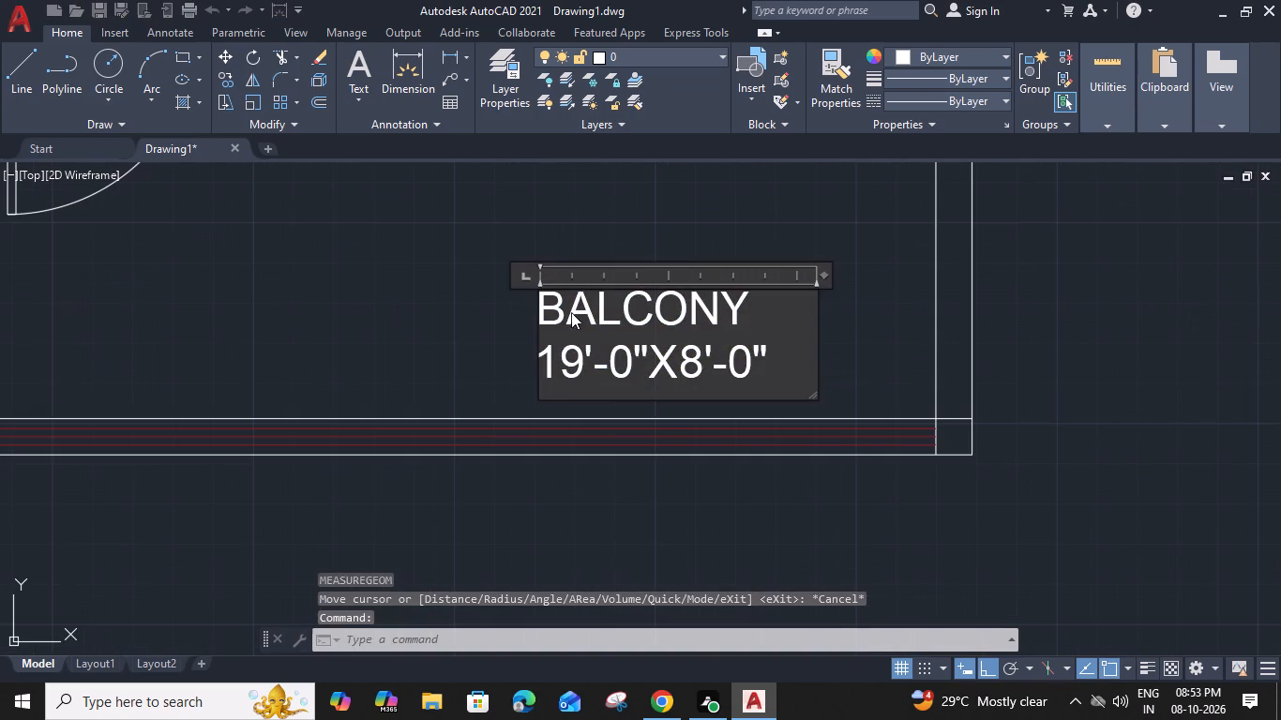
pyautogui.moveTo(627, 352); pyautogui.dragTo(610, 350)
pyautogui.press('6')
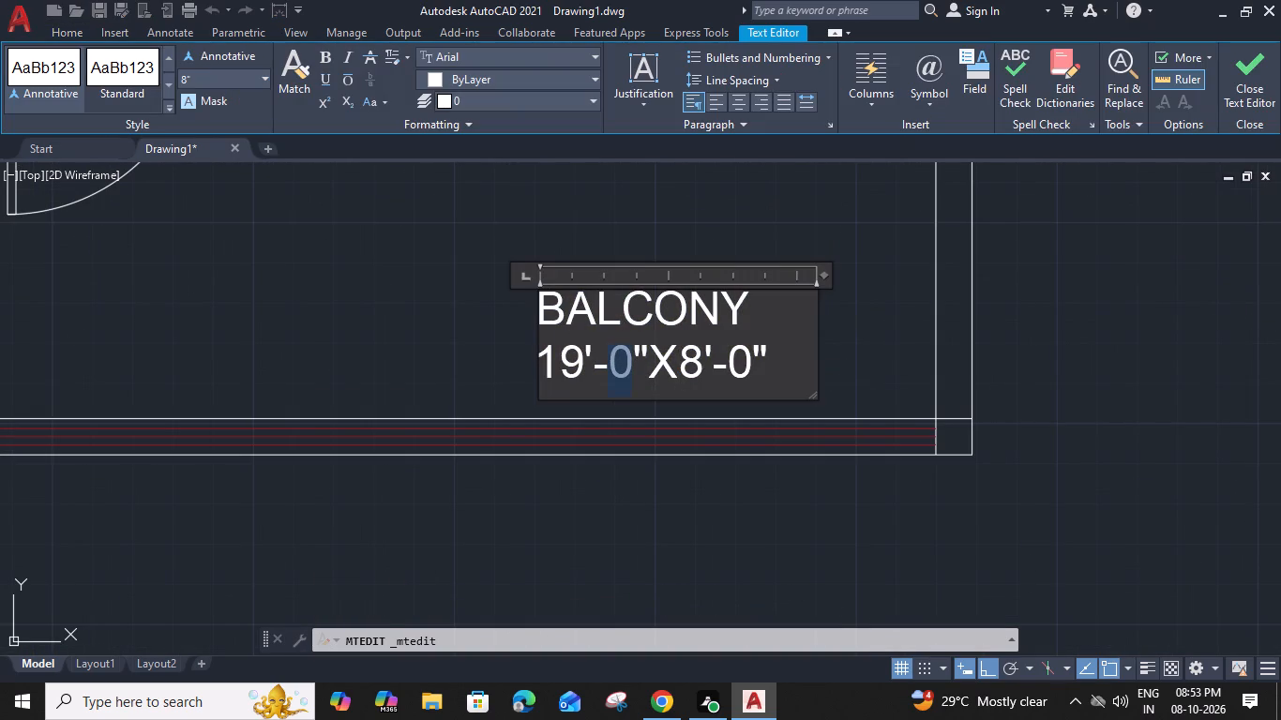
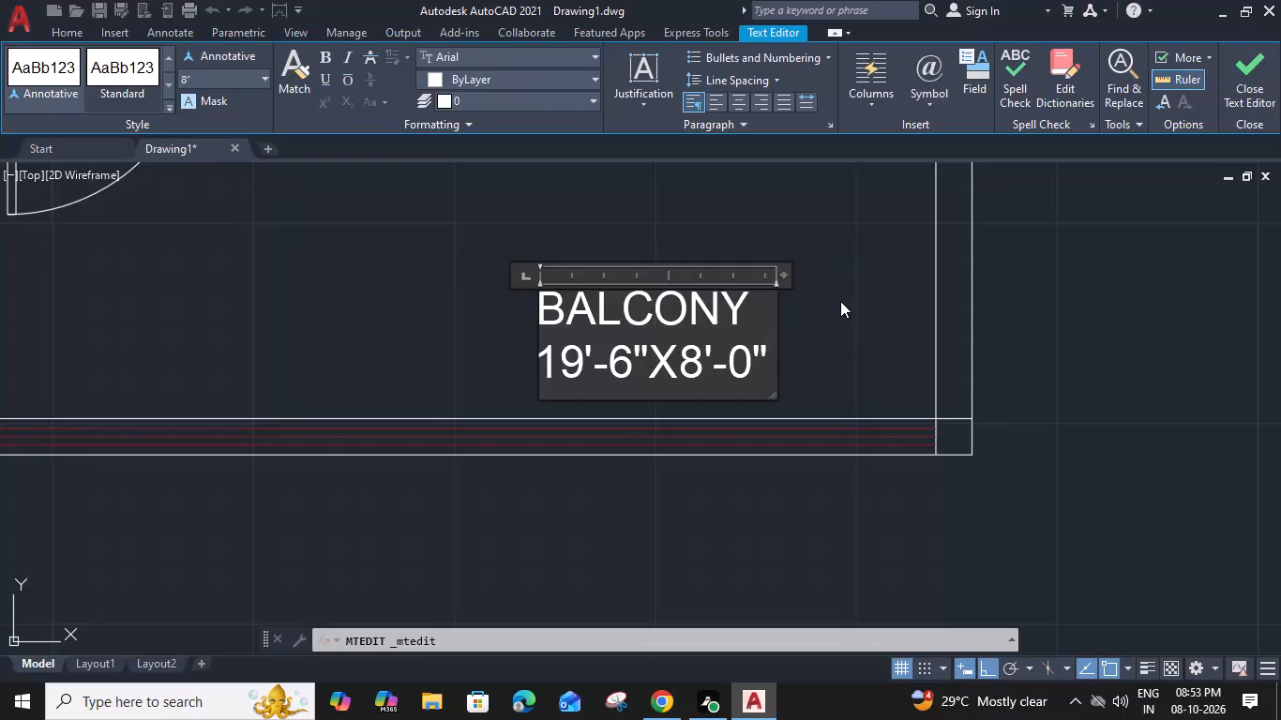
# Move the BALCONY label up from the south wall and then west, towards the middle of the balcony.
pyautogui.scroll(-1, 795, 287)
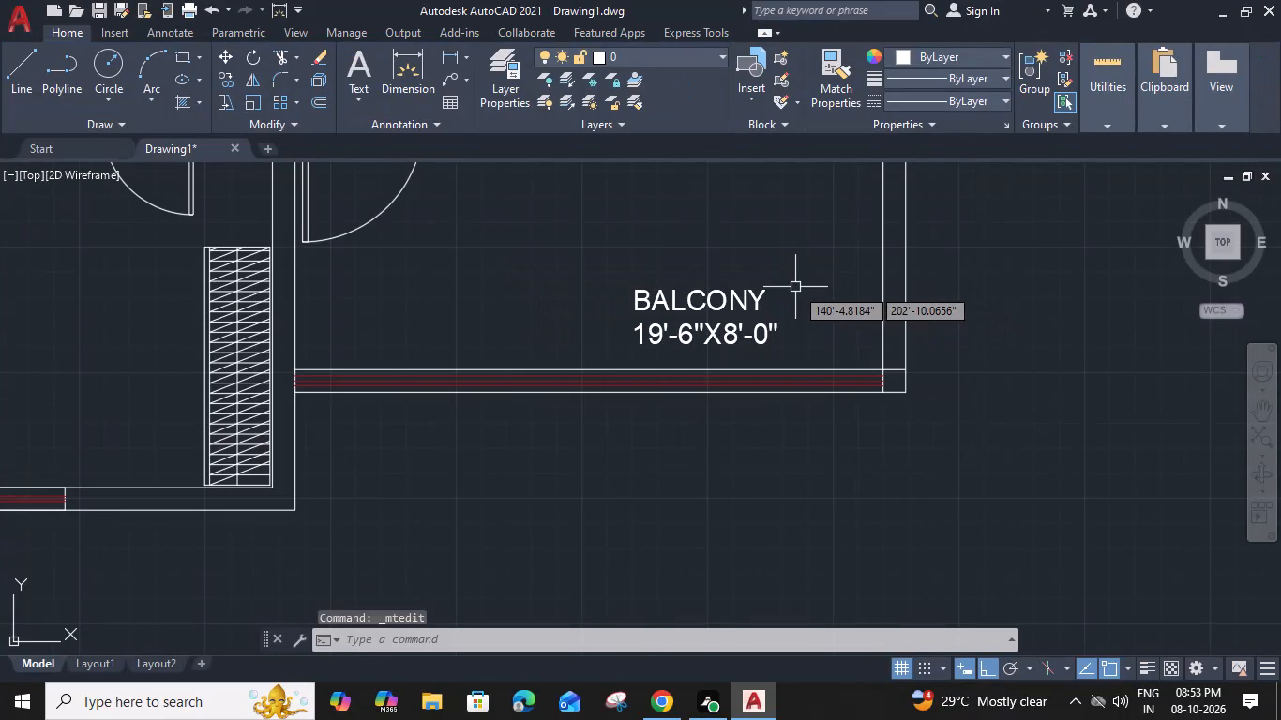
pyautogui.moveTo(761, 292); pyautogui.dragTo(805, 298, button='middle')
pyautogui.click(693, 301)
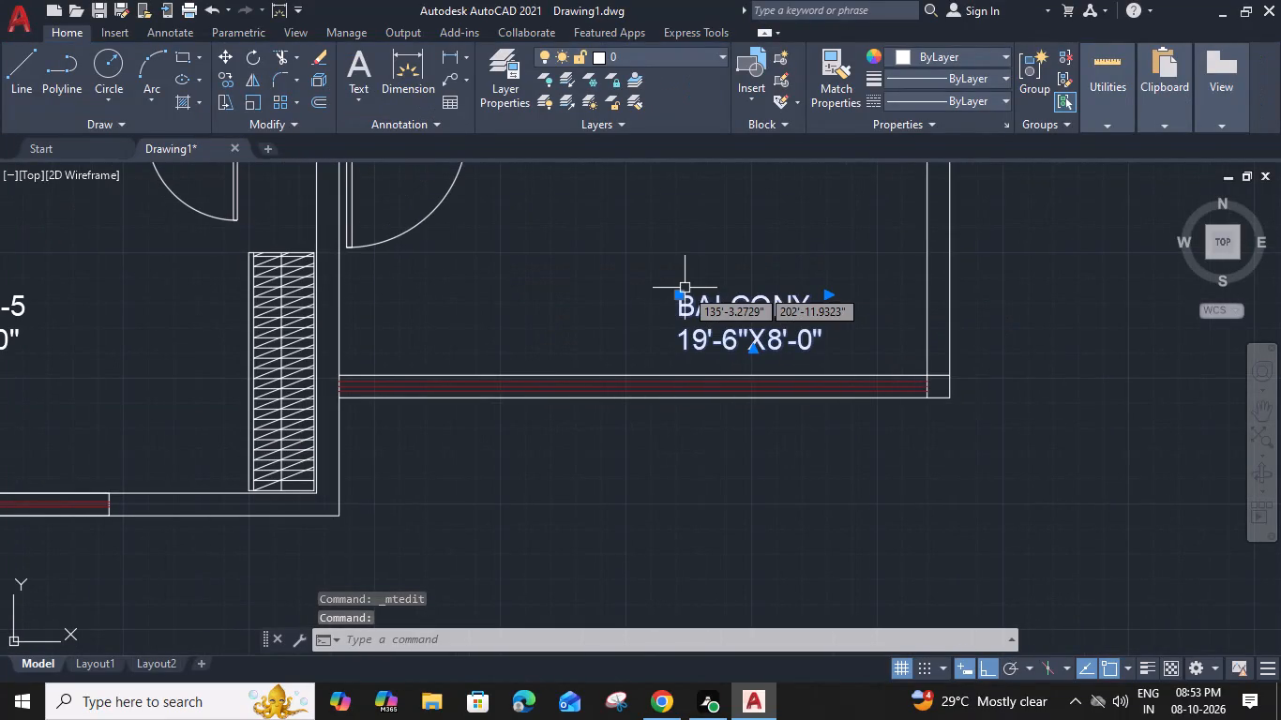
pyautogui.write('M')
pyautogui.press('space')
pyautogui.click(681, 289)
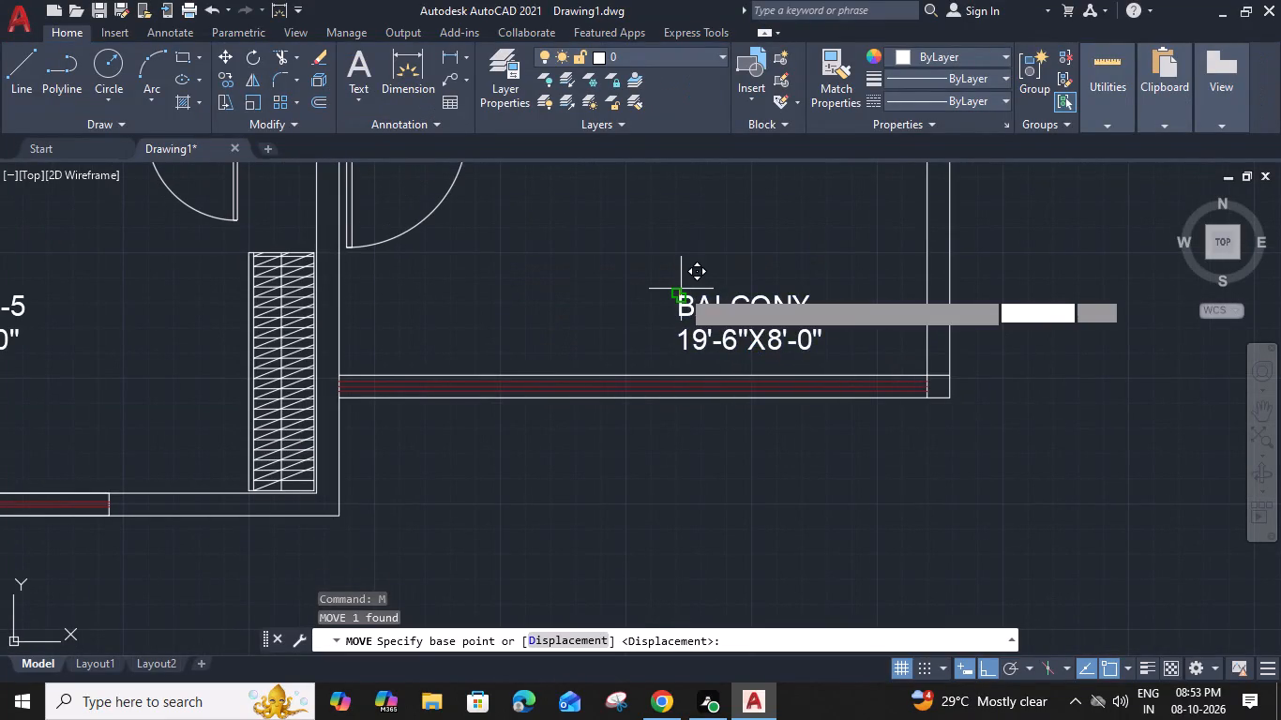
pyautogui.click(661, 216)
pyautogui.moveTo(533, 361); pyautogui.dragTo(596, 434, button='middle')
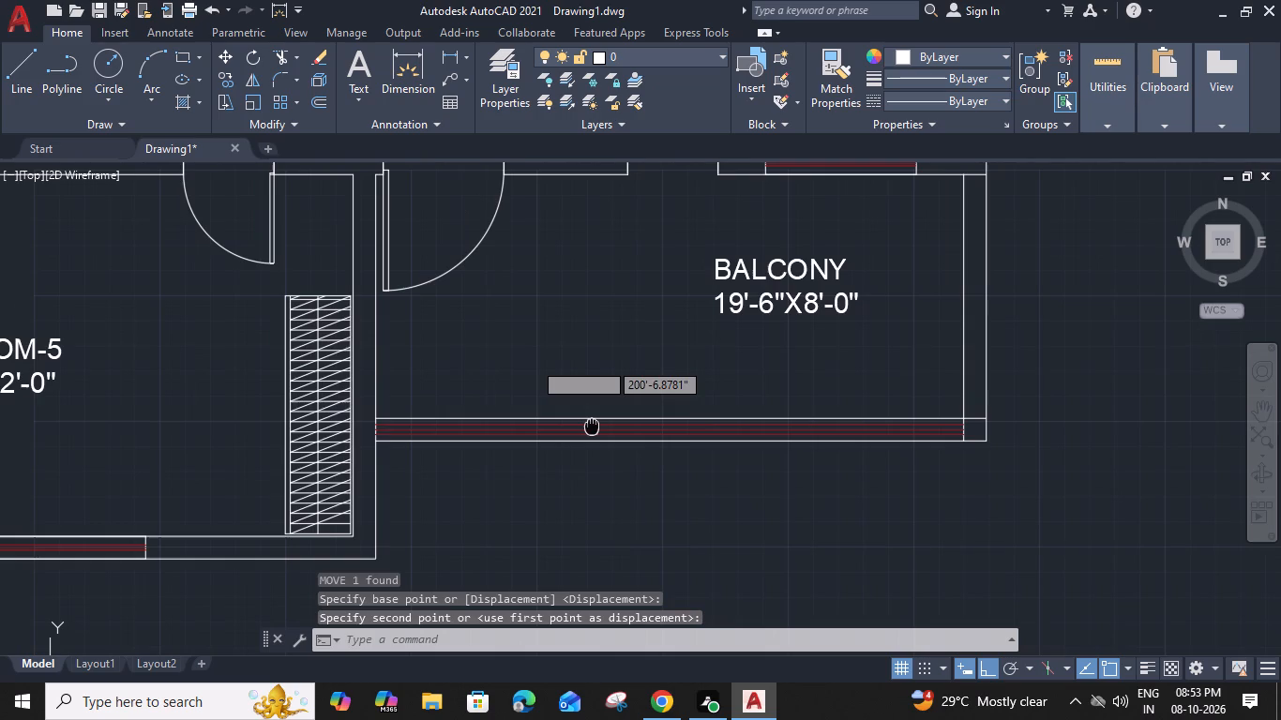
pyautogui.click(744, 343)
pyautogui.write('M')
pyautogui.press('space')
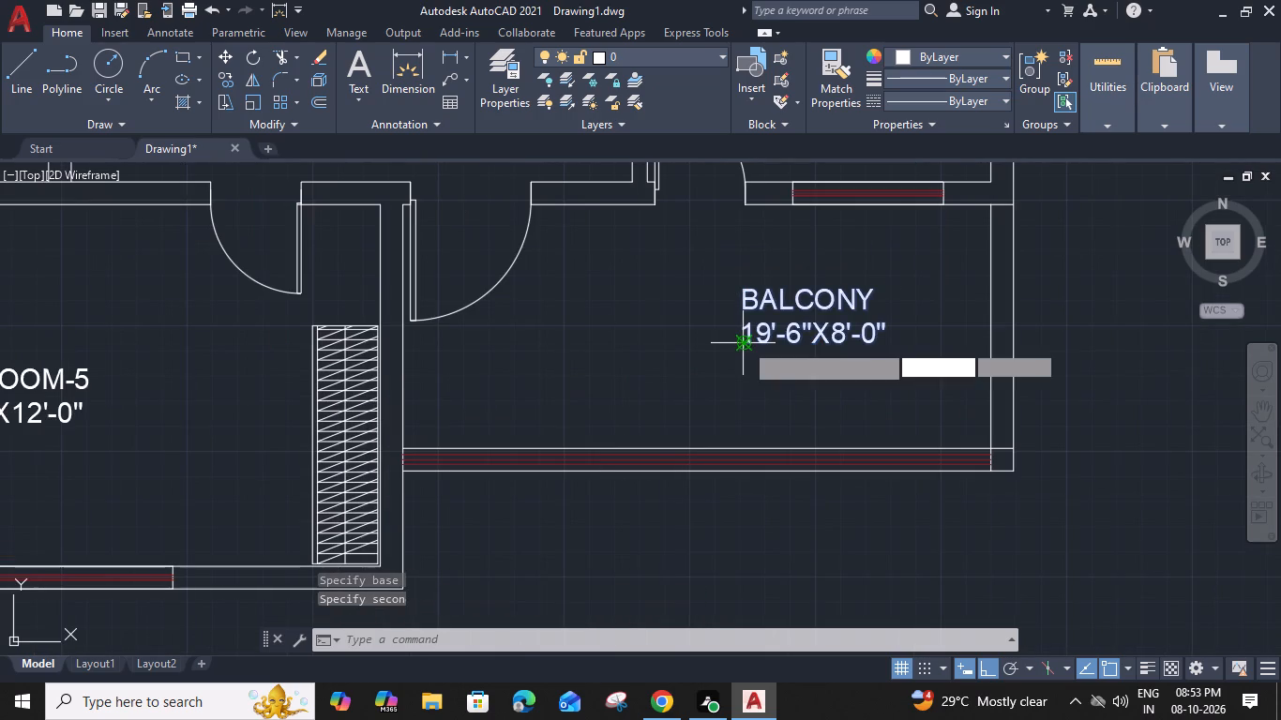
pyautogui.click(745, 343)
pyautogui.click(646, 347)
# Delete the long horizontal and vertical guide lines in the space between BEDROOM-3 and the TOILET, west of the family lounge.
pyautogui.scroll(-3, 646, 347)
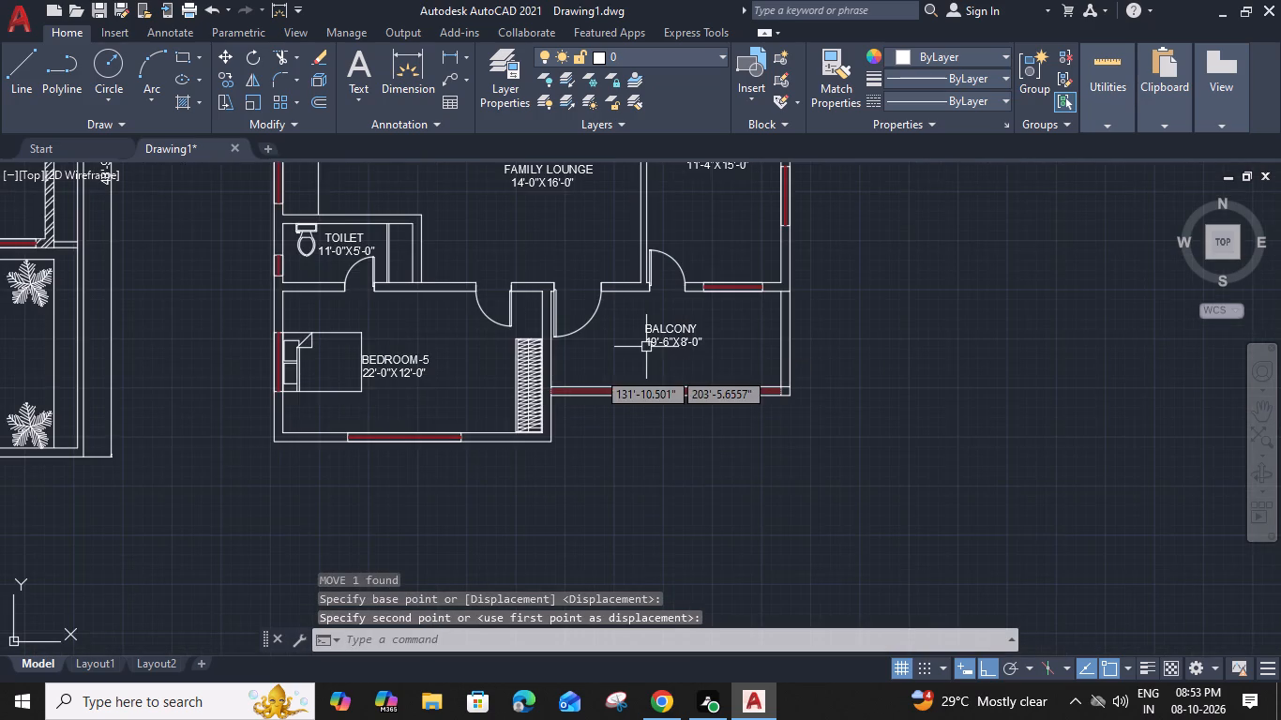
pyautogui.moveTo(594, 375); pyautogui.dragTo(764, 531, button='middle')
pyautogui.moveTo(431, 318); pyautogui.dragTo(511, 417, button='middle')
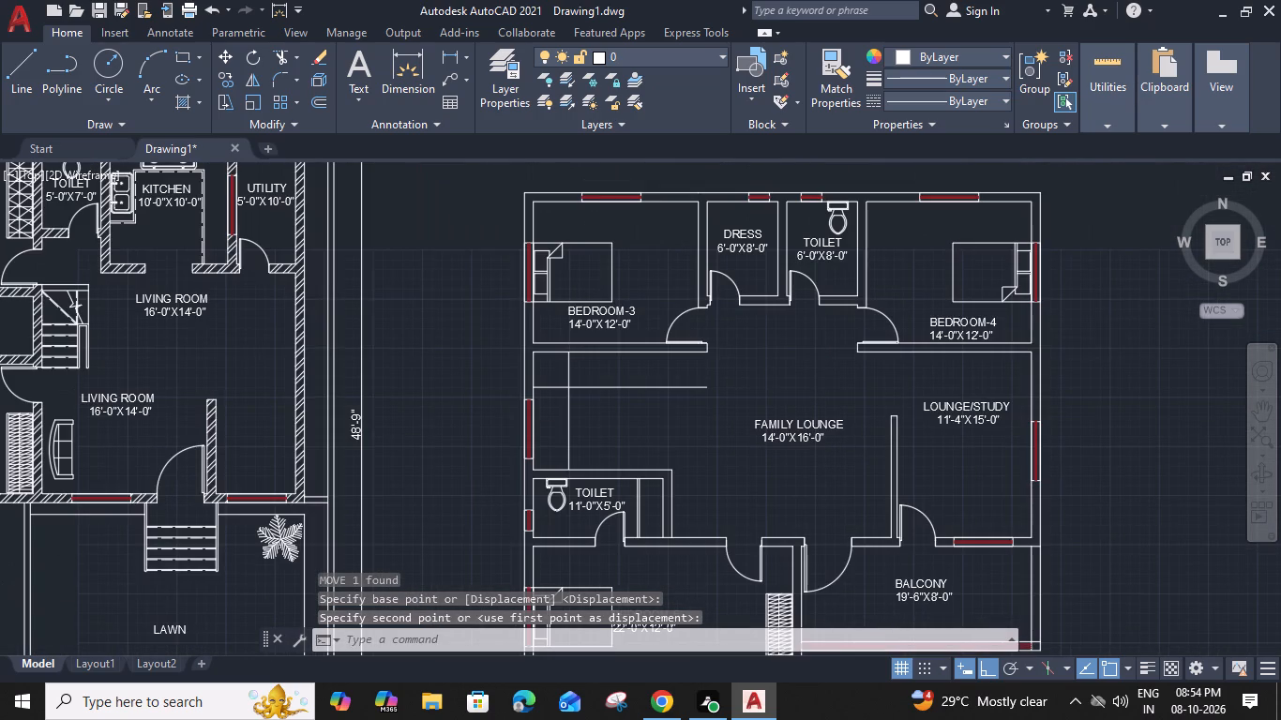
pyautogui.scroll(2, 690, 380)
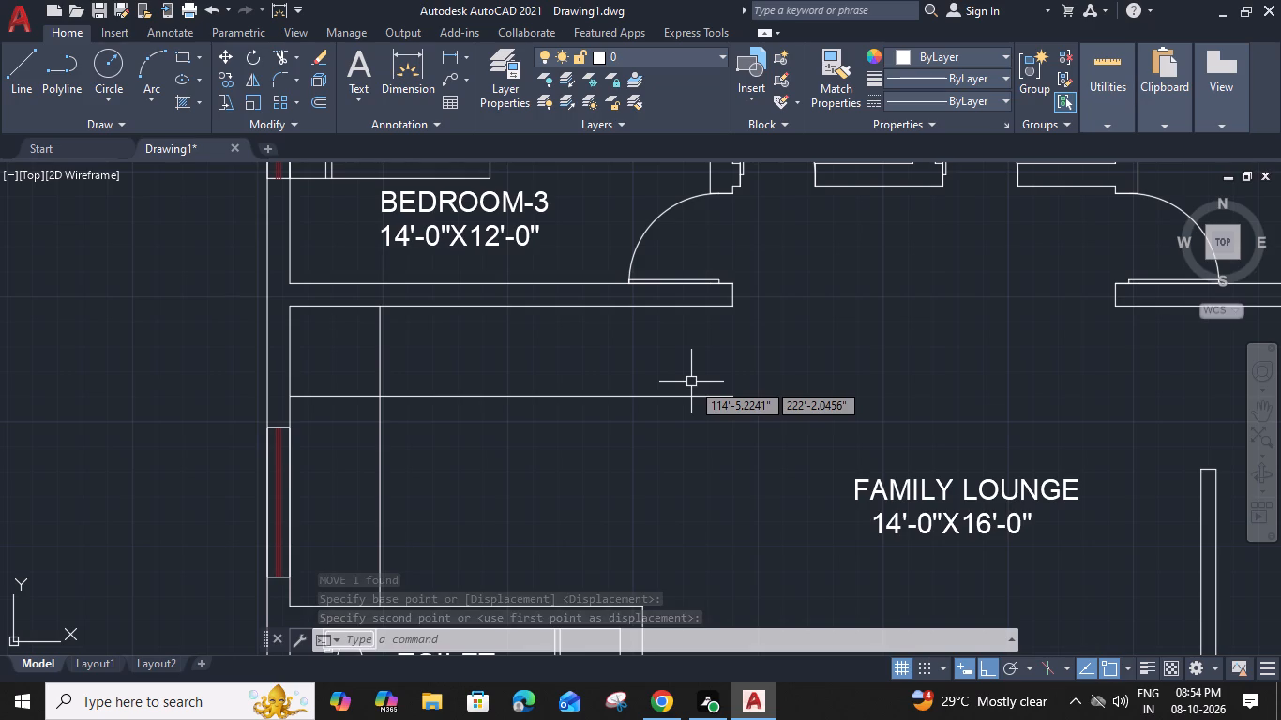
pyautogui.click(688, 395)
pyautogui.press('Delete')
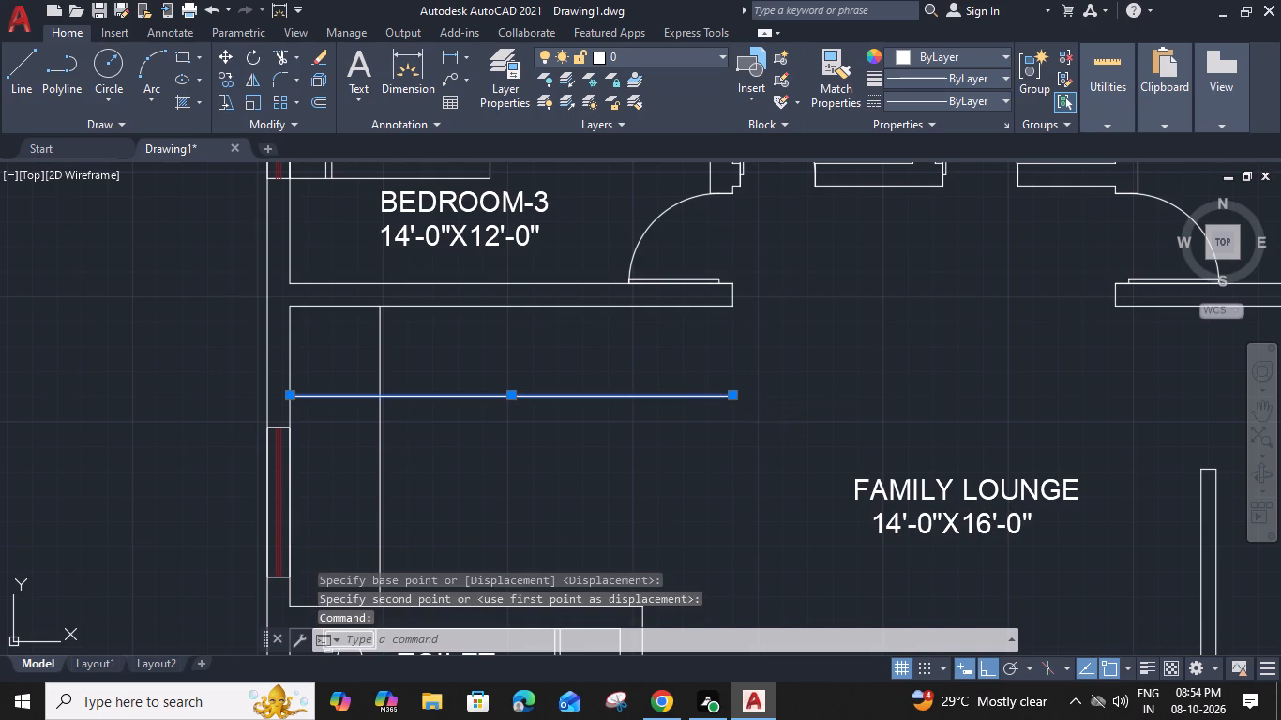
pyautogui.click(379, 400)
pyautogui.press('Delete')
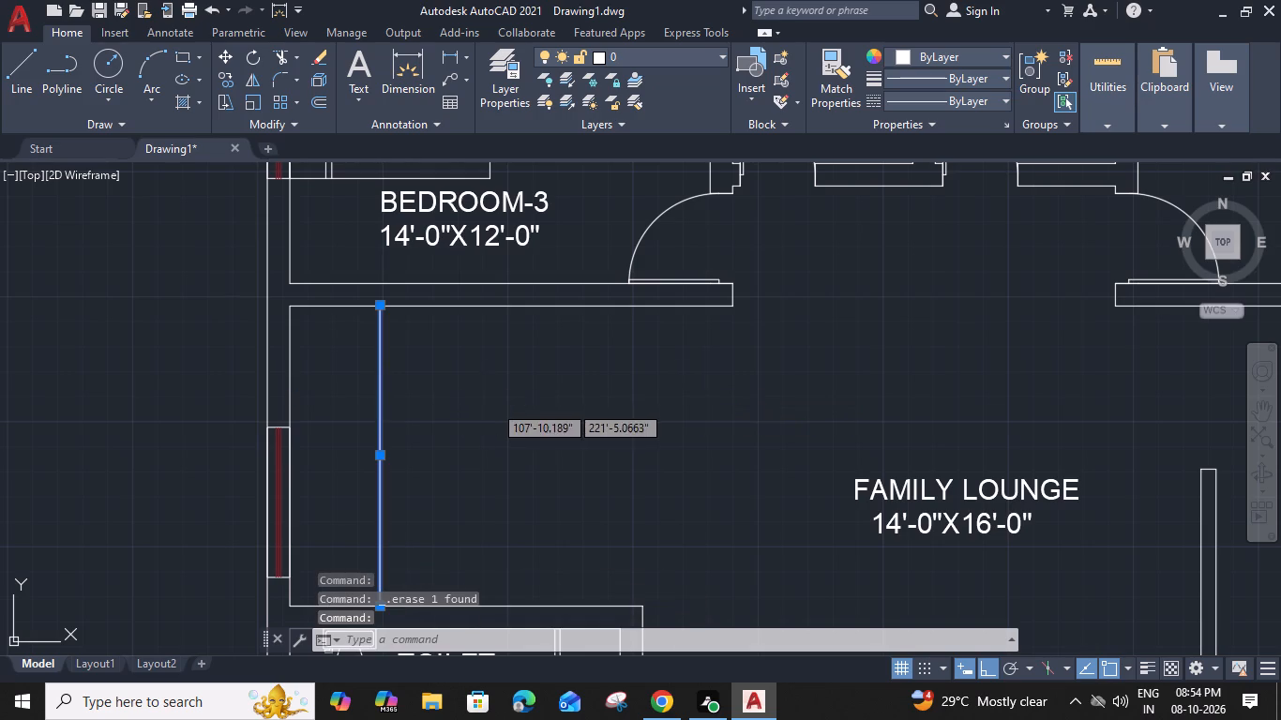
# Offset the south face of the BEDROOM-3 wall and the inner face of the west wall 3'6" into the stair space.
pyautogui.click(555, 307)
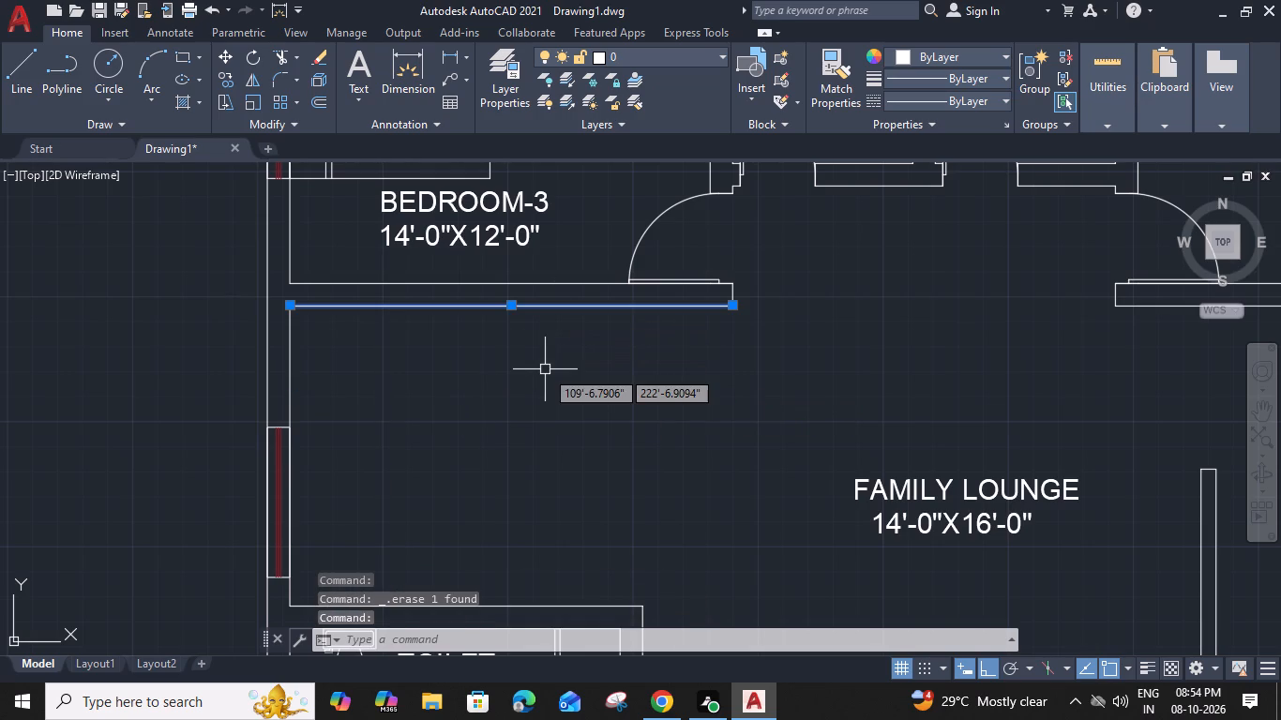
pyautogui.write('O 3\'6"')
pyautogui.press('Return')
pyautogui.click(542, 427)
pyautogui.moveTo(422, 435); pyautogui.dragTo(445, 372, button='middle')
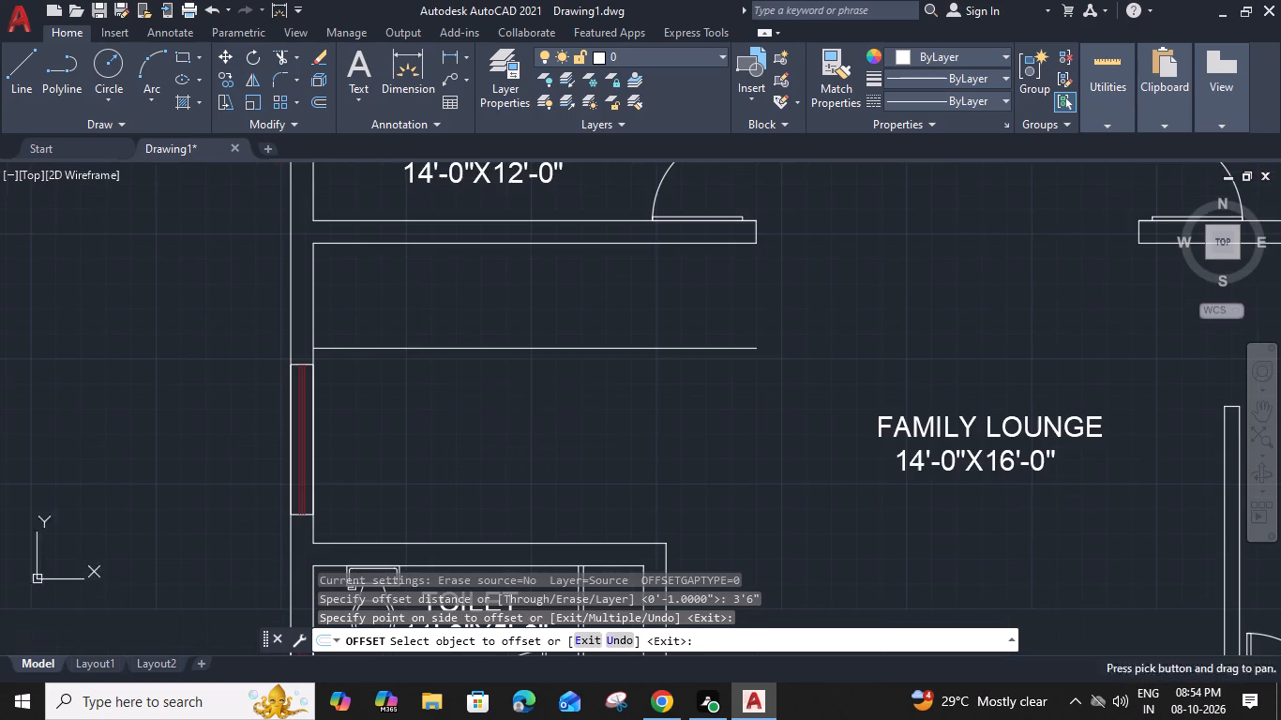
pyautogui.click(313, 310)
pyautogui.click(492, 320)
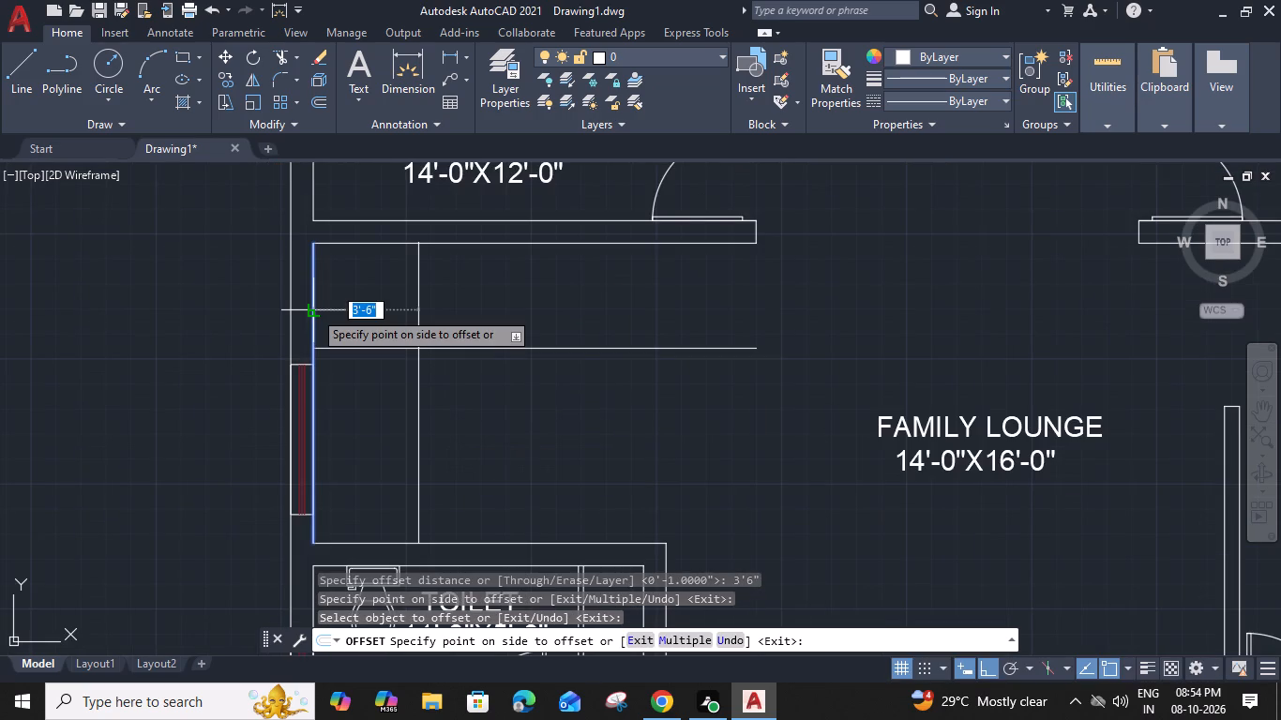
pyautogui.press('Escape')
# Trim the crossing ends of the two offset lines so they form a single corner.
pyautogui.write('TR')
pyautogui.press('space')
pyautogui.moveTo(464, 292); pyautogui.dragTo(488, 313)
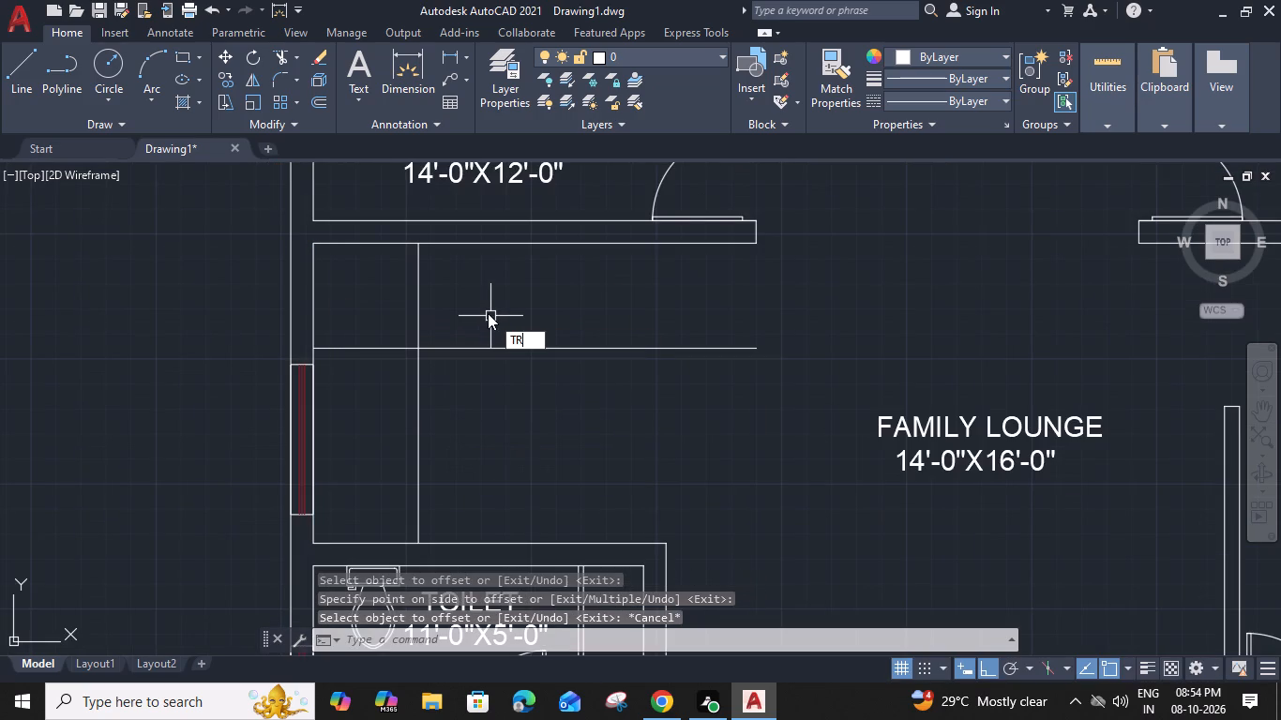
pyautogui.moveTo(488, 313); pyautogui.dragTo(452, 297)
pyautogui.click(336, 383)
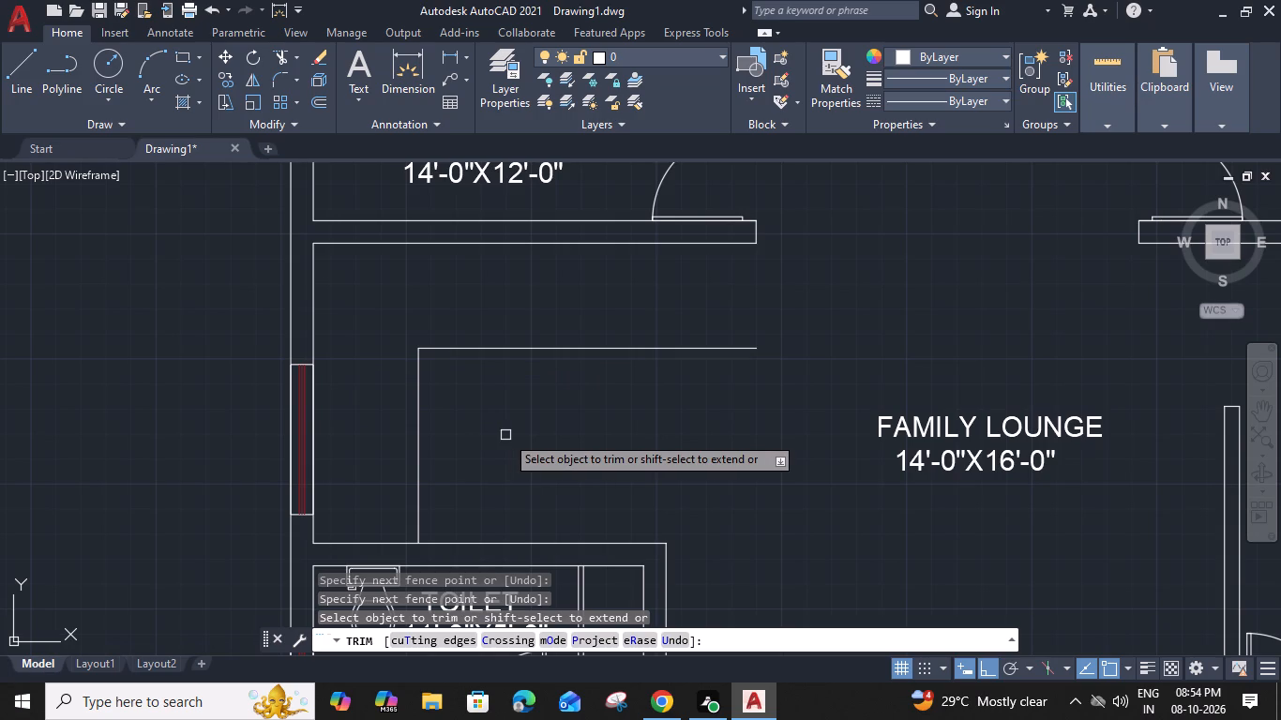
pyautogui.press('Escape')
# Offset the horizontal and vertical corner lines 3" inward, to the south and east.
pyautogui.click(613, 350)
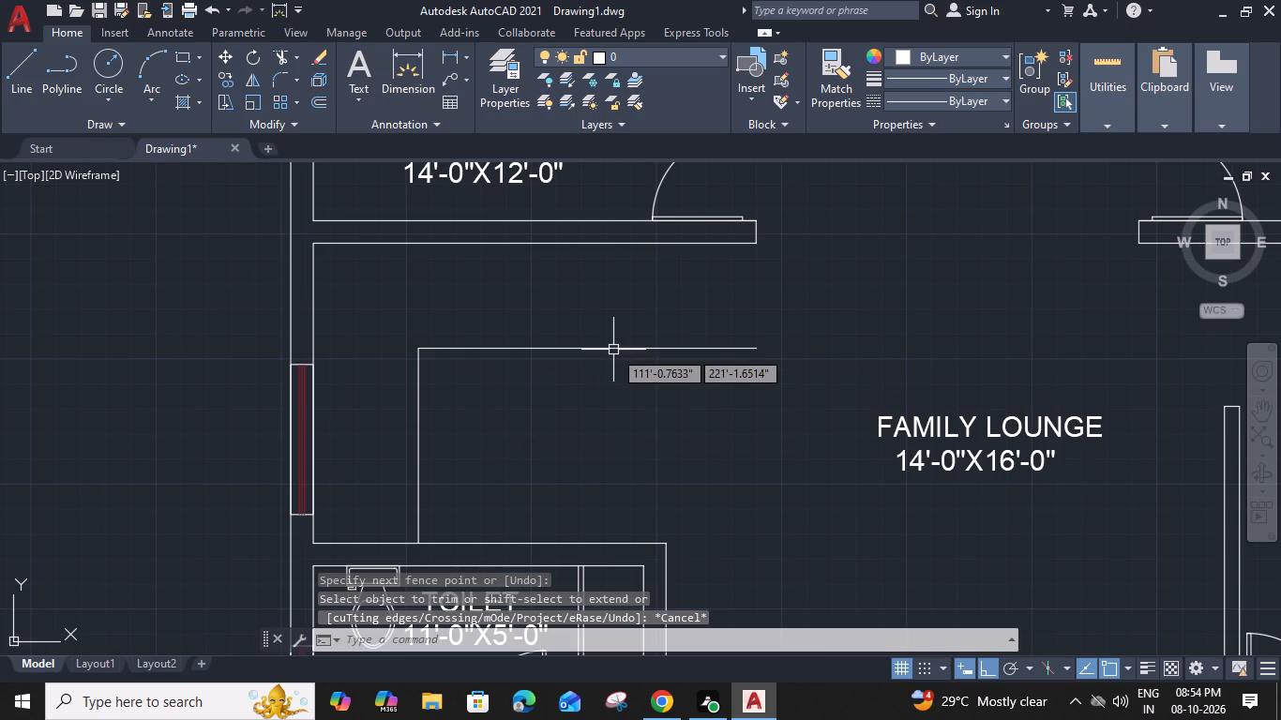
pyautogui.write('O 3')
pyautogui.hotkey('shift', '"')
pyautogui.press('Return')
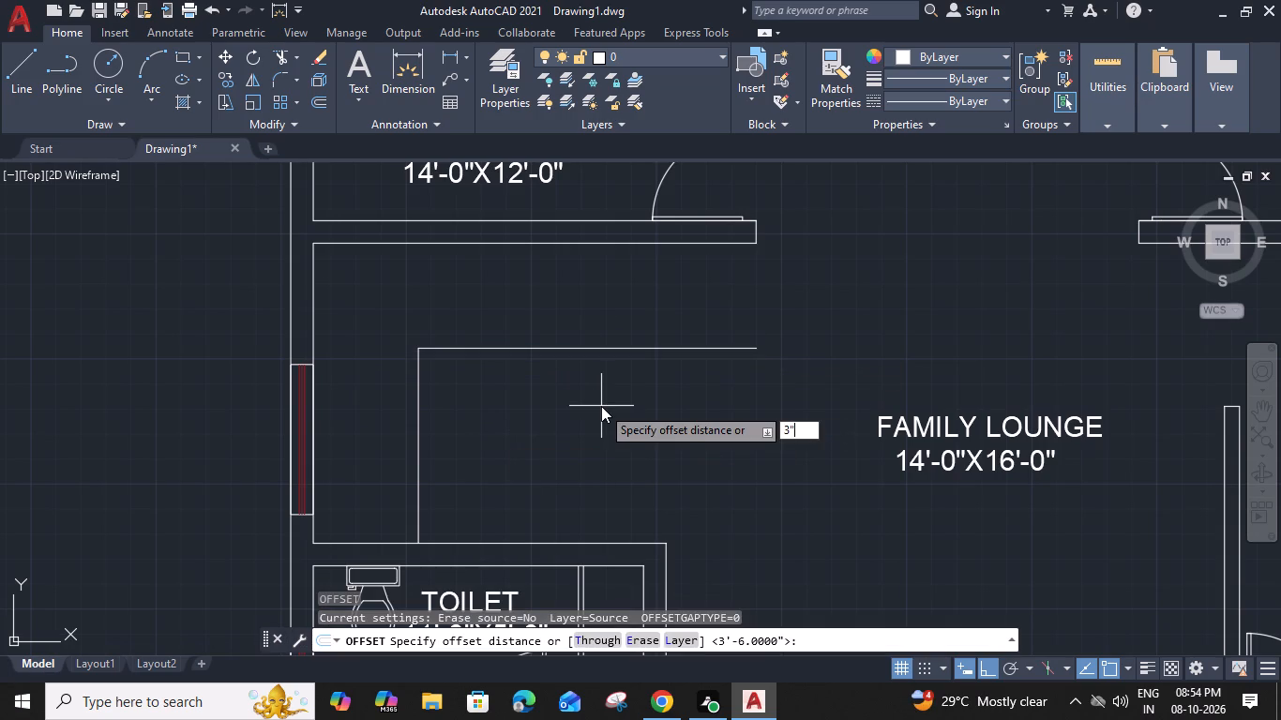
pyautogui.click(603, 419)
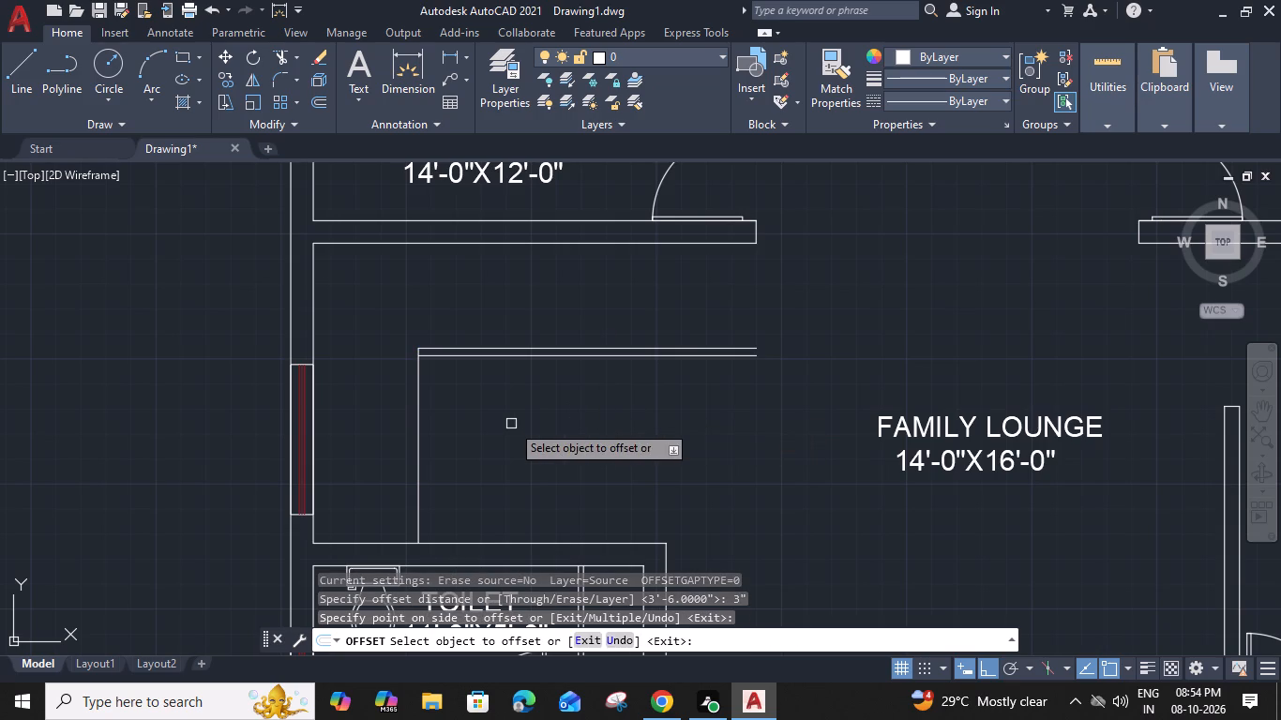
pyautogui.click(420, 388)
pyautogui.click(513, 405)
pyautogui.press('Escape')
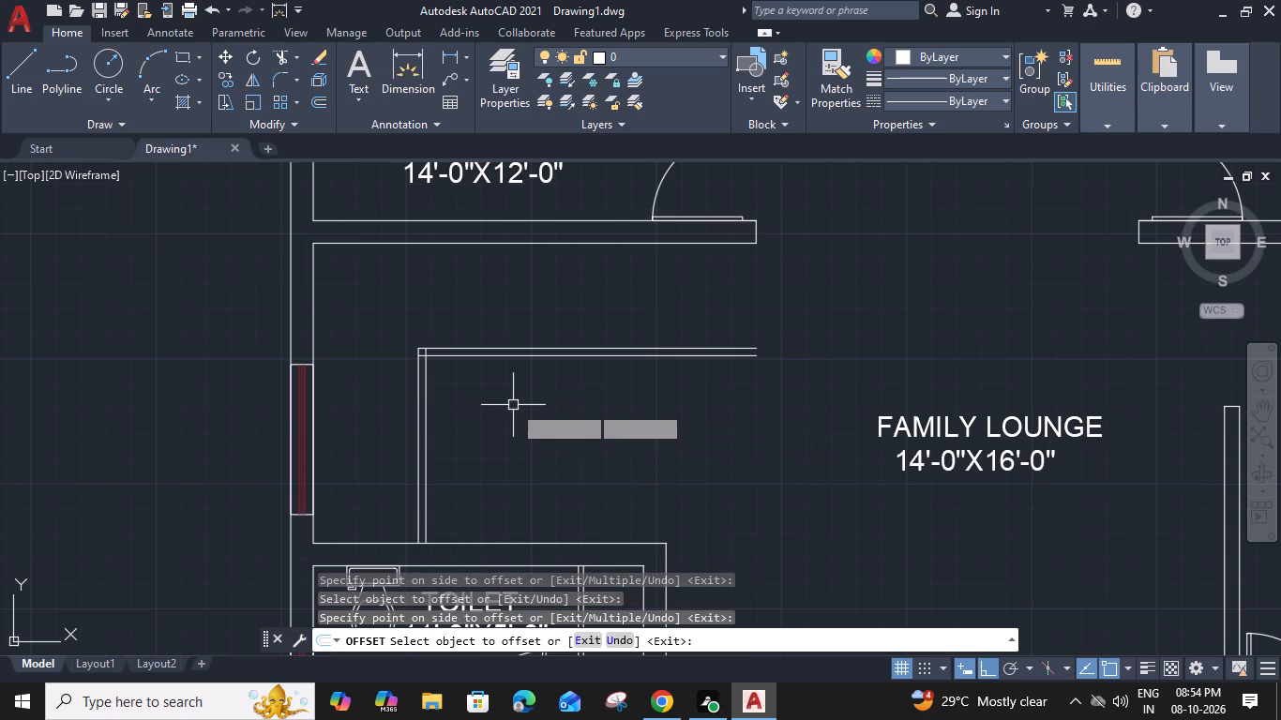
# Trim the overlapping ends of the 3" offset lines into a clean inner corner.
pyautogui.write('TR')
pyautogui.press('space')
pyautogui.scroll(2, 423, 351)
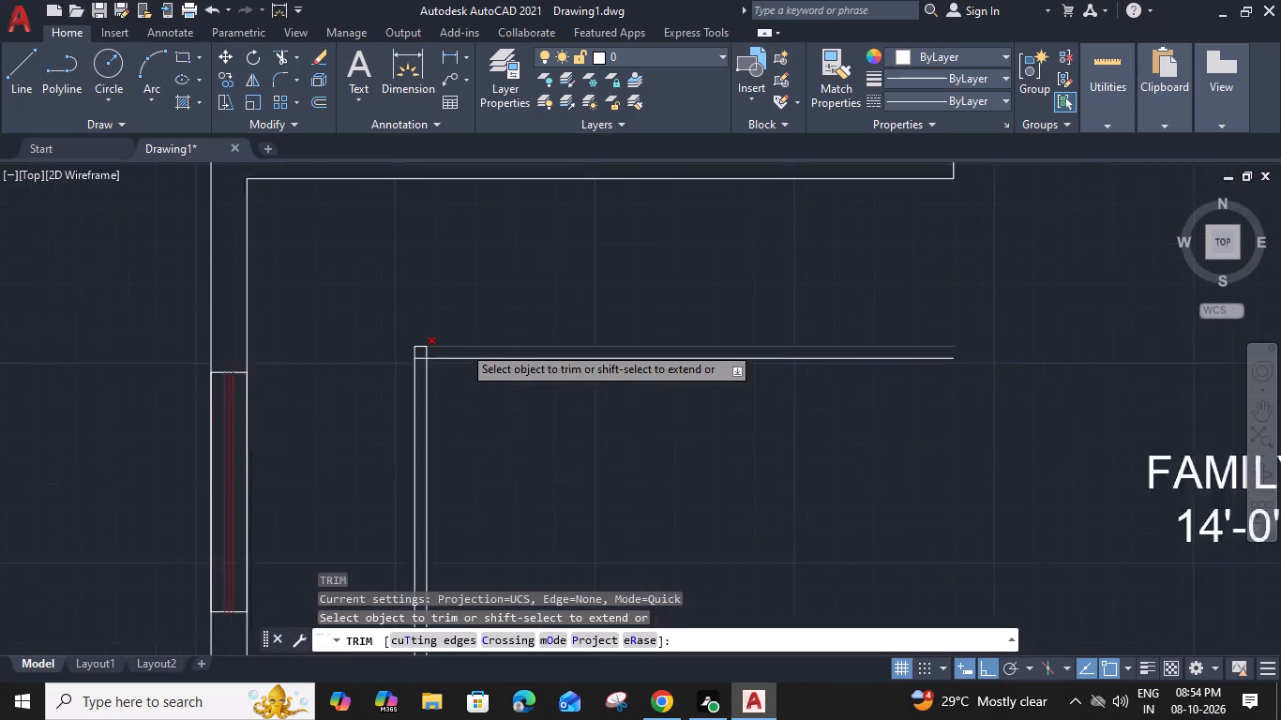
pyautogui.click(427, 352)
pyautogui.click(419, 360)
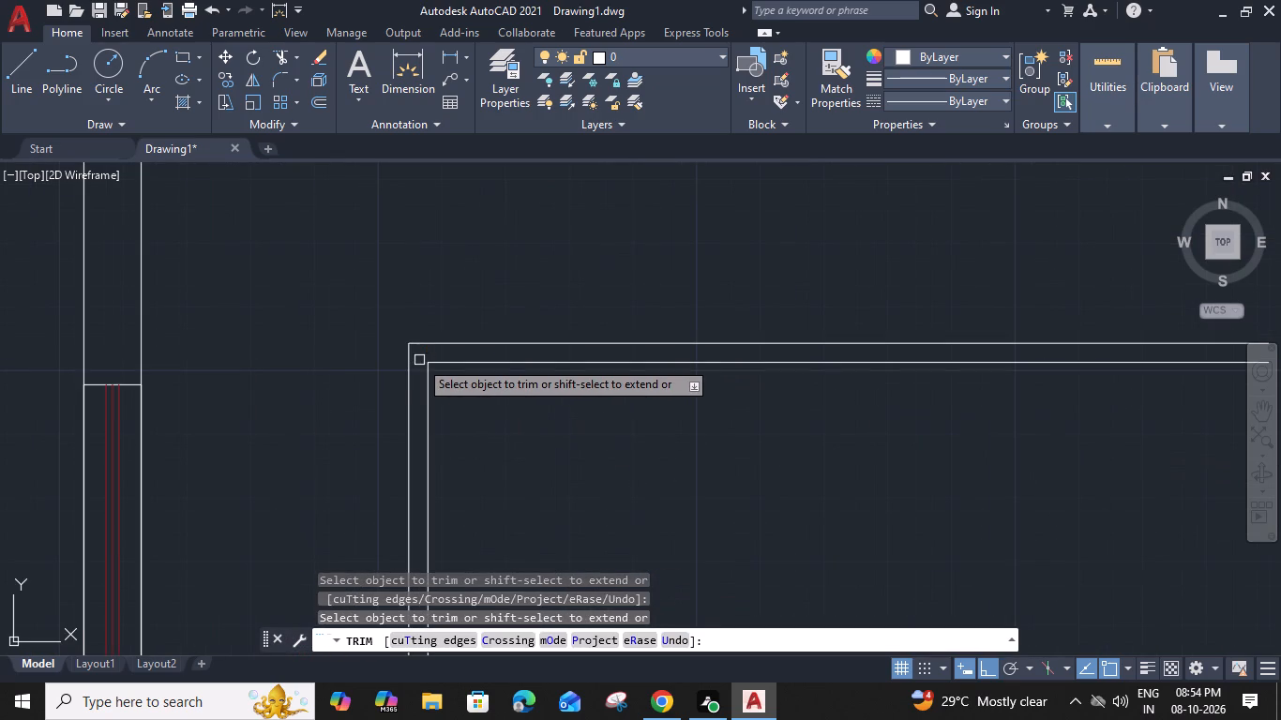
pyautogui.press('Escape')
# Draw a vertical line from the BEDROOM-3 south wall down to the double line, just short of its east end.
pyautogui.scroll(-2, 419, 360)
pyautogui.moveTo(493, 405); pyautogui.dragTo(520, 400, button='middle')
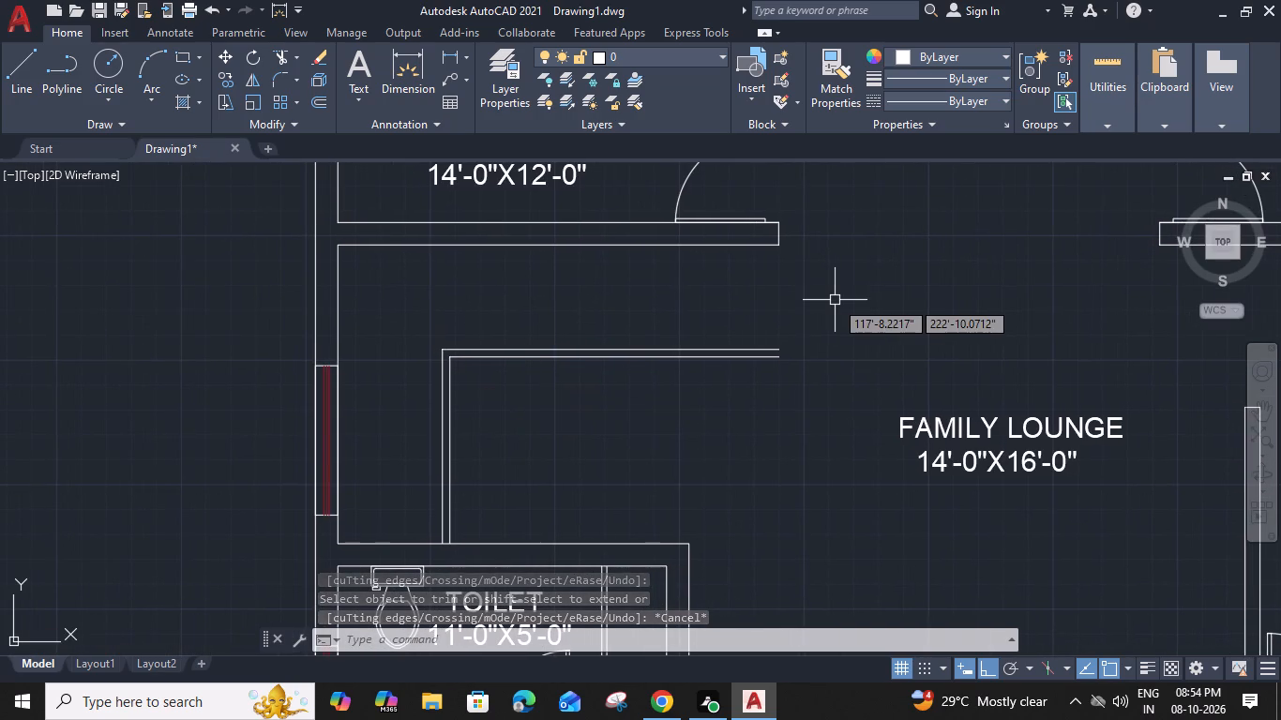
pyautogui.write('L')
pyautogui.press('space')
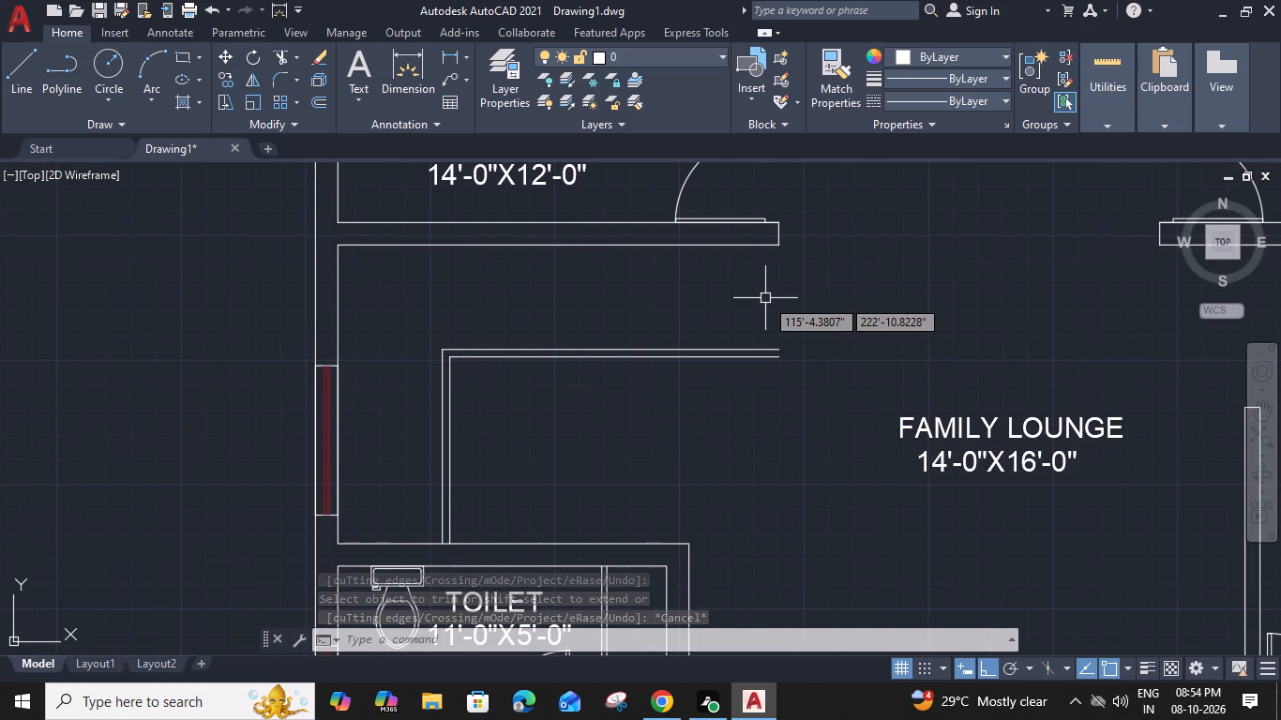
pyautogui.click(704, 246)
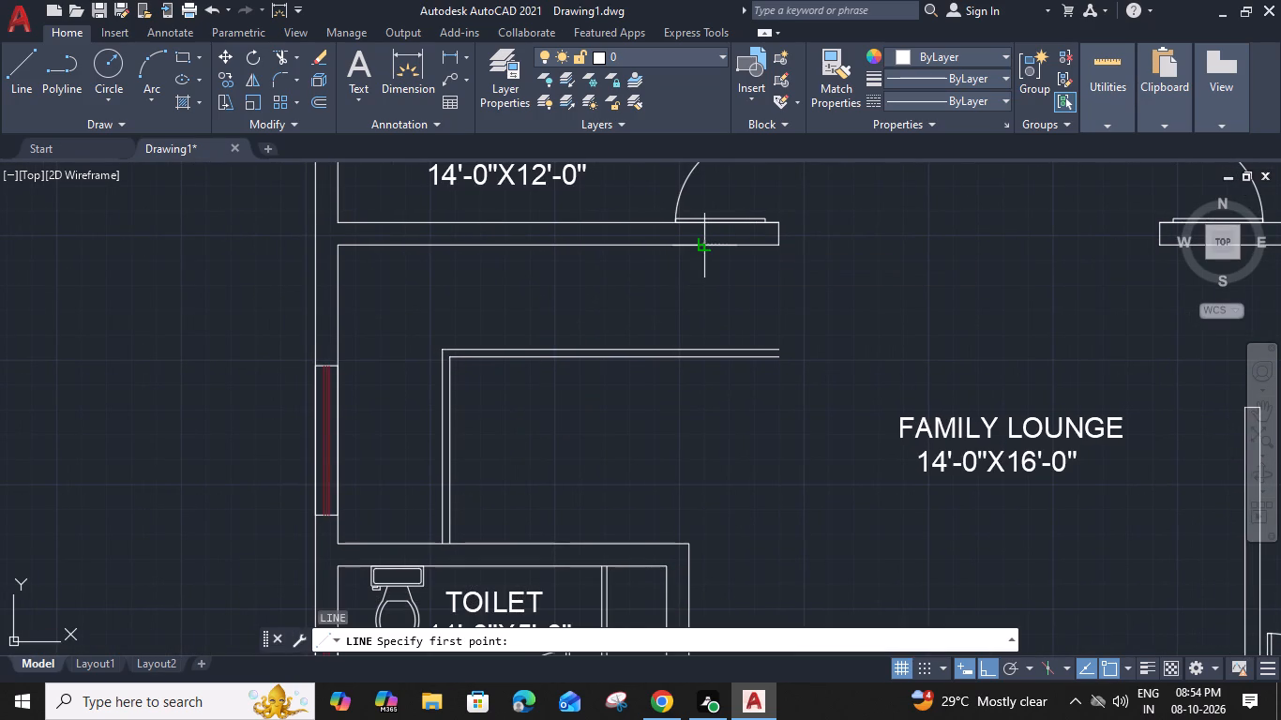
pyautogui.click(705, 354)
pyautogui.press('Escape')
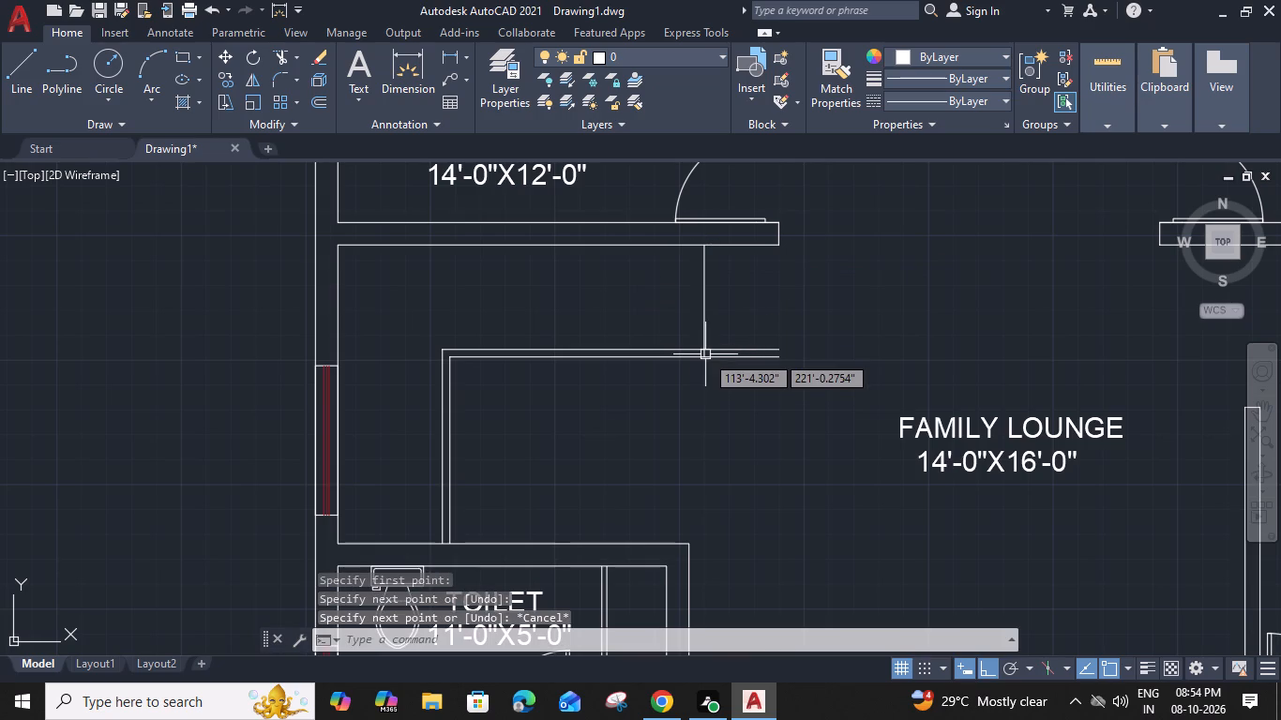
# Trim both horizontal lines where they extend east beyond the new vertical line.
pyautogui.write('TR')
pyautogui.press('space')
pyautogui.click(737, 345)
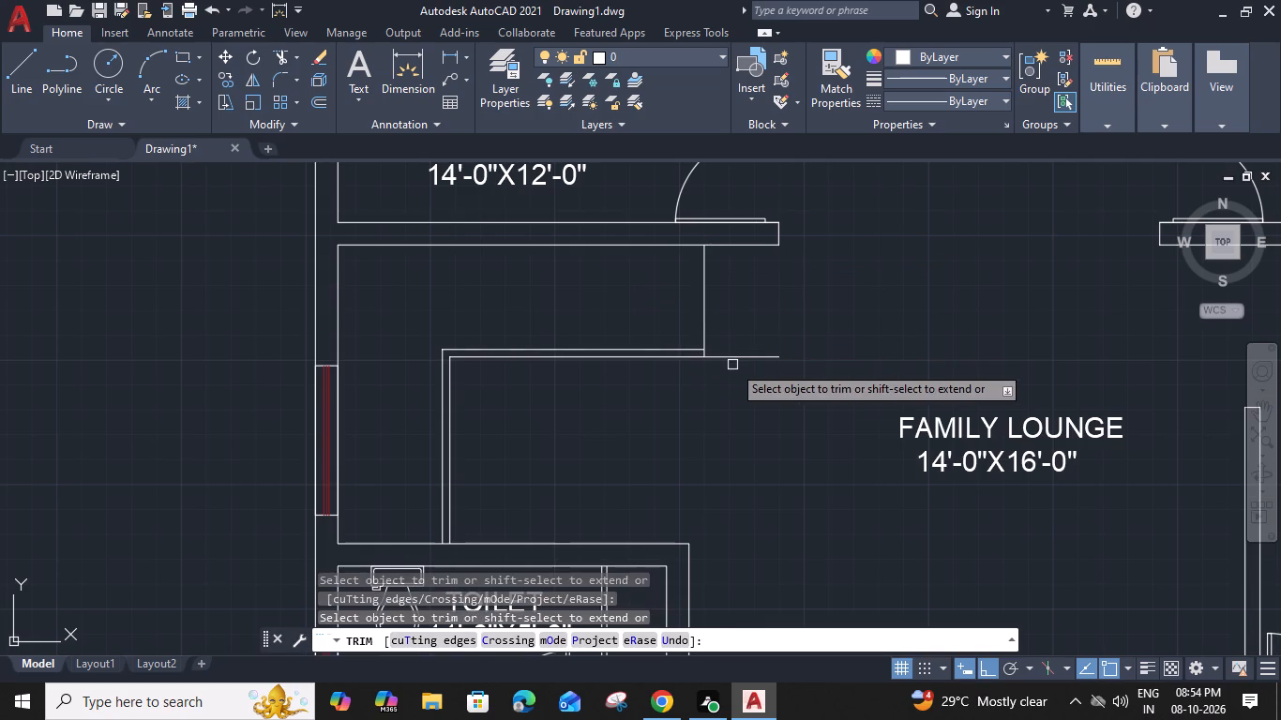
pyautogui.click(741, 352)
pyautogui.press('Escape')
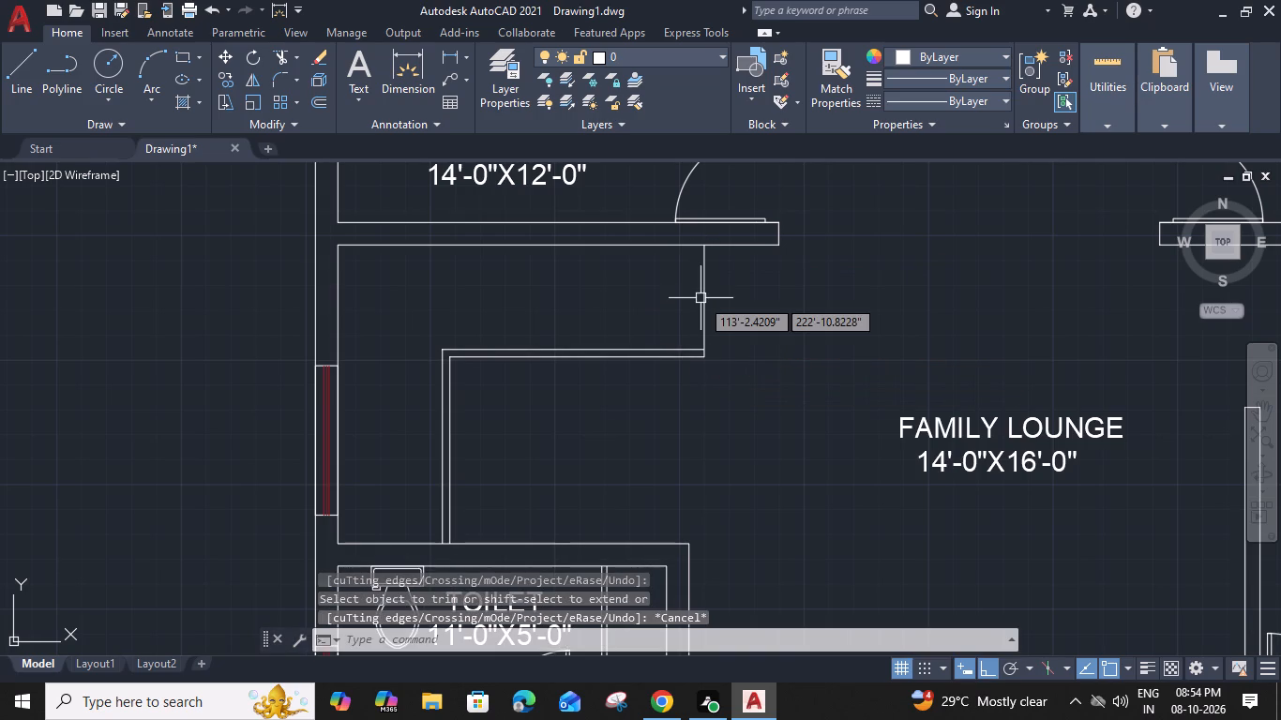
# Offset the vertical end line 11" to the west to make the first stair tread.
pyautogui.click(706, 291)
pyautogui.write('O 11')
pyautogui.hotkey('shift', '"')
pyautogui.press('Return')
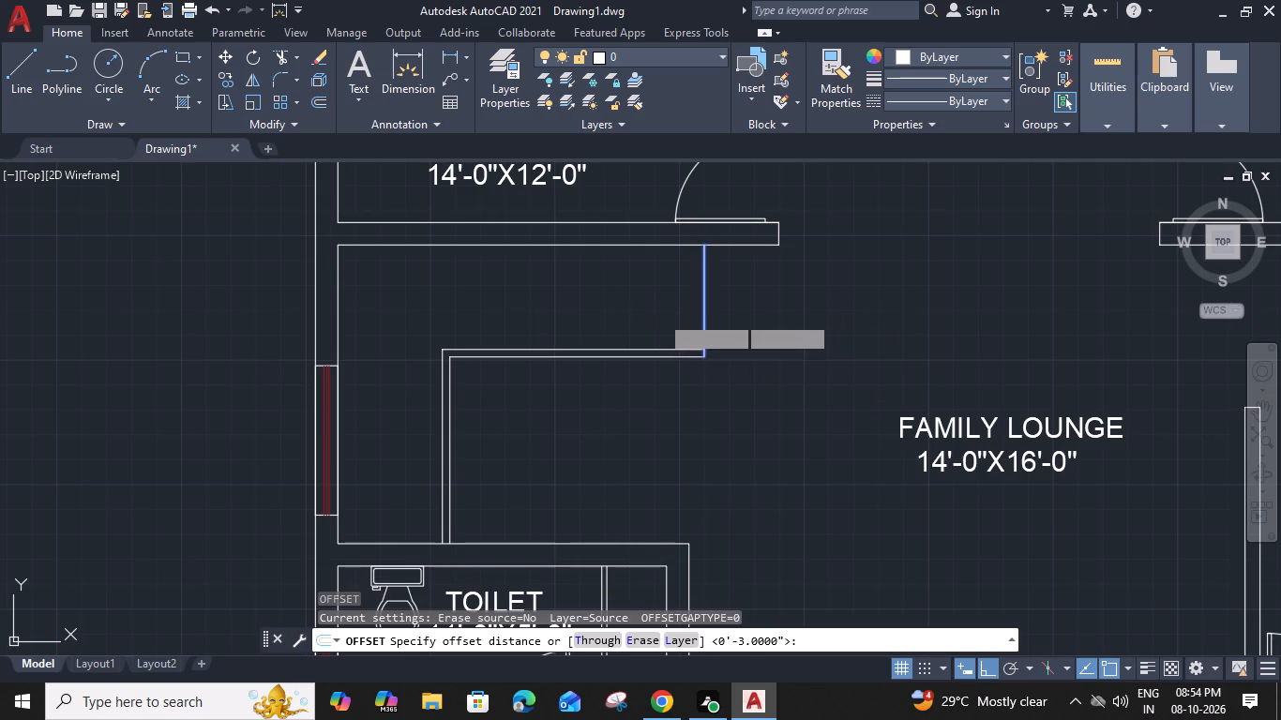
pyautogui.click(655, 312)
pyautogui.press('Escape')
# Trim the short piece of the new tread line lying between the two horizontal lines.
pyautogui.press('t')
pyautogui.press('r')
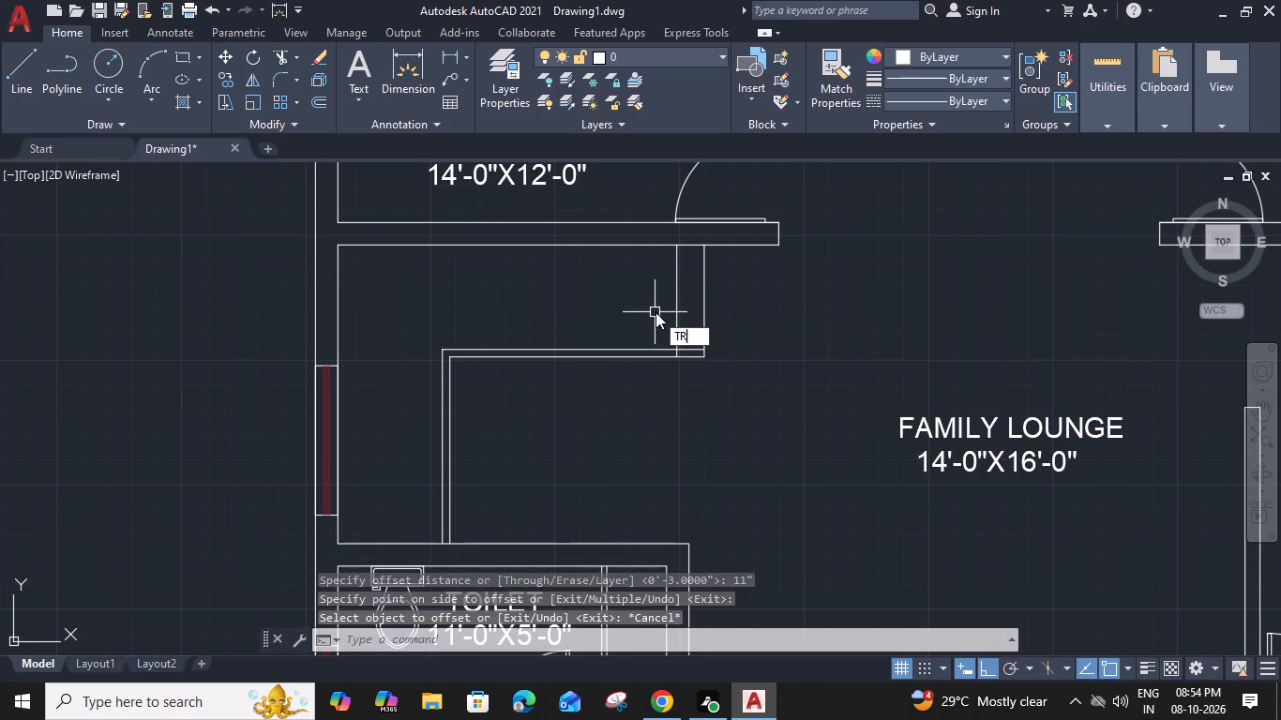
pyautogui.press('space')
pyautogui.scroll(3, 677, 352)
pyautogui.click(677, 352)
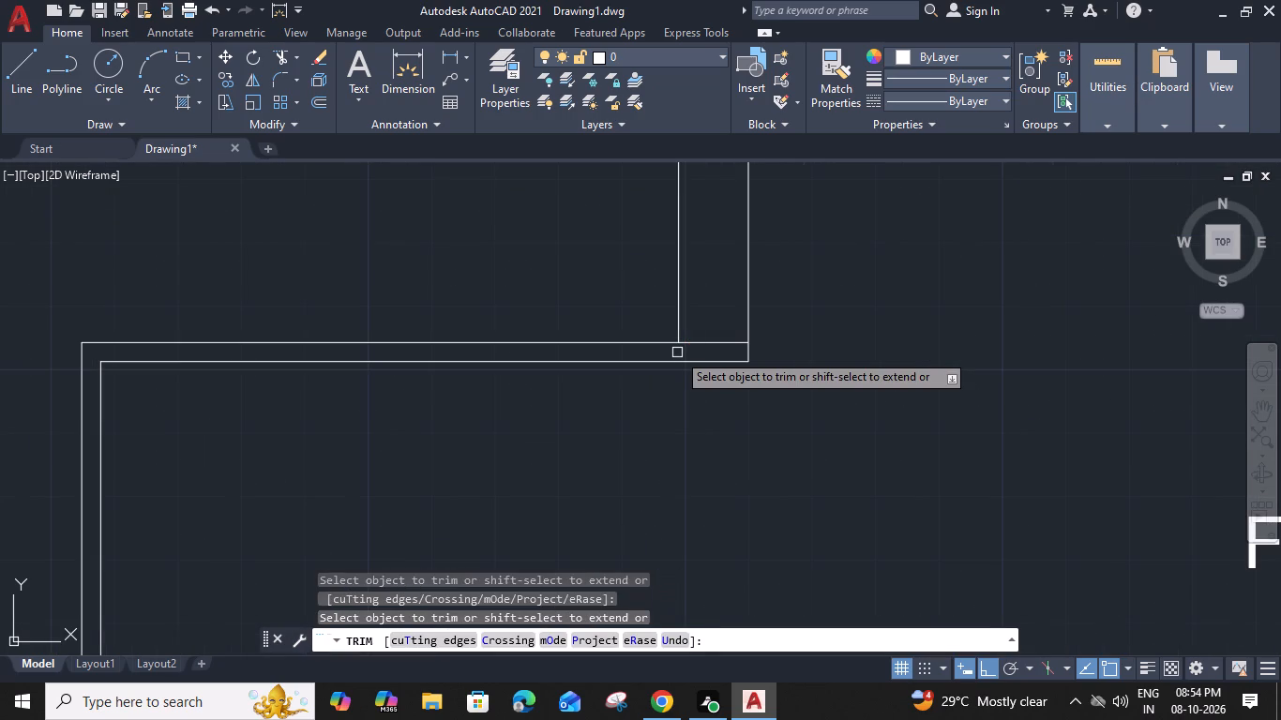
pyautogui.press('Escape')
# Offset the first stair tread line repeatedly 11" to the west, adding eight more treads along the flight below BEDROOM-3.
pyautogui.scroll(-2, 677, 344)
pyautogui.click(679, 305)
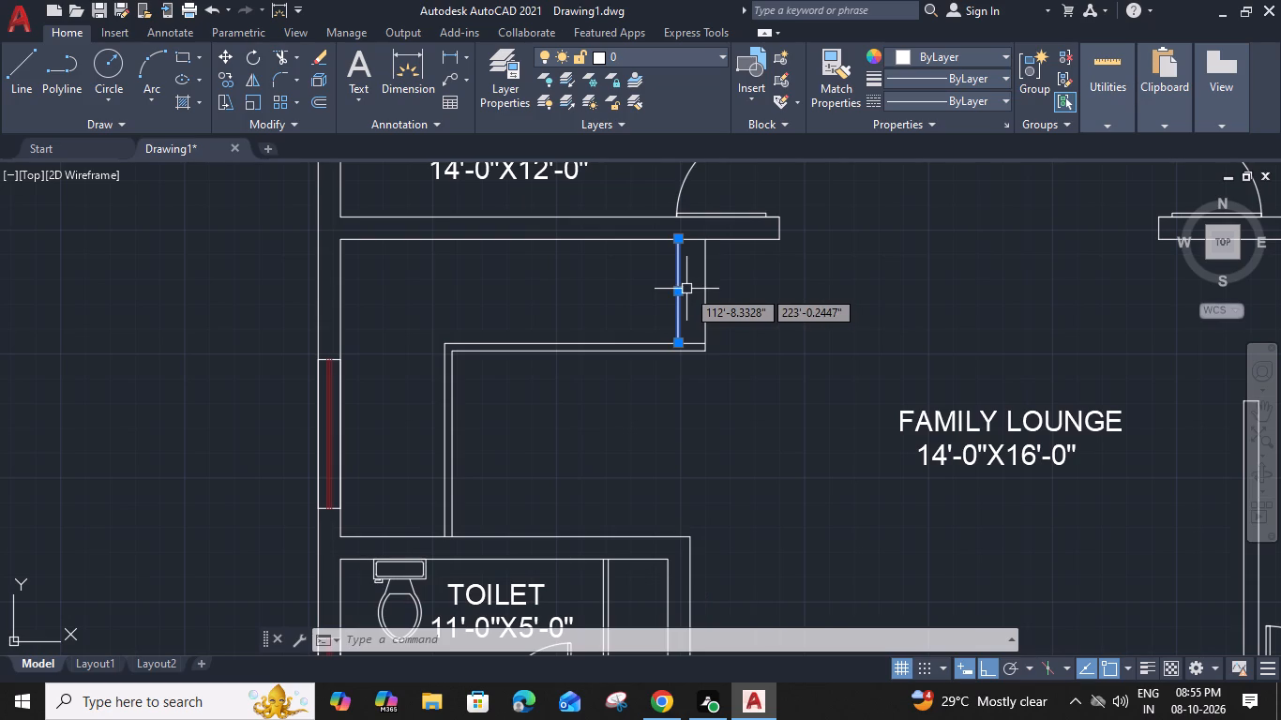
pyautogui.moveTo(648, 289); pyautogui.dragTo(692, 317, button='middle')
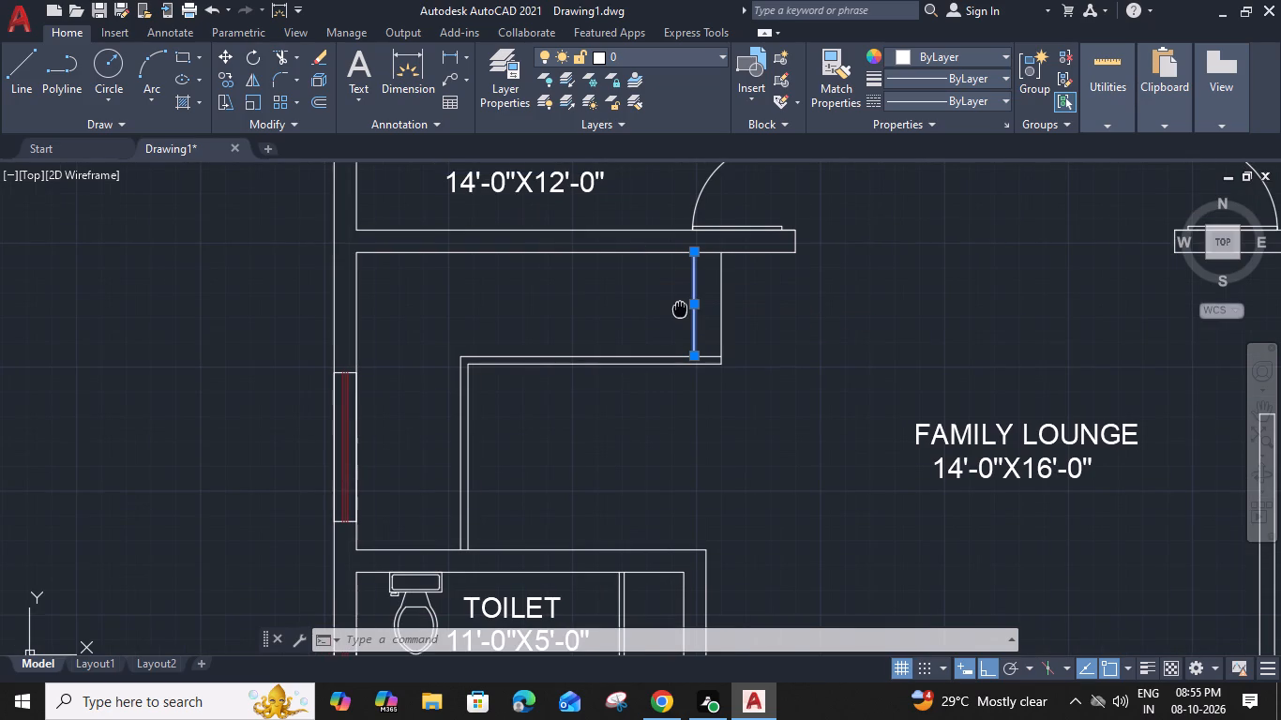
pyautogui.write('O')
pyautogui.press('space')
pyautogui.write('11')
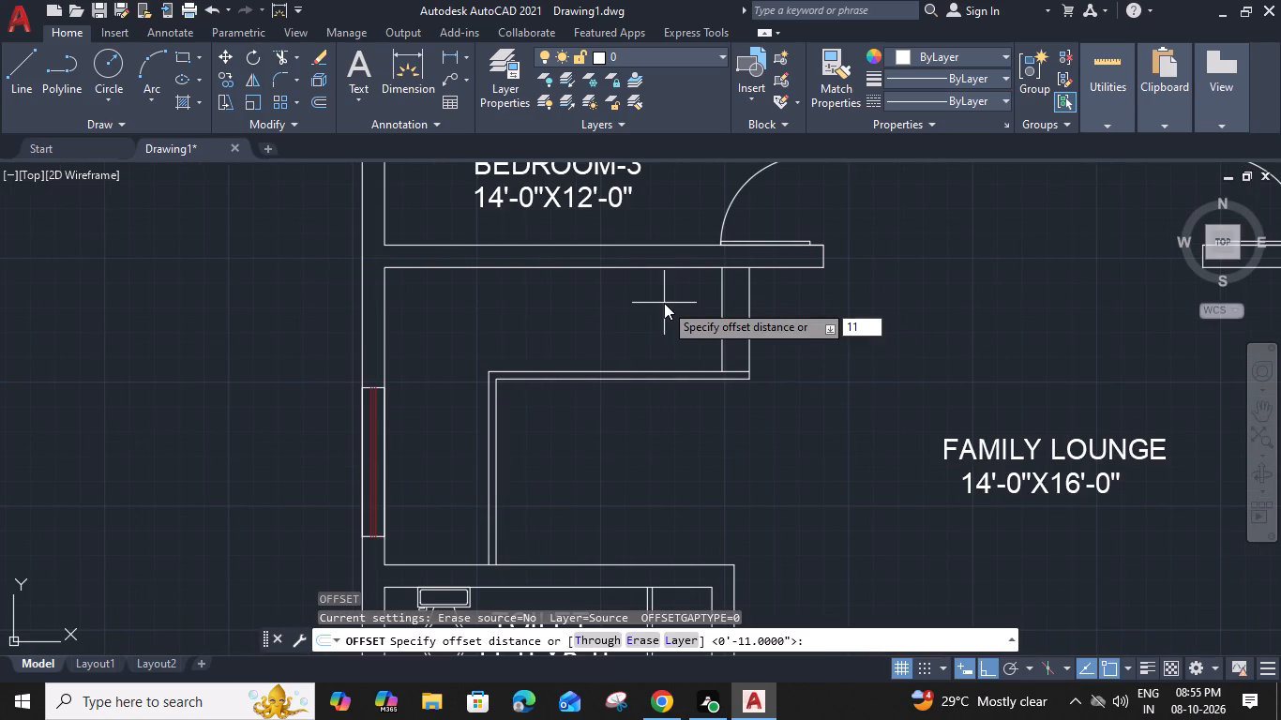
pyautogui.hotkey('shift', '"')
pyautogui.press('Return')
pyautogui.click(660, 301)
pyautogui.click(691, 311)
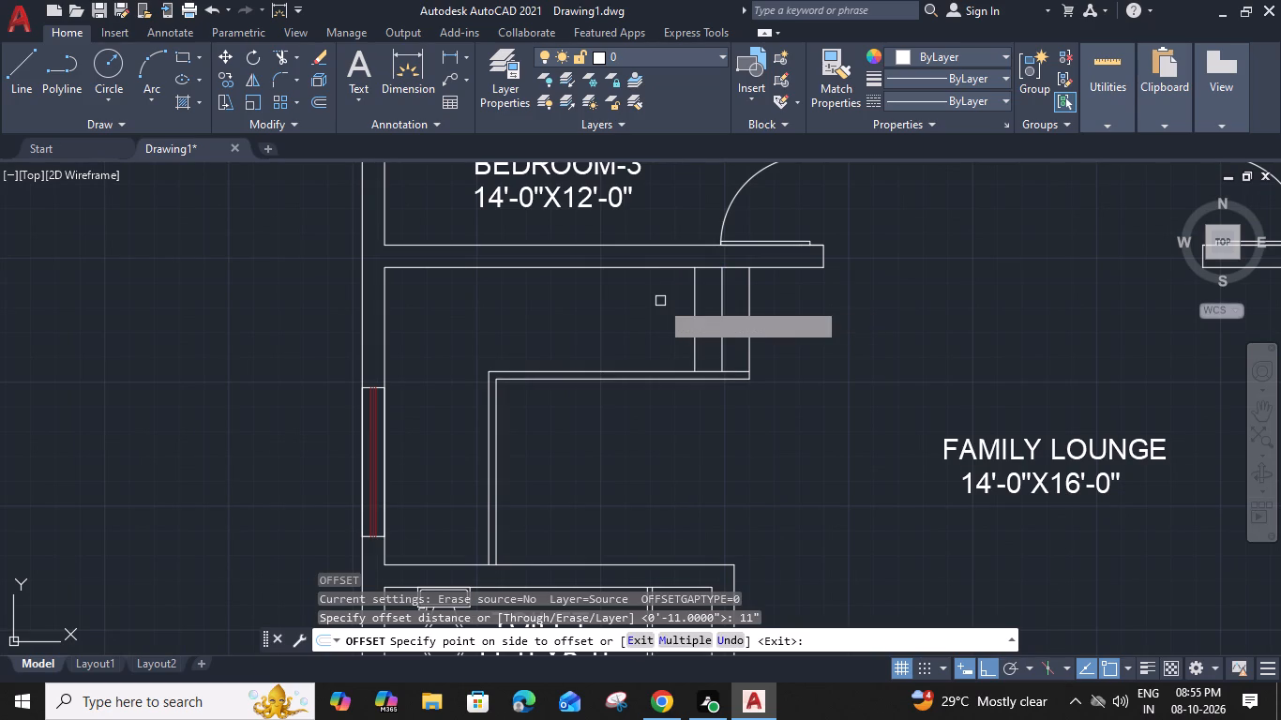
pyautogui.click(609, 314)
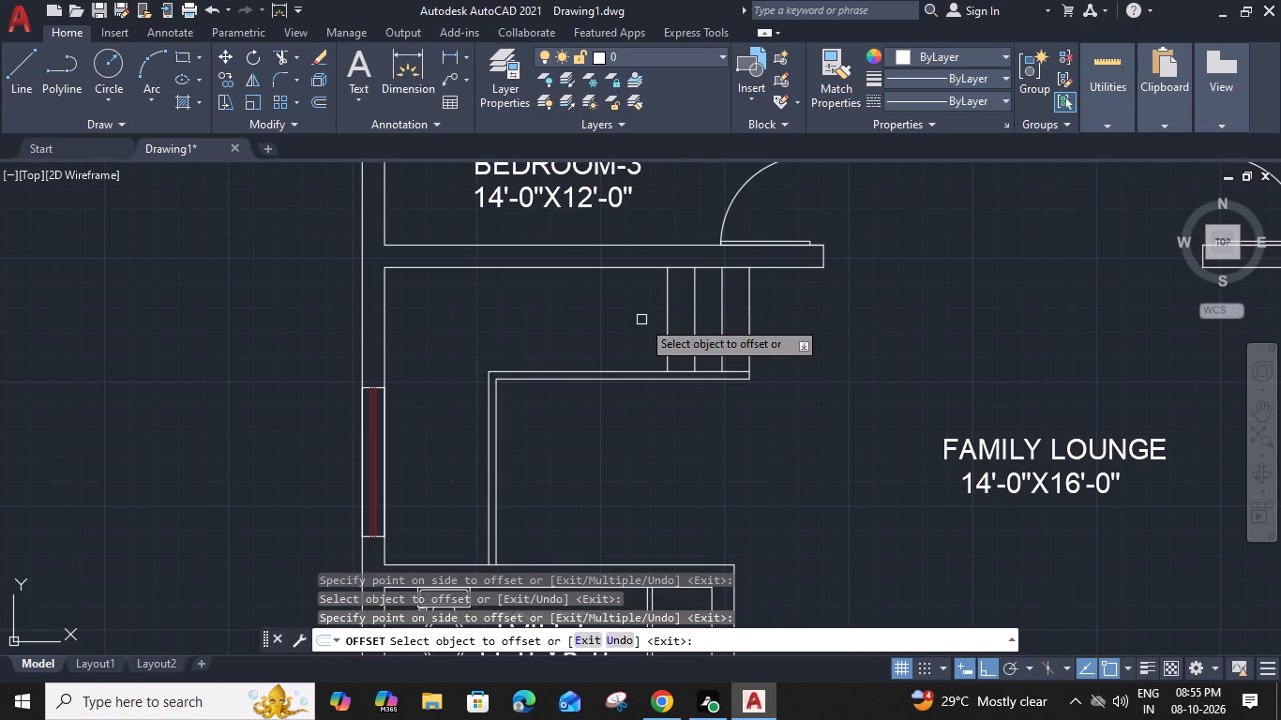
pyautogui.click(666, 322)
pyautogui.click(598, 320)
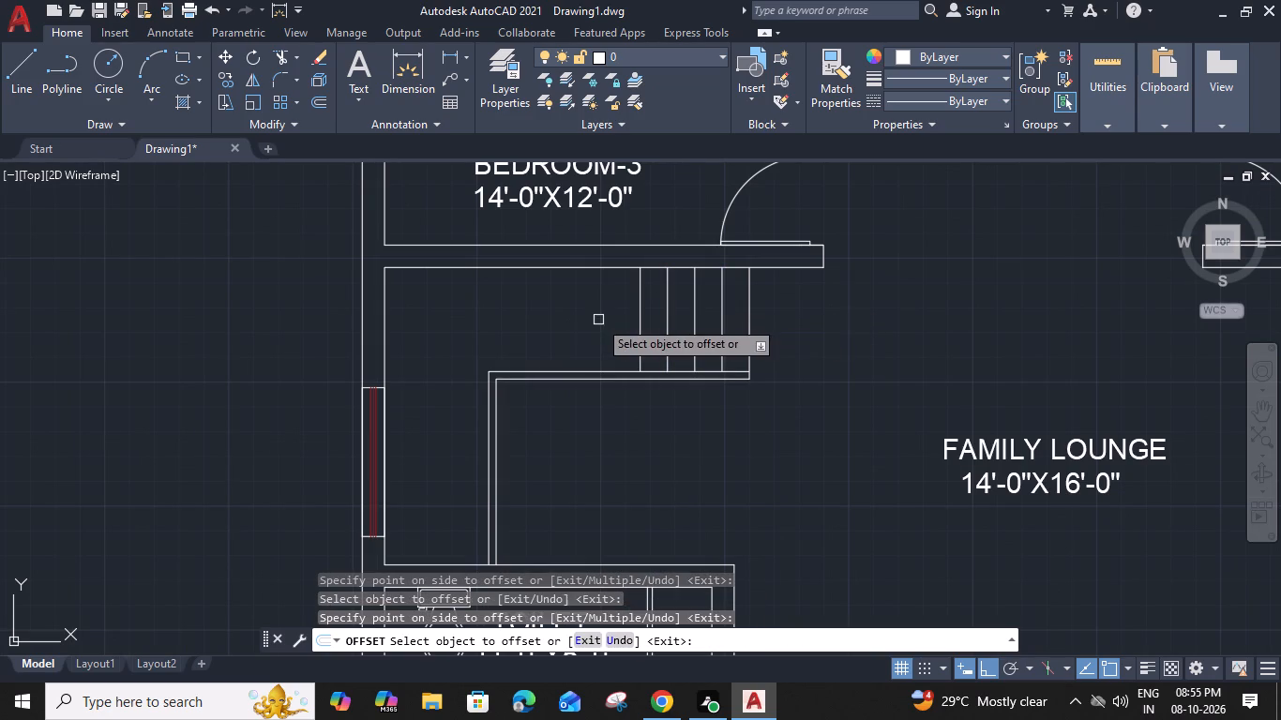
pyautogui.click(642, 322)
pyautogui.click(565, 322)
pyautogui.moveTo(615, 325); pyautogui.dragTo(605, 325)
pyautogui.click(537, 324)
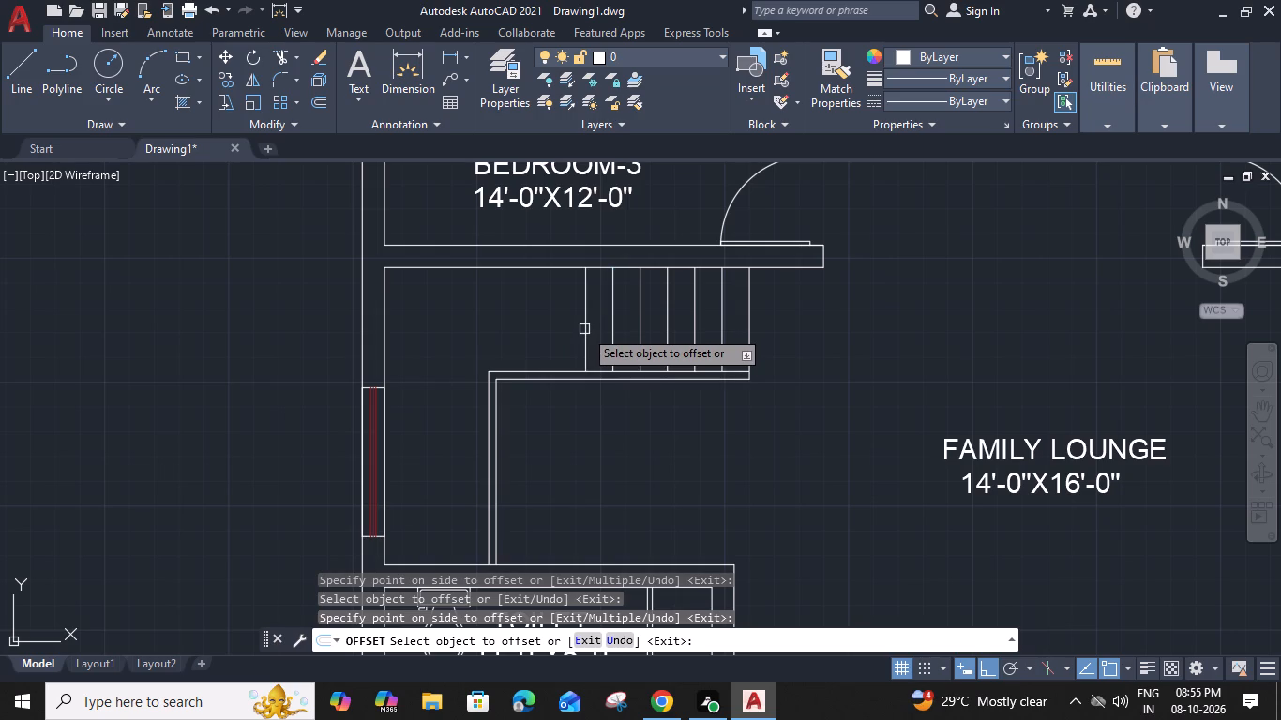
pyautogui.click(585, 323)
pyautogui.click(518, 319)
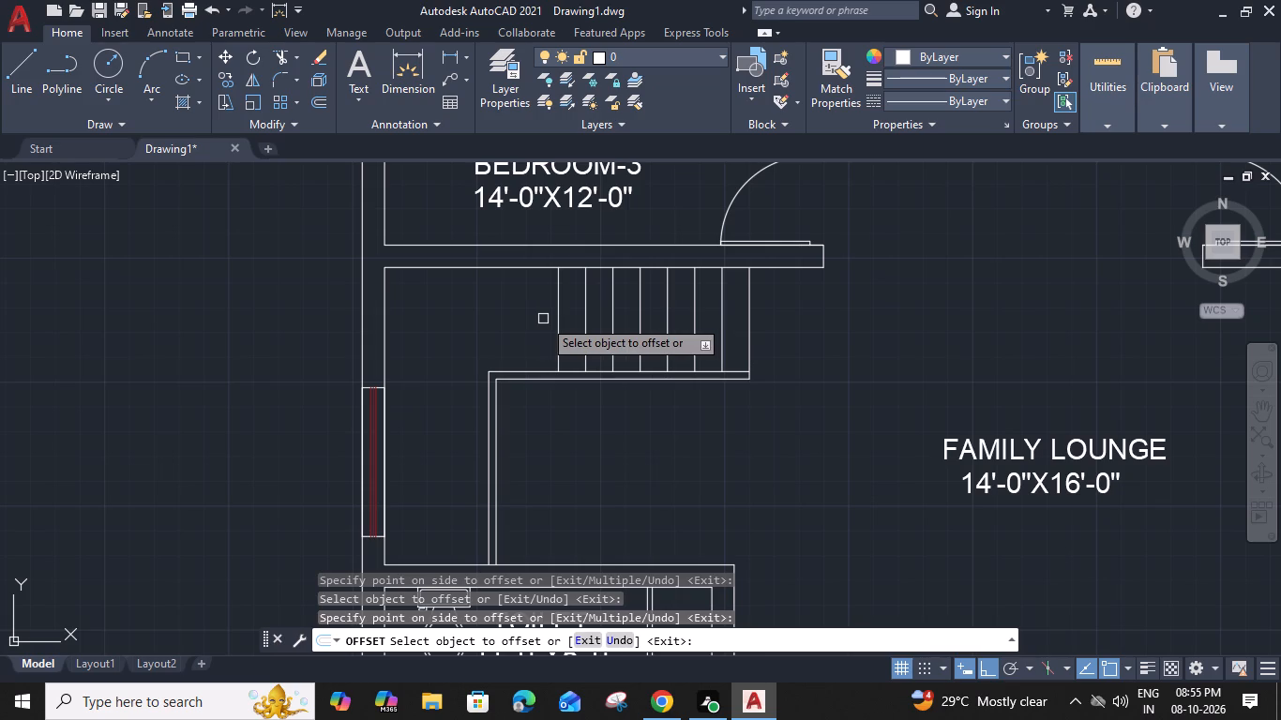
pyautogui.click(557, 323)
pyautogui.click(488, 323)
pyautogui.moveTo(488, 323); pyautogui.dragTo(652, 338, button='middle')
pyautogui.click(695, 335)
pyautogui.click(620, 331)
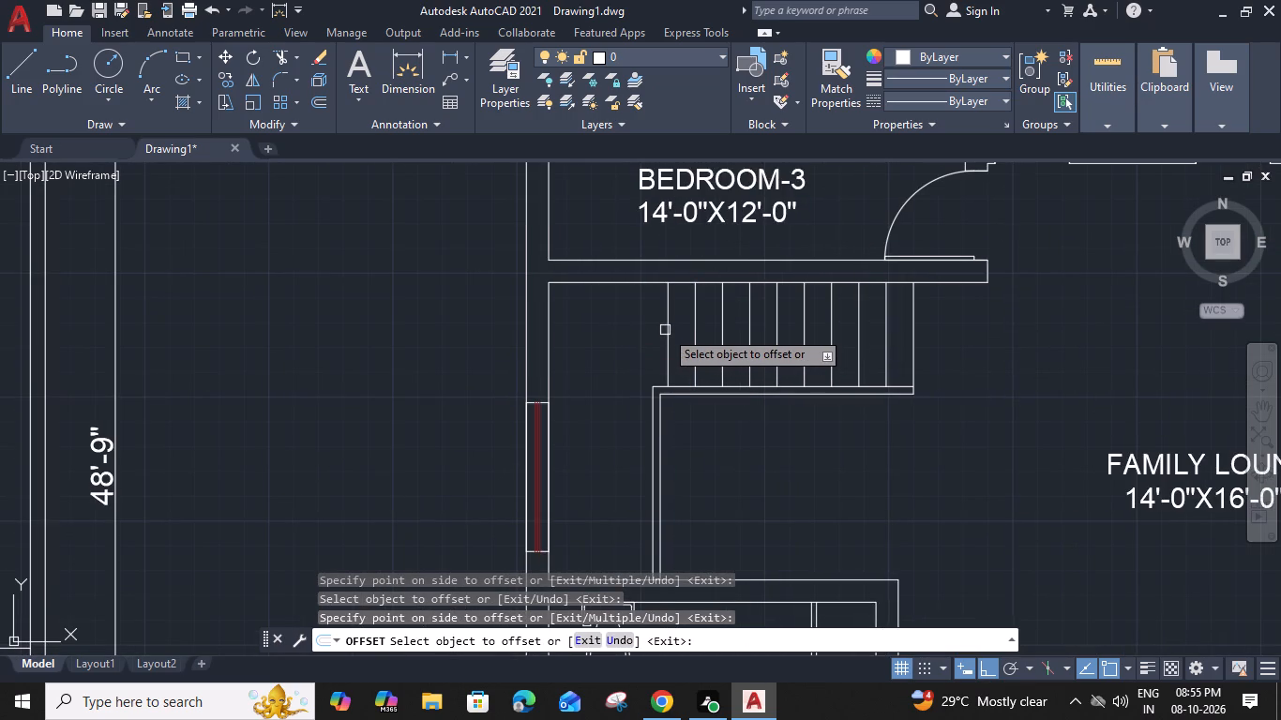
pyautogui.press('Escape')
# Delete all the vertical lines of the flight, including the east end line, between the BEDROOM-3 wall and the double line.
pyautogui.moveTo(928, 323); pyautogui.dragTo(915, 323)
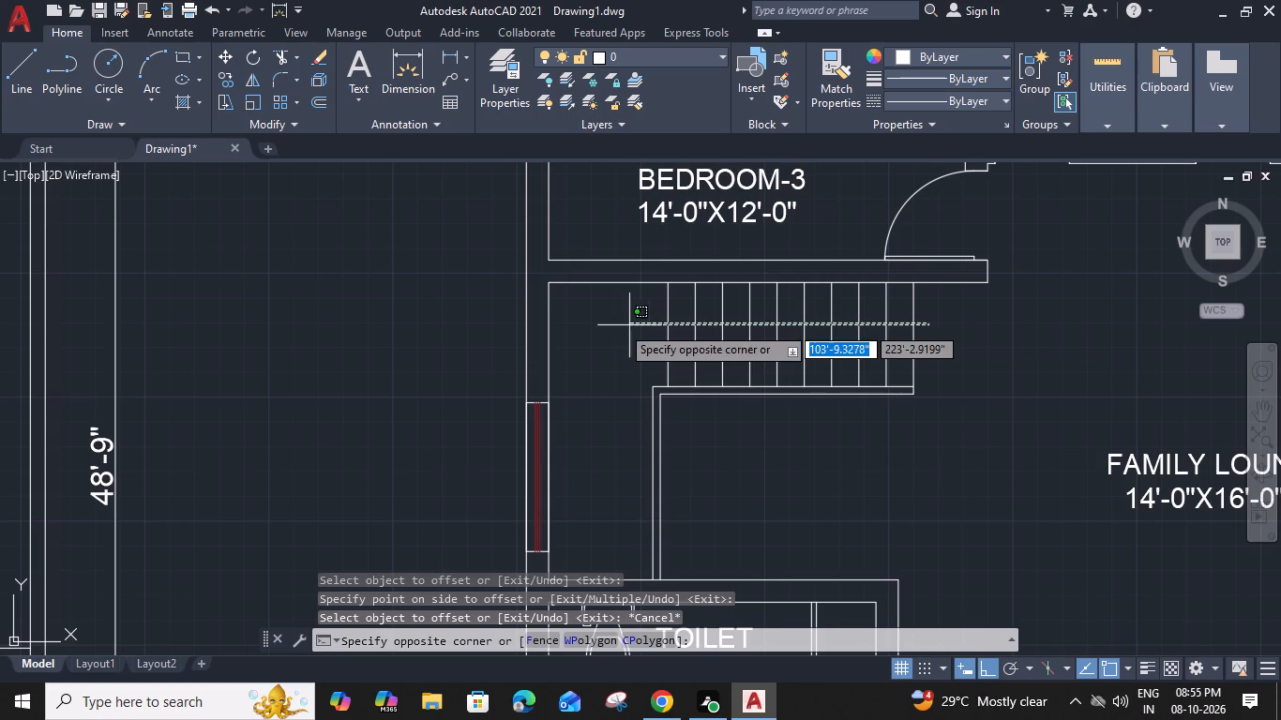
pyautogui.click(616, 345)
pyautogui.press('Delete')
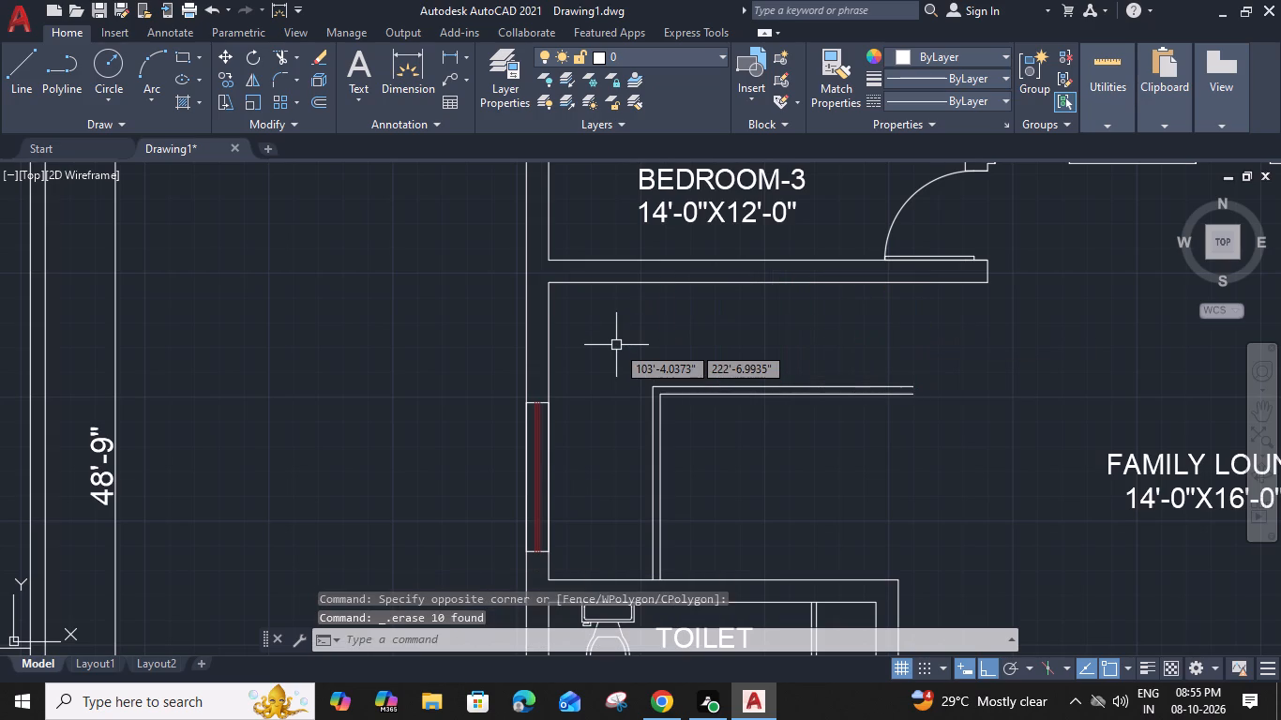
# Draw a vertical line from the double line's outer northwest corner up to the BEDROOM-3 south wall.
pyautogui.write('L')
pyautogui.press('space')
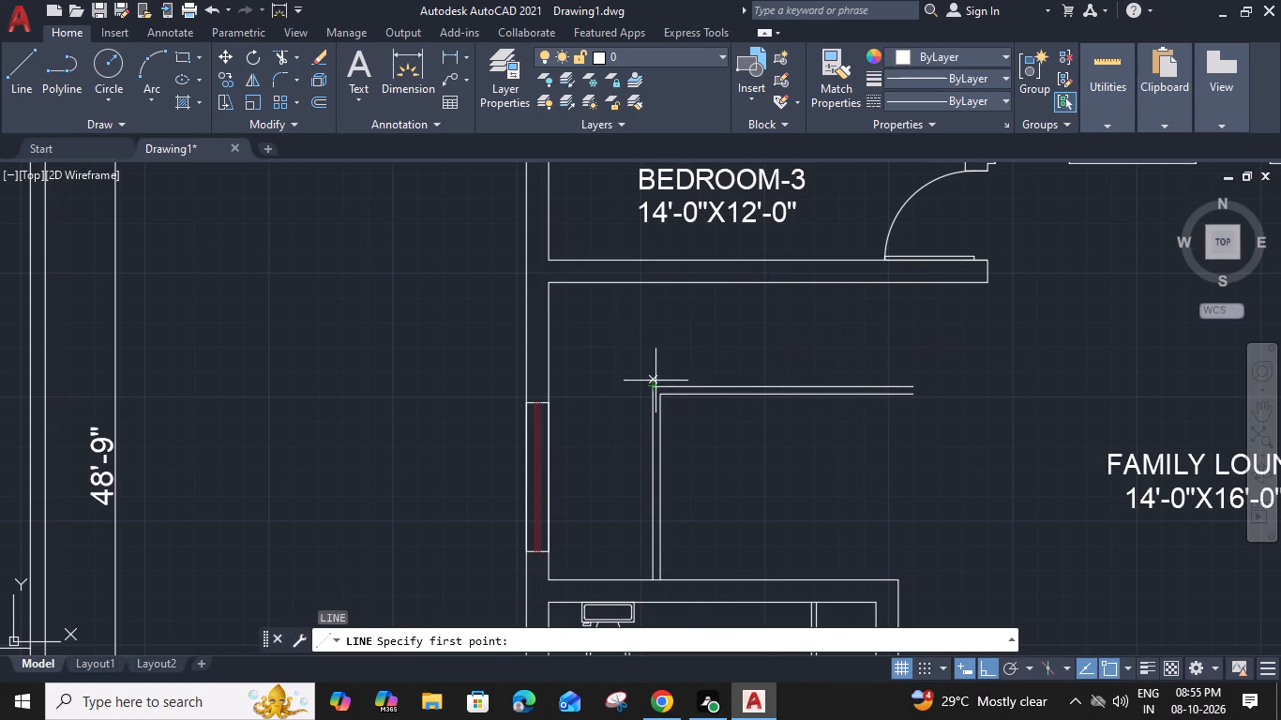
pyautogui.click(653, 382)
pyautogui.click(656, 281)
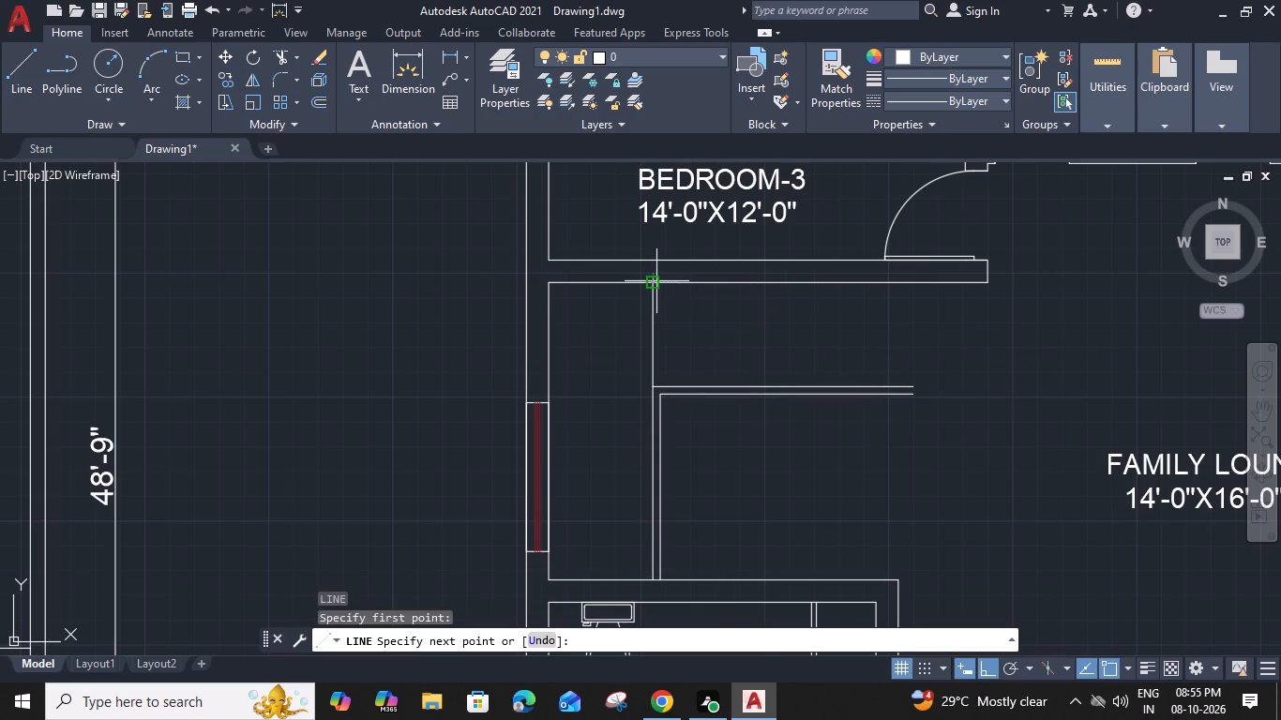
pyautogui.press('Escape')
# Draw a horizontal line from the double line's outer northwest corner west to the inner face of the exterior wall.
pyautogui.write('L')
pyautogui.press('space')
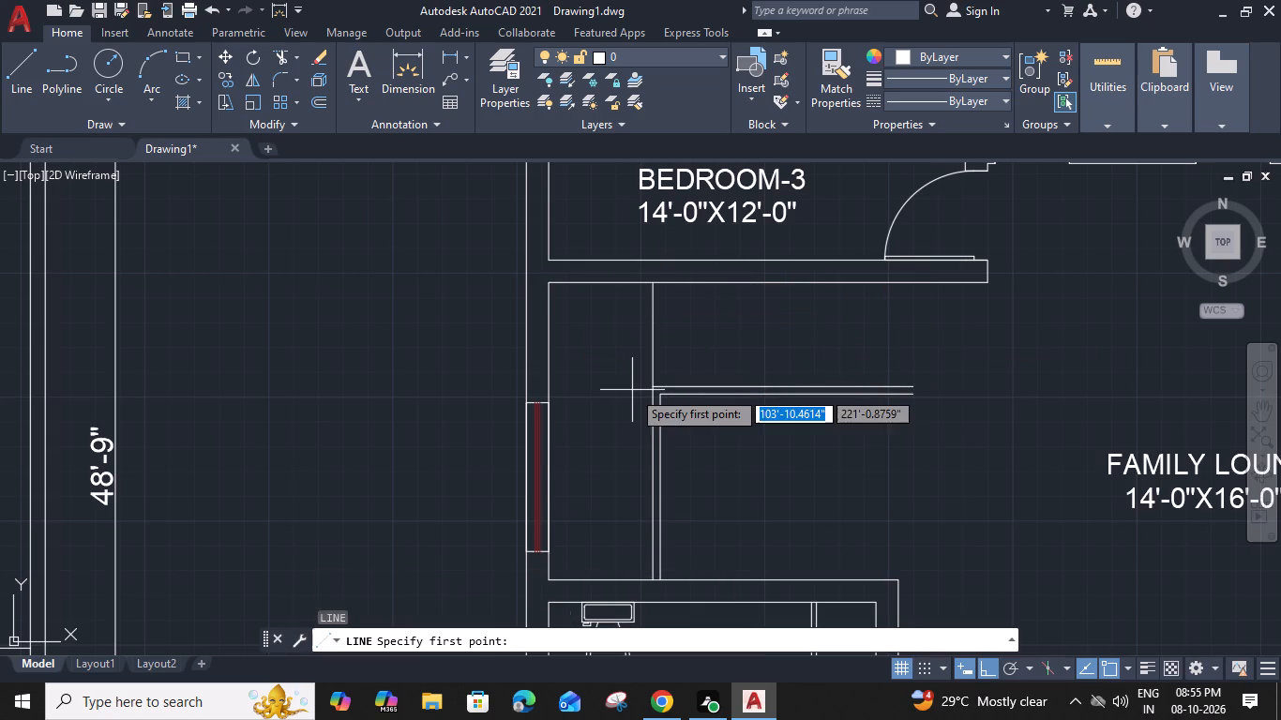
pyautogui.click(654, 387)
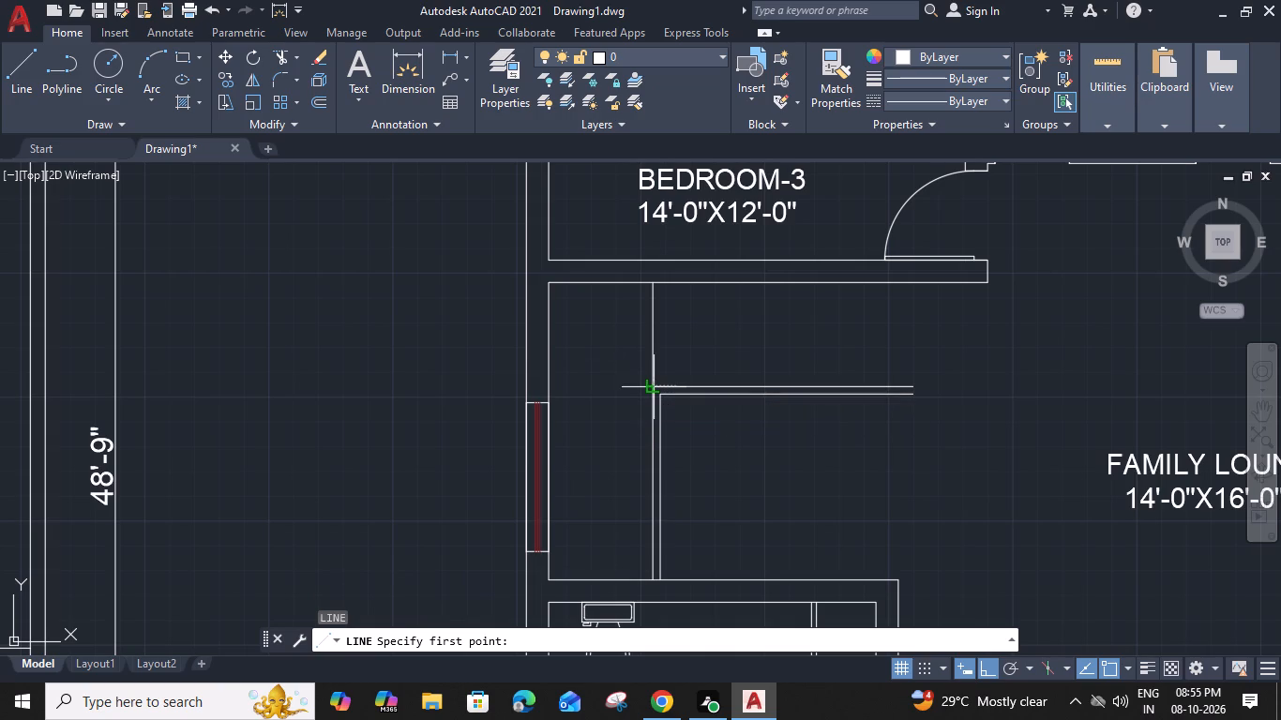
pyautogui.click(553, 384)
pyautogui.press('Escape')
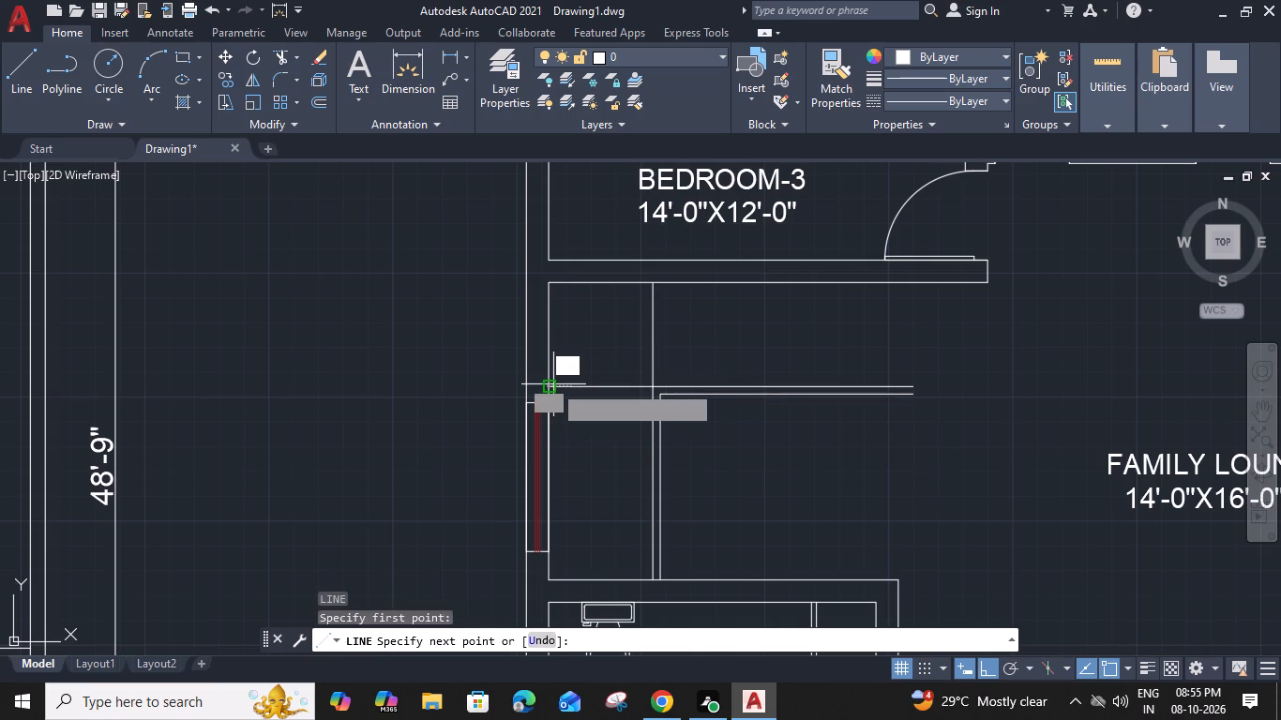
# Offset the vertical landing line repeatedly 11" to the east, making ten tread lines along the flight below BEDROOM-3.
pyautogui.moveTo(698, 365); pyautogui.dragTo(647, 379, button='middle')
pyautogui.click(603, 340)
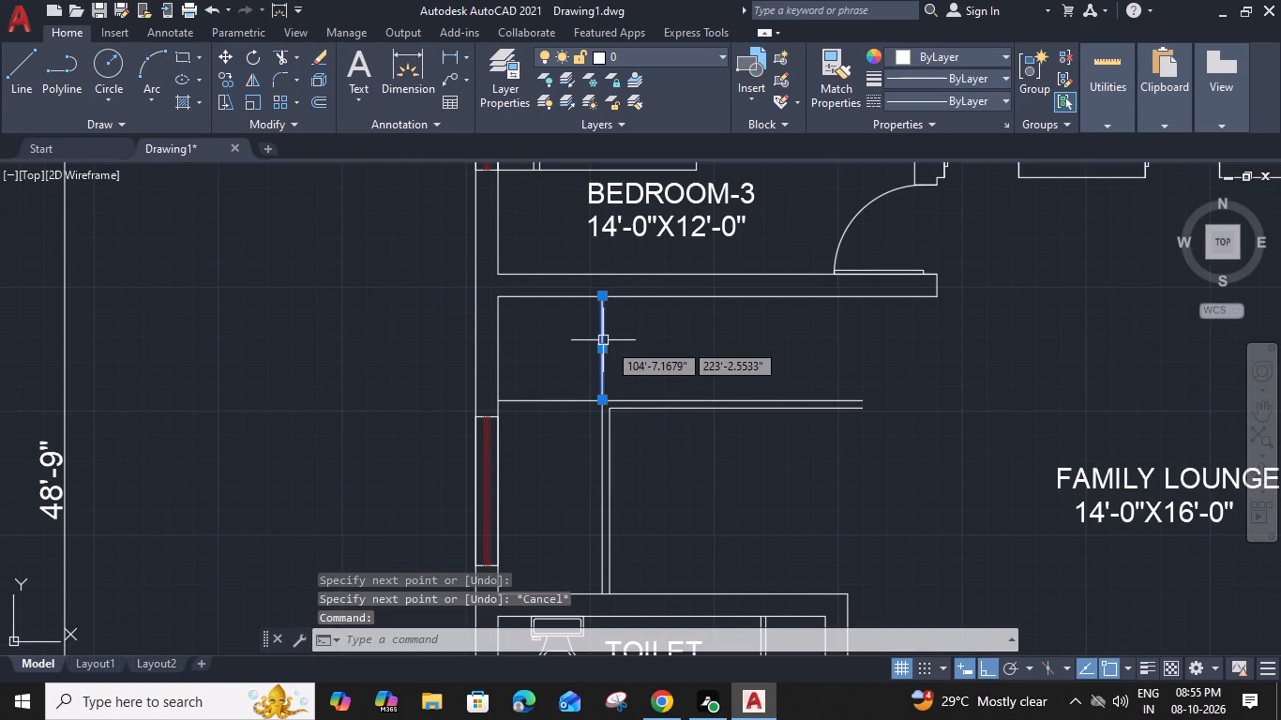
pyautogui.write('O')
pyautogui.press('space')
pyautogui.write('11')
pyautogui.hotkey('shift', '"')
pyautogui.press('Return')
pyautogui.click(640, 359)
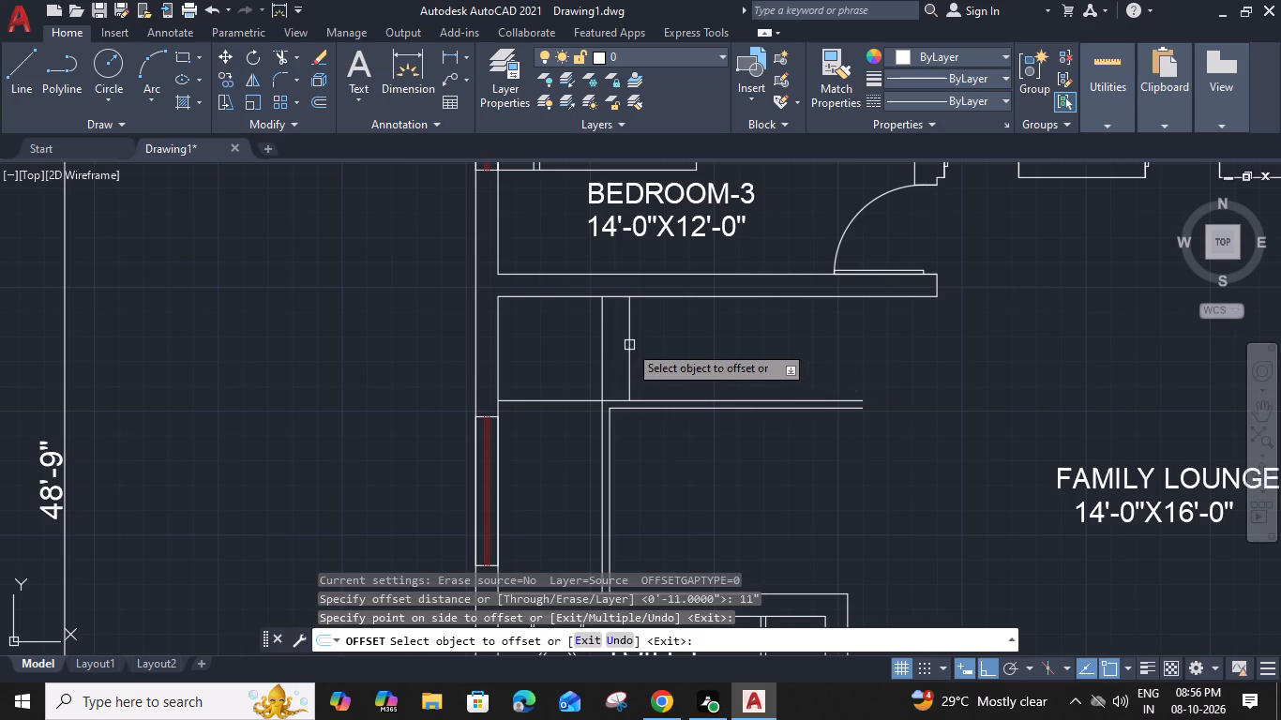
pyautogui.scroll(1, 626, 346)
pyautogui.click(626, 346)
pyautogui.click(701, 367)
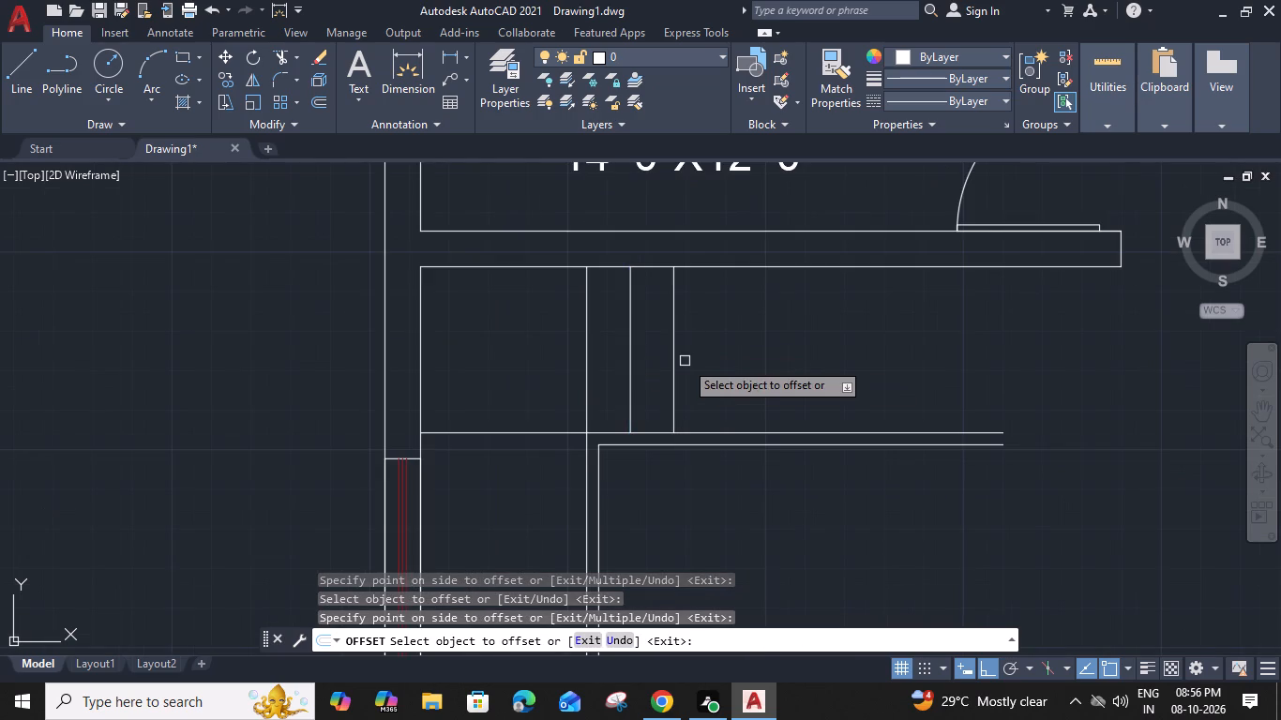
pyautogui.click(676, 354)
pyautogui.click(735, 370)
pyautogui.click(714, 368)
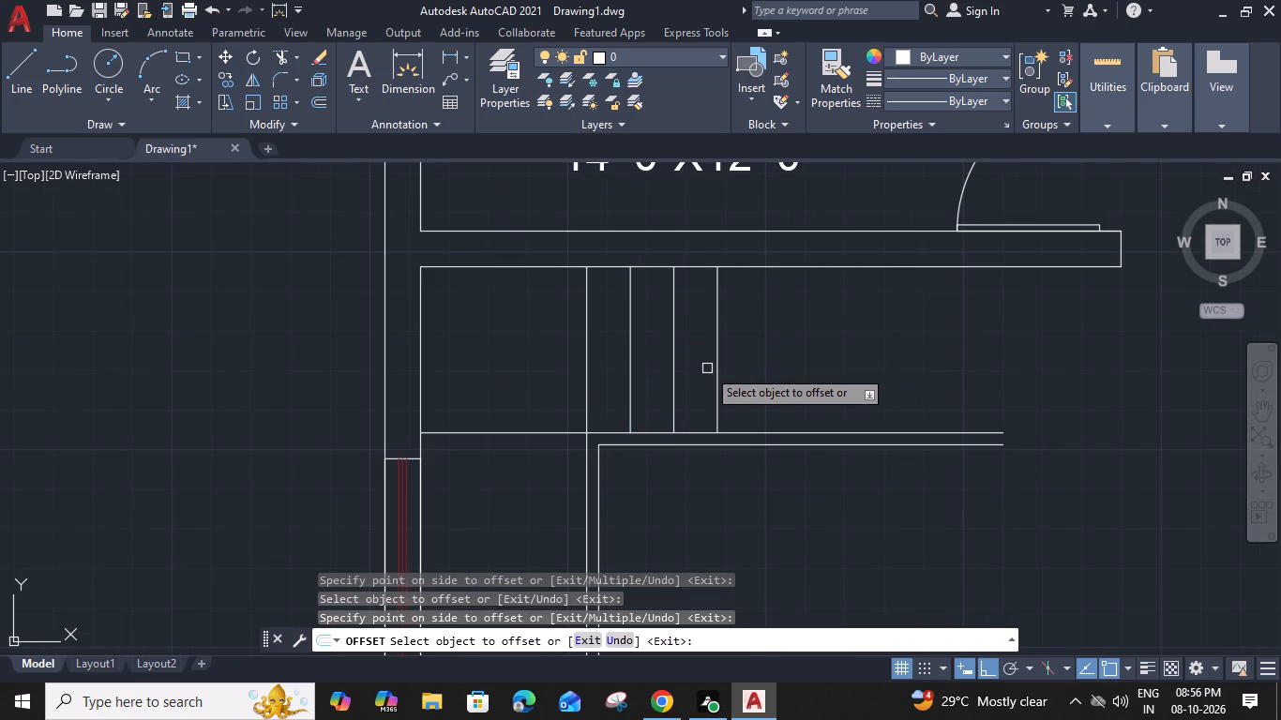
pyautogui.click(776, 380)
pyautogui.moveTo(768, 379); pyautogui.dragTo(622, 367, button='middle')
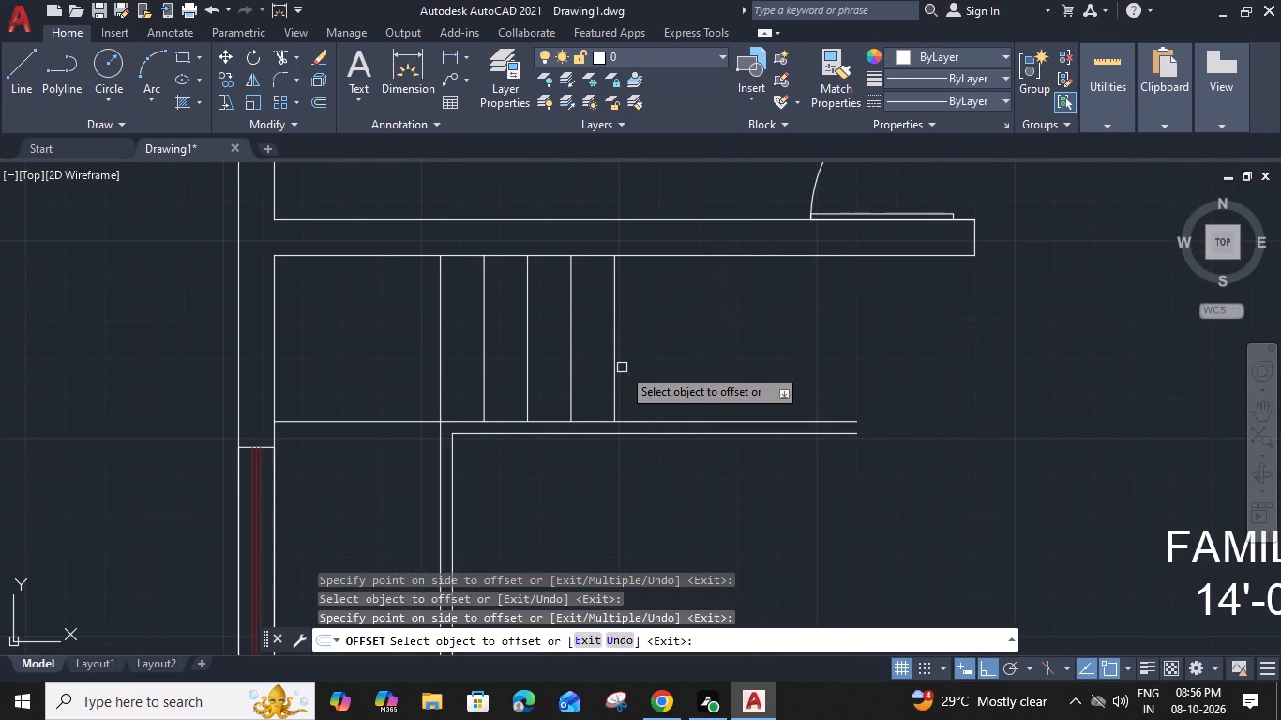
pyautogui.click(616, 359)
pyautogui.click(719, 370)
pyautogui.click(658, 350)
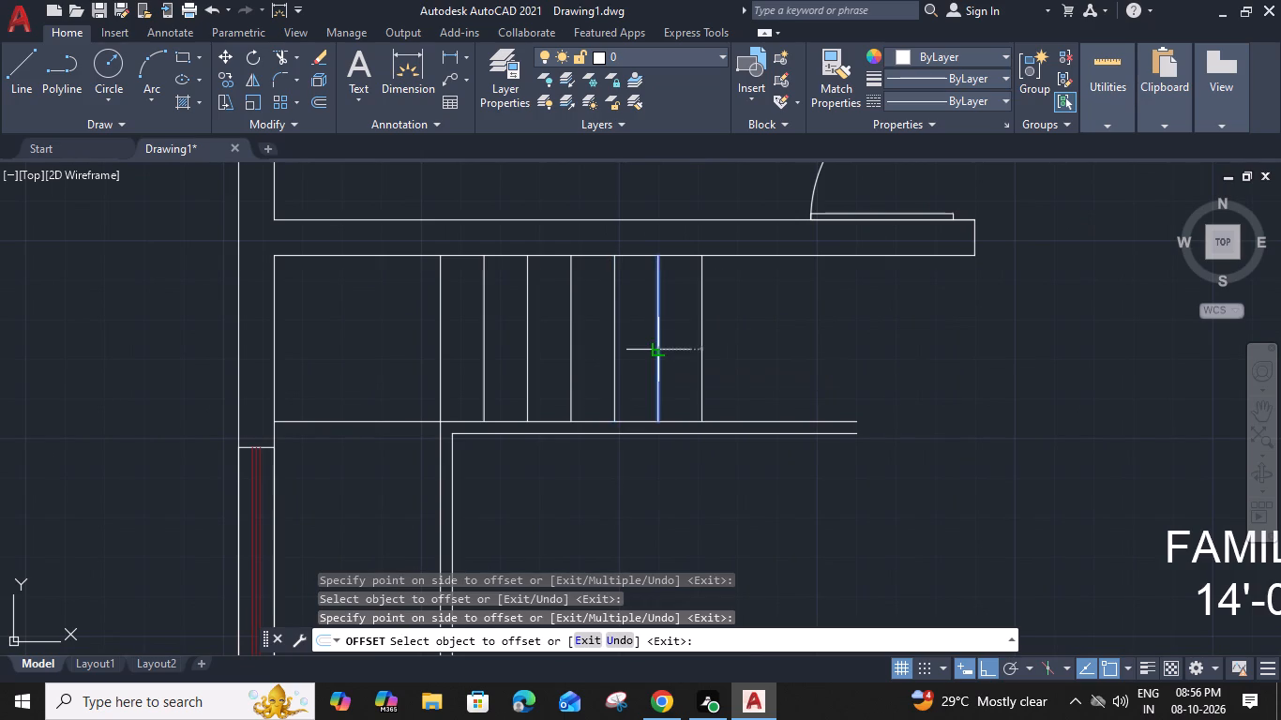
pyautogui.click(747, 361)
pyautogui.click(701, 346)
pyautogui.click(769, 358)
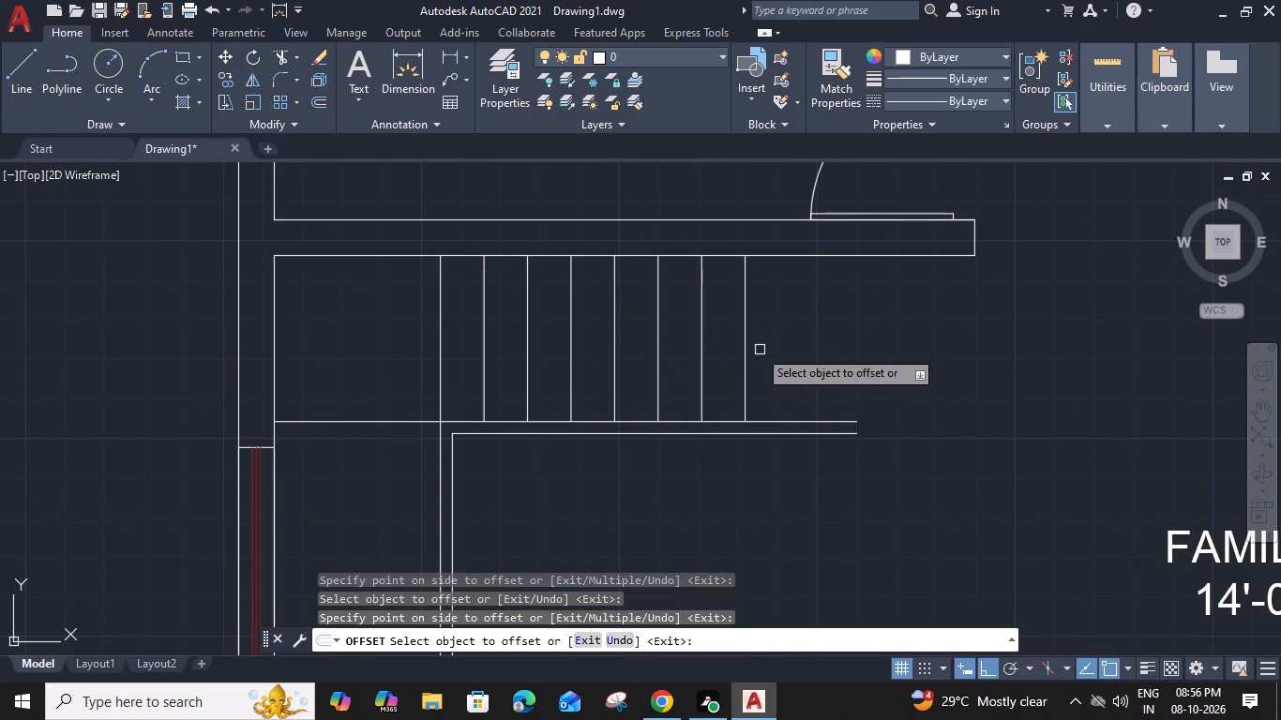
pyautogui.click(746, 341)
pyautogui.click(814, 362)
pyautogui.click(788, 356)
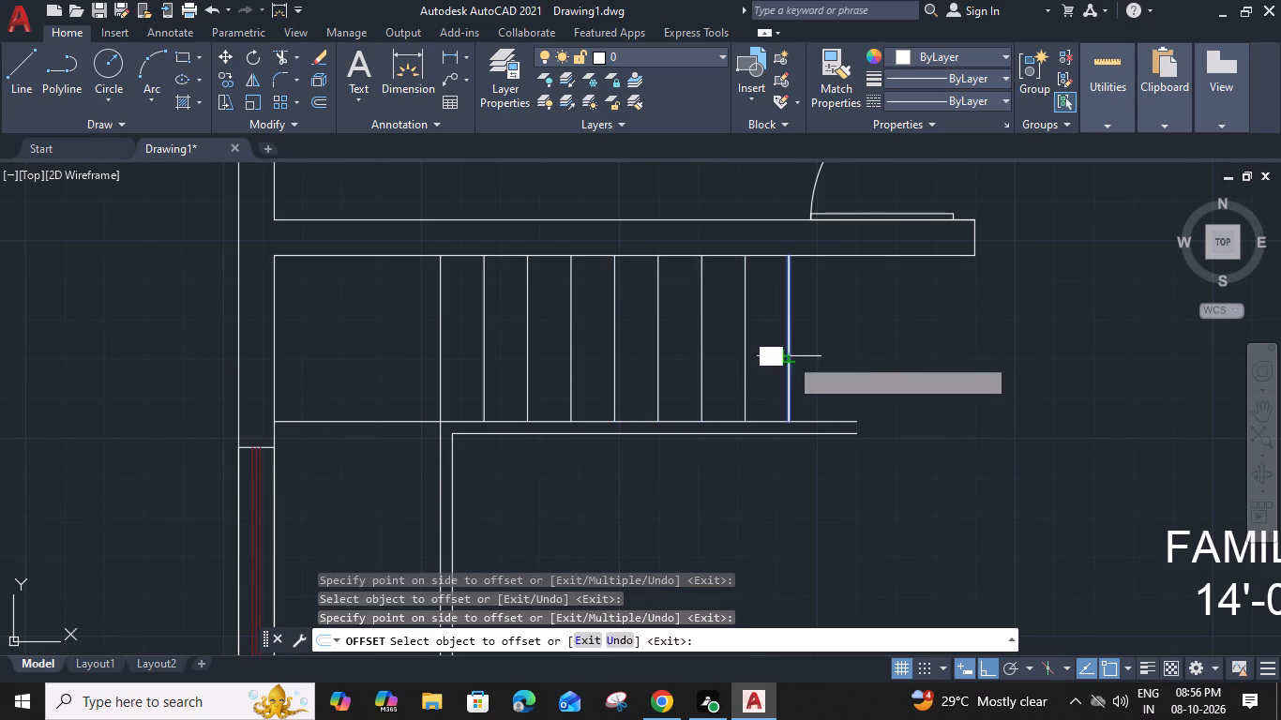
pyautogui.click(853, 368)
pyautogui.click(834, 365)
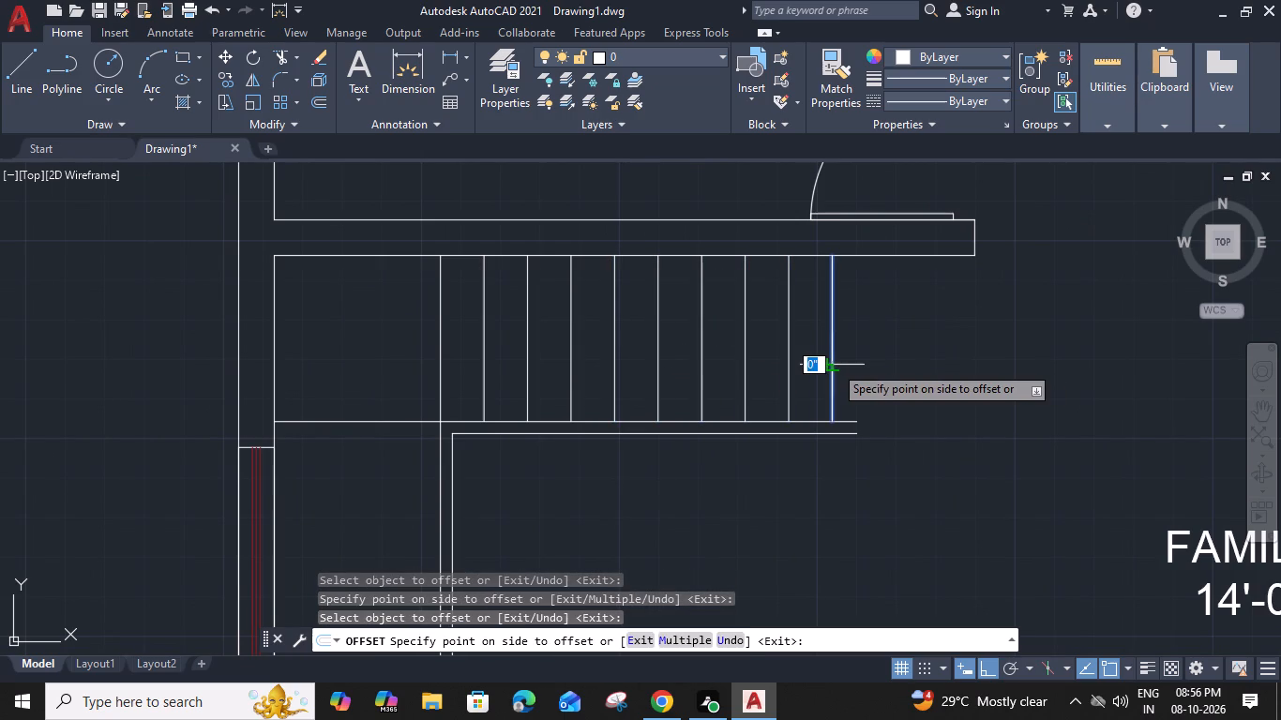
pyautogui.click(877, 365)
pyautogui.press('Escape')
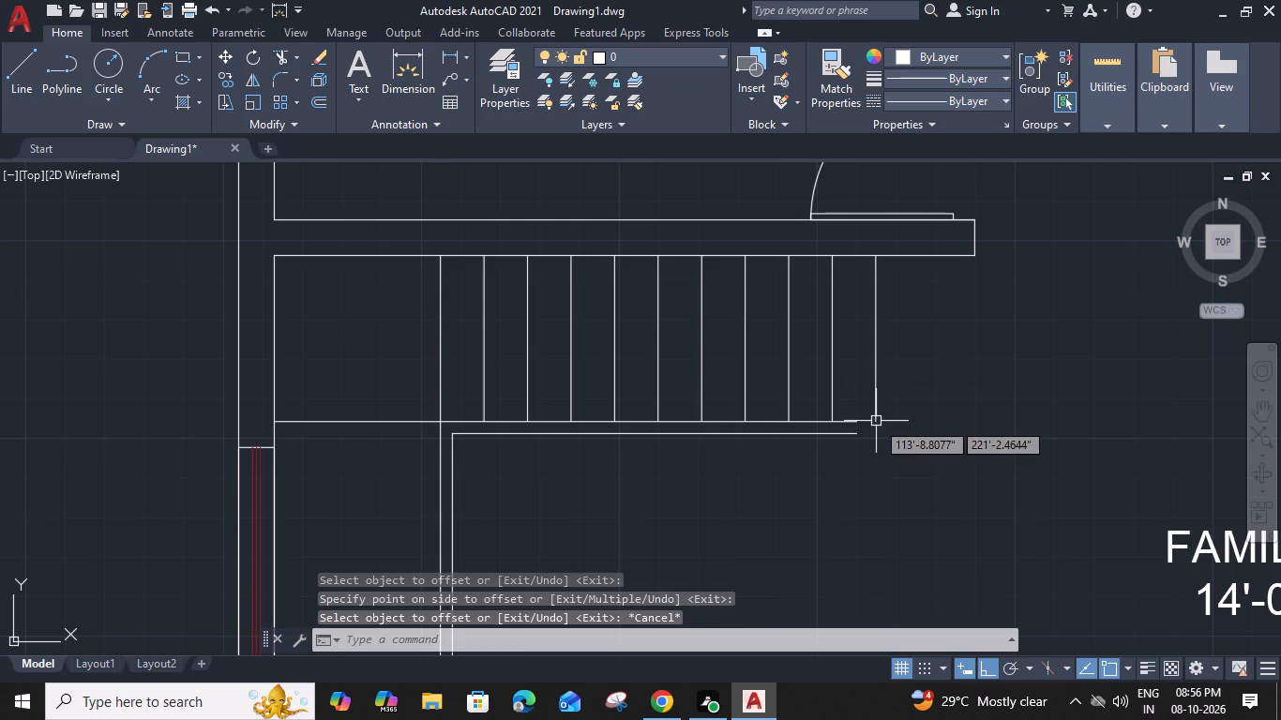
# Extend the upper horizontal line of the double line east to the last tread line.
pyautogui.write('EX')
pyautogui.press('space')
pyautogui.click(853, 419)
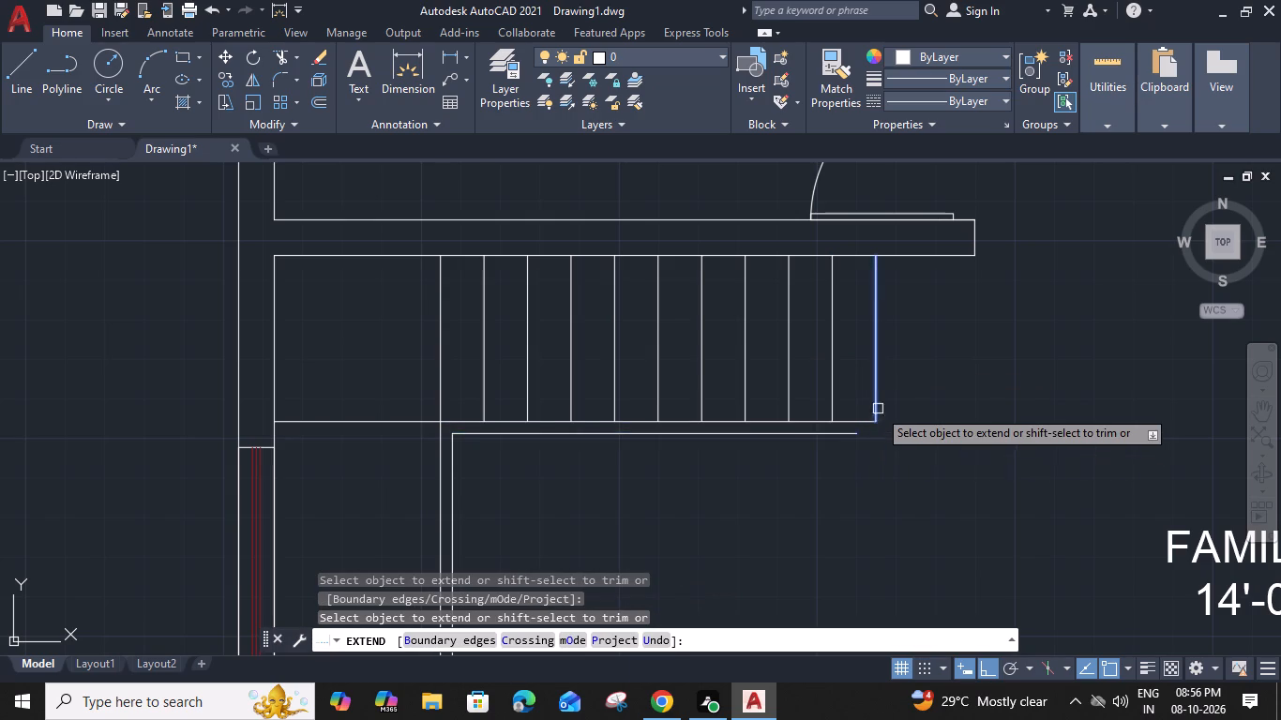
pyautogui.scroll(-1, 878, 409)
pyautogui.click(880, 401)
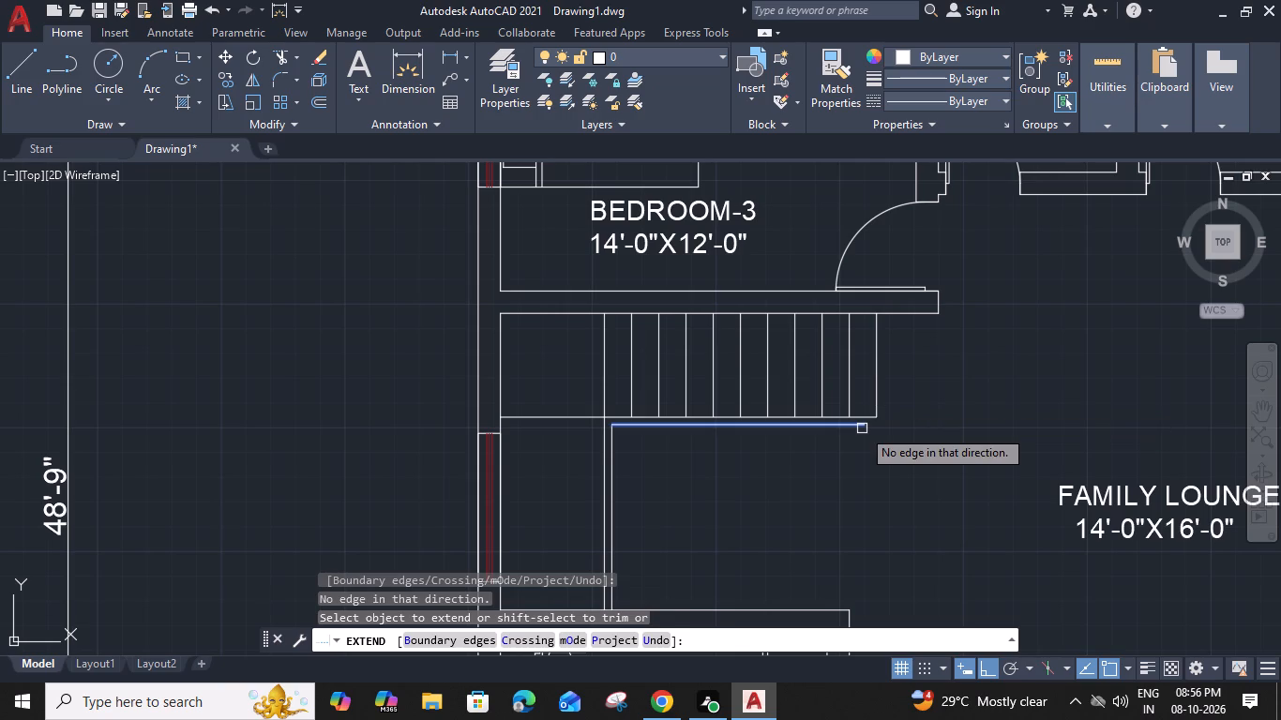
pyautogui.press('Escape')
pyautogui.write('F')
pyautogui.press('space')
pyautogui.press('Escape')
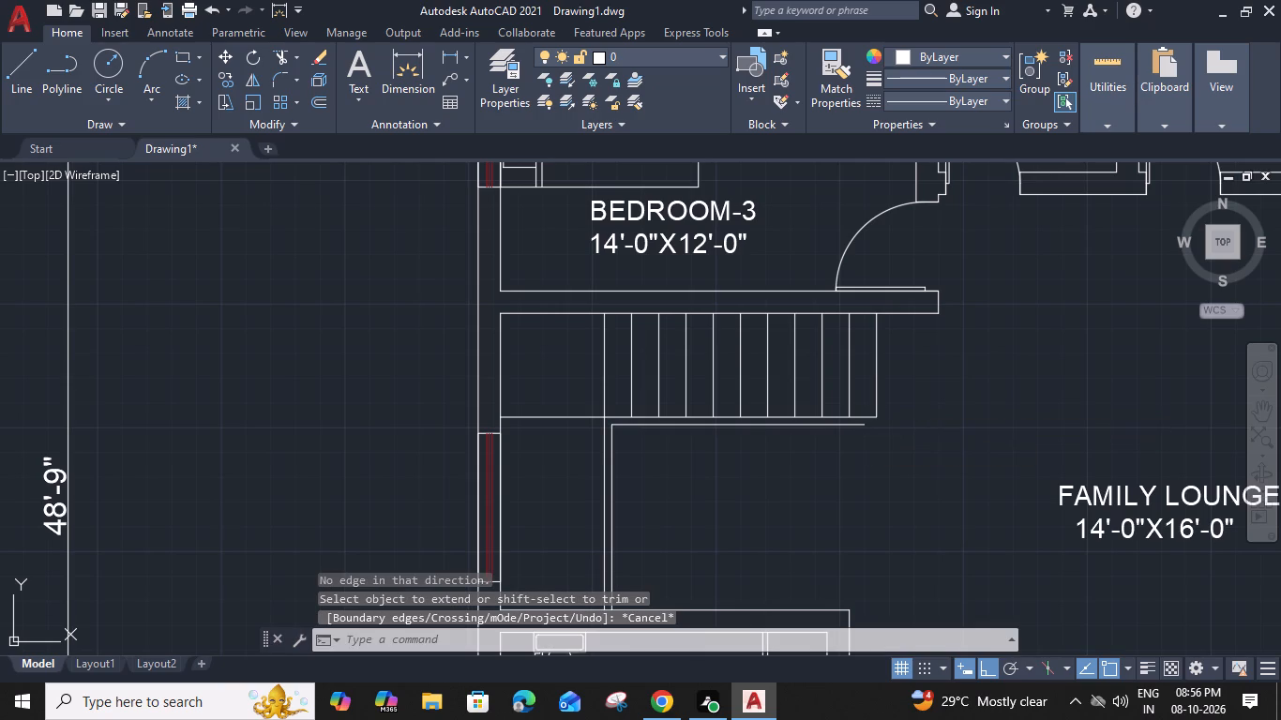
# Fillet the lower horizontal line with the easternmost tread line so they meet in a square corner.
pyautogui.scroll(2, 895, 433)
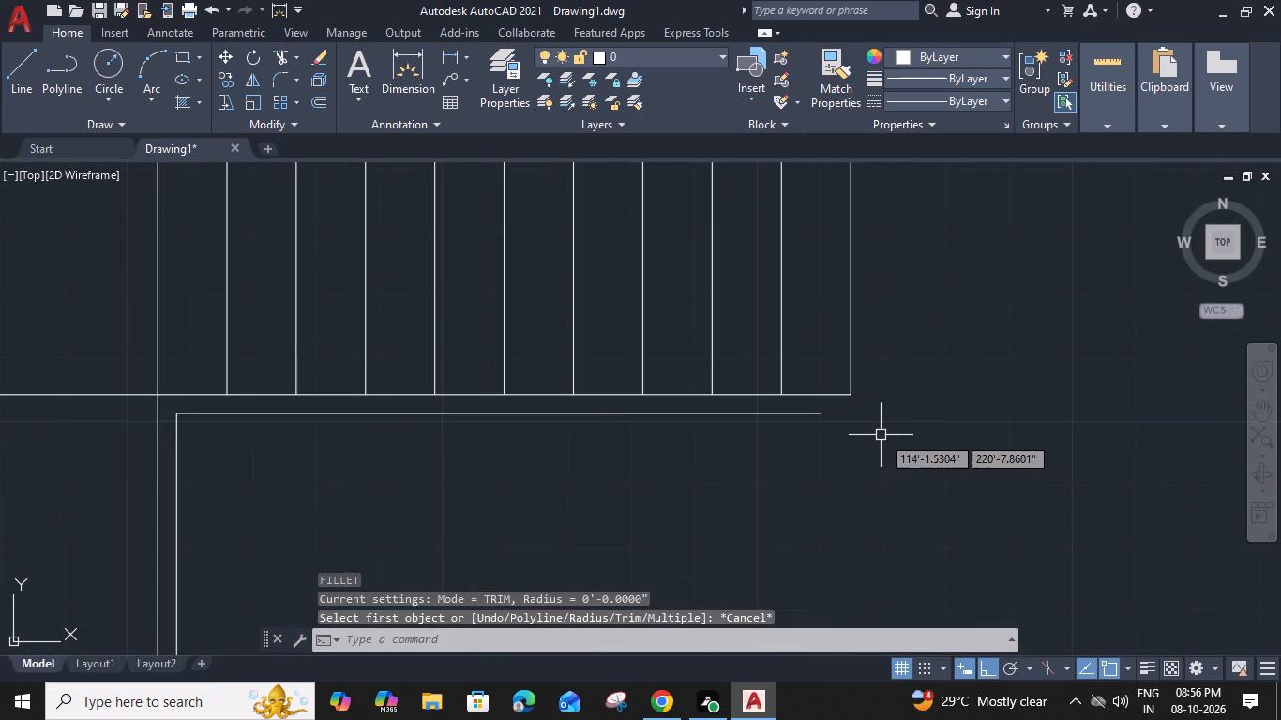
pyautogui.press('f')
pyautogui.press('space')
pyautogui.click(806, 413)
pyautogui.click(853, 369)
pyautogui.press('Escape')
# Offset the short horizontal landing line repeatedly 11" to the south, making six tread lines down toward the TOILET wall.
pyautogui.scroll(-2, 519, 460)
pyautogui.moveTo(474, 457); pyautogui.dragTo(808, 347, button='middle')
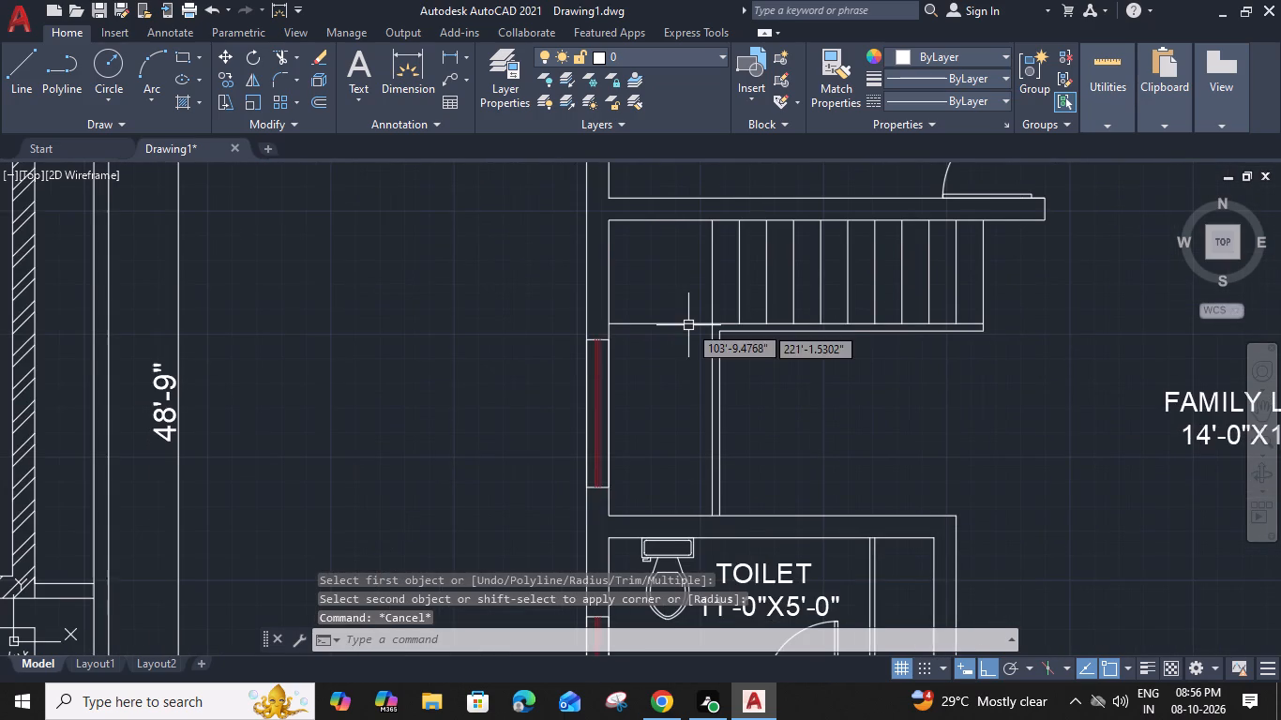
pyautogui.click(688, 323)
pyautogui.write('O 11"')
pyautogui.press('Return')
pyautogui.click(683, 380)
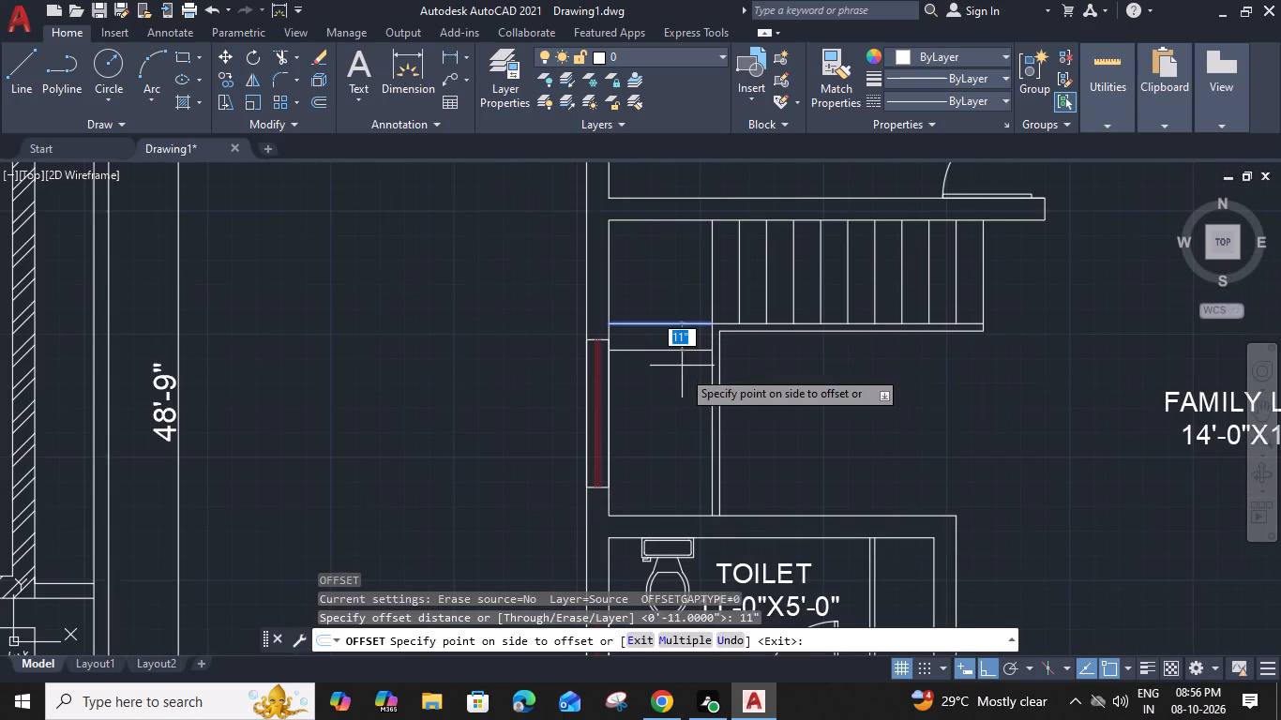
pyautogui.click(697, 351)
pyautogui.click(681, 417)
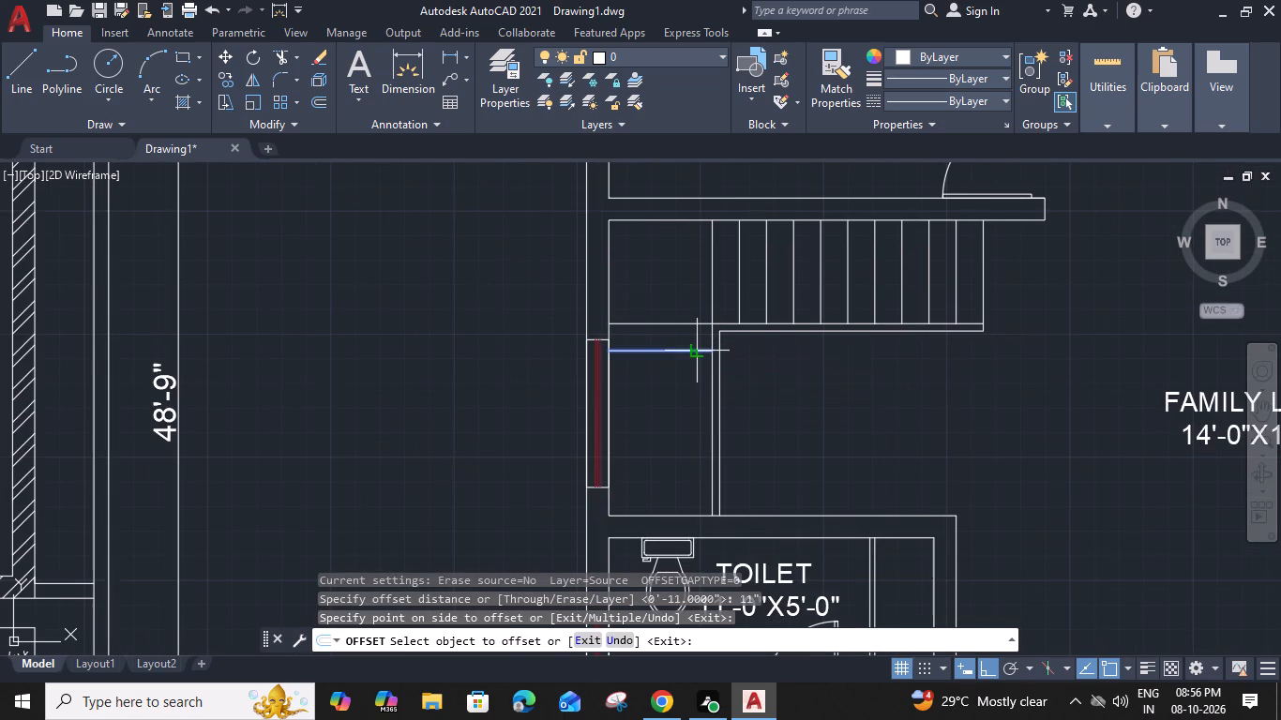
pyautogui.click(696, 376)
pyautogui.click(682, 448)
pyautogui.click(700, 408)
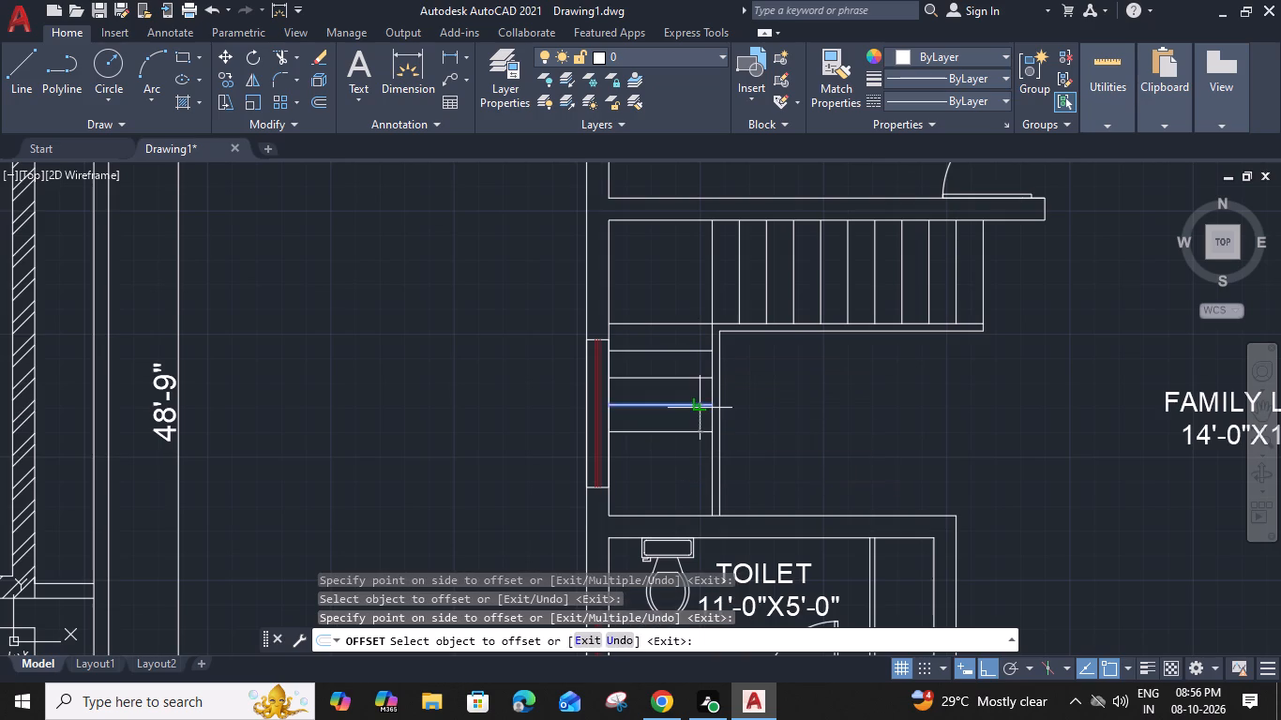
pyautogui.click(694, 463)
pyautogui.click(700, 431)
pyautogui.click(694, 496)
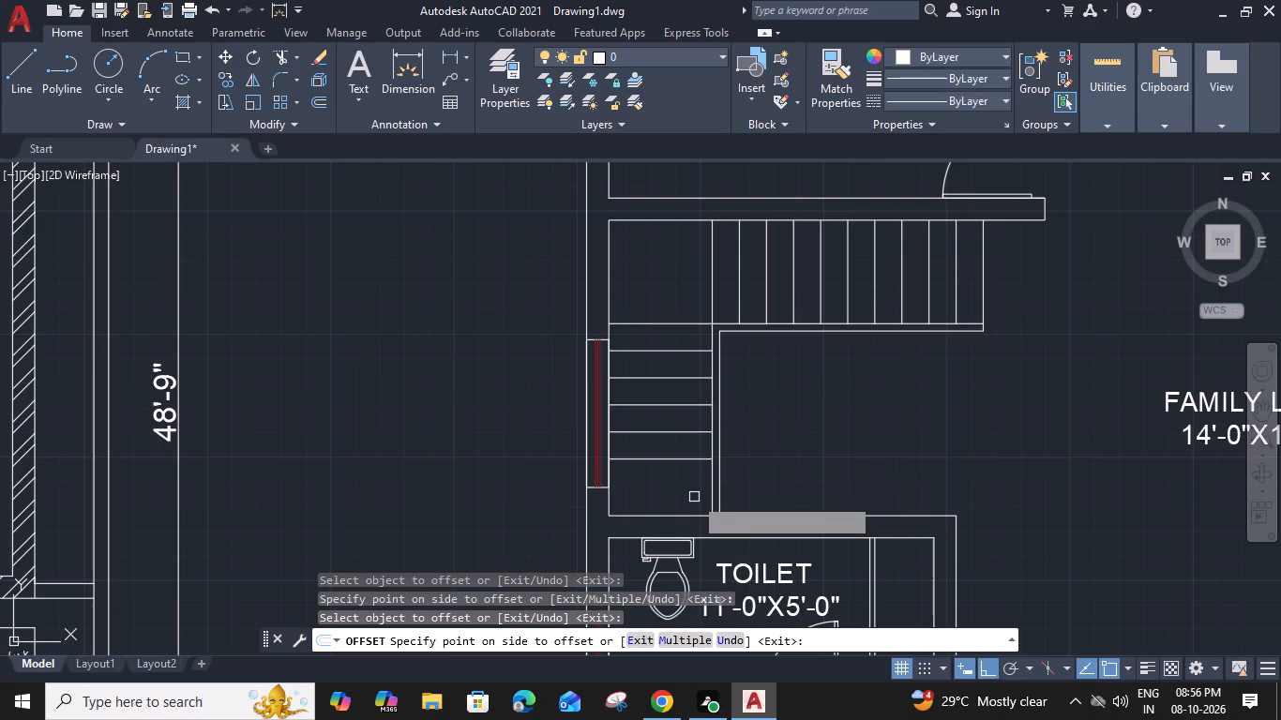
pyautogui.click(697, 459)
pyautogui.click(689, 502)
pyautogui.press('Escape')
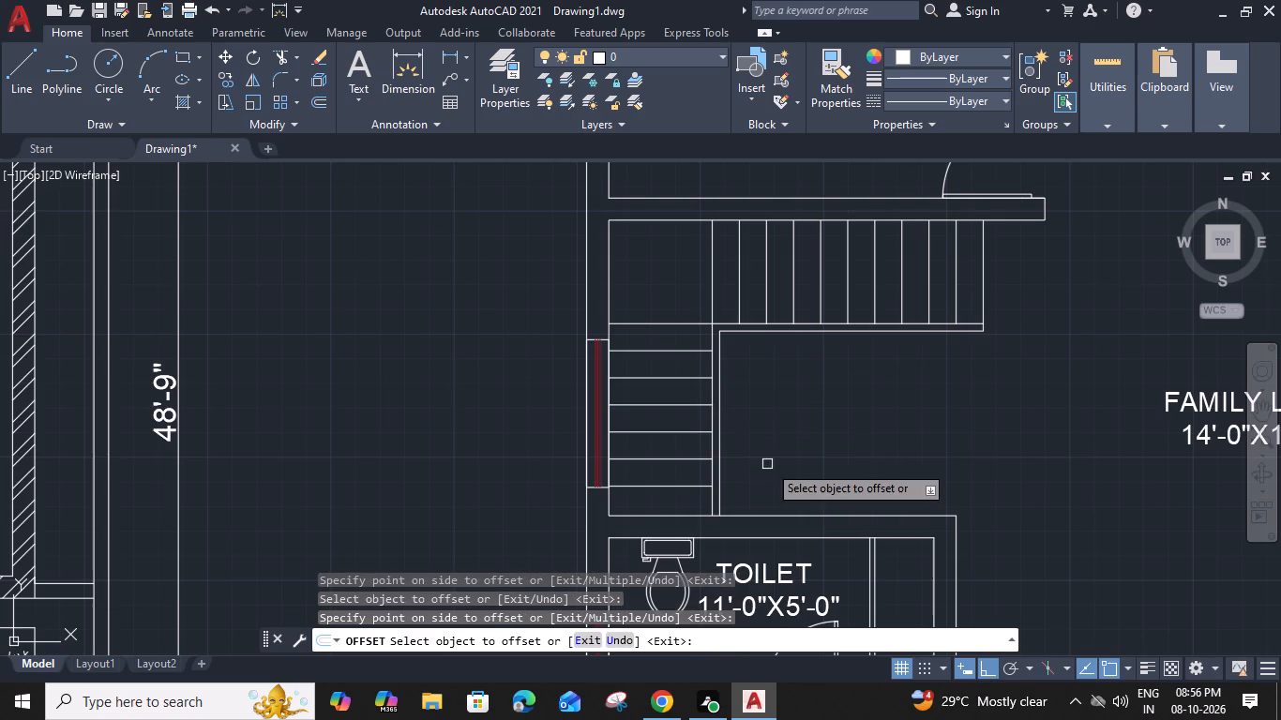
# Move the exterior-wall window beside the lower stair flight slightly north, placing its top edge just below the landing line.
pyautogui.moveTo(811, 412); pyautogui.dragTo(738, 415, button='middle')
pyautogui.scroll(2, 533, 330)
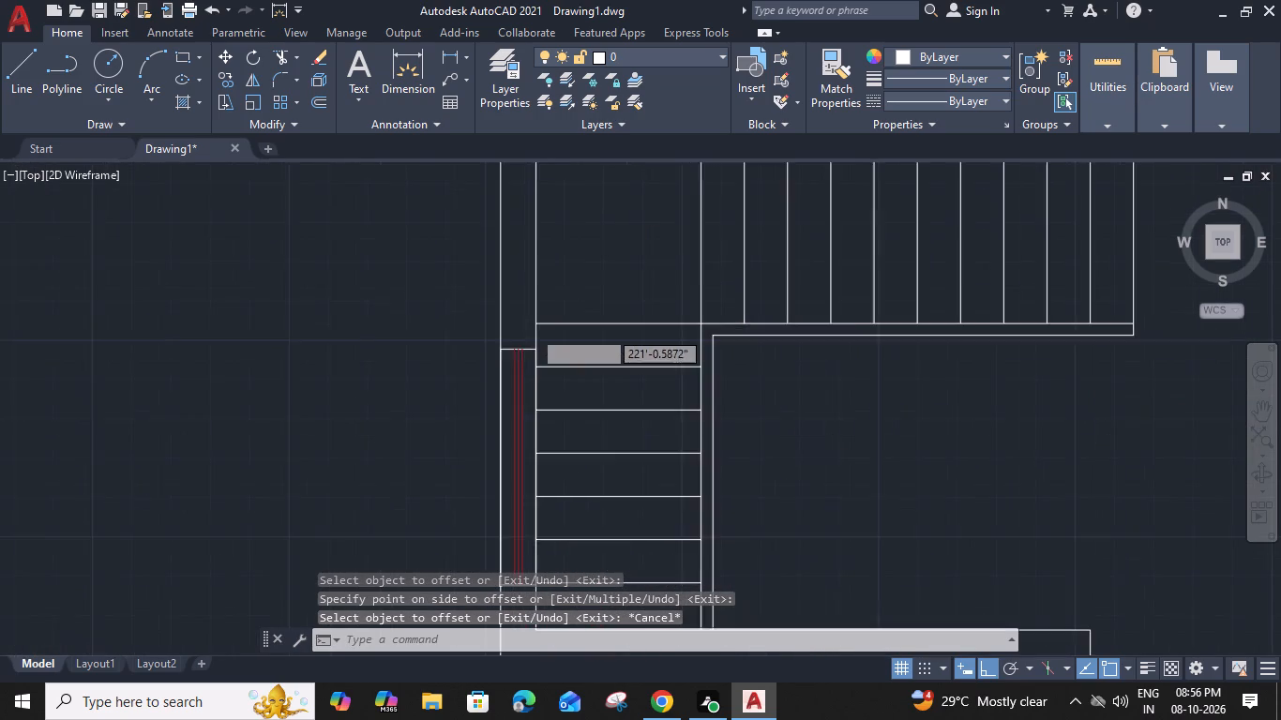
pyautogui.click(526, 361)
pyautogui.press('l')
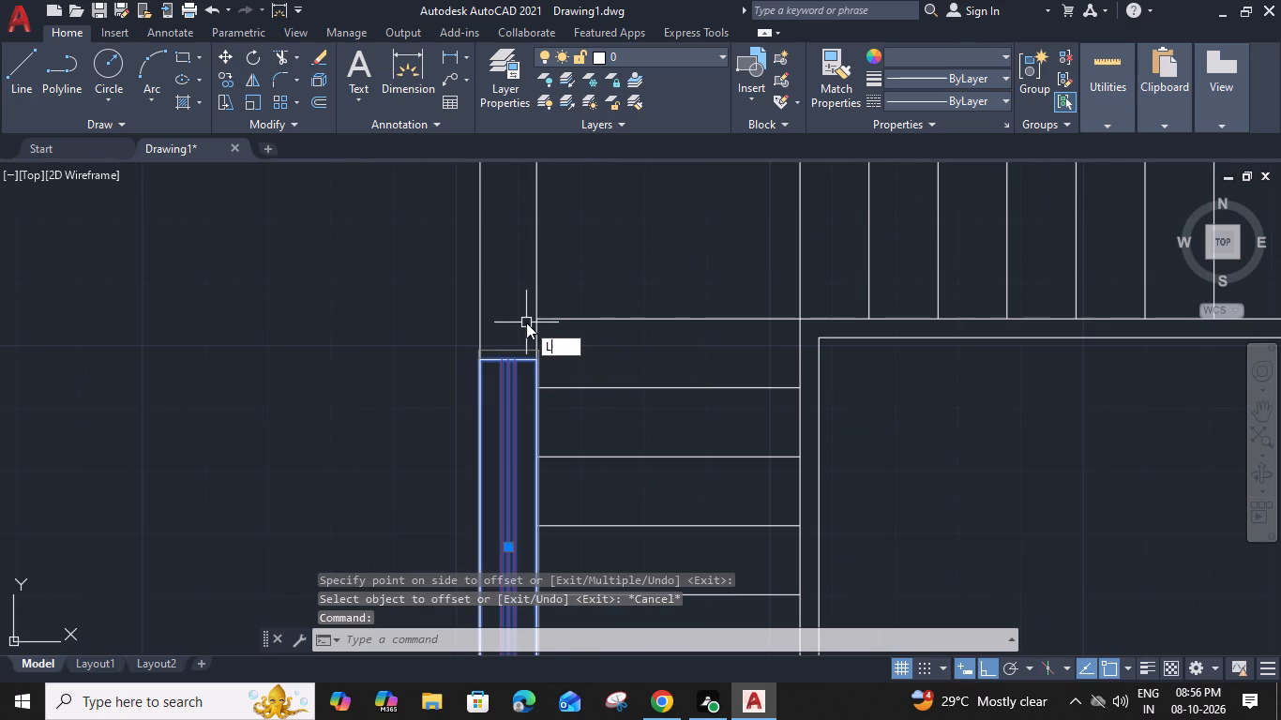
pyautogui.press('BackSpace')
pyautogui.write('M')
pyautogui.press('space')
pyautogui.click(539, 356)
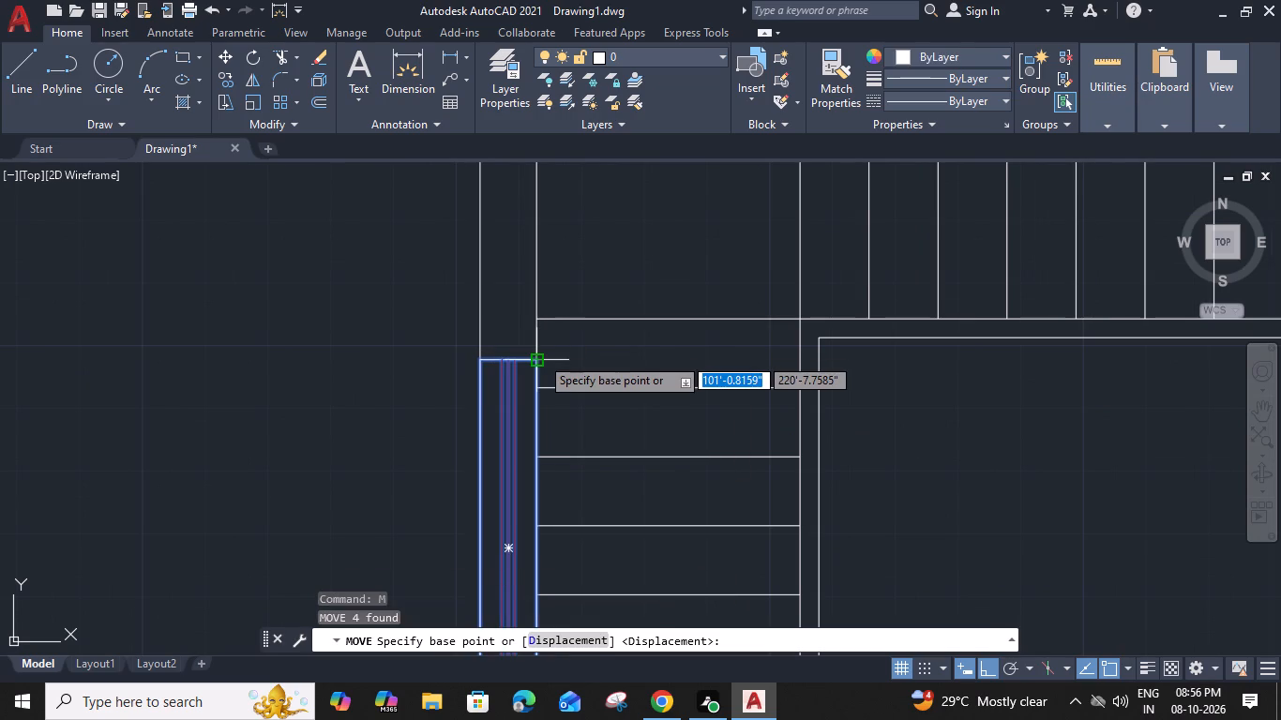
pyautogui.click(537, 329)
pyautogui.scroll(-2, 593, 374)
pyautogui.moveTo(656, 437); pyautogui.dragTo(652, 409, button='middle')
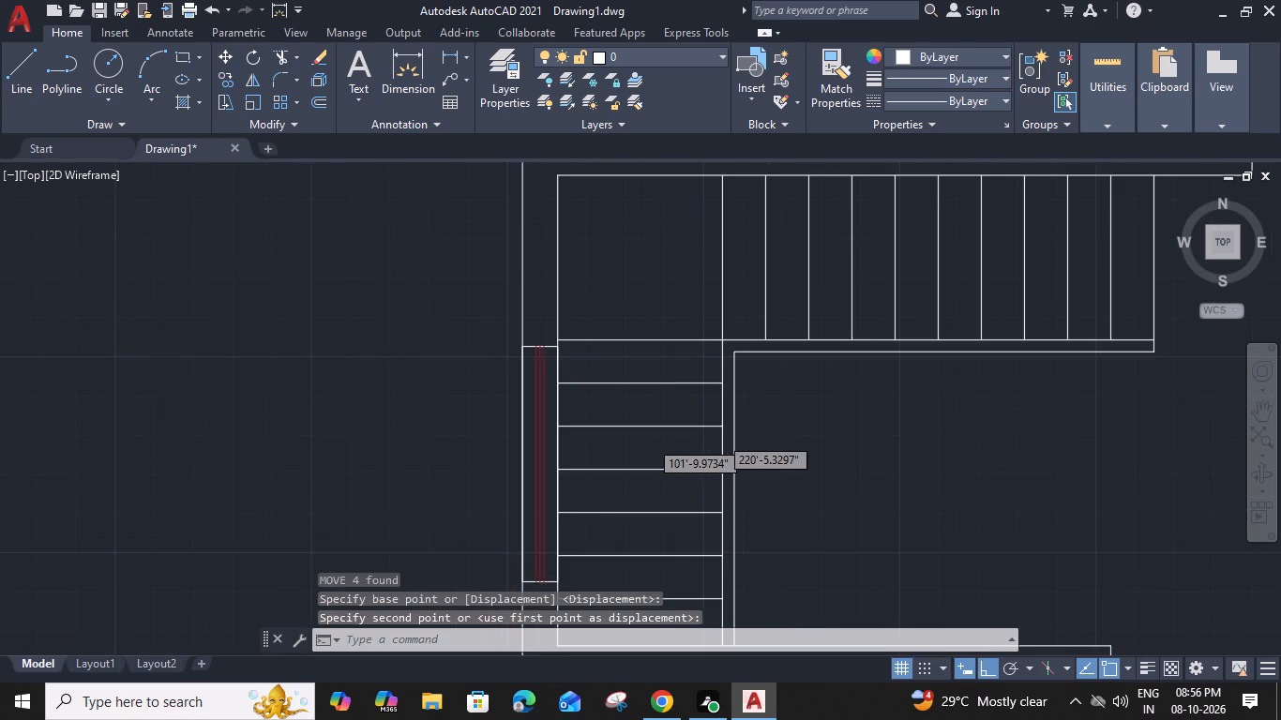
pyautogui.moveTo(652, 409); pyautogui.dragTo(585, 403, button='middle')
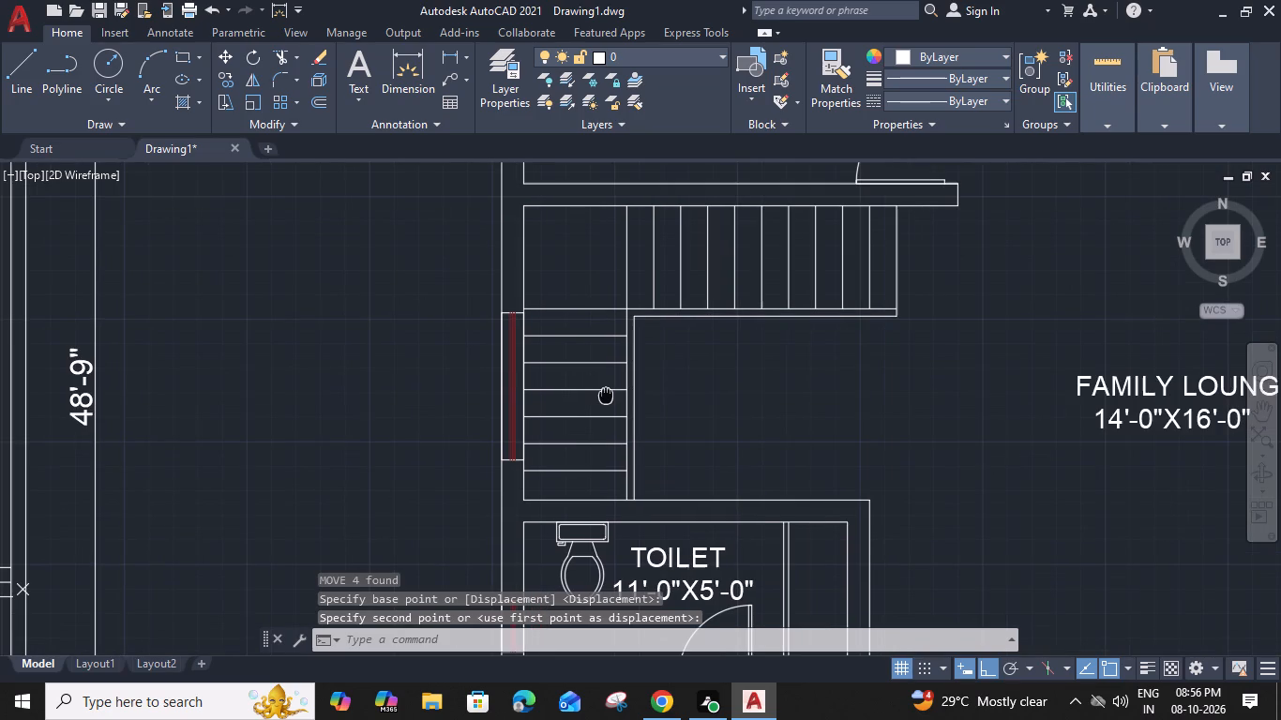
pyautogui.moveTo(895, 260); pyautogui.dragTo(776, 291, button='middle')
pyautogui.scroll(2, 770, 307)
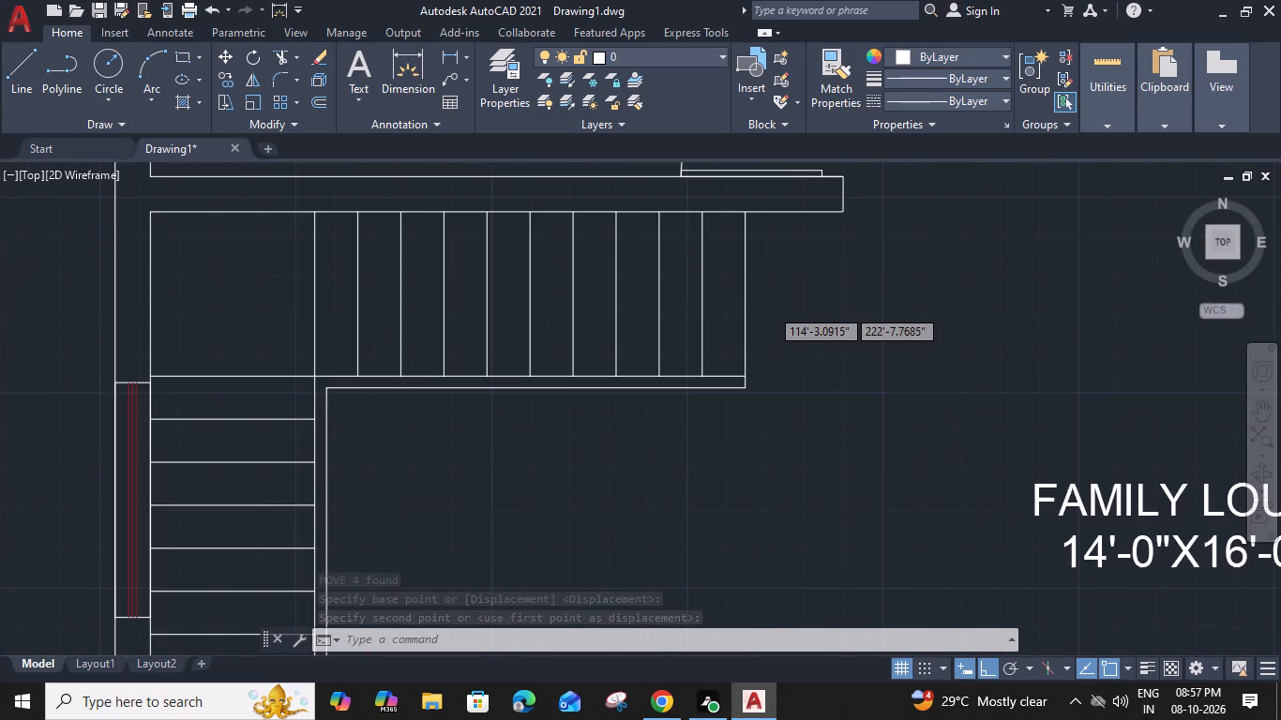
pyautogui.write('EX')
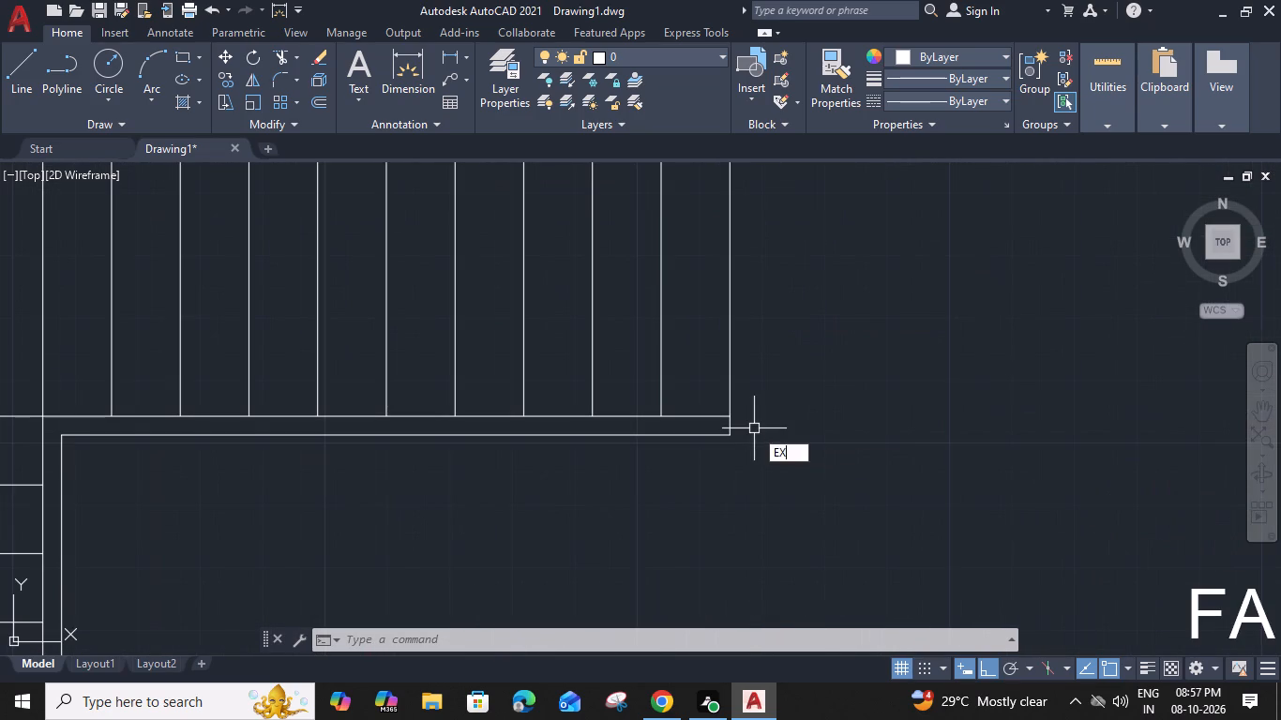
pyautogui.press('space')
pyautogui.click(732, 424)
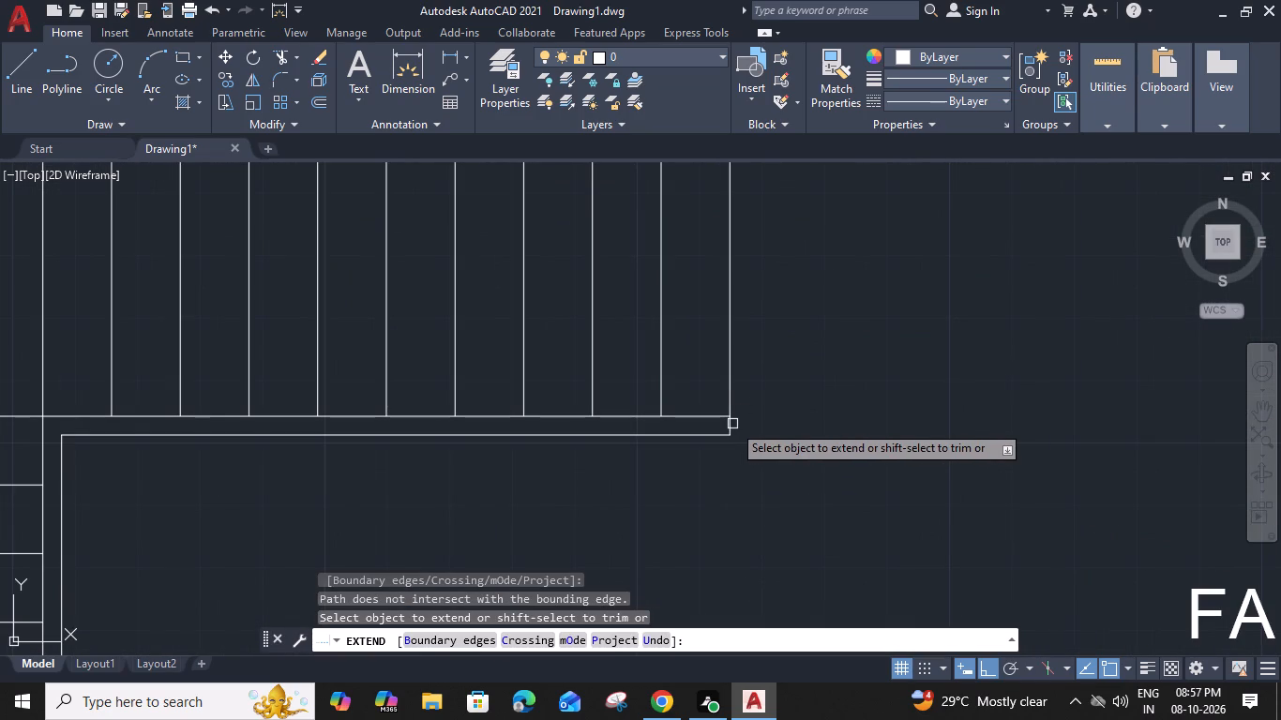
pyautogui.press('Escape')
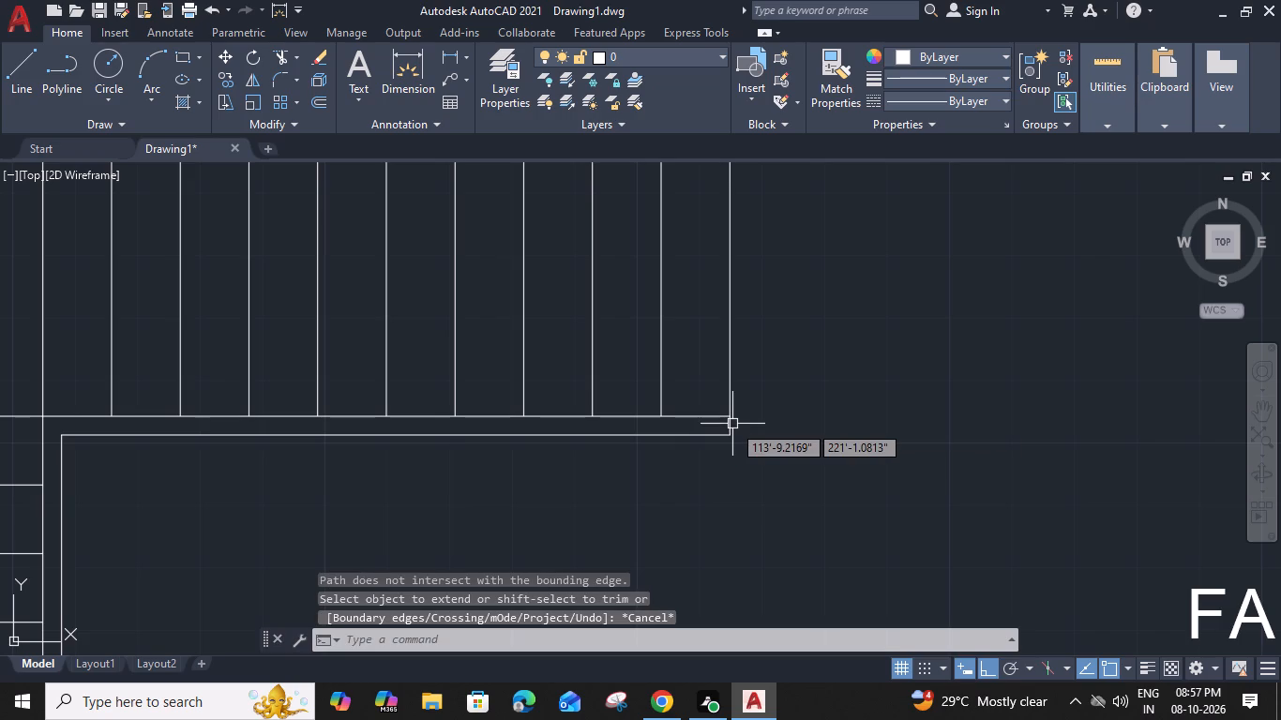
# Trim off the piece of the easternmost tread line between the two horizontal lines of the stair's double line.
pyautogui.write('TR')
pyautogui.press('space')
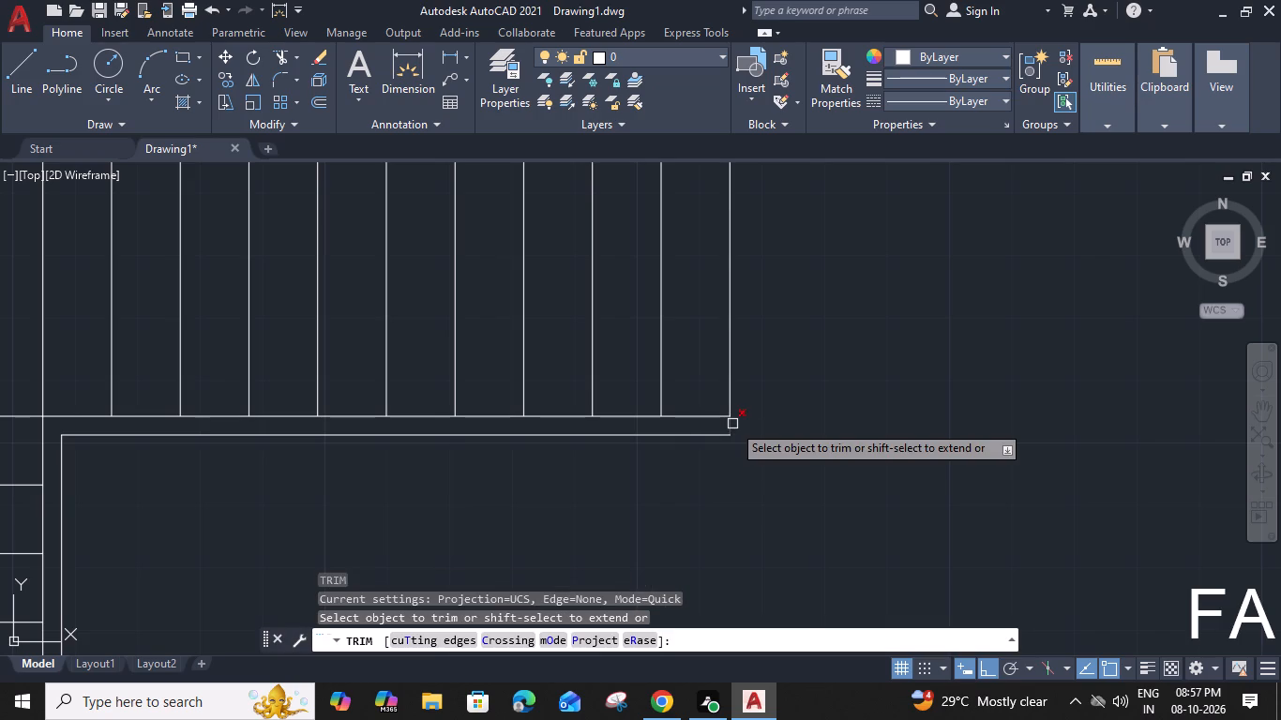
pyautogui.click(731, 425)
pyautogui.press('Escape')
# Stretch both horizontal lines of the double line east to aligned ends about 1.8" beyond the last tread line.
pyautogui.scroll(1, 731, 426)
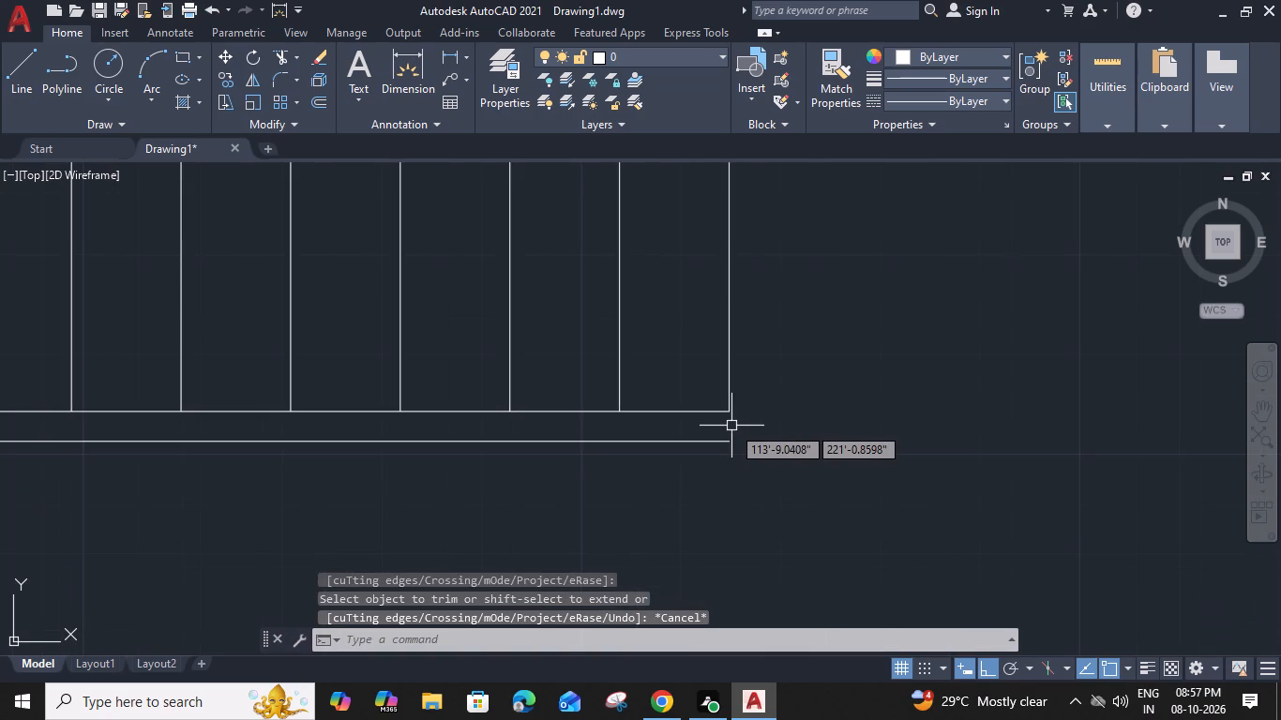
pyautogui.click(718, 412)
pyautogui.click(732, 413)
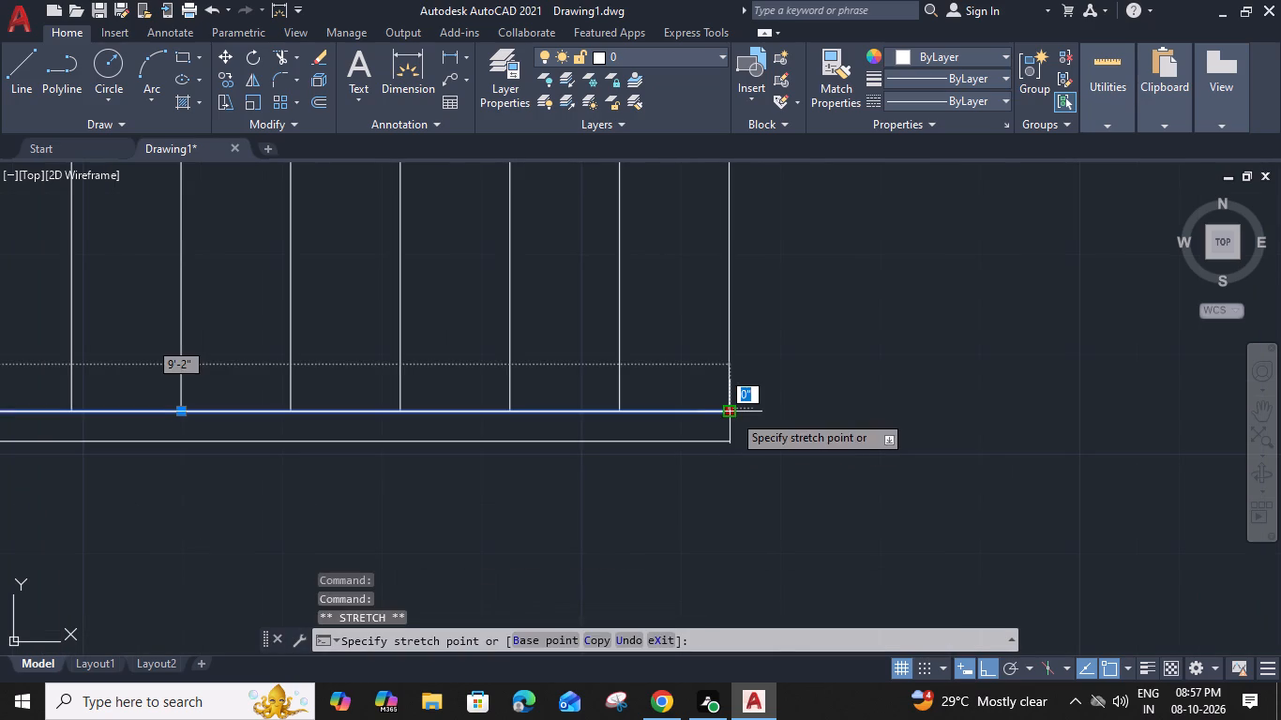
pyautogui.click(747, 413)
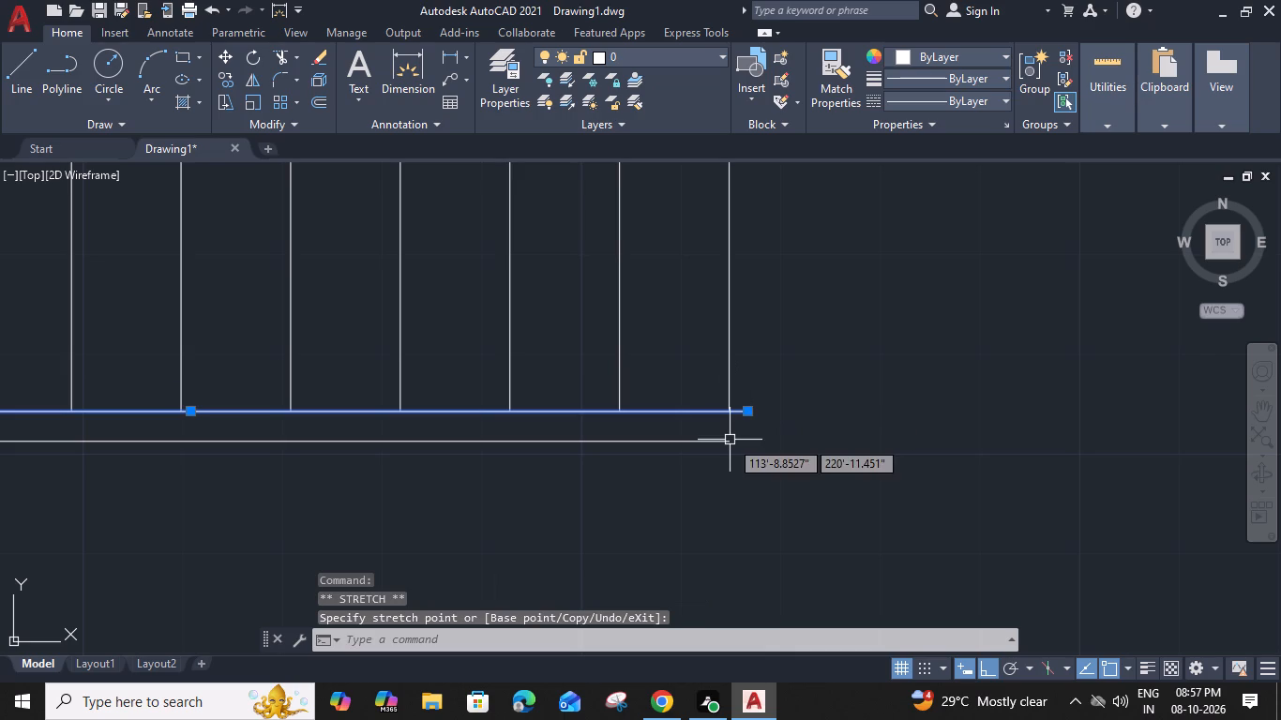
pyautogui.click(726, 443)
pyautogui.click(726, 443)
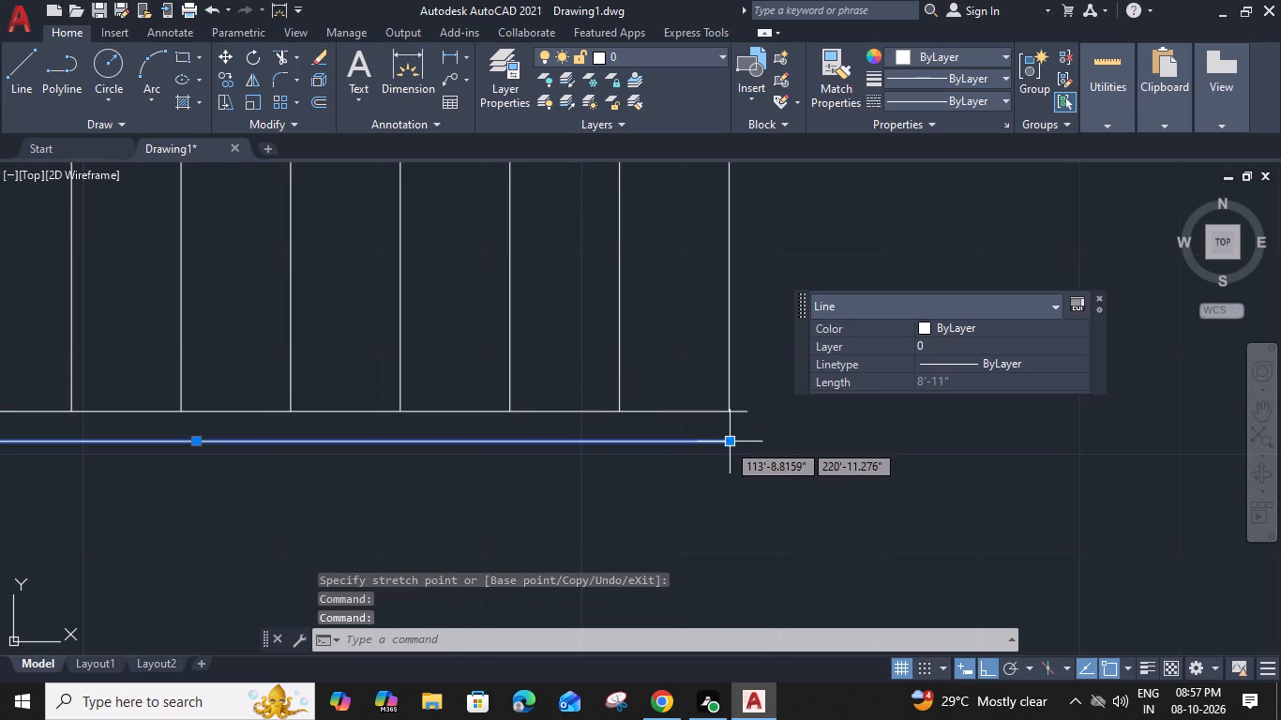
pyautogui.click(727, 442)
pyautogui.click(742, 442)
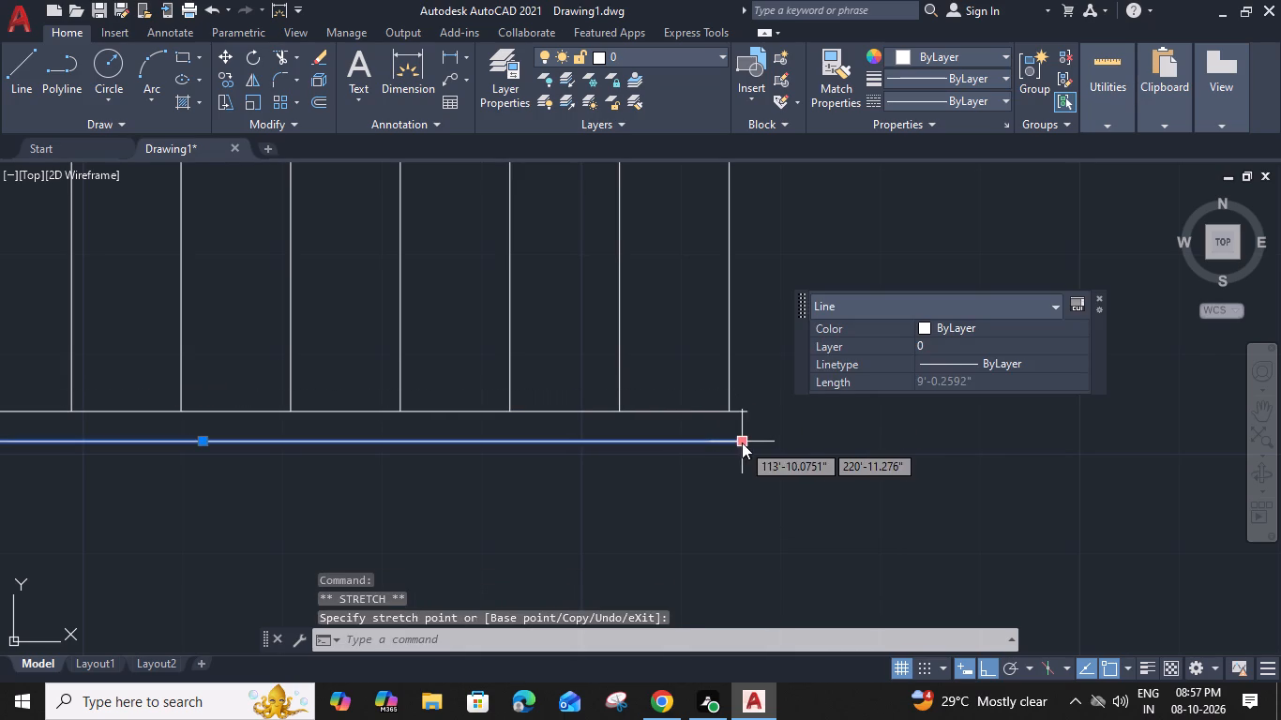
pyautogui.press('Escape')
pyautogui.scroll(3, 746, 439)
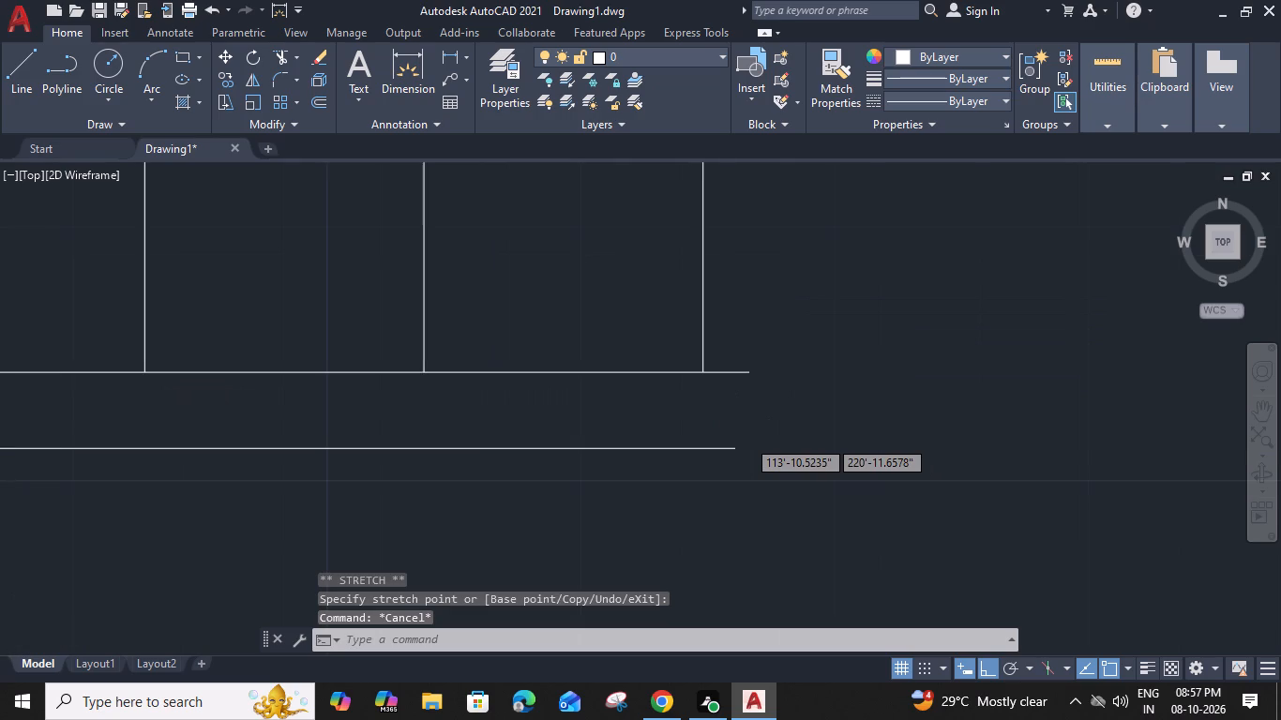
pyautogui.click(724, 457)
pyautogui.click(727, 457)
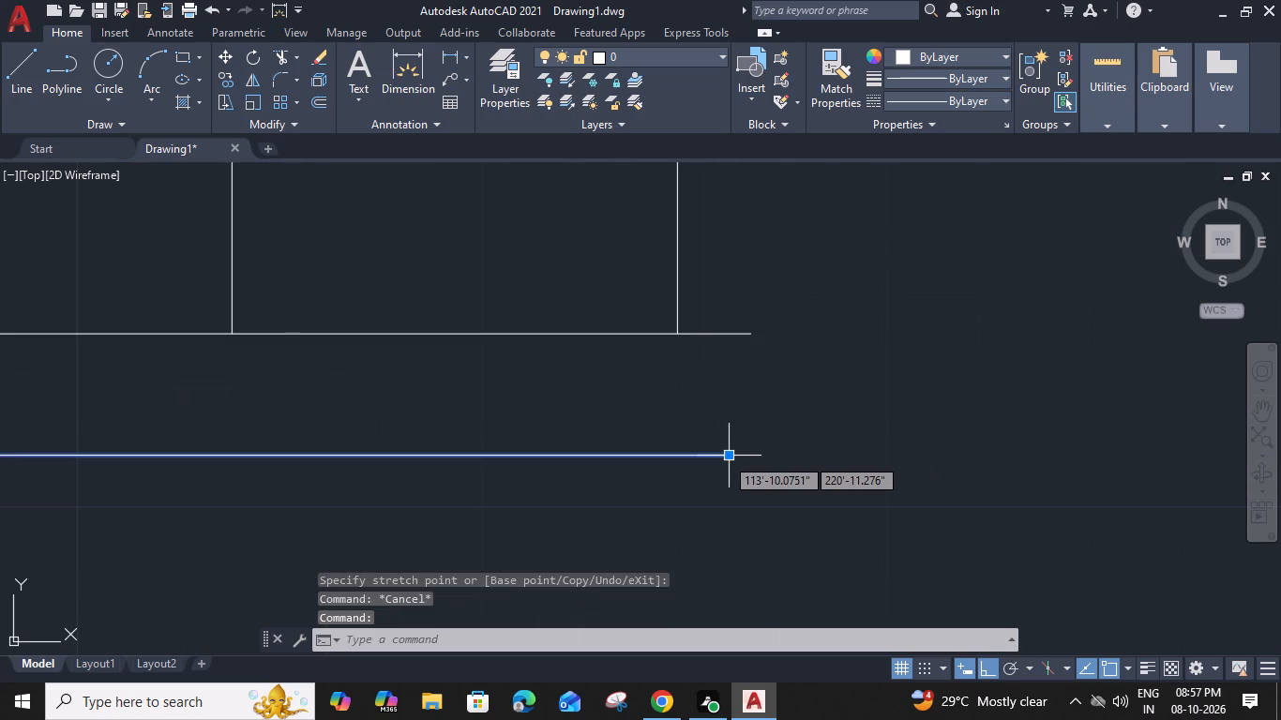
pyautogui.click(750, 457)
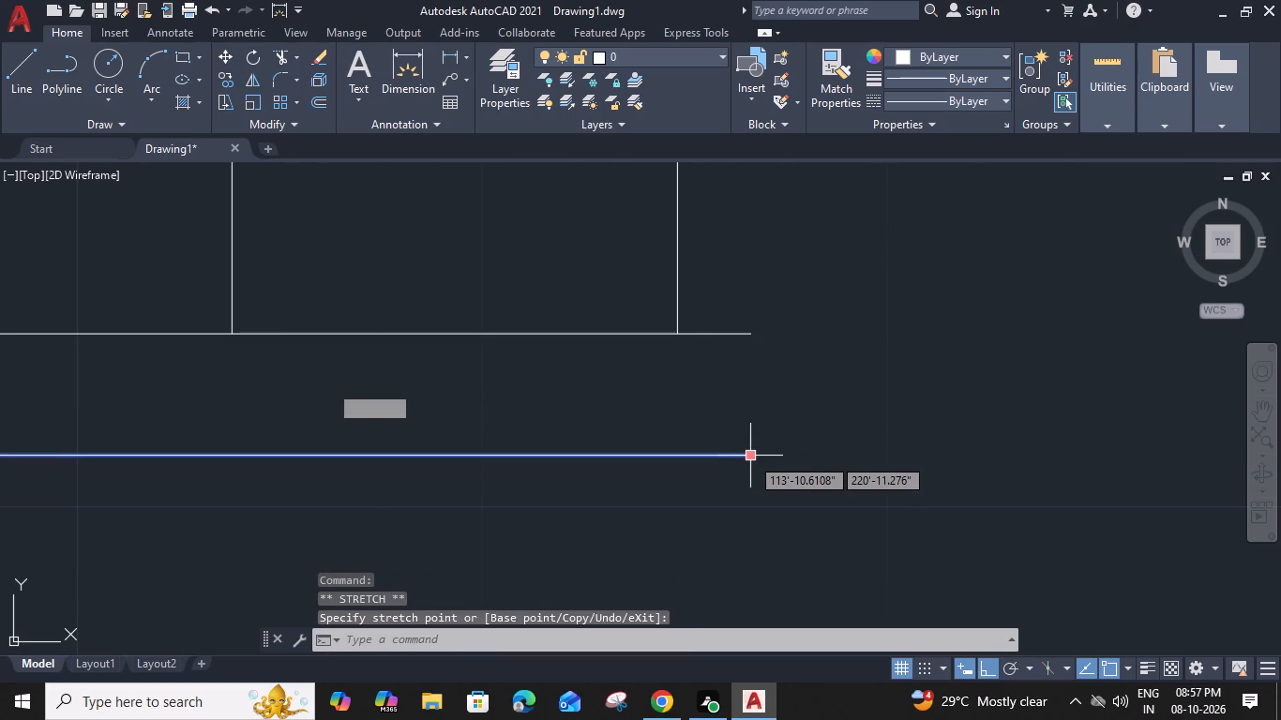
pyautogui.press('Escape')
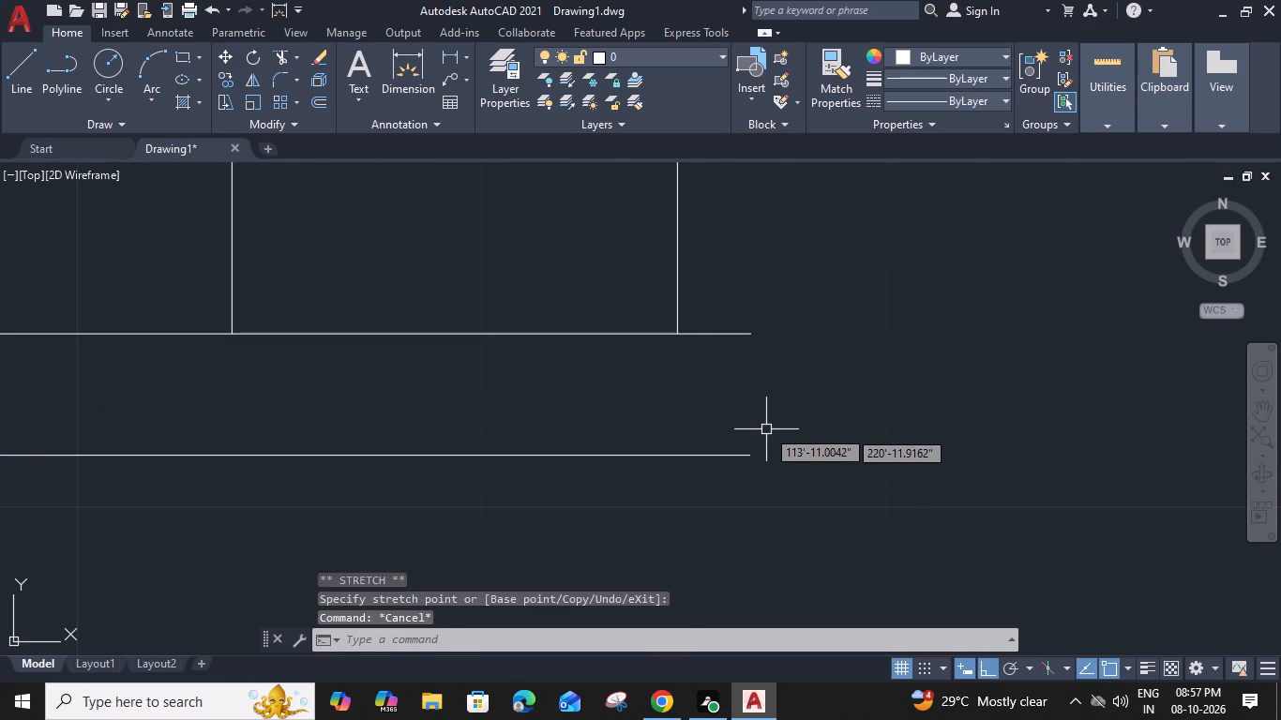
# Draw an outward-bulging arc capping the double line's east end, joining the endpoints of the lower and upper lines.
pyautogui.write('ARC')
pyautogui.press('space')
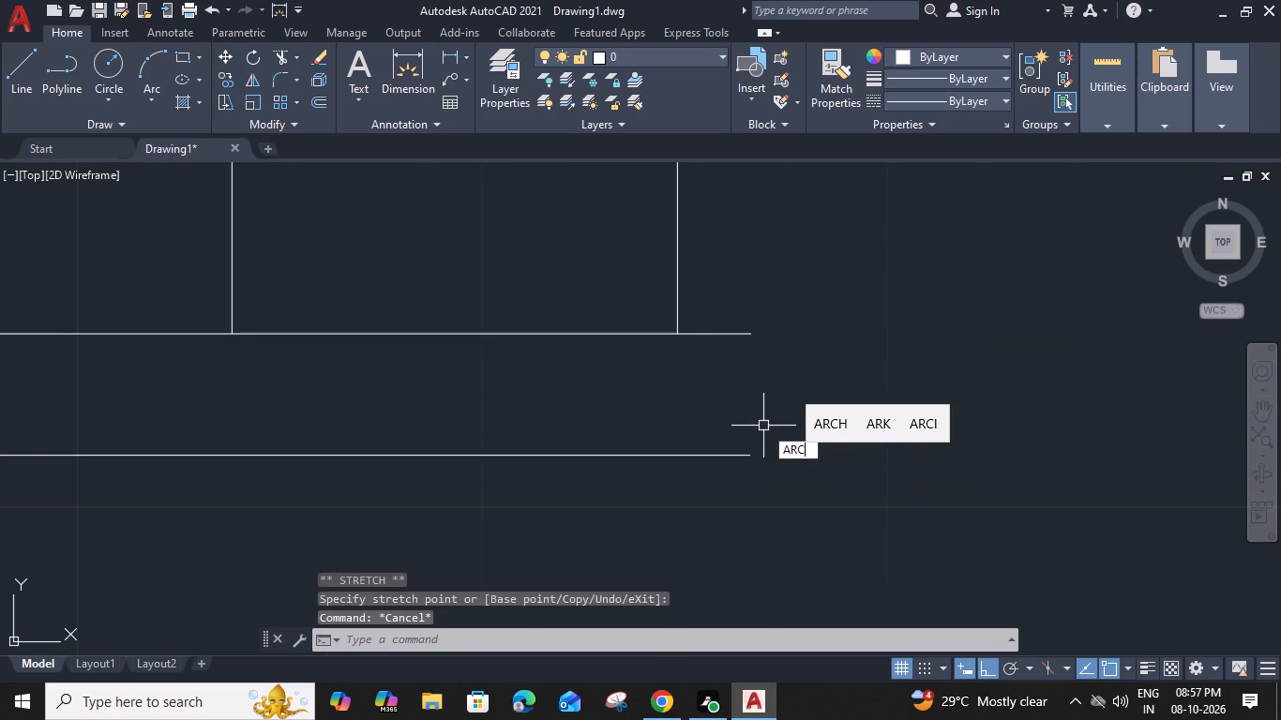
pyautogui.click(746, 456)
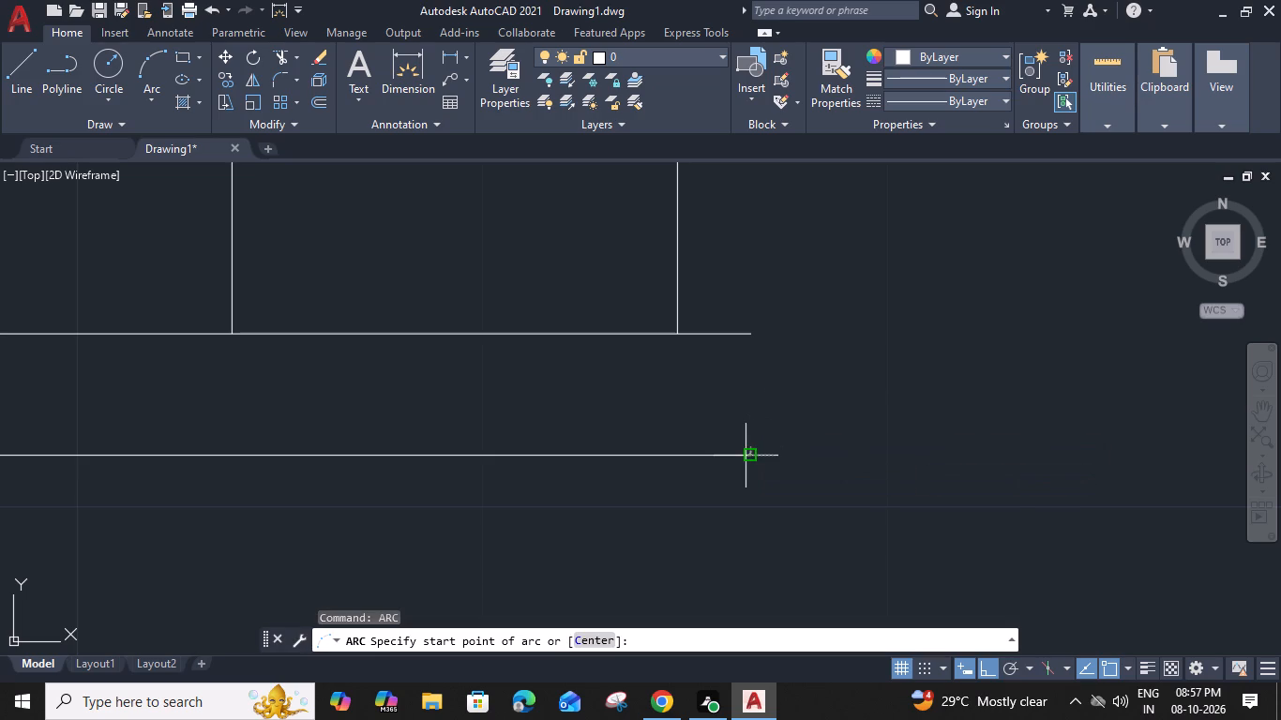
pyautogui.click(749, 397)
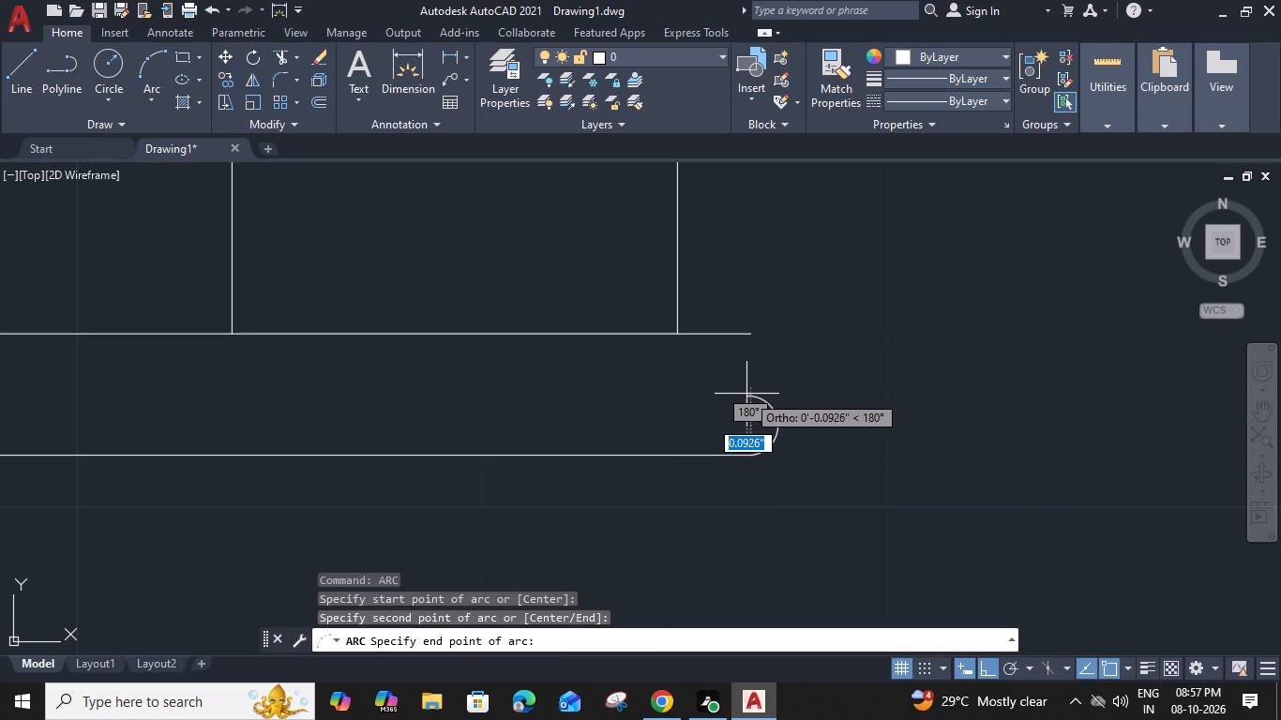
pyautogui.click(746, 394)
pyautogui.click(770, 417)
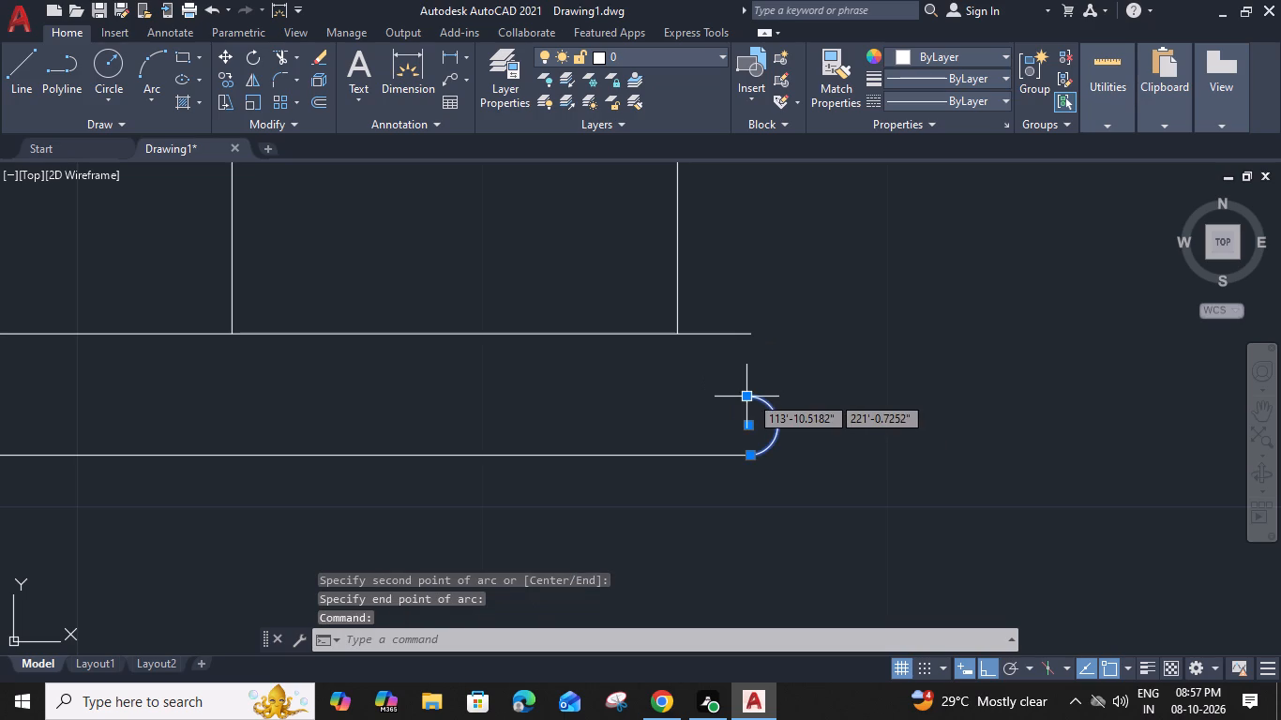
pyautogui.click(749, 395)
pyautogui.click(754, 328)
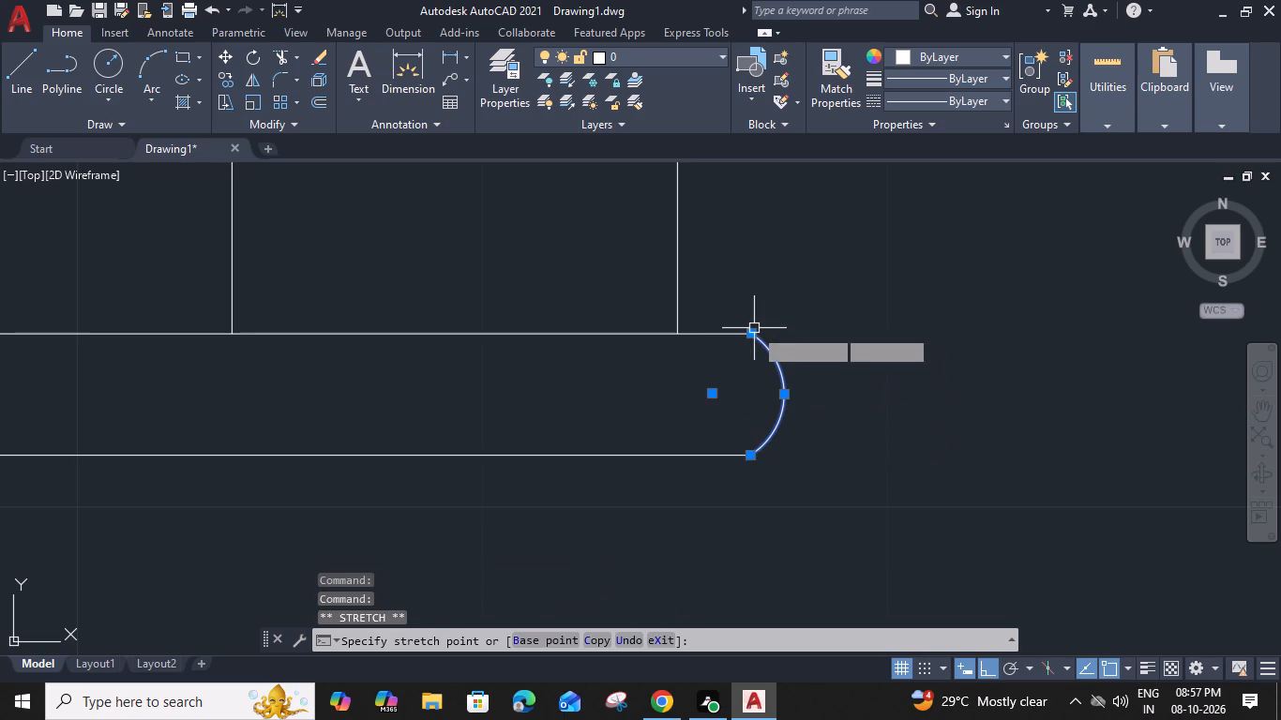
# Adjust the end-cap arc's bulge to a nearly semicircular curve with a radius of about 1.5".
pyautogui.click(788, 391)
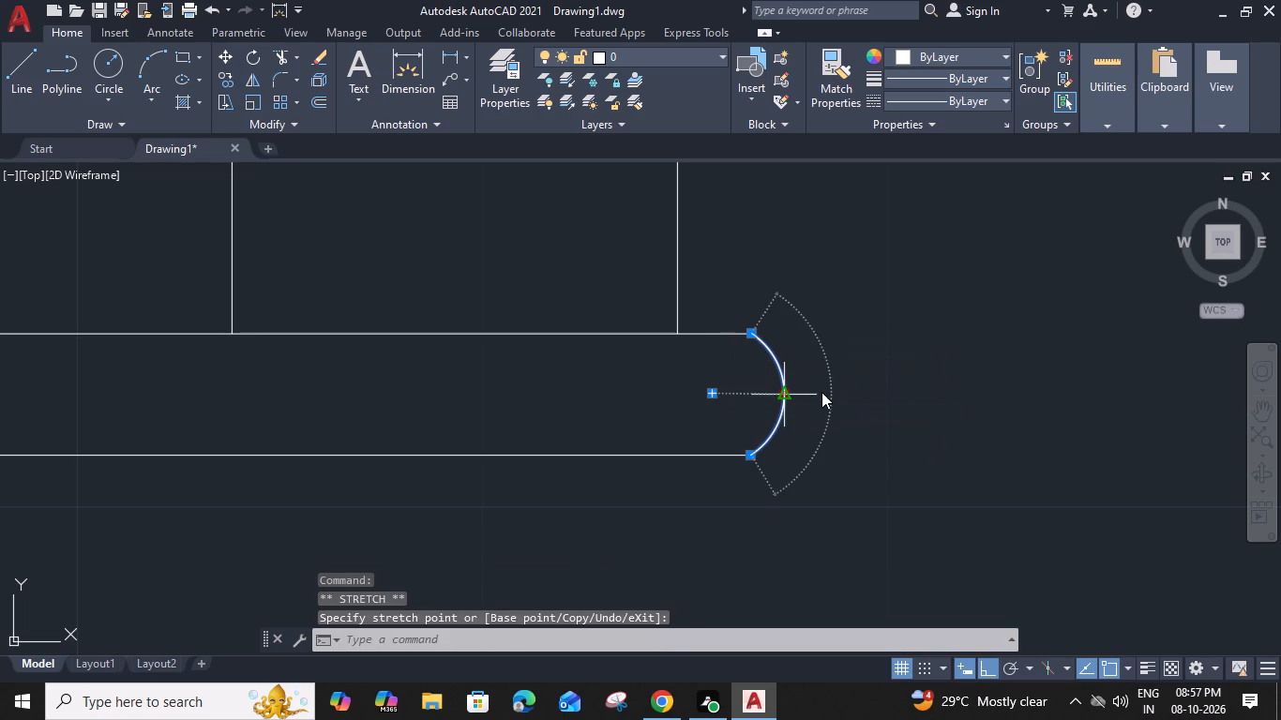
pyautogui.click(824, 392)
pyautogui.press('Escape')
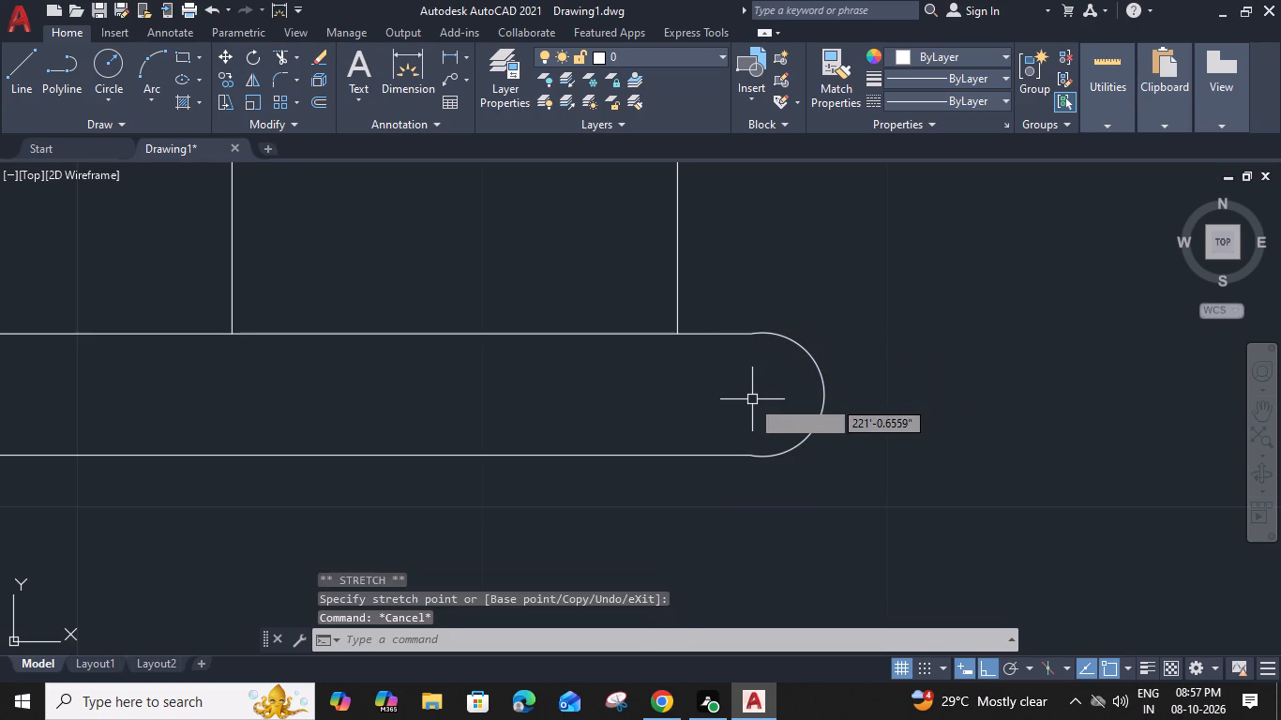
pyautogui.click(821, 404)
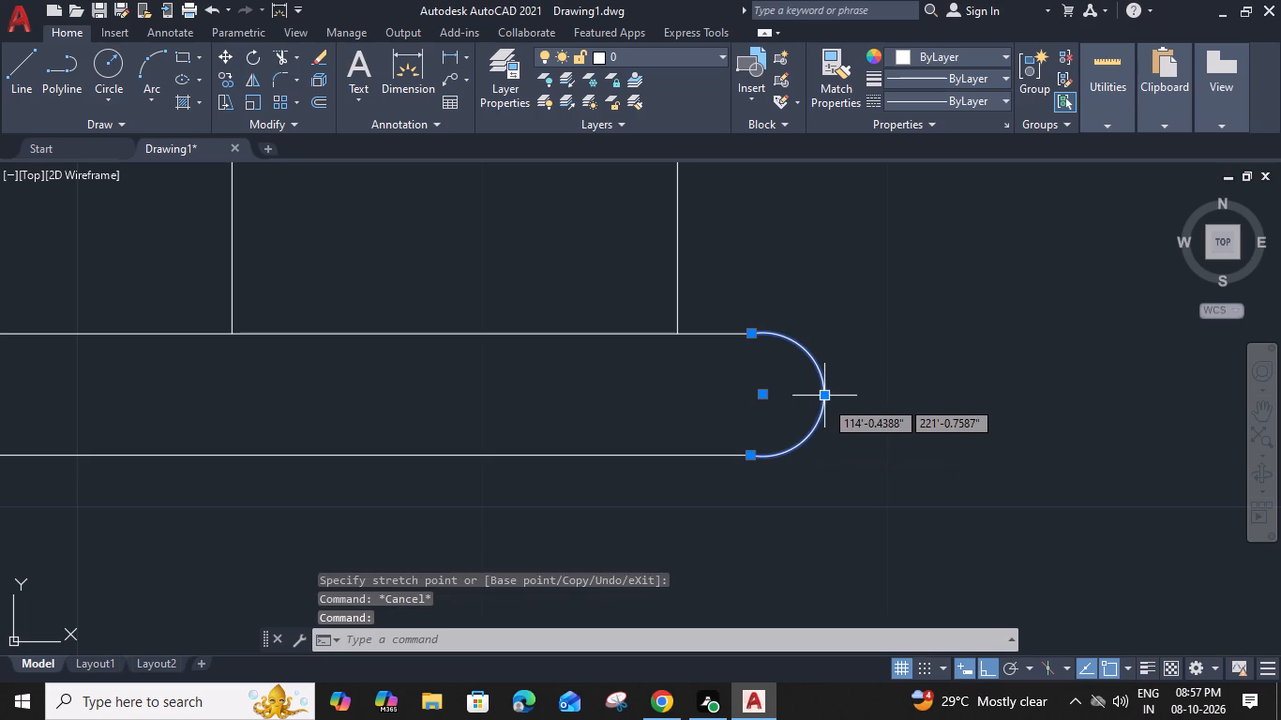
pyautogui.click(824, 399)
pyautogui.click(806, 399)
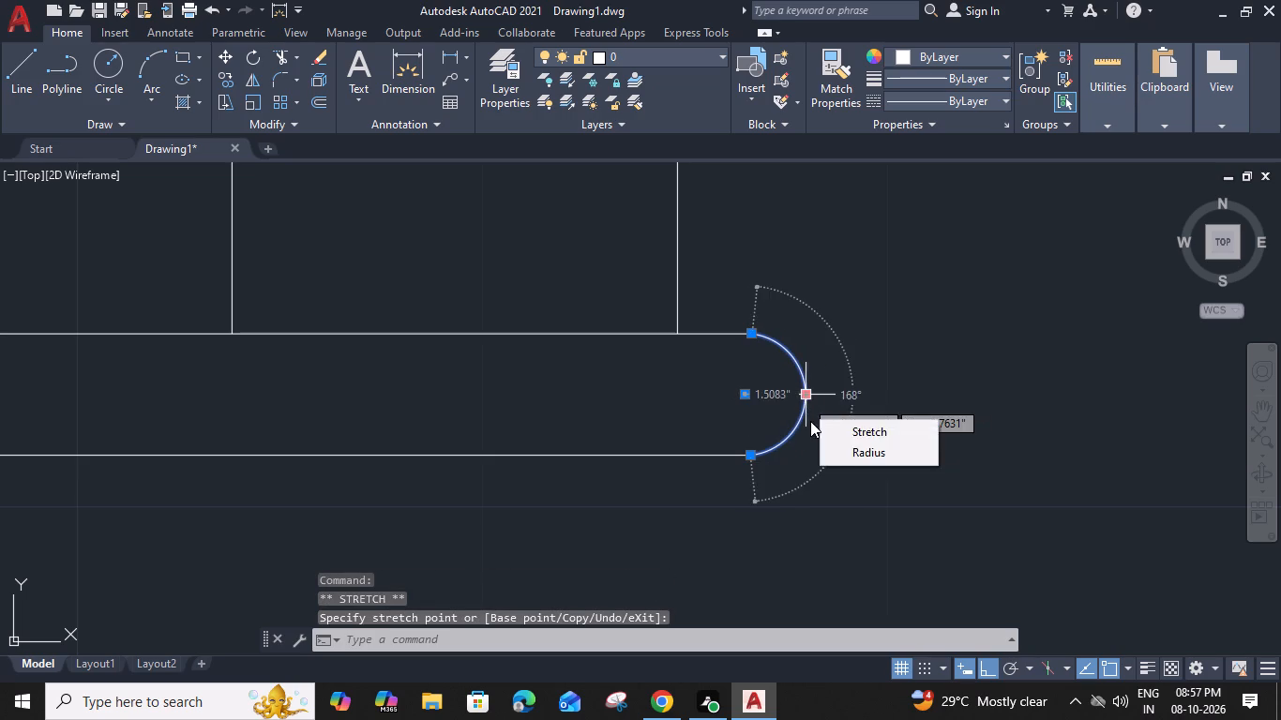
# Offset the stair's easternmost vertical tread line 1" to the east.
pyautogui.press('Escape')
pyautogui.press('Escape')
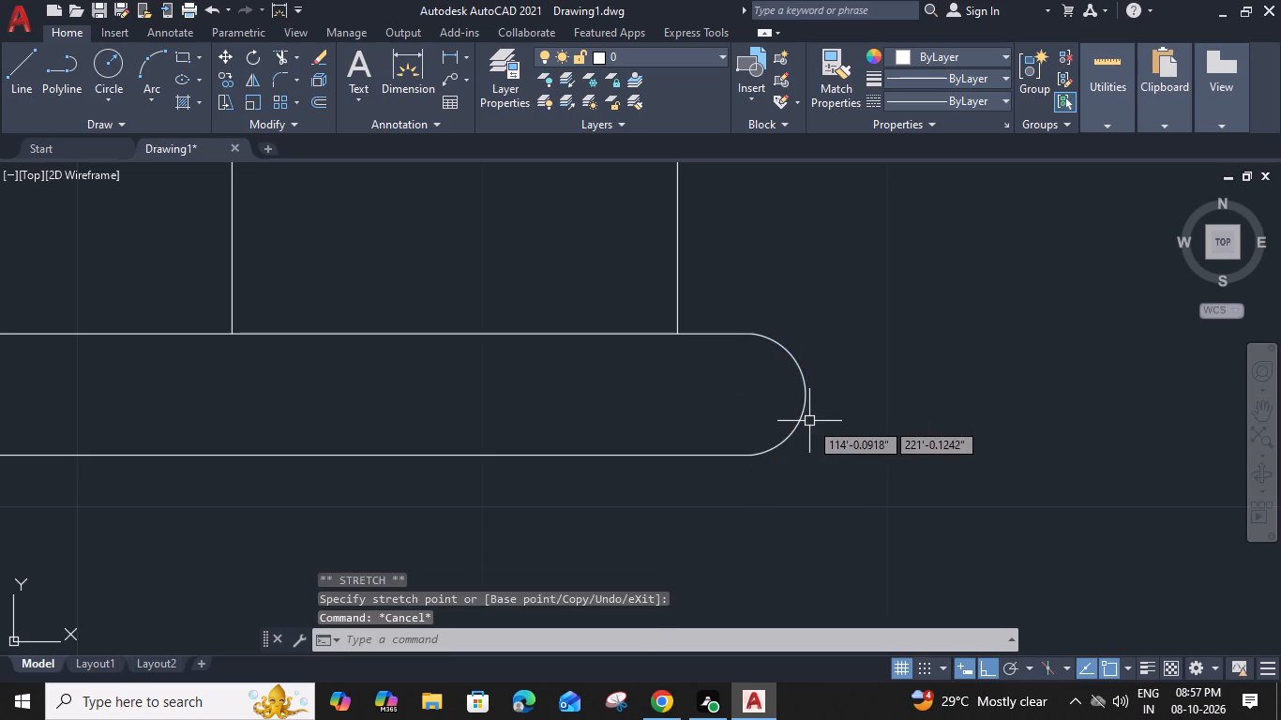
pyautogui.click(804, 409)
pyautogui.press('Escape')
pyautogui.scroll(-3, 803, 409)
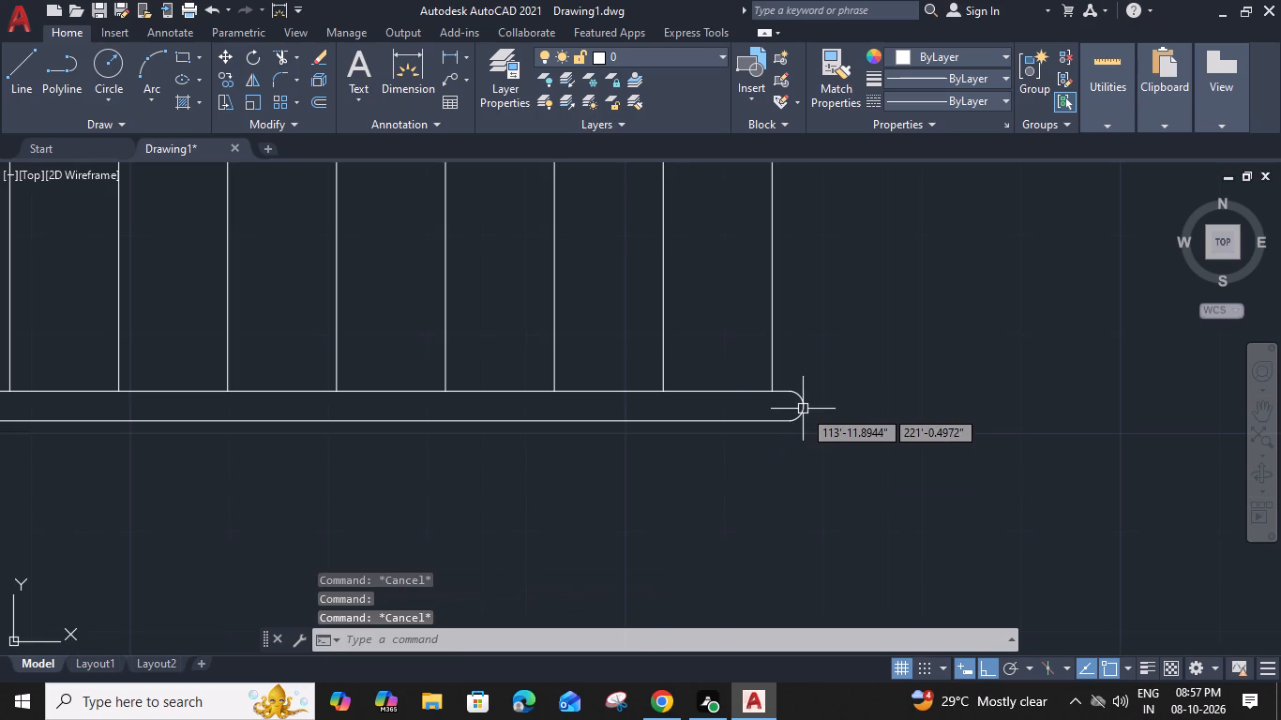
pyautogui.click(767, 320)
pyautogui.click(776, 329)
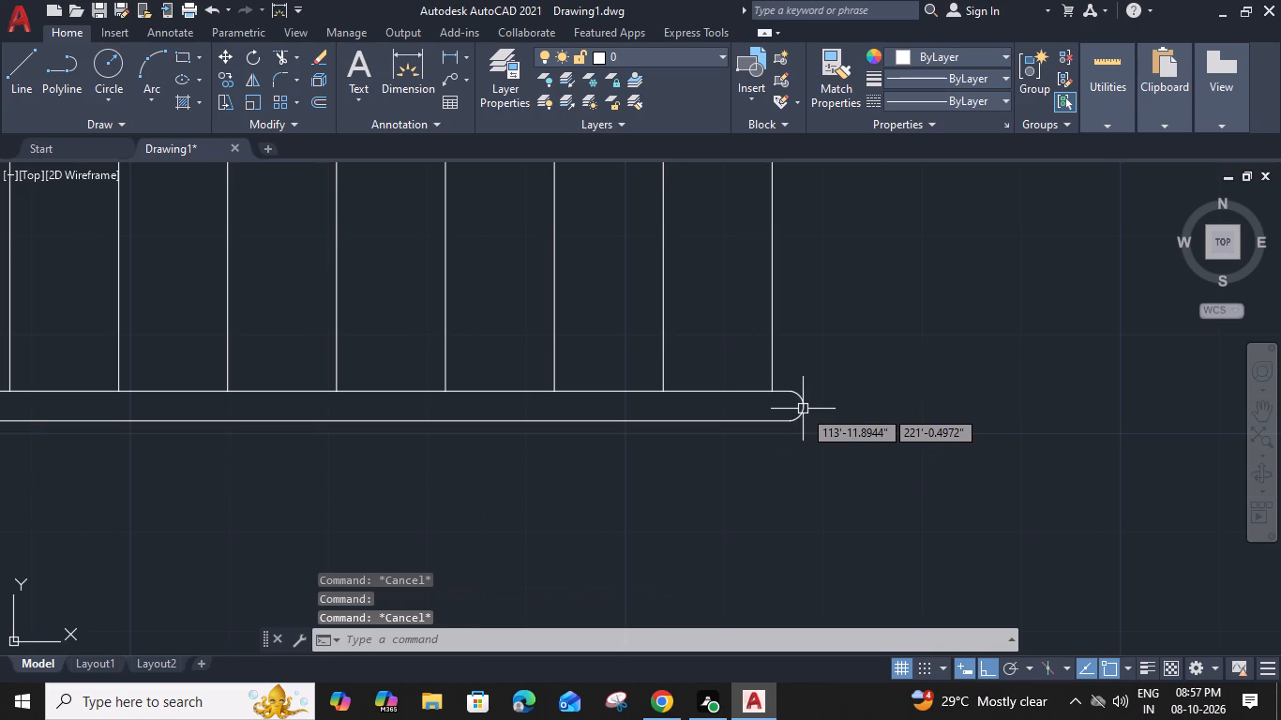
pyautogui.click(771, 331)
pyautogui.write('O 1')
pyautogui.hotkey('shift', '"')
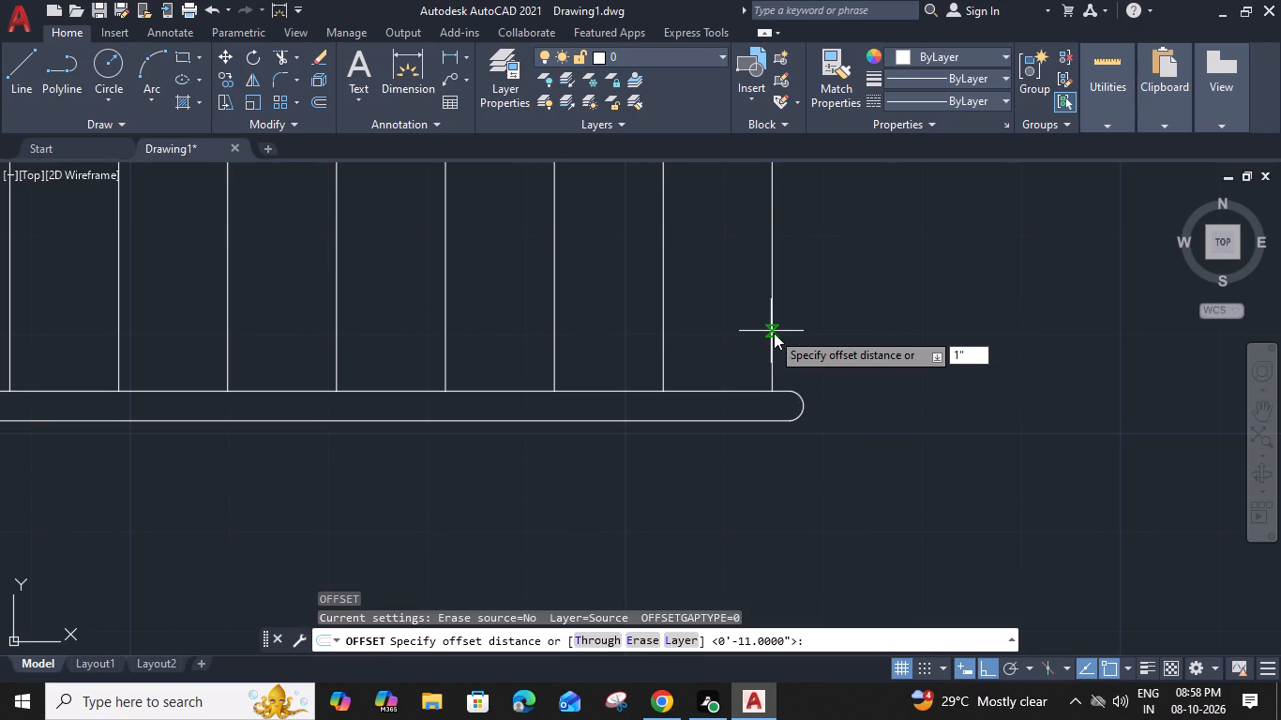
pyautogui.press('space')
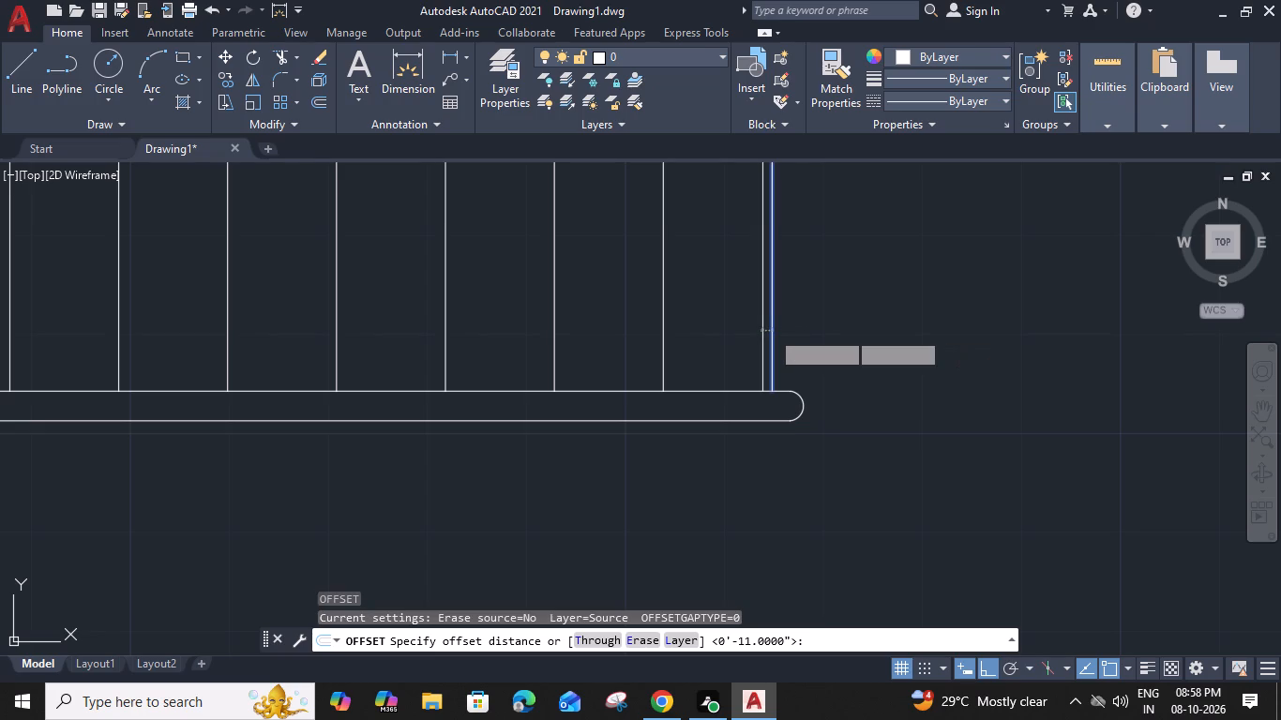
pyautogui.click(806, 337)
pyautogui.press('Escape')
# Change the linetype of the offset line just east of the last tread line to a dashed ACAD linetype.
pyautogui.click(782, 325)
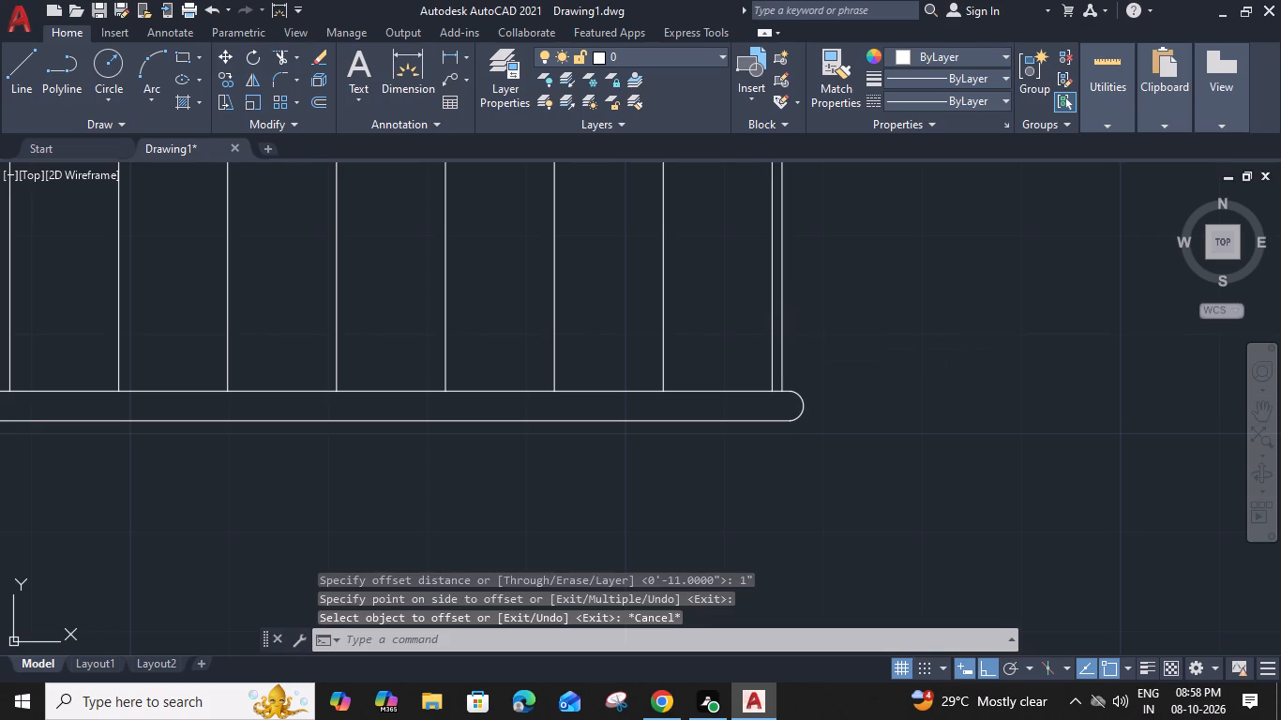
pyautogui.click(1007, 95)
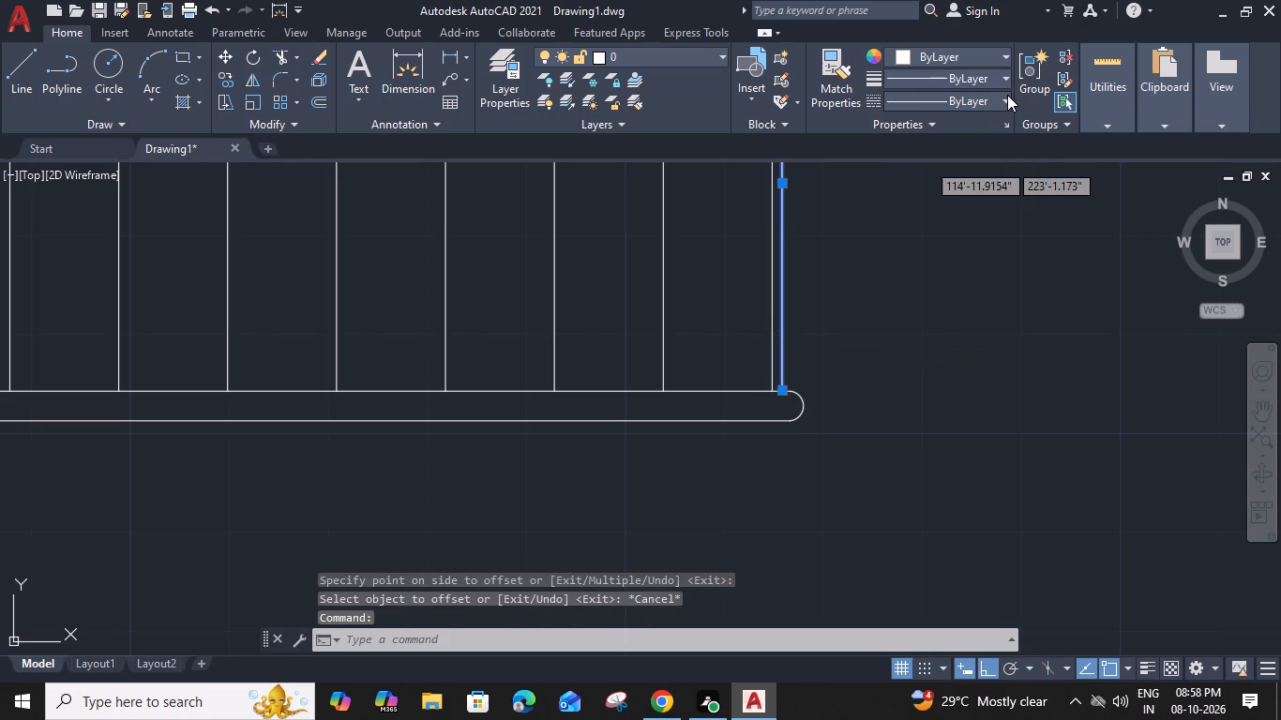
pyautogui.click(975, 169)
pyautogui.press('Escape')
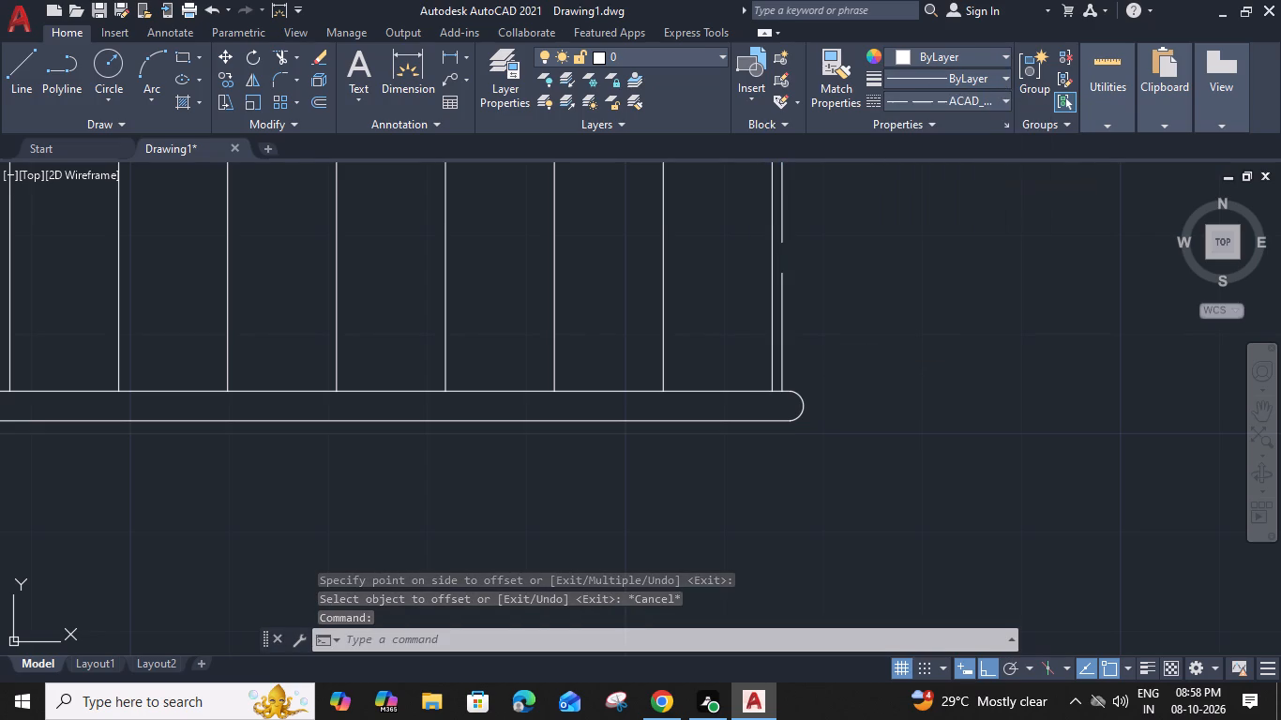
# Offset the dashed line 11" west three times in succession, placing one beside each of the next three tread lines.
pyautogui.click(784, 308)
pyautogui.write('O')
pyautogui.press('space')
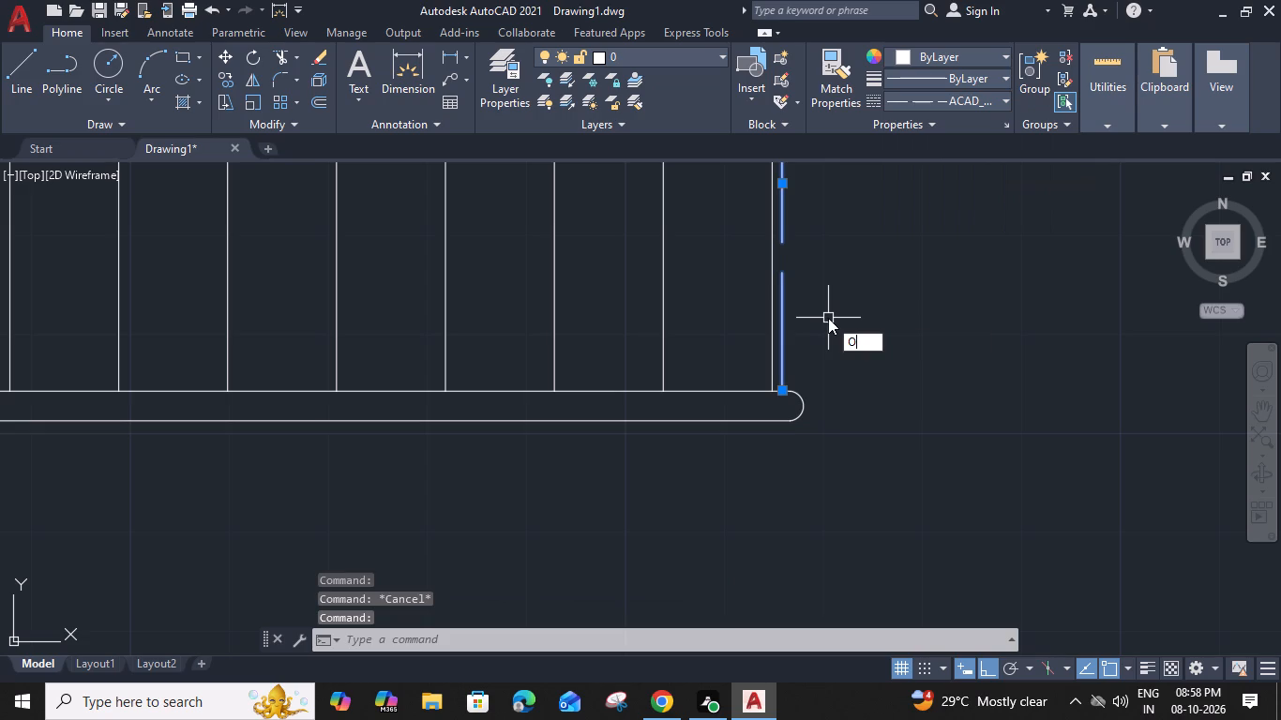
pyautogui.press('1')
pyautogui.press('1')
pyautogui.hotkey('shift', '"')
pyautogui.press('Return')
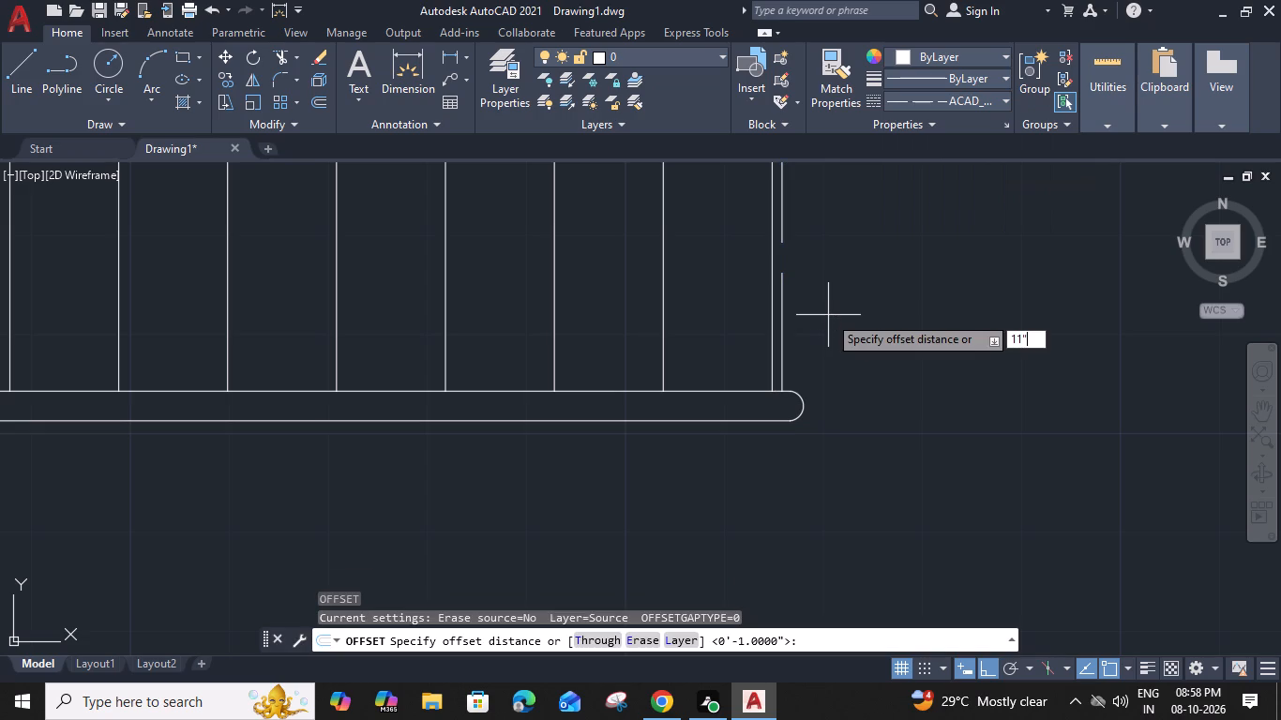
pyautogui.click(610, 312)
pyautogui.click(675, 312)
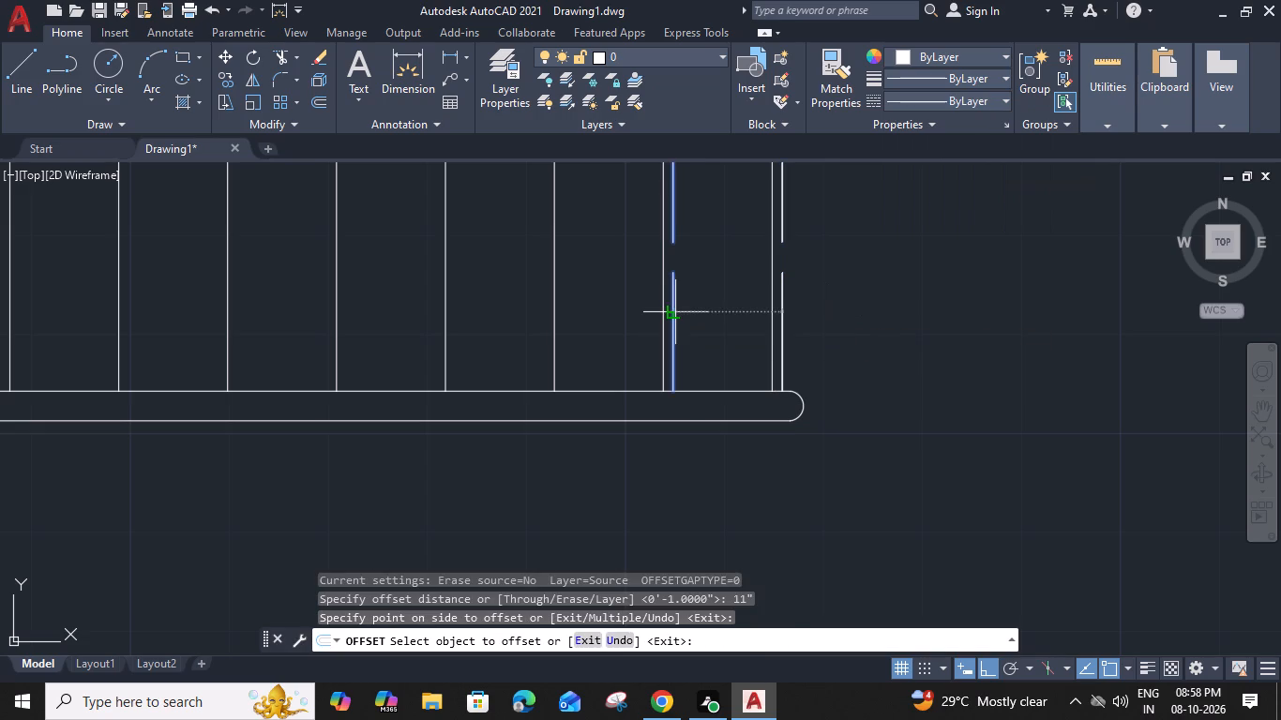
pyautogui.click(575, 320)
pyautogui.click(564, 317)
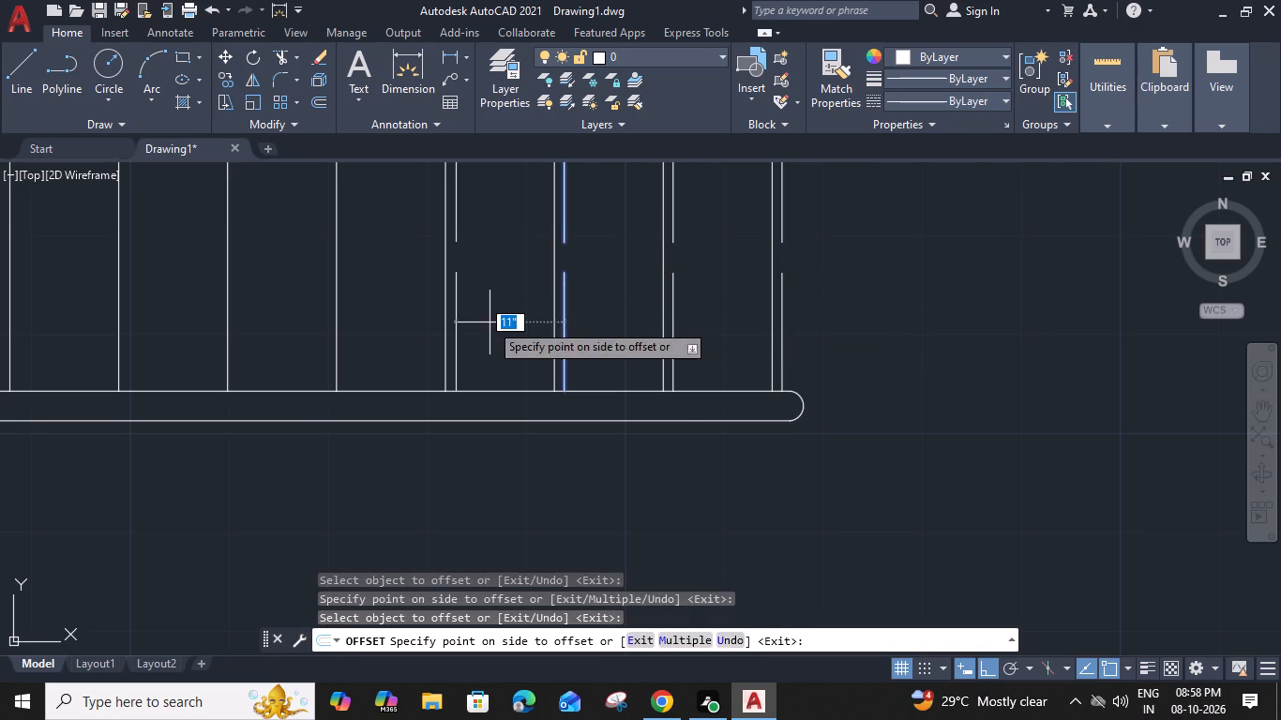
pyautogui.click(490, 322)
# Continue the 11" westward offsets from the latest dashed line, adding four more copies beside the middle tread lines.
pyautogui.moveTo(493, 324); pyautogui.dragTo(691, 355, button='middle')
pyautogui.click(651, 359)
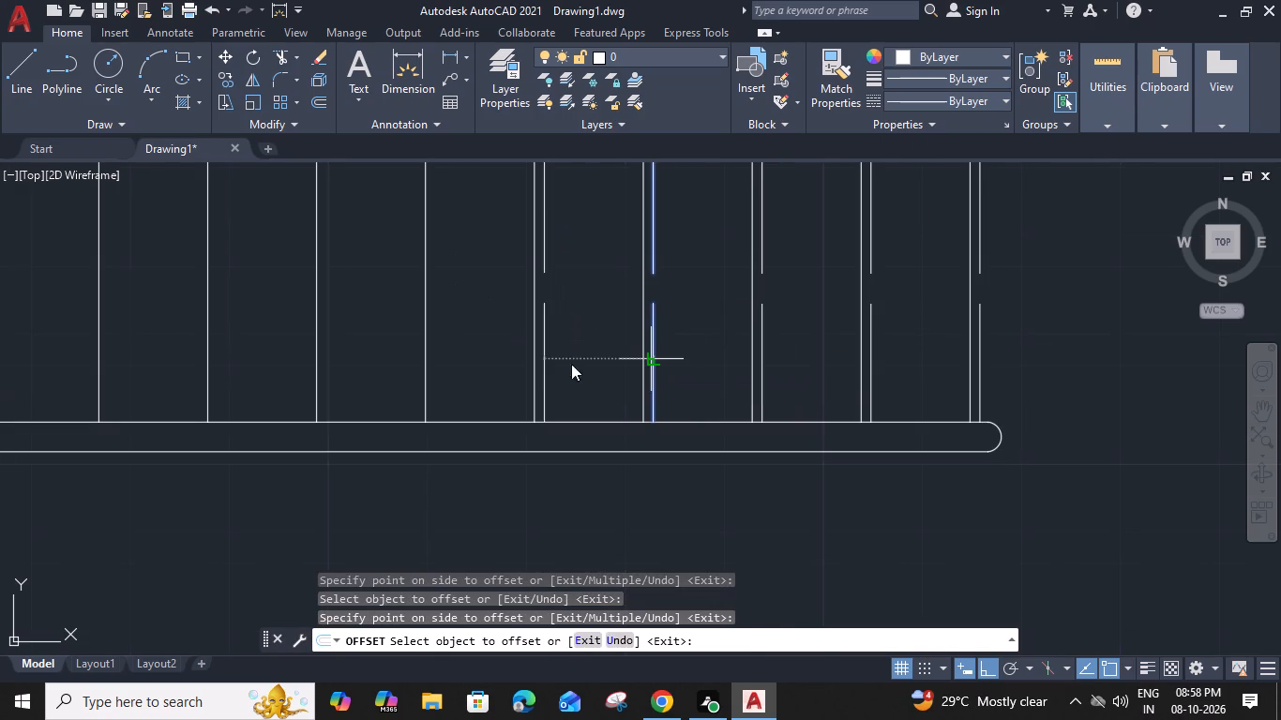
pyautogui.click(554, 365)
pyautogui.moveTo(554, 365); pyautogui.dragTo(776, 397, button='middle')
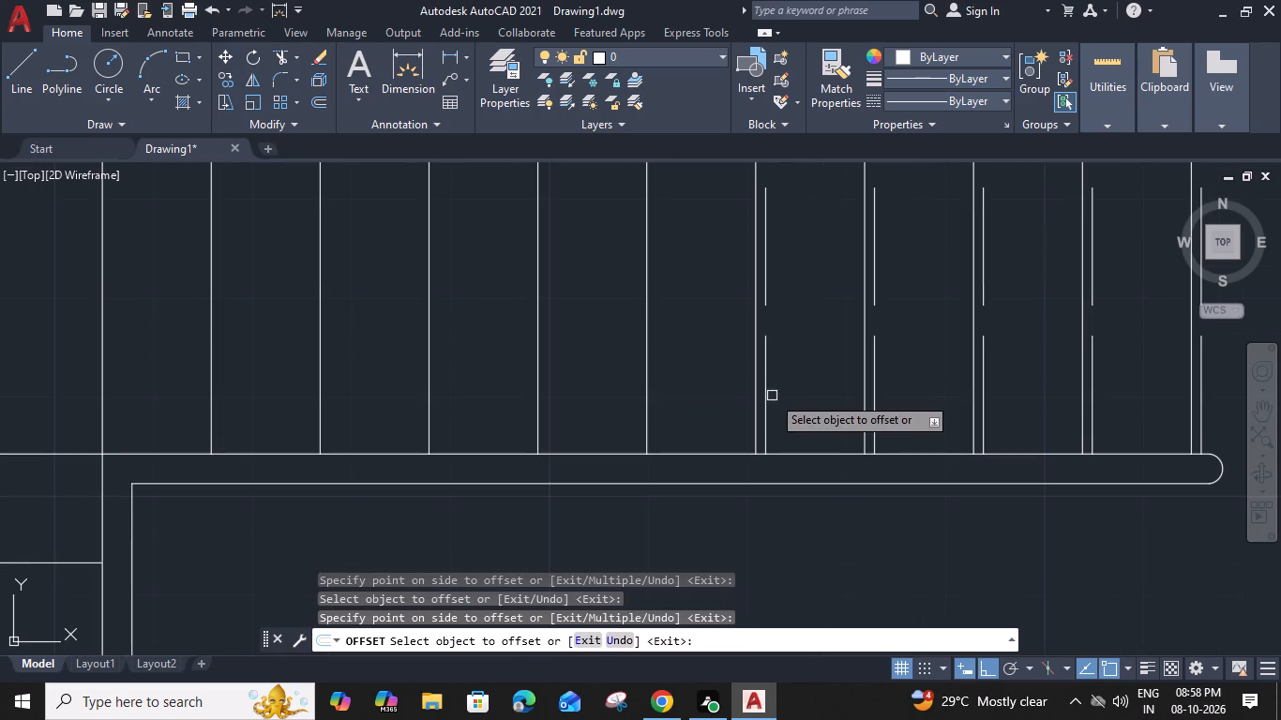
pyautogui.click(764, 390)
pyautogui.click(678, 389)
pyautogui.click(658, 385)
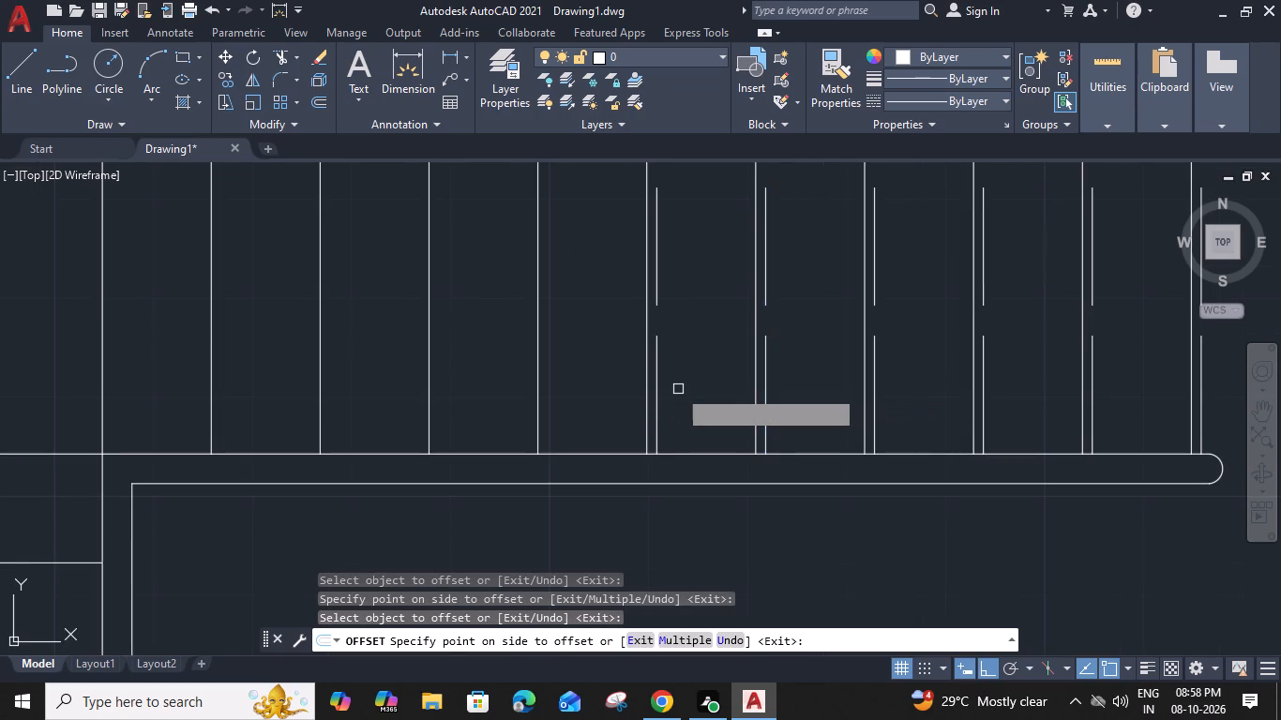
pyautogui.click(582, 385)
pyautogui.moveTo(572, 384); pyautogui.dragTo(738, 390, button='middle')
pyautogui.click(715, 393)
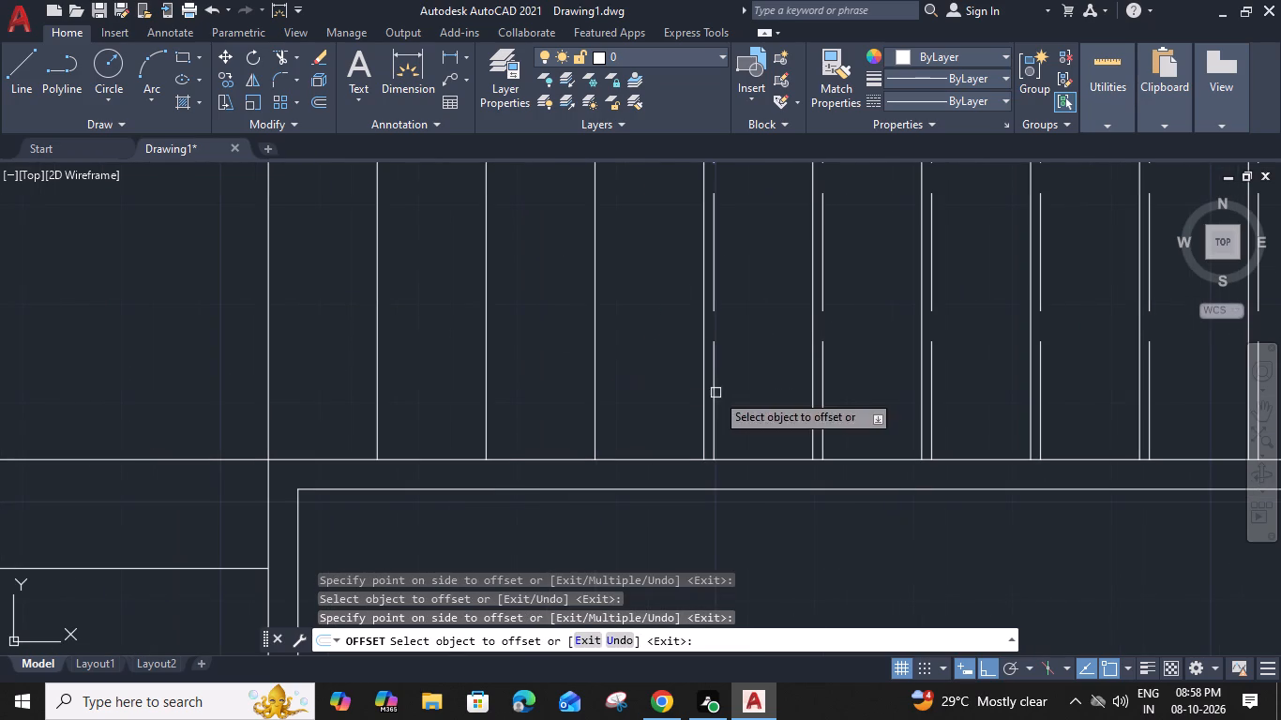
pyautogui.click(604, 395)
# Offset the dashed line 11" west three more times, up to the westernmost vertical tread line of the flight.
pyautogui.click(604, 395)
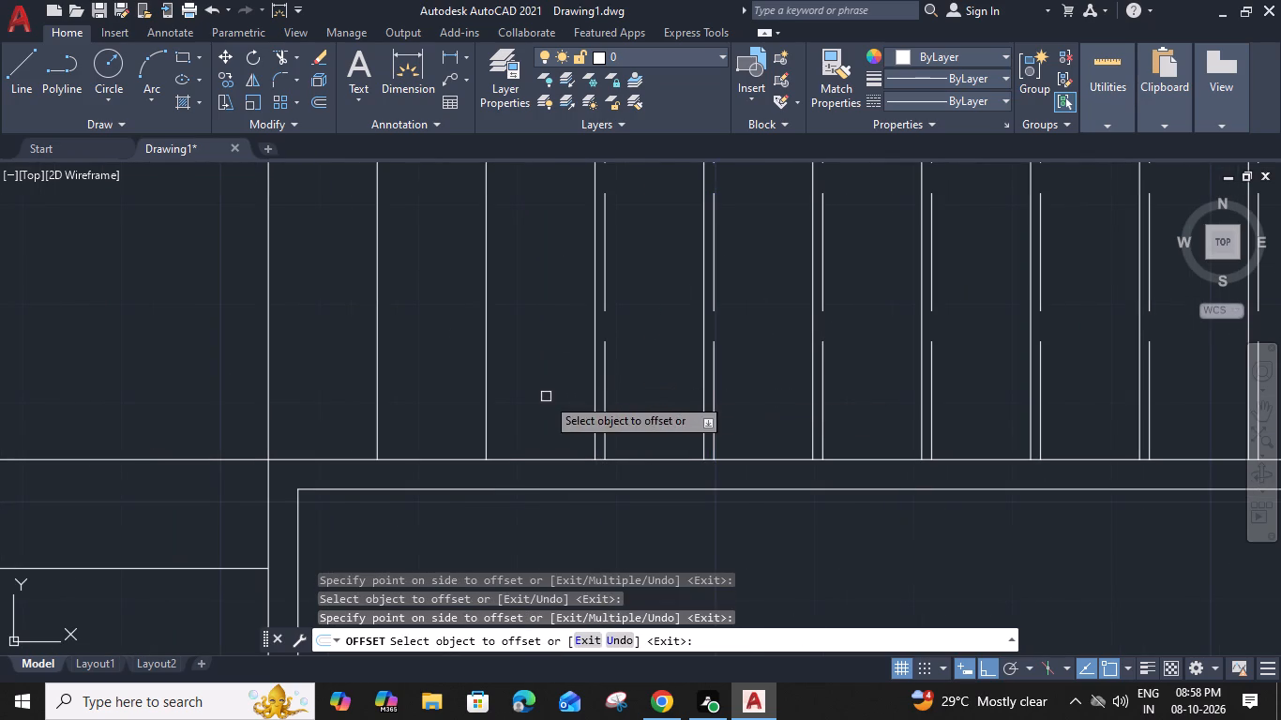
pyautogui.click(606, 393)
pyautogui.click(503, 393)
pyautogui.moveTo(503, 393); pyautogui.dragTo(687, 390, button='middle')
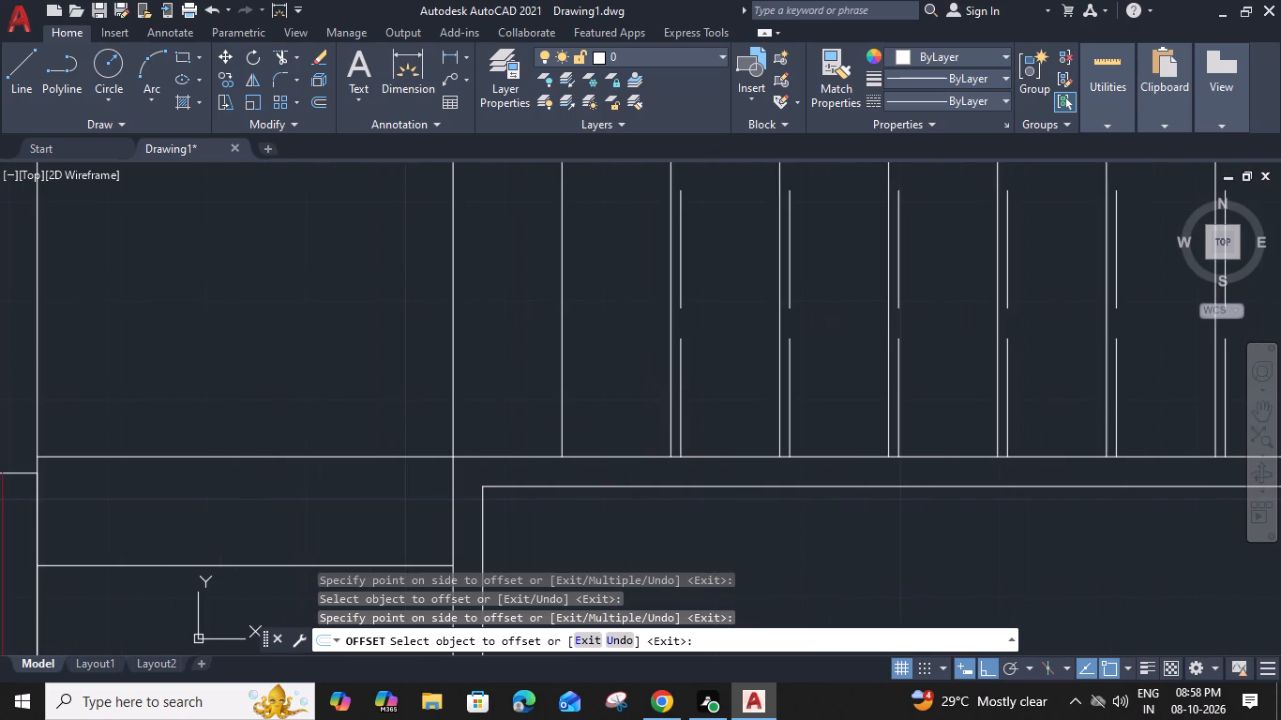
pyautogui.click(687, 390)
pyautogui.click(683, 389)
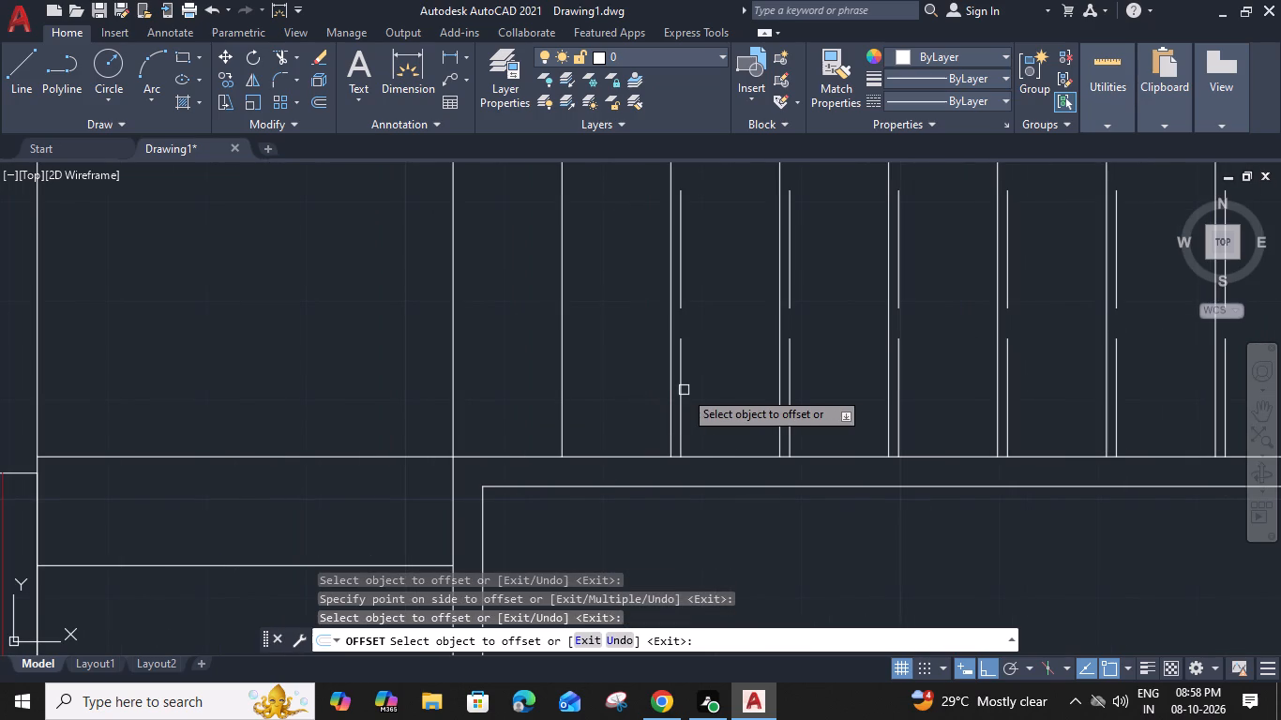
pyautogui.click(587, 390)
pyautogui.click(572, 391)
pyautogui.click(506, 392)
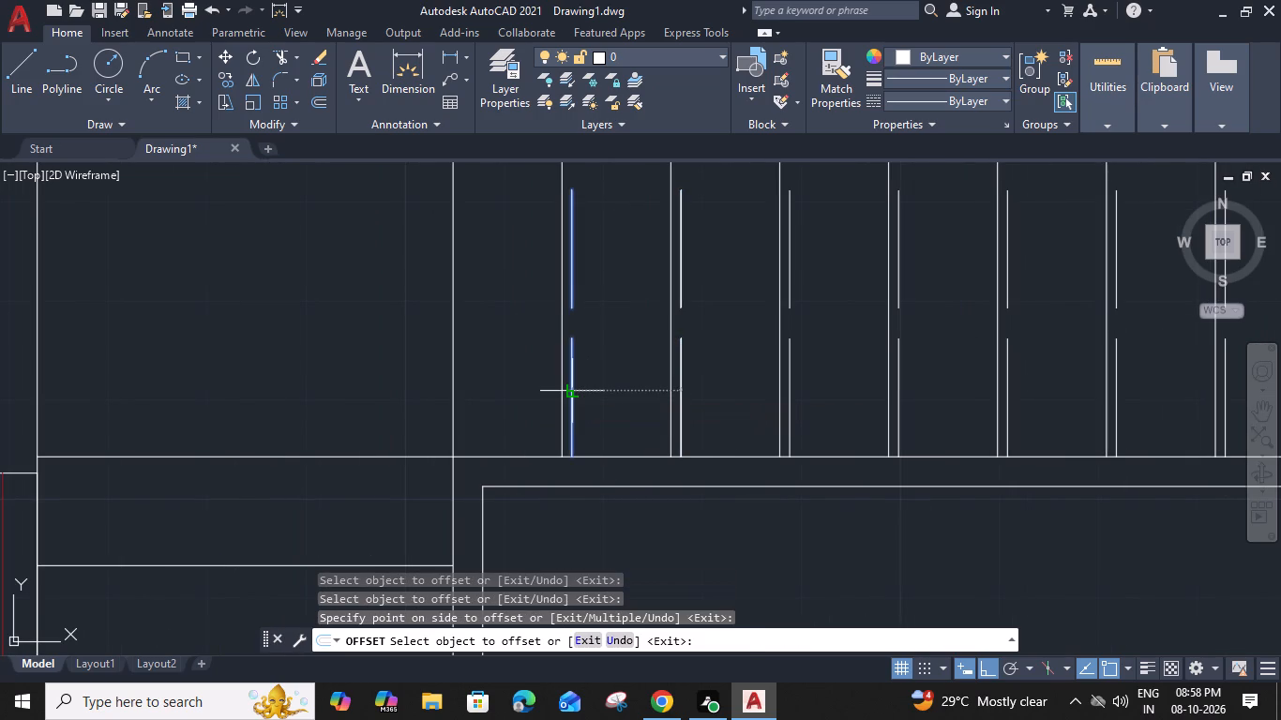
pyautogui.moveTo(478, 391); pyautogui.dragTo(682, 402, button='middle')
pyautogui.press('Escape')
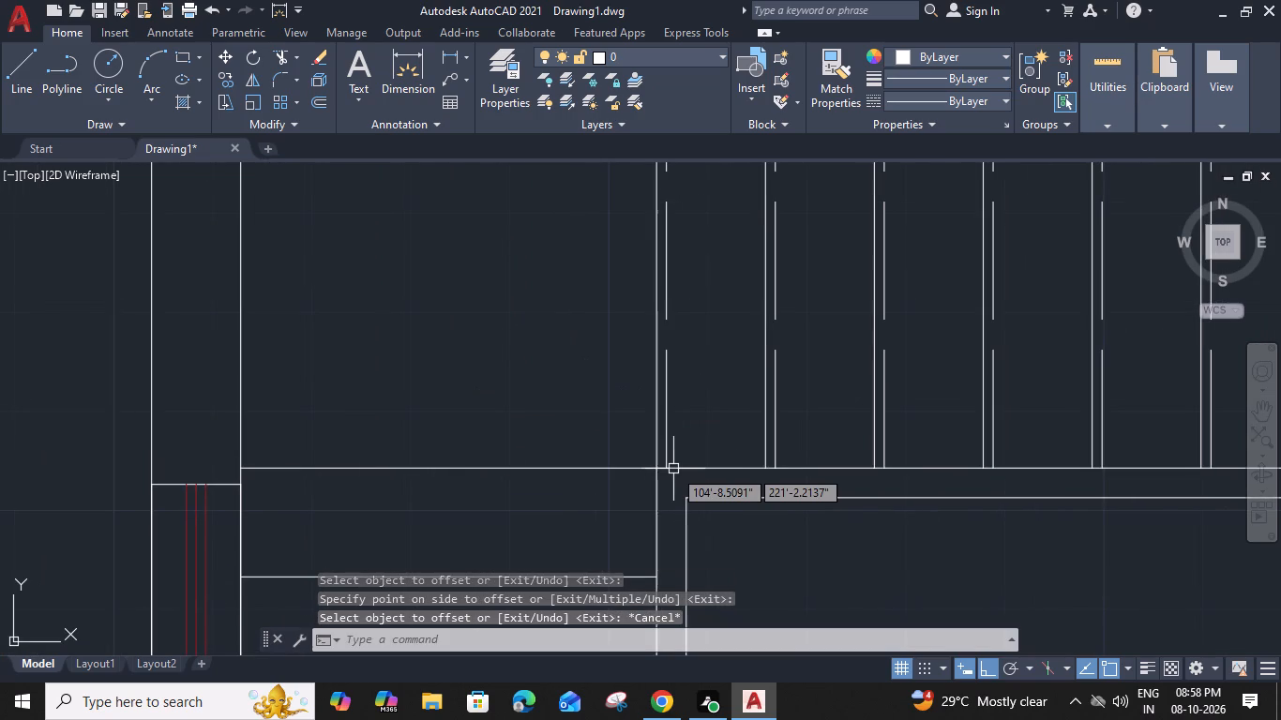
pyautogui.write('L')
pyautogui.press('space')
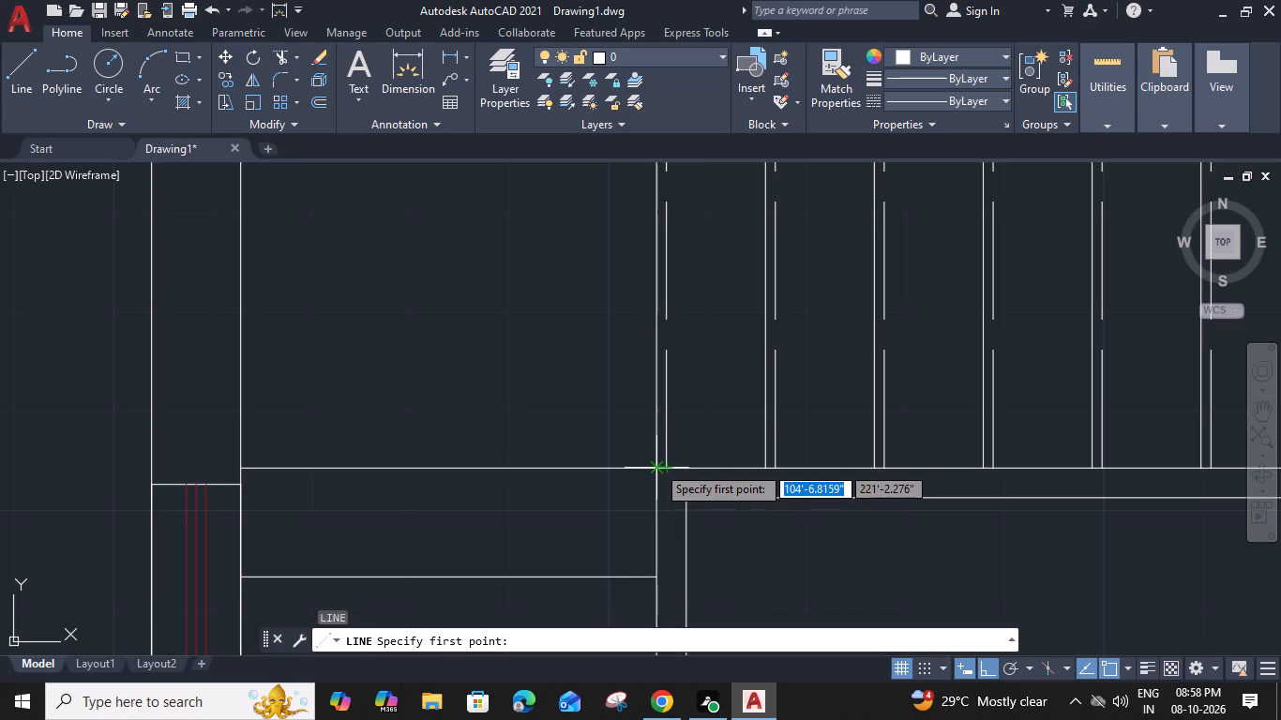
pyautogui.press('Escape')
# Offset the northernmost horizontal tread line, just west of the vertical treads, 1" to the north.
pyautogui.click(578, 472)
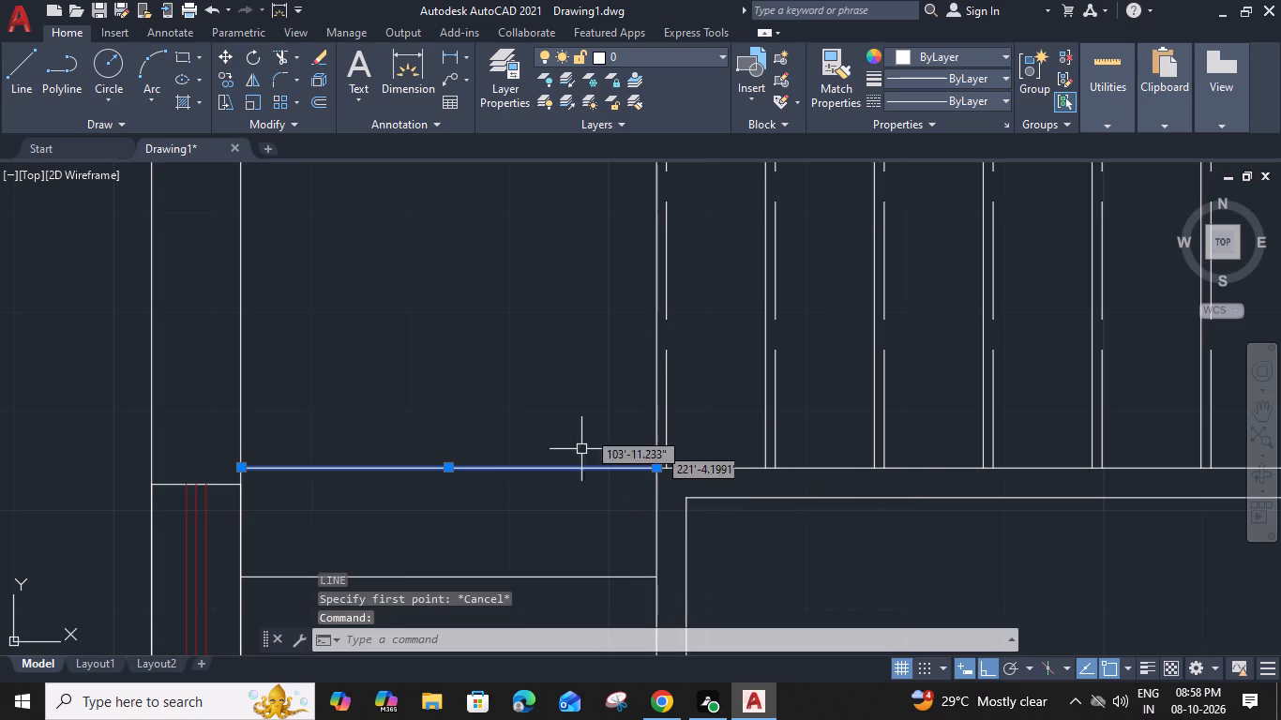
pyautogui.write('O 1')
pyautogui.hotkey('shift', '"')
pyautogui.press('Return')
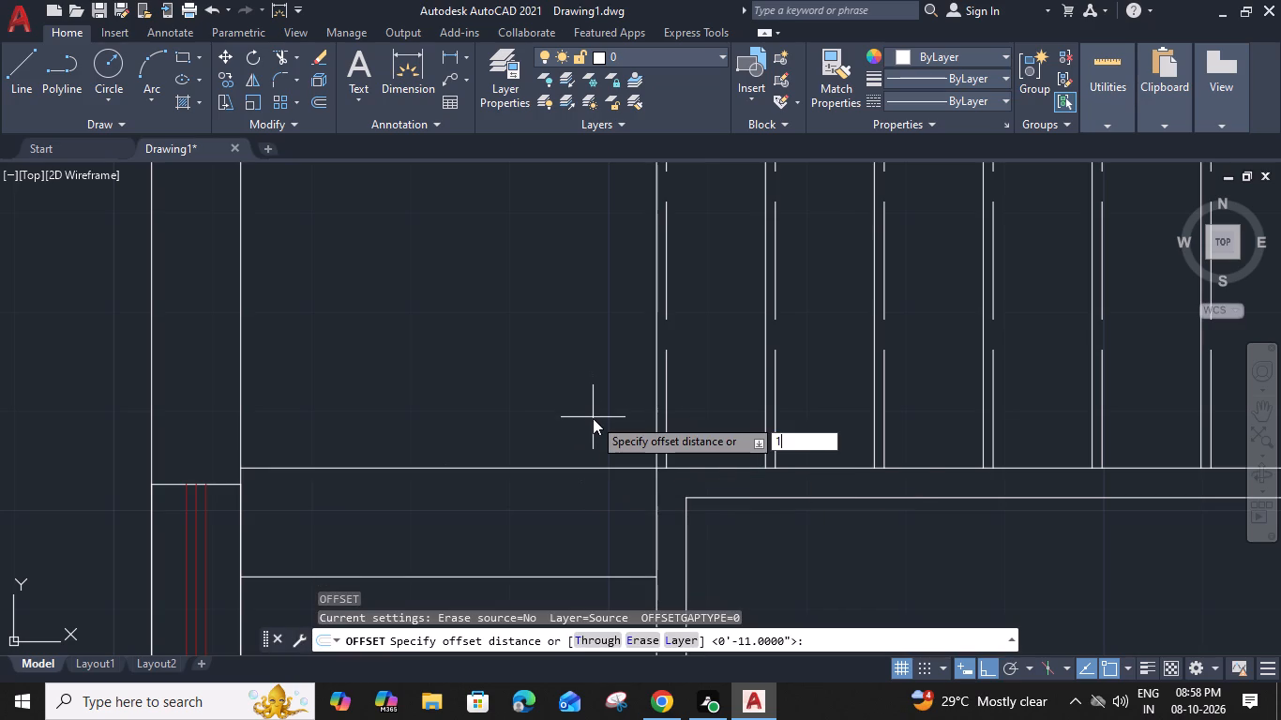
pyautogui.click(598, 404)
pyautogui.press('Escape')
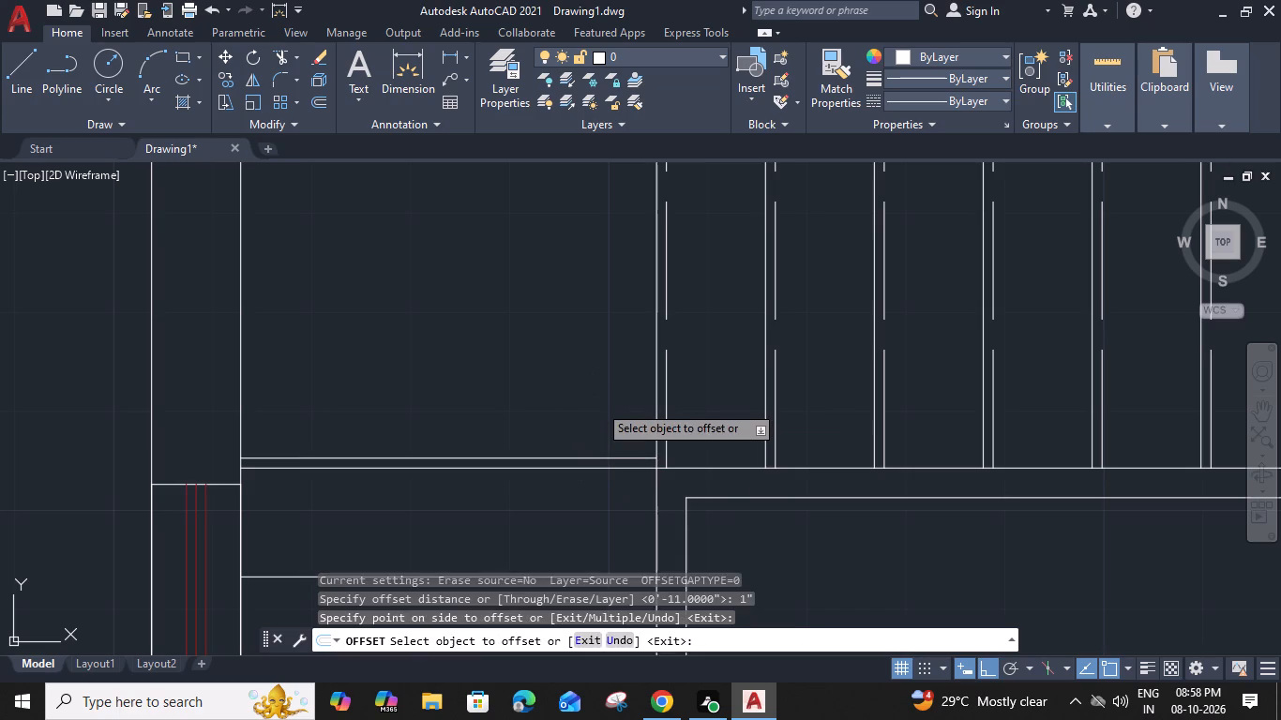
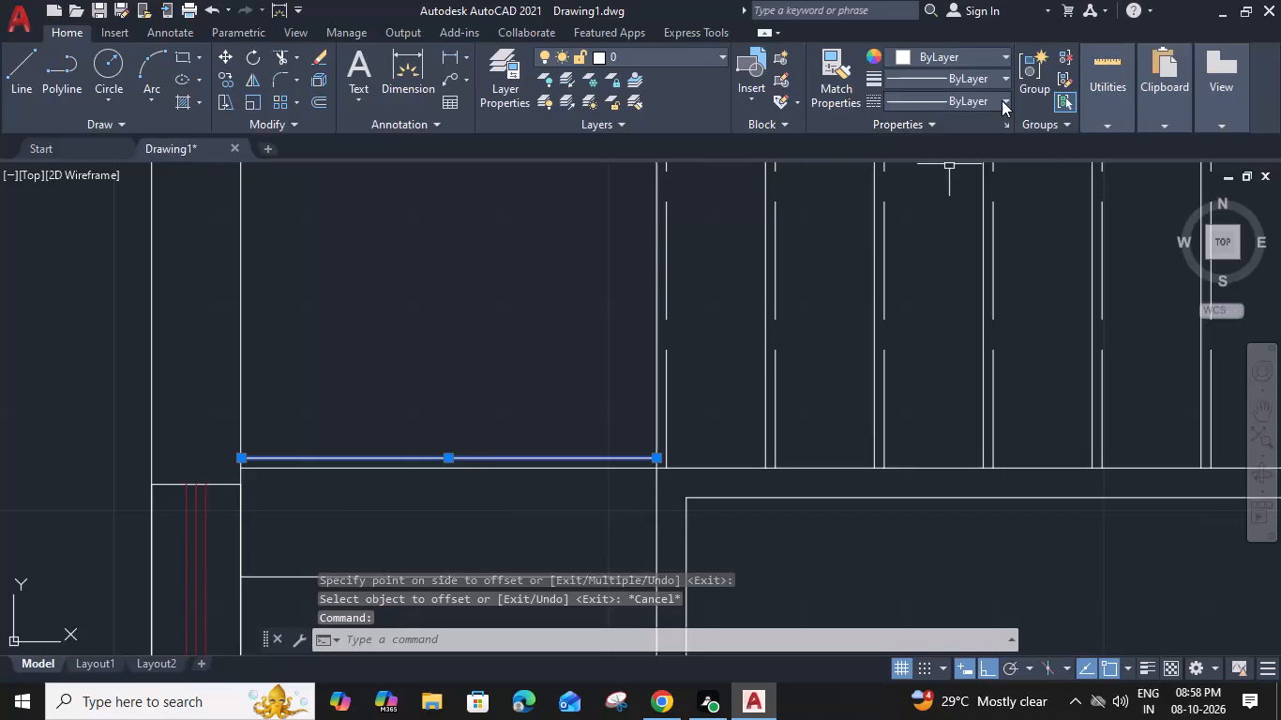
# Change the linetype of the new horizontal nosing line to ACAD_ISO02W100.
pyautogui.click(990, 175)
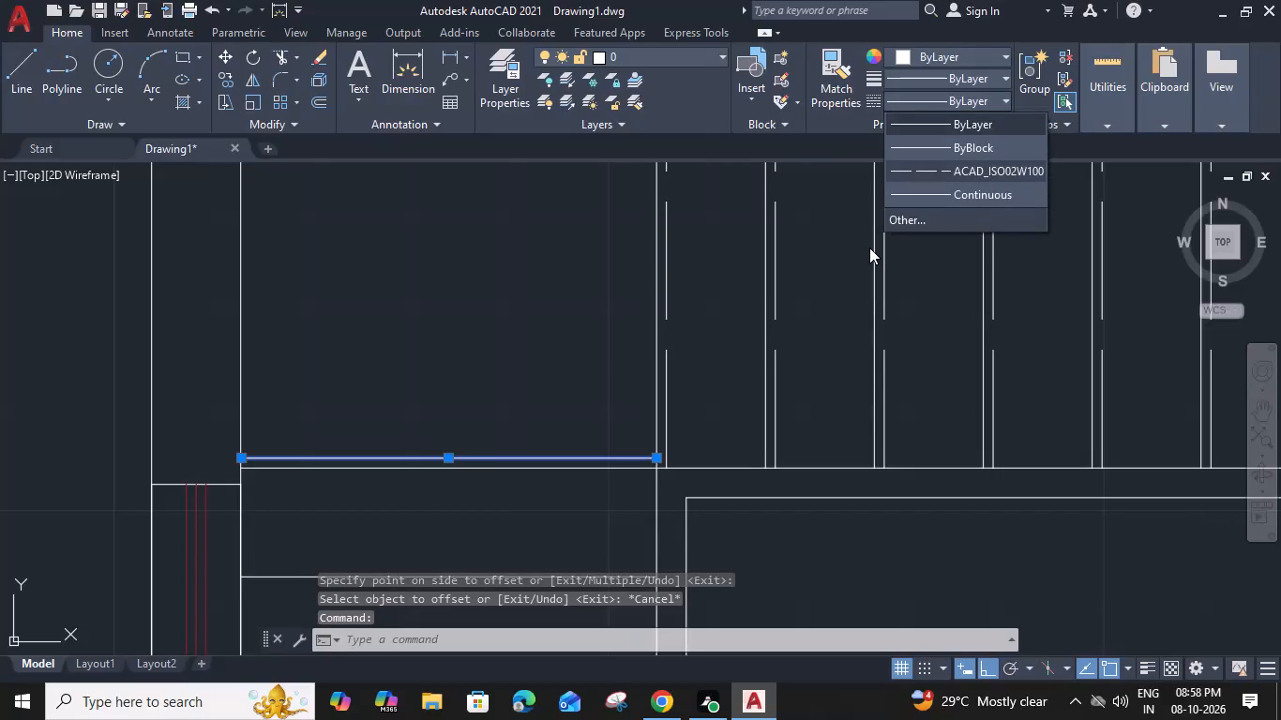
pyautogui.press('Escape')
# Offset the horizontal dashed line 11" south three times in succession, placing one beside each of the next three tread lines.
pyautogui.moveTo(584, 401); pyautogui.dragTo(607, 289, button='middle')
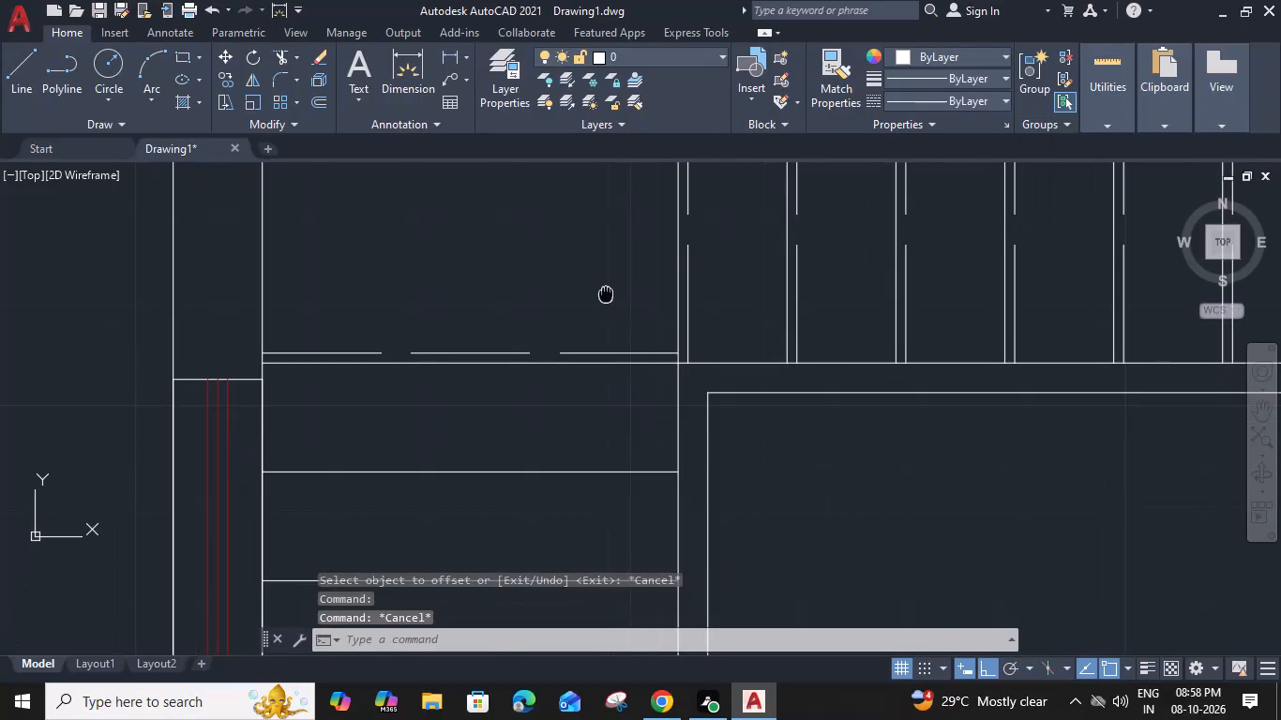
pyautogui.click(640, 344)
pyautogui.write('O')
pyautogui.press('space')
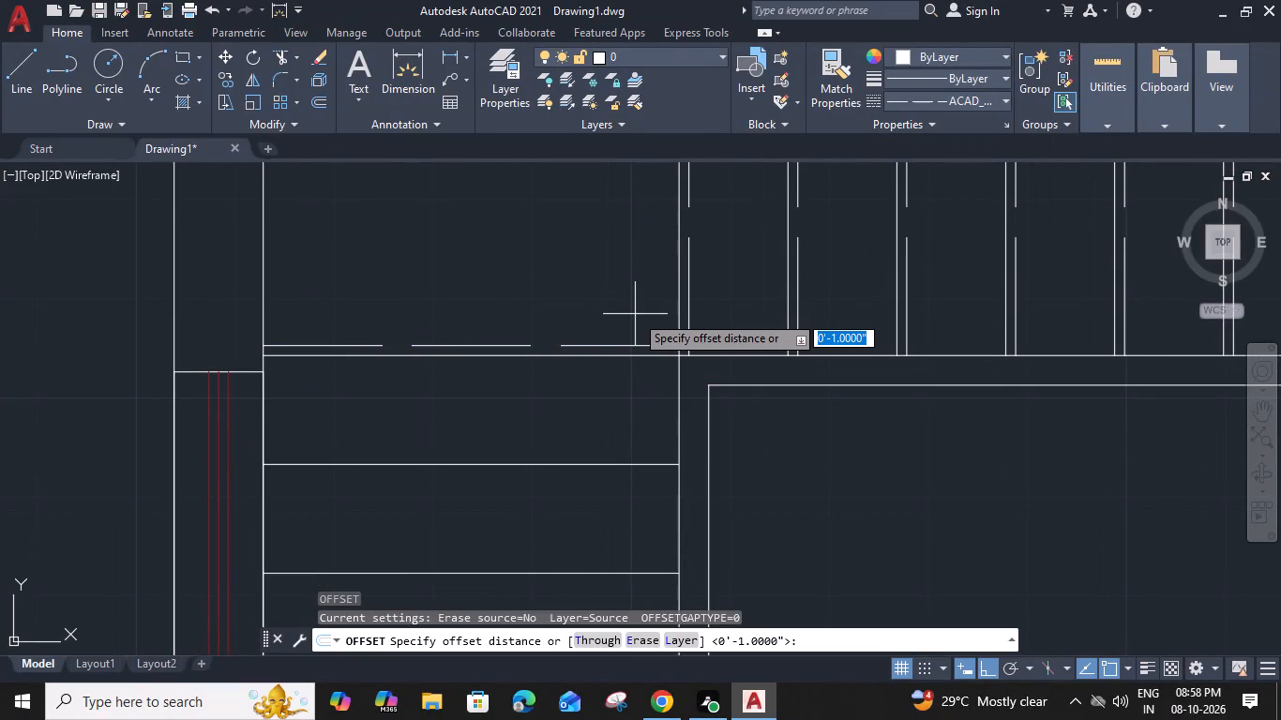
pyautogui.write('11')
pyautogui.hotkey('shift', '"')
pyautogui.press('Return')
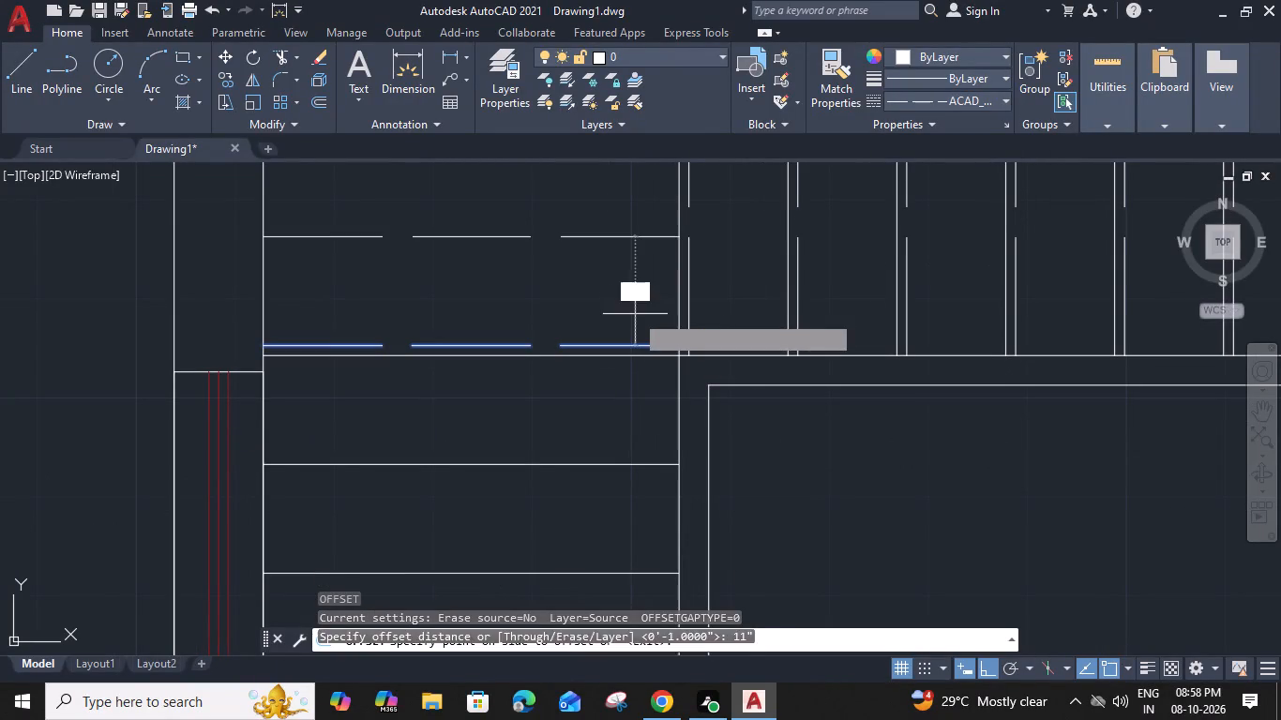
pyautogui.click(616, 433)
pyautogui.moveTo(620, 424); pyautogui.dragTo(633, 279, button='middle')
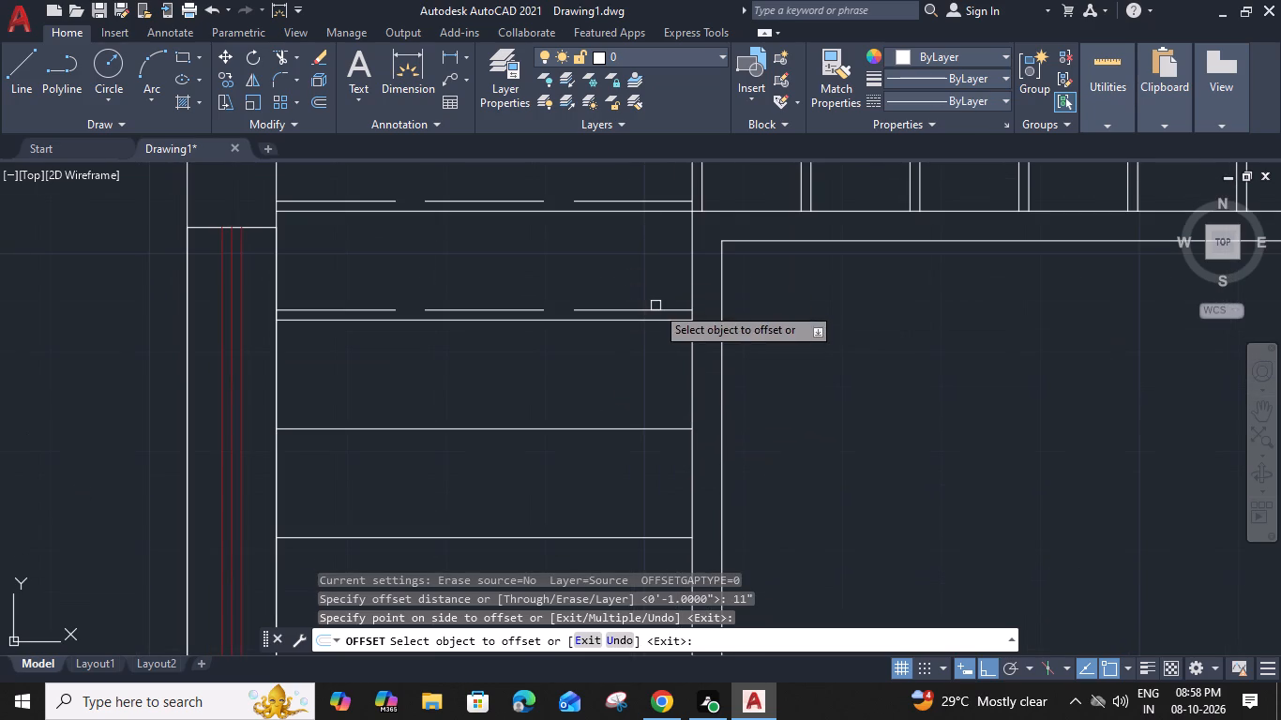
pyautogui.click(656, 306)
pyautogui.click(634, 402)
pyautogui.moveTo(640, 382); pyautogui.dragTo(660, 278, button='middle')
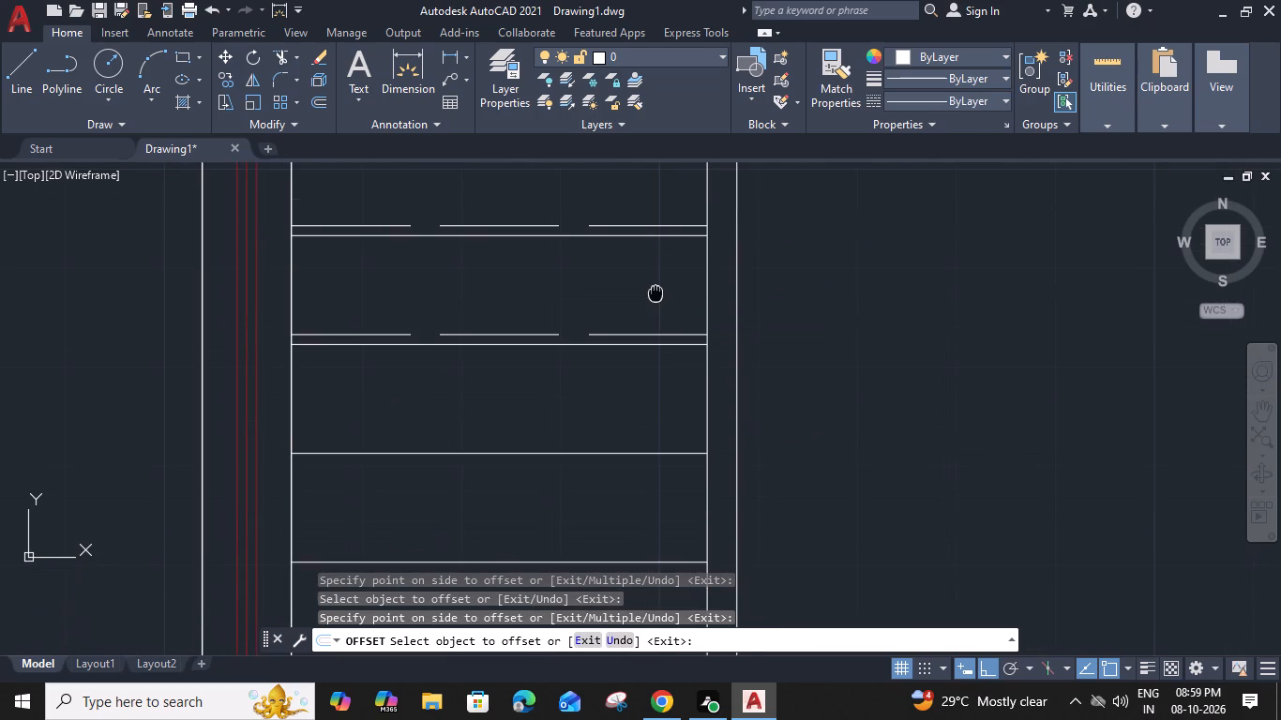
pyautogui.click(679, 311)
pyautogui.click(672, 397)
# Continue the 11" southward offsets from the latest dashed line, adding three more copies down to the southernmost tread line.
pyautogui.moveTo(664, 359); pyautogui.dragTo(659, 269, button='middle')
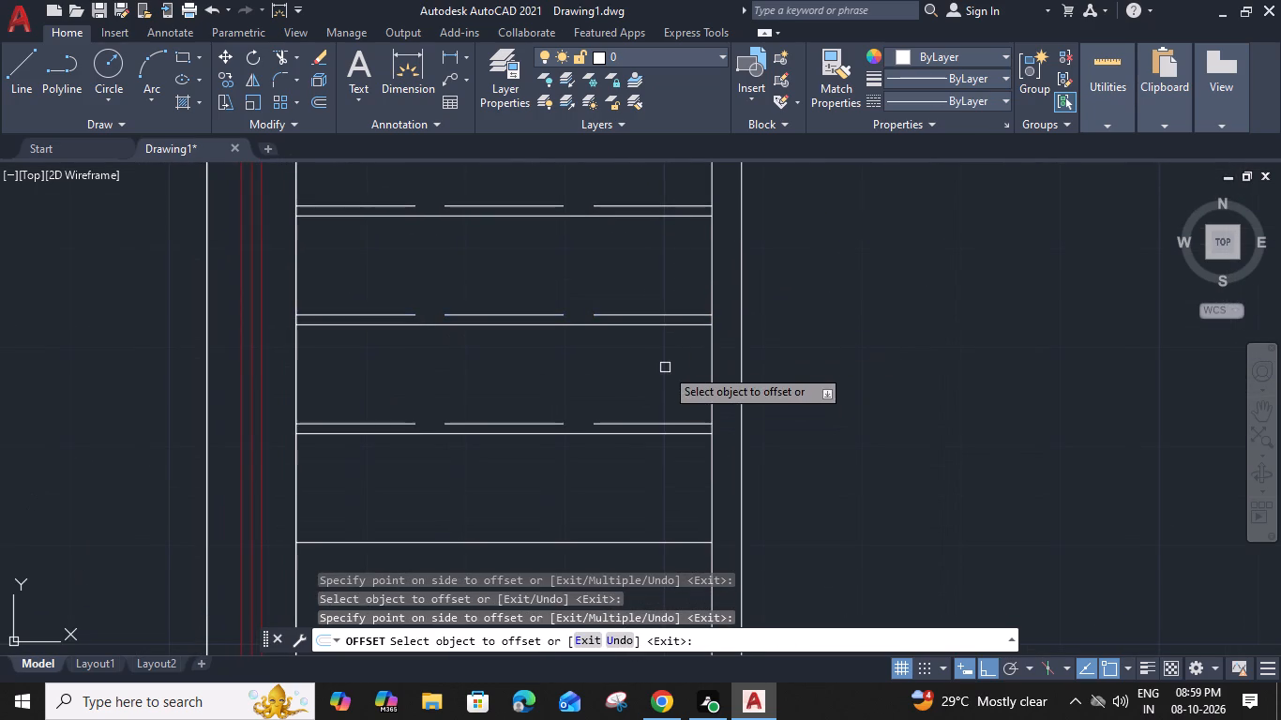
pyautogui.click(663, 333)
pyautogui.click(642, 421)
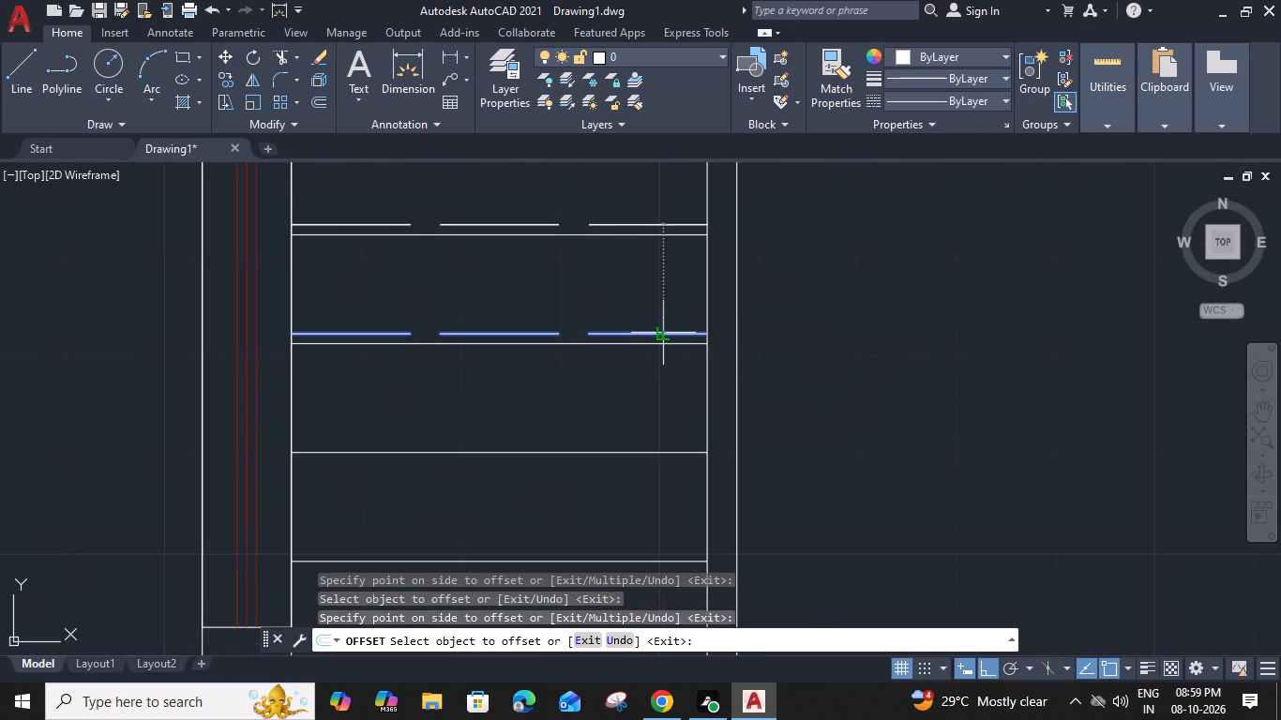
pyautogui.moveTo(648, 386); pyautogui.dragTo(668, 255, button='middle')
pyautogui.click(679, 307)
pyautogui.click(650, 434)
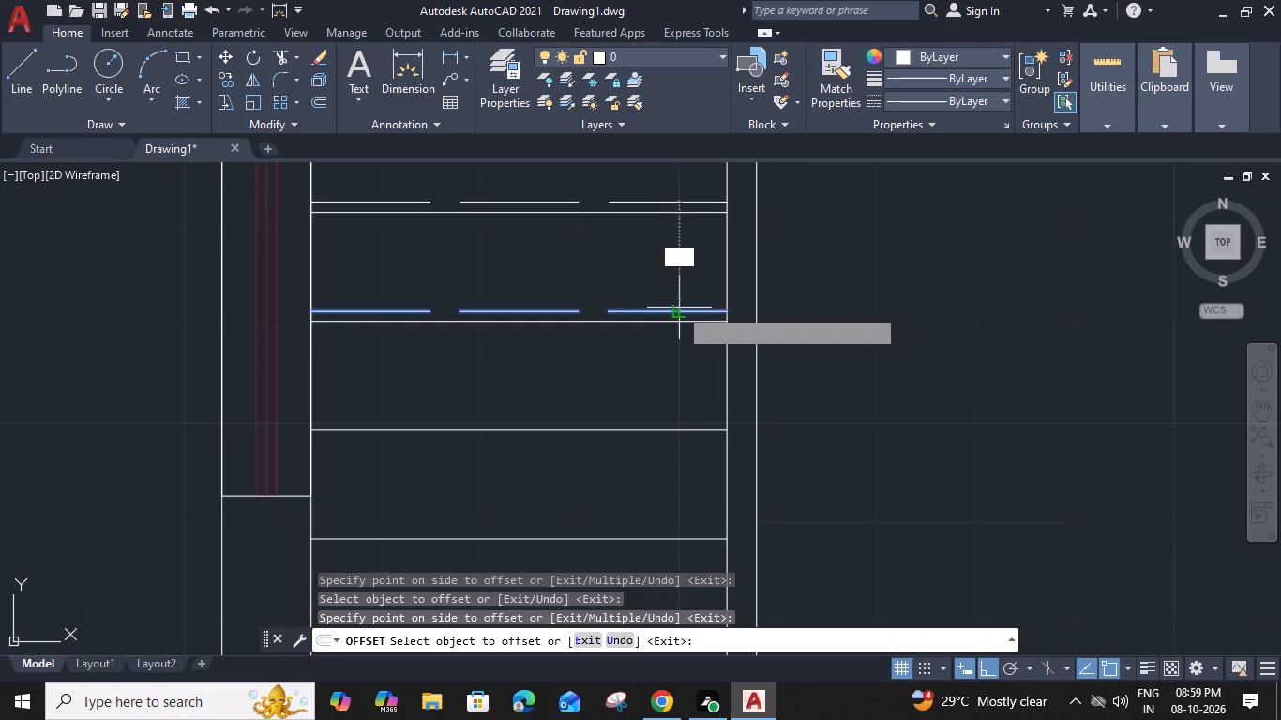
pyautogui.moveTo(652, 418); pyautogui.dragTo(653, 265, button='middle')
pyautogui.click(653, 265)
pyautogui.click(645, 384)
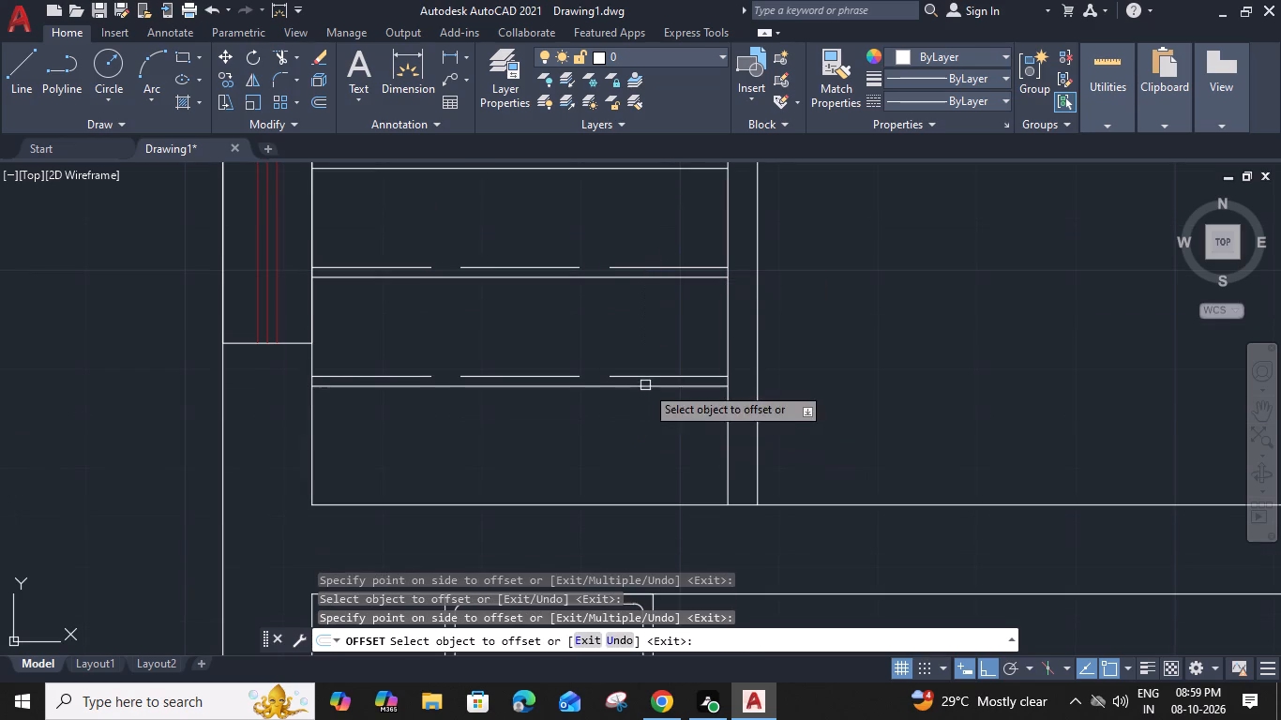
pyautogui.click(653, 377)
pyautogui.press('Escape')
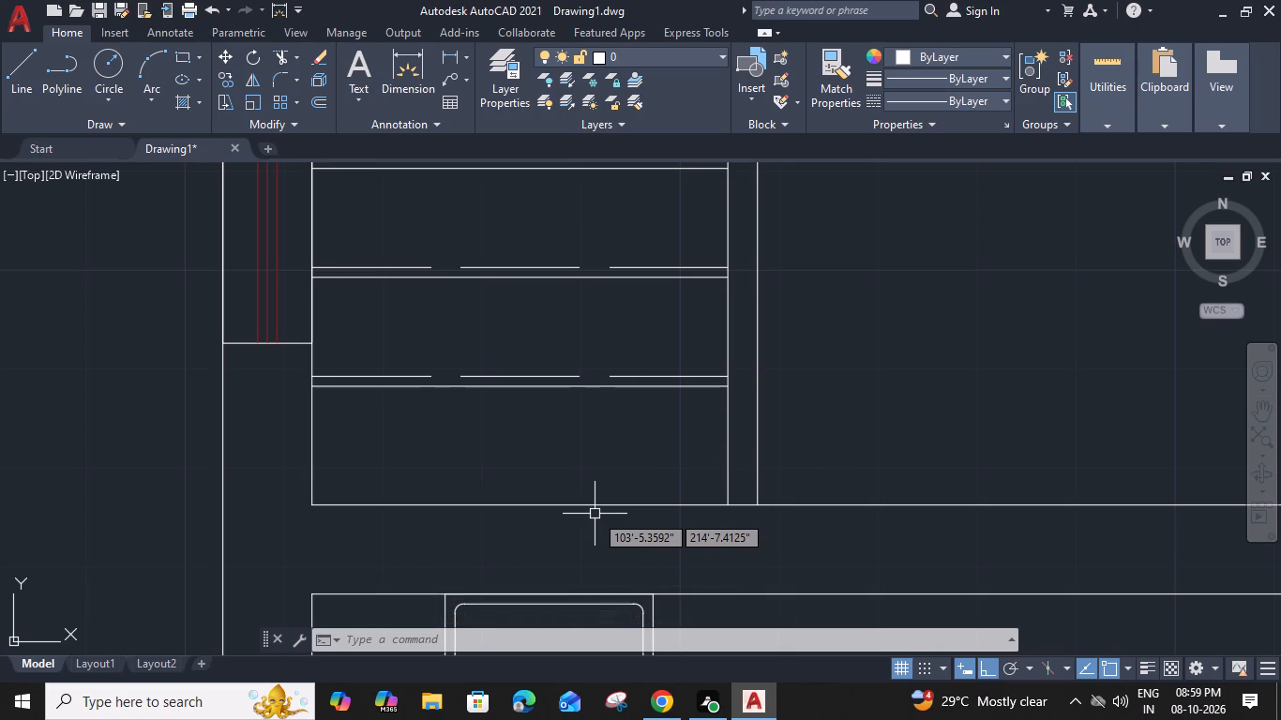
# In Bedroom-5, offset the inner north wall line beside the toilet door and the inner west wall line 1" into the room.
pyautogui.scroll(-3, 616, 466)
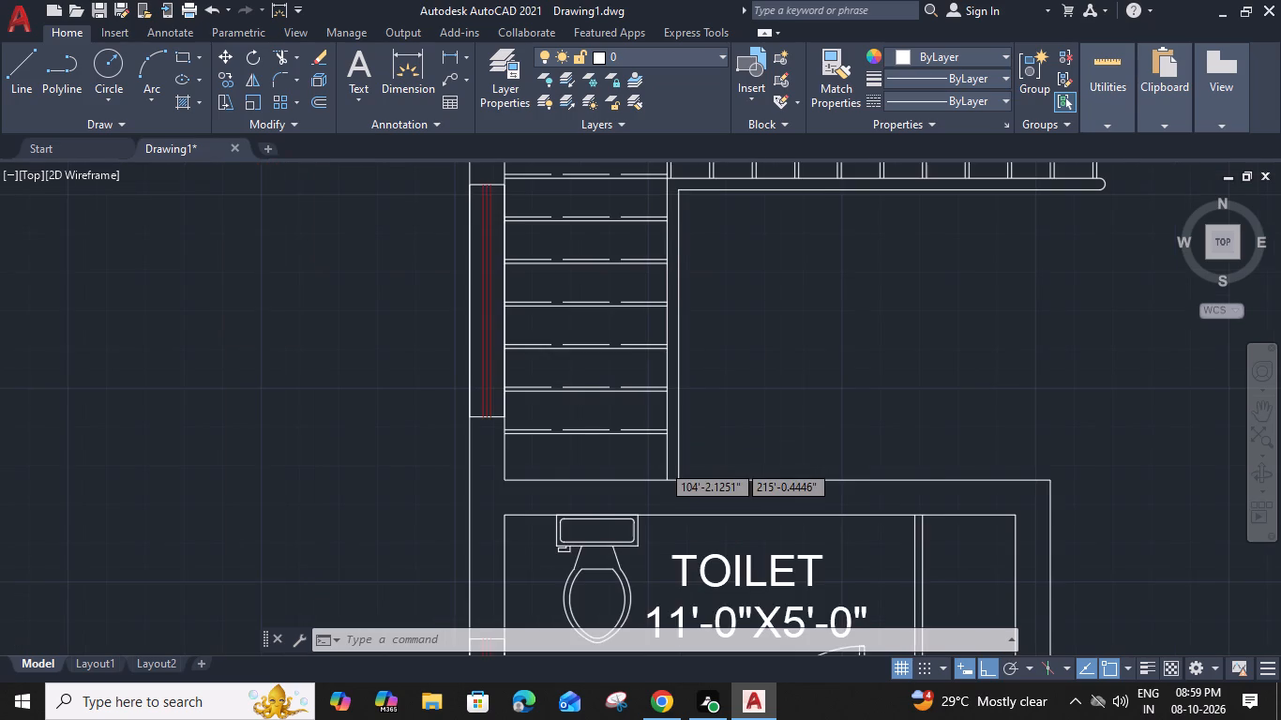
pyautogui.moveTo(901, 368); pyautogui.dragTo(718, 410, button='middle')
pyautogui.moveTo(825, 406); pyautogui.dragTo(777, 397, button='middle')
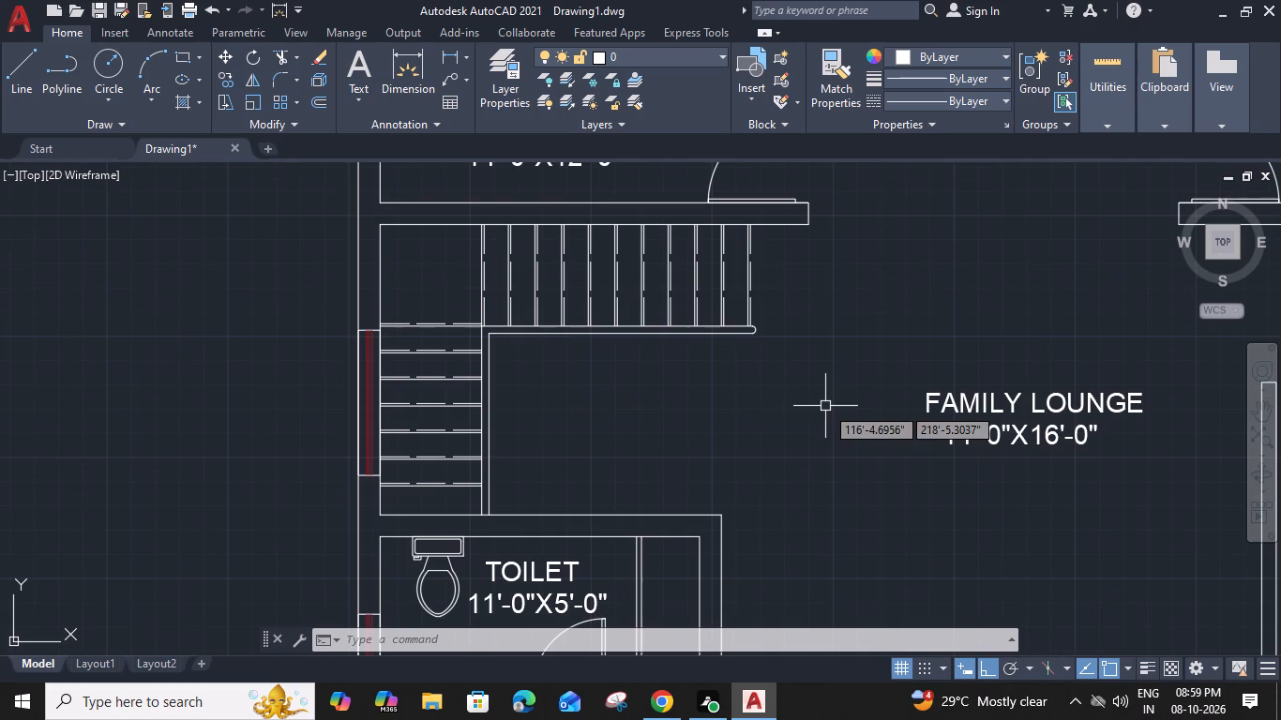
pyautogui.moveTo(777, 397); pyautogui.dragTo(613, 346, button='middle')
pyautogui.scroll(-1, 686, 442)
pyautogui.moveTo(694, 440); pyautogui.dragTo(682, 303, button='middle')
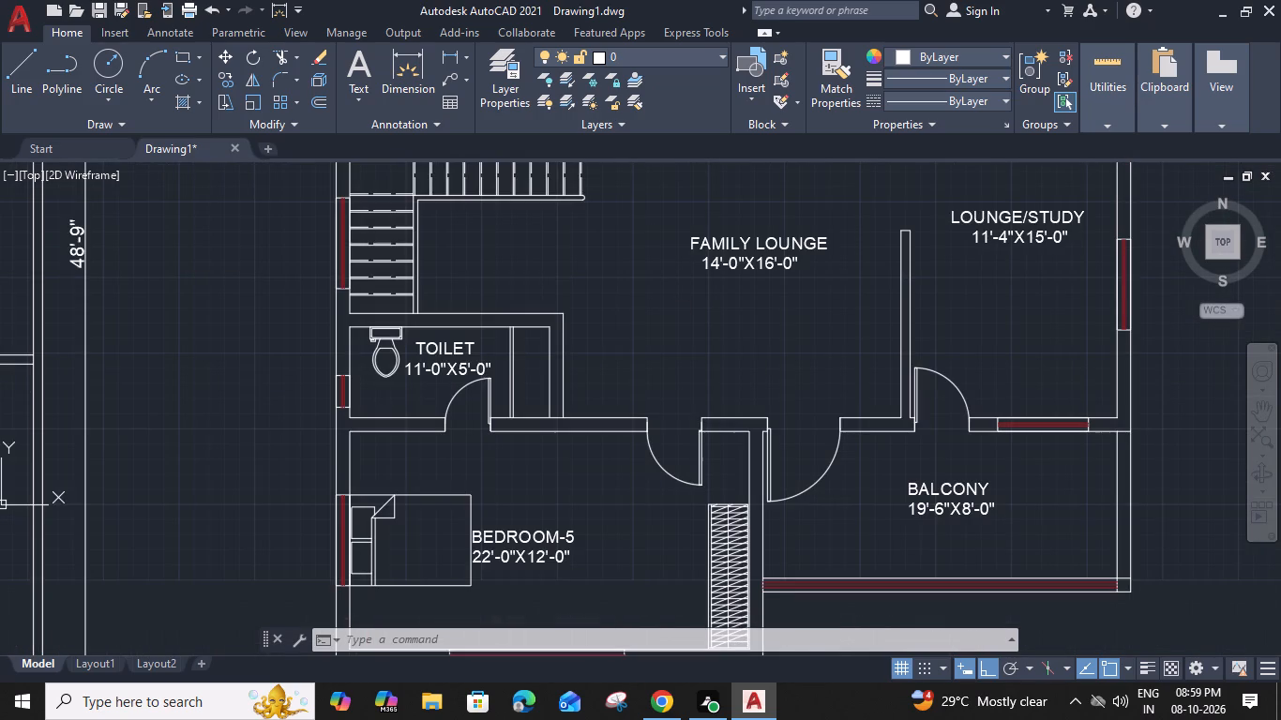
pyautogui.moveTo(745, 468); pyautogui.dragTo(867, 392, button='middle')
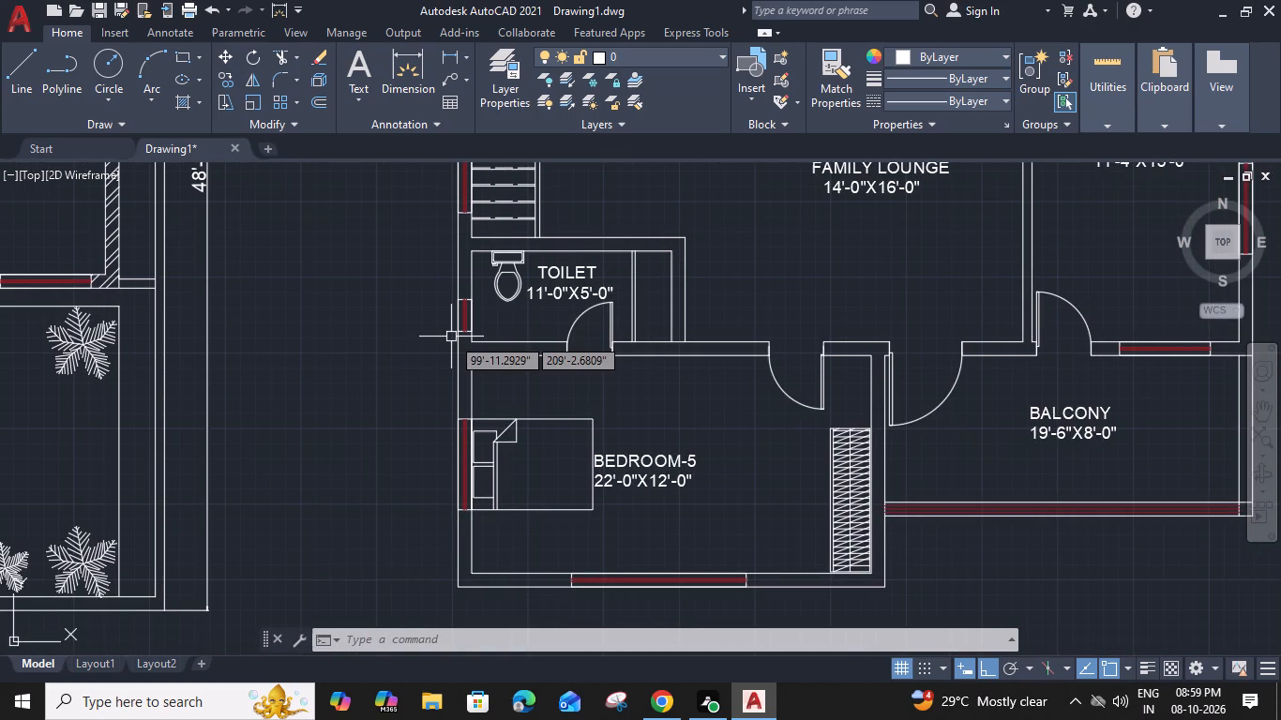
pyautogui.scroll(3, 468, 355)
pyautogui.click(596, 345)
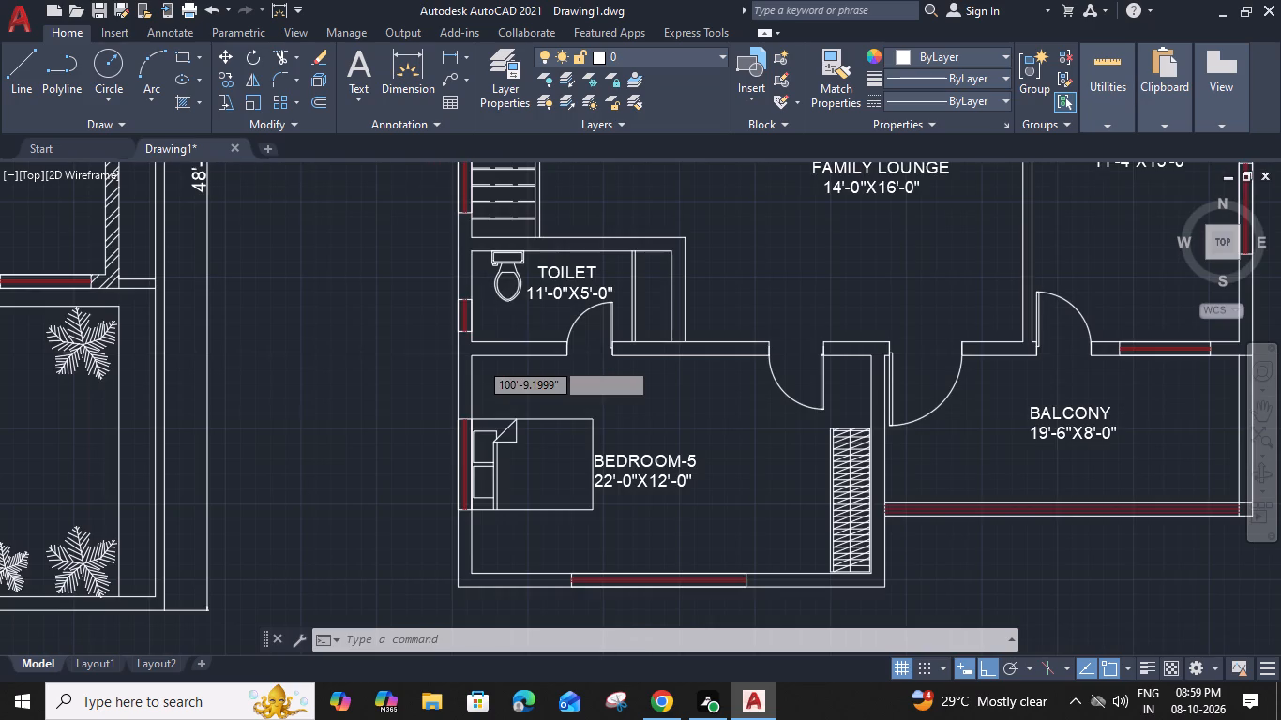
pyautogui.write('O 1')
pyautogui.hotkey('shift', '"')
pyautogui.press('Return')
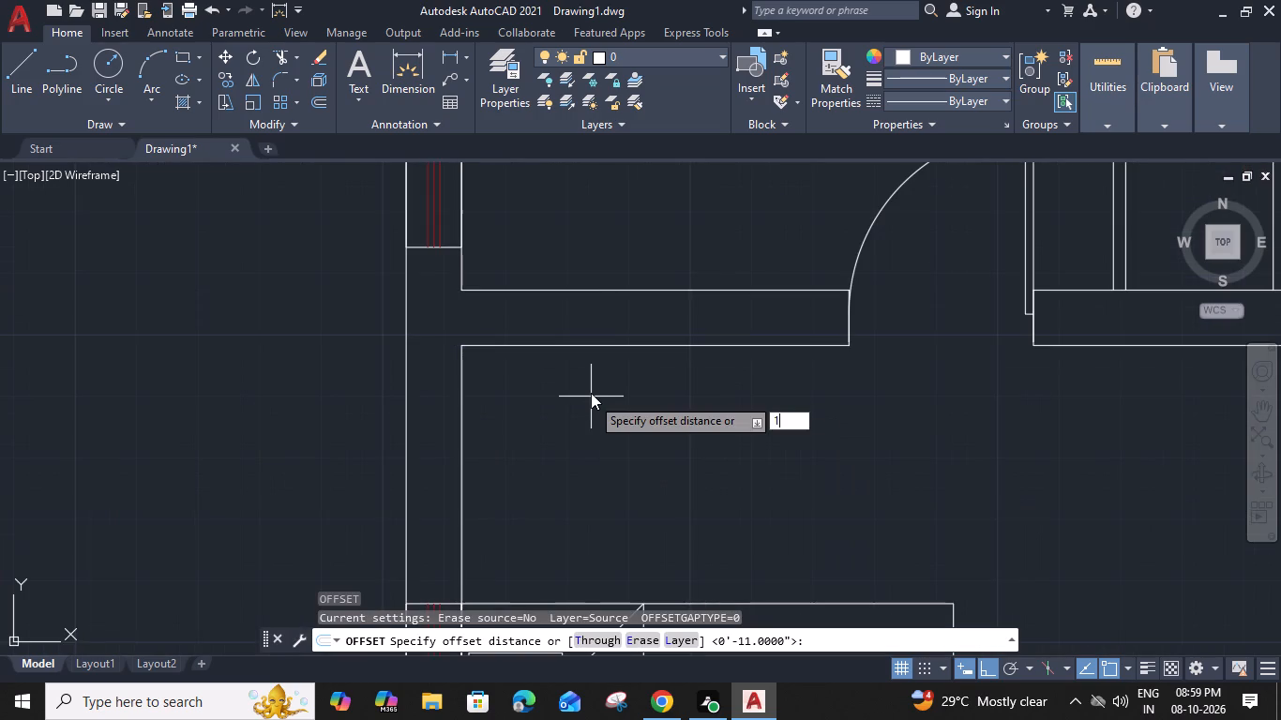
pyautogui.click(591, 393)
pyautogui.click(463, 381)
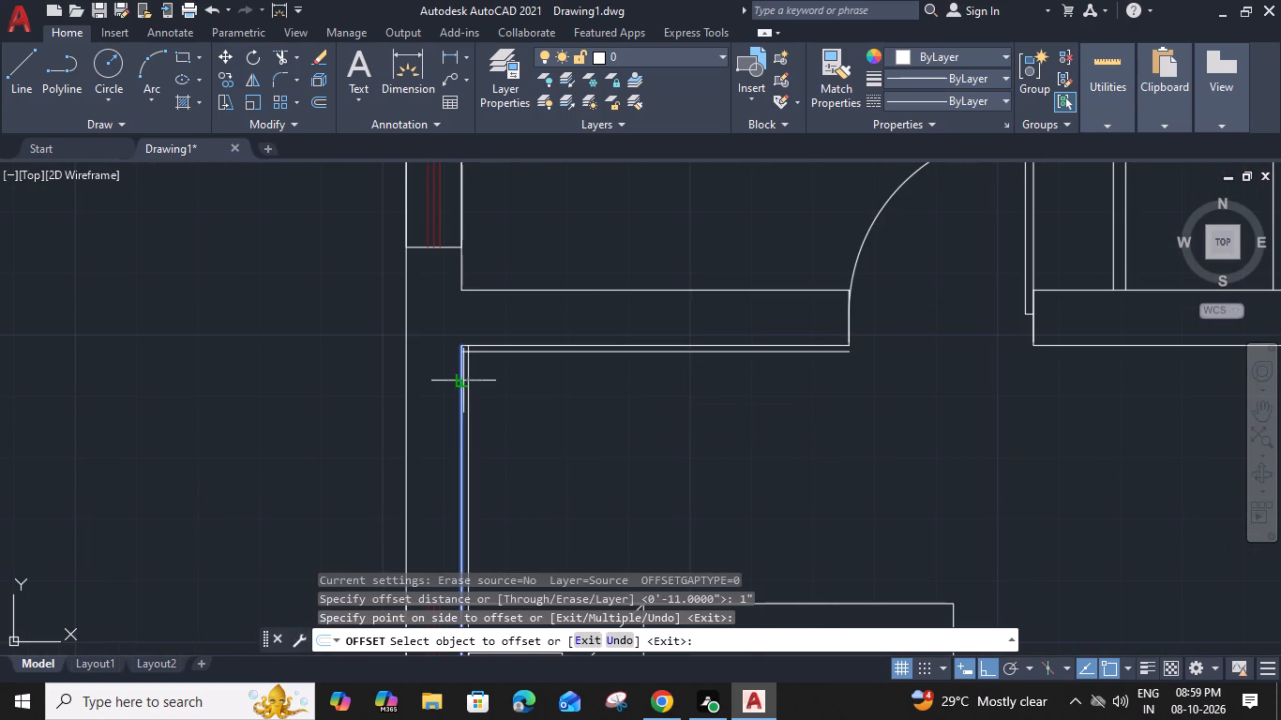
pyautogui.click(512, 397)
# Offset the new horizontal line 2' south, and offset that copy a further 2" south for the wardrobe front.
pyautogui.click(552, 352)
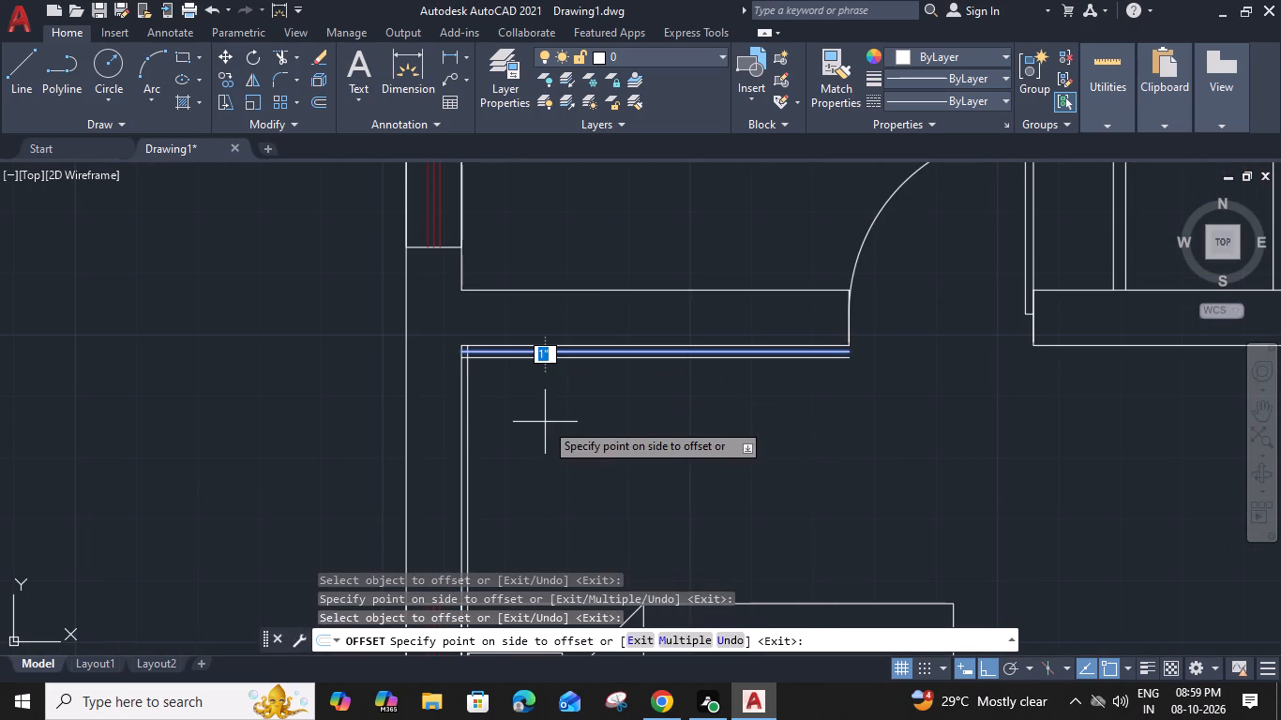
pyautogui.press('2')
pyautogui.write("'")
pyautogui.press('space')
pyautogui.moveTo(547, 414); pyautogui.dragTo(537, 363, button='middle')
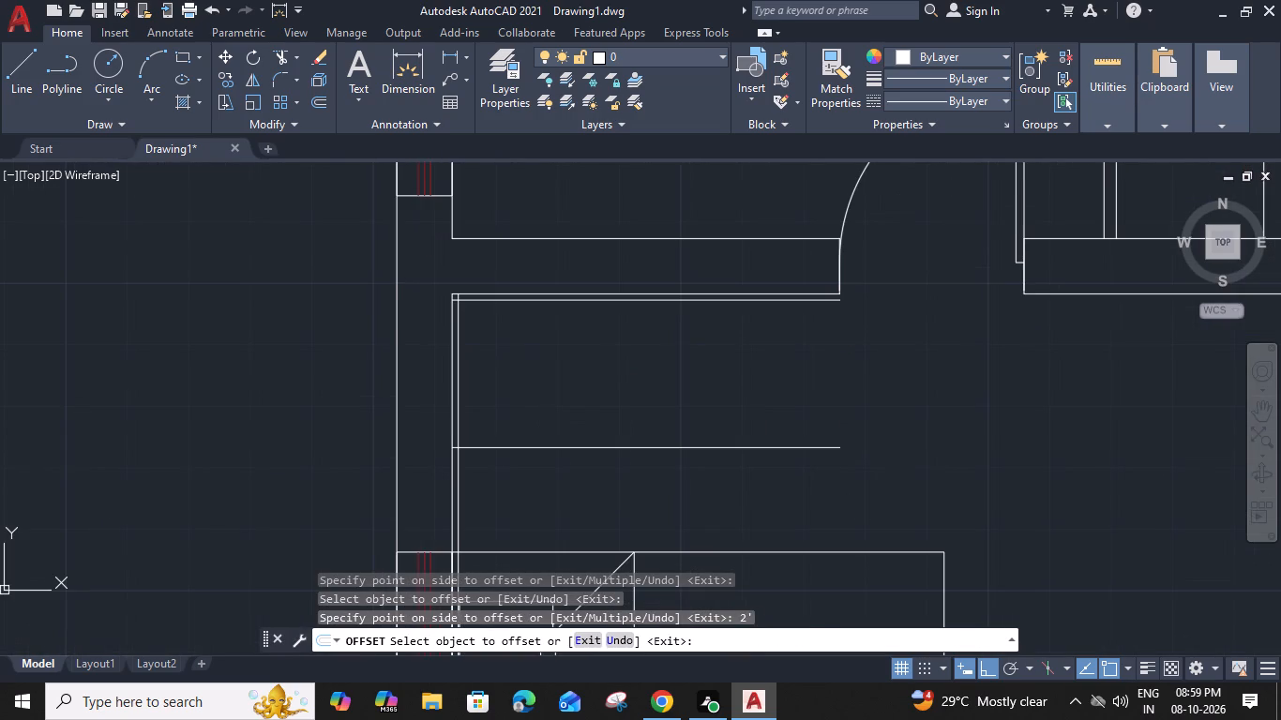
pyautogui.click(578, 448)
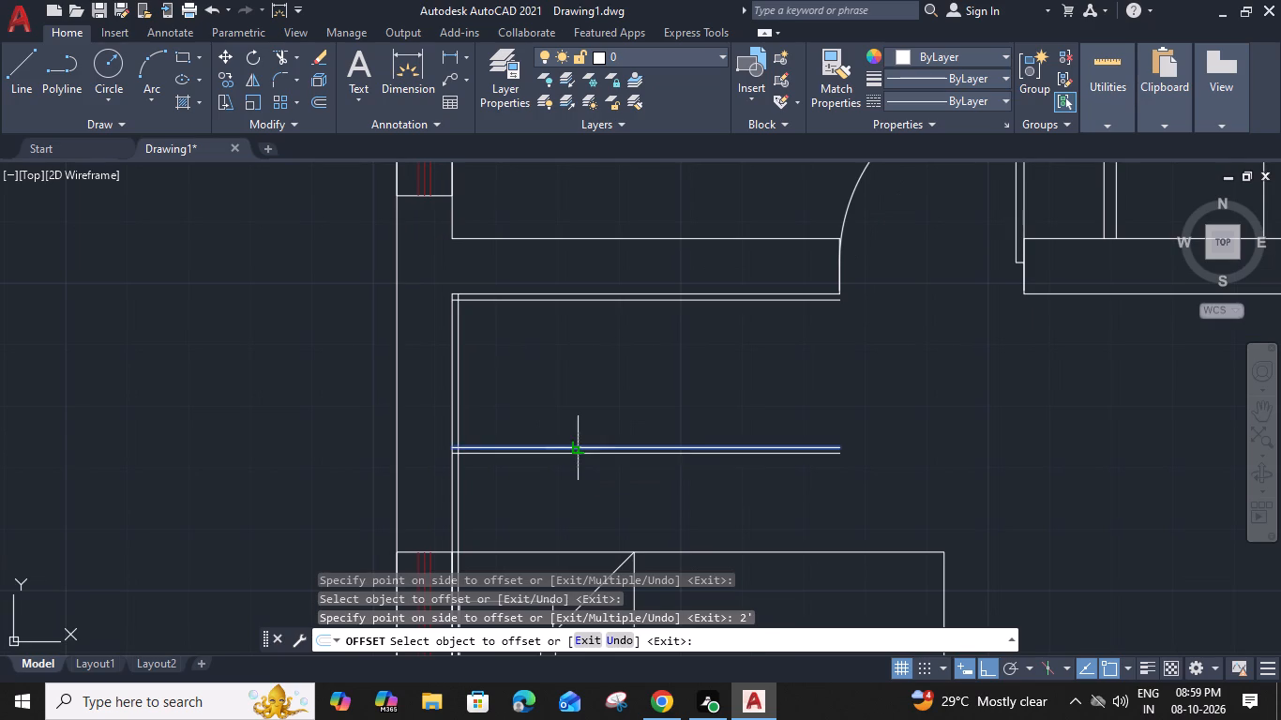
pyautogui.press('2')
pyautogui.hotkey('shift', '"')
pyautogui.press('Return')
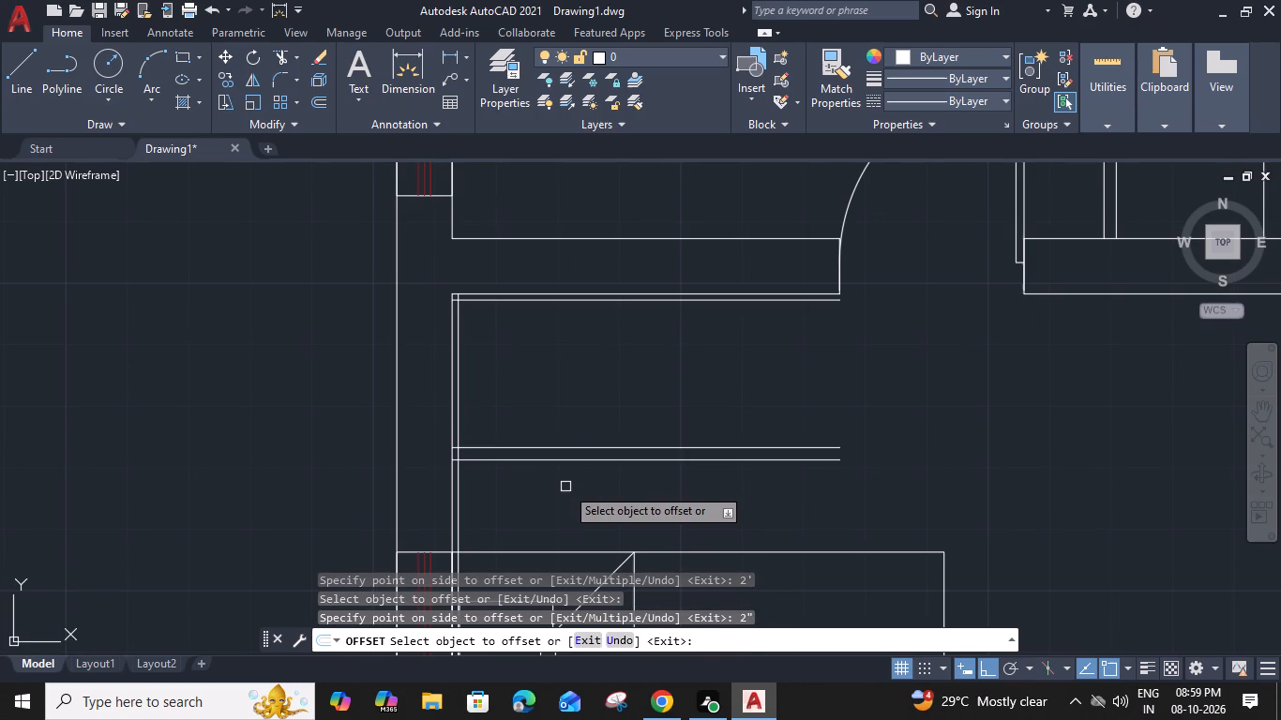
pyautogui.press('Escape')
# Draw a vertical line closing the wardrobe's east side, just west of the toilet door jamb, from its back line to its front line.
pyautogui.write('L')
pyautogui.press('space')
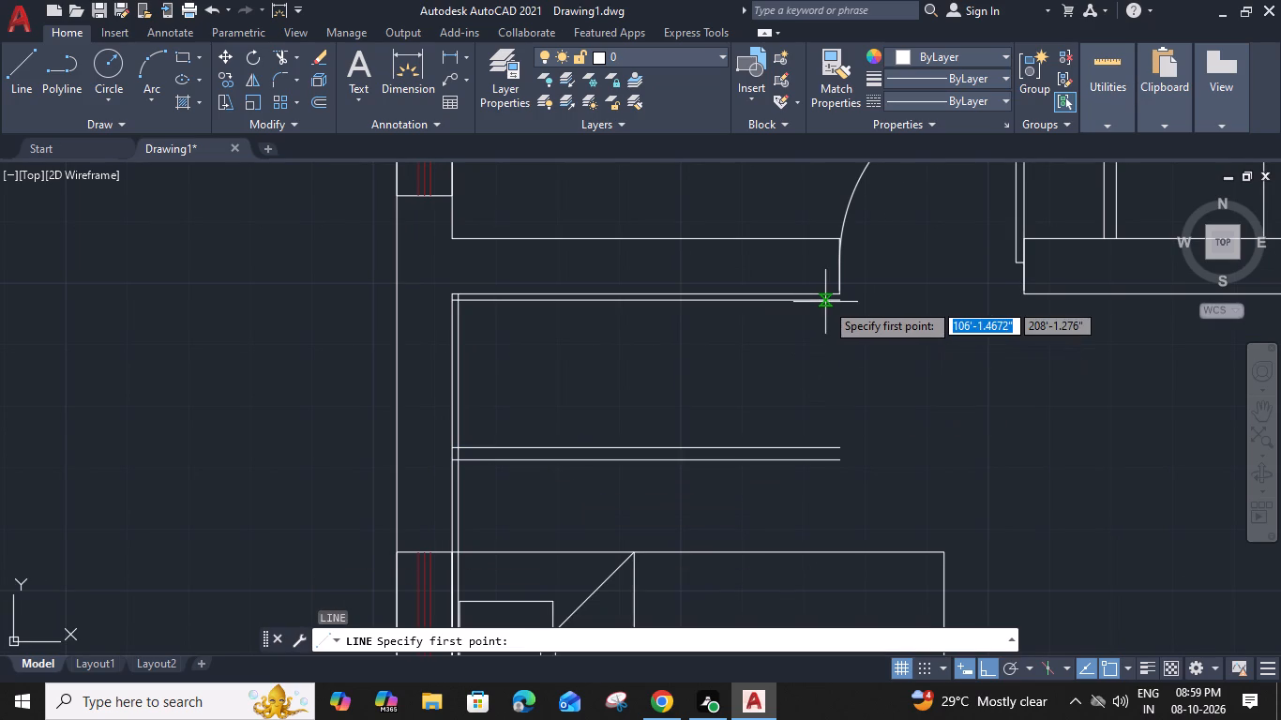
pyautogui.click(824, 301)
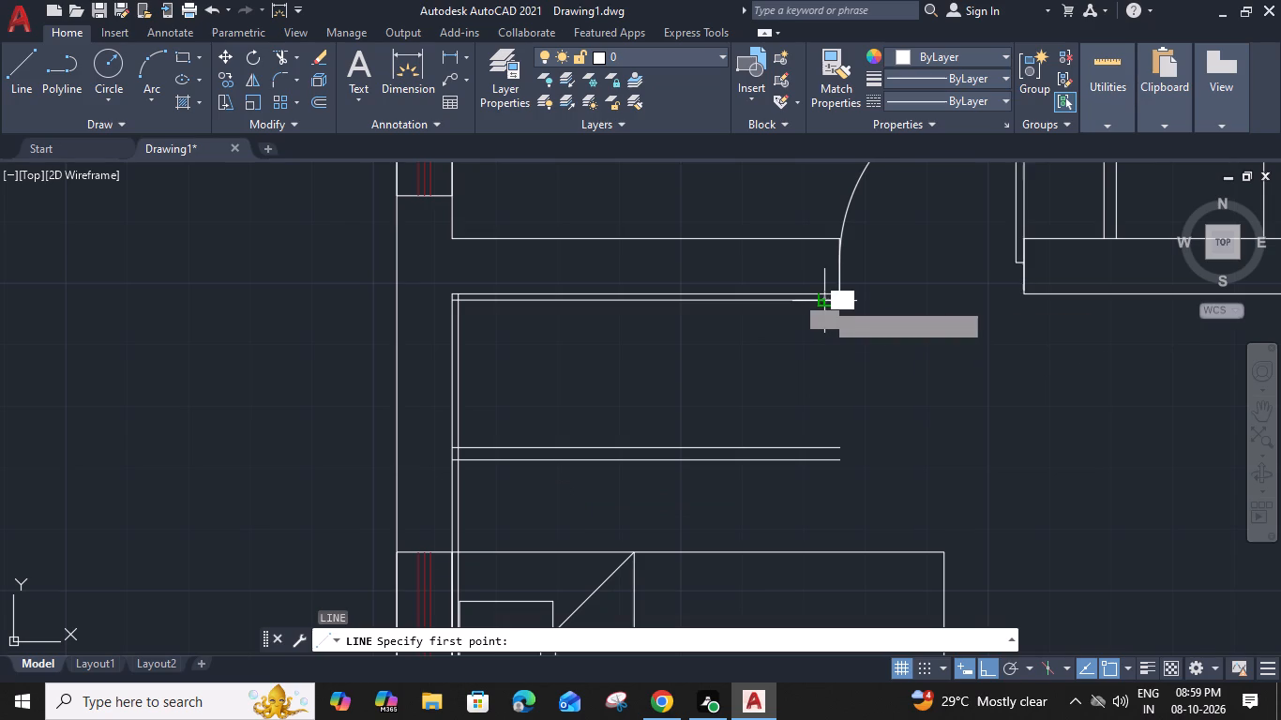
pyautogui.click(821, 463)
pyautogui.press('Escape')
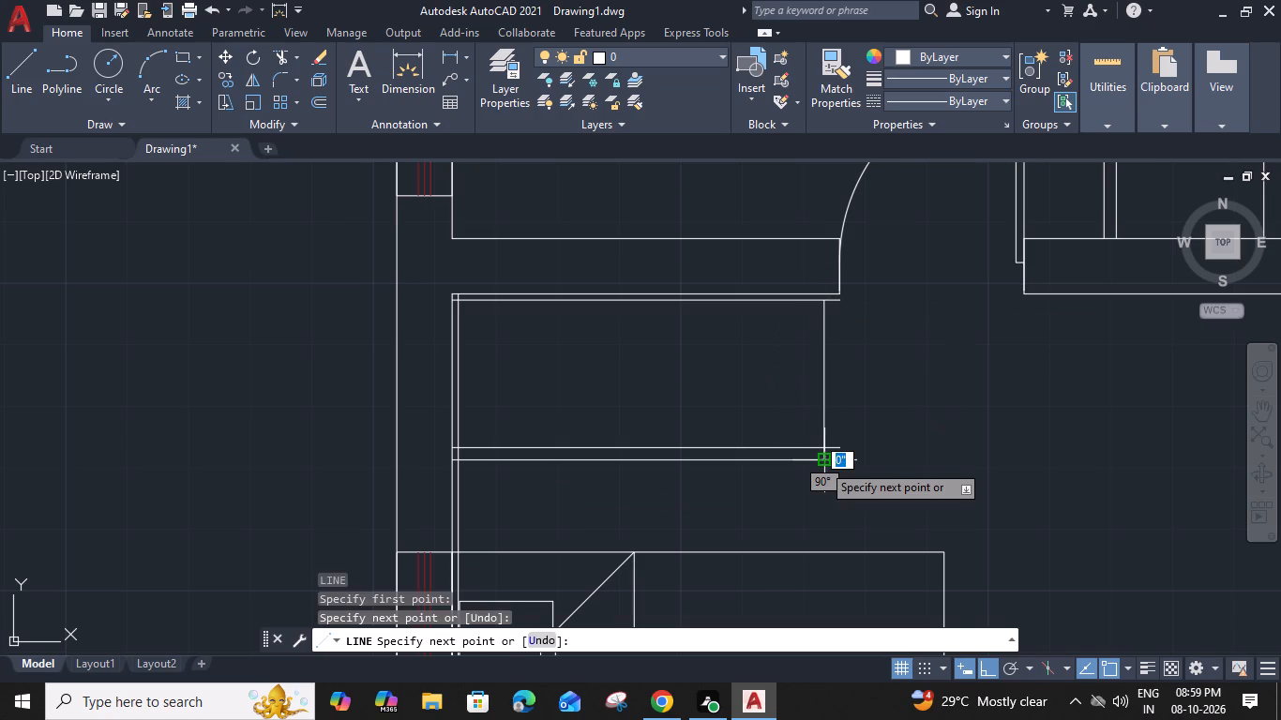
# Trim the overlapping line ends at the wardrobe's two west corners, including the vertical line just beyond its front.
pyautogui.write('TR')
pyautogui.press('space')
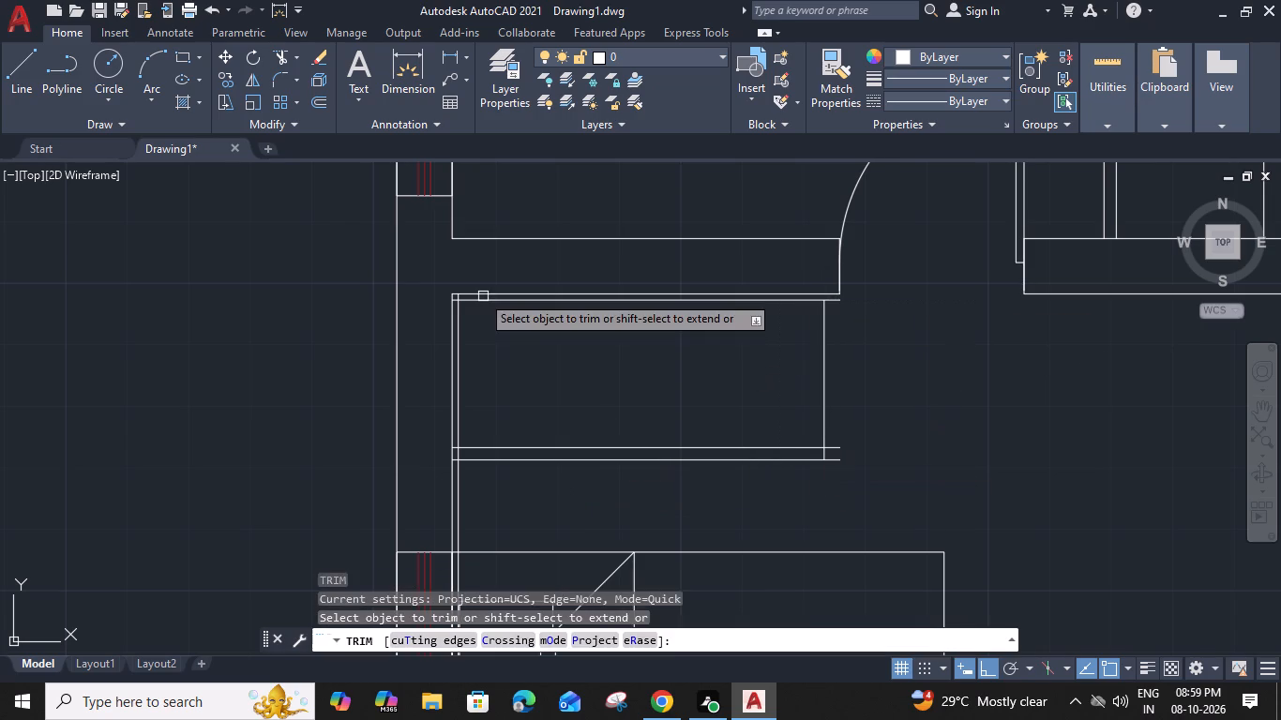
pyautogui.scroll(4, 464, 265)
pyautogui.click(424, 462)
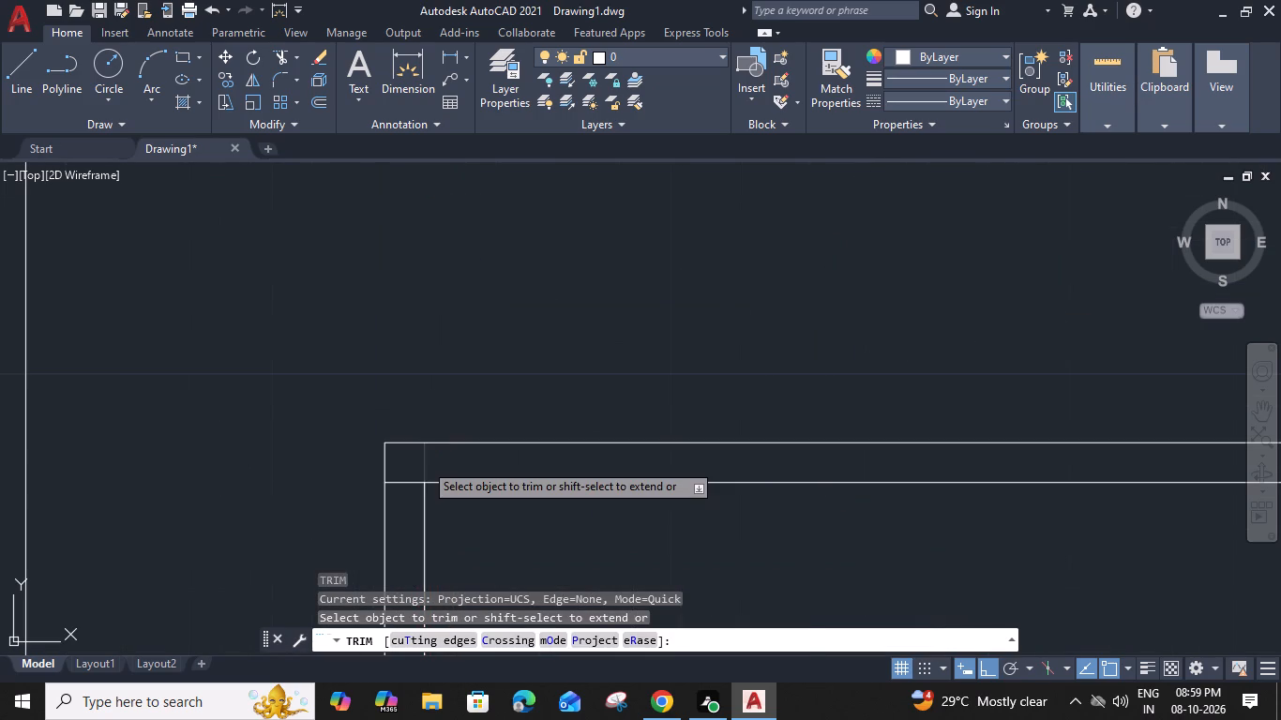
pyautogui.click(409, 481)
pyautogui.scroll(-4, 409, 479)
pyautogui.moveTo(473, 533); pyautogui.dragTo(531, 356, button='middle')
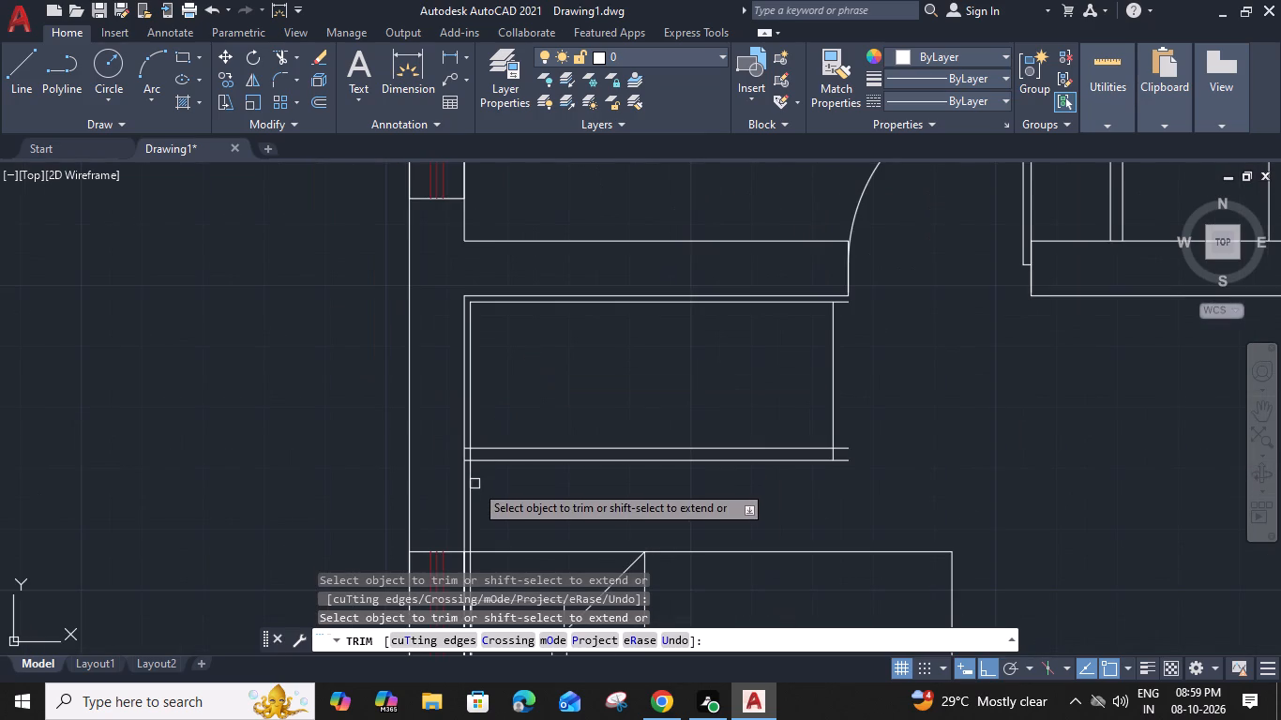
pyautogui.click(474, 487)
pyautogui.scroll(5, 475, 457)
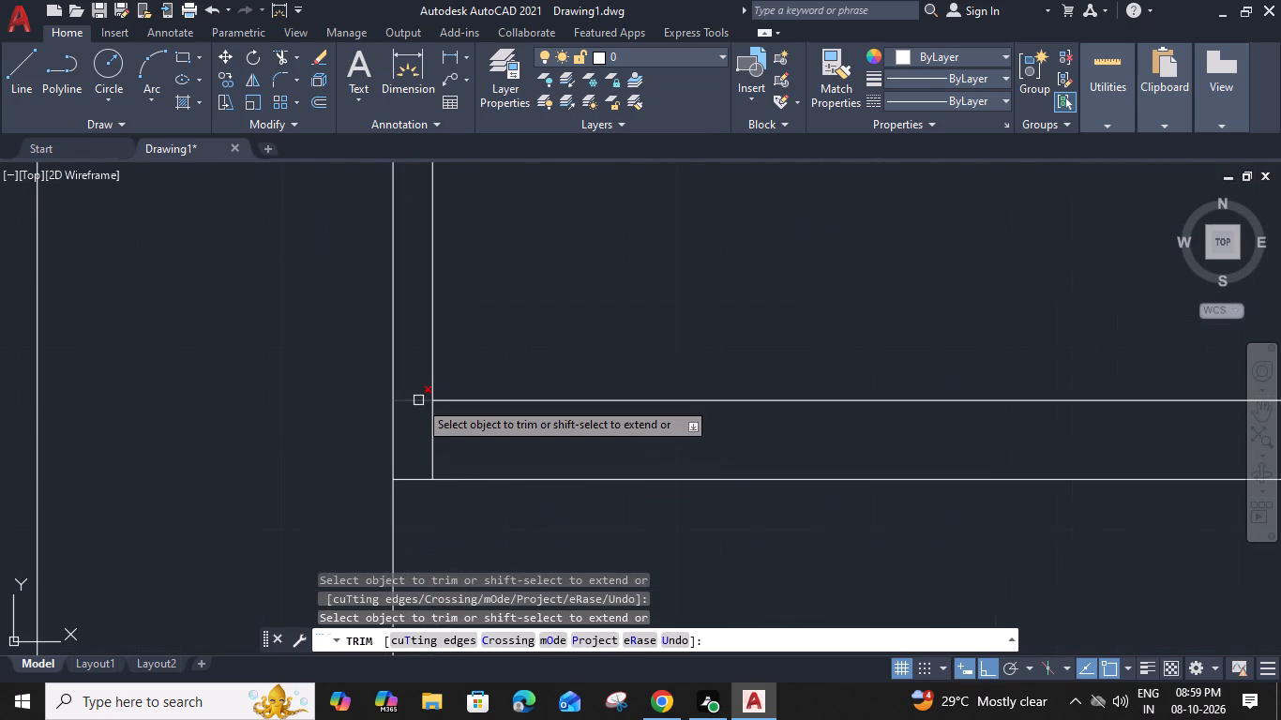
pyautogui.click(418, 400)
pyautogui.click(416, 476)
pyautogui.scroll(-4, 416, 476)
# Trim the three horizontal line ends extending east past the wardrobe's closing line.
pyautogui.moveTo(892, 413); pyautogui.dragTo(608, 427, button='middle')
pyautogui.click(735, 474)
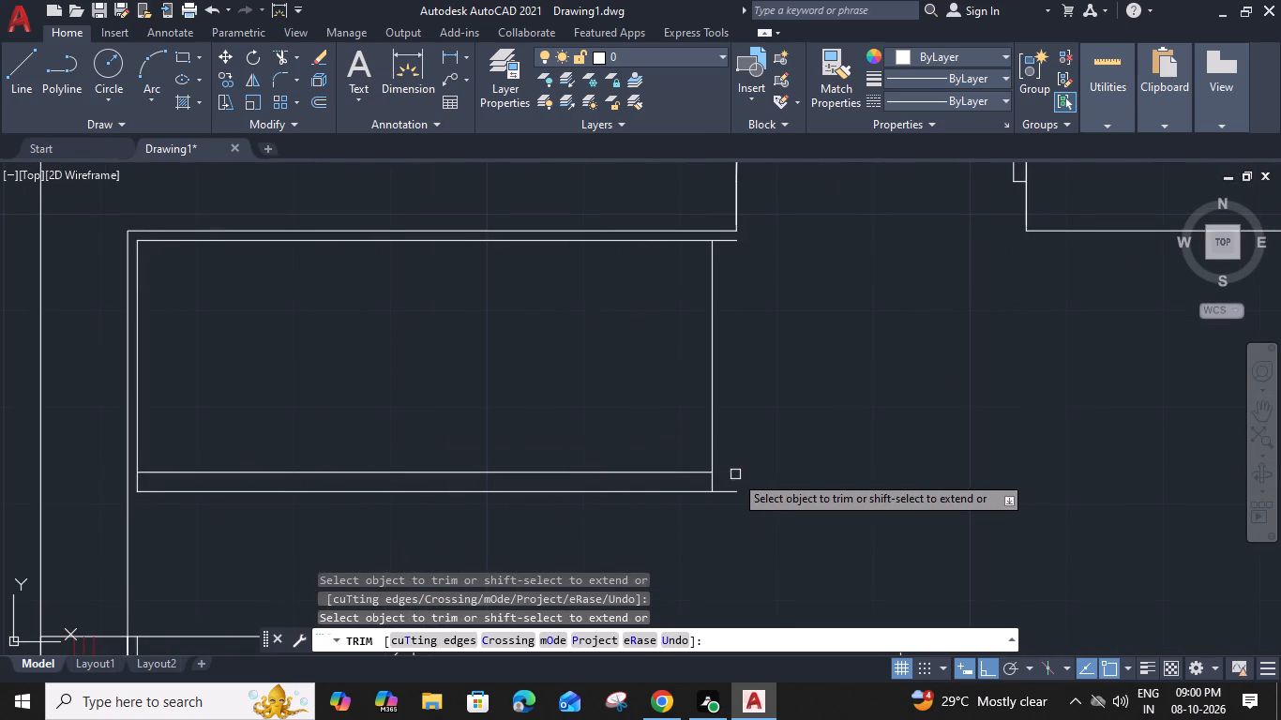
pyautogui.click(727, 492)
pyautogui.click(731, 240)
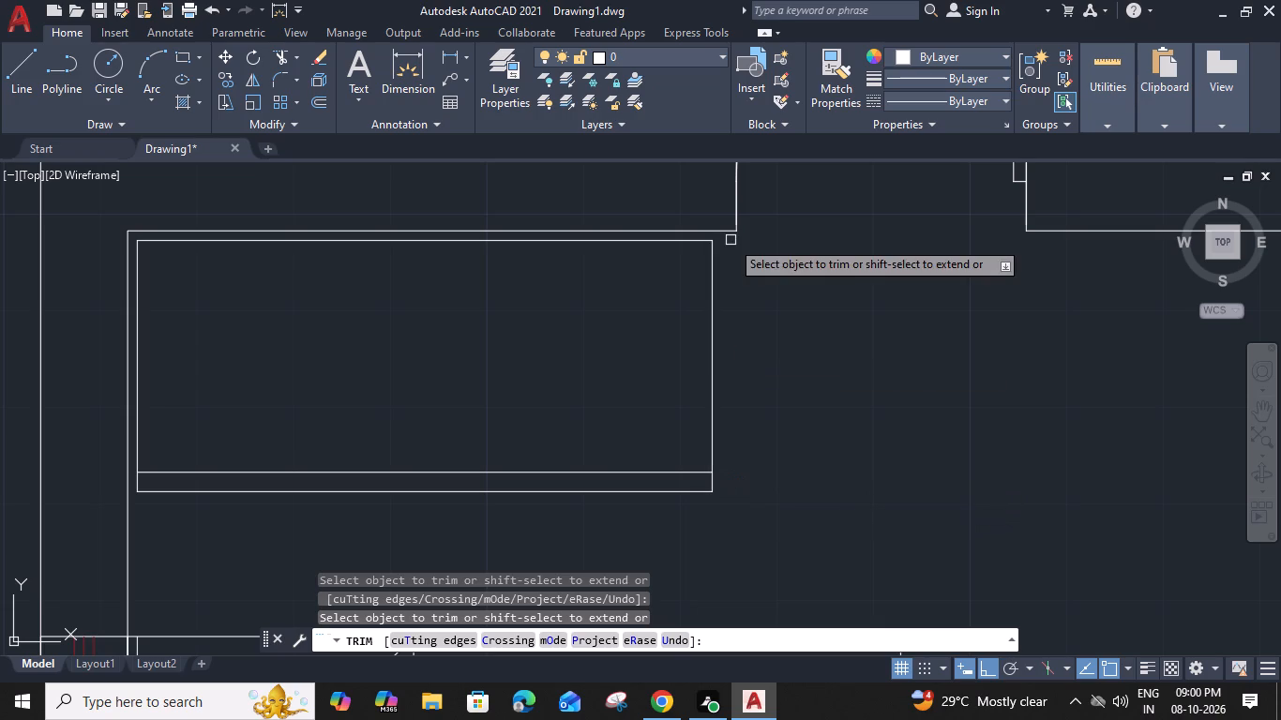
pyautogui.press('Escape')
# Erase the leftover 1" offset line running along Bedroom-5's west wall past the bed.
pyautogui.scroll(-3, 736, 261)
pyautogui.moveTo(741, 415); pyautogui.dragTo(765, 406, button='middle')
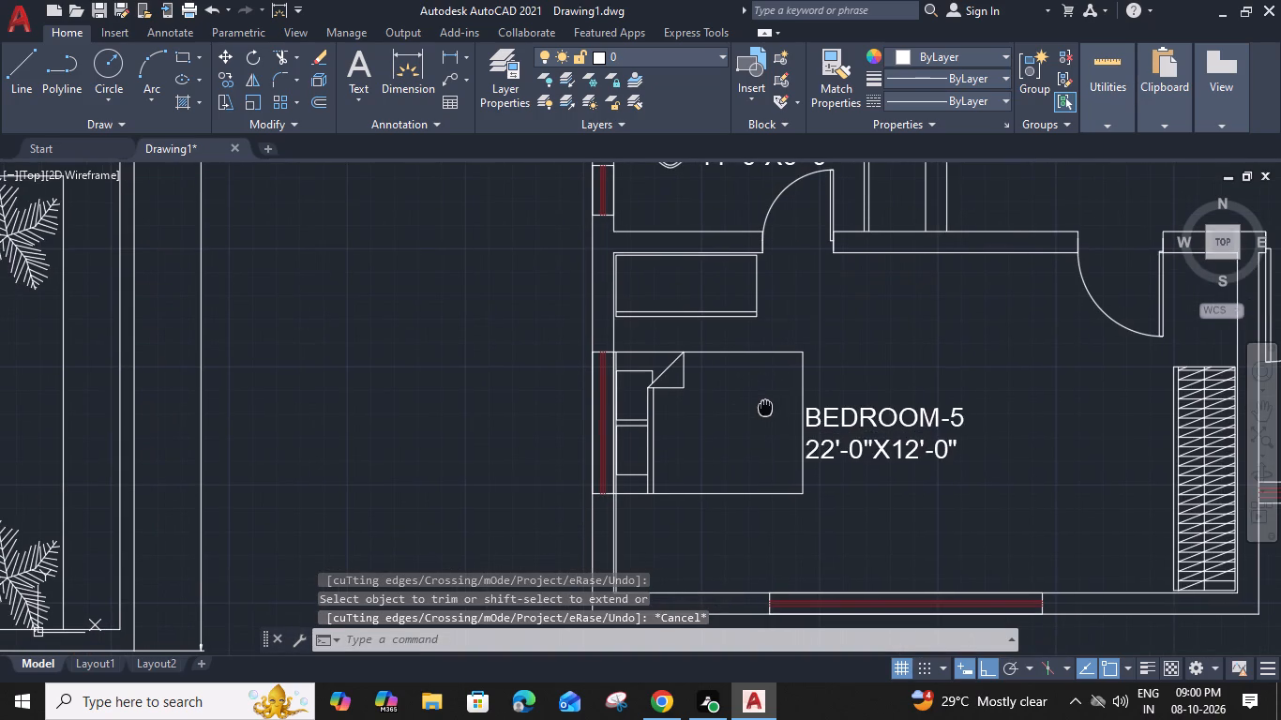
pyautogui.scroll(4, 611, 585)
pyautogui.click(608, 500)
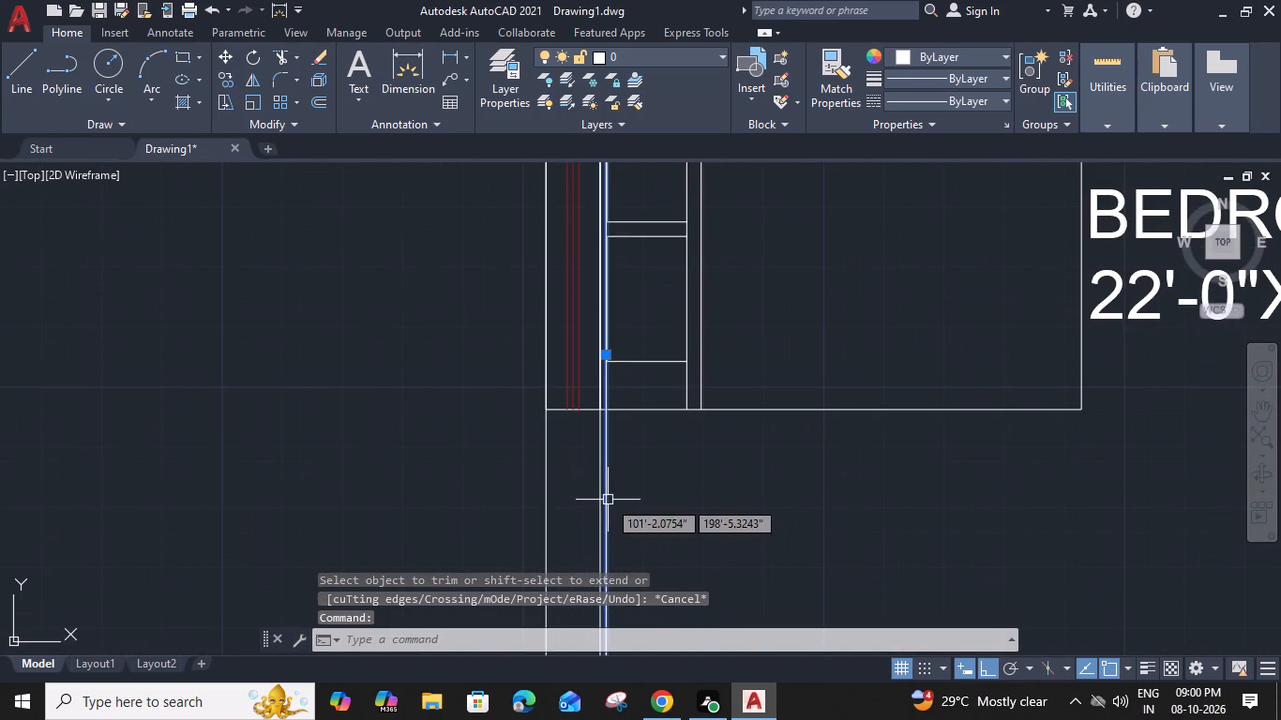
pyautogui.press('Delete')
pyautogui.scroll(-2, 695, 492)
pyautogui.moveTo(739, 387); pyautogui.dragTo(668, 490, button='middle')
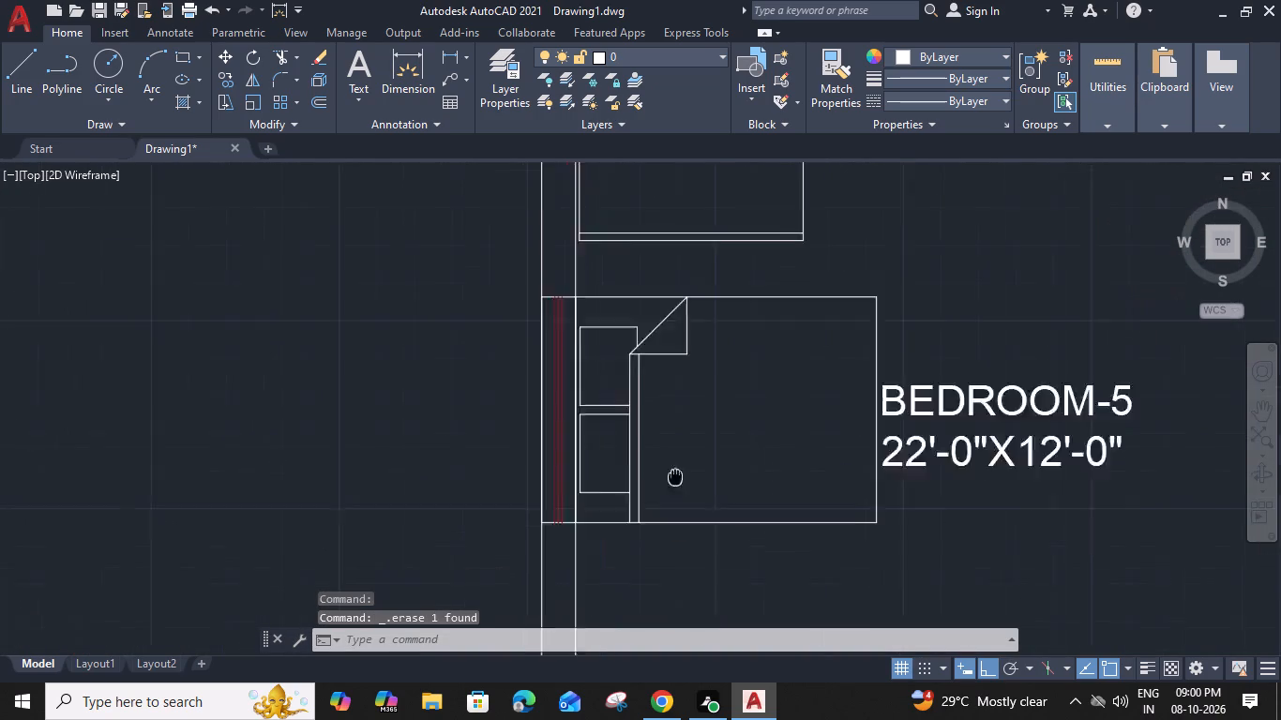
# Draw a horizontal line across the middle of Bedroom-5's wardrobe below the toilet, from its west side to its east side.
pyautogui.moveTo(668, 490); pyautogui.dragTo(651, 555, button='middle')
pyautogui.moveTo(581, 258); pyautogui.dragTo(573, 288, button='middle')
pyautogui.press('l')
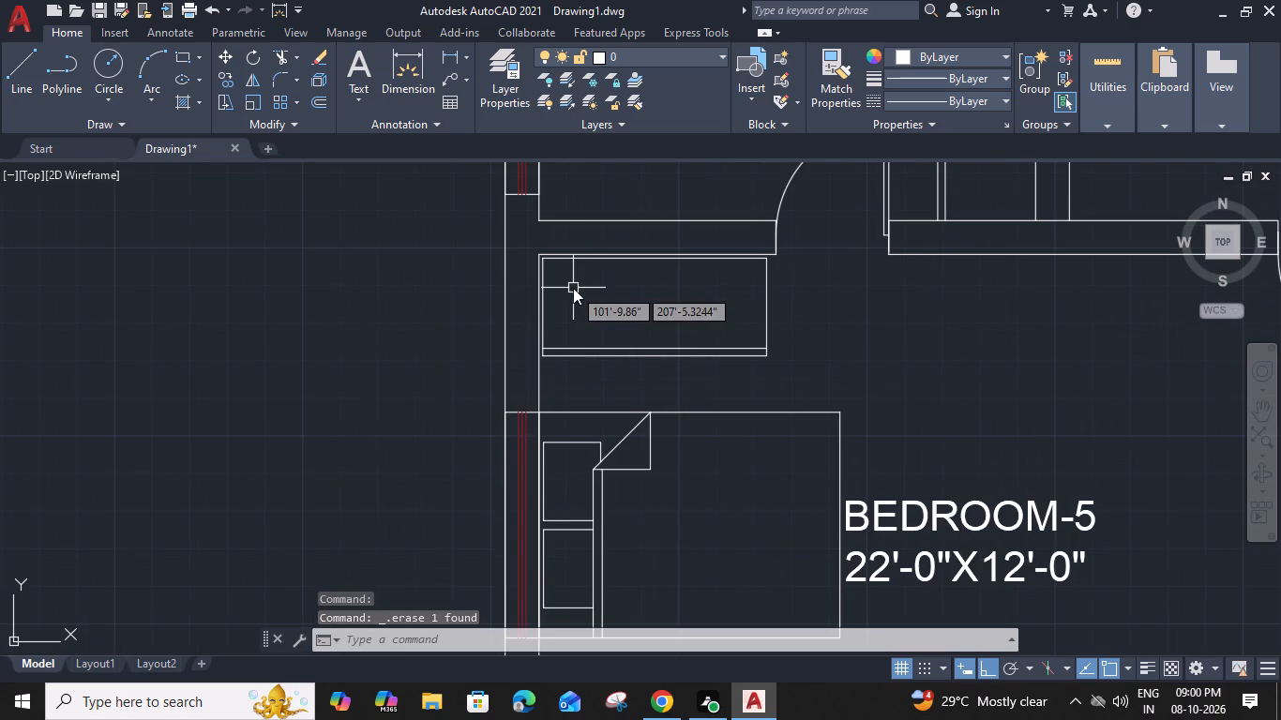
pyautogui.press('space')
pyautogui.scroll(2, 567, 275)
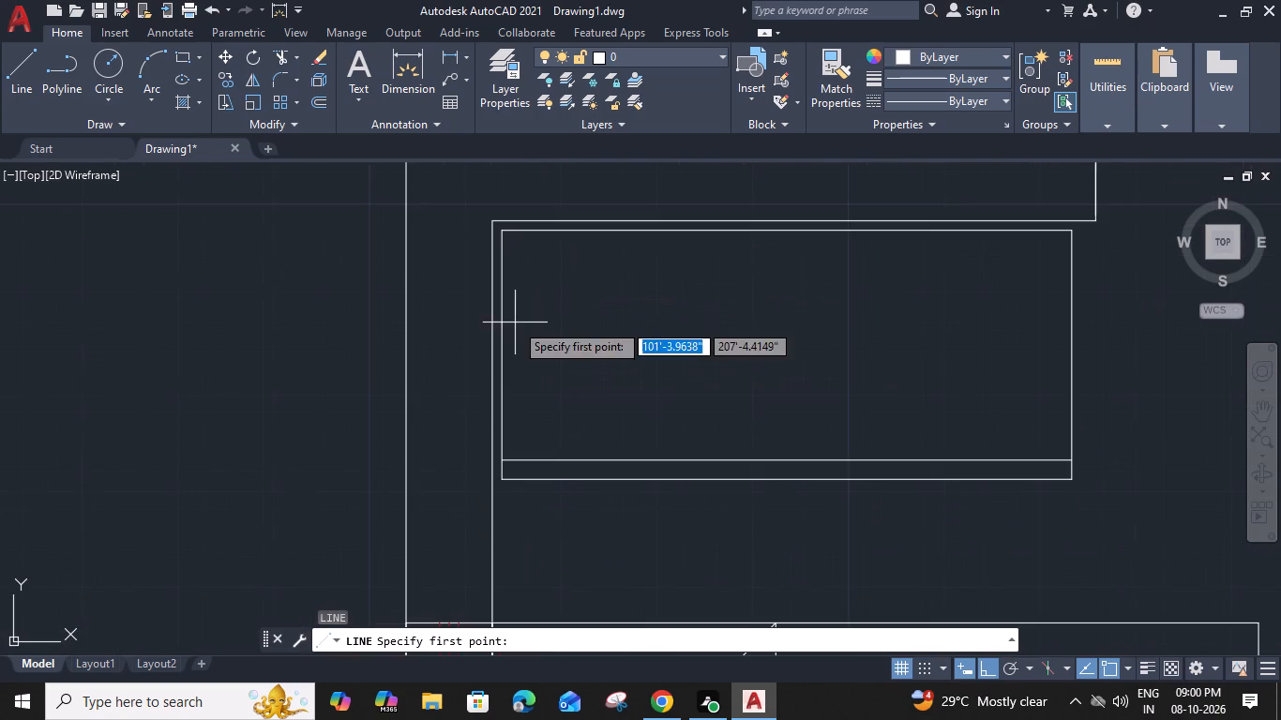
pyautogui.click(503, 352)
pyautogui.moveTo(753, 361); pyautogui.dragTo(752, 361, button='middle')
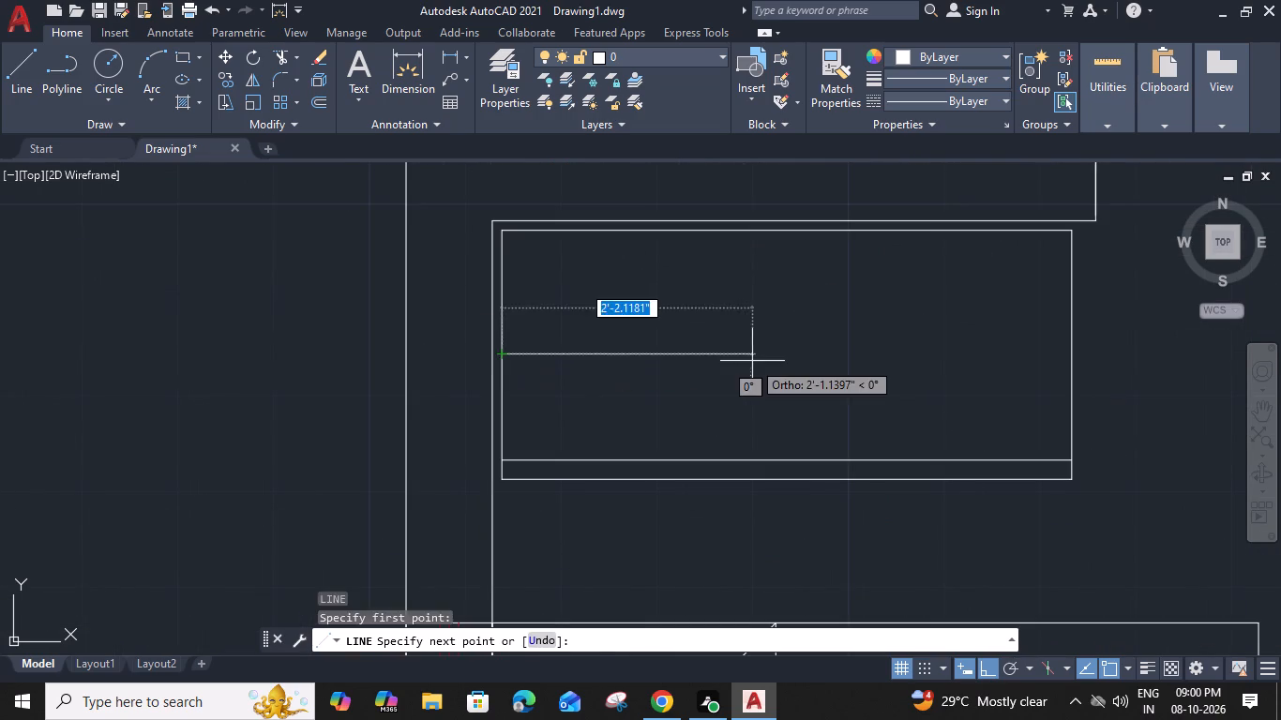
pyautogui.moveTo(752, 361); pyautogui.dragTo(520, 337, button='middle')
pyautogui.click(839, 332)
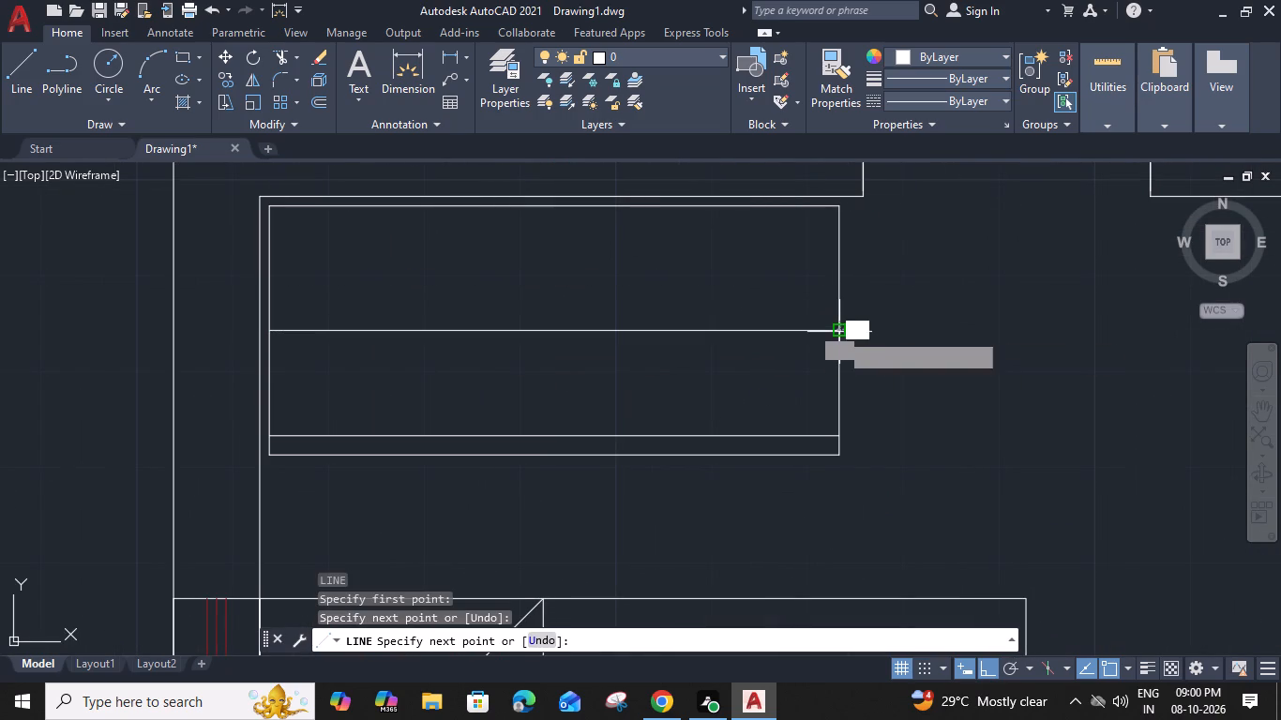
pyautogui.press('Escape')
# Draw a slanted hanger line from the west end of the wardrobe's inner front line up to its back line.
pyautogui.press('l')
pyautogui.press('space')
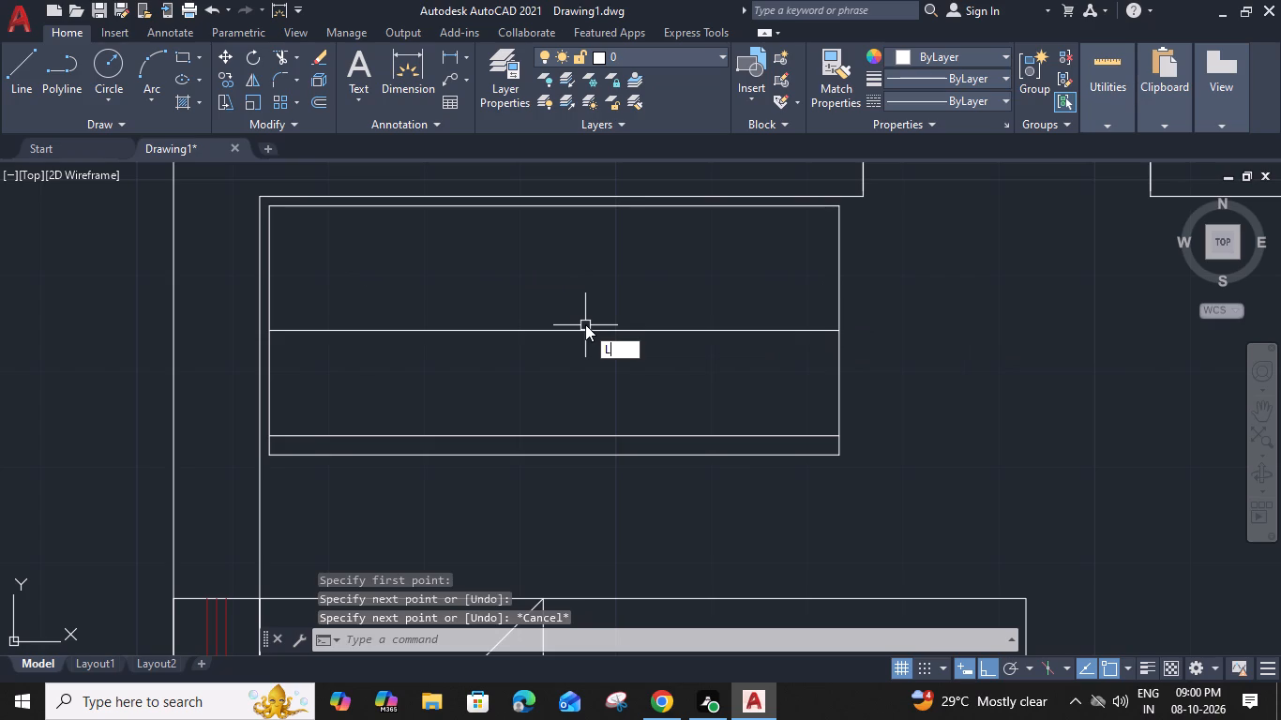
pyautogui.click(269, 440)
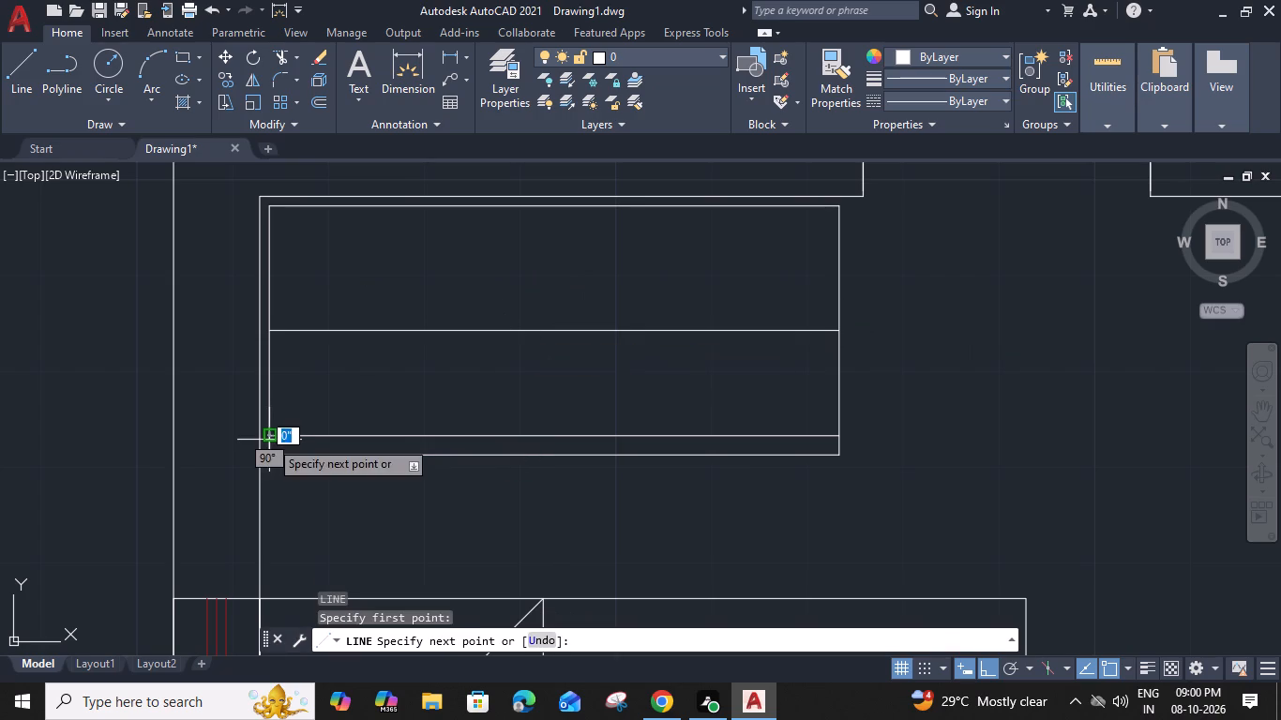
pyautogui.click(360, 206)
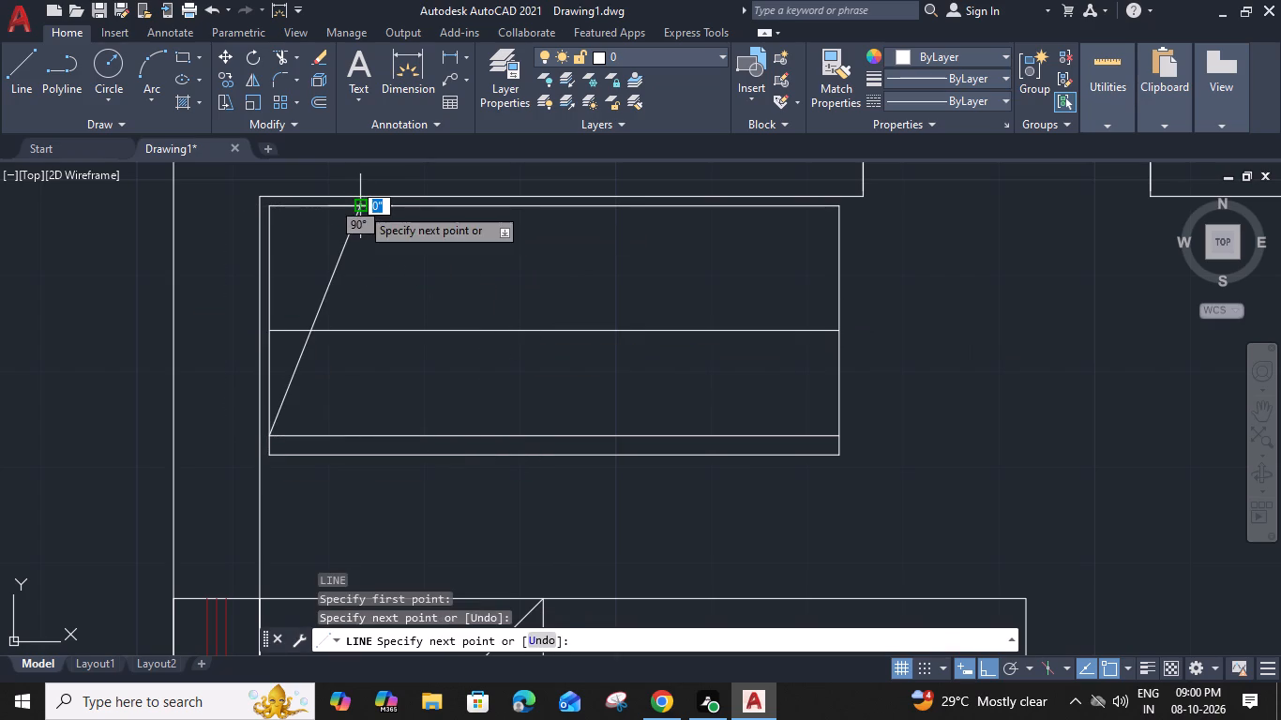
pyautogui.press('Escape')
# Draw a vertical hanger line near the wardrobe's west end, from its back line to the inner front line.
pyautogui.write('L')
pyautogui.press('space')
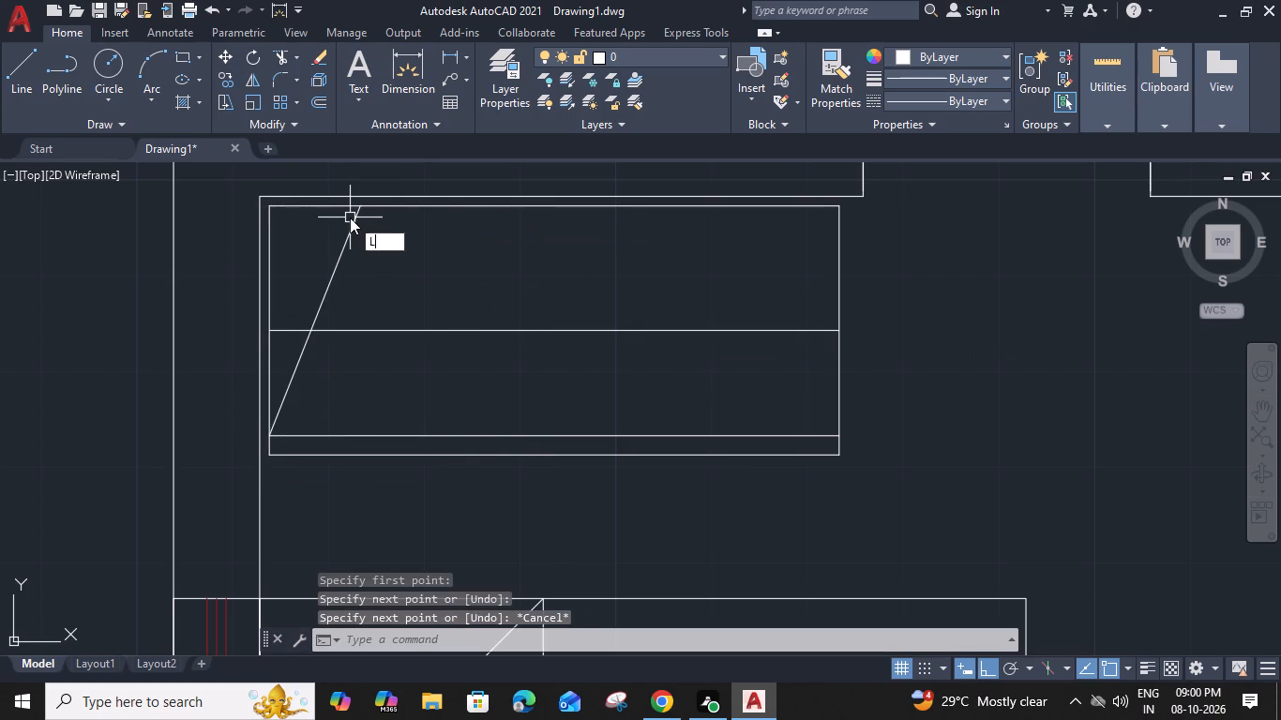
pyautogui.click(305, 208)
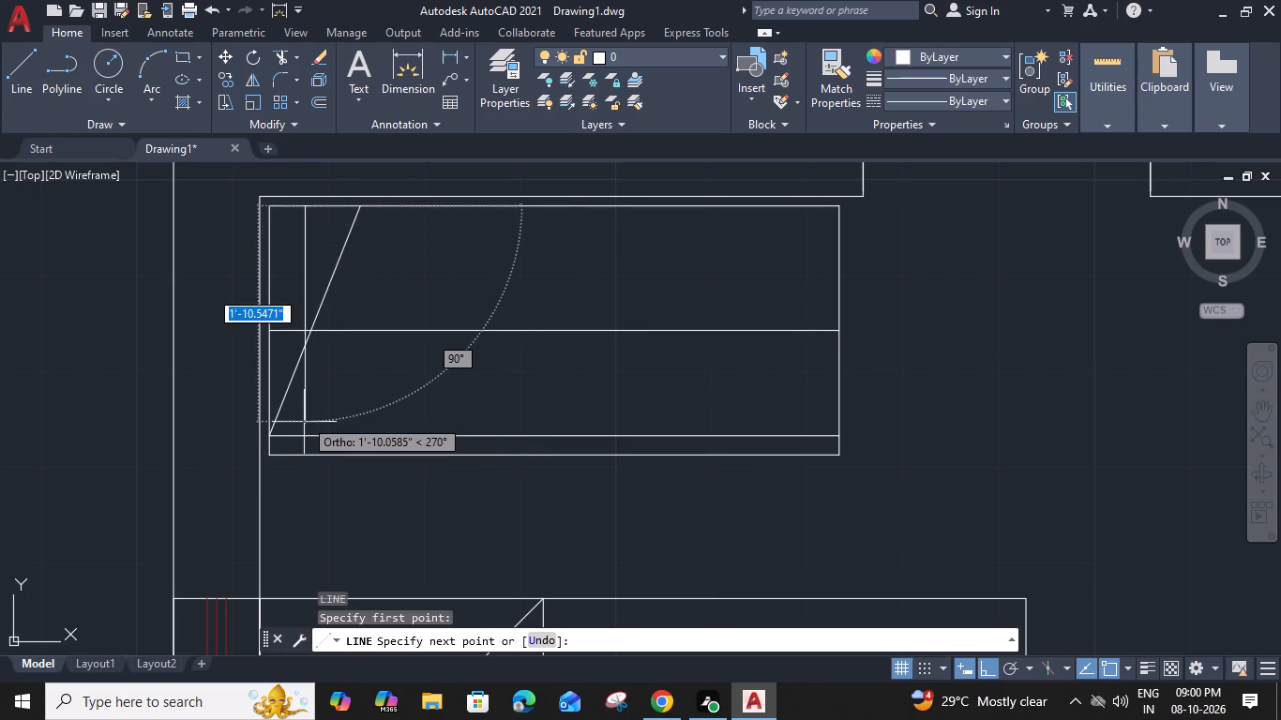
pyautogui.click(306, 436)
pyautogui.press('Escape')
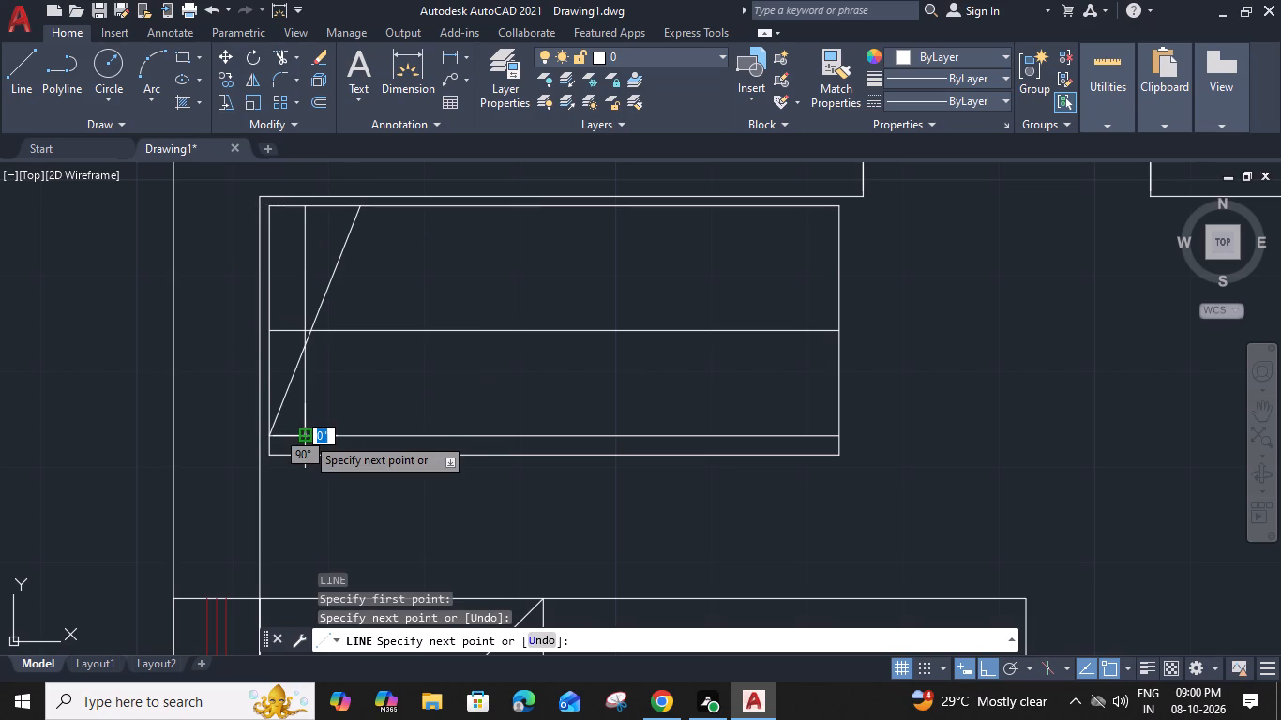
# Copy the slanted and vertical hanger lines fourteen times eastward at equal spacing, filling the wardrobe's length.
pyautogui.click(325, 353)
pyautogui.click(283, 374)
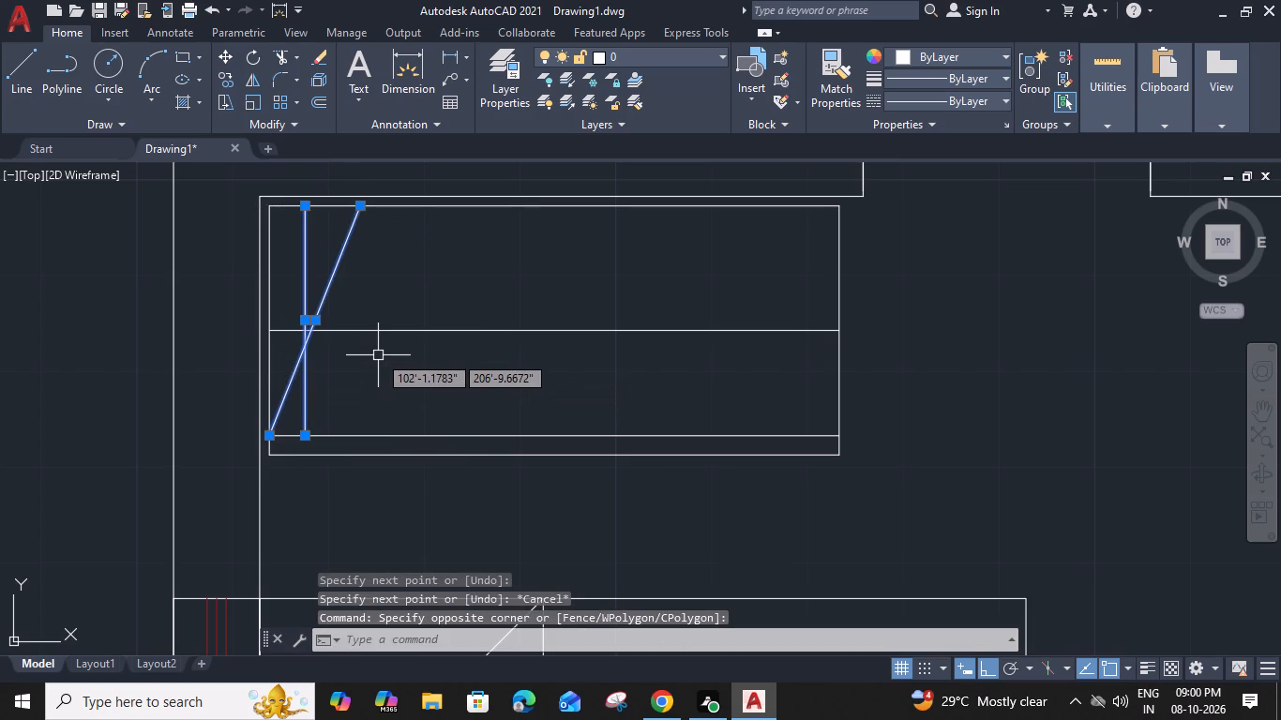
pyautogui.write('CO')
pyautogui.press('space')
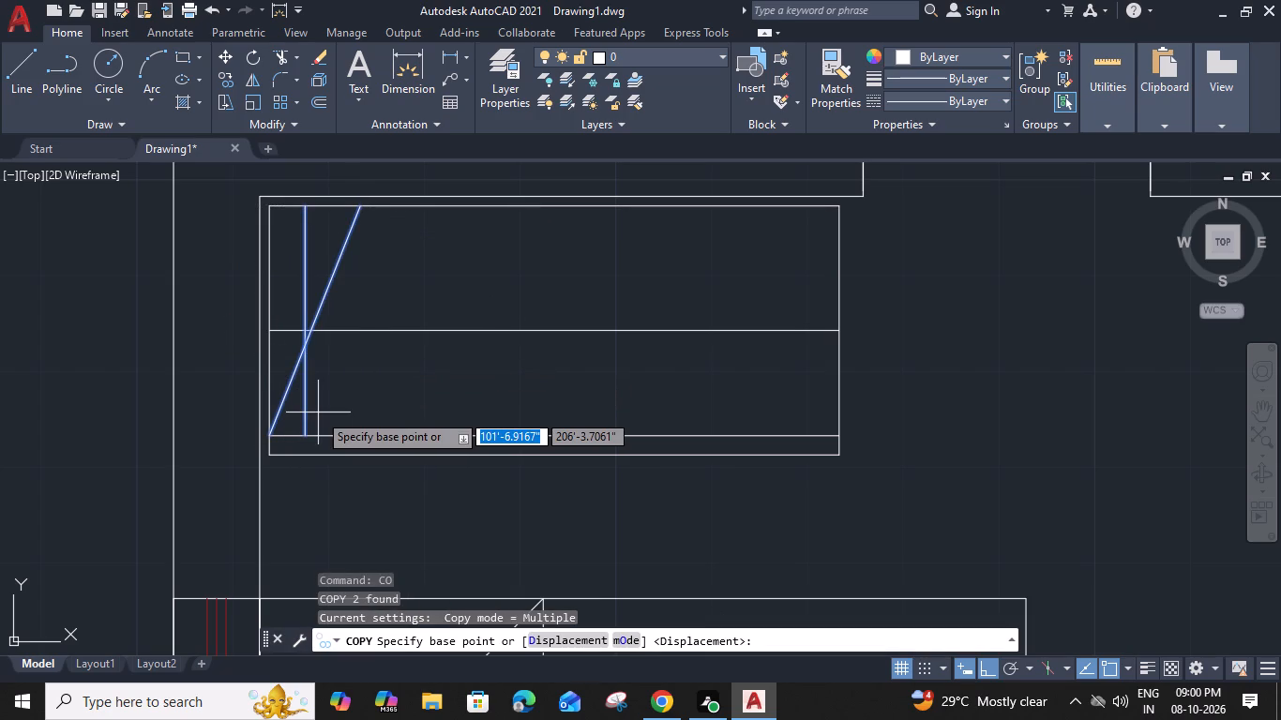
pyautogui.click(273, 434)
pyautogui.click(306, 433)
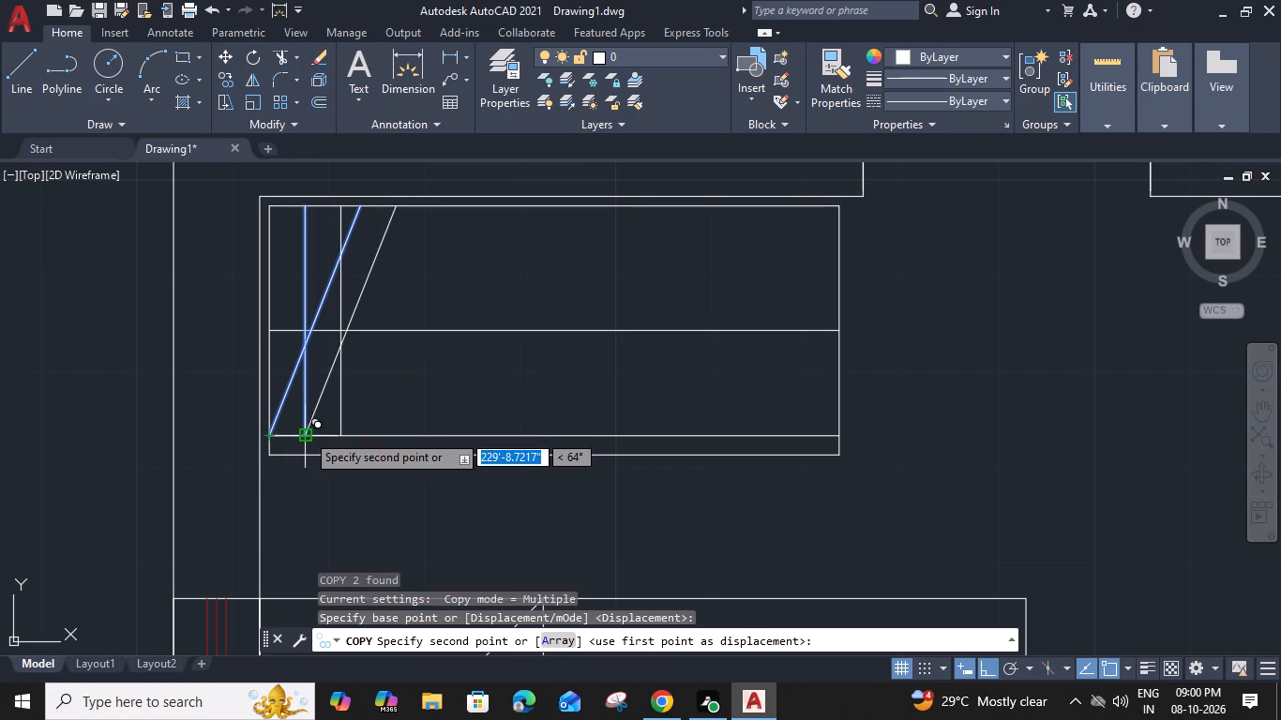
pyautogui.click(342, 431)
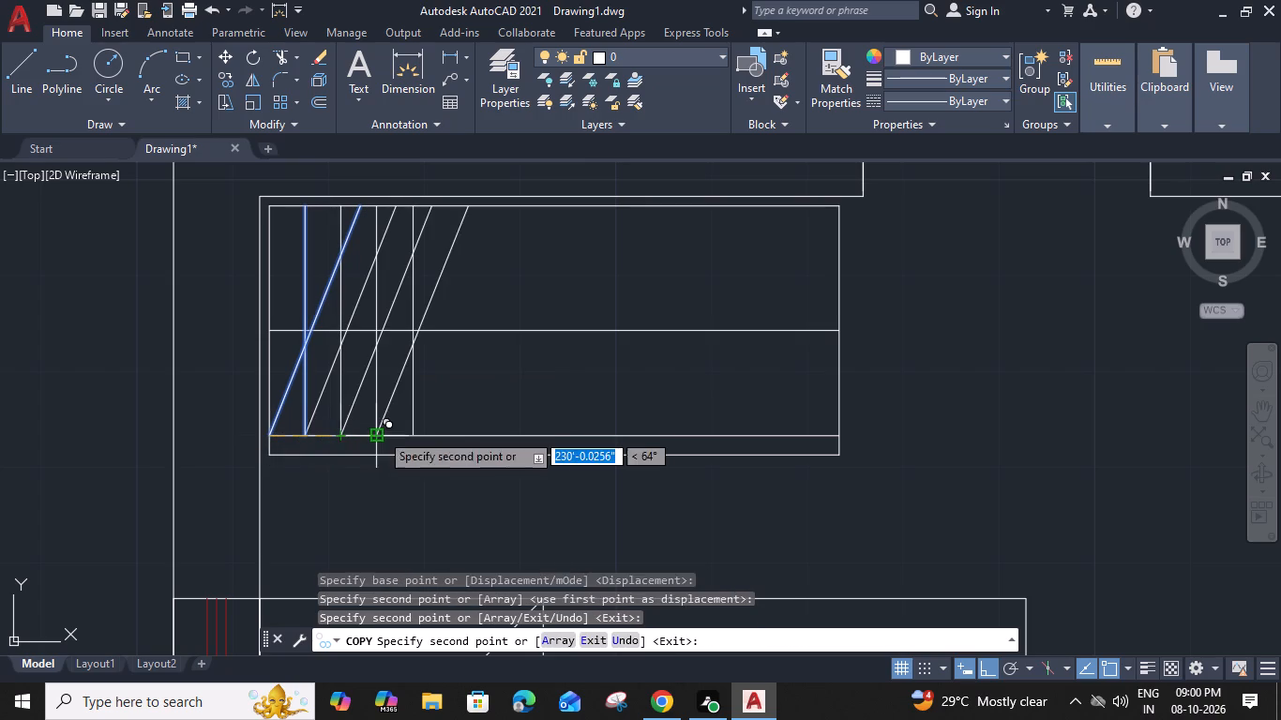
pyautogui.click(380, 432)
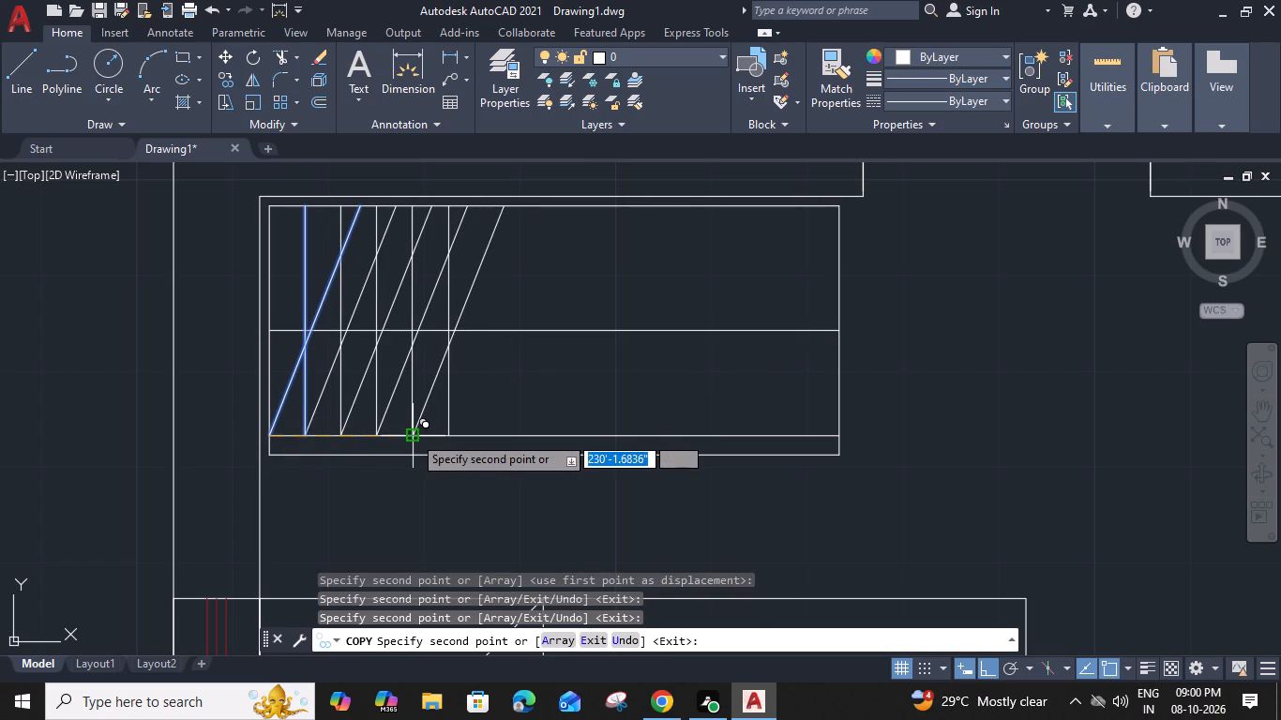
pyautogui.click(413, 435)
pyautogui.click(449, 437)
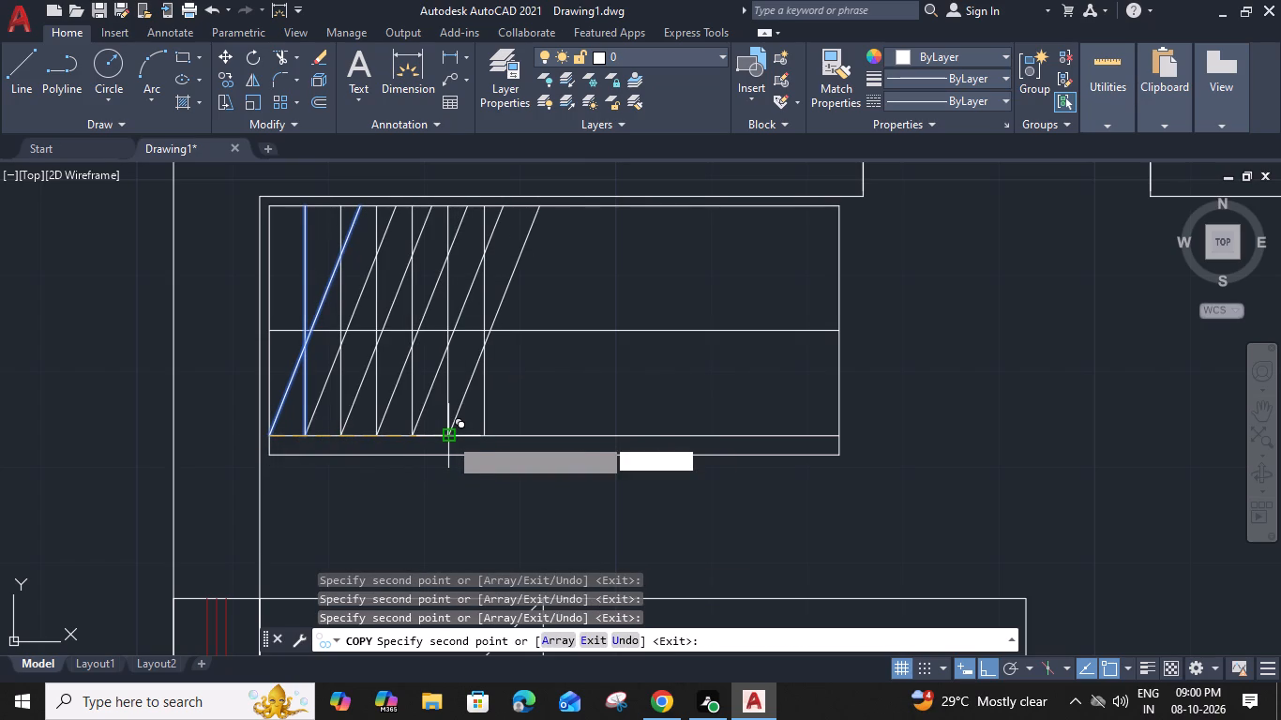
pyautogui.click(484, 436)
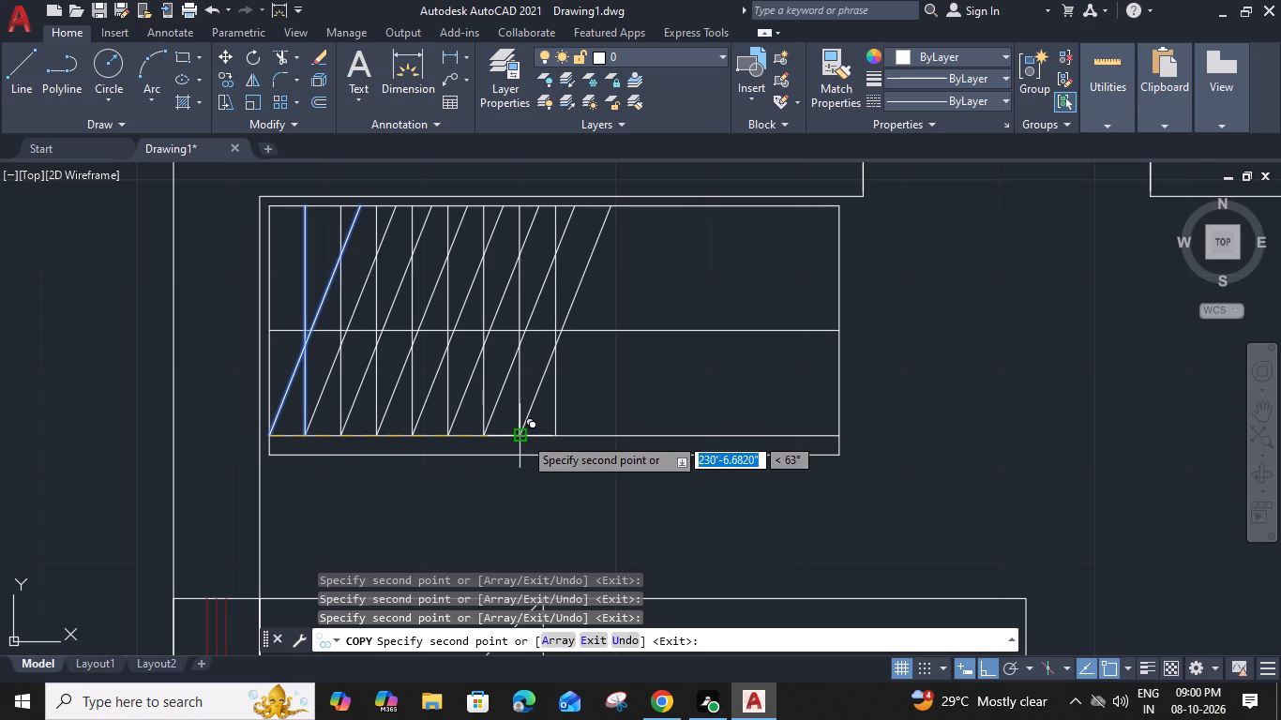
pyautogui.click(523, 436)
pyautogui.click(555, 437)
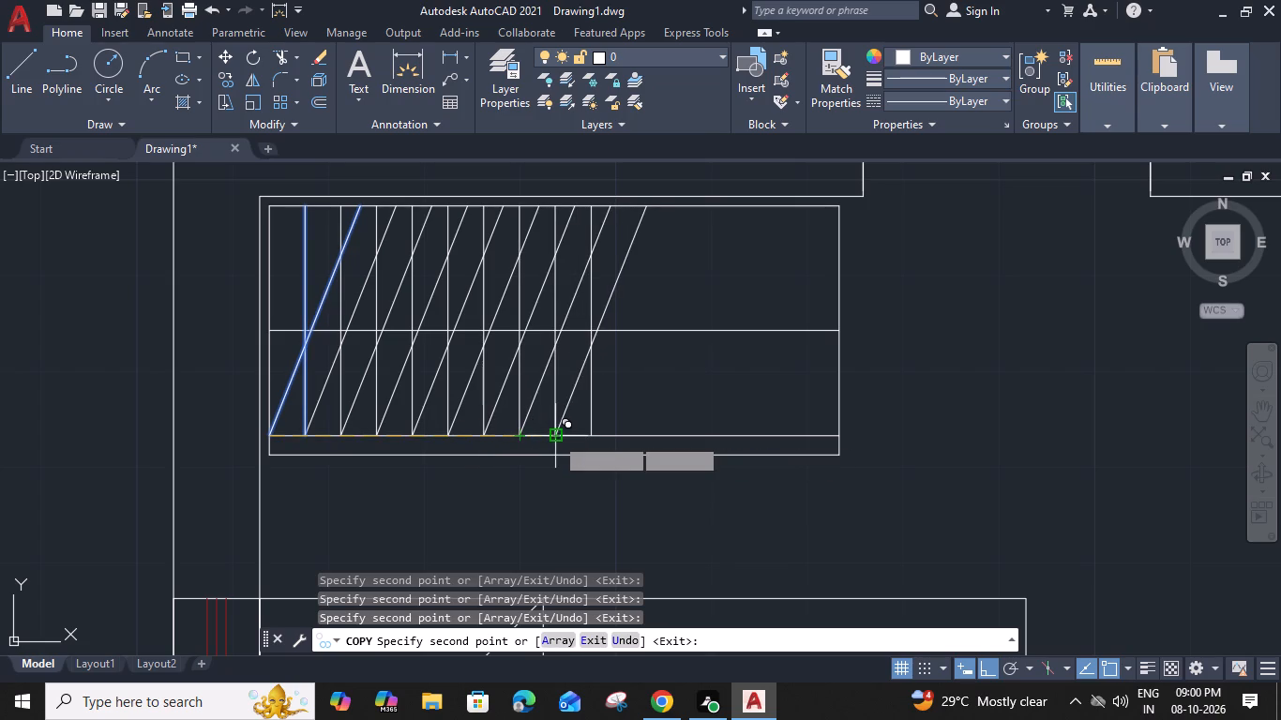
pyautogui.click(587, 437)
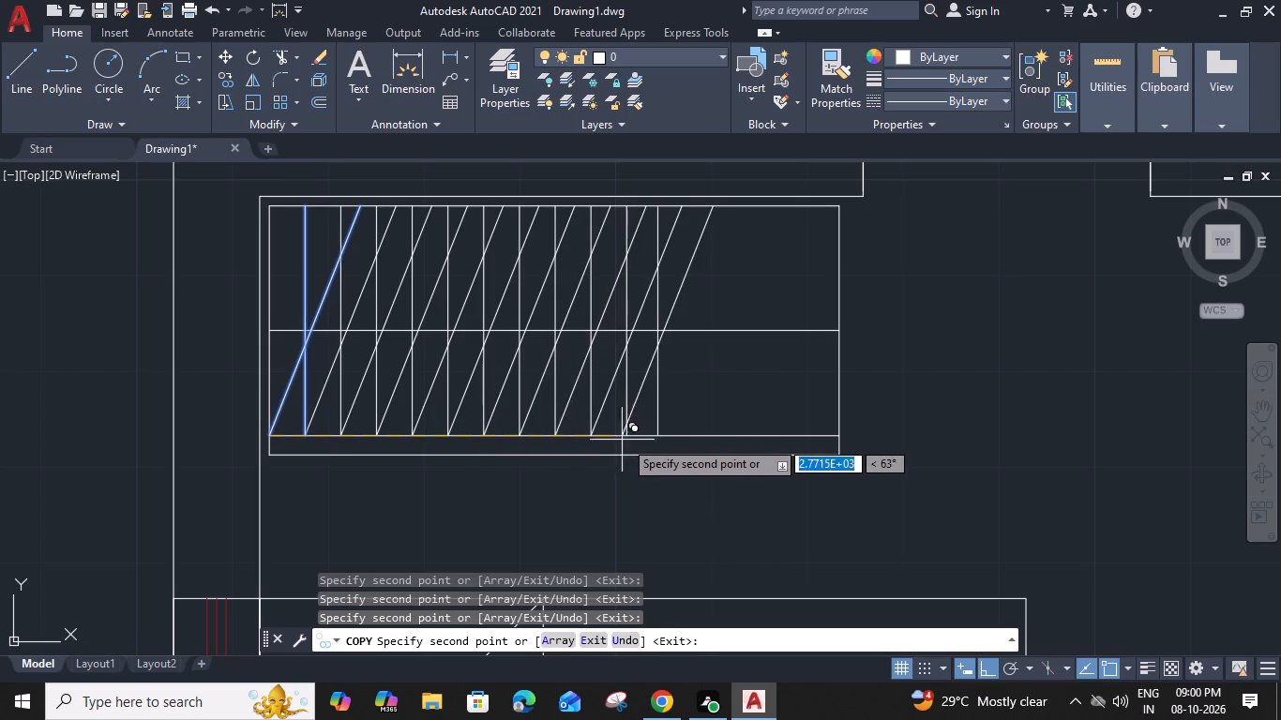
pyautogui.click(624, 440)
pyautogui.click(658, 439)
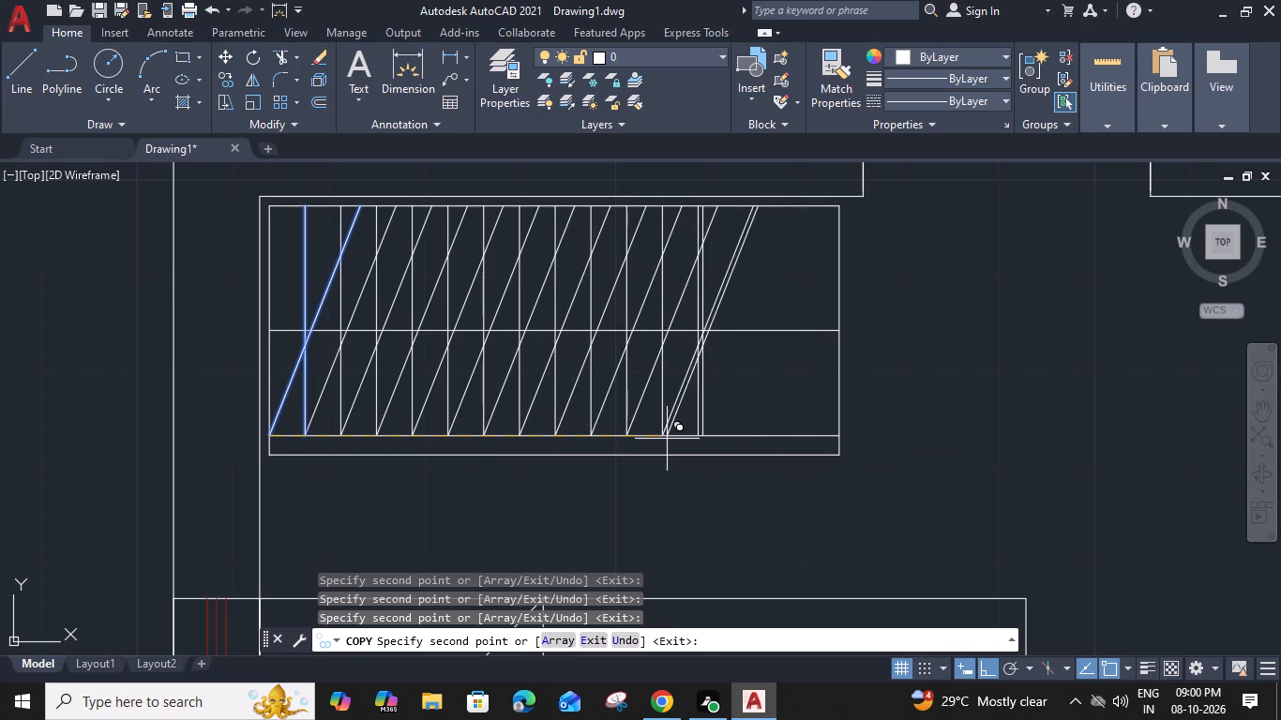
pyautogui.click(696, 436)
pyautogui.click(731, 435)
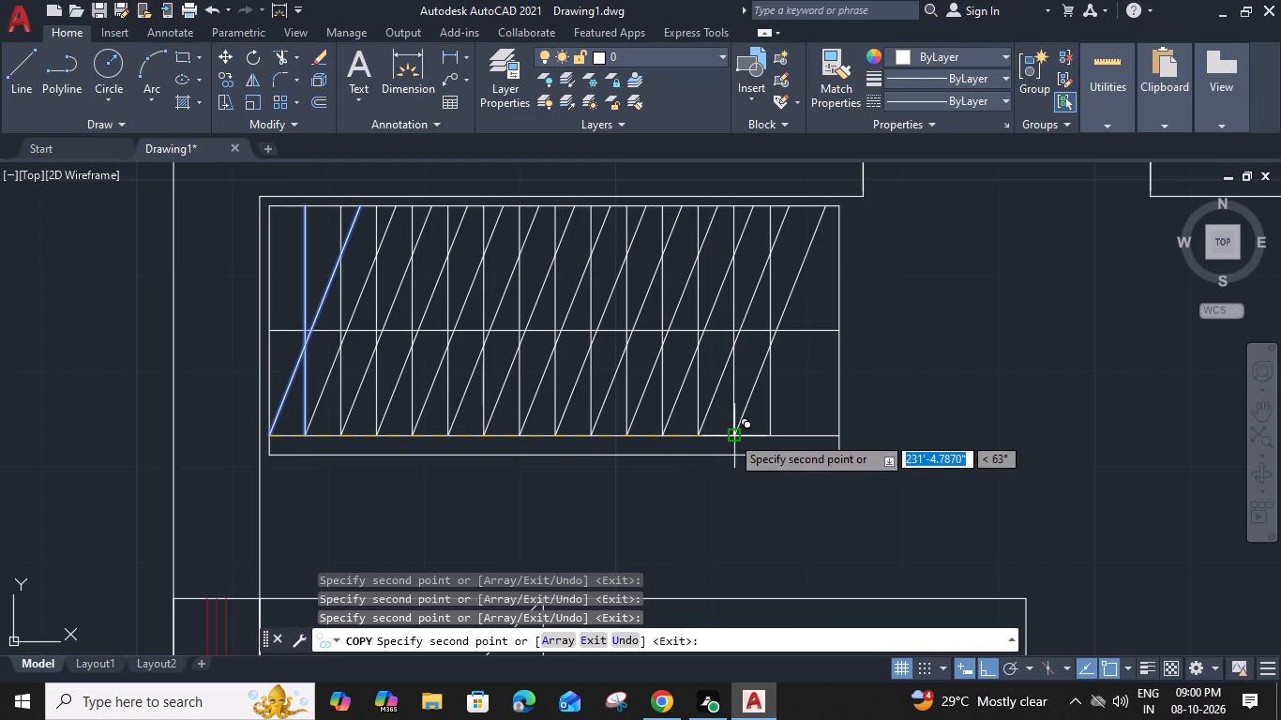
pyautogui.click(774, 432)
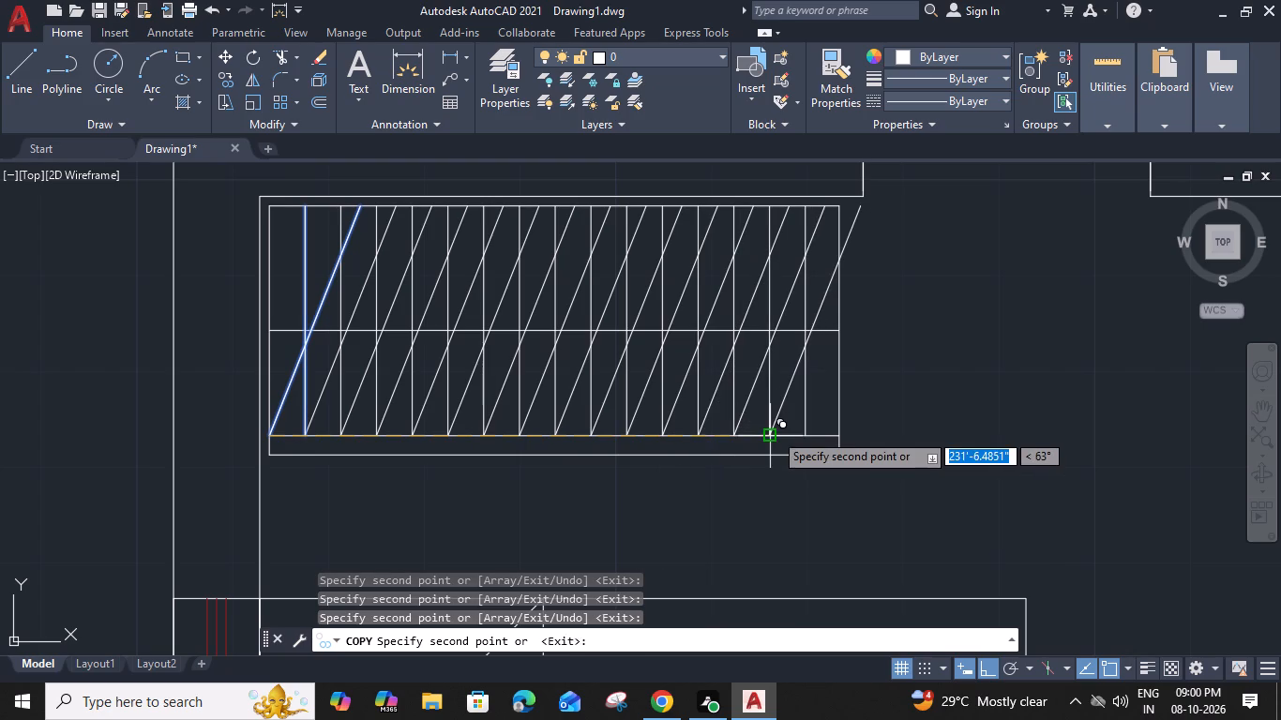
pyautogui.press('Escape')
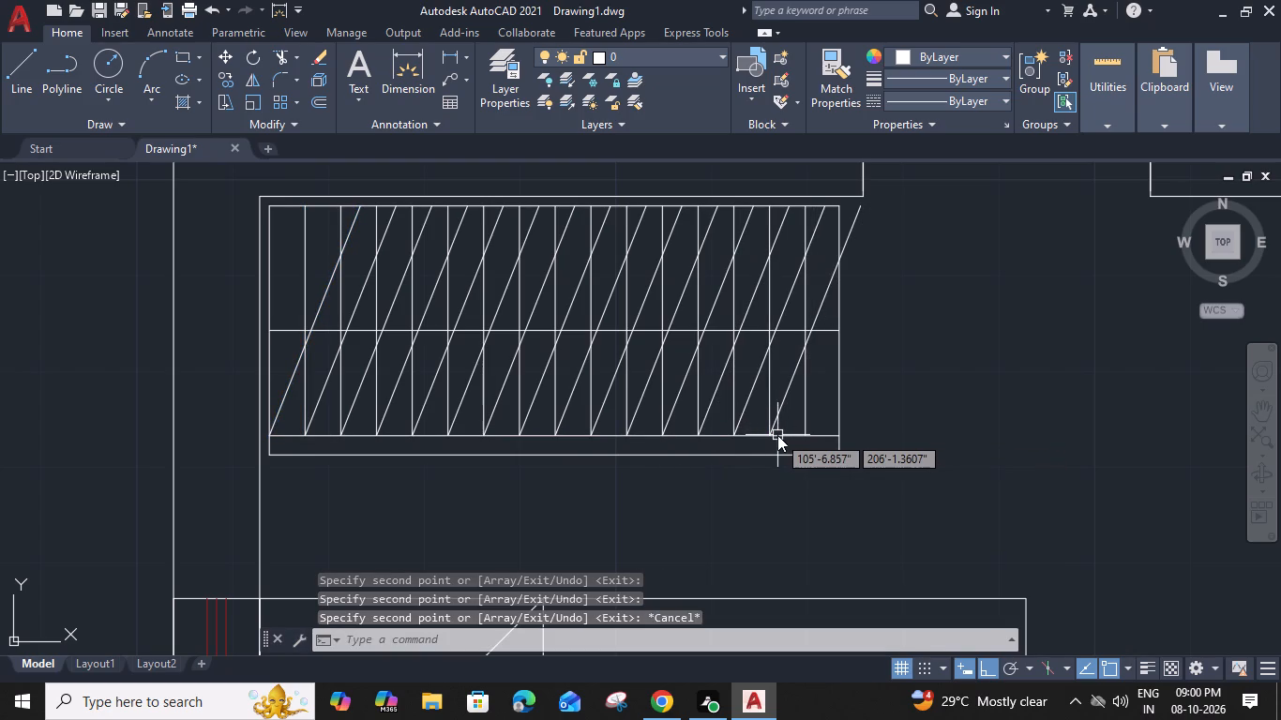
# Trim the last slanted hanger line where it extends past the wardrobe's east side.
pyautogui.write('TR')
pyautogui.press('space')
pyautogui.click(857, 227)
pyautogui.press('Escape')
# Offset Bedroom-3's east and north inner wall lines 1" into the room to start its wardrobe.
pyautogui.scroll(-2, 874, 260)
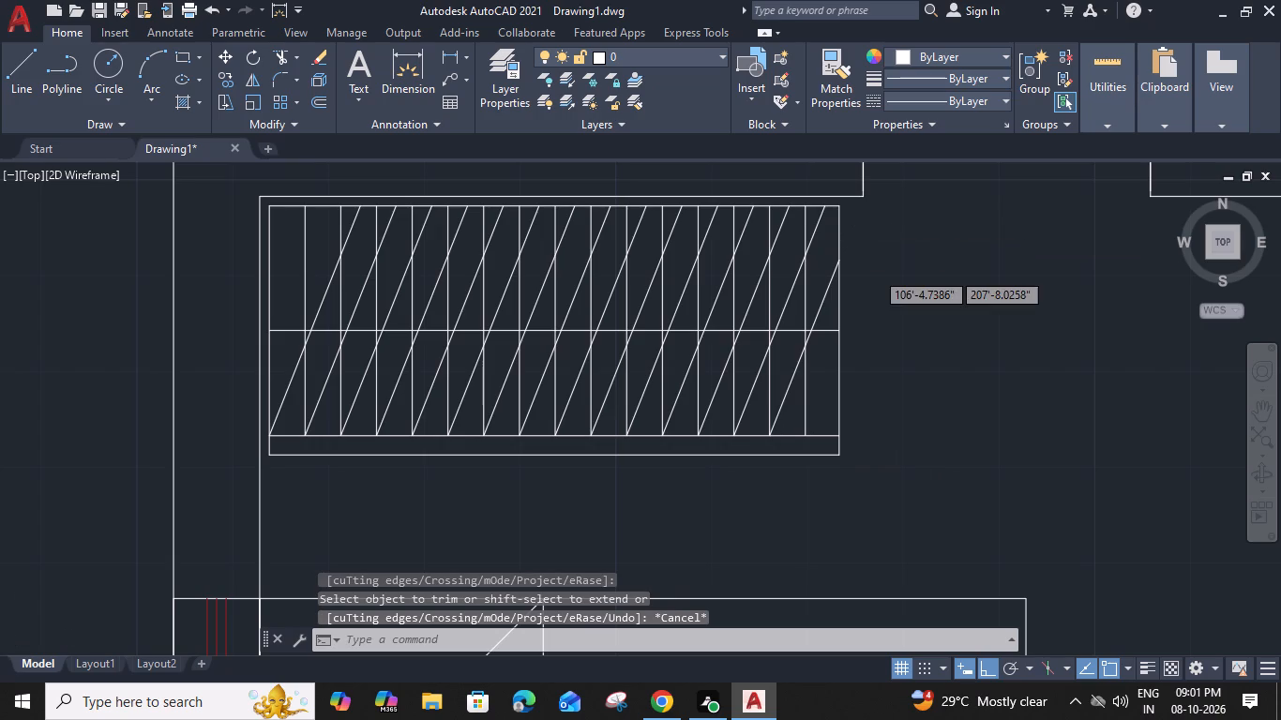
pyautogui.moveTo(891, 382); pyautogui.dragTo(629, 672, button='middle')
pyautogui.scroll(-2, 701, 435)
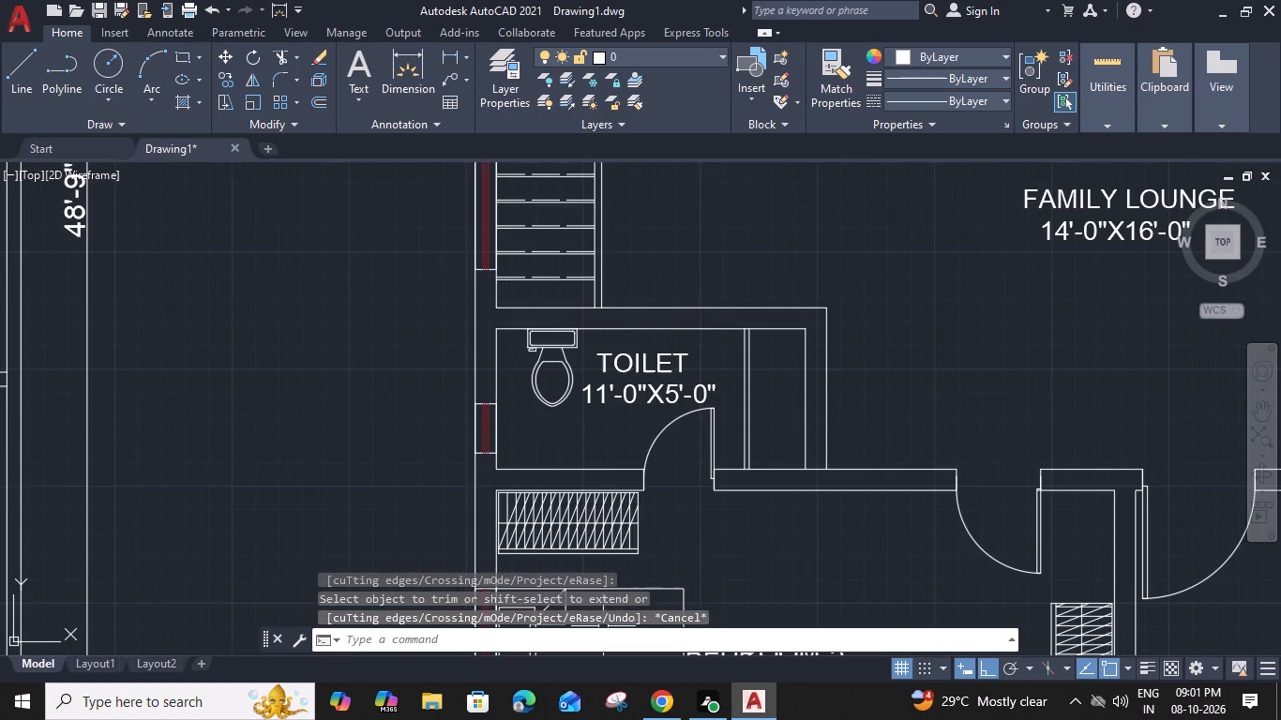
pyautogui.scroll(-2, 763, 169)
pyautogui.moveTo(770, 188); pyautogui.dragTo(746, 345, button='middle')
pyautogui.moveTo(741, 312); pyautogui.dragTo(747, 342, button='middle')
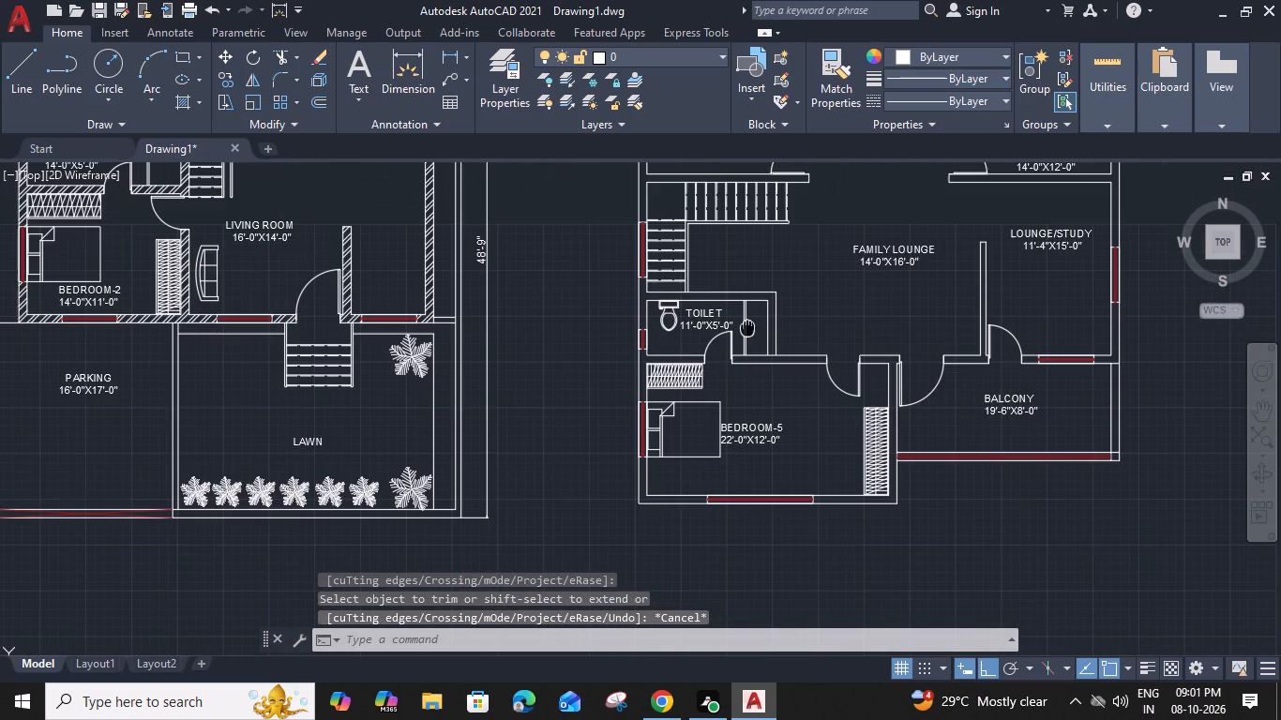
pyautogui.moveTo(747, 342); pyautogui.dragTo(728, 517, button='middle')
pyautogui.scroll(3, 766, 392)
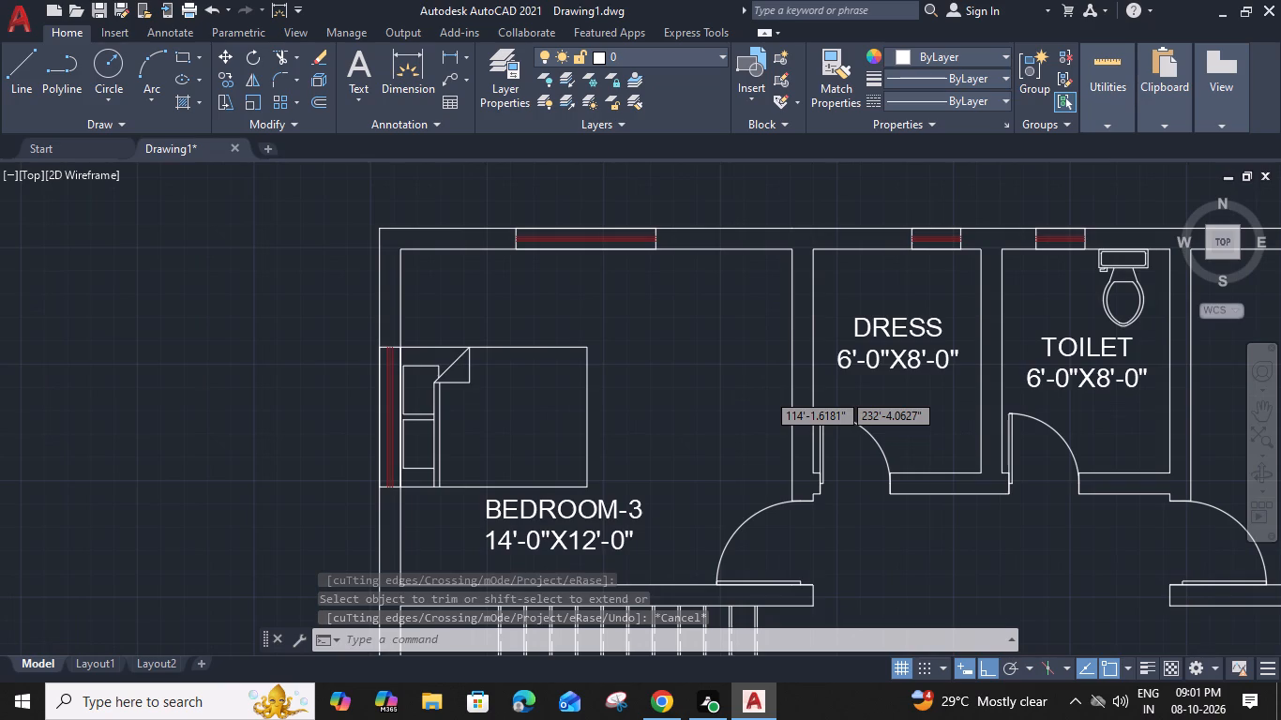
pyautogui.click(807, 334)
pyautogui.write('O 1"')
pyautogui.press('Return')
pyautogui.click(735, 355)
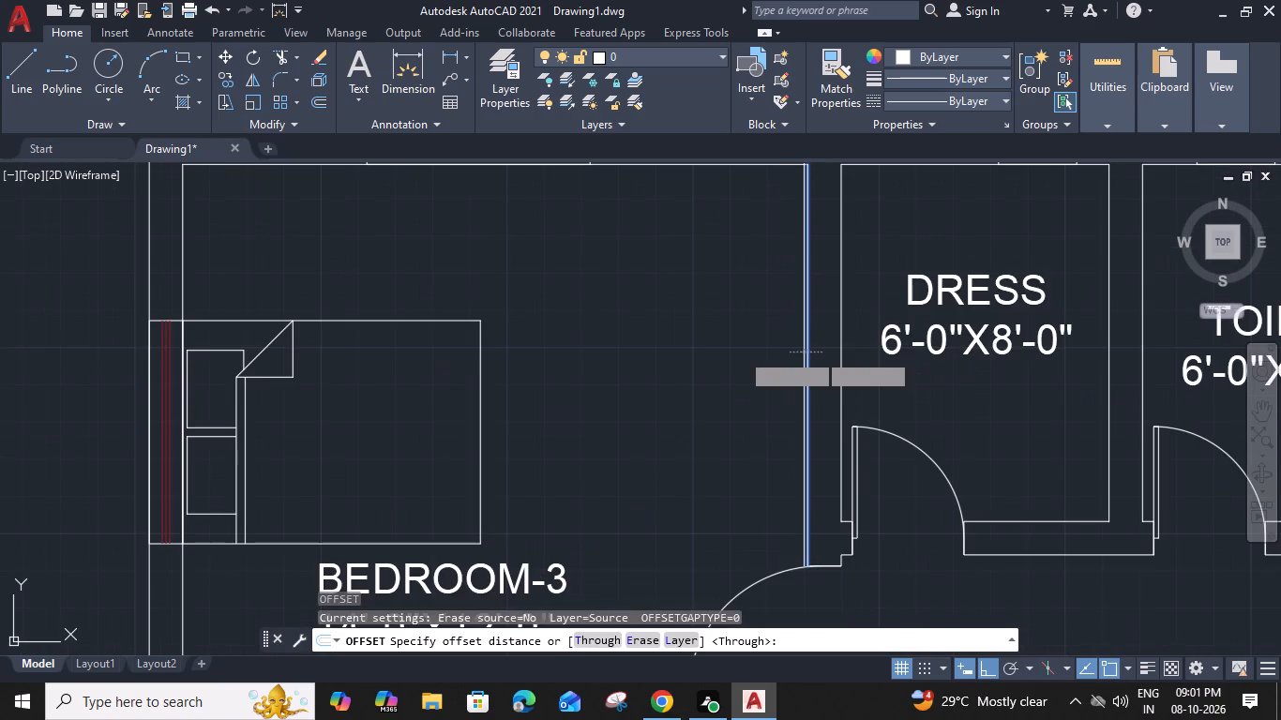
pyautogui.moveTo(735, 288); pyautogui.dragTo(734, 338, button='middle')
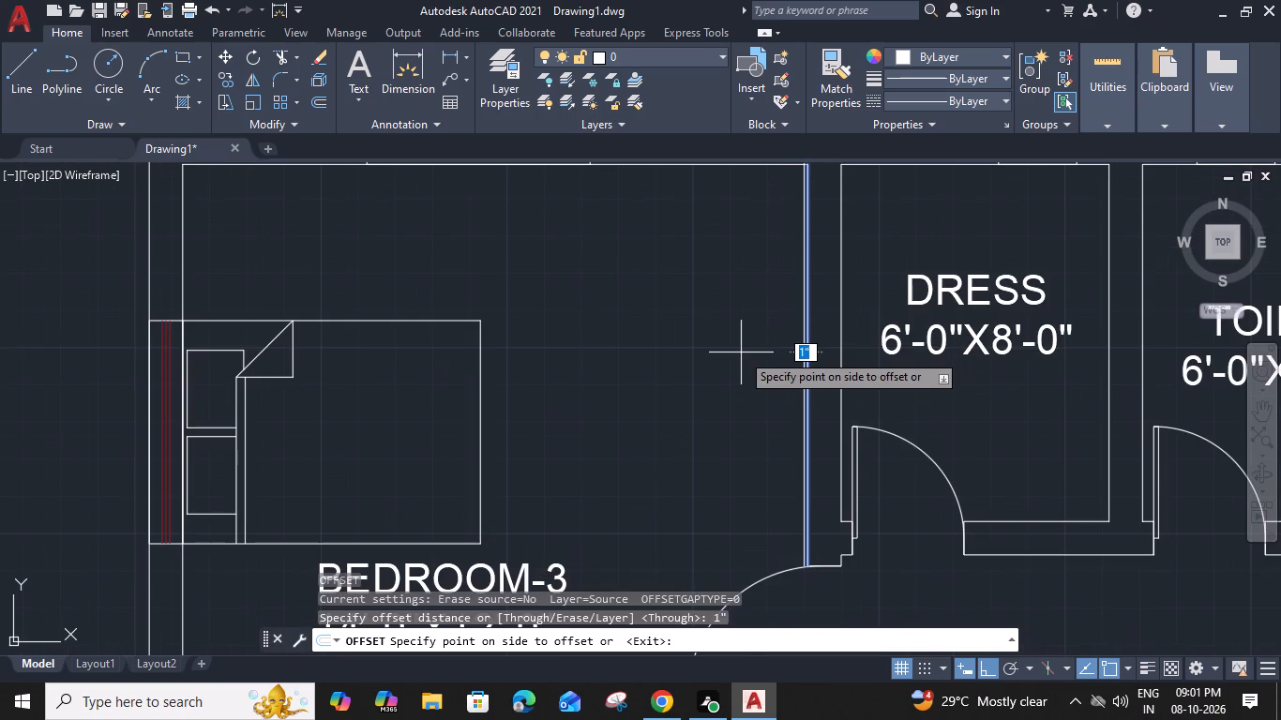
pyautogui.click(785, 213)
pyautogui.click(760, 326)
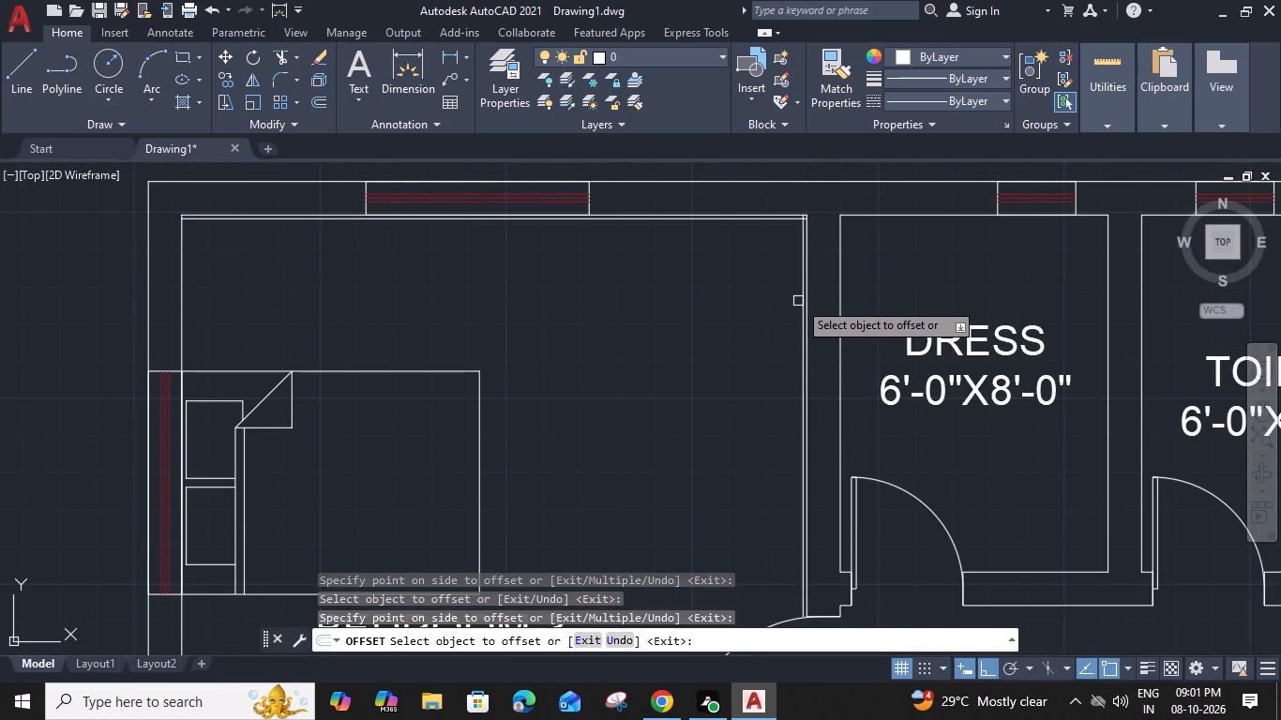
# Offset the wardrobe's east back line 2' west into Bedroom-3, and offset the resulting front line another 2" west.
pyautogui.click(798, 301)
pyautogui.click(799, 305)
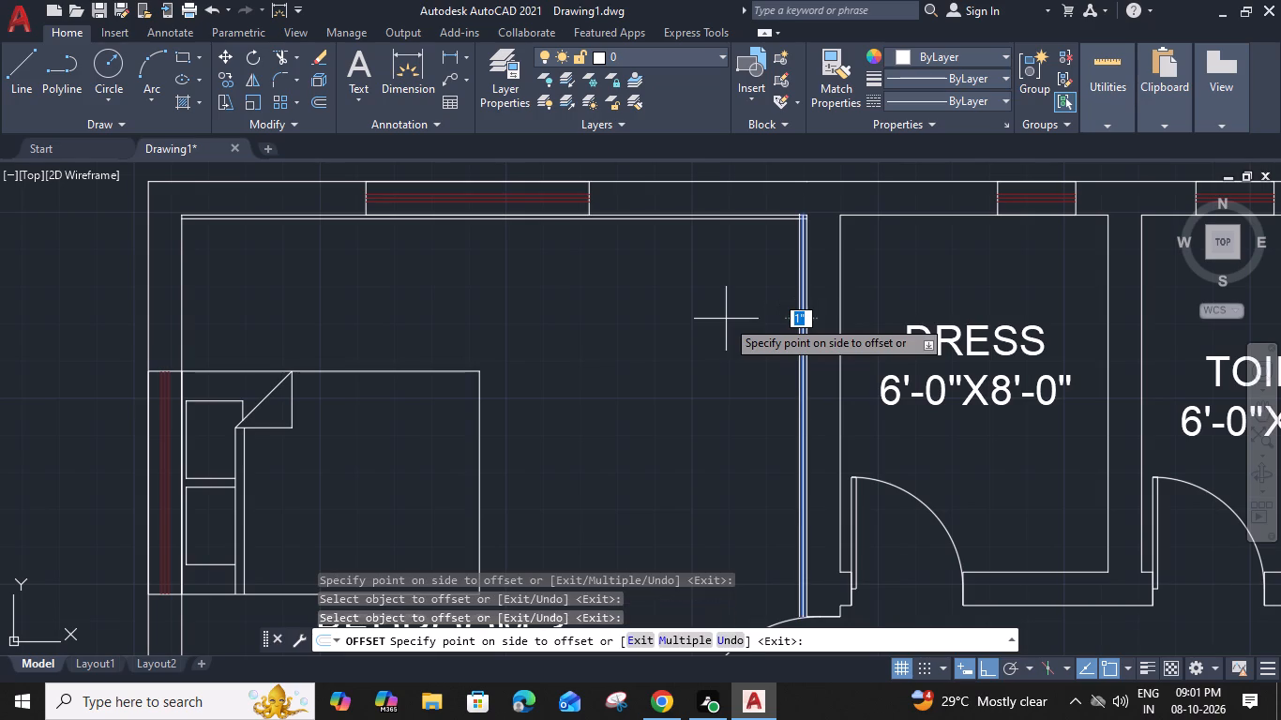
pyautogui.write("2'")
pyautogui.press('space')
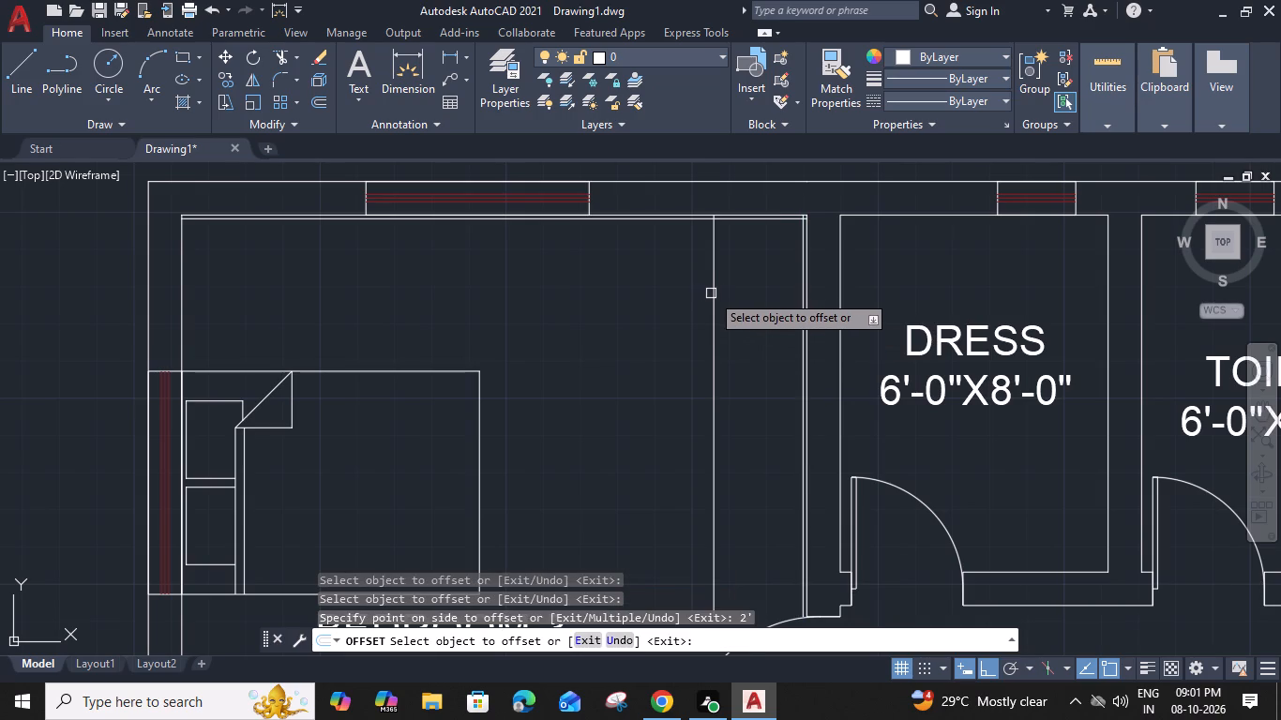
pyautogui.click(712, 294)
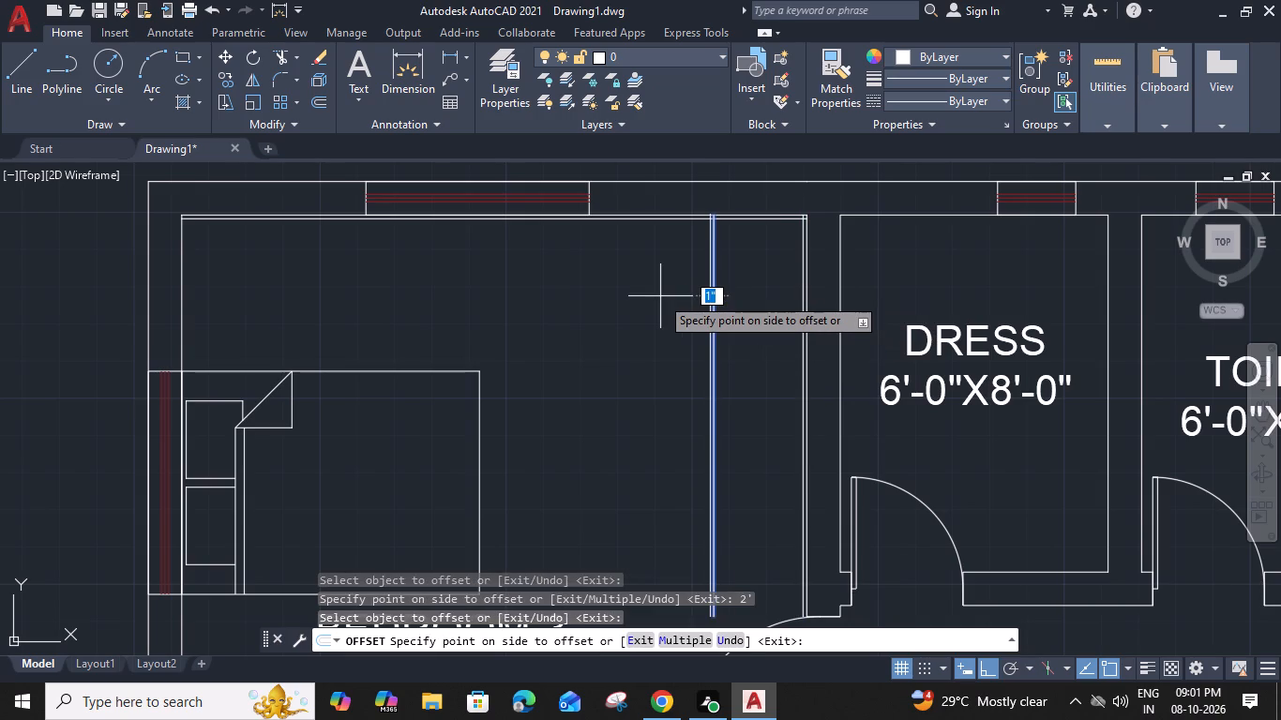
pyautogui.write('2"')
pyautogui.press('Return')
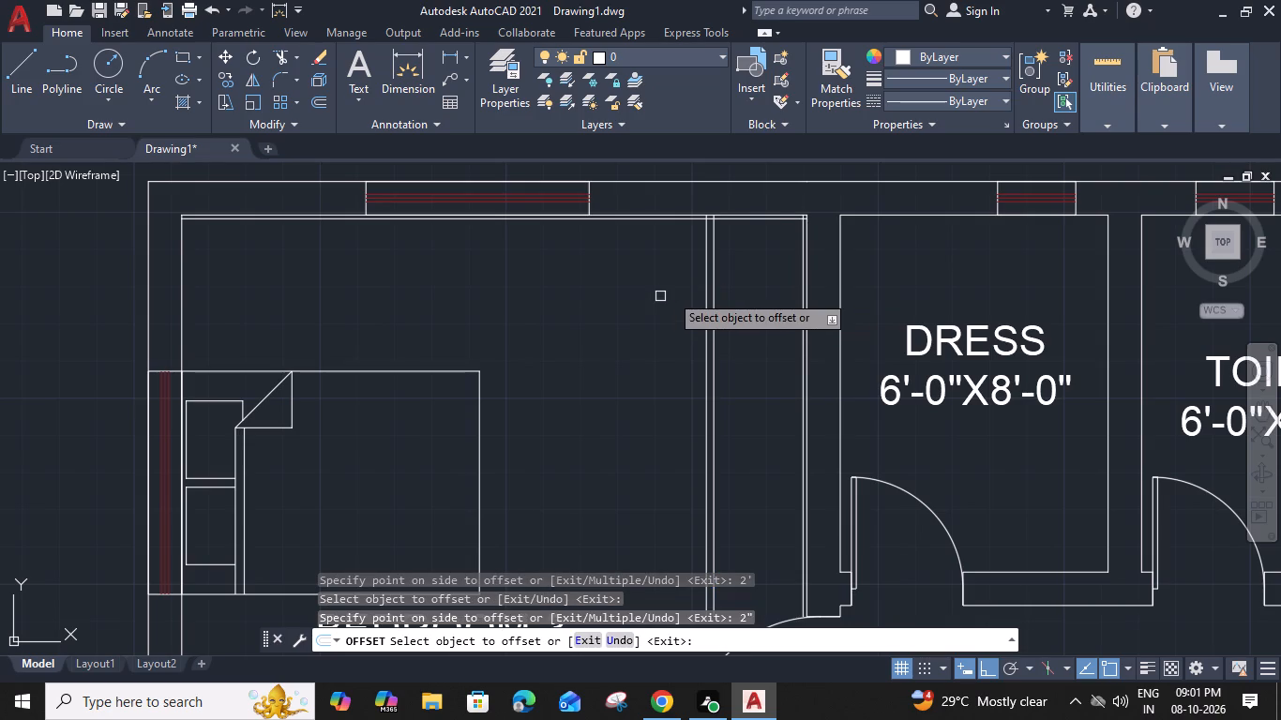
# Draw the south end line of Bedroom-3's wardrobe from its back line to its outer front line, about 4'-10" from the north edge.
pyautogui.press('Escape')
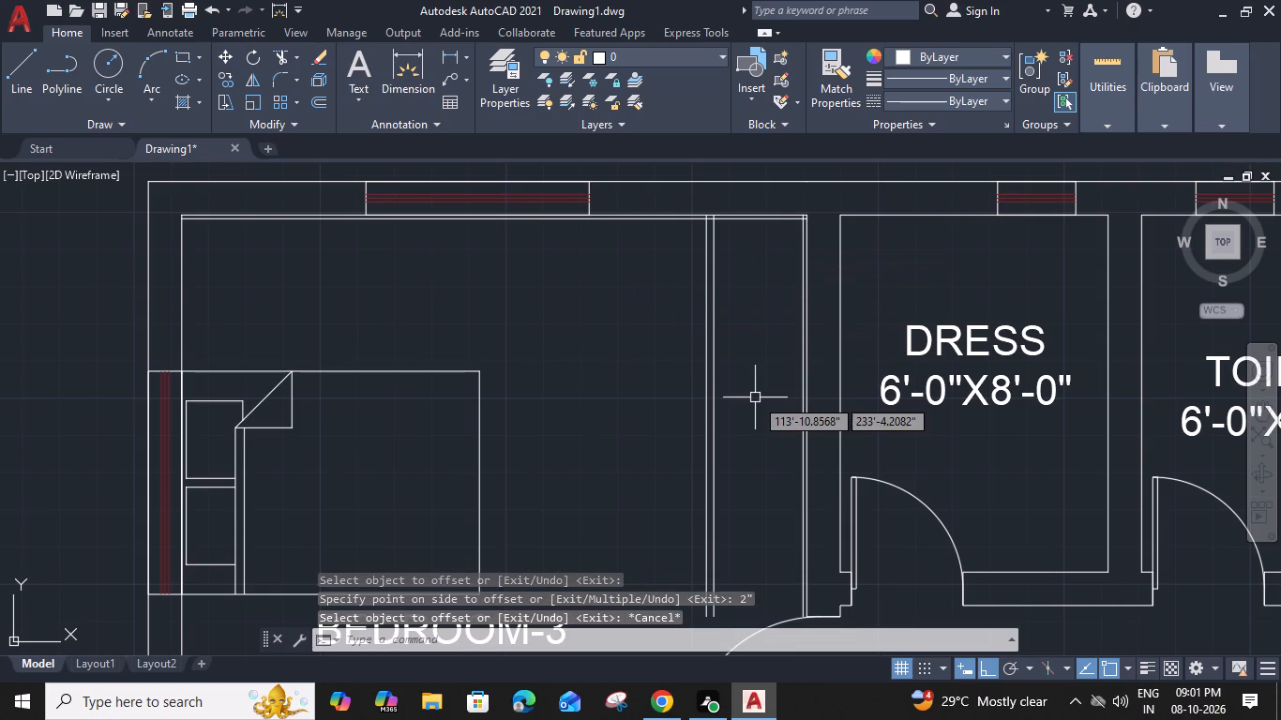
pyautogui.moveTo(777, 482); pyautogui.dragTo(781, 419, button='middle')
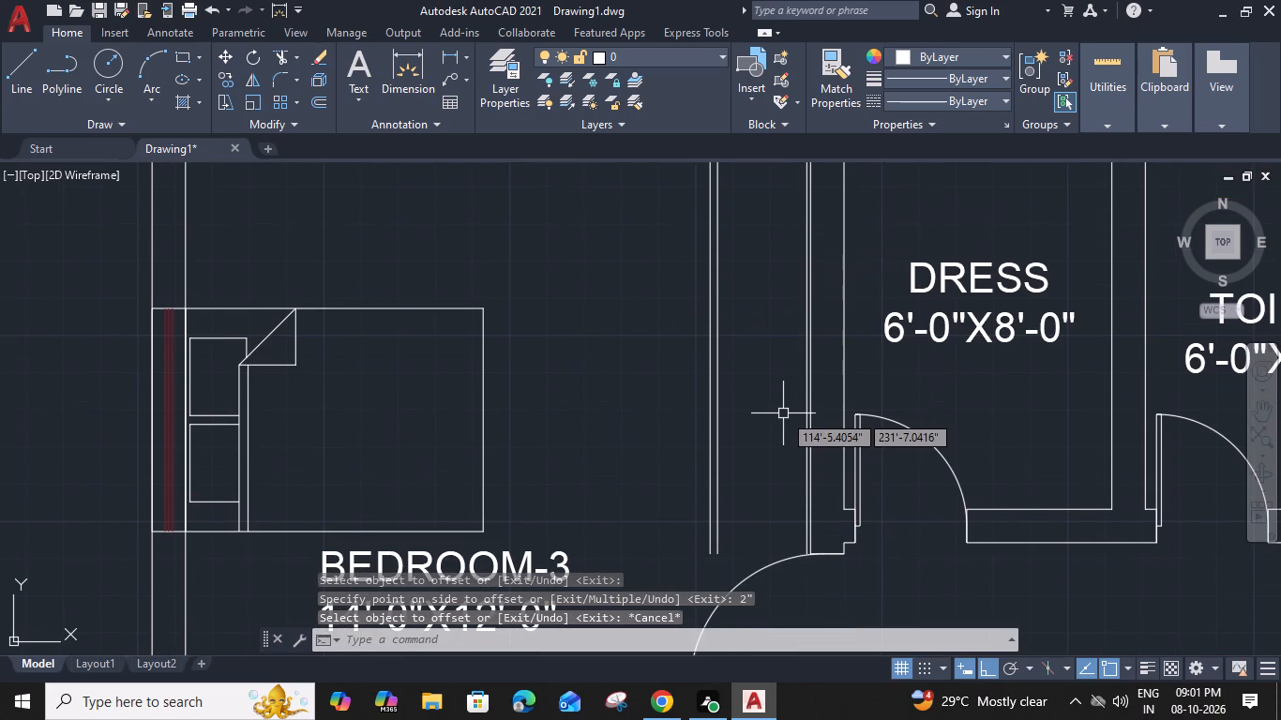
pyautogui.write('L')
pyautogui.press('space')
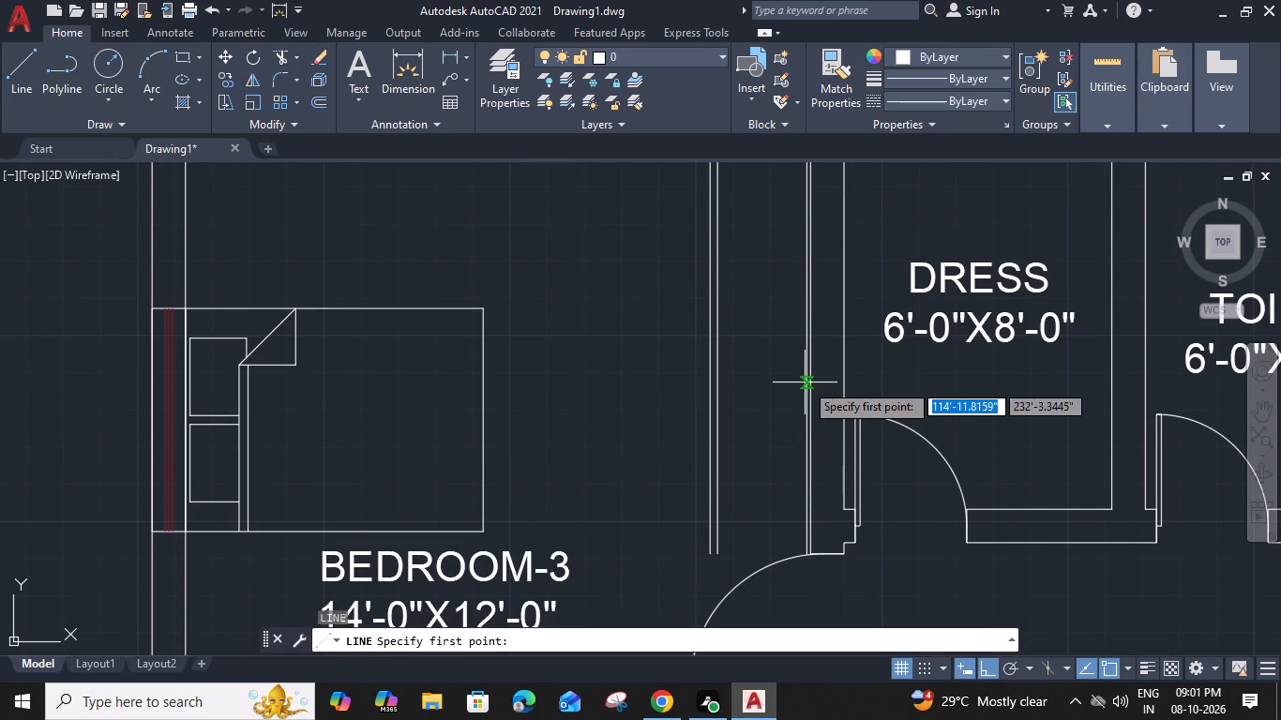
pyautogui.click(805, 373)
pyautogui.click(708, 369)
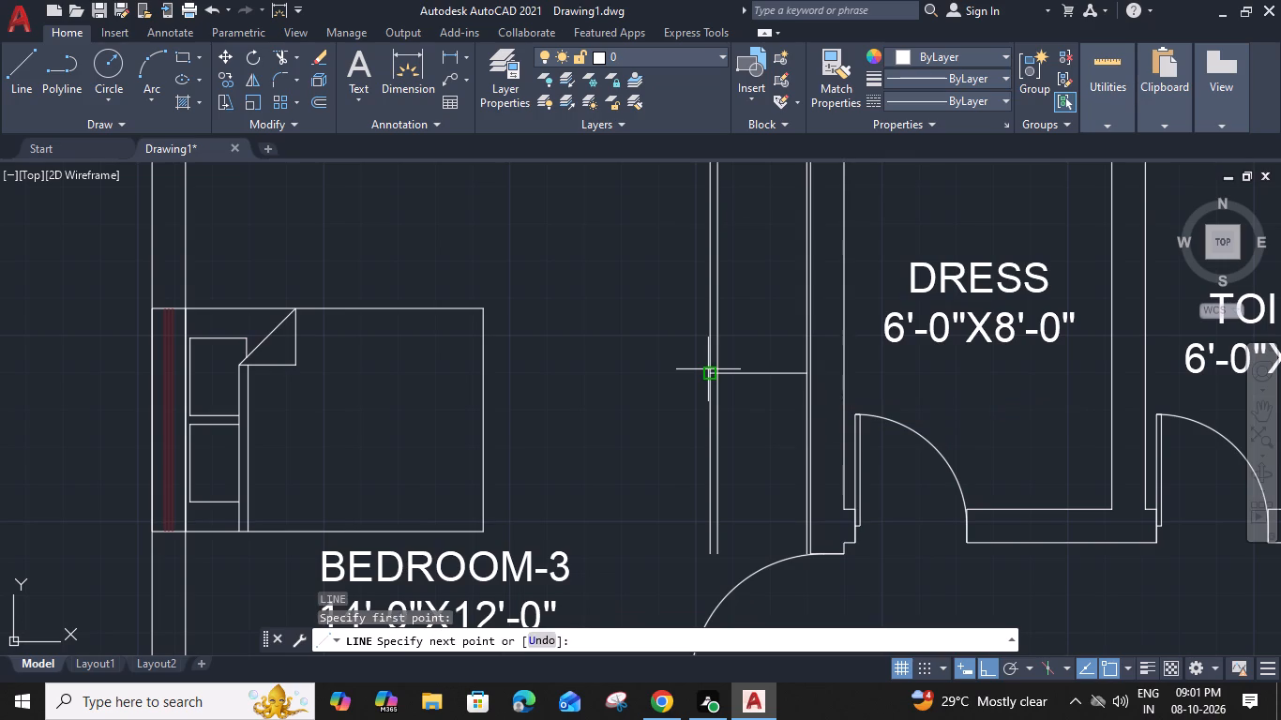
pyautogui.press('Escape')
# Trim the wardrobe's back line and both front lines where they continue south of its end line.
pyautogui.write('TR')
pyautogui.press('space')
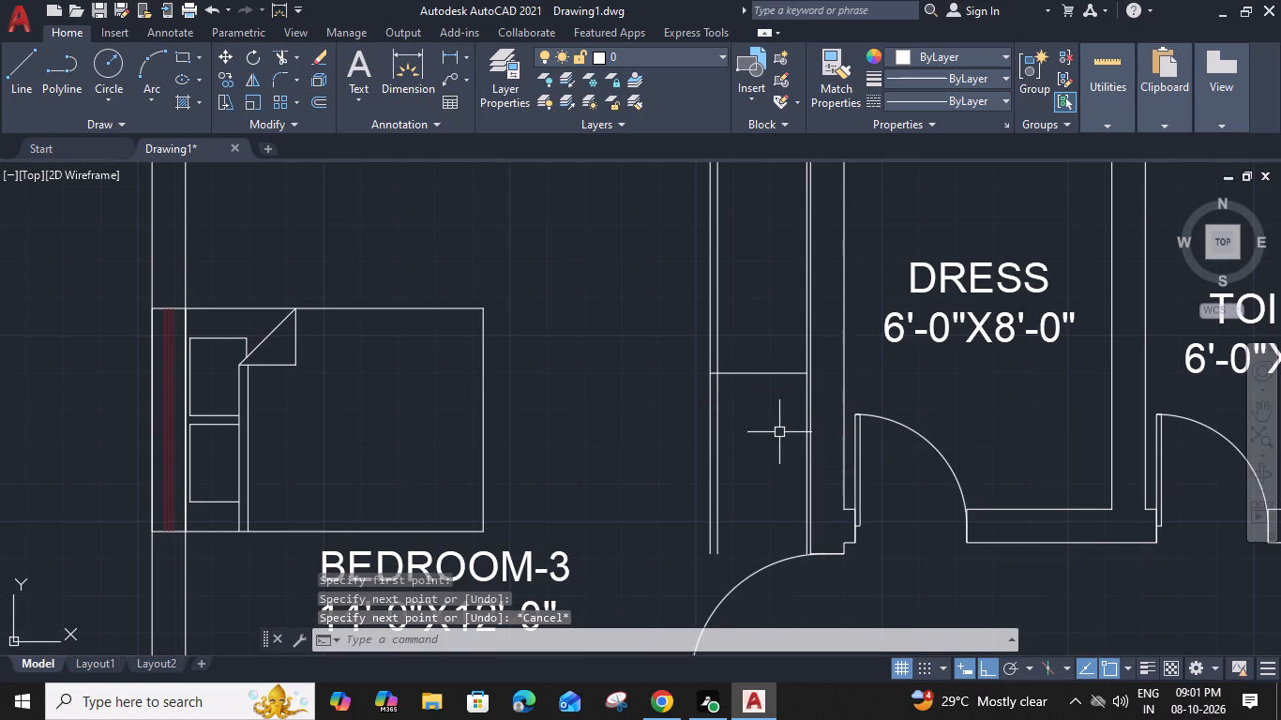
pyautogui.scroll(1, 787, 432)
pyautogui.click(817, 403)
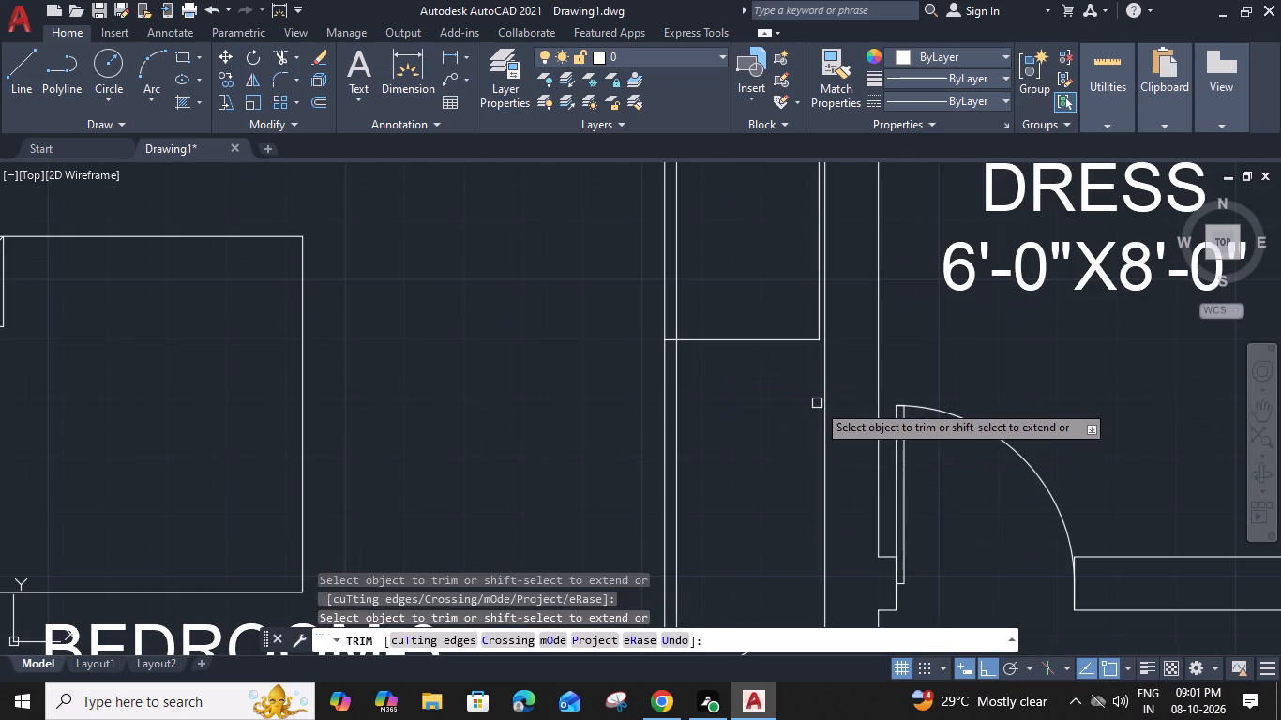
pyautogui.click(695, 397)
pyautogui.click(641, 409)
pyautogui.scroll(-2, 641, 409)
# Trim the overlapping line ends at the wardrobe's northeast corner, the front line stubs above its north edge, and that edge's extension westward.
pyautogui.moveTo(605, 355); pyautogui.dragTo(607, 411, button='middle')
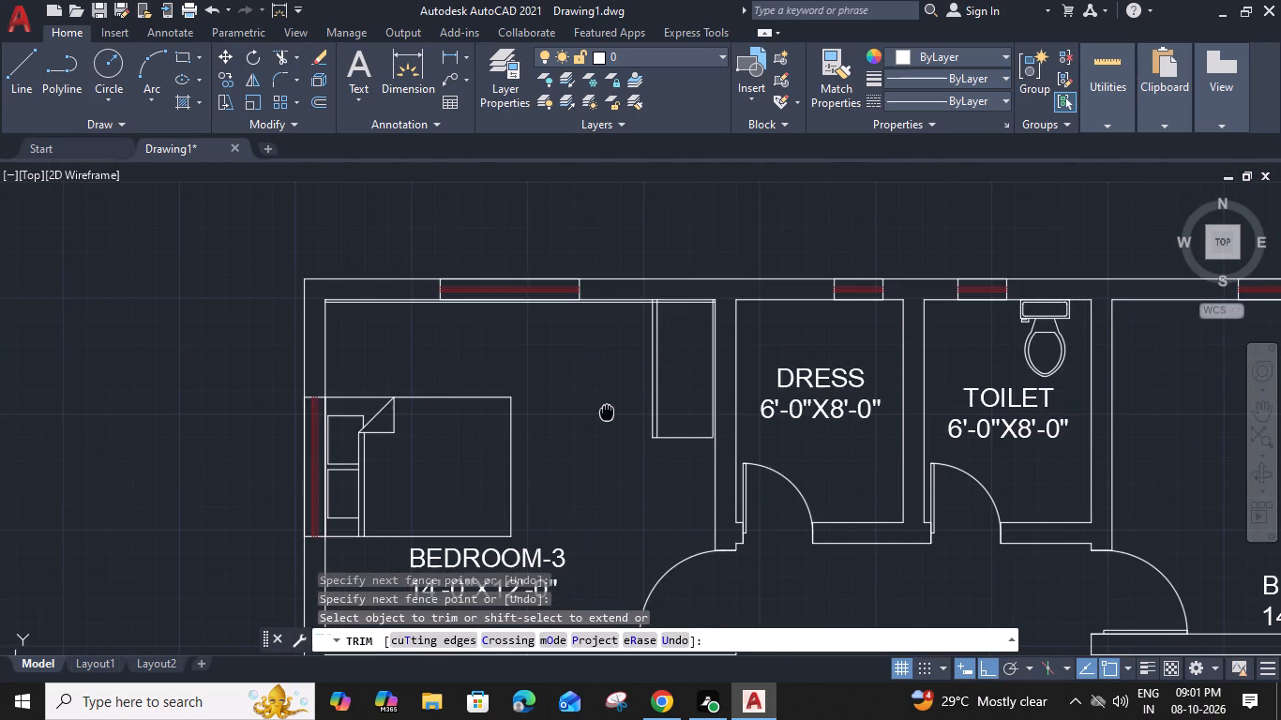
pyautogui.scroll(5, 671, 292)
pyautogui.scroll(3, 767, 300)
pyautogui.click(798, 310)
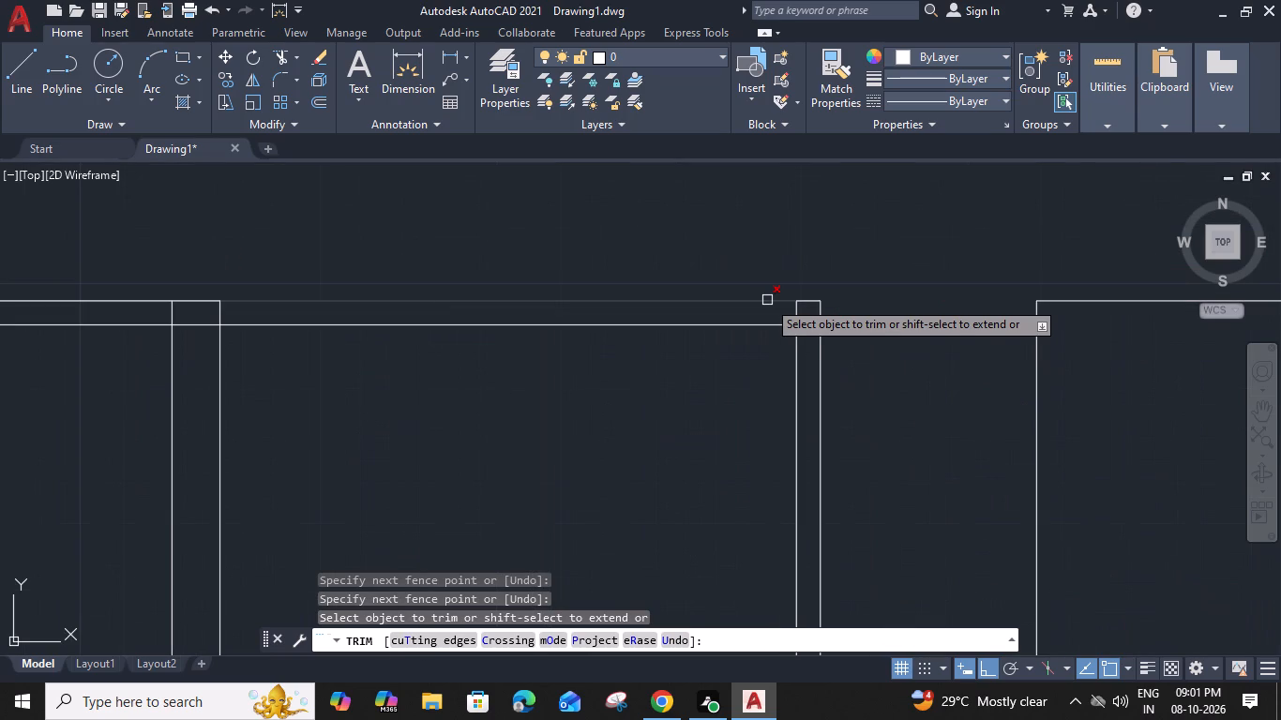
pyautogui.click(806, 322)
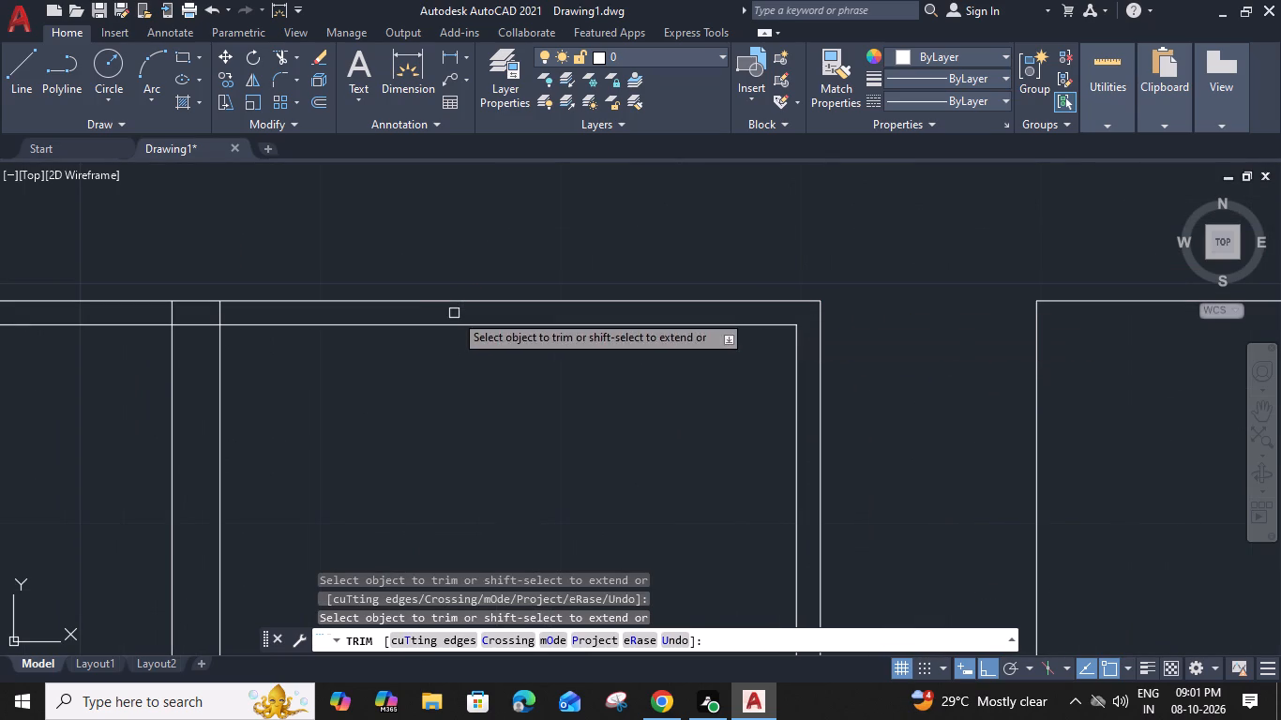
pyautogui.moveTo(454, 313); pyautogui.dragTo(746, 308, button='middle')
pyautogui.moveTo(535, 309); pyautogui.dragTo(505, 308)
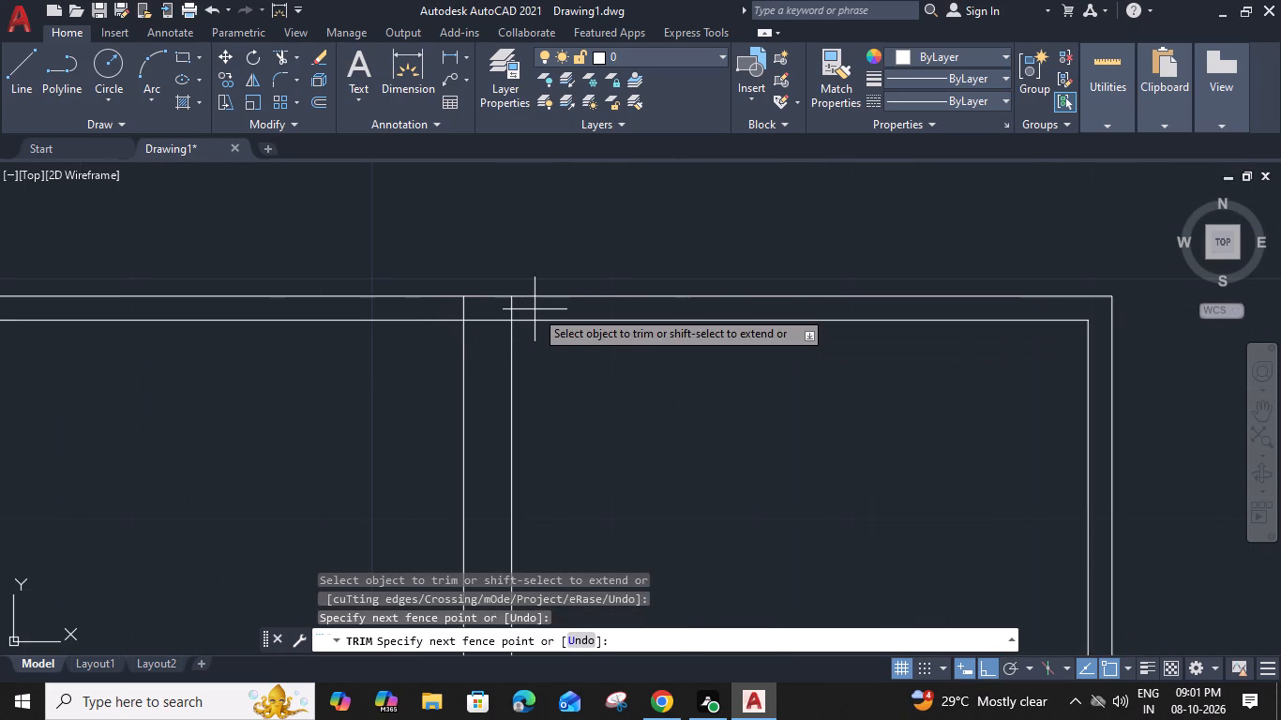
pyautogui.click(422, 309)
pyautogui.click(422, 317)
pyautogui.press('Escape')
# Draw the hanging rod line, about 4'-10" long, from the wardrobe's north edge midpoint to its south end line.
pyautogui.scroll(-2, 424, 319)
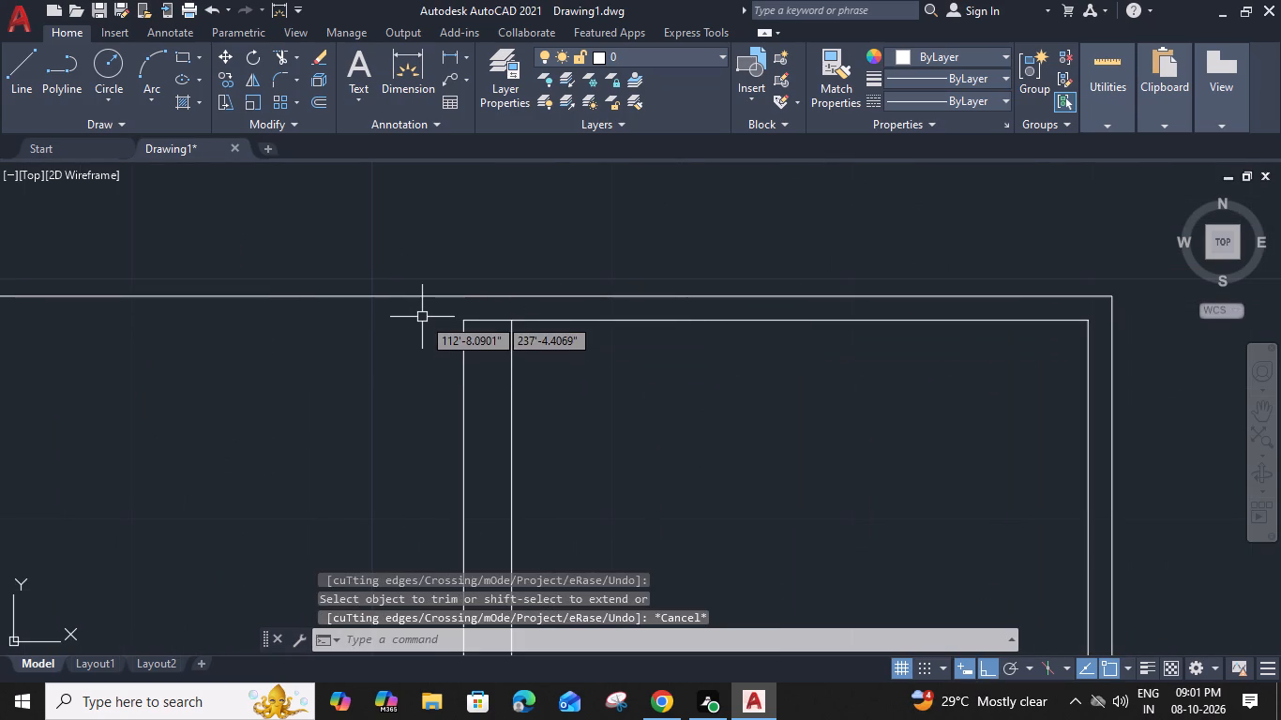
pyautogui.moveTo(525, 401); pyautogui.dragTo(622, 202, button='middle')
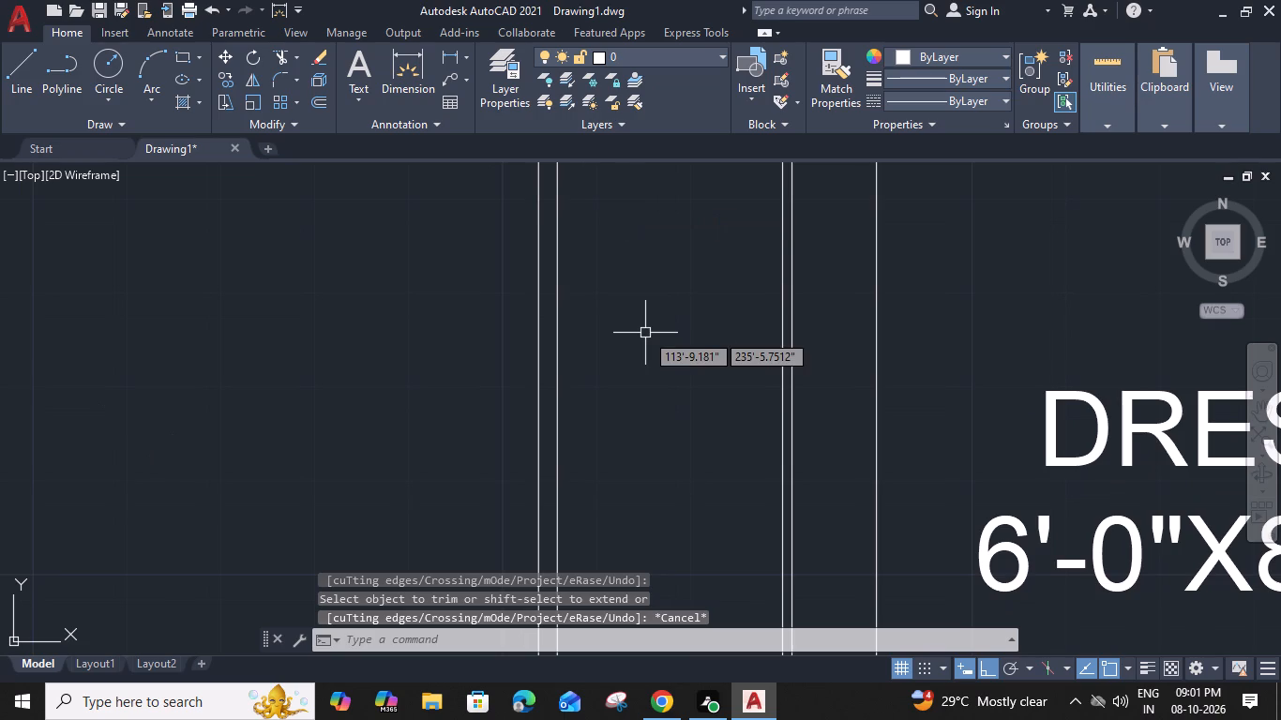
pyautogui.write('L')
pyautogui.press('space')
pyautogui.scroll(-1, 645, 333)
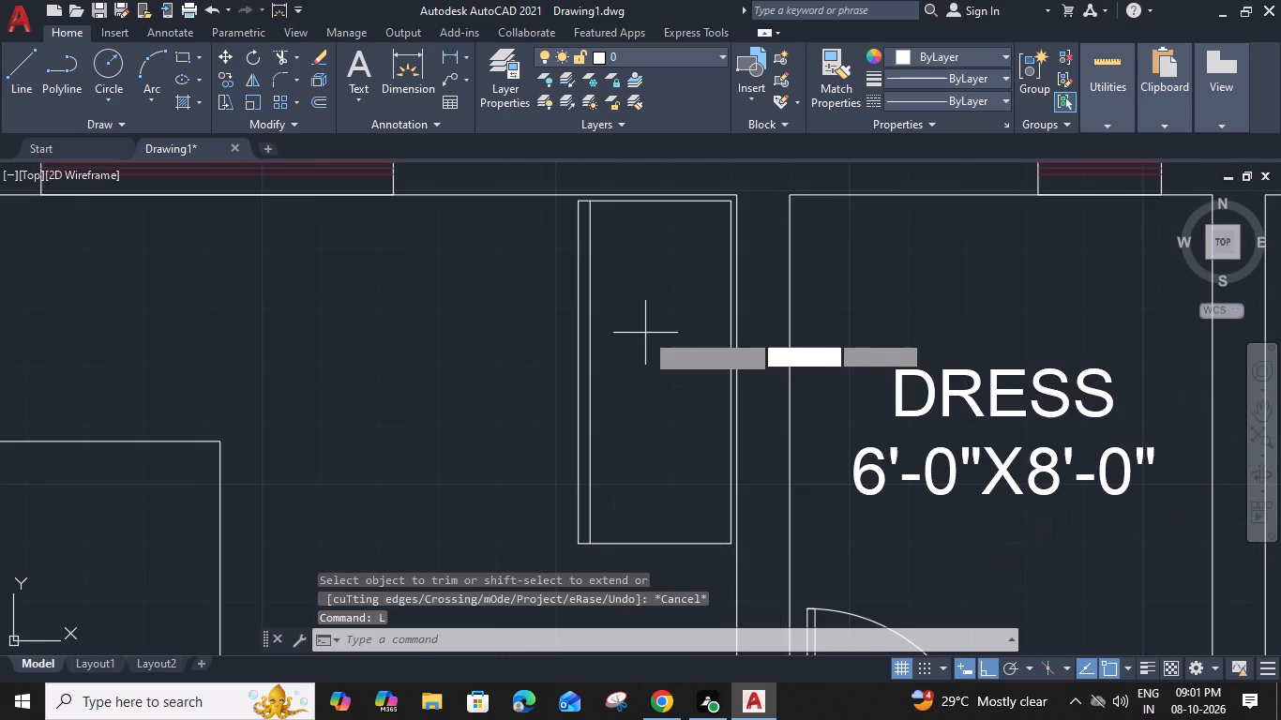
pyautogui.click(661, 199)
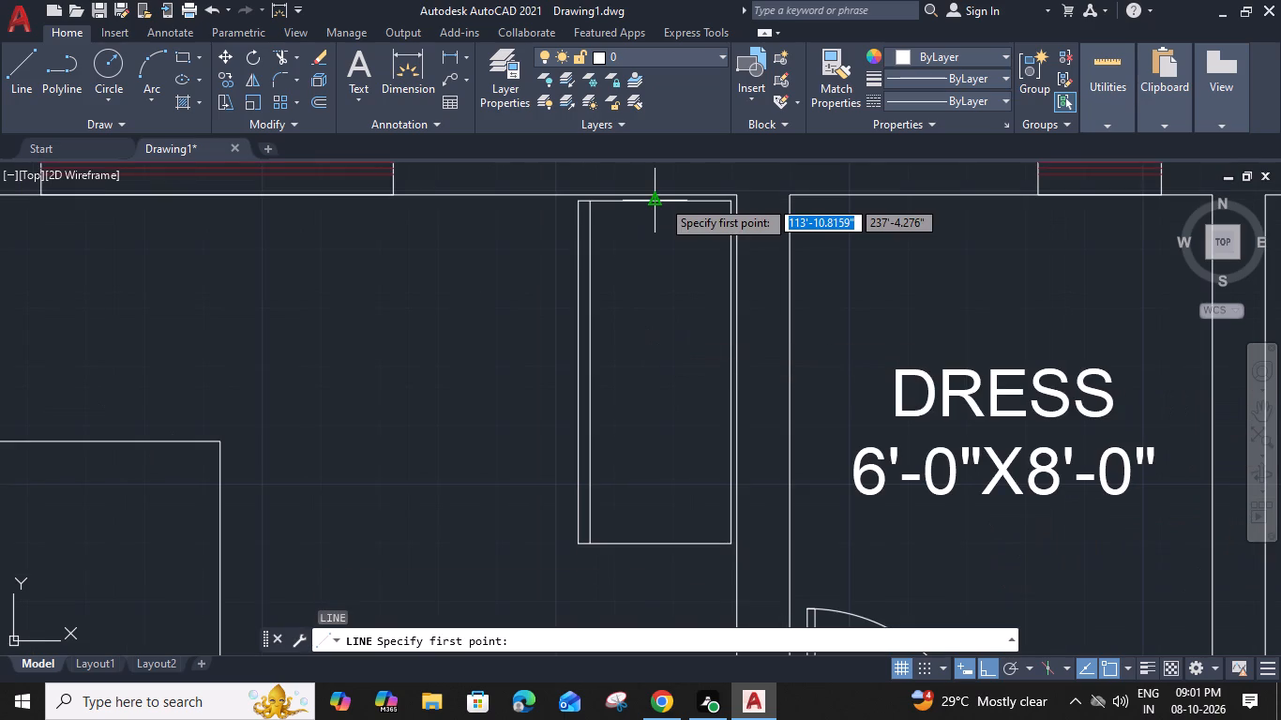
pyautogui.click(657, 542)
pyautogui.press('Escape')
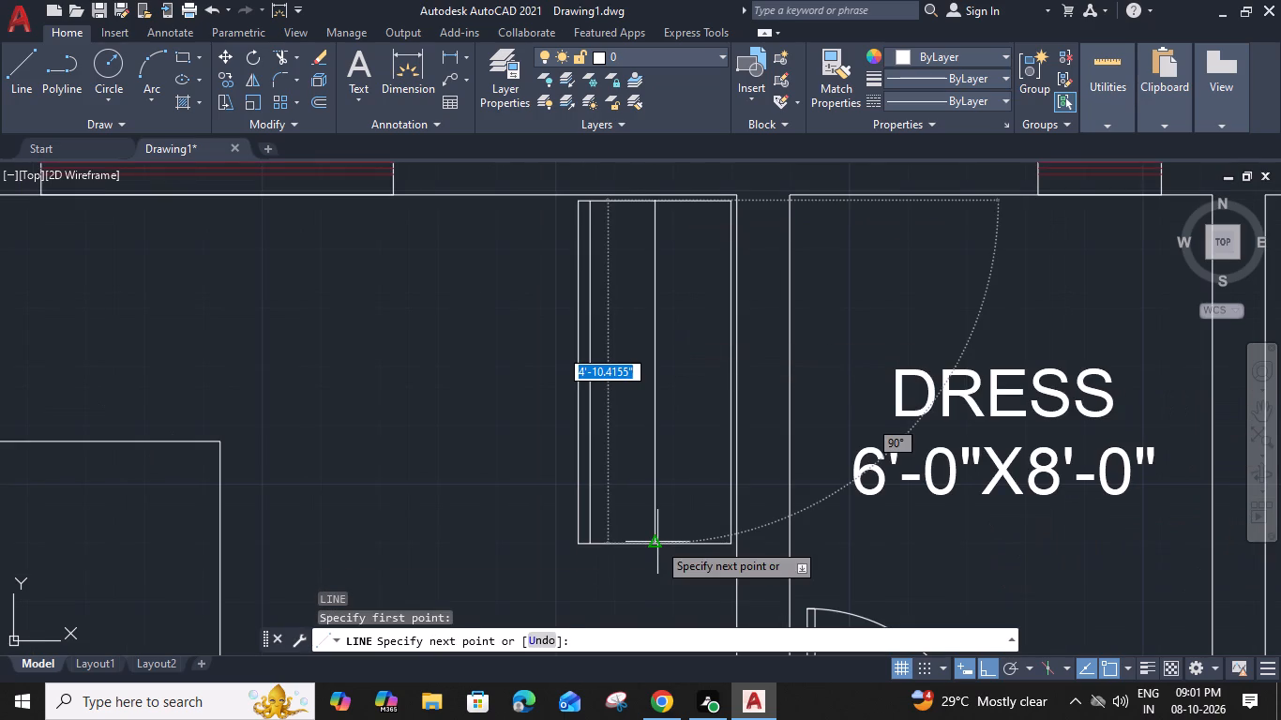
# Draw a slanted hanger line from the inner front line's south end up to the east wall, and trim it at the wardrobe's back line.
pyautogui.write('L')
pyautogui.press('space')
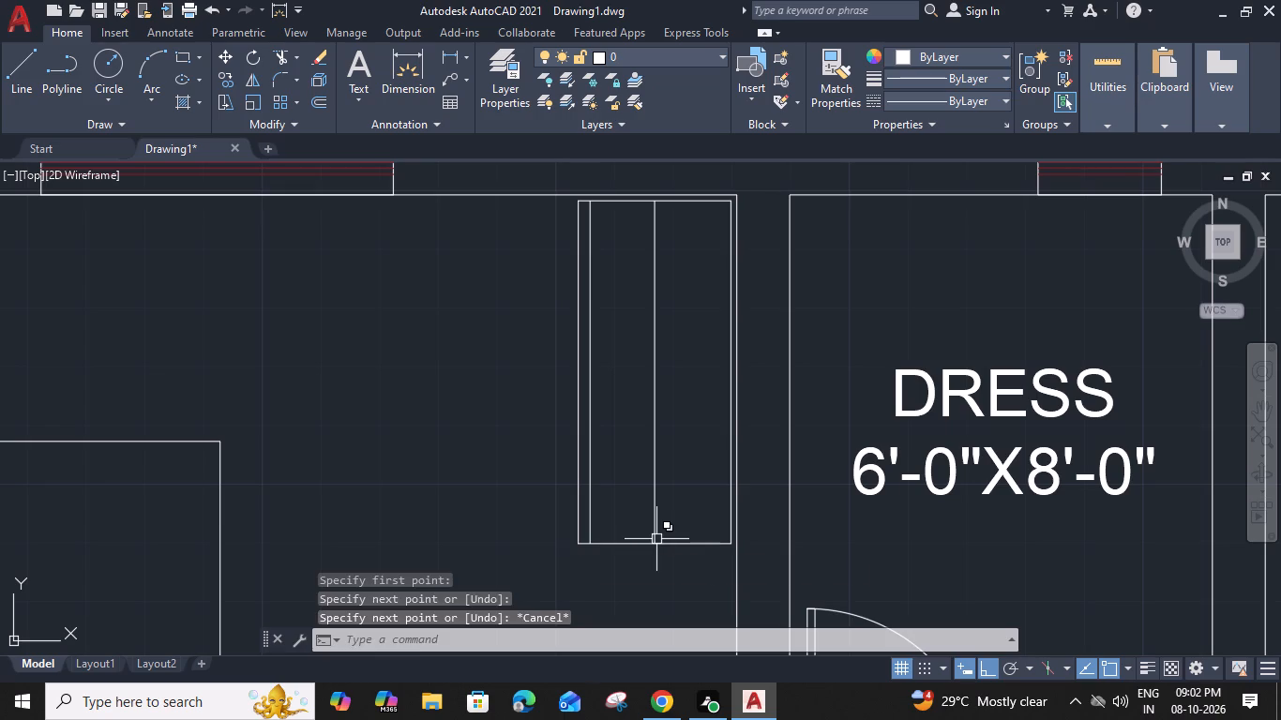
pyautogui.click(588, 547)
pyautogui.click(734, 483)
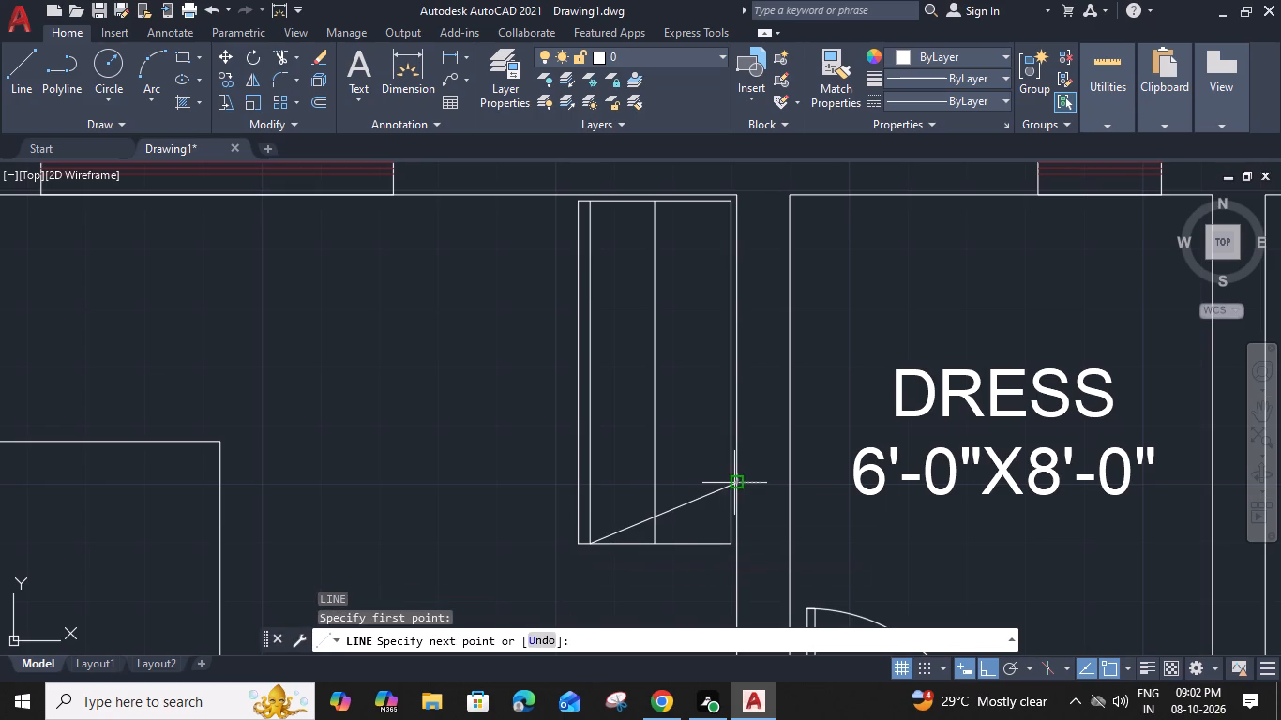
pyautogui.press('Escape')
pyautogui.write('TR')
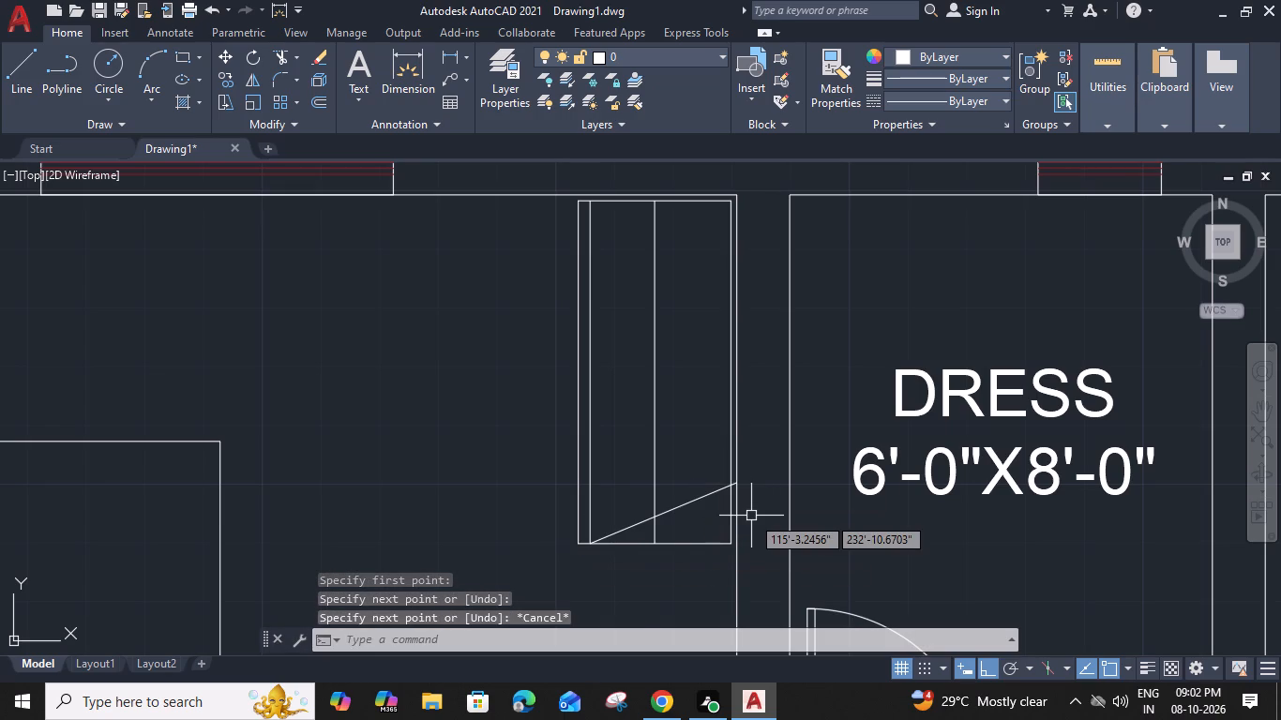
pyautogui.press('space')
pyautogui.scroll(4, 729, 498)
pyautogui.click(764, 416)
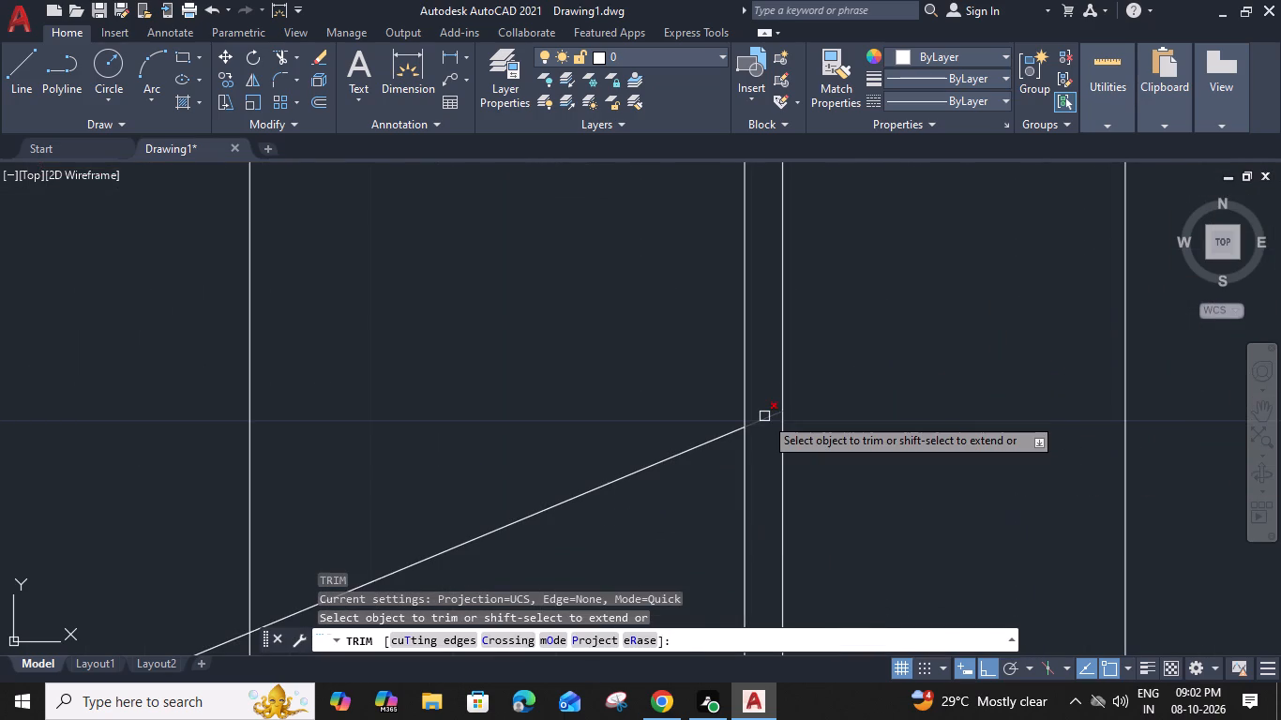
pyautogui.press('Escape')
# Draw a 2' horizontal hanger line from the wardrobe's back line to its inner front line, through where the slanted line crosses the rod.
pyautogui.scroll(-4, 764, 416)
pyautogui.moveTo(727, 494); pyautogui.dragTo(760, 434, button='middle')
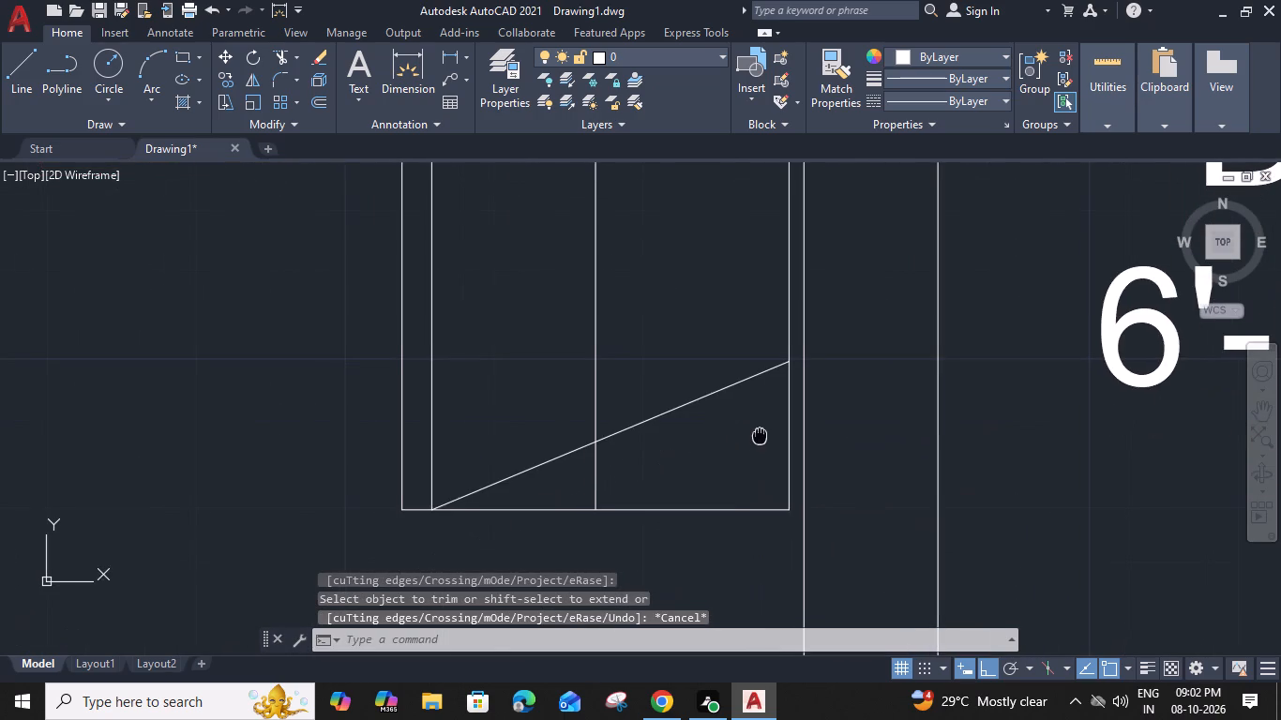
pyautogui.press('l')
pyautogui.press('space')
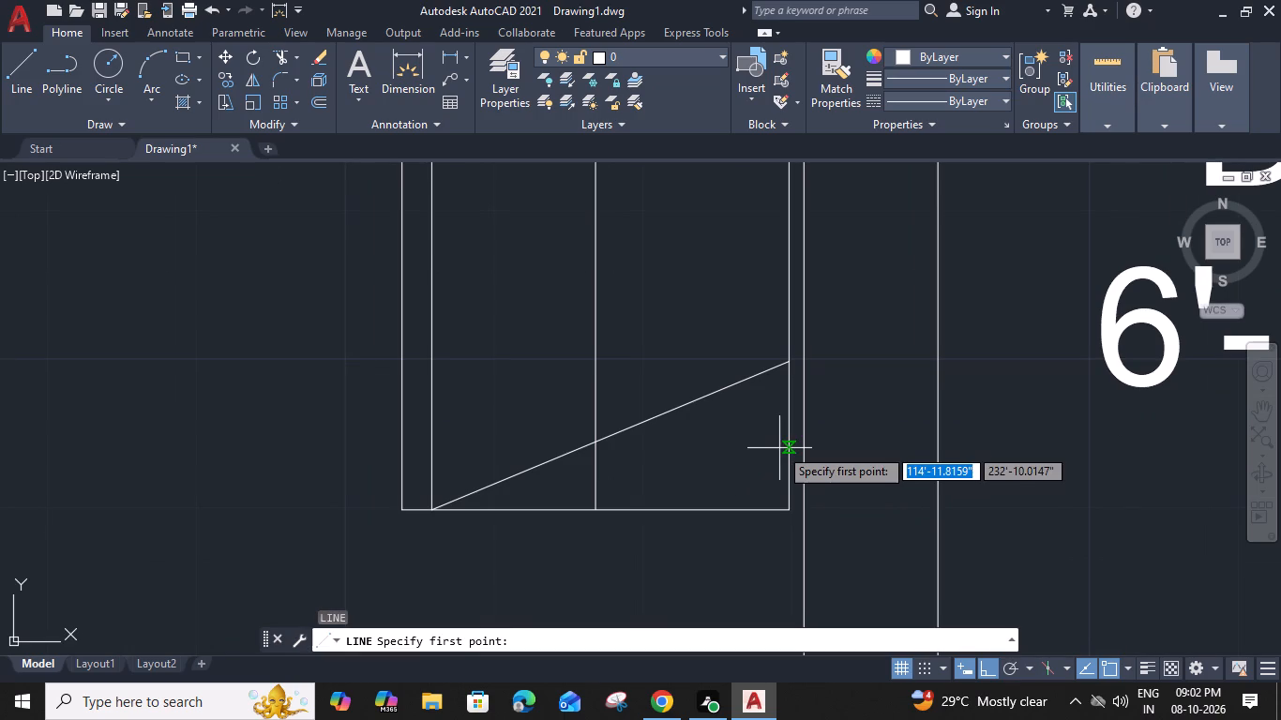
pyautogui.click(790, 444)
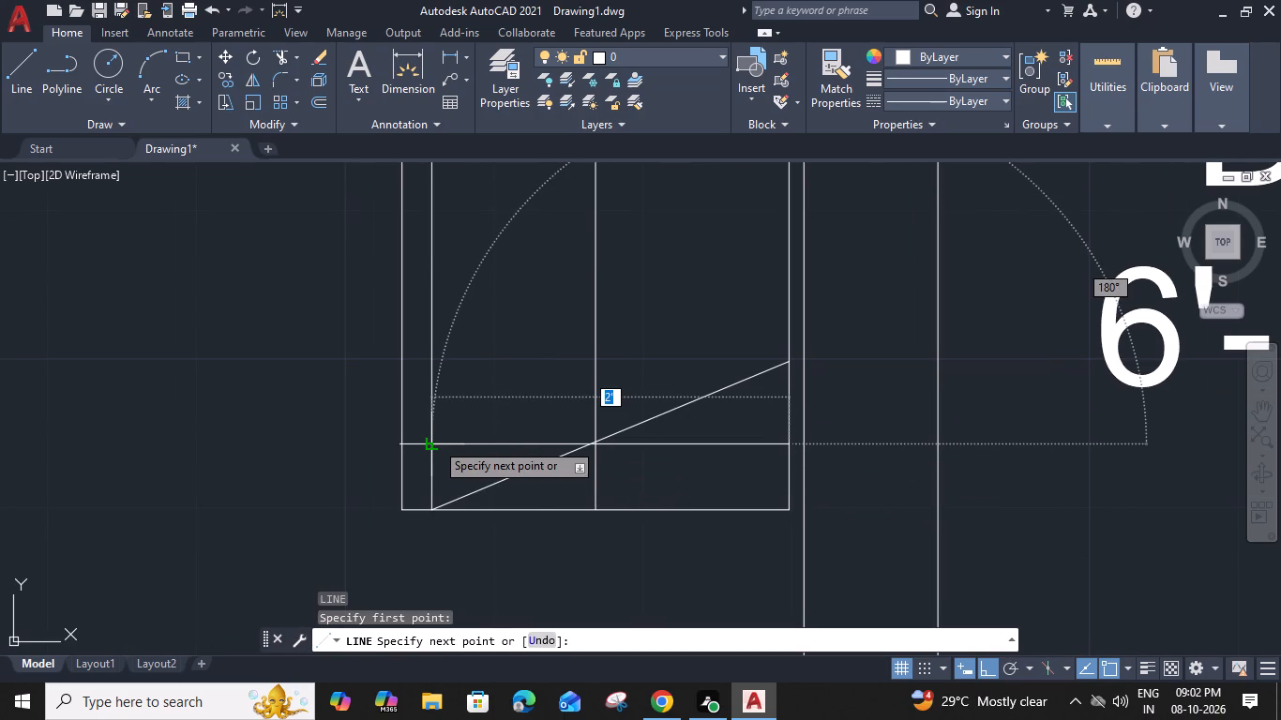
pyautogui.click(435, 442)
pyautogui.press('Escape')
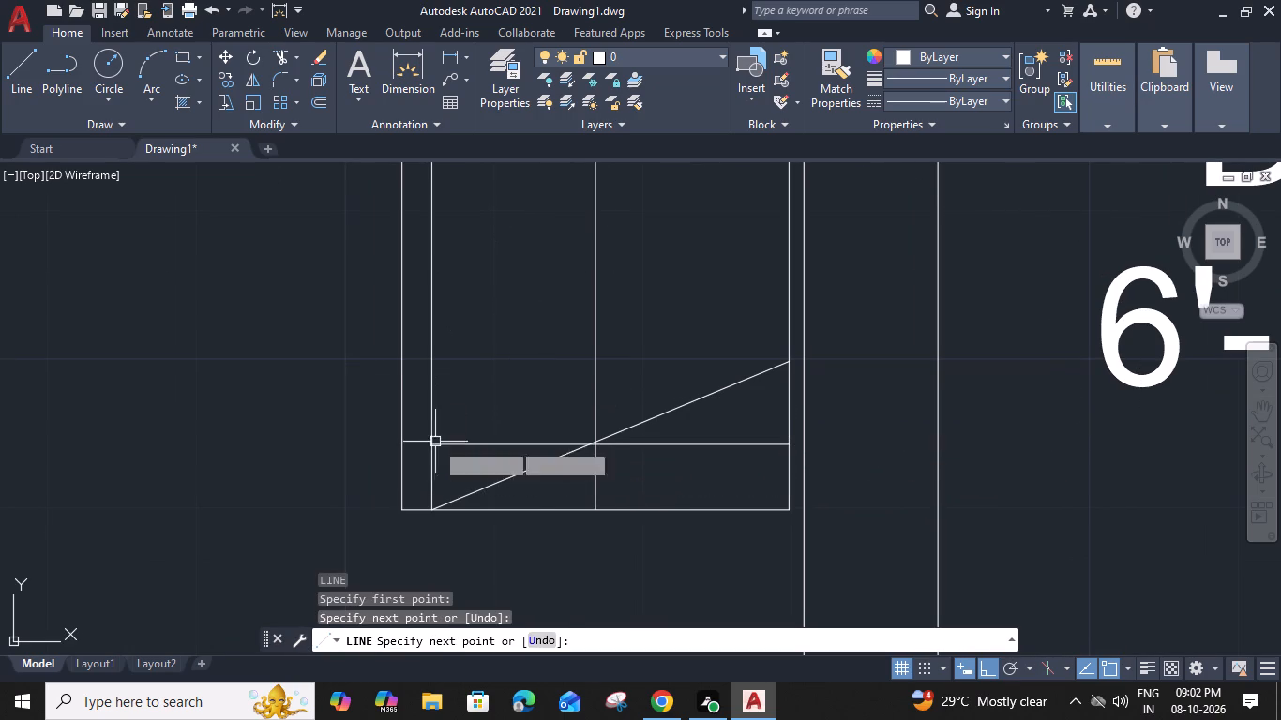
# Copy the slanted and horizontal hanger lines together northward repeatedly, stacking each pair from the previous horizontal line's west end up to the wardrobe's north edge.
pyautogui.click(719, 386)
pyautogui.press('Escape')
pyautogui.click(692, 368)
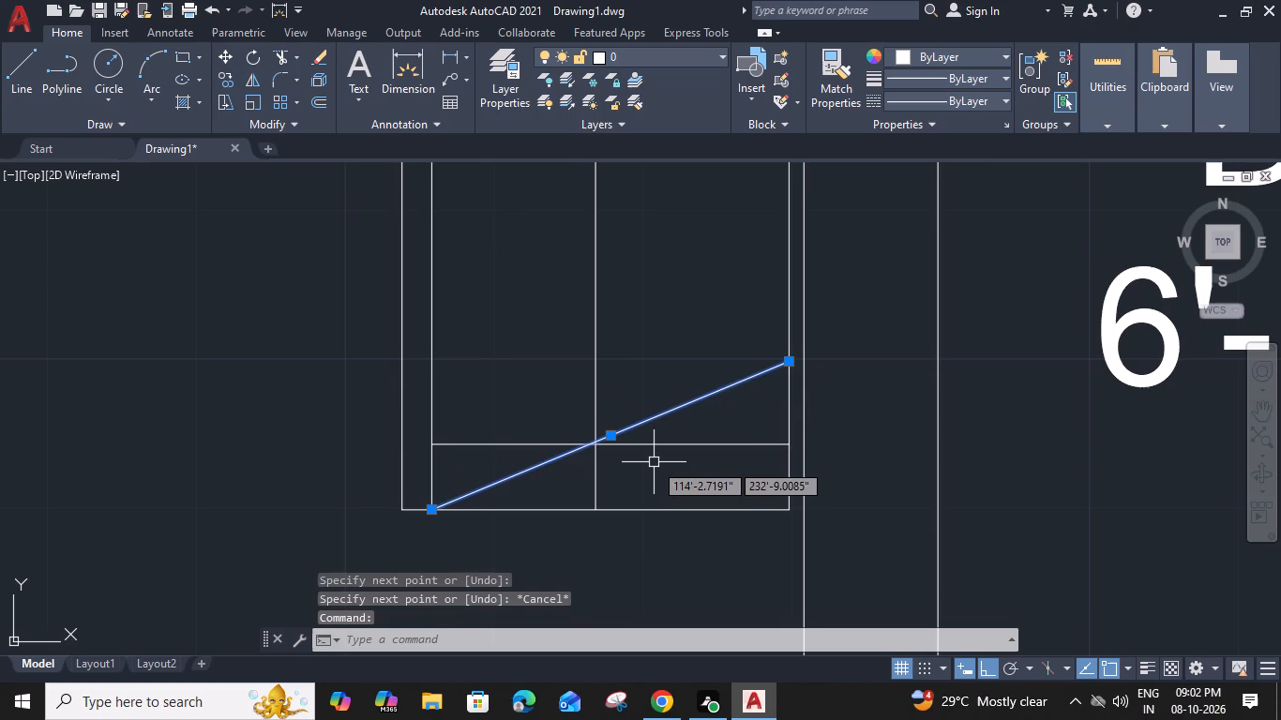
pyautogui.click(634, 480)
pyautogui.write('CO')
pyautogui.press('space')
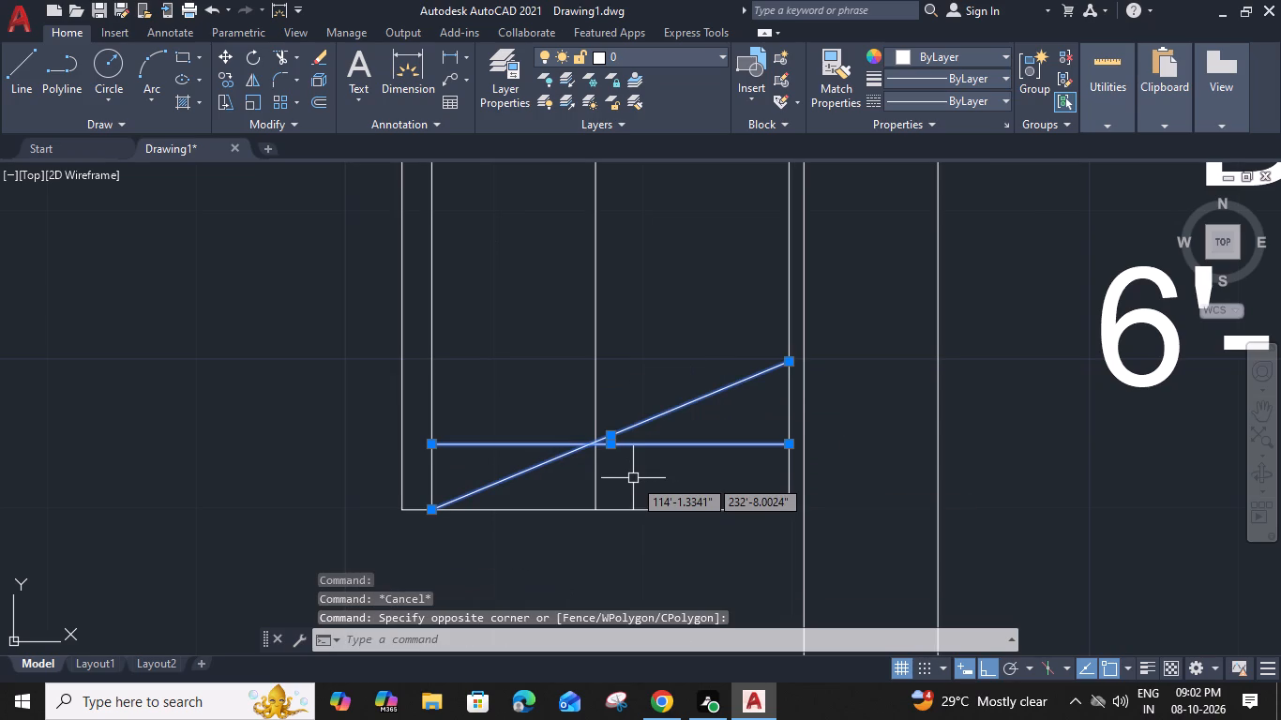
pyautogui.click(433, 506)
pyautogui.click(435, 439)
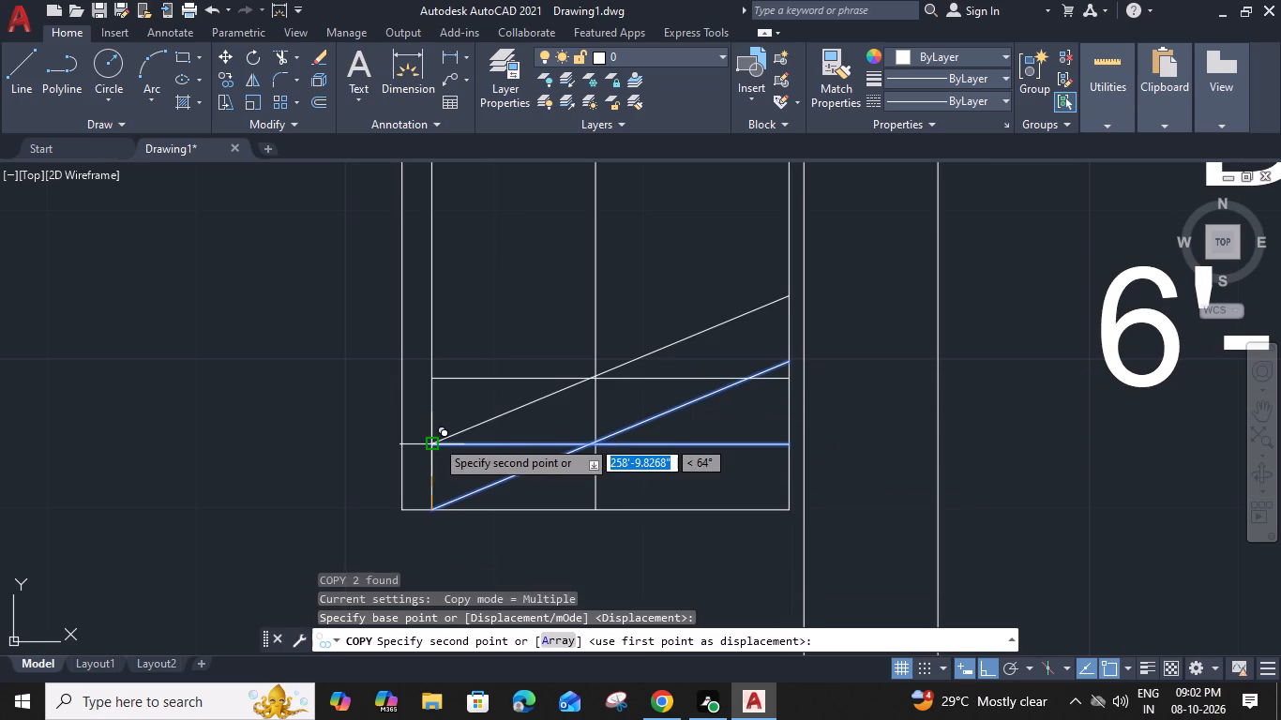
pyautogui.click(431, 376)
pyautogui.moveTo(433, 373); pyautogui.dragTo(434, 397, button='middle')
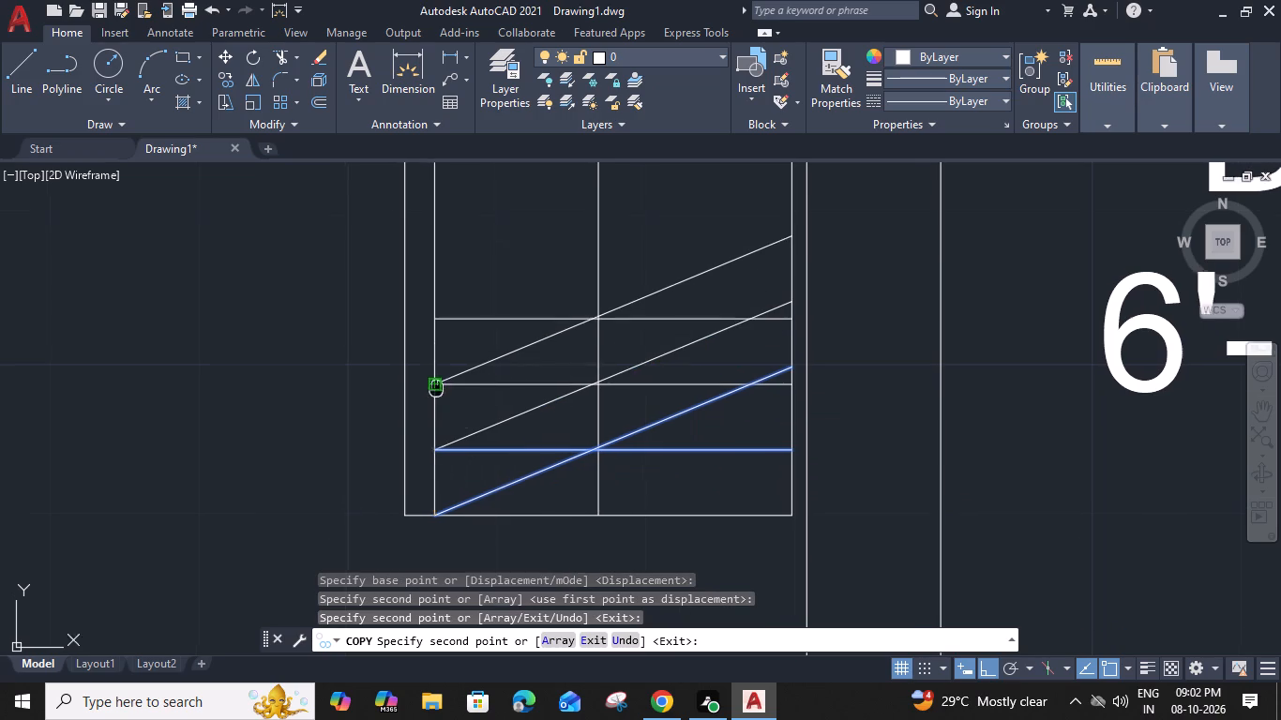
pyautogui.moveTo(434, 397); pyautogui.dragTo(437, 506, button='middle')
pyautogui.click(435, 445)
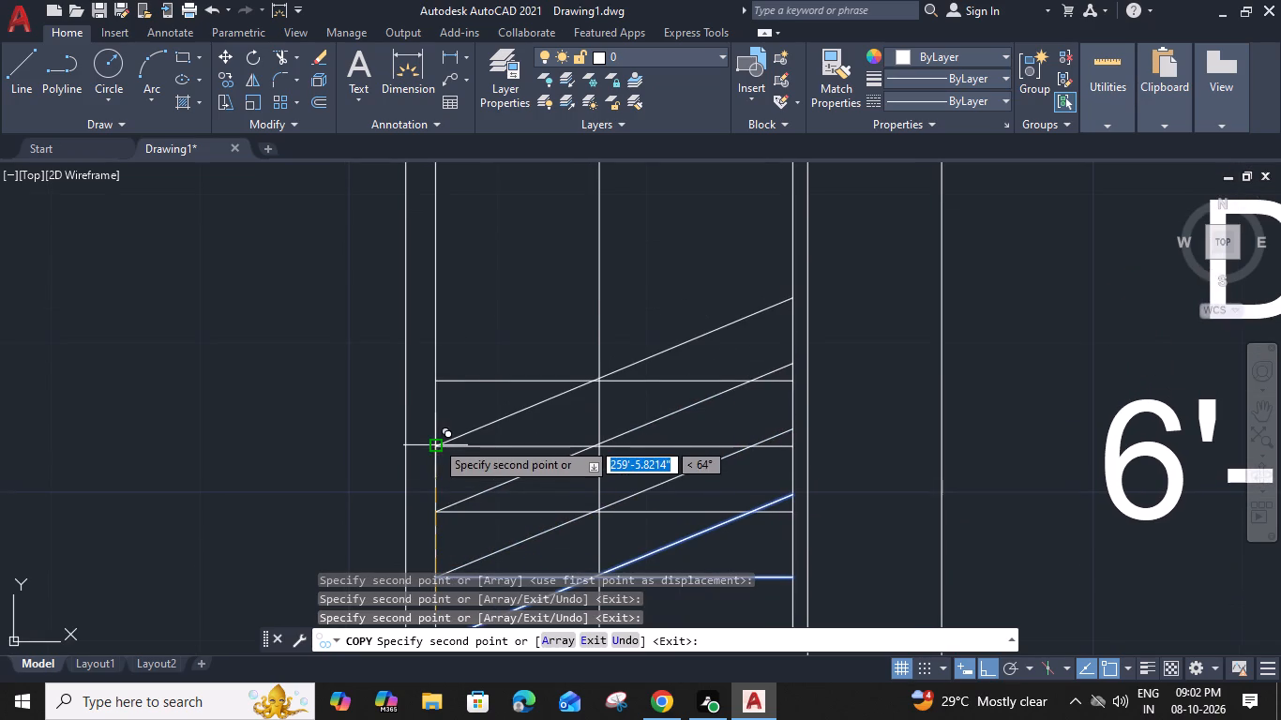
pyautogui.click(438, 382)
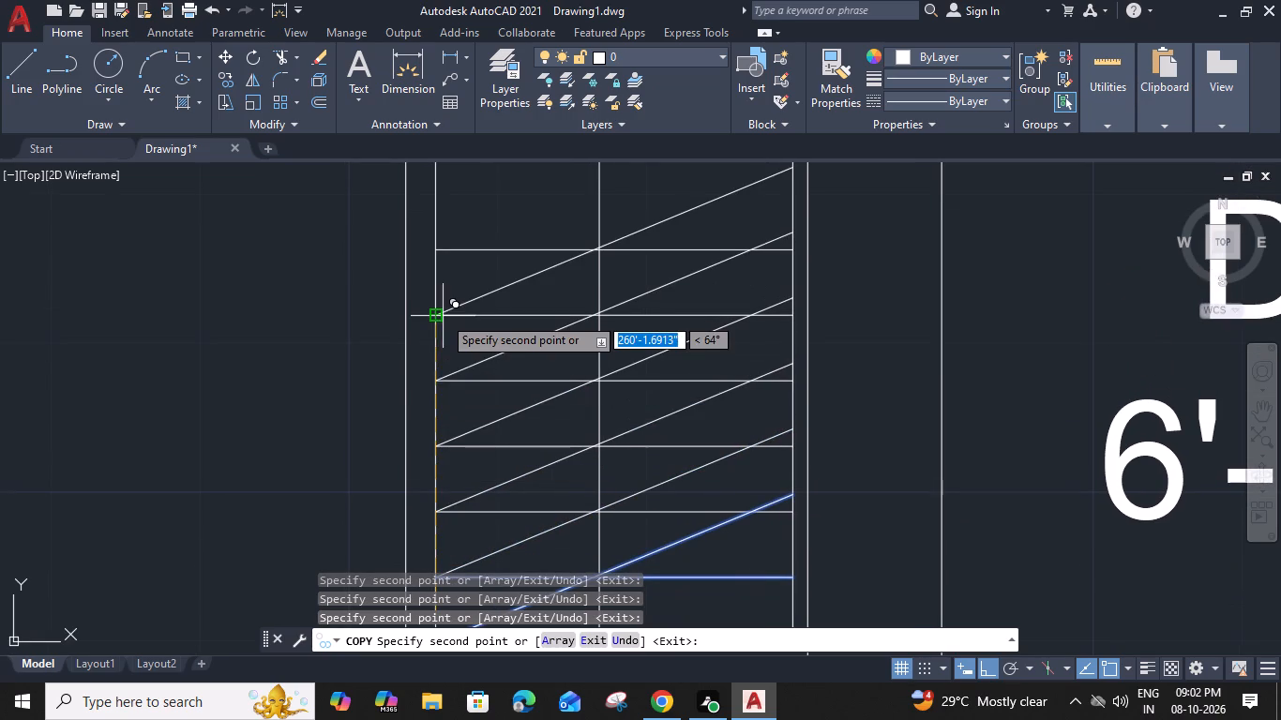
pyautogui.click(437, 315)
pyautogui.moveTo(437, 311); pyautogui.dragTo(435, 487, button='middle')
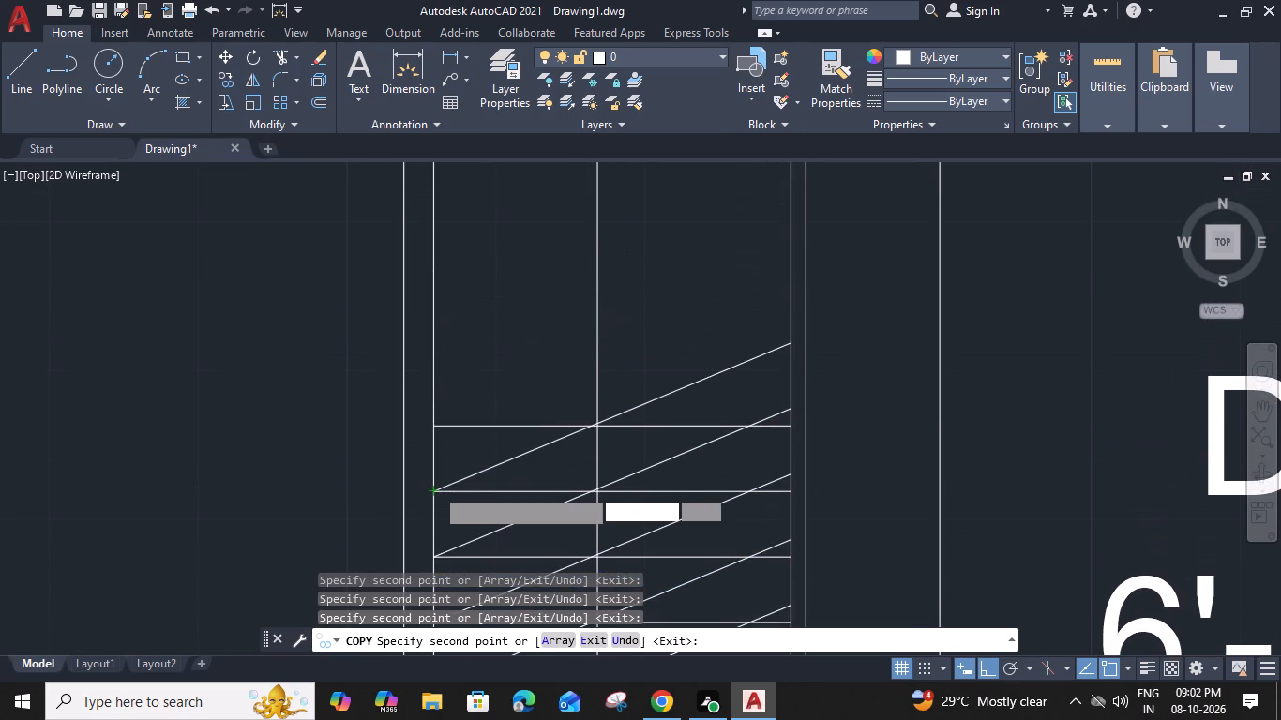
pyautogui.click(432, 426)
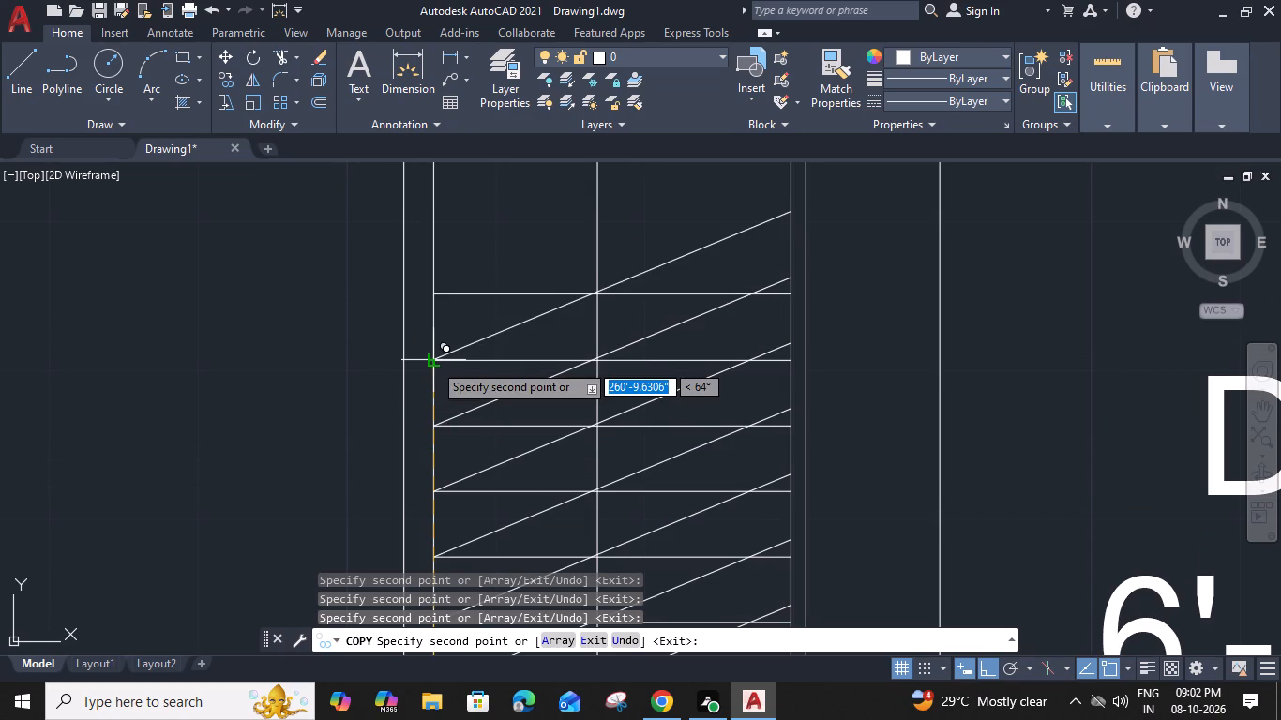
pyautogui.moveTo(433, 334); pyautogui.dragTo(419, 419, button='middle')
pyautogui.click(418, 445)
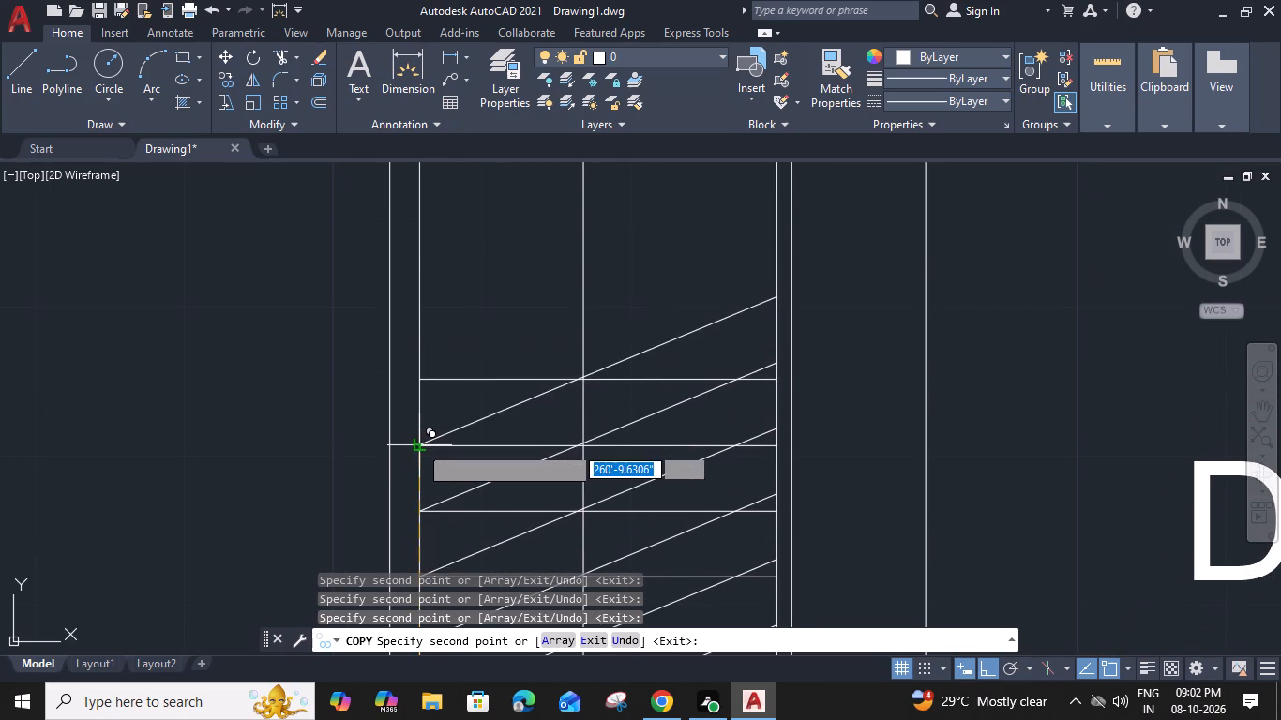
pyautogui.click(417, 380)
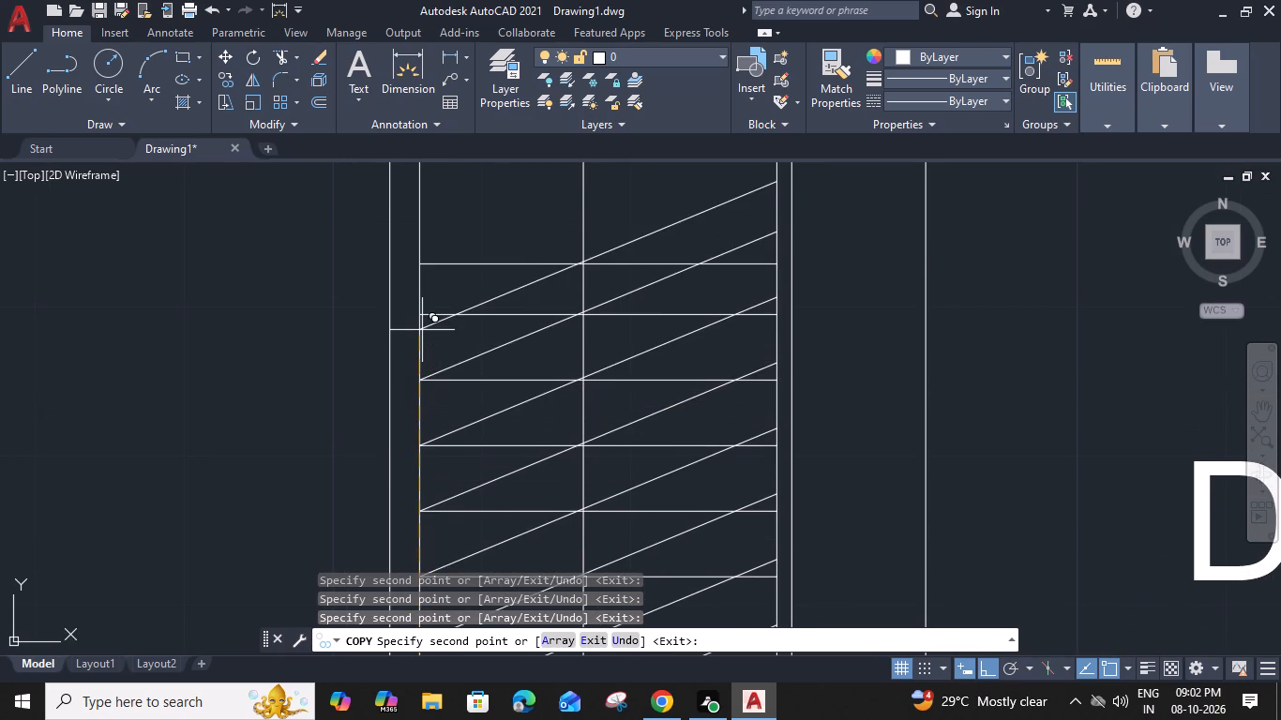
pyautogui.click(420, 308)
pyautogui.moveTo(420, 311); pyautogui.dragTo(409, 458, button='middle')
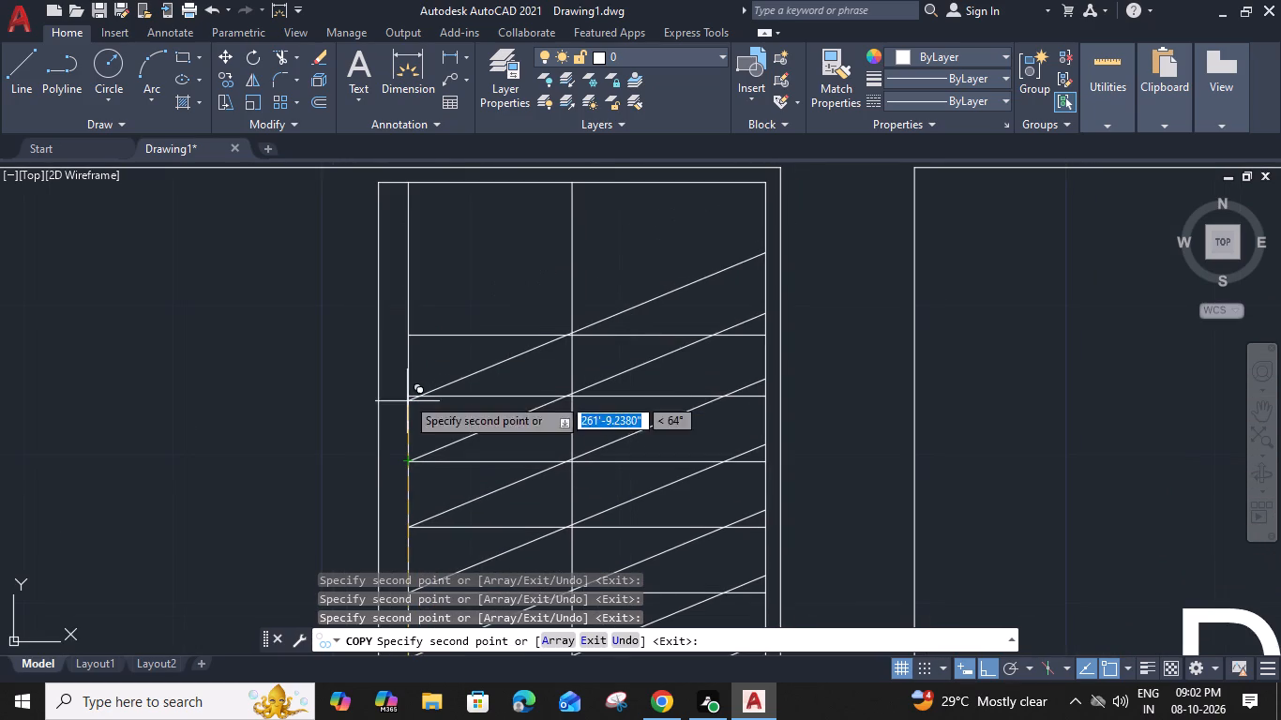
pyautogui.click(409, 399)
pyautogui.click(408, 331)
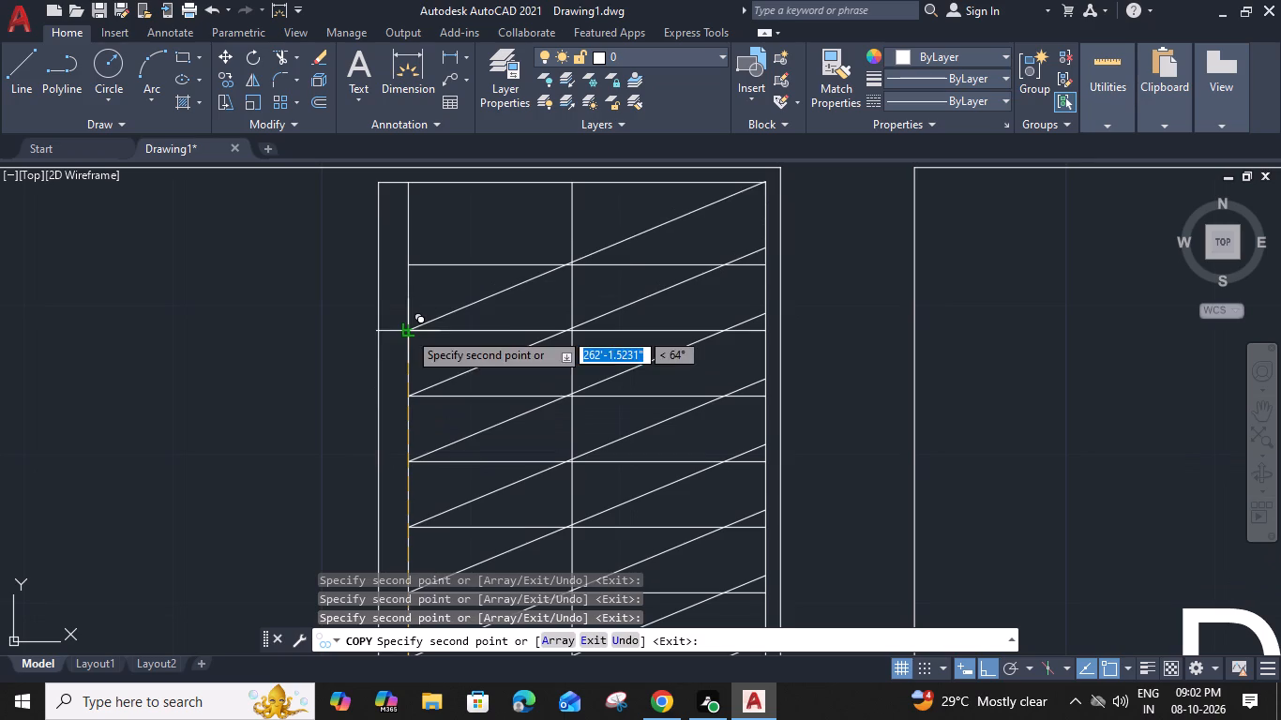
pyautogui.moveTo(408, 332); pyautogui.dragTo(401, 410, button='middle')
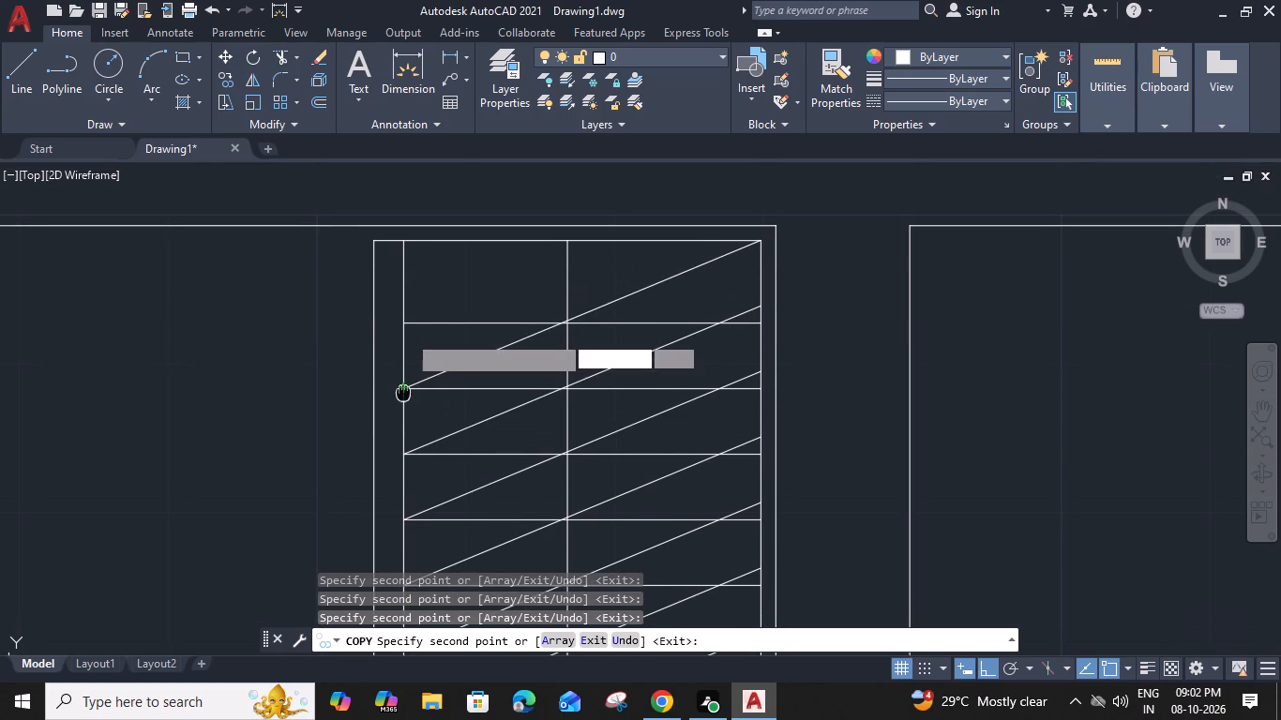
pyautogui.click(404, 344)
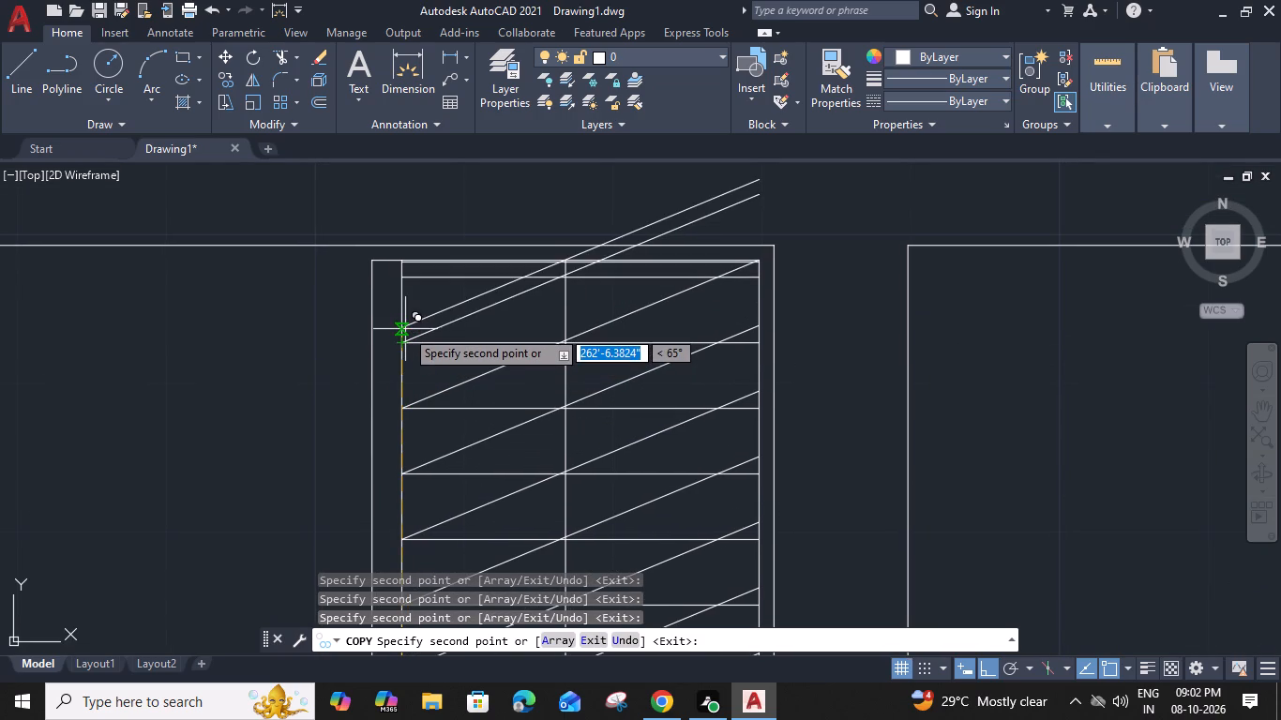
pyautogui.press('Escape')
# Trim the topmost slanted hanger line at the wardrobe's north edge and delete its leftover piece beyond the wall line.
pyautogui.press('t')
pyautogui.press('r')
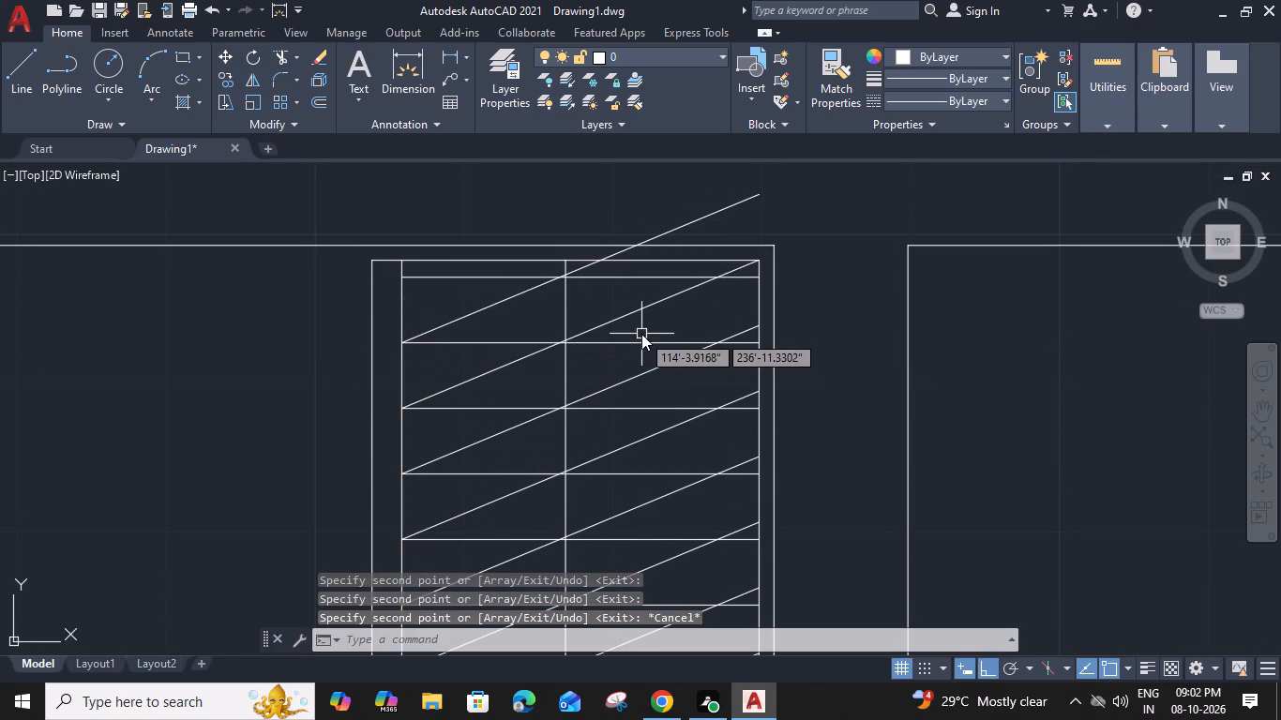
pyautogui.press('space')
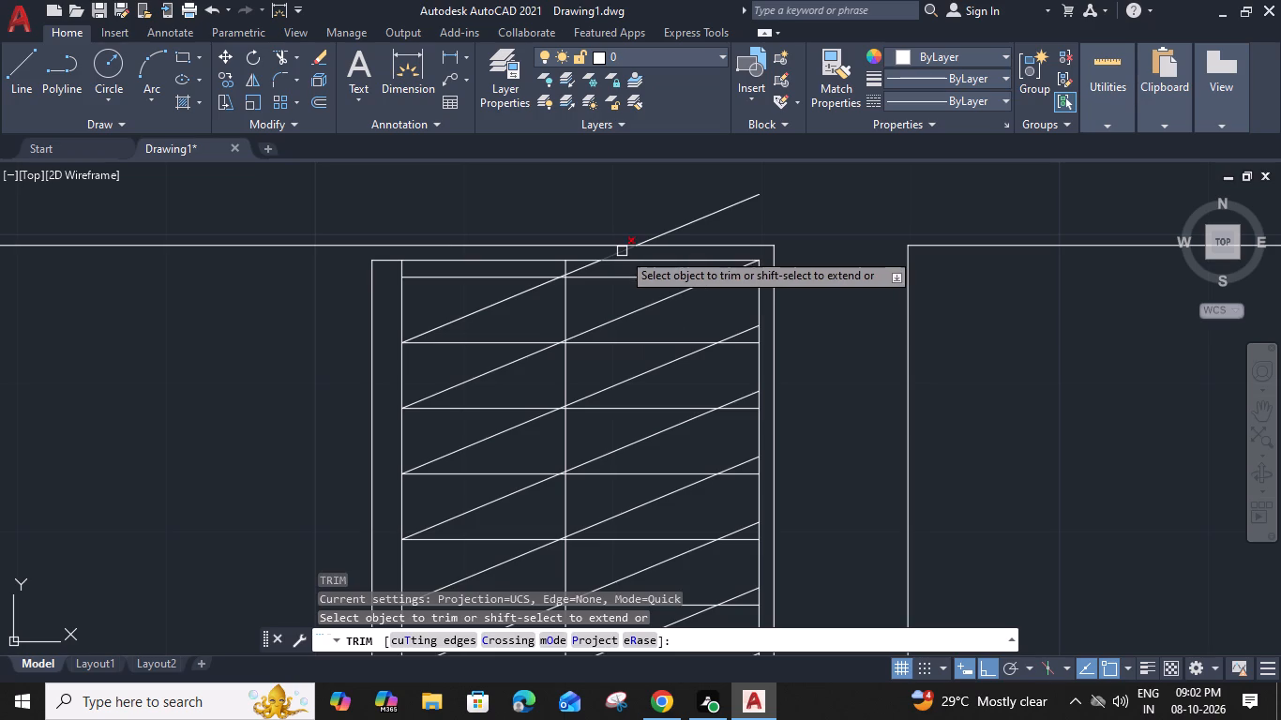
pyautogui.click(622, 251)
pyautogui.press('Escape')
pyautogui.click(683, 224)
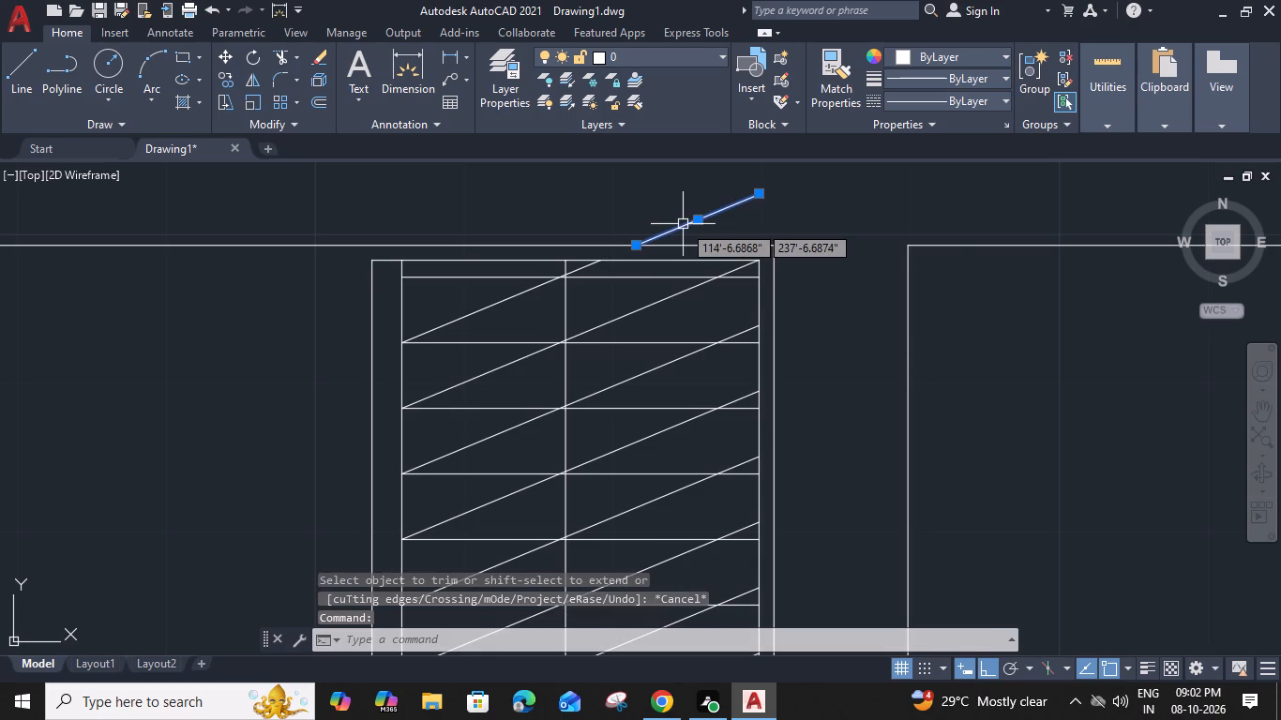
pyautogui.press('Delete')
# Offset Bedroom-4's west and north inner wall lines 1" into the room for its wardrobe's back line and north edge.
pyautogui.scroll(-2, 698, 367)
pyautogui.moveTo(694, 446); pyautogui.dragTo(686, 212, button='middle')
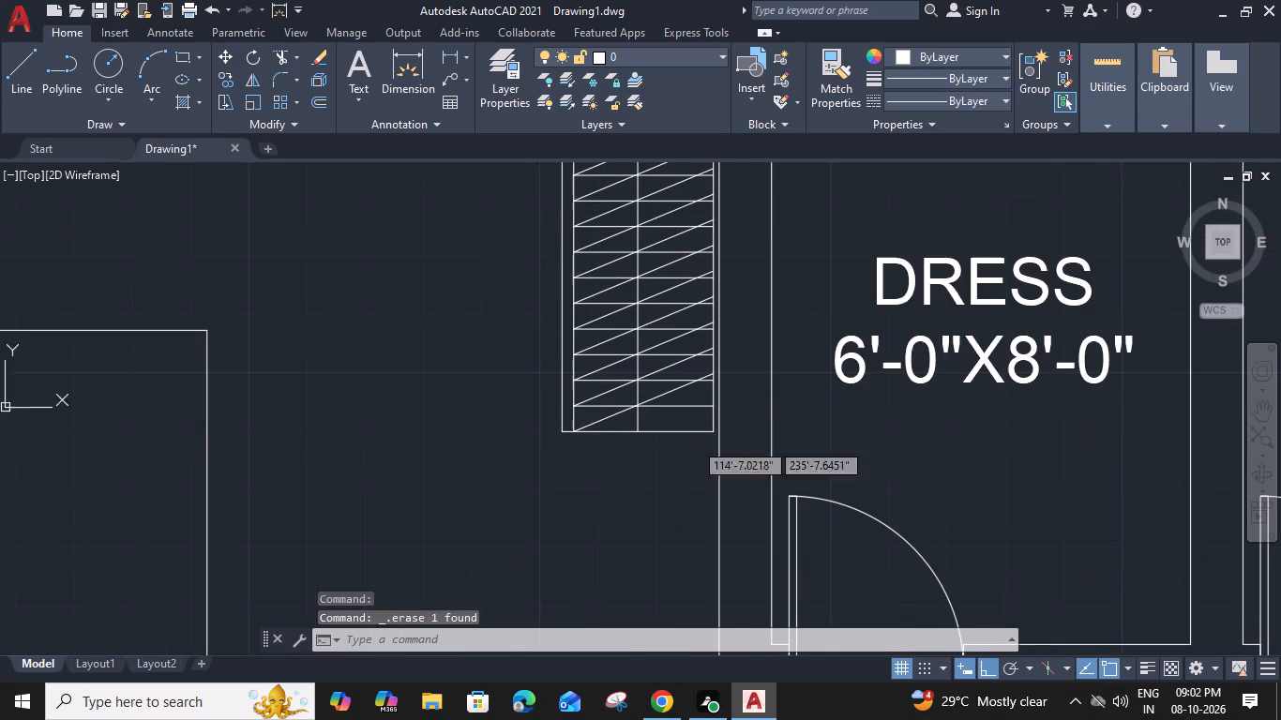
pyautogui.moveTo(706, 461); pyautogui.dragTo(708, 468, button='middle')
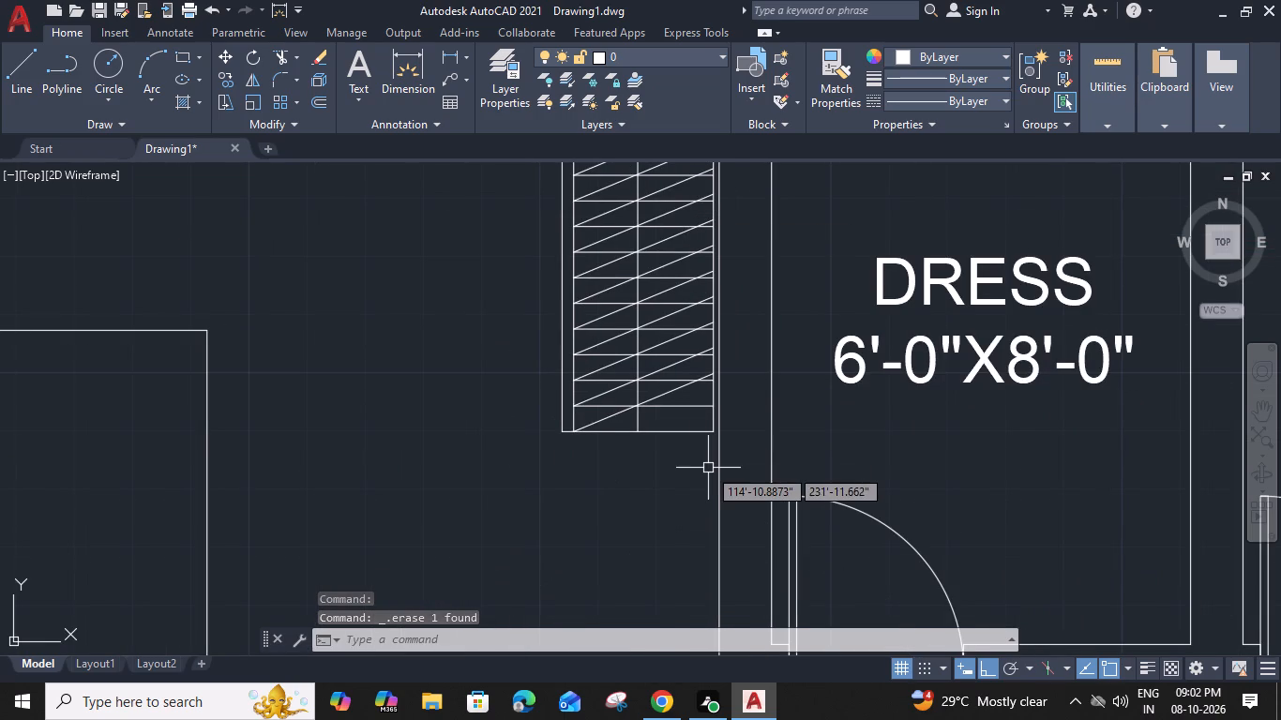
pyautogui.moveTo(708, 468); pyautogui.dragTo(629, 465, button='middle')
pyautogui.scroll(-2, 794, 432)
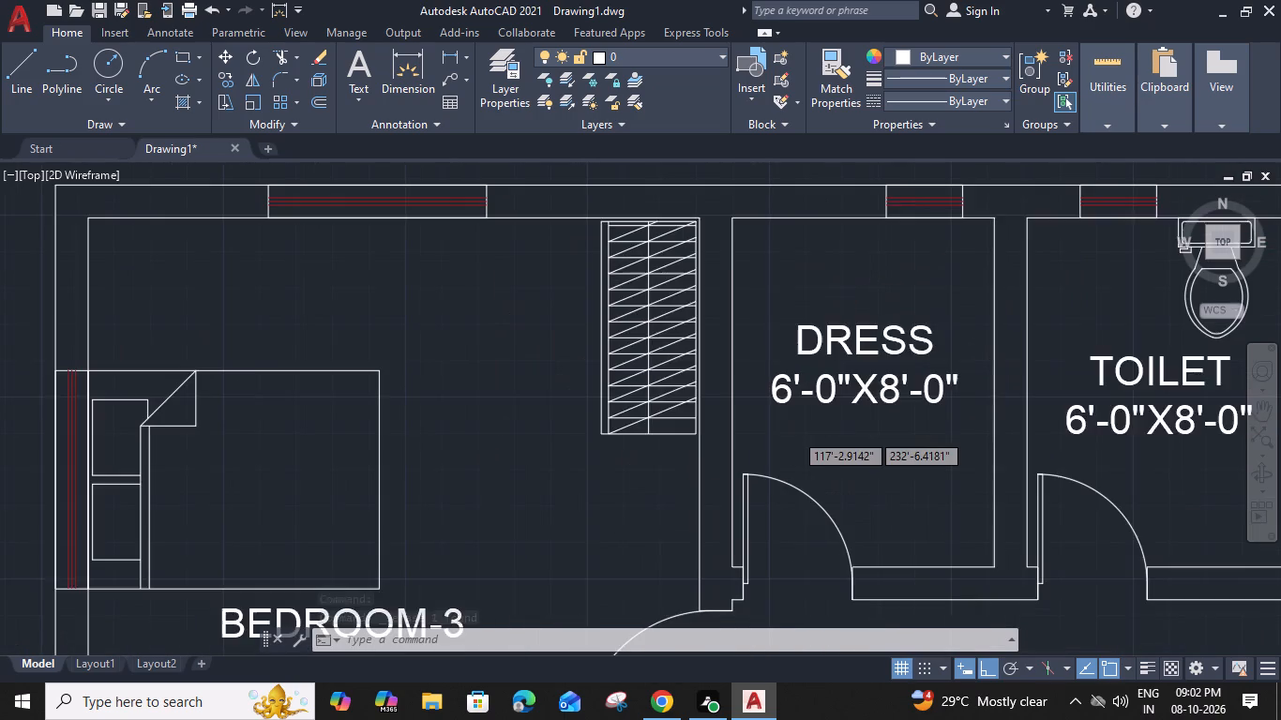
pyautogui.moveTo(795, 434); pyautogui.dragTo(580, 397, button='middle')
pyautogui.moveTo(908, 397); pyautogui.dragTo(657, 385, button='middle')
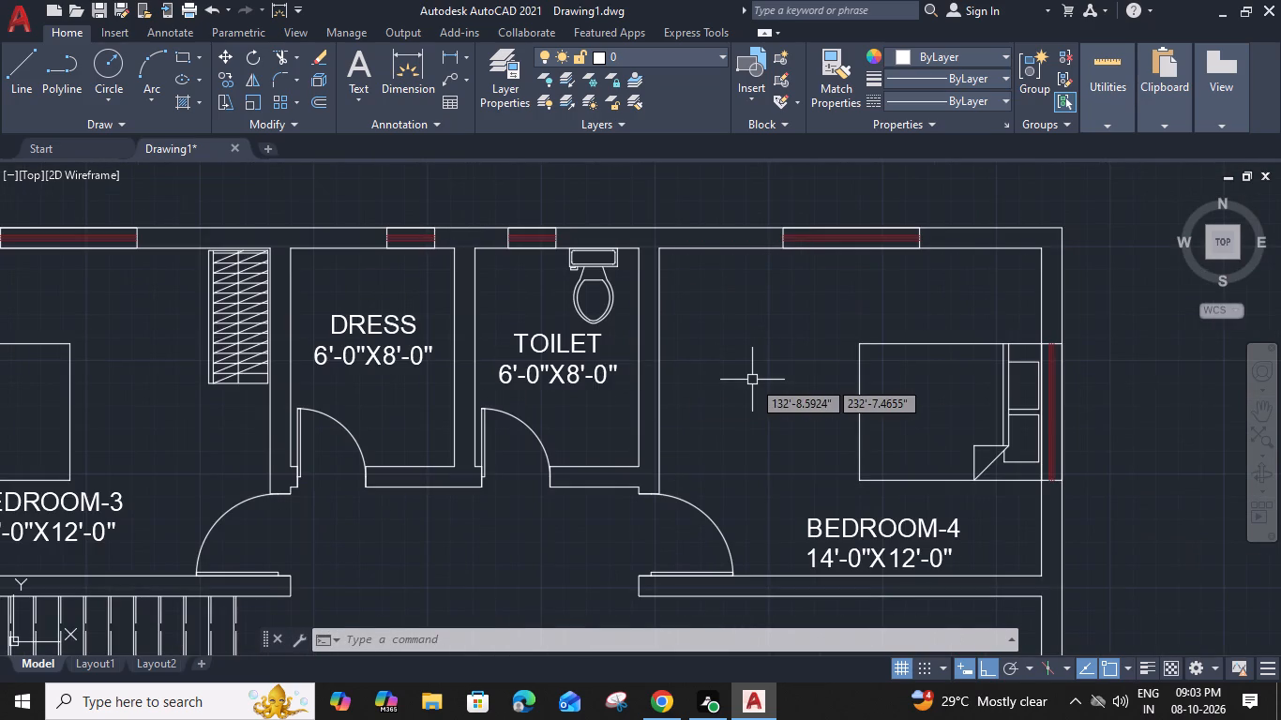
pyautogui.click(662, 301)
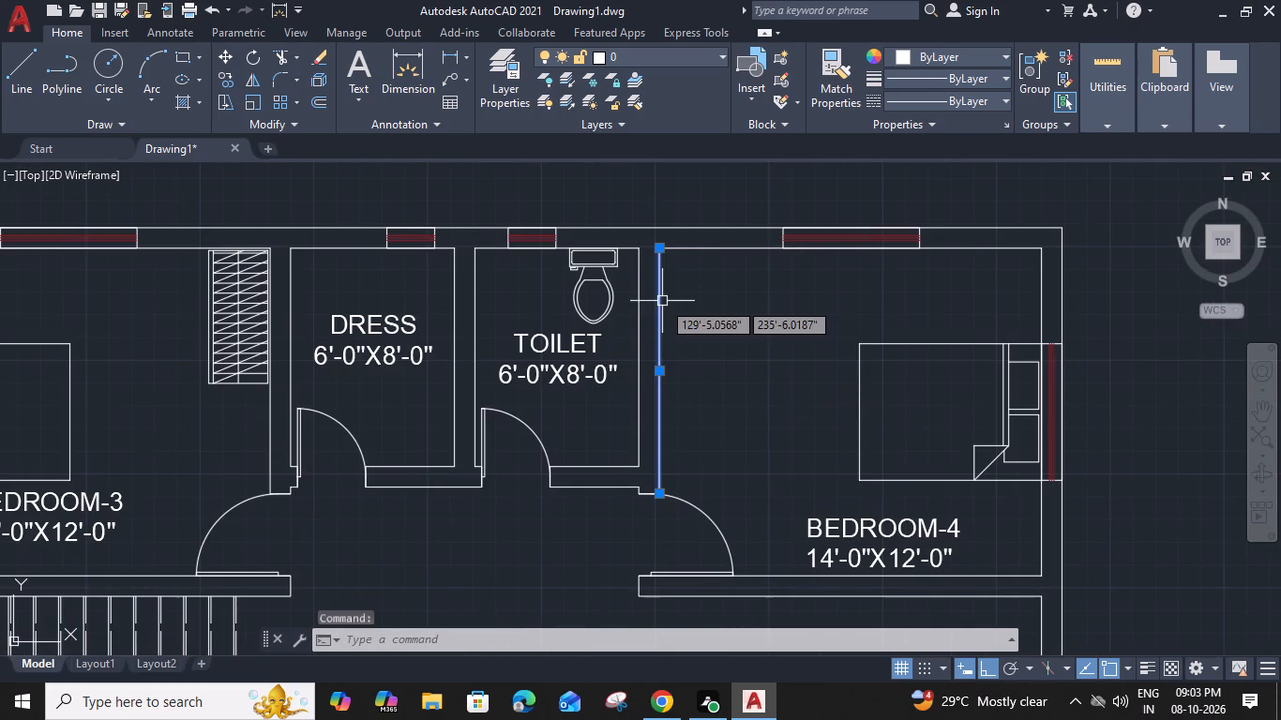
pyautogui.write('O')
pyautogui.press('space')
pyautogui.press('1')
pyautogui.hotkey('shift', '"')
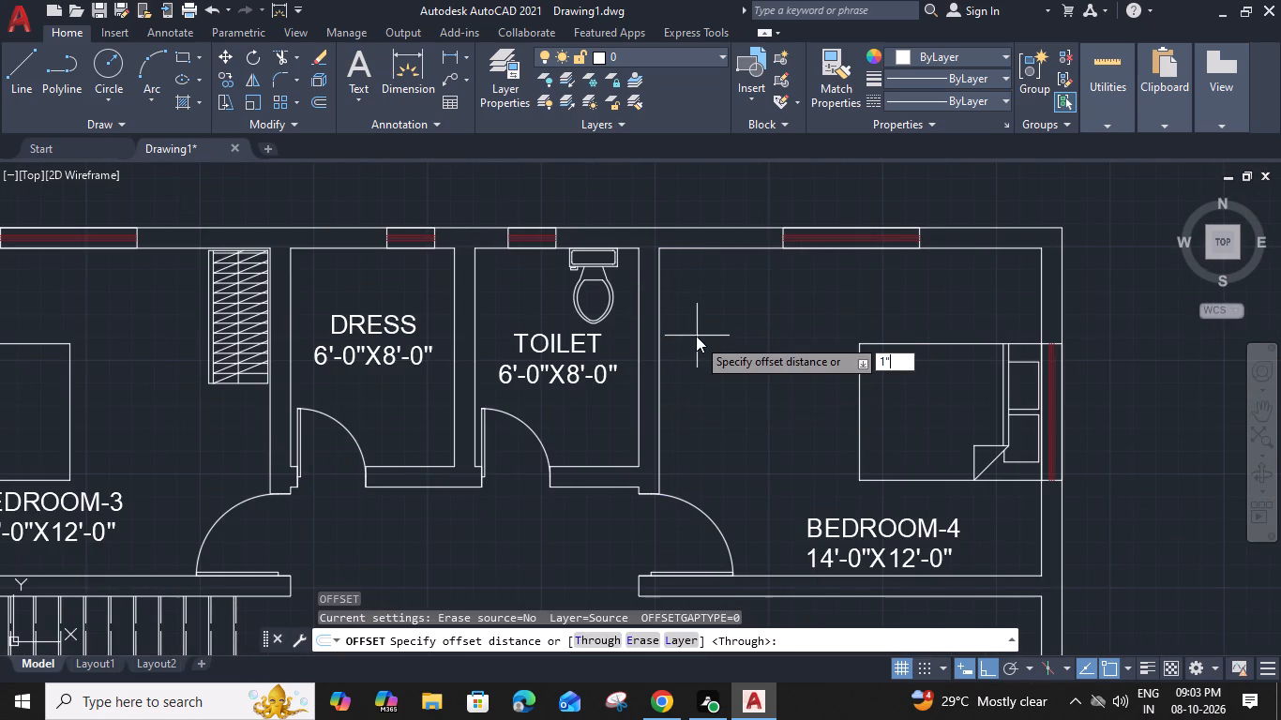
pyautogui.press('Return')
pyautogui.click(712, 340)
pyautogui.click(716, 248)
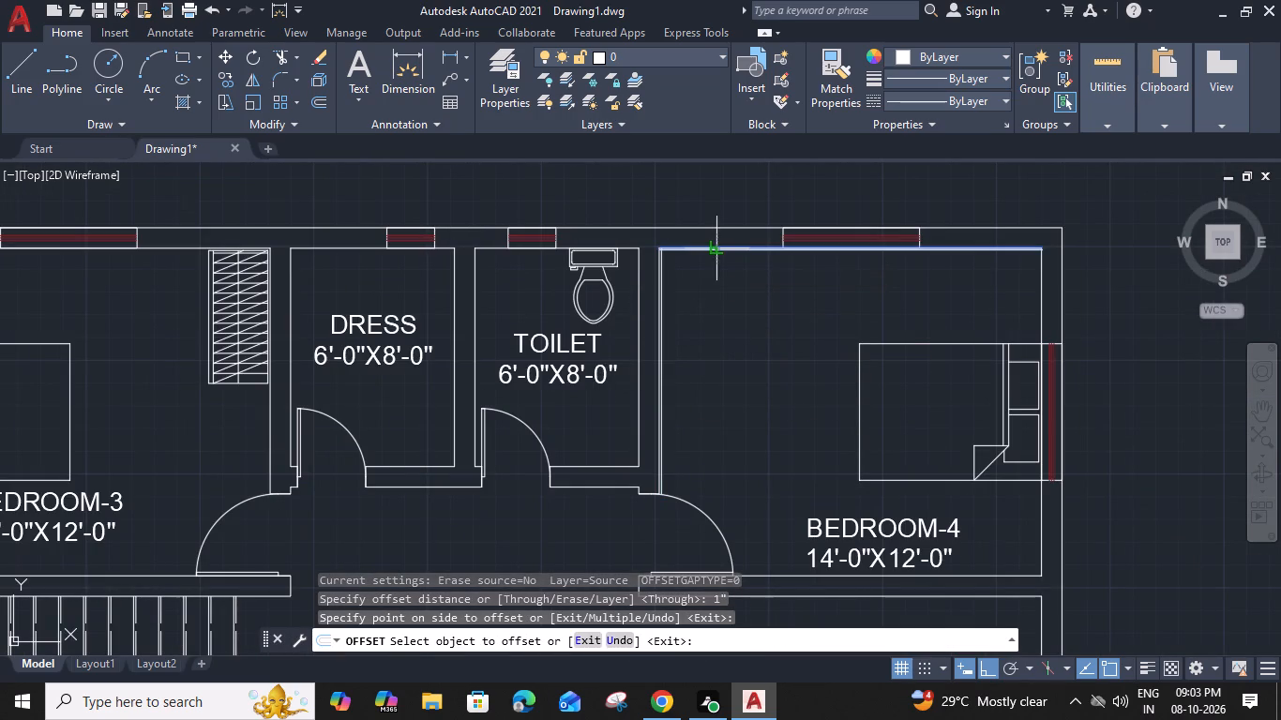
pyautogui.click(722, 339)
# Offset Bedroom-4's wardrobe back line 2' east for the inner front line, and offset that line 2" east for the outer front line.
pyautogui.scroll(3, 666, 299)
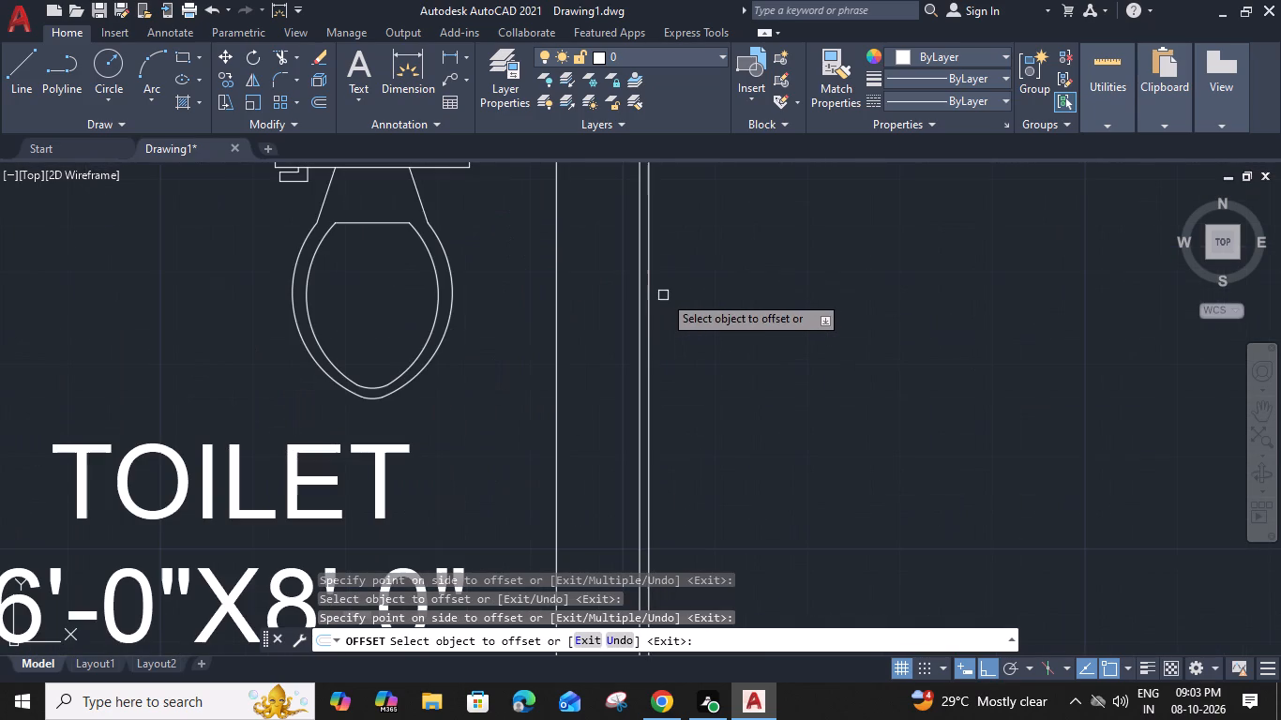
pyautogui.click(652, 287)
pyautogui.press('2')
pyautogui.write("'")
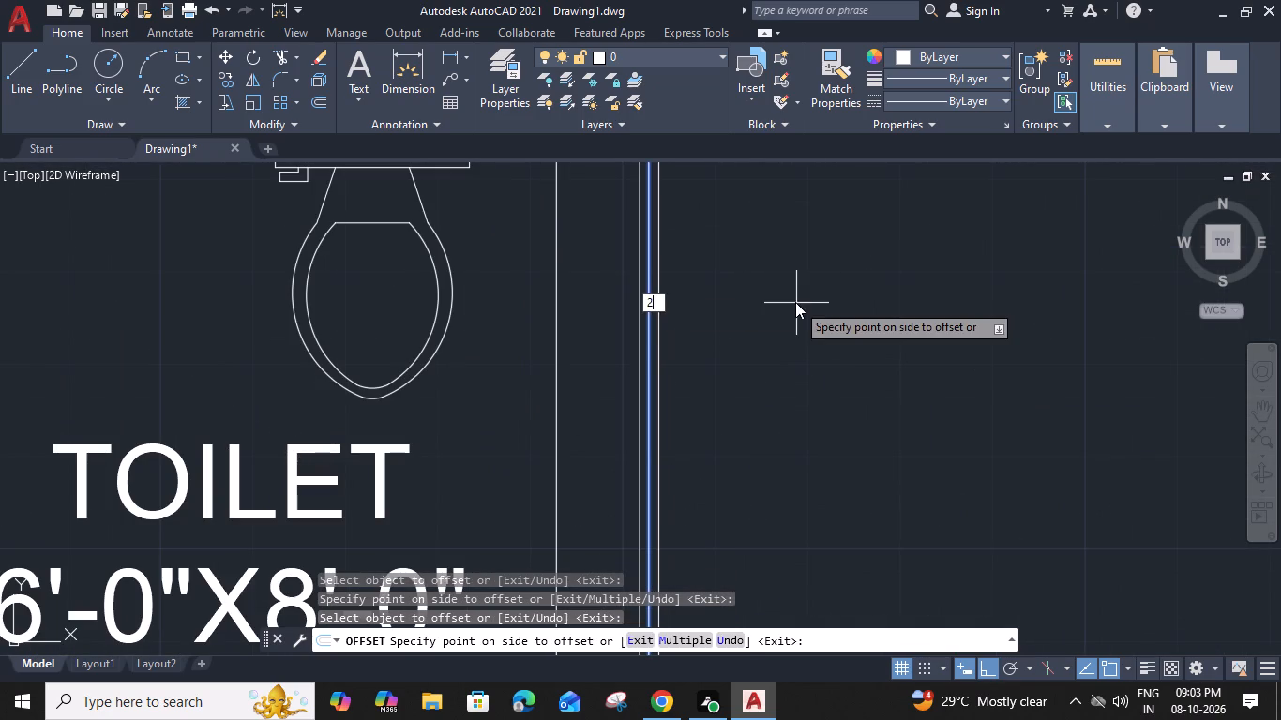
pyautogui.press('space')
pyautogui.click(872, 314)
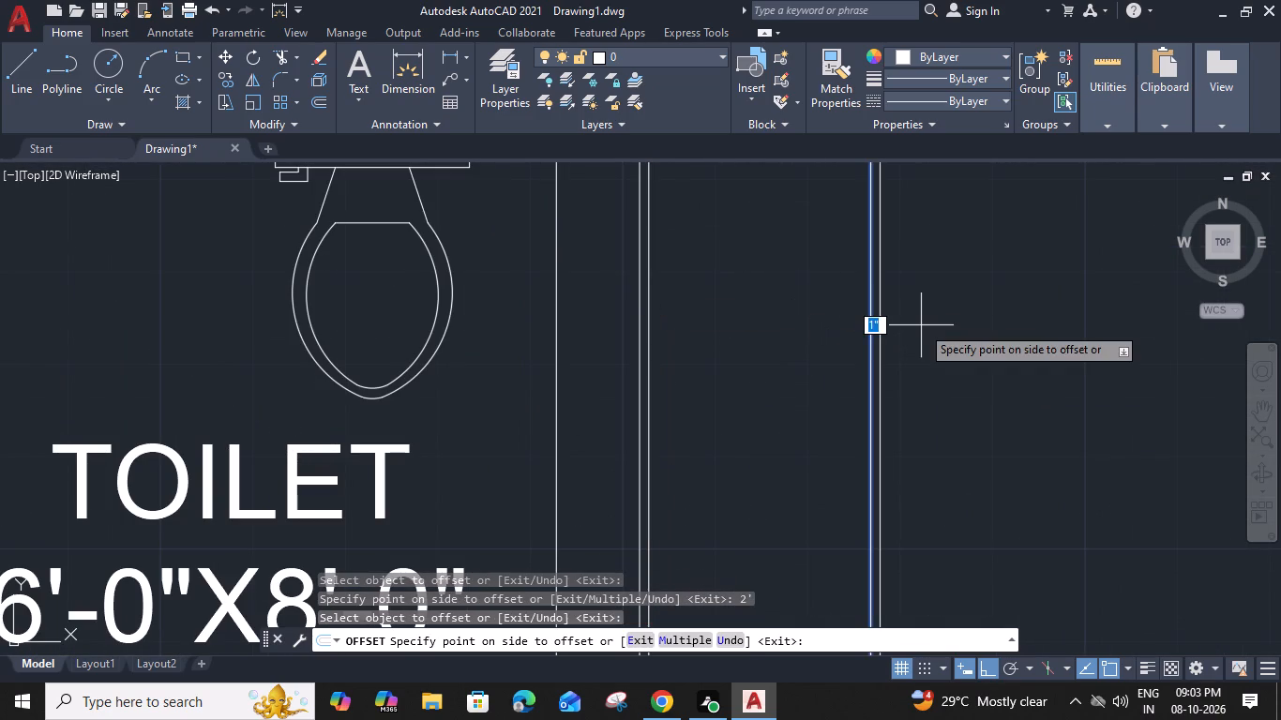
pyautogui.press('2')
pyautogui.hotkey('shift', '"')
pyautogui.press('Return')
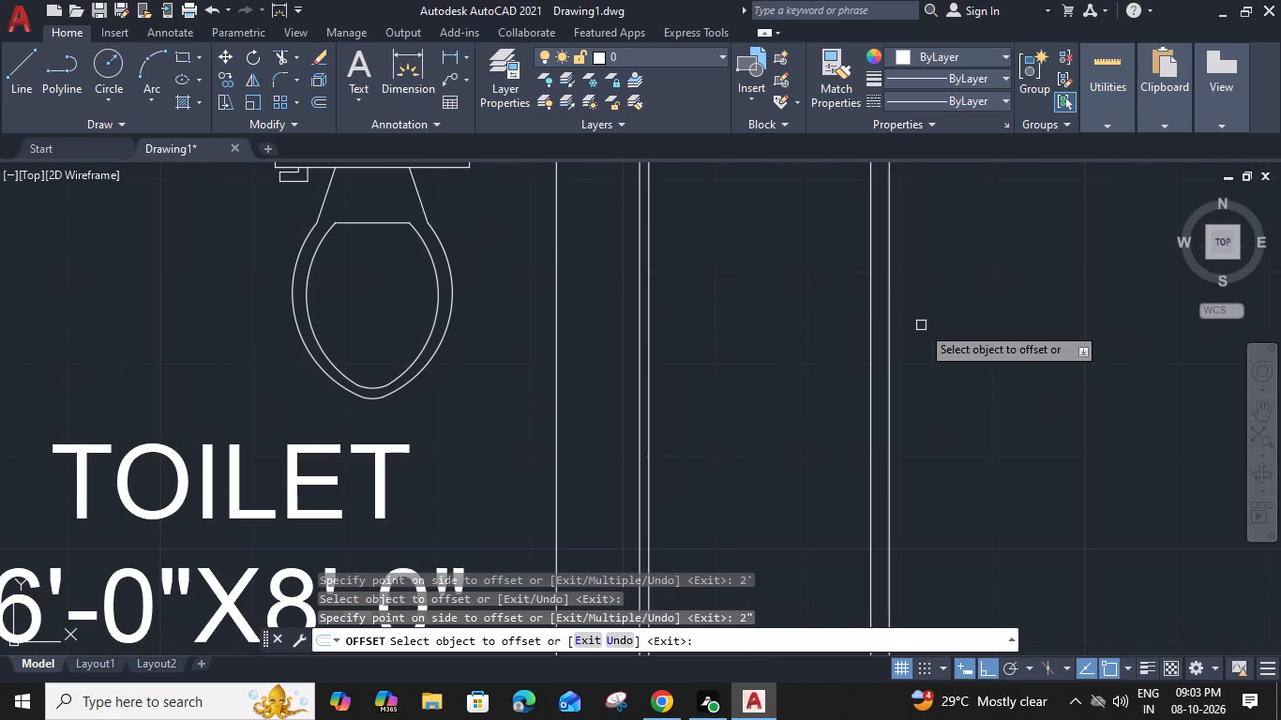
pyautogui.press('Escape')
# Trim the north edge beyond the wardrobe's front and back lines and the vertical line stubs above it in Bedroom-4.
pyautogui.write('TR')
pyautogui.press('space')
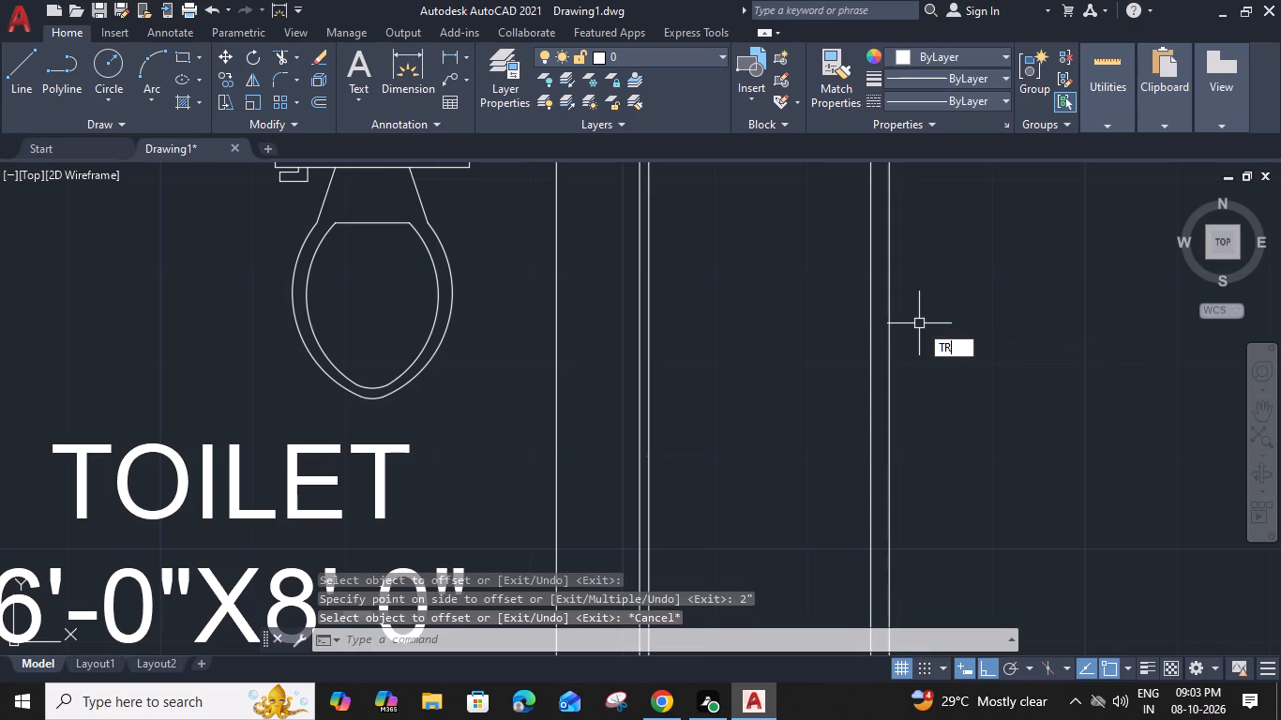
pyautogui.scroll(-2, 890, 282)
pyautogui.moveTo(888, 281); pyautogui.dragTo(791, 386, button='middle')
pyautogui.scroll(3, 801, 278)
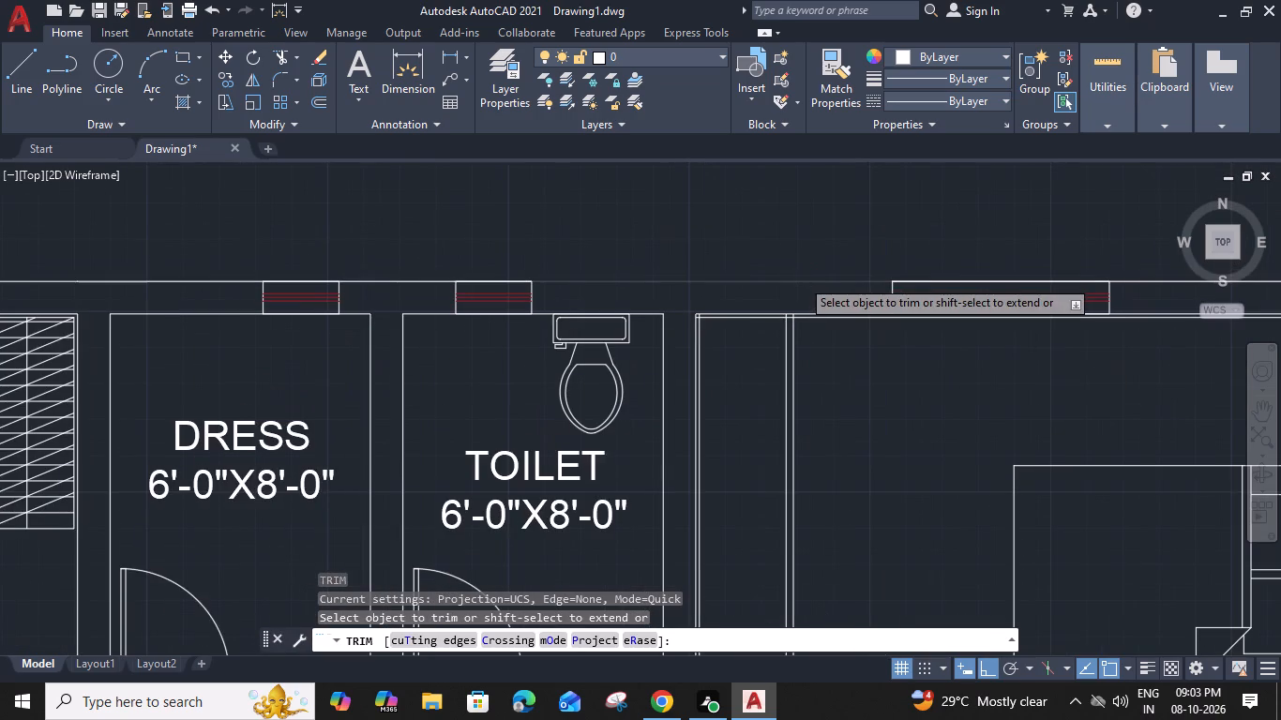
pyautogui.click(808, 369)
pyautogui.scroll(2, 778, 366)
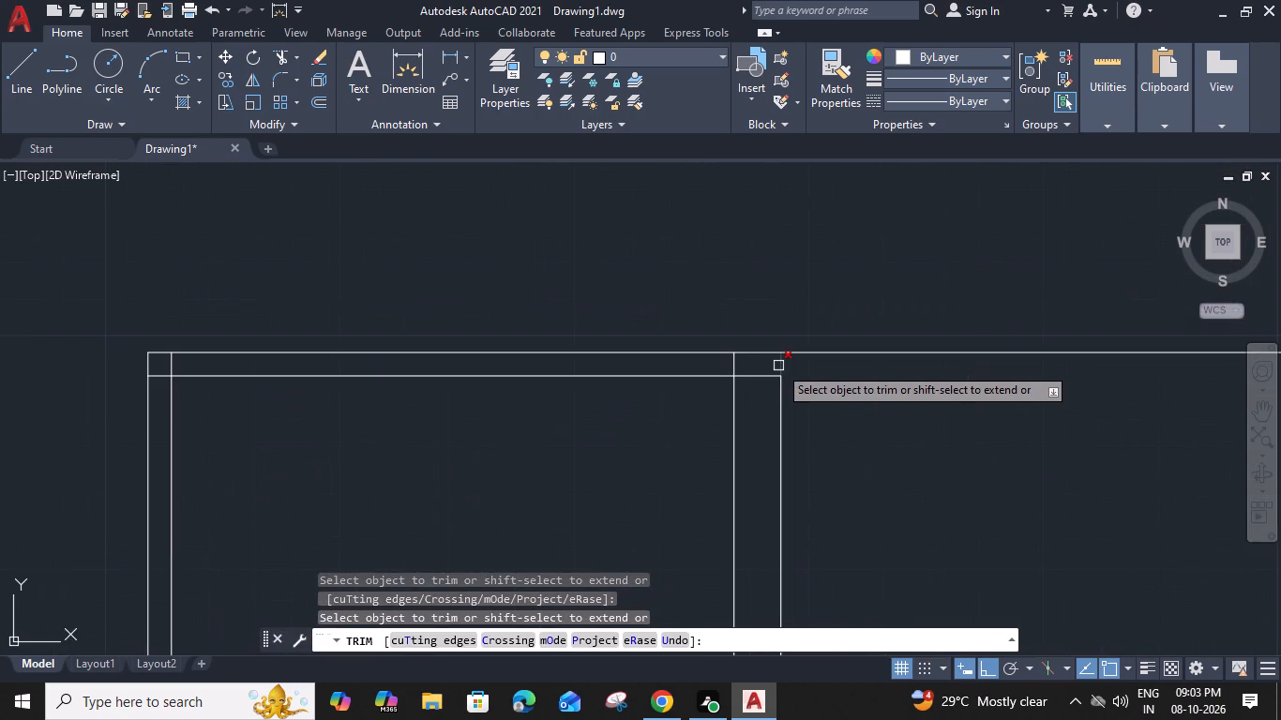
pyautogui.click(778, 366)
pyautogui.click(735, 366)
pyautogui.click(172, 366)
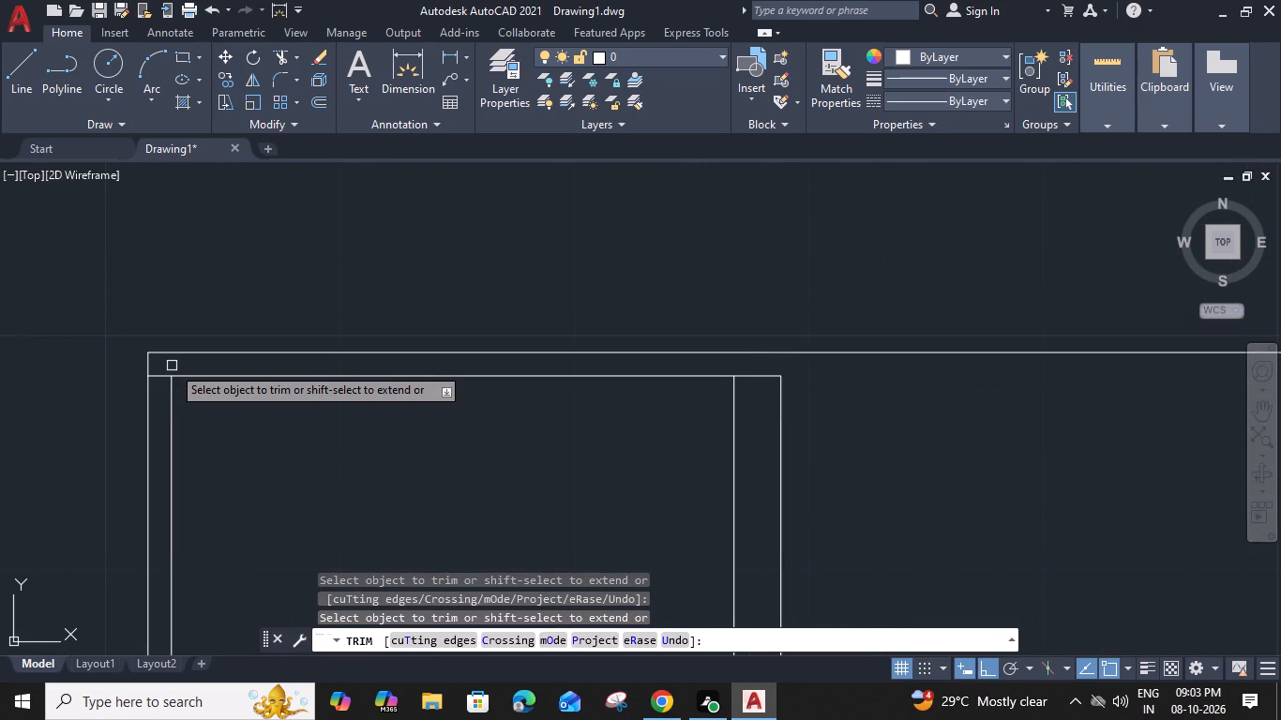
pyautogui.click(159, 379)
pyautogui.scroll(-2, 159, 379)
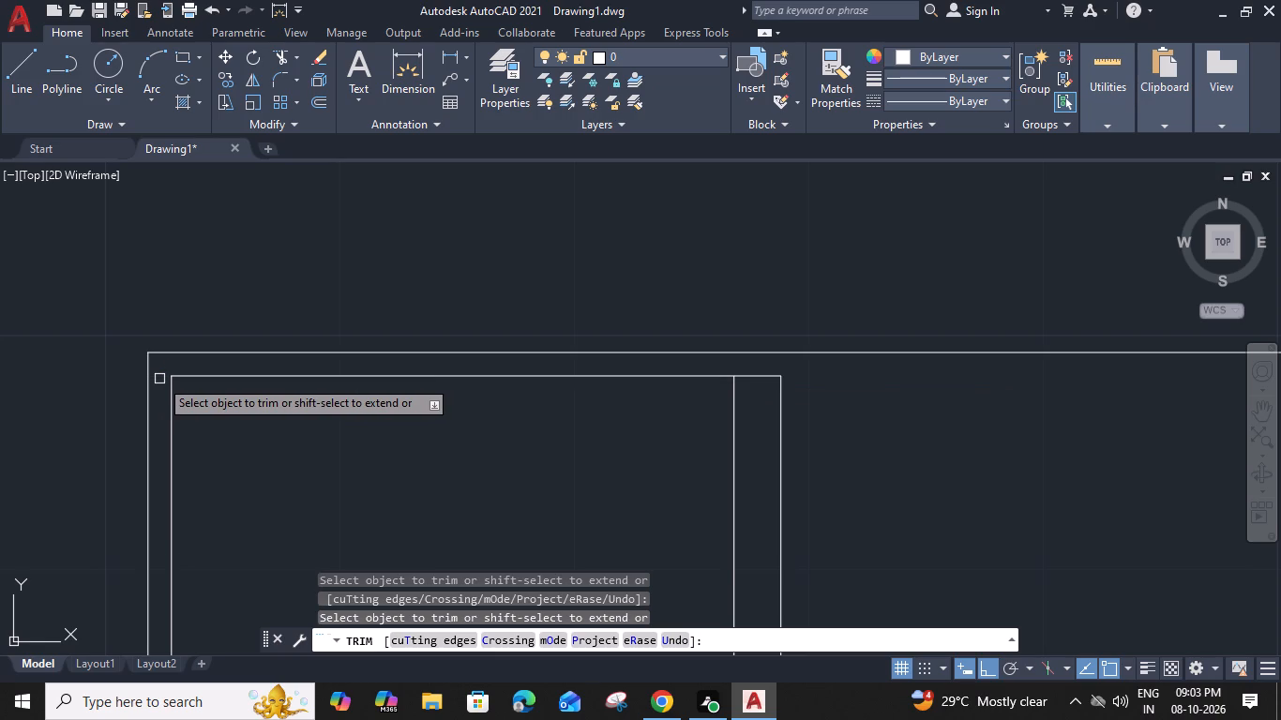
pyautogui.scroll(-1, 159, 379)
pyautogui.moveTo(214, 441); pyautogui.dragTo(512, 124, button='middle')
pyautogui.moveTo(543, 465); pyautogui.dragTo(597, 305, button='middle')
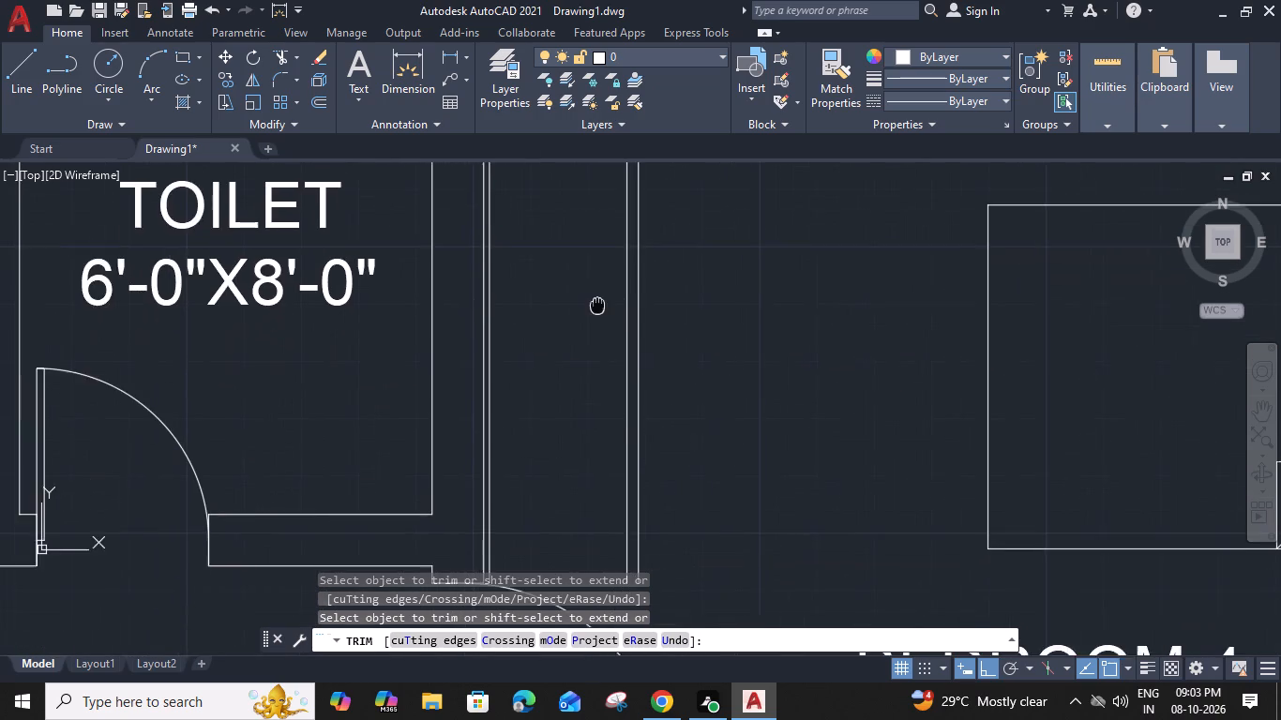
pyautogui.moveTo(597, 305); pyautogui.dragTo(583, 335, button='middle')
pyautogui.press('Escape')
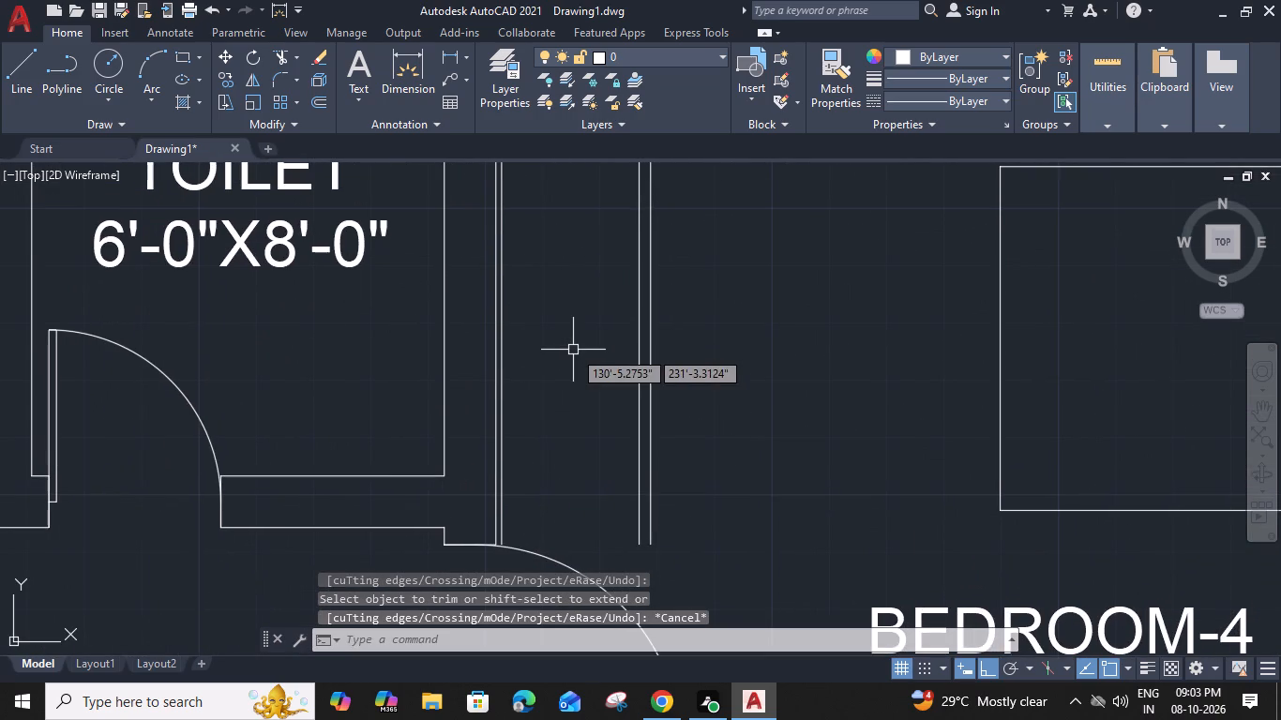
# Draw the wardrobe's south edge horizontally from its back line to the outer front line, about level with the toilet door leaf's north end.
pyautogui.press('l')
pyautogui.press('space')
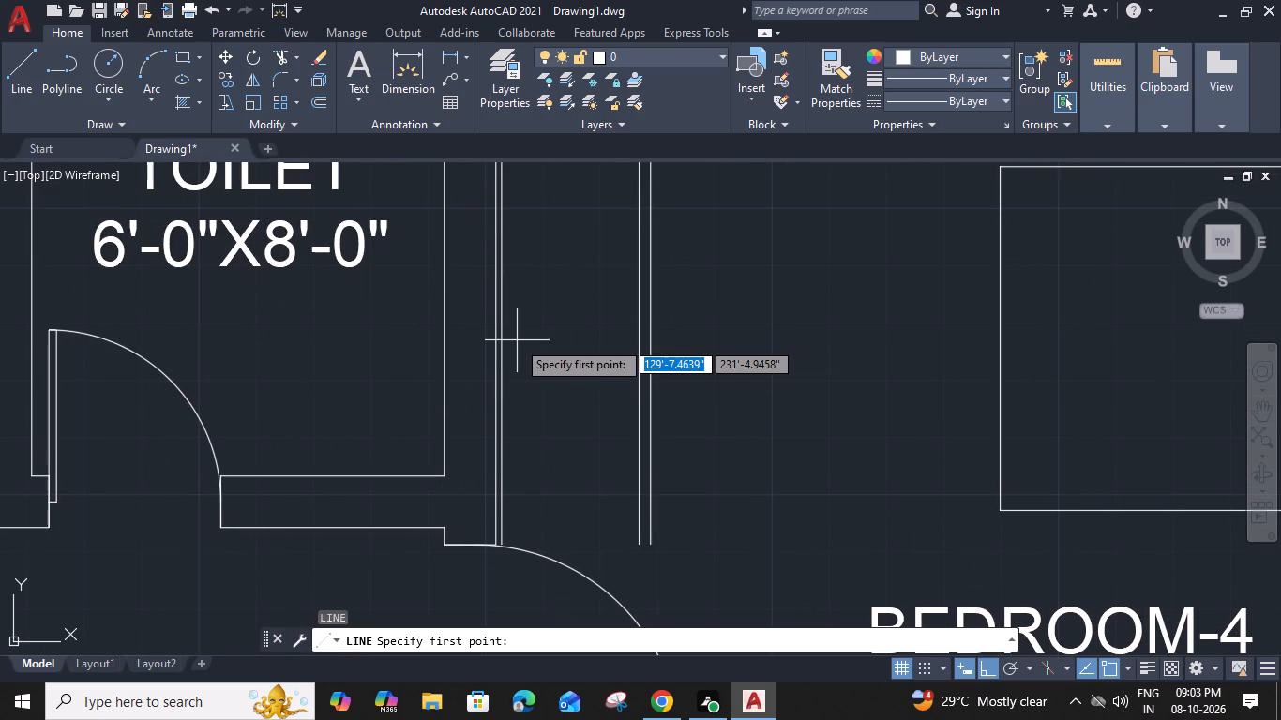
pyautogui.click(503, 333)
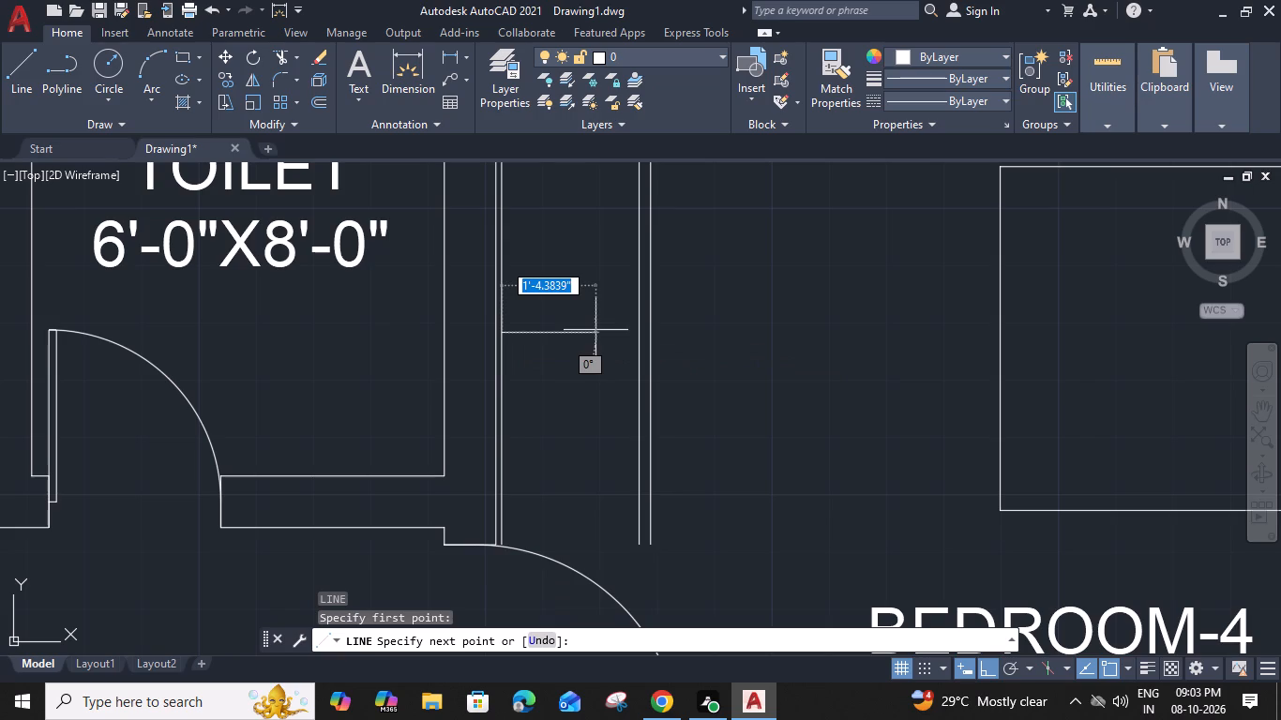
pyautogui.click(653, 336)
pyautogui.press('Escape')
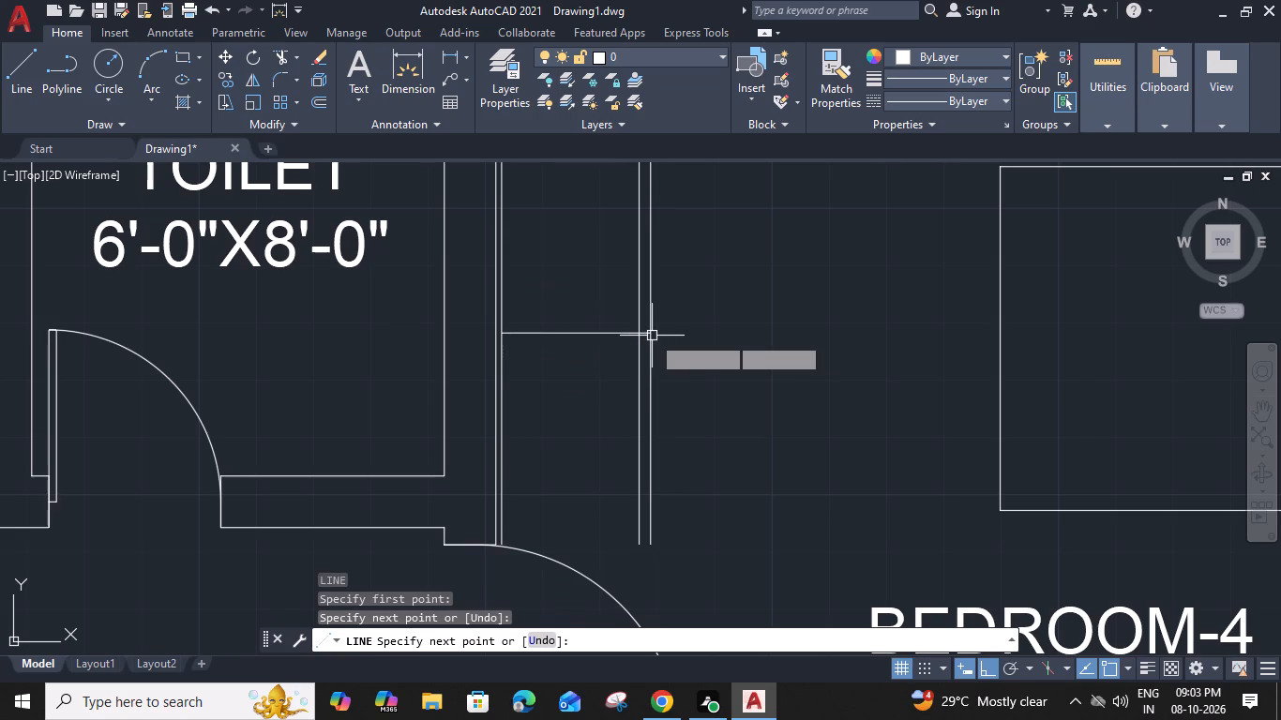
# Trim the wardrobe's back line and both front lines south of its new south edge.
pyautogui.write('TR')
pyautogui.press('space')
pyautogui.click(658, 363)
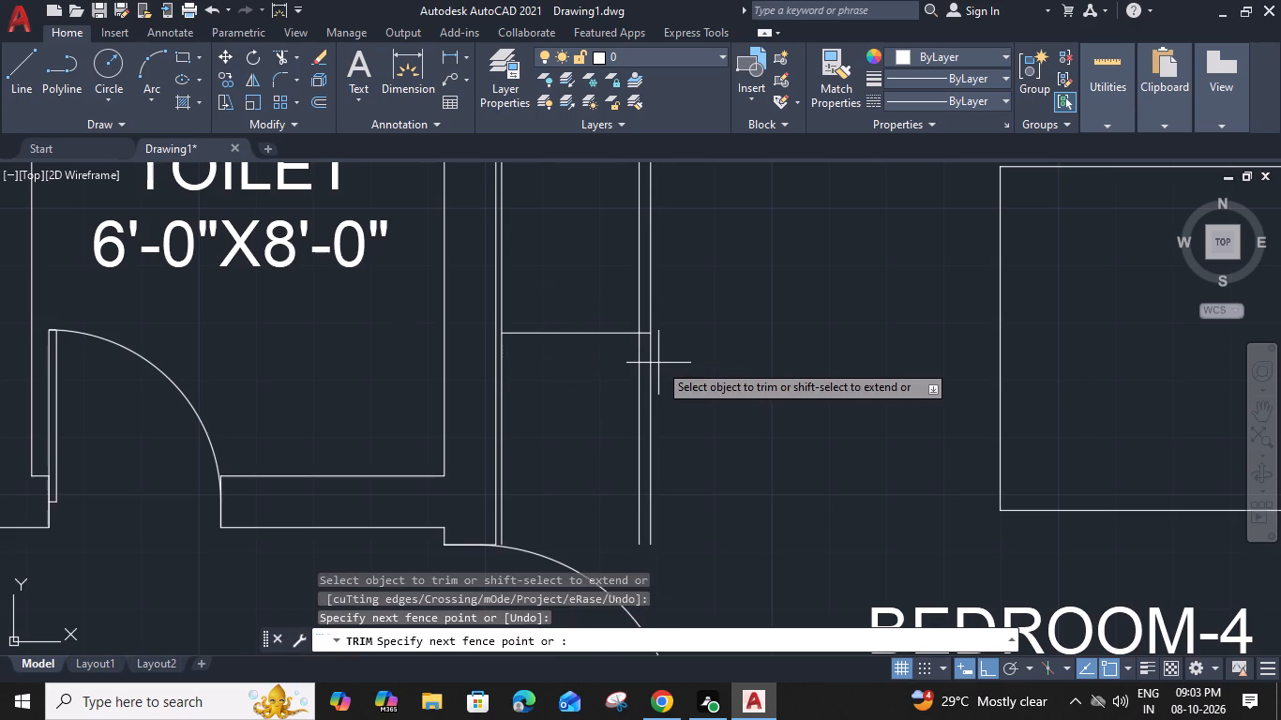
pyautogui.click(498, 373)
pyautogui.press('Escape')
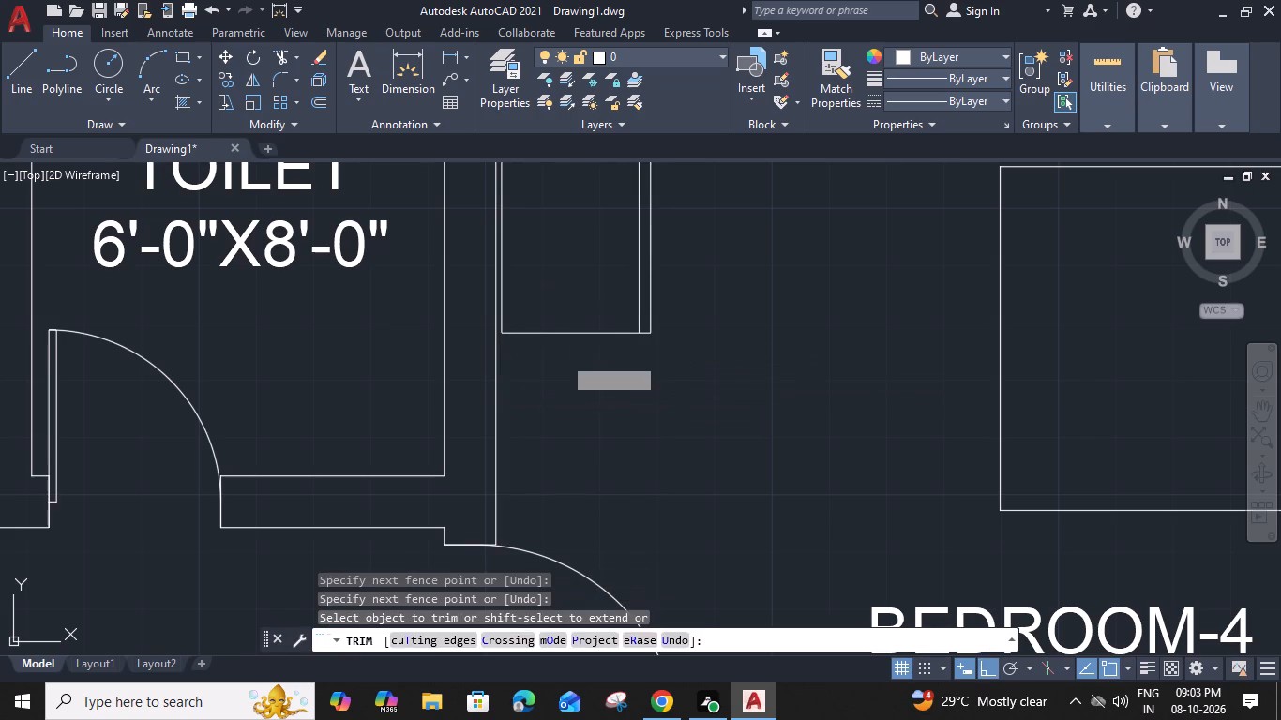
# Draw a vertical hanging-rod line inside Bedroom-4's wardrobe, from the middle of its north edge toward its south edge.
pyautogui.moveTo(582, 337); pyautogui.dragTo(619, 460, button='middle')
pyautogui.scroll(-2, 613, 422)
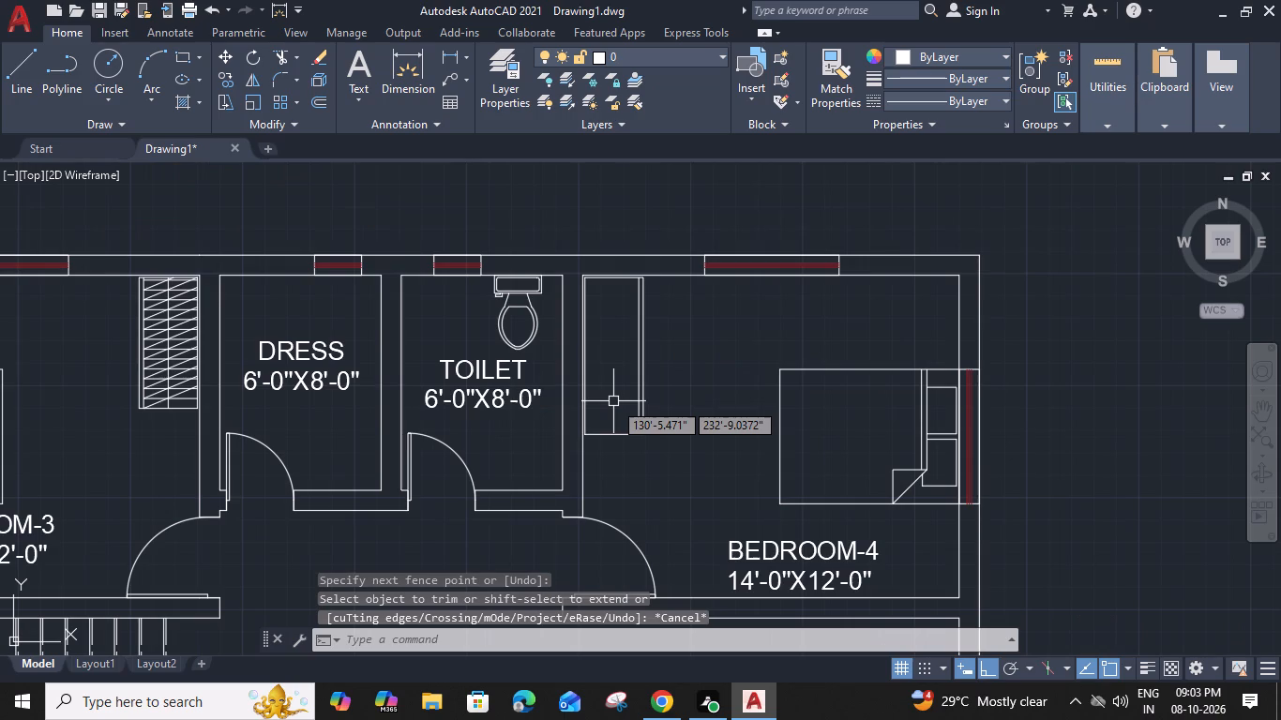
pyautogui.write('L')
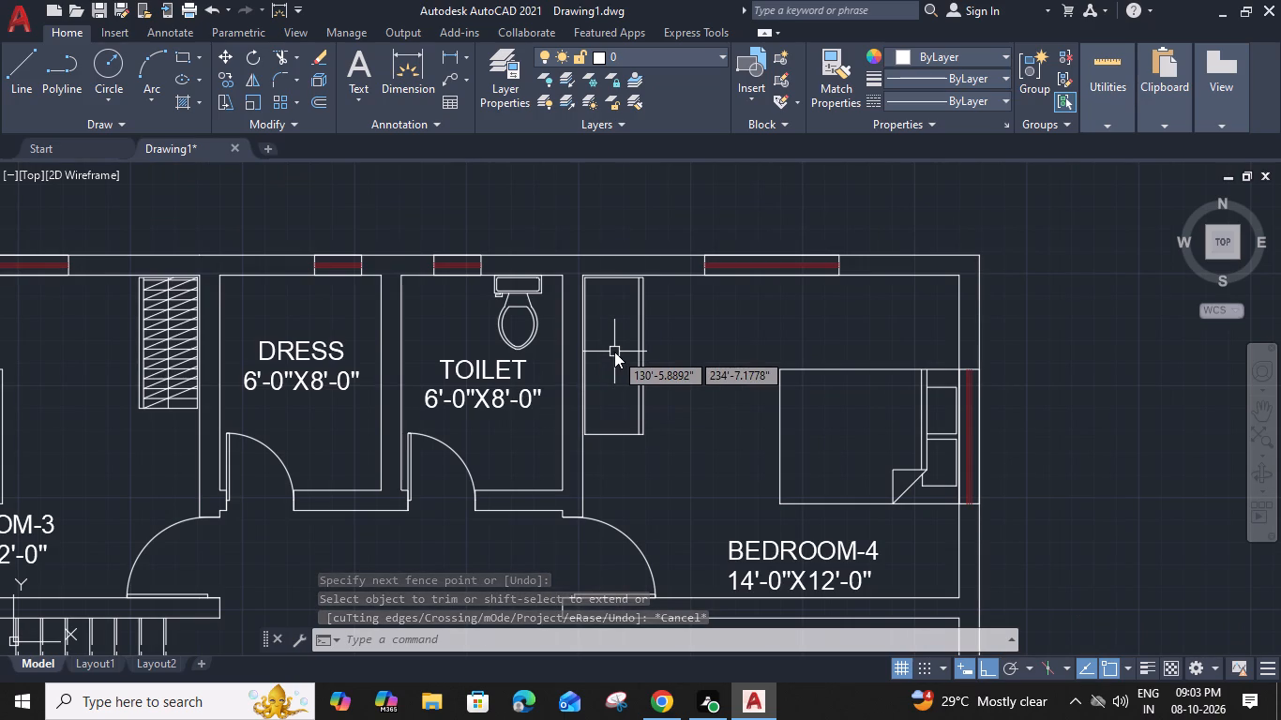
pyautogui.press('space')
pyautogui.scroll(2, 617, 278)
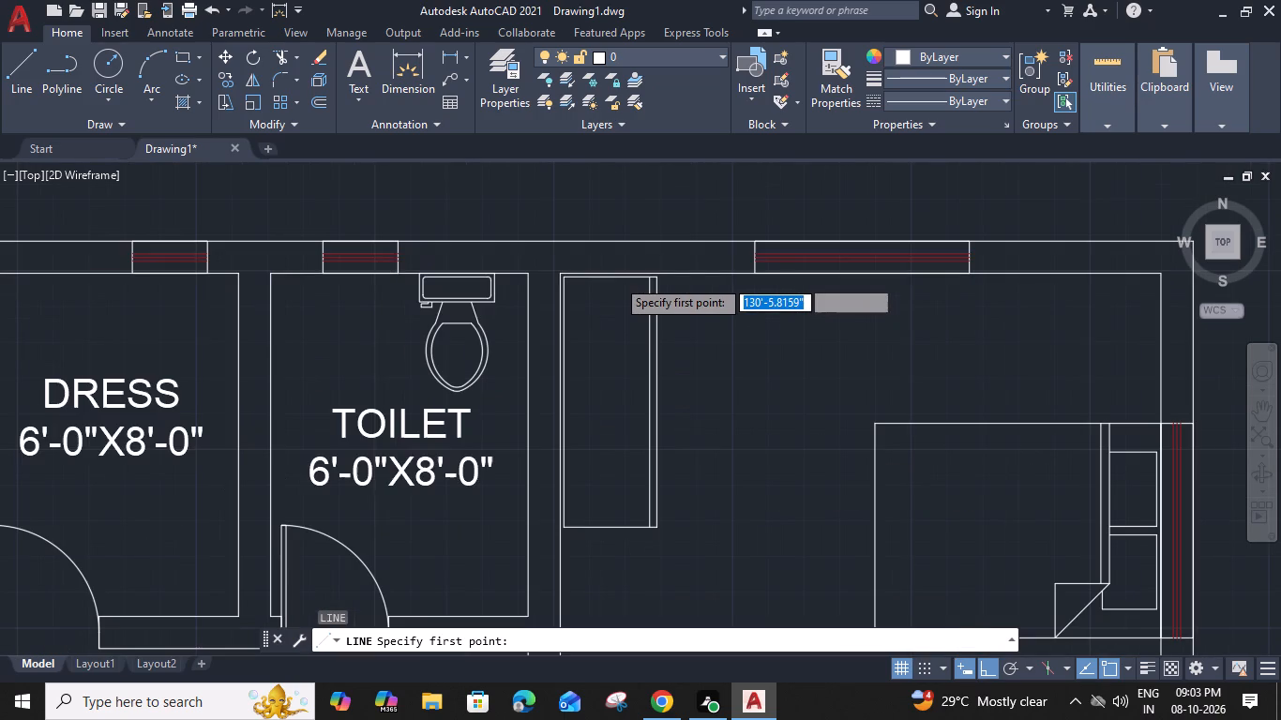
pyautogui.click(603, 277)
pyautogui.moveTo(599, 468); pyautogui.dragTo(604, 279, button='middle')
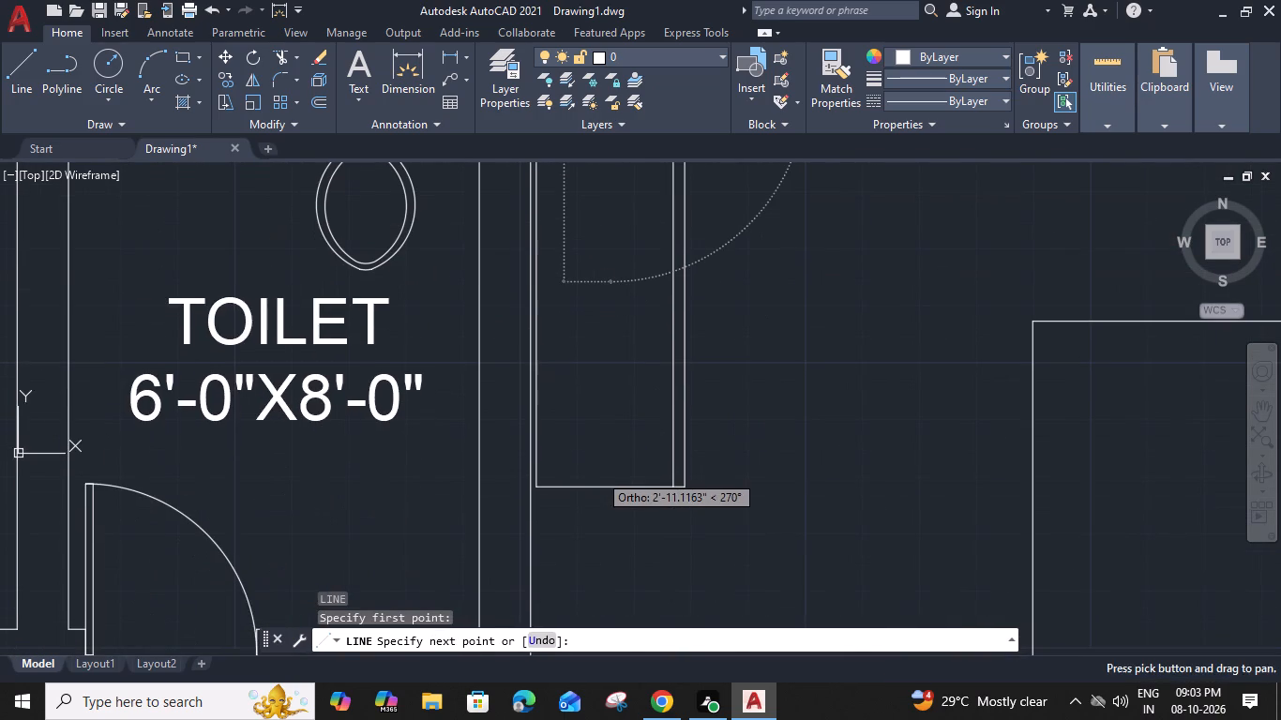
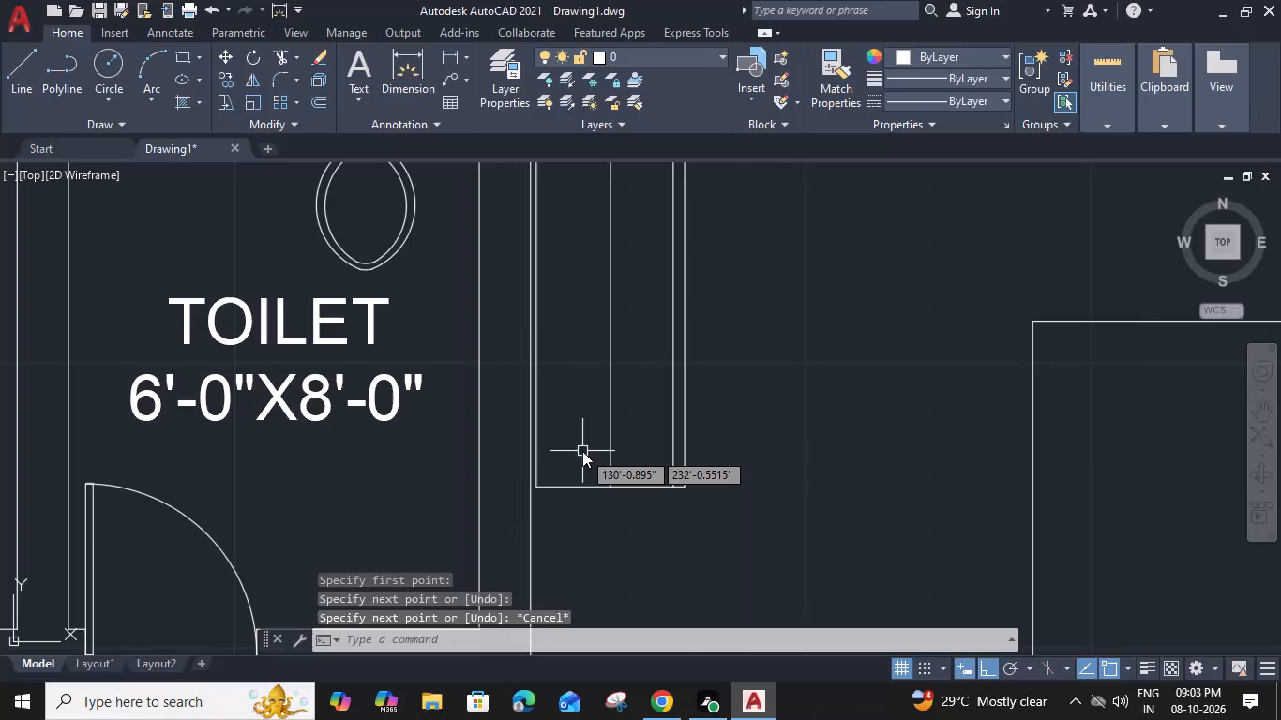
# Draw a diagonal line from the lower-left corner of Bedroom-4's wardrobe to its inner right edge.
pyautogui.click(538, 486)
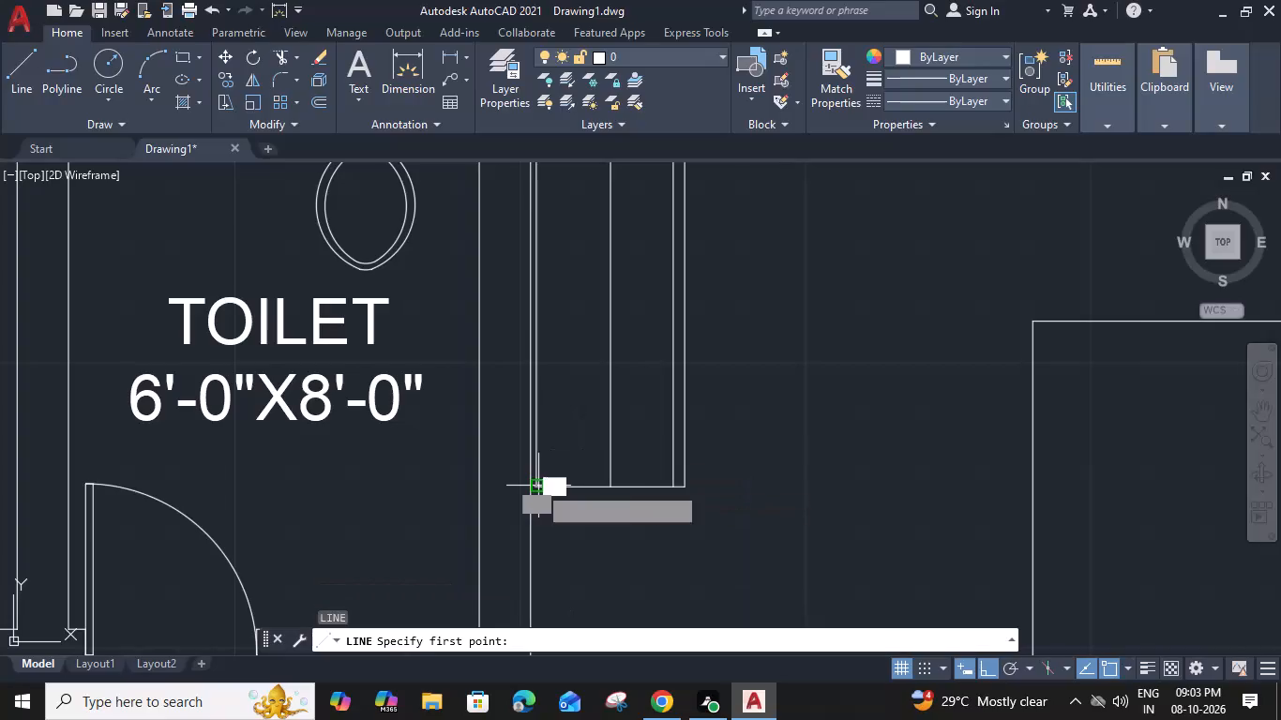
pyautogui.click(674, 436)
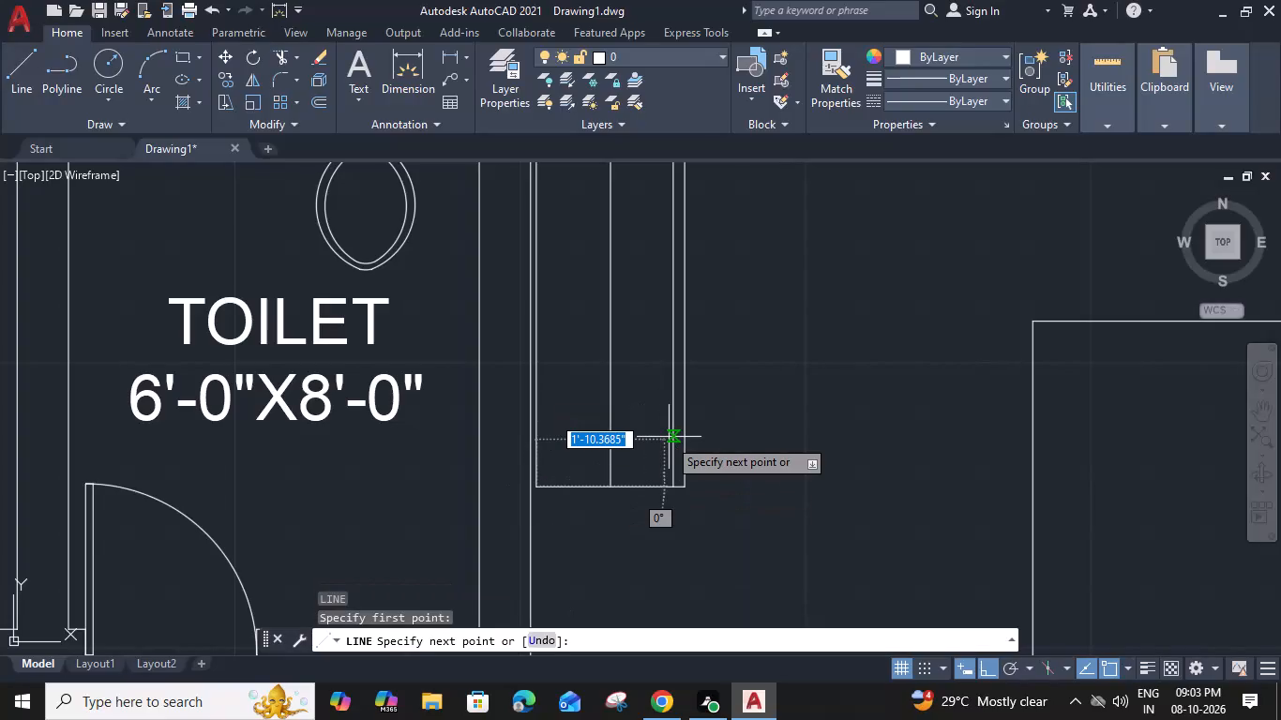
pyautogui.press('Escape')
# Draw a horizontal line across the inner width of Bedroom-4's wardrobe, just above its bottom edge.
pyautogui.press('l')
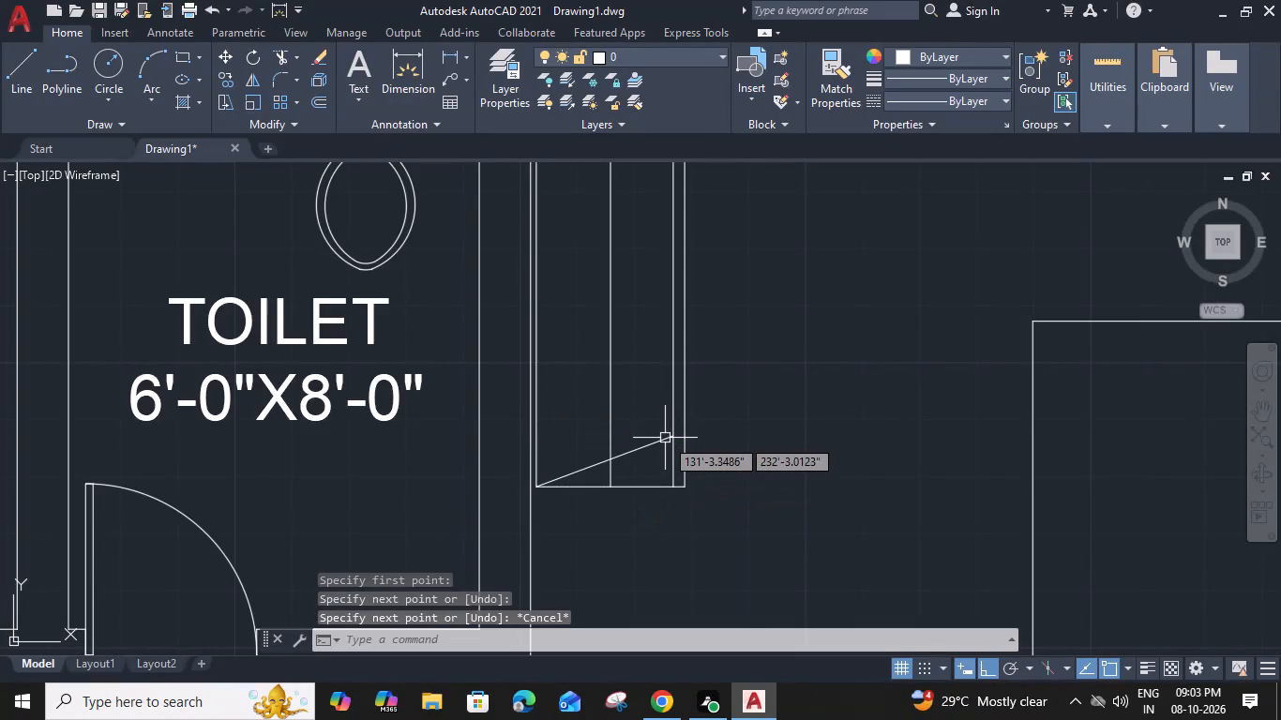
pyautogui.press('space')
pyautogui.click(671, 457)
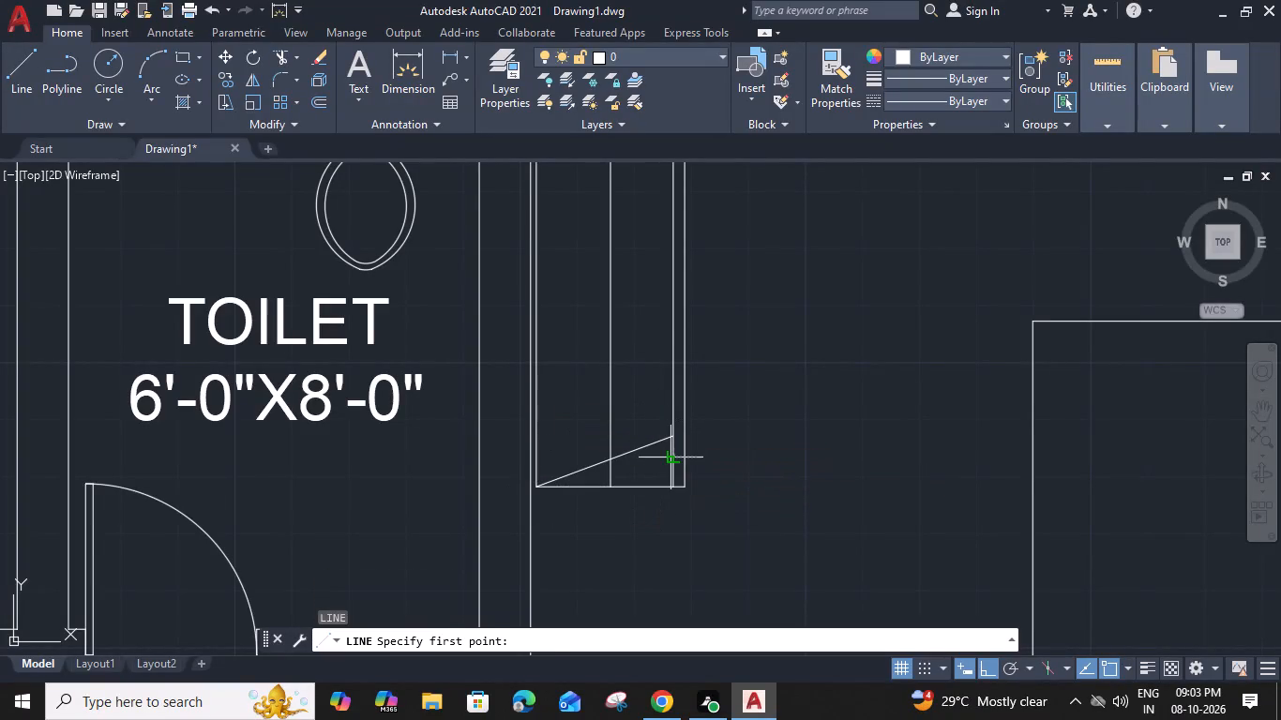
pyautogui.click(538, 457)
pyautogui.press('Escape')
# Copy the diagonal and horizontal lines six times up the wardrobe, stacking each pair on the previous horizontal line.
pyautogui.click(649, 434)
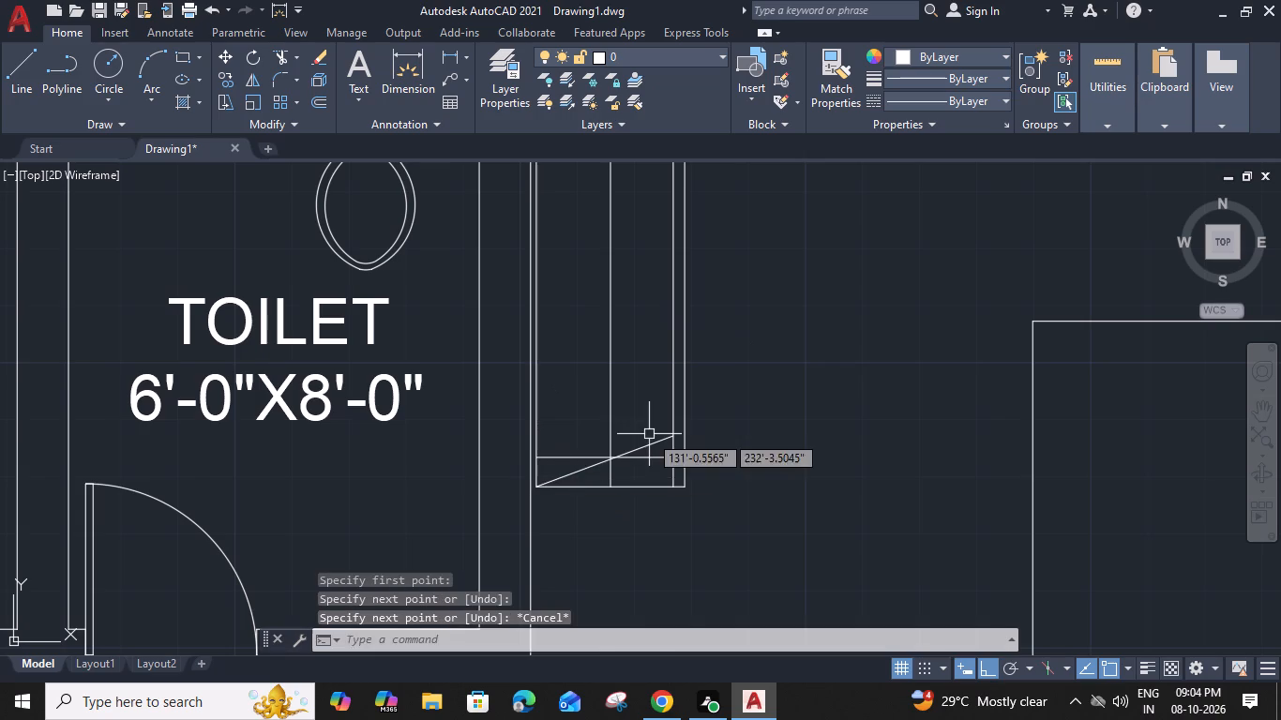
pyautogui.click(630, 469)
pyautogui.write('CO')
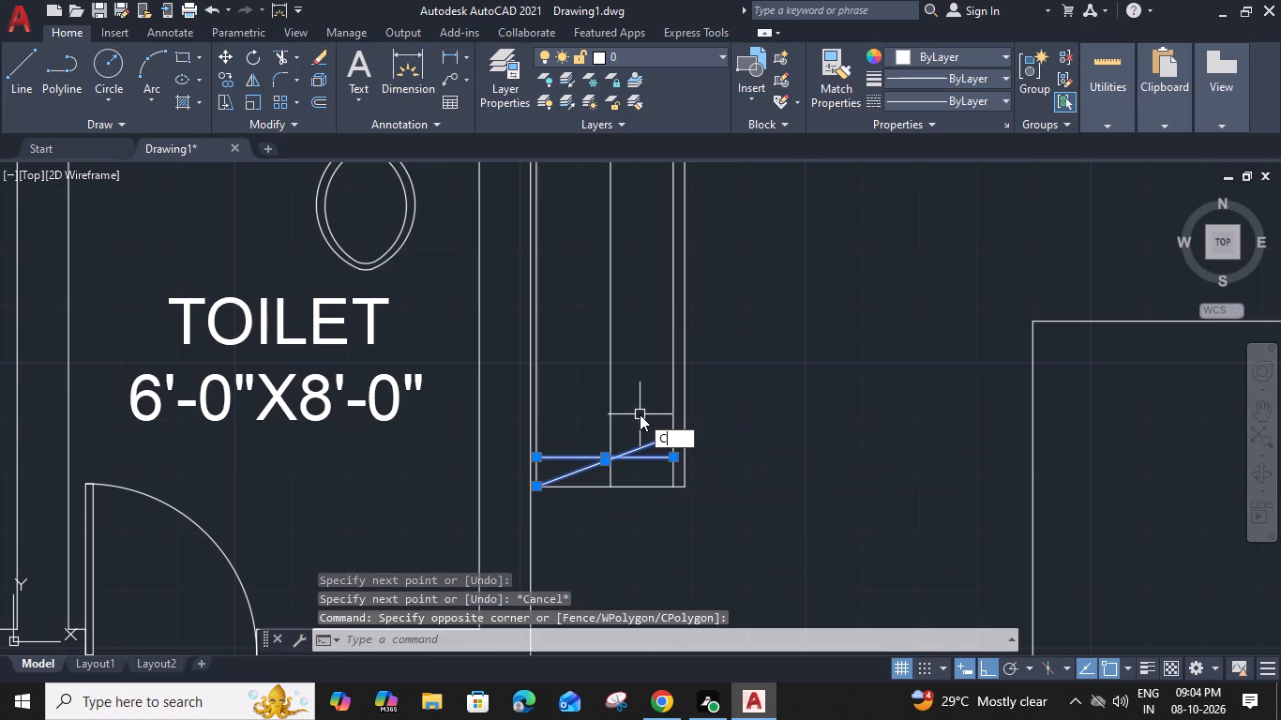
pyautogui.press('space')
pyautogui.click(534, 491)
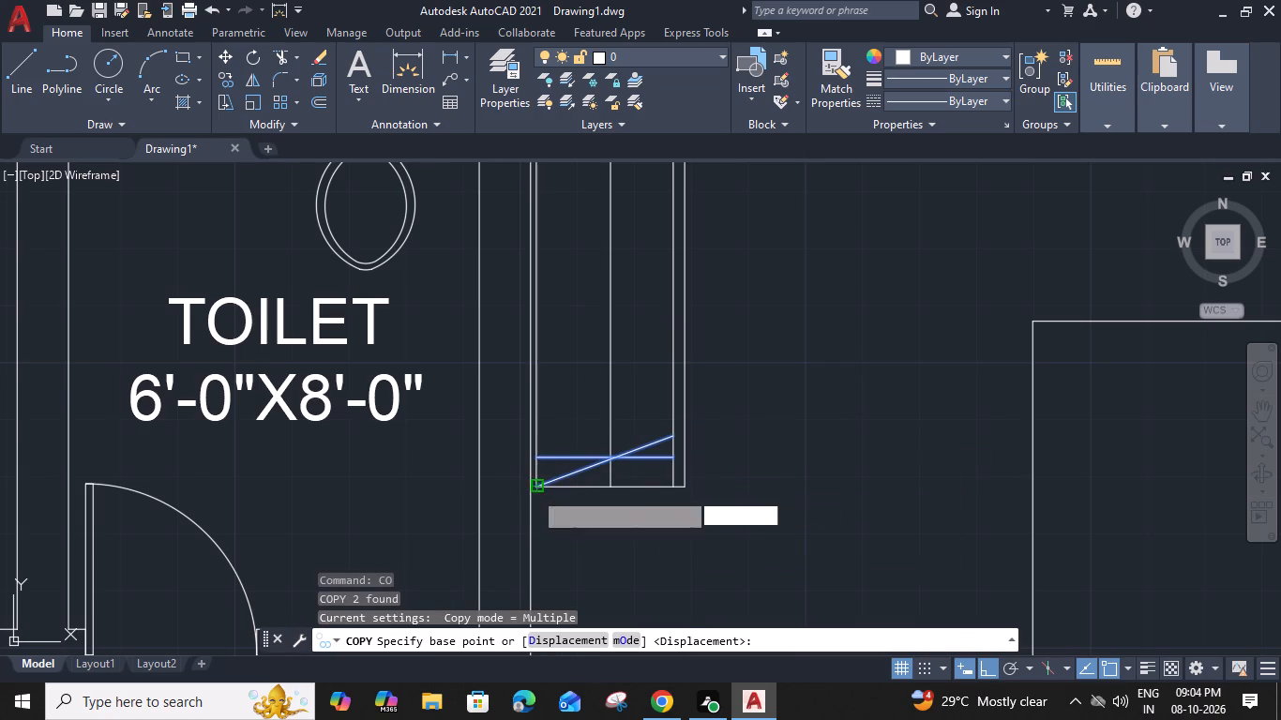
pyautogui.click(536, 460)
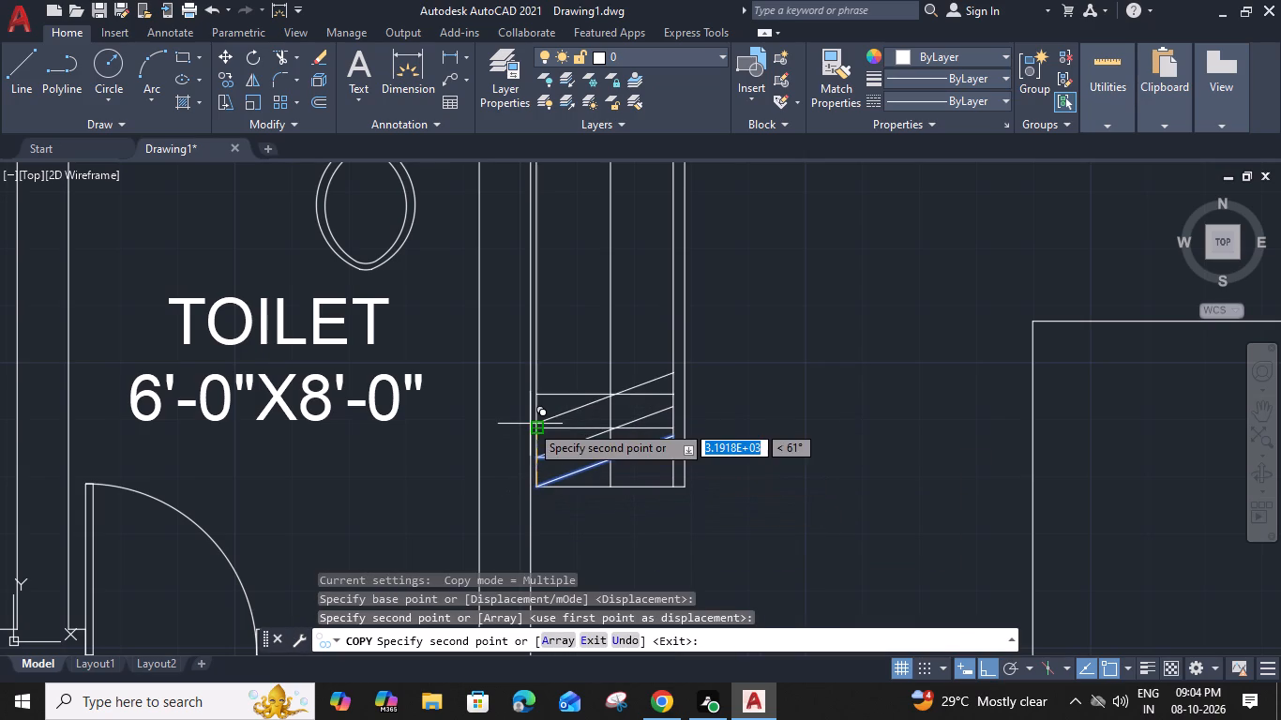
pyautogui.click(530, 424)
pyautogui.click(535, 398)
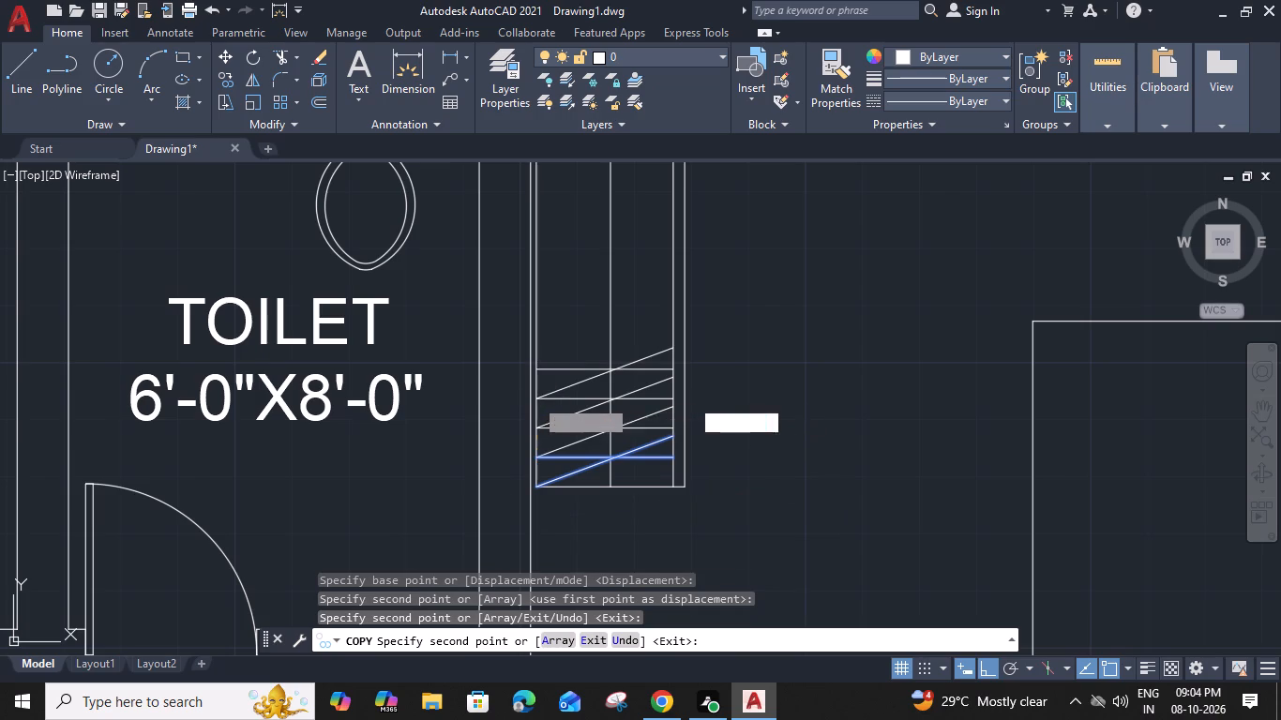
pyautogui.click(534, 371)
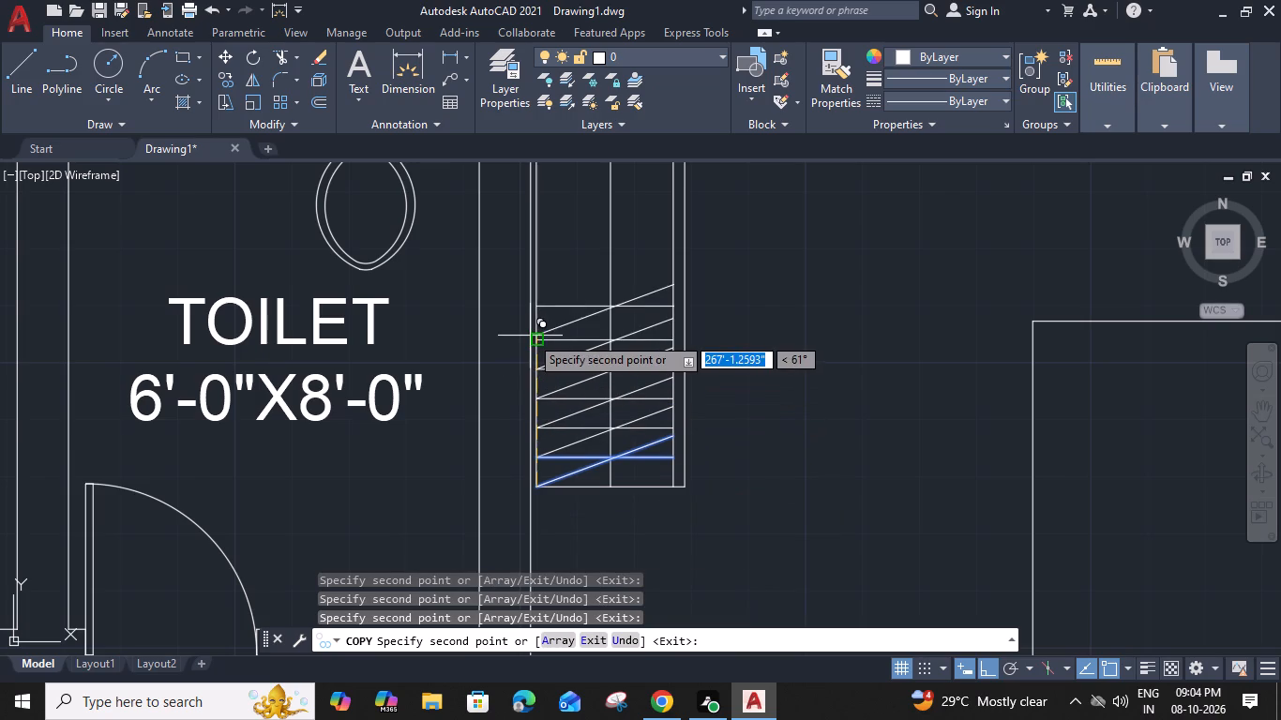
pyautogui.click(535, 338)
pyautogui.click(538, 313)
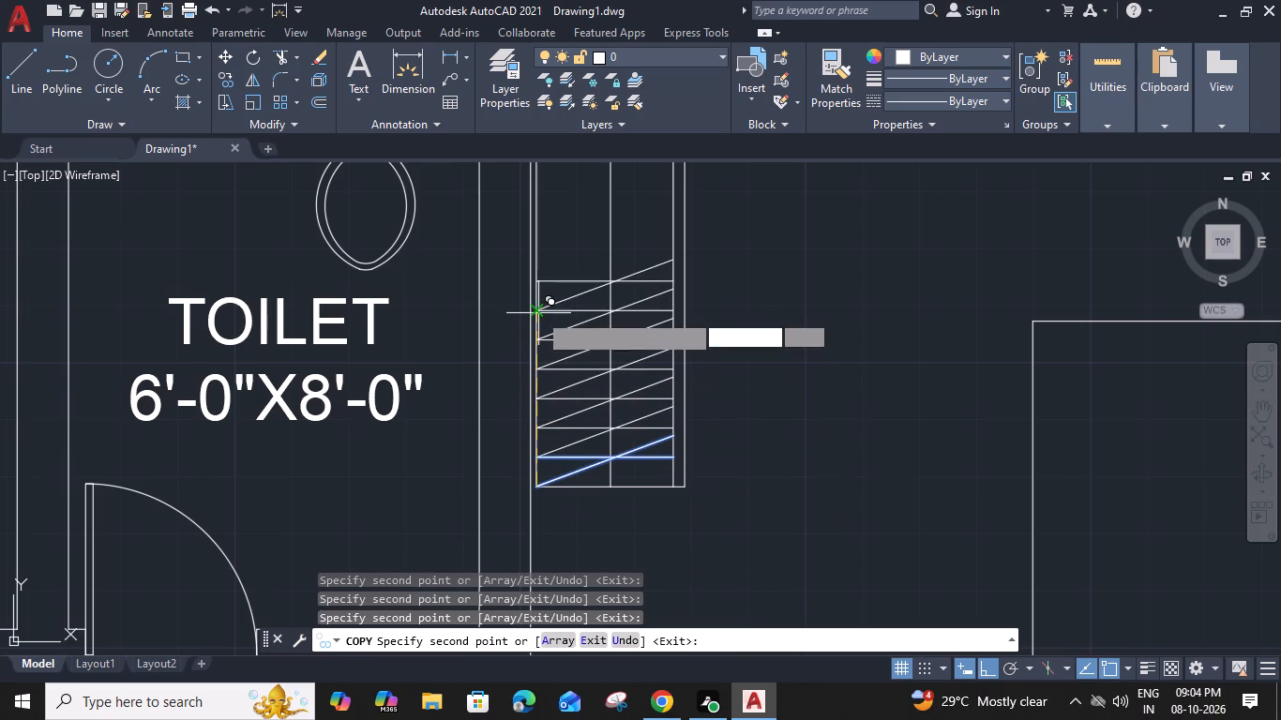
# Continue stacking seven more copies of the line pair until the pattern reaches the top of the wardrobe.
pyautogui.moveTo(538, 313); pyautogui.dragTo(524, 457, button='middle')
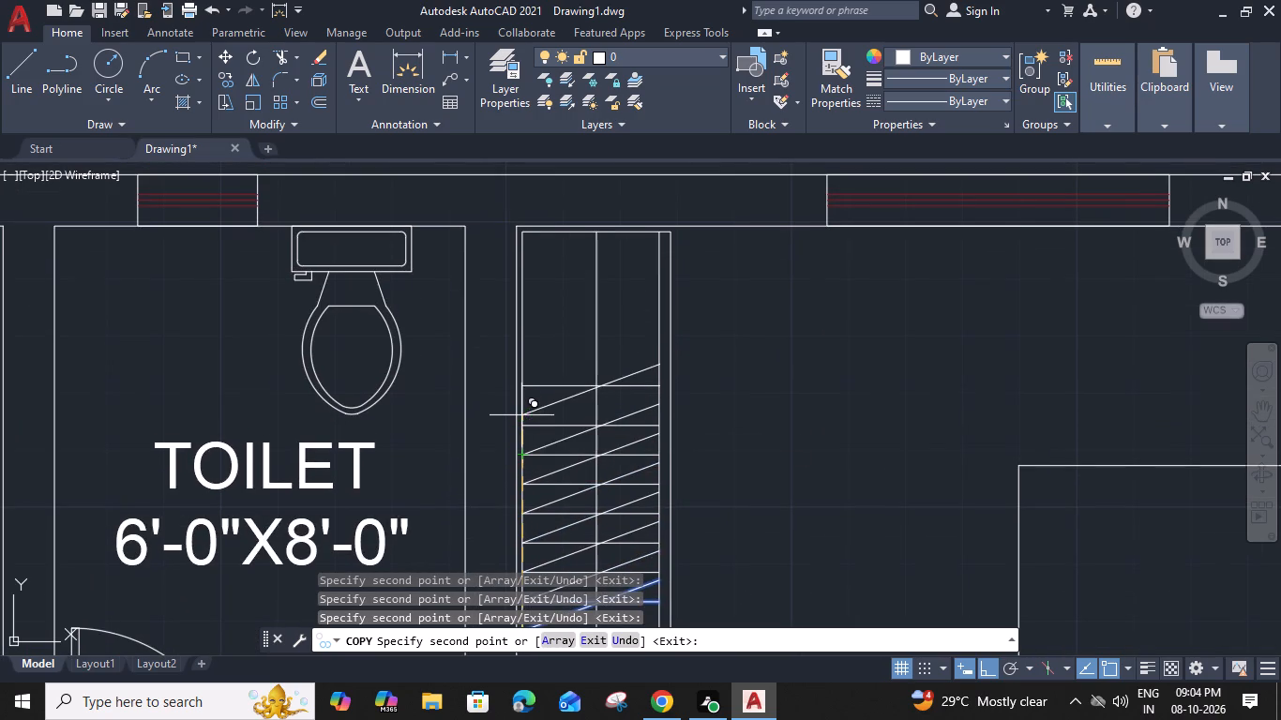
pyautogui.click(520, 425)
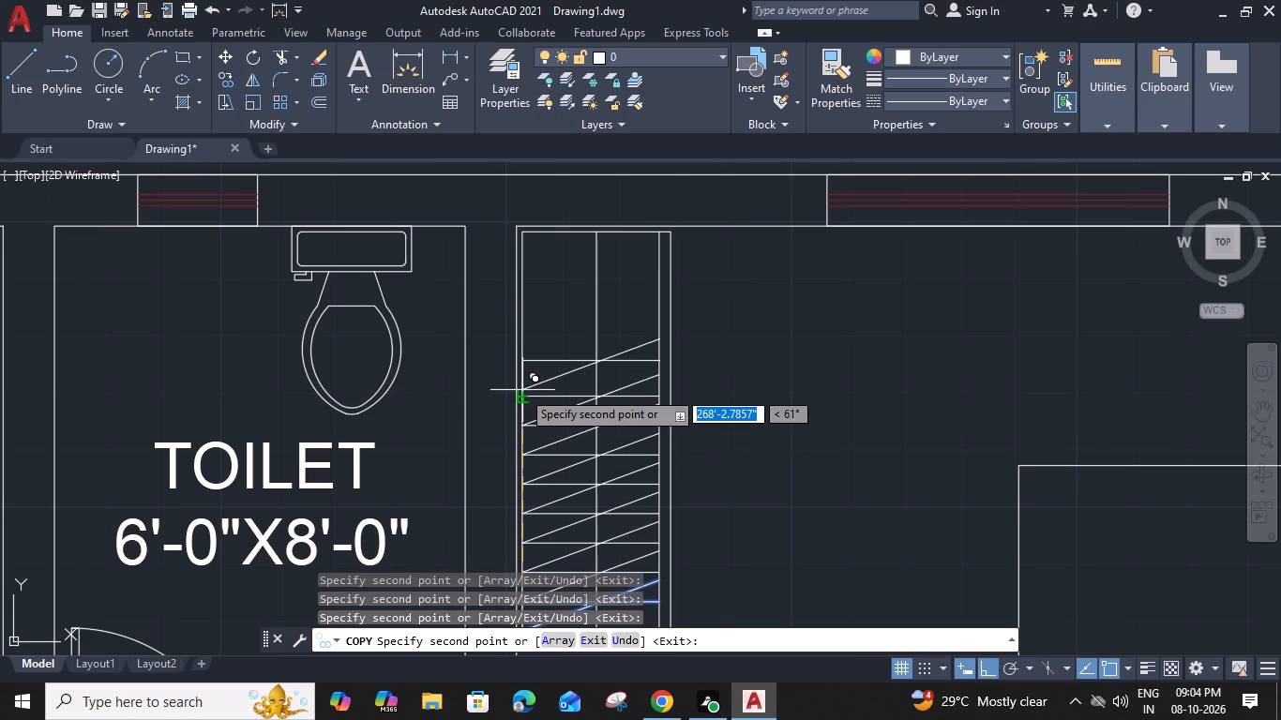
pyautogui.click(521, 401)
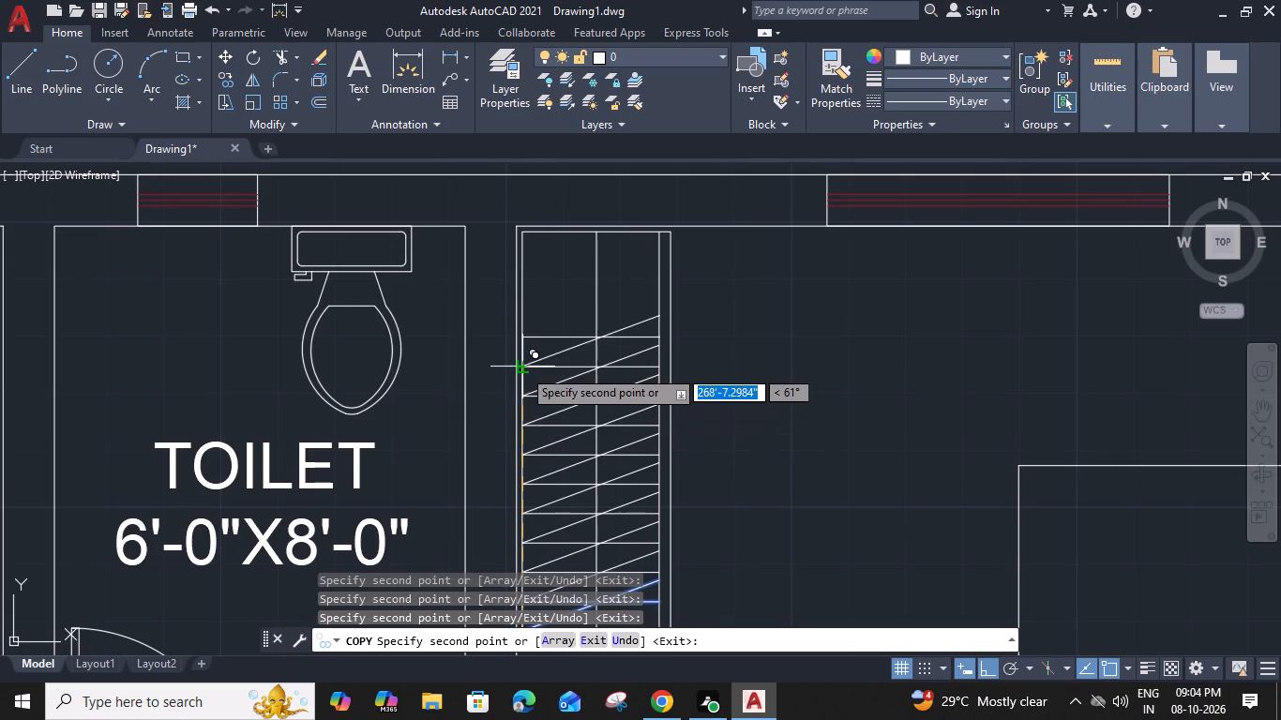
pyautogui.click(522, 368)
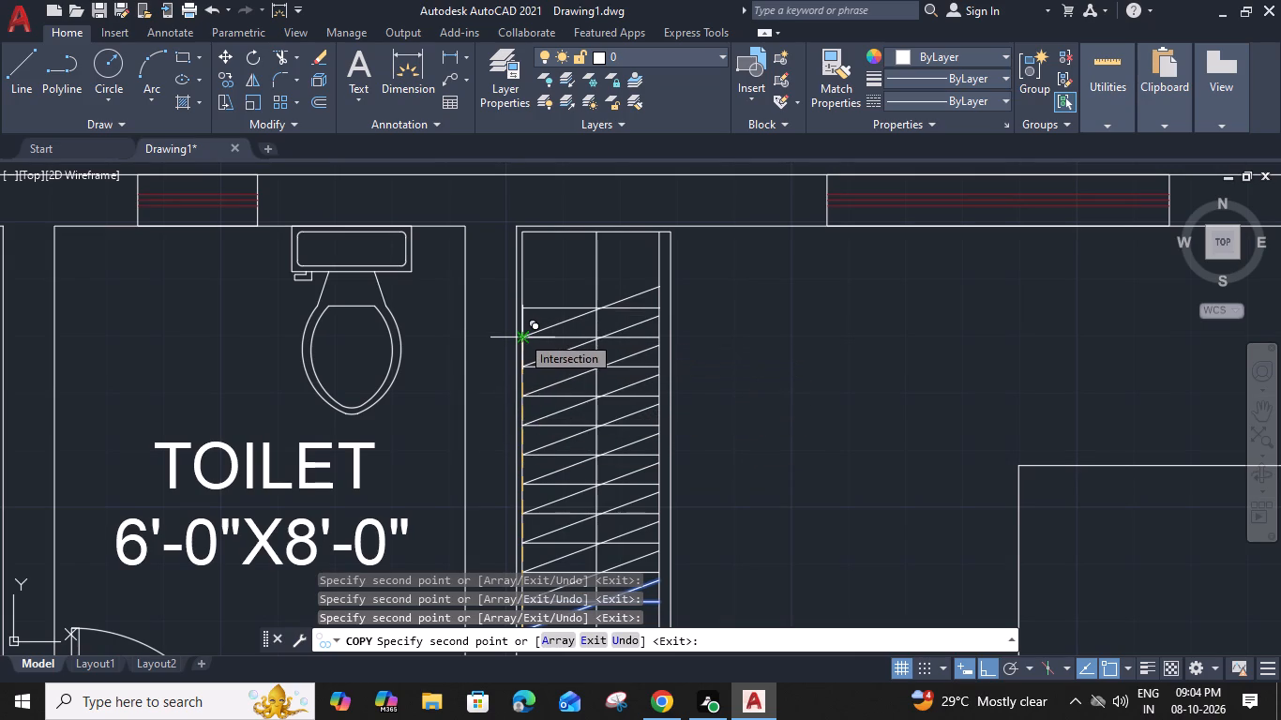
pyautogui.click(521, 335)
pyautogui.click(525, 307)
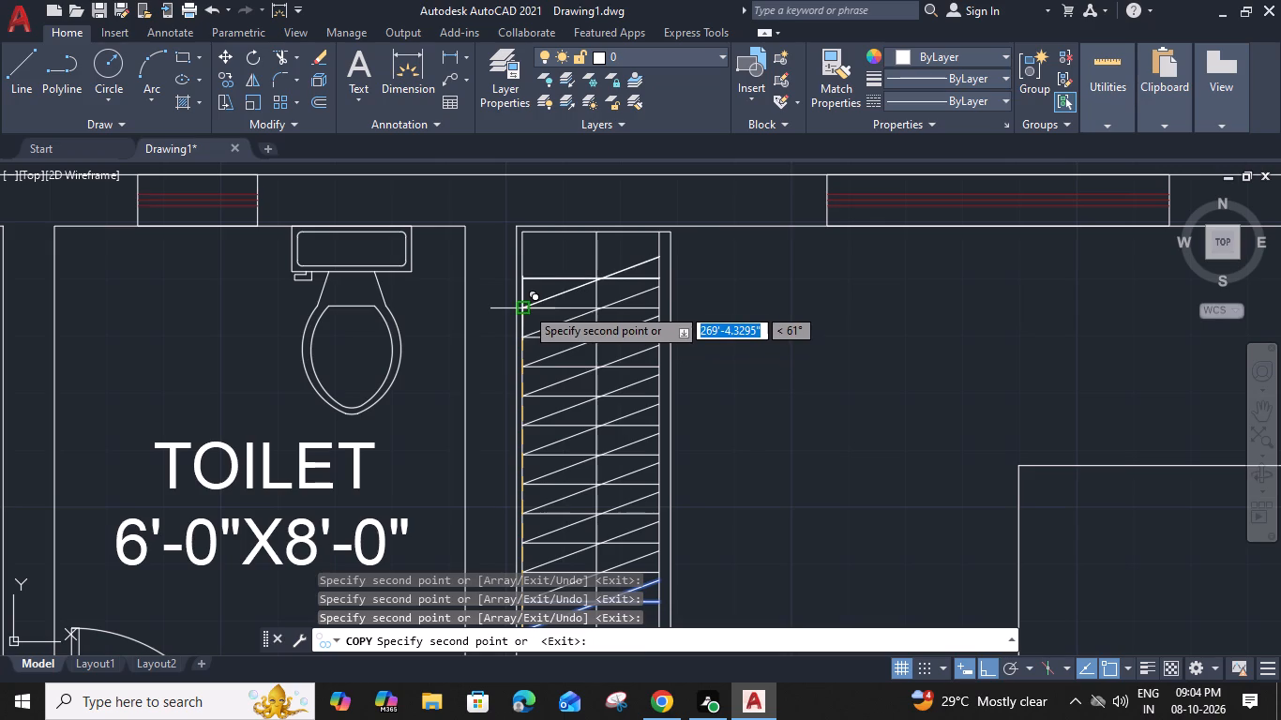
pyautogui.click(523, 277)
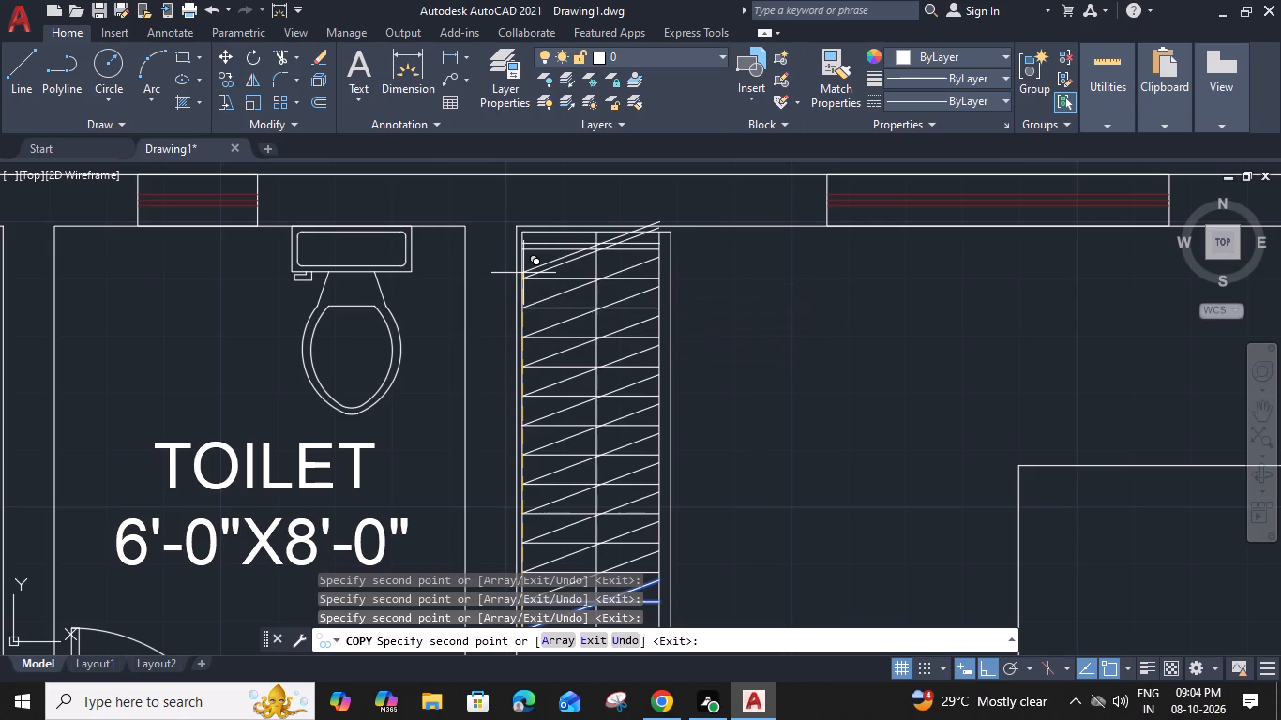
pyautogui.click(523, 251)
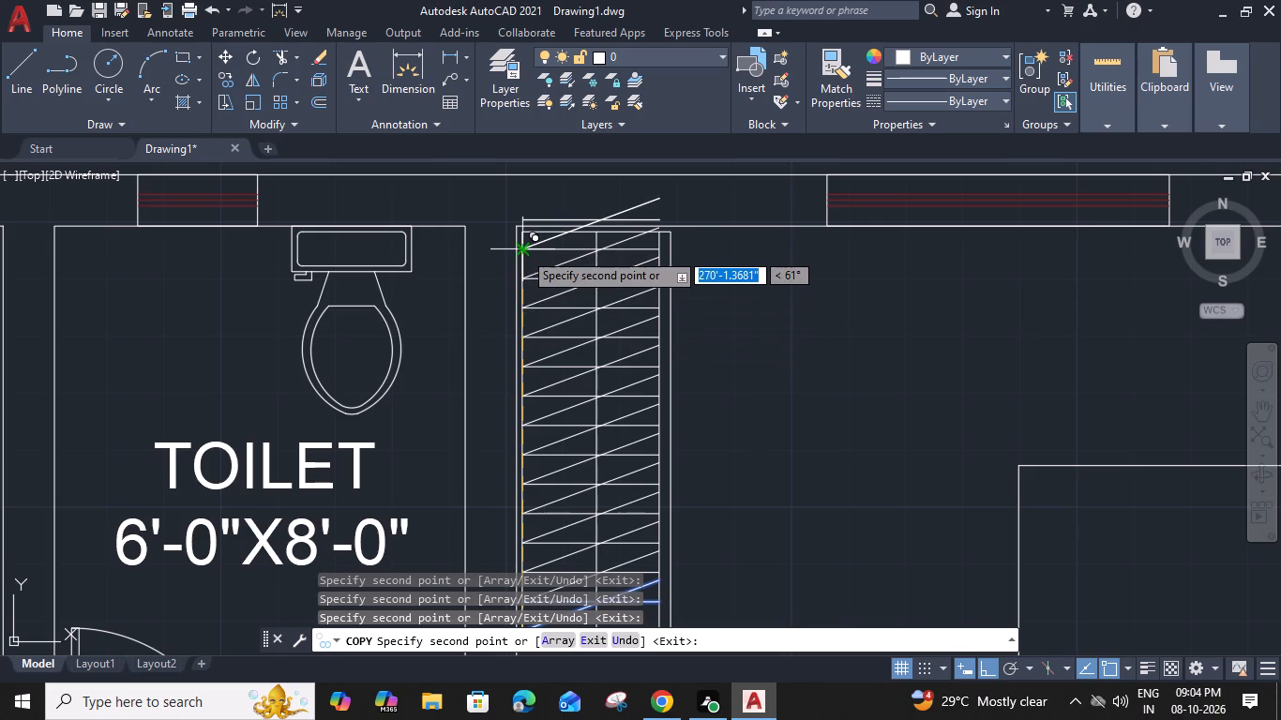
pyautogui.press('Escape')
# Trim the two uppermost diagonal lines where they extend past the wardrobe's top edge.
pyautogui.moveTo(758, 305); pyautogui.dragTo(769, 464, button='middle')
pyautogui.press('t')
pyautogui.press('r')
pyautogui.press('space')
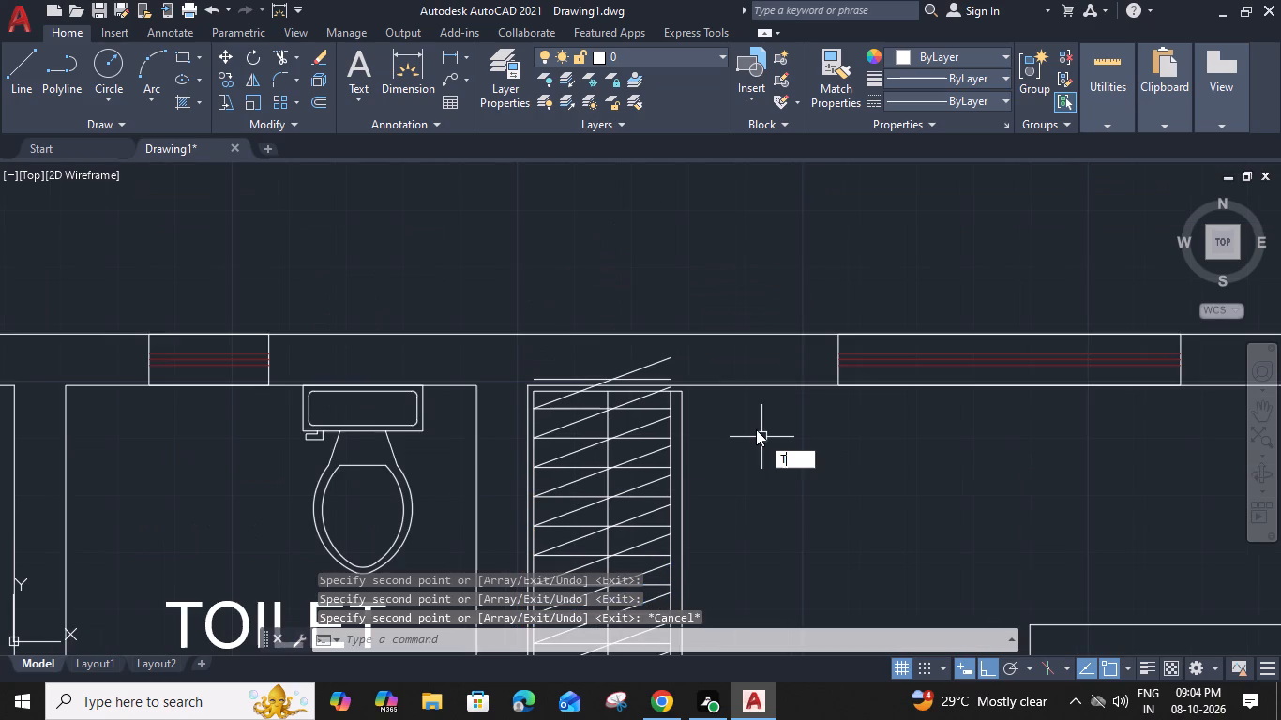
pyautogui.scroll(4, 689, 374)
pyautogui.click(614, 438)
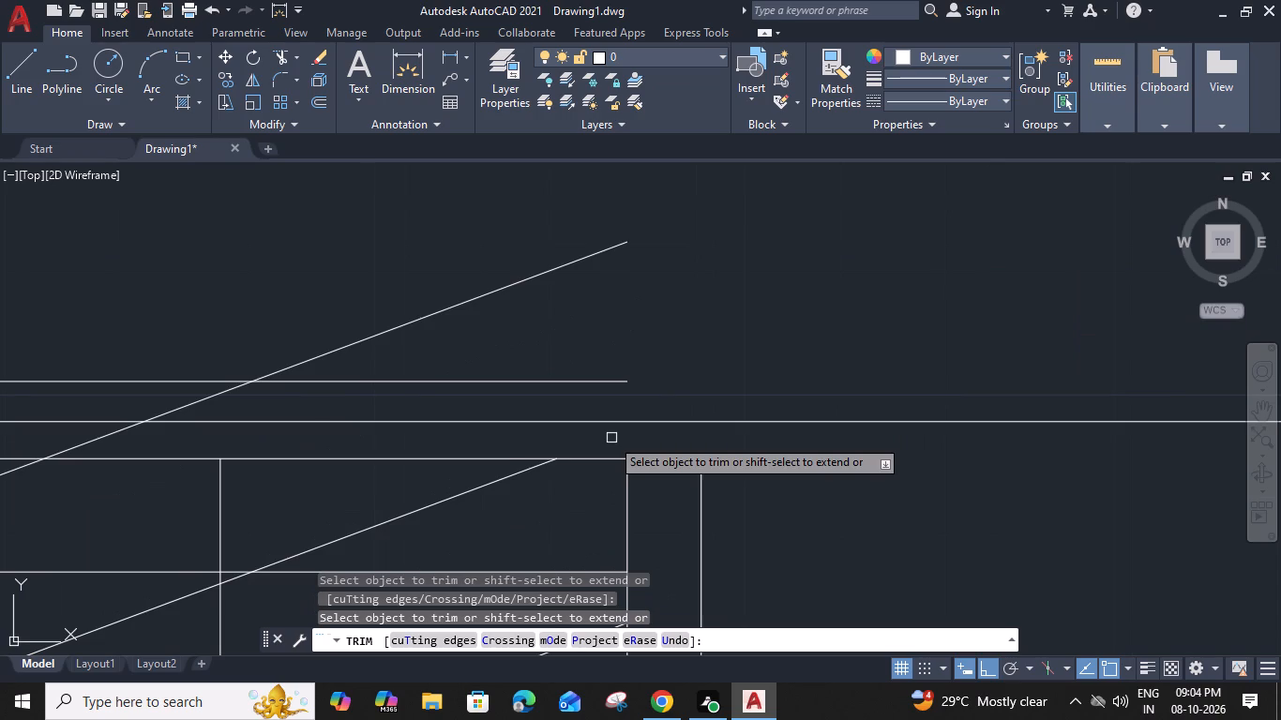
pyautogui.scroll(-2, 507, 425)
pyautogui.scroll(1, 352, 429)
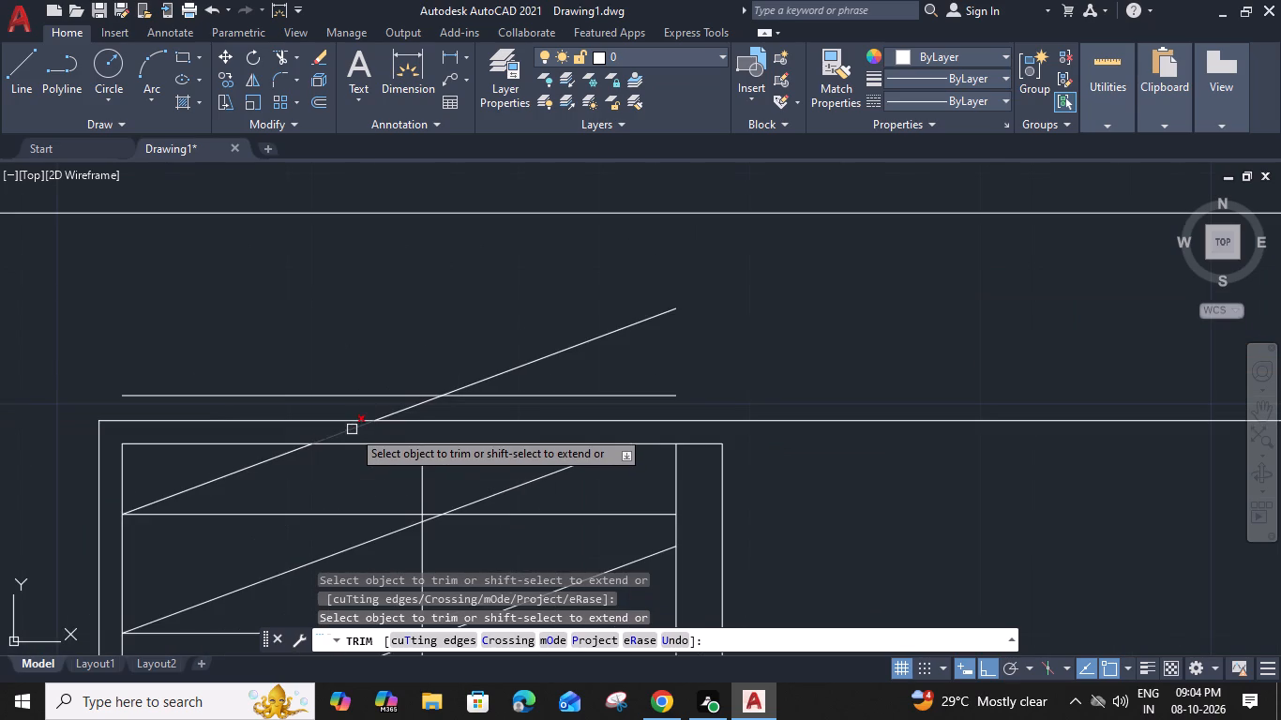
pyautogui.click(352, 429)
pyautogui.press('Escape')
# Erase the leftover diagonal and horizontal line pieces above the wardrobe's top edge.
pyautogui.click(458, 353)
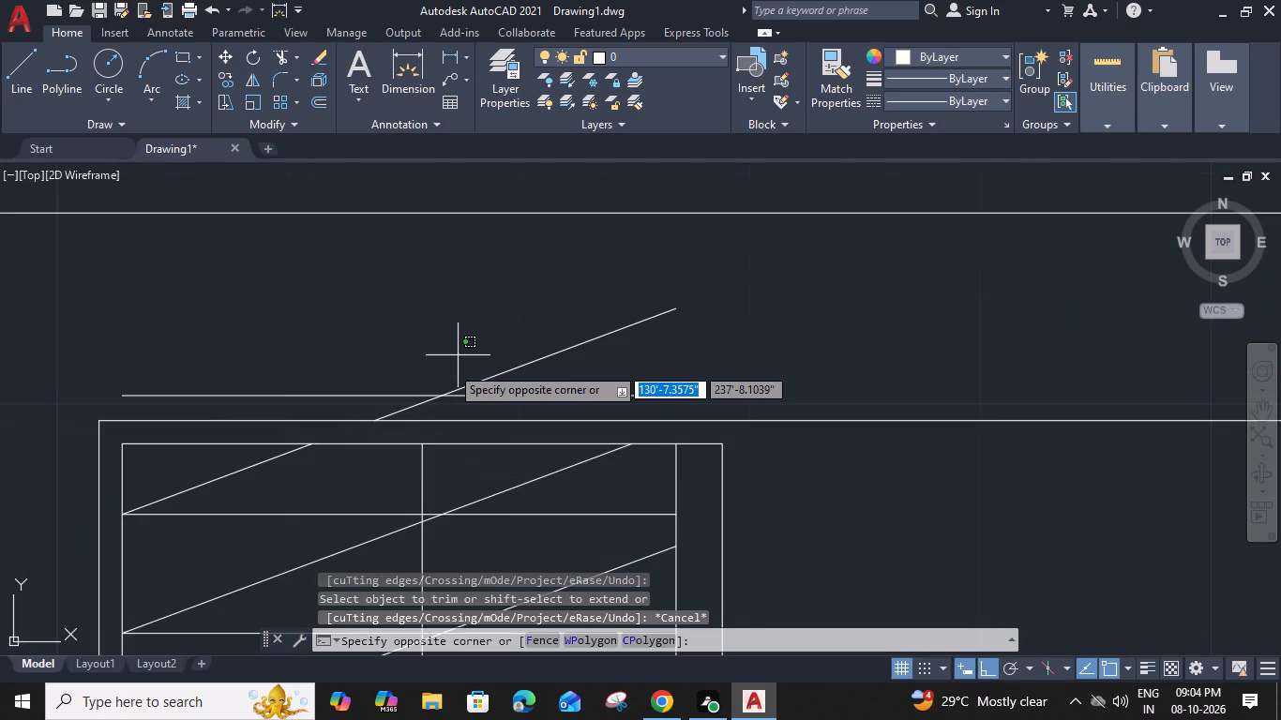
pyautogui.click(430, 407)
pyautogui.press('Delete')
# Copy a small plant from the lawn's bottom row to the upper end of the partition between Family Lounge and Lounge/Study.
pyautogui.scroll(-3, 430, 410)
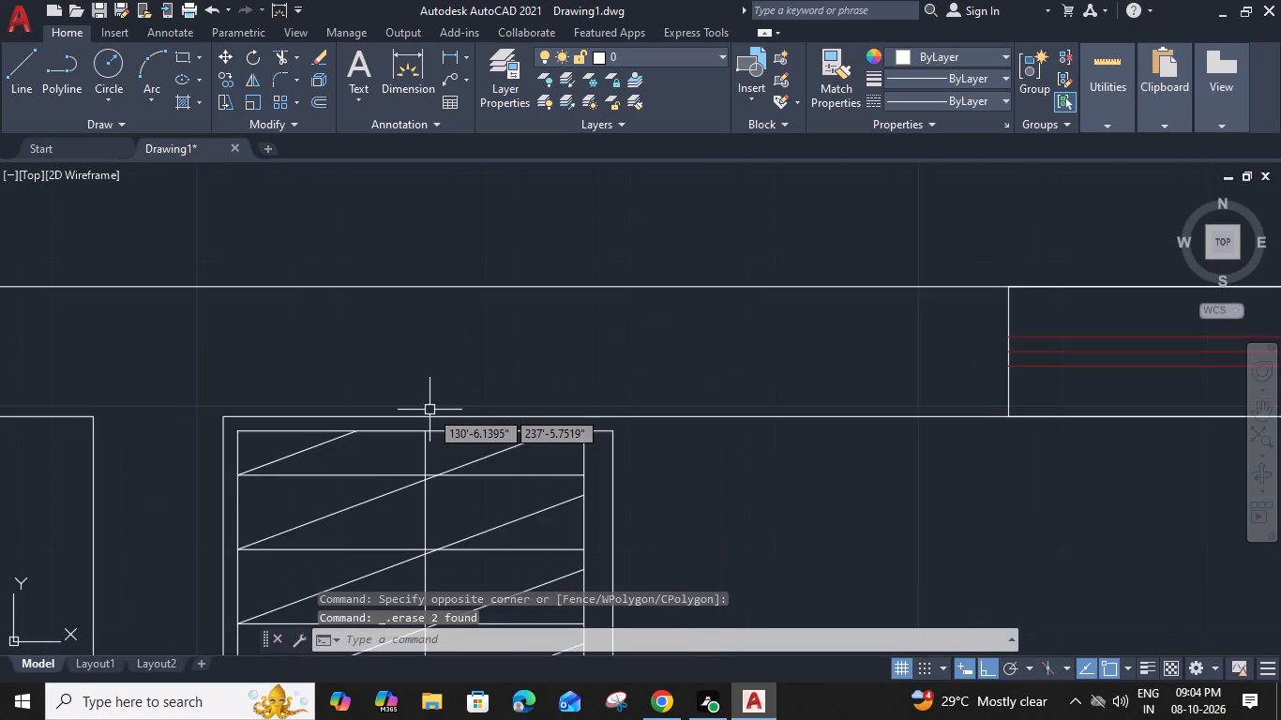
pyautogui.scroll(-2, 570, 543)
pyautogui.moveTo(575, 514); pyautogui.dragTo(625, 286, button='middle')
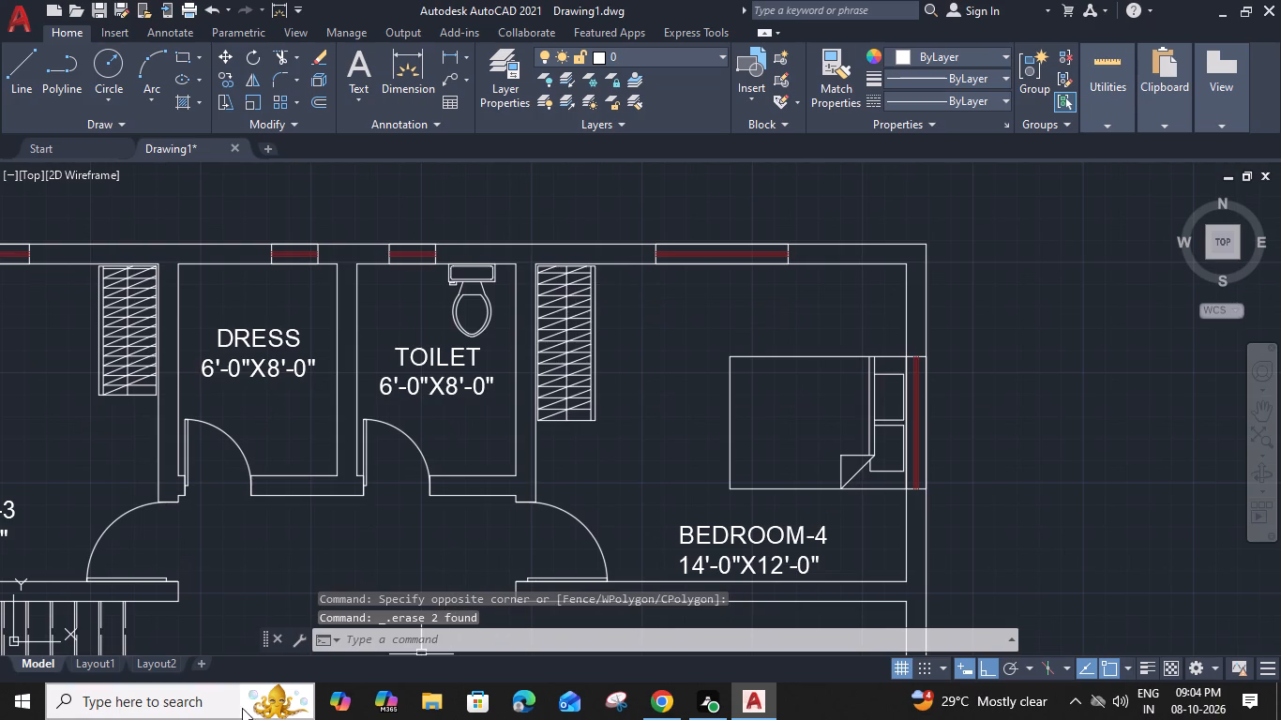
pyautogui.scroll(-1, 502, 432)
pyautogui.moveTo(530, 420); pyautogui.dragTo(621, 366, button='middle')
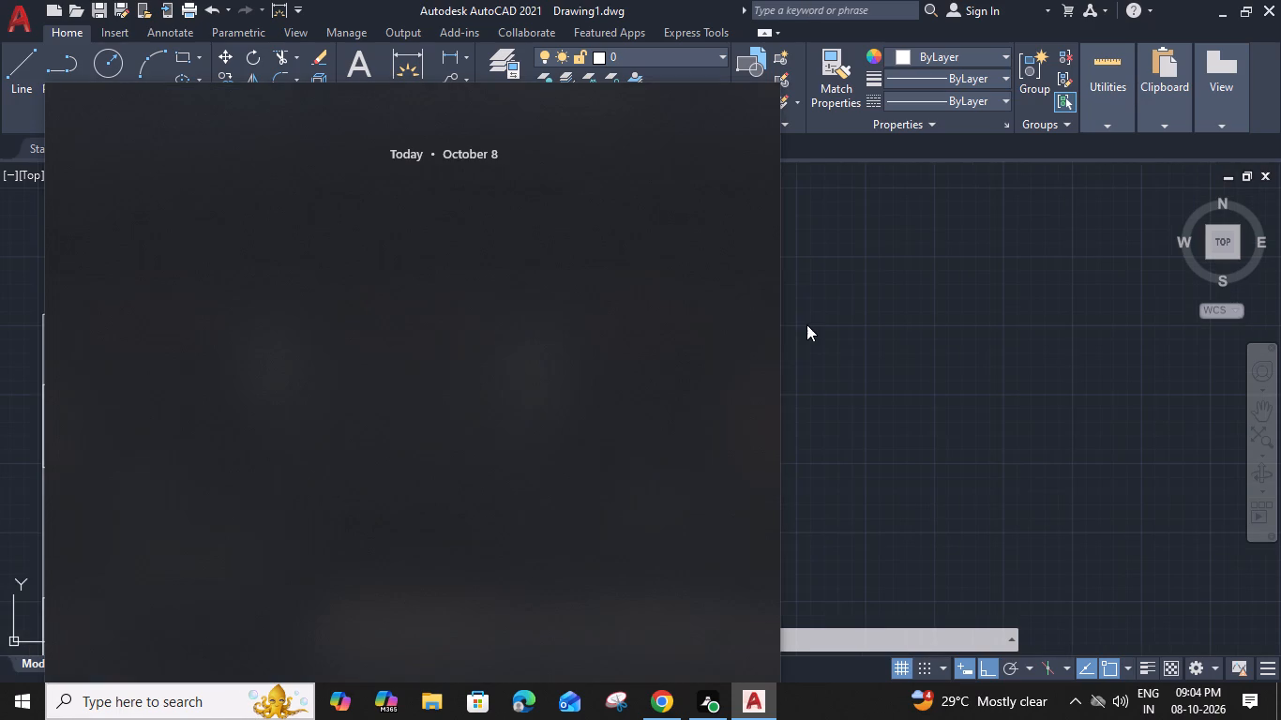
pyautogui.click(945, 348)
pyautogui.moveTo(868, 386); pyautogui.dragTo(1083, 247, button='middle')
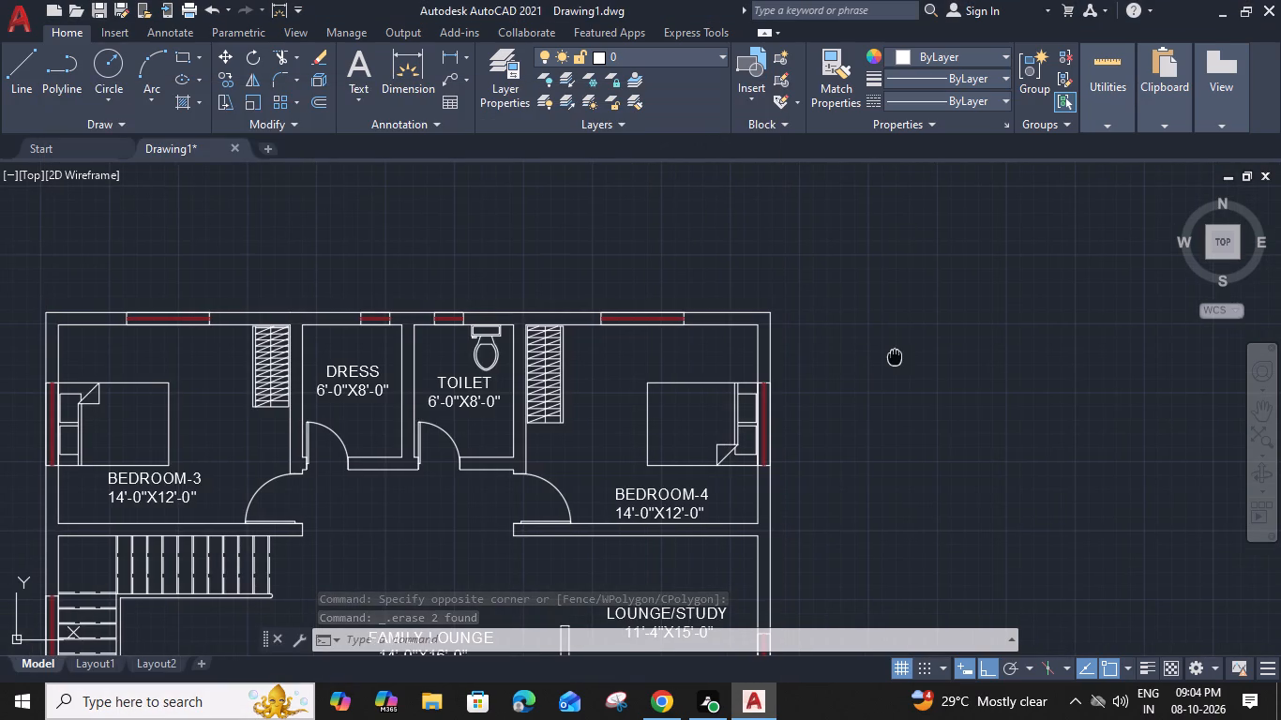
pyautogui.scroll(-1, 864, 366)
pyautogui.moveTo(801, 415); pyautogui.dragTo(784, 271, button='middle')
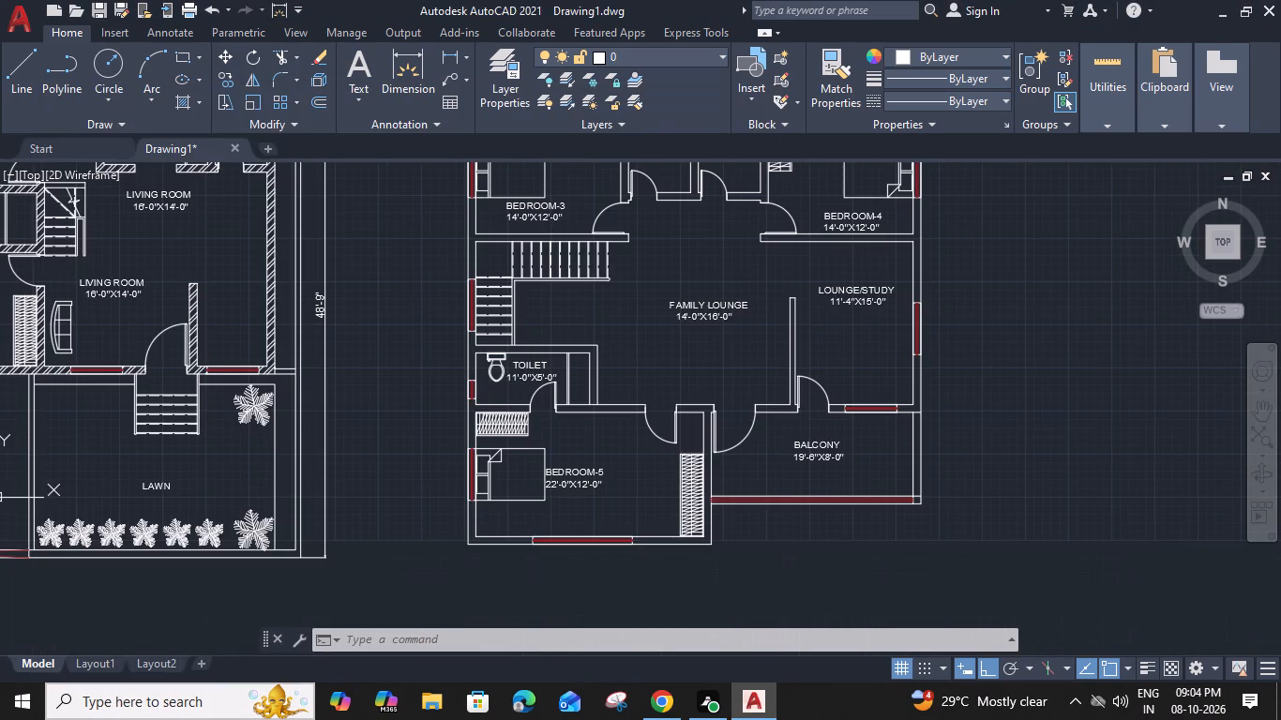
pyautogui.moveTo(784, 271); pyautogui.dragTo(781, 311, button='middle')
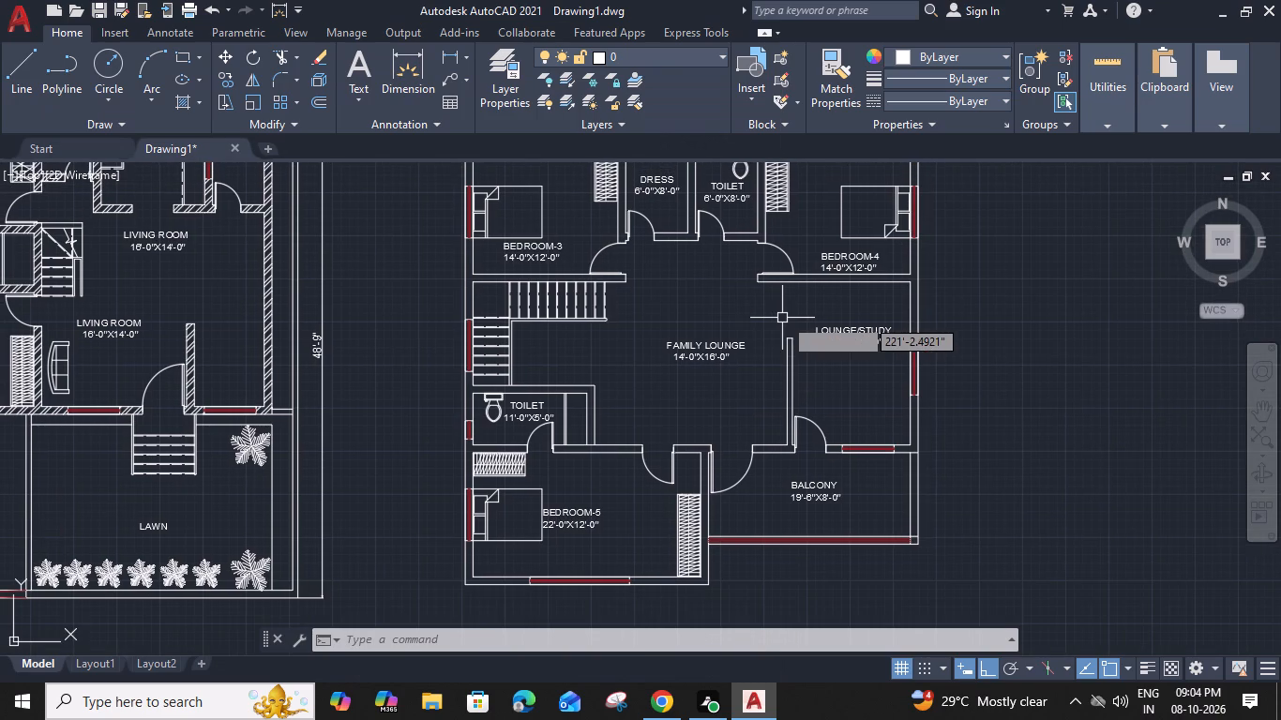
pyautogui.click(179, 572)
pyautogui.write('CO')
pyautogui.press('space')
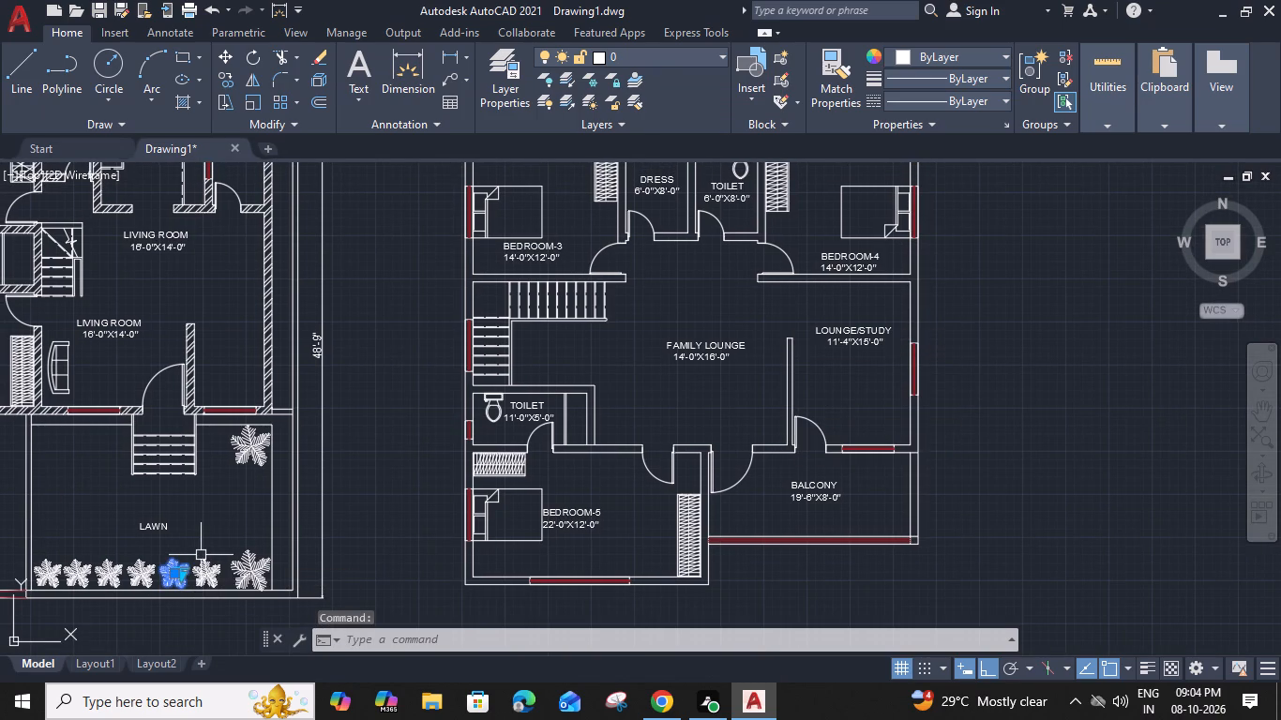
pyautogui.scroll(2, 173, 592)
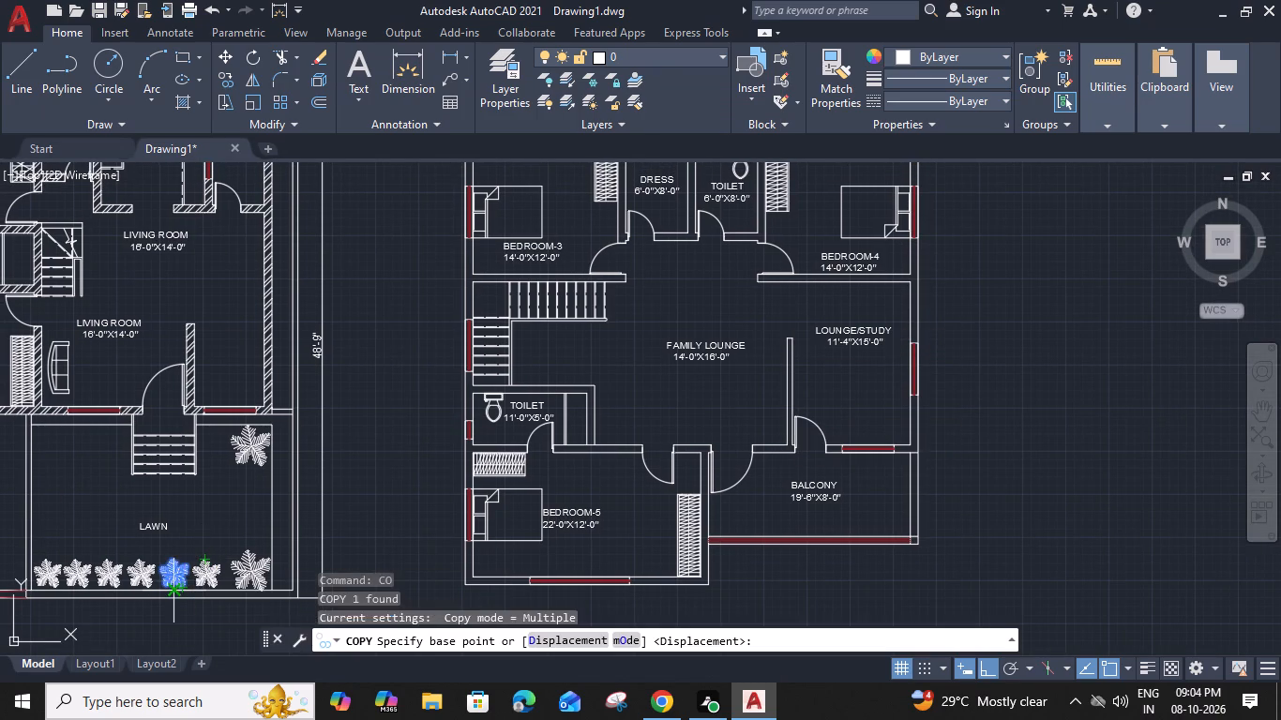
pyautogui.scroll(1, 173, 592)
pyautogui.click(173, 589)
pyautogui.scroll(-3, 173, 589)
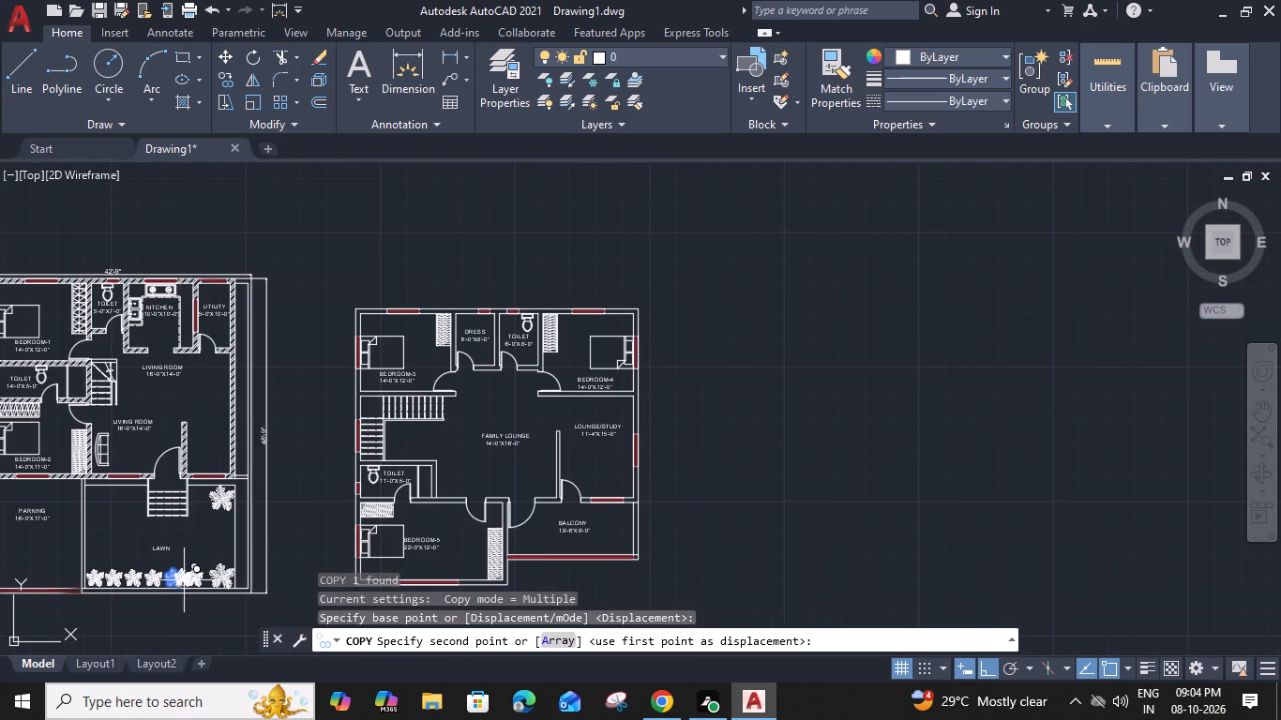
pyautogui.scroll(3, 573, 433)
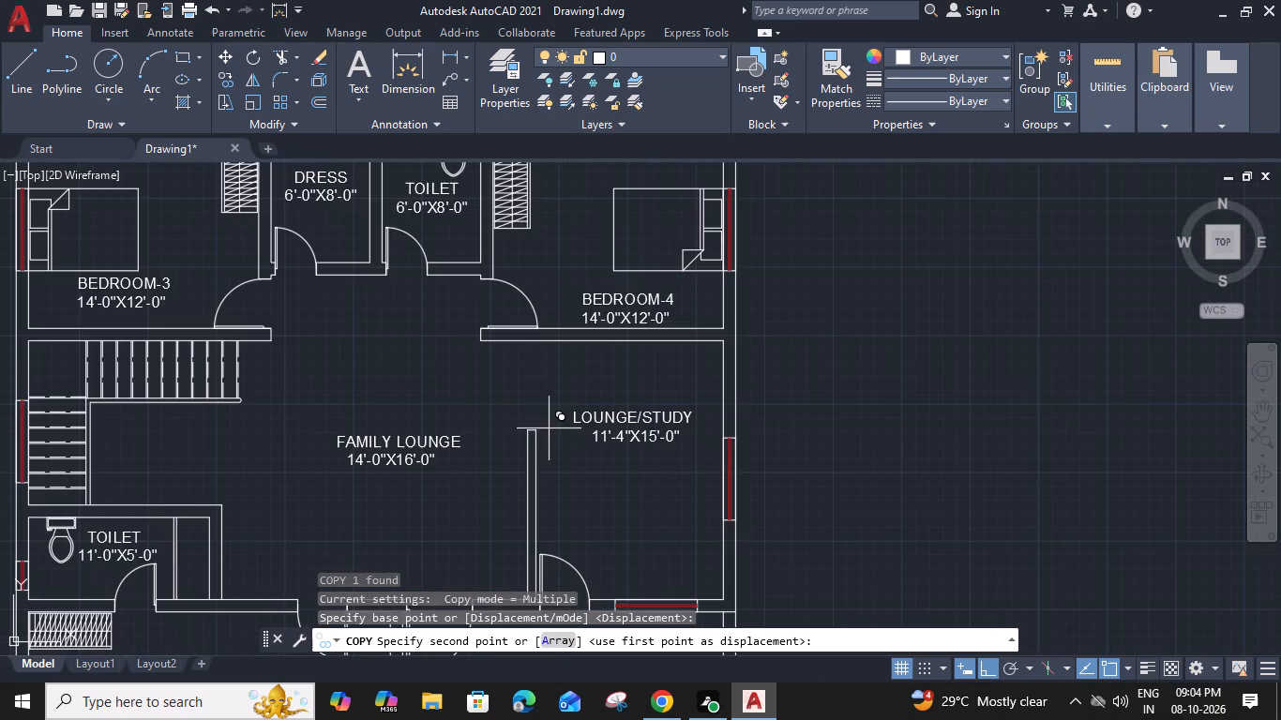
pyautogui.click(534, 427)
pyautogui.press('Escape')
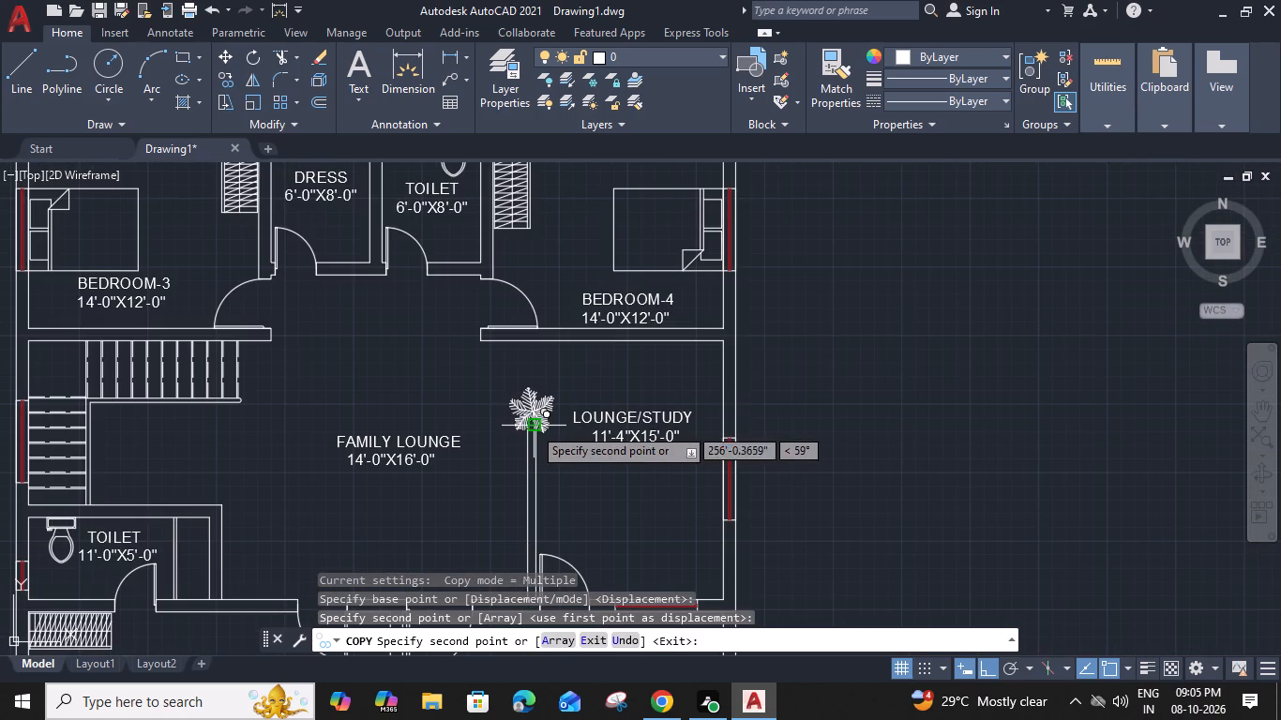
# Move the plant from the upper end of the lounge partition straight up to just below Bedroom-4's lower wall.
pyautogui.click(539, 414)
pyautogui.write('M')
pyautogui.press('space')
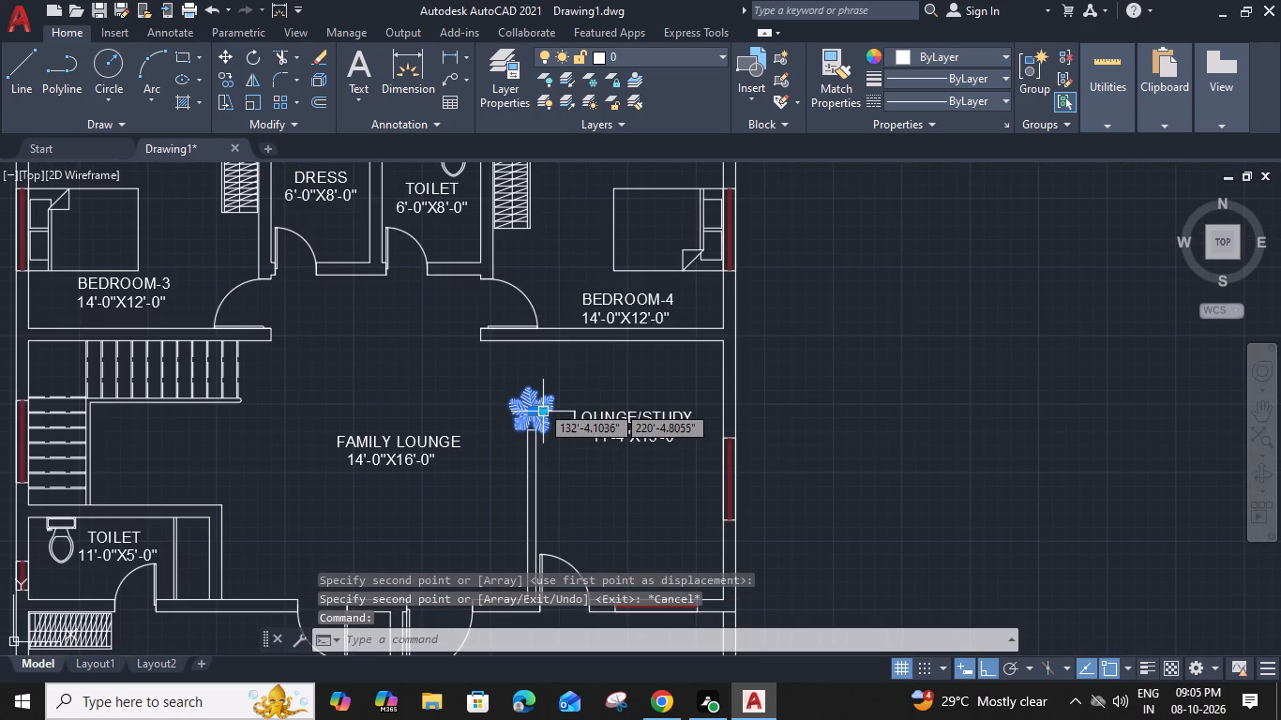
pyautogui.click(528, 388)
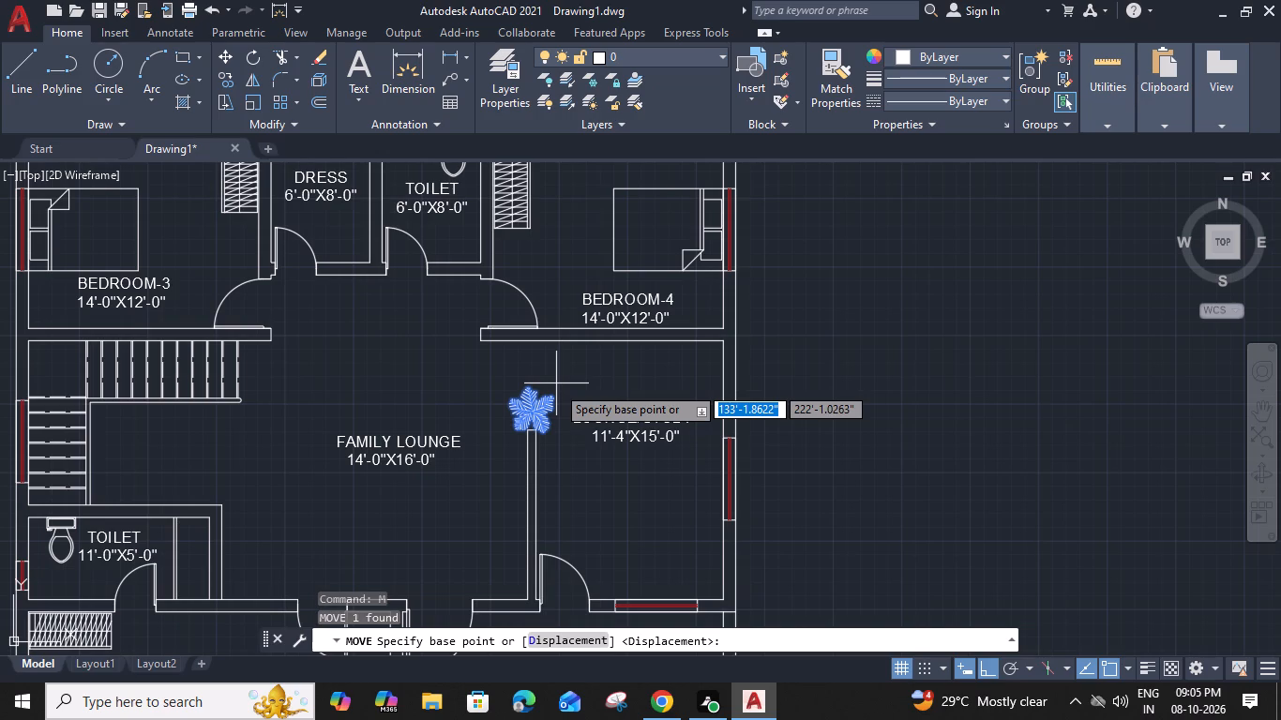
pyautogui.scroll(3, 531, 352)
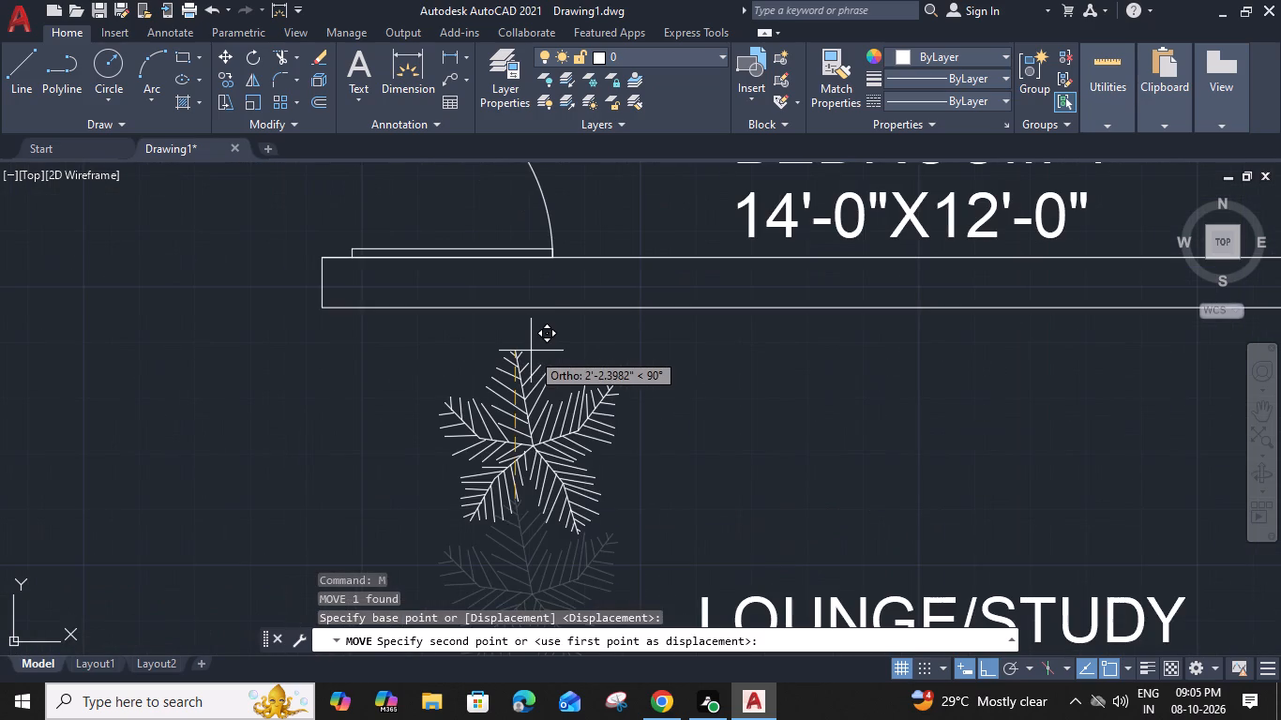
pyautogui.click(530, 322)
# Scale the plant below Bedroom-4's wall down freehand to roughly half its size.
pyautogui.scroll(-2, 588, 370)
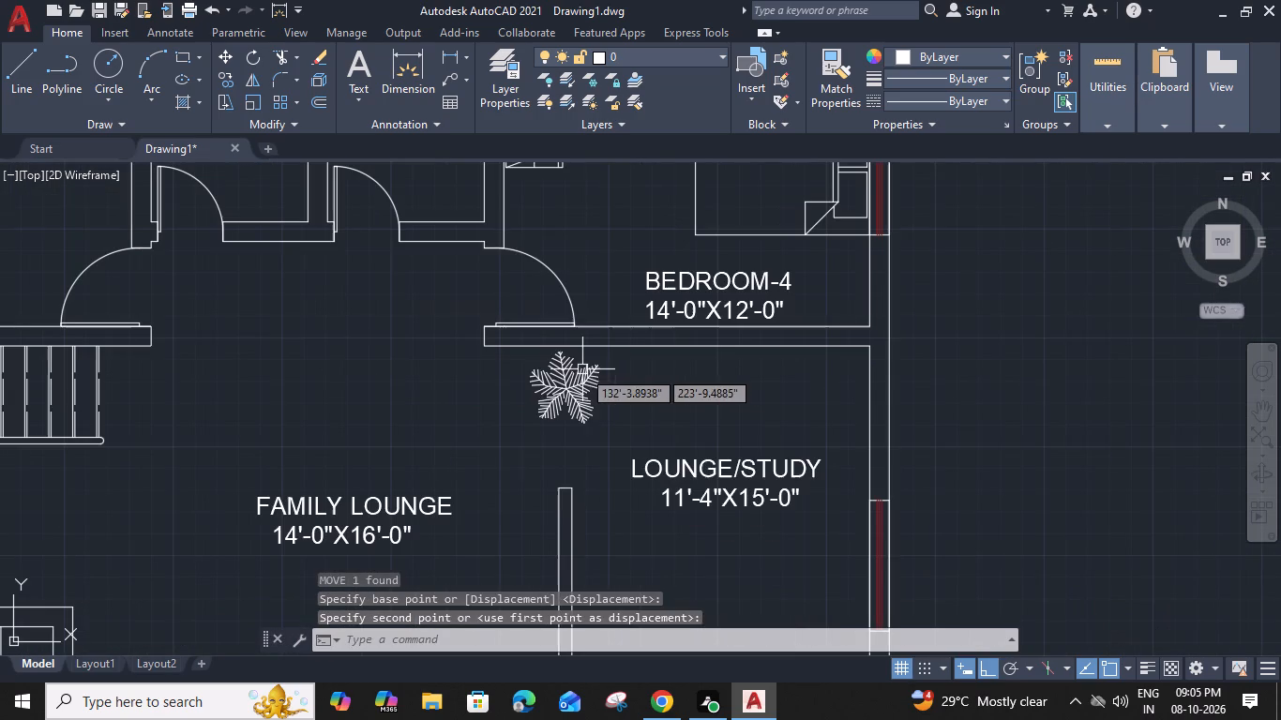
pyautogui.click(582, 369)
pyautogui.write('SC')
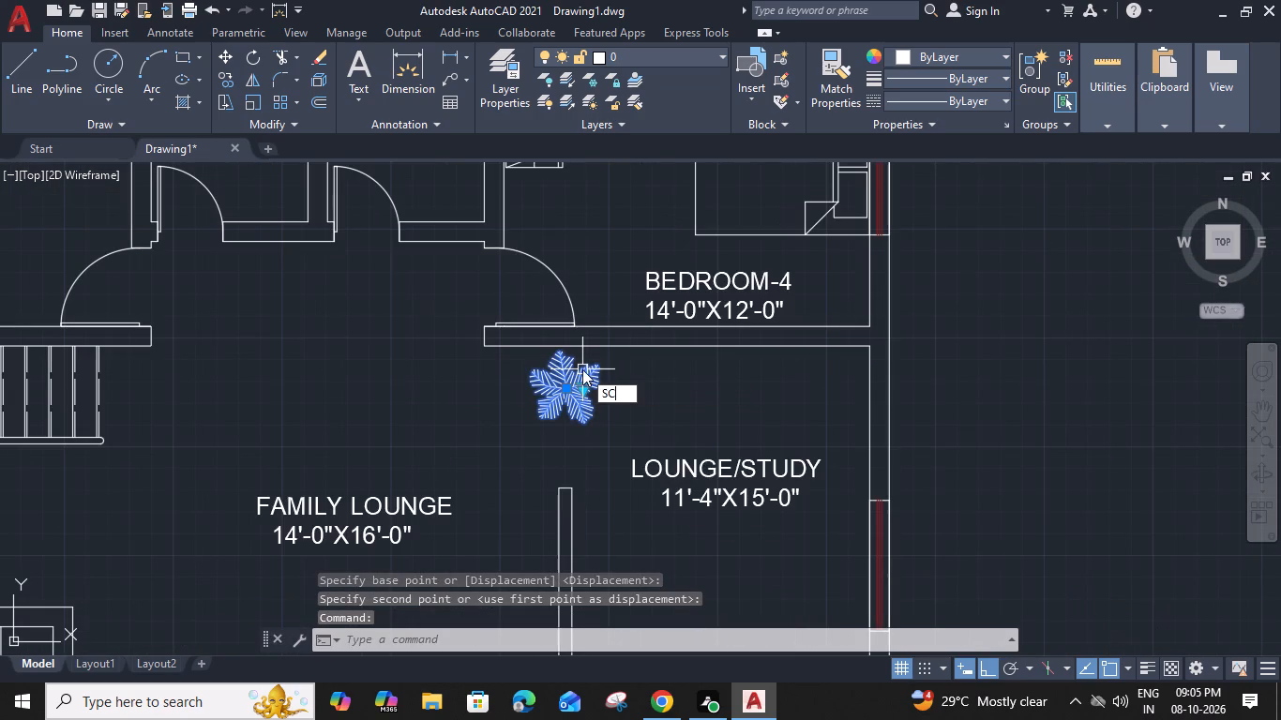
pyautogui.press('space')
pyautogui.click(582, 369)
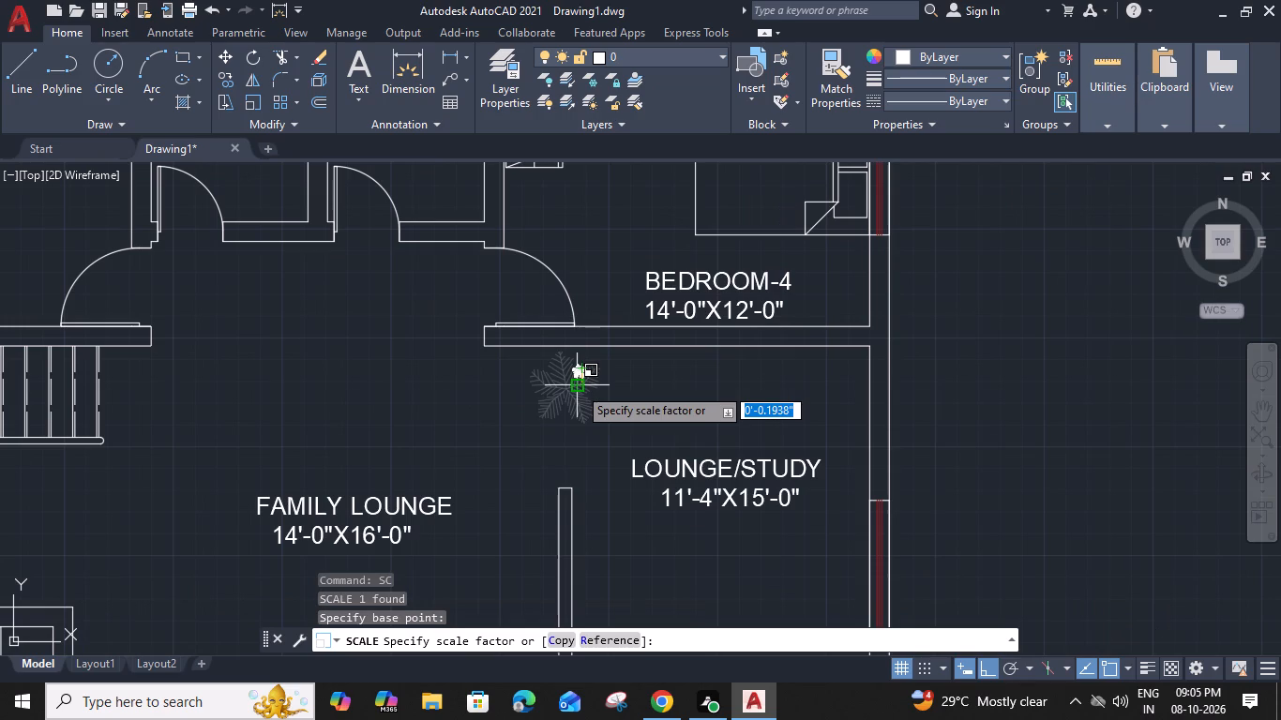
pyautogui.scroll(3, 576, 398)
pyautogui.click(571, 407)
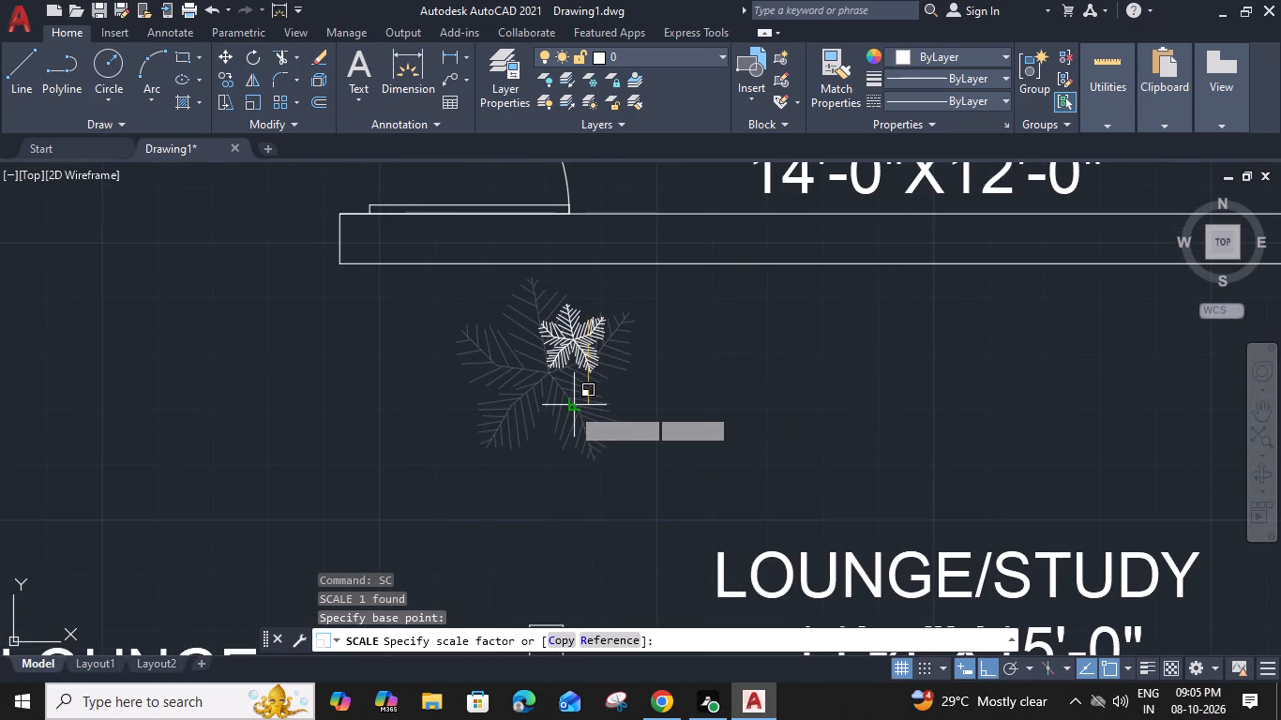
# Move the reduced plant slightly right along Bedroom-4's lower wall and about 4.4" up towards it.
pyautogui.scroll(-1, 581, 374)
pyautogui.click(590, 354)
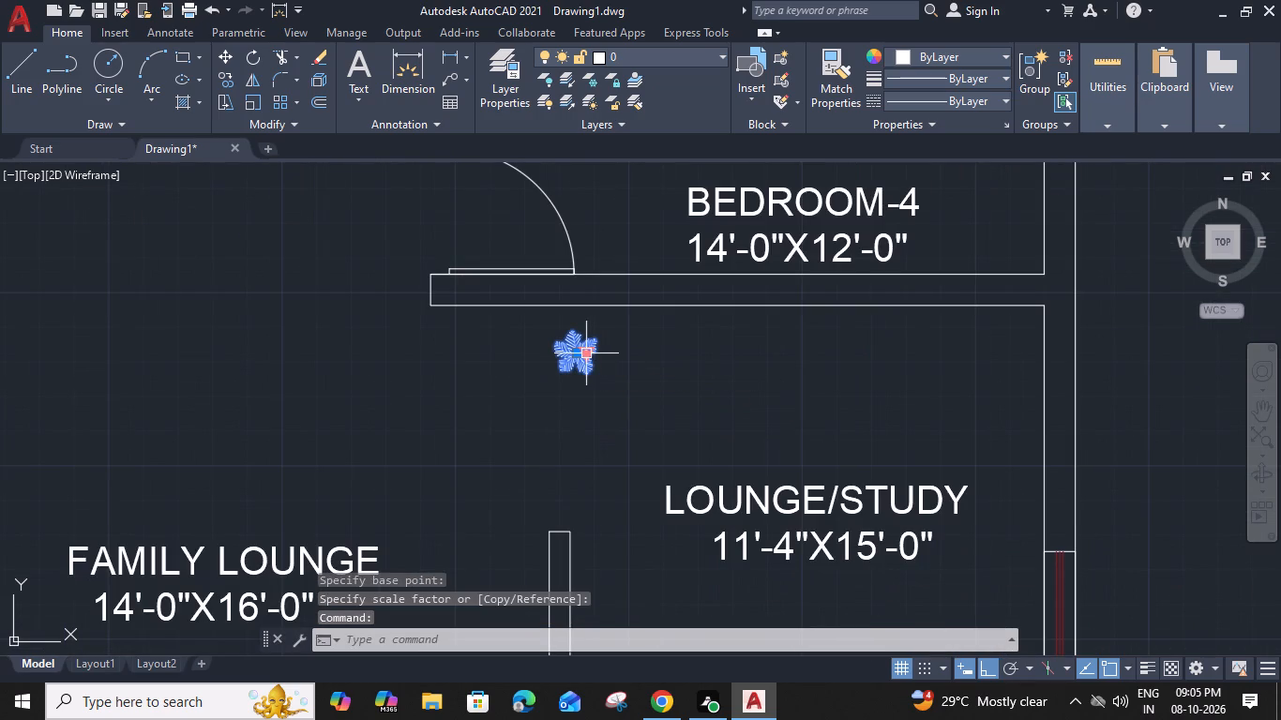
pyautogui.write('M')
pyautogui.press('space')
pyautogui.click(599, 340)
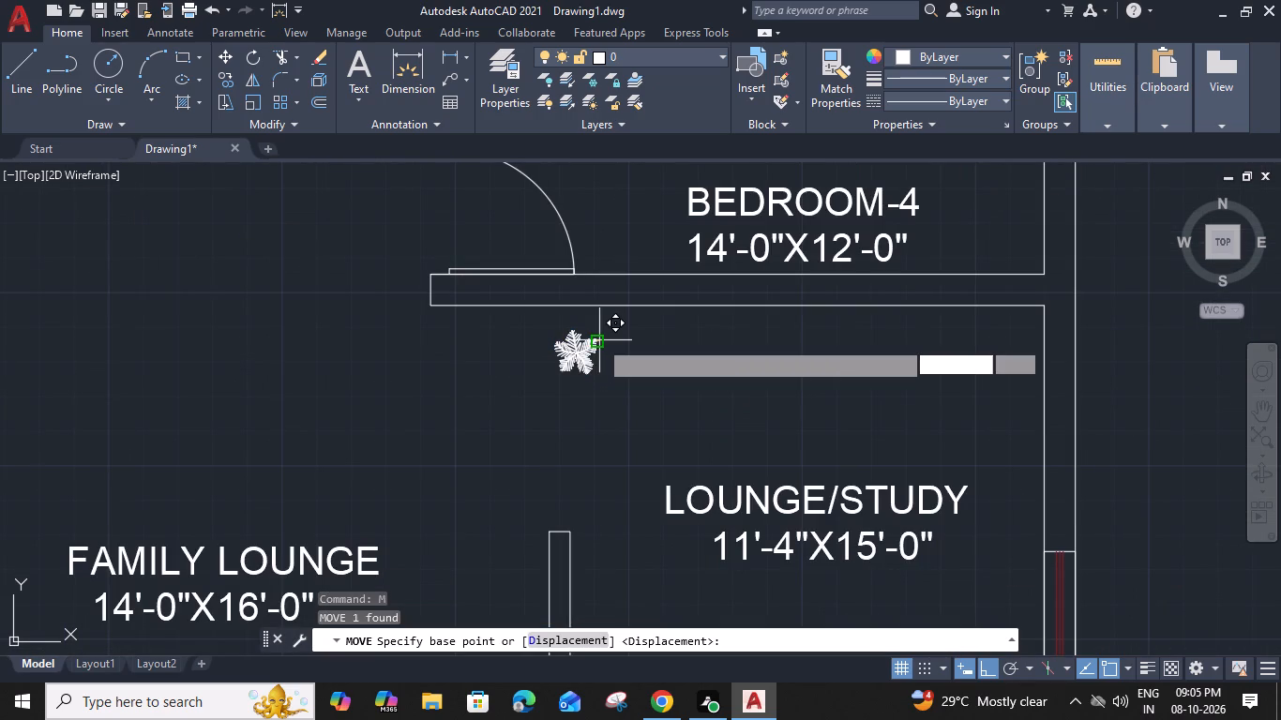
pyautogui.click(640, 335)
pyautogui.scroll(2, 640, 337)
pyautogui.click(630, 349)
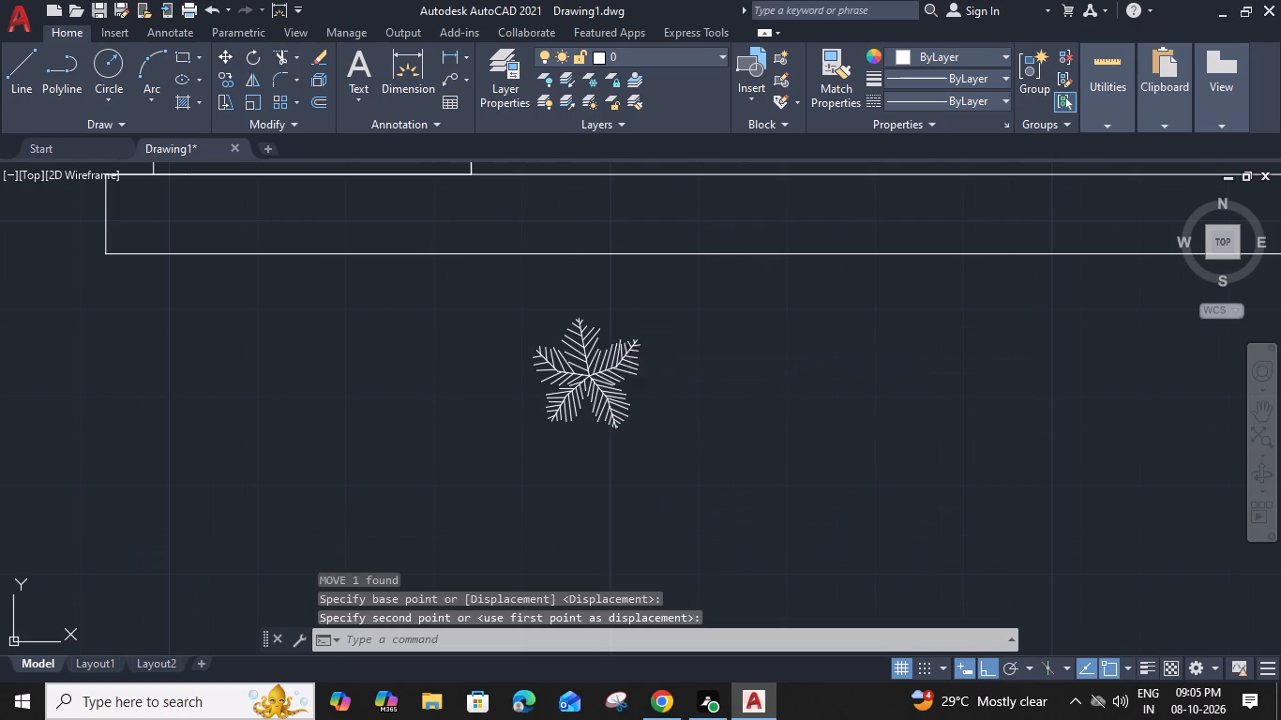
pyautogui.write('M')
pyautogui.press('space')
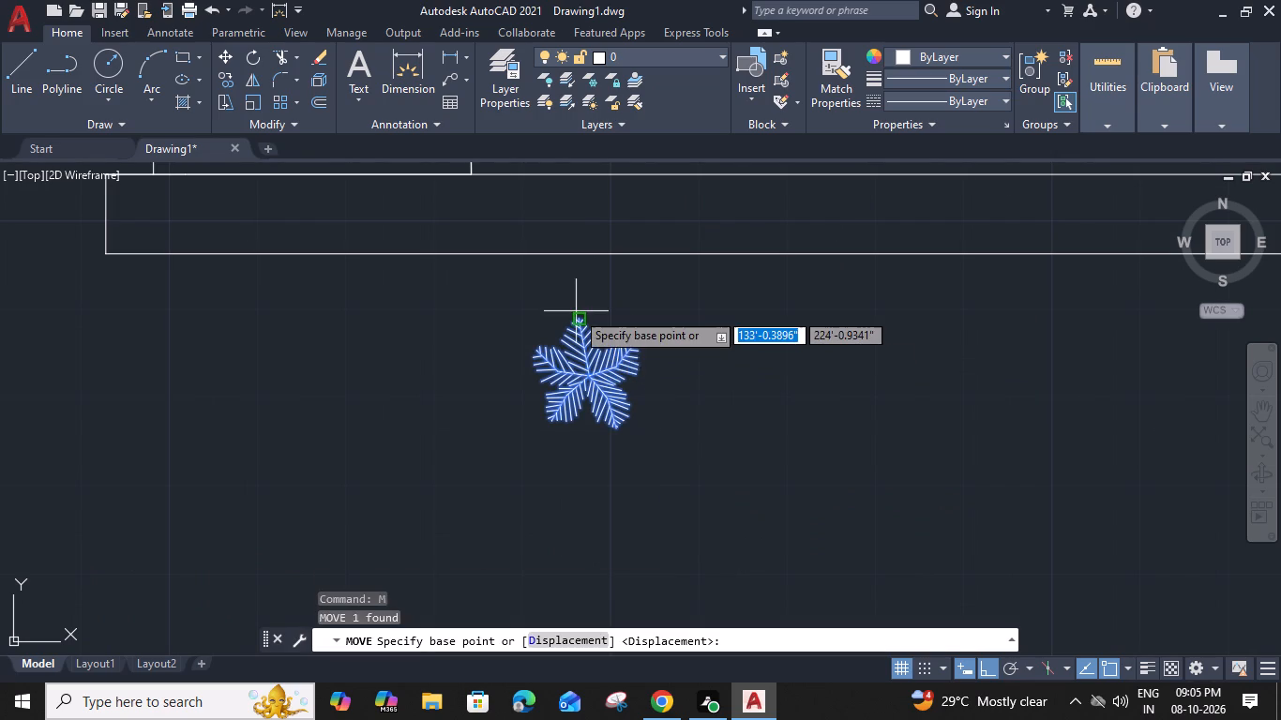
pyautogui.click(582, 317)
pyautogui.click(586, 279)
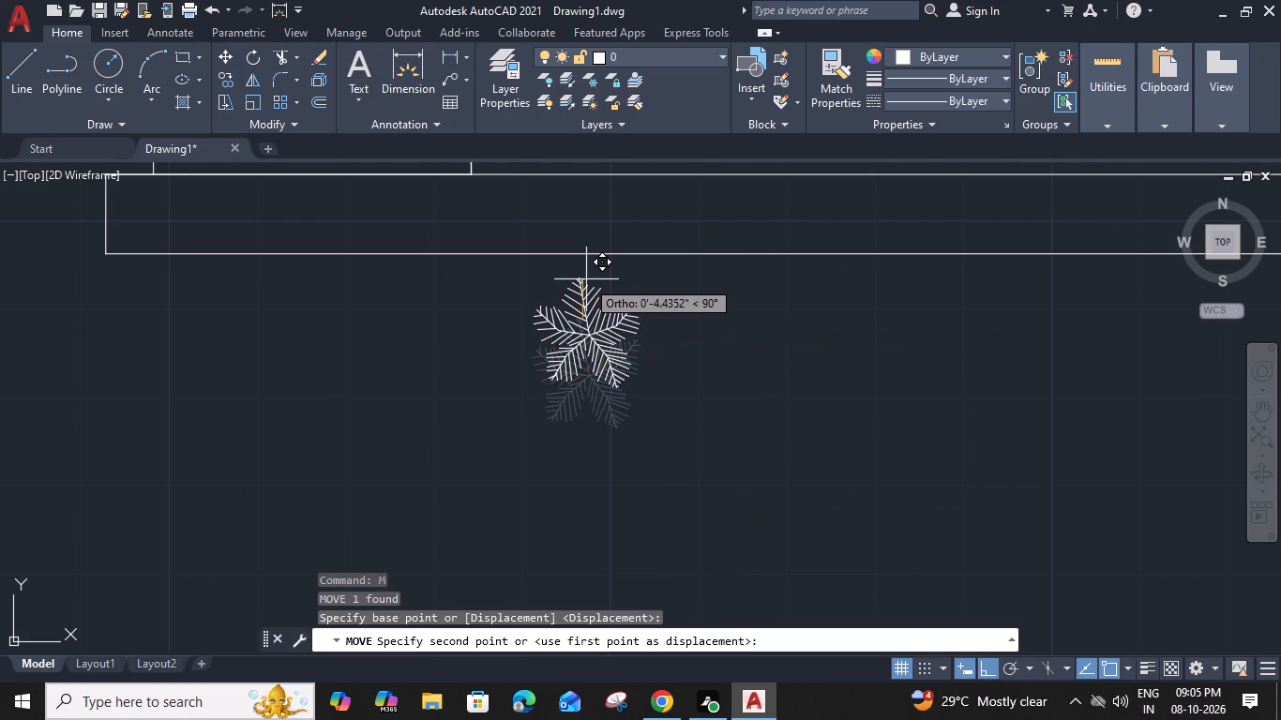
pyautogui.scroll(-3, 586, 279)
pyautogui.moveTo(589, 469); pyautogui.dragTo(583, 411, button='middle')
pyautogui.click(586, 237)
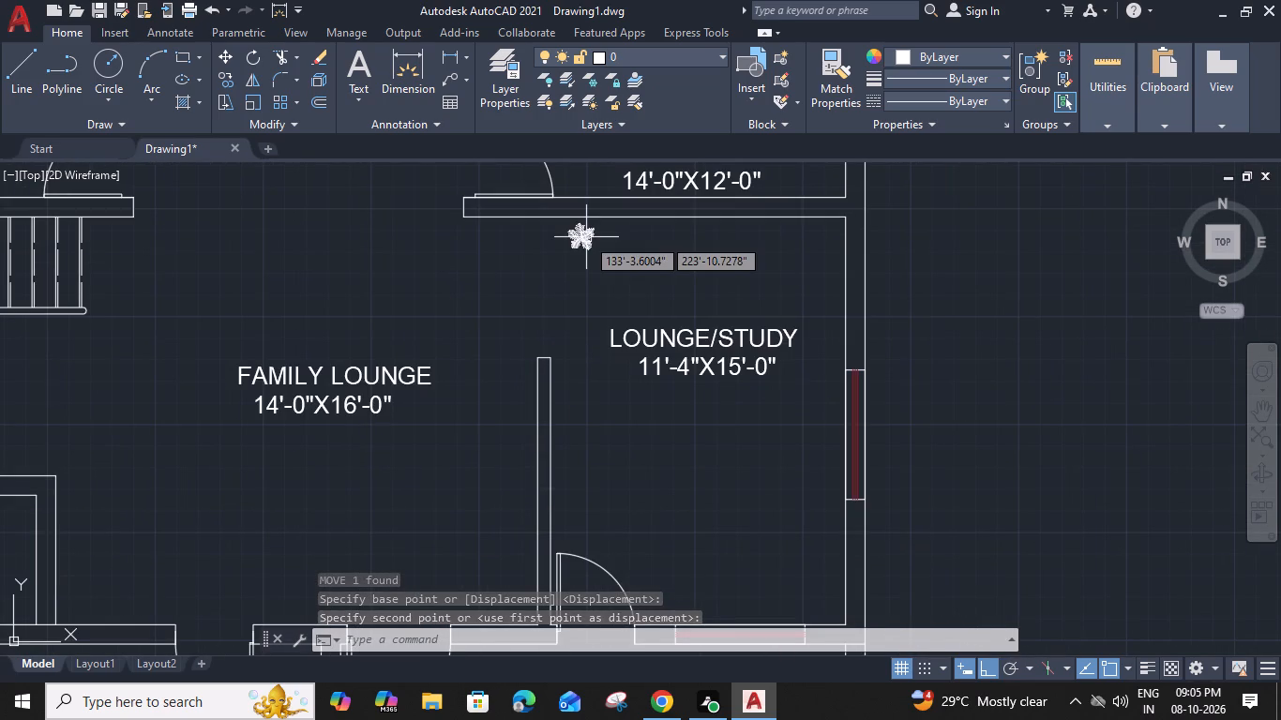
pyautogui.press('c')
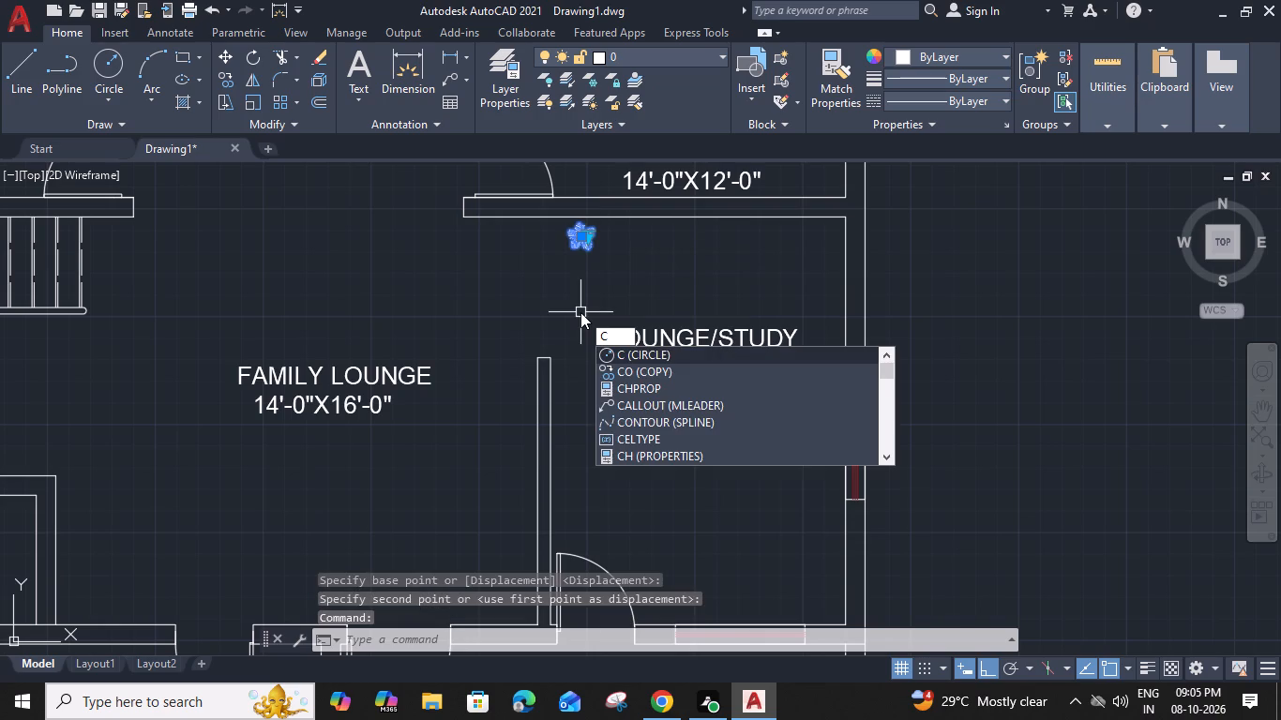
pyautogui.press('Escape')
# Enlarge the plant slightly with Scale, using a base point on the wall's lower edge directly above it.
pyautogui.click(576, 237)
pyautogui.write('SC')
pyautogui.press('space')
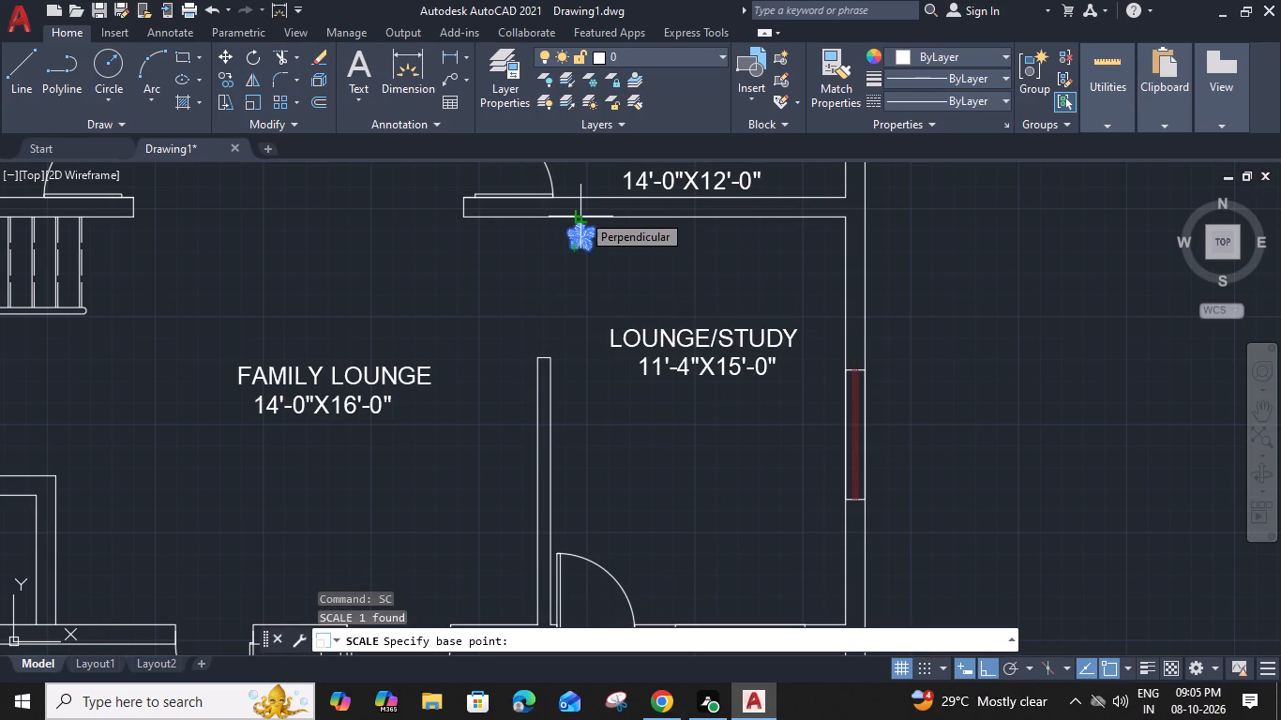
pyautogui.click(581, 213)
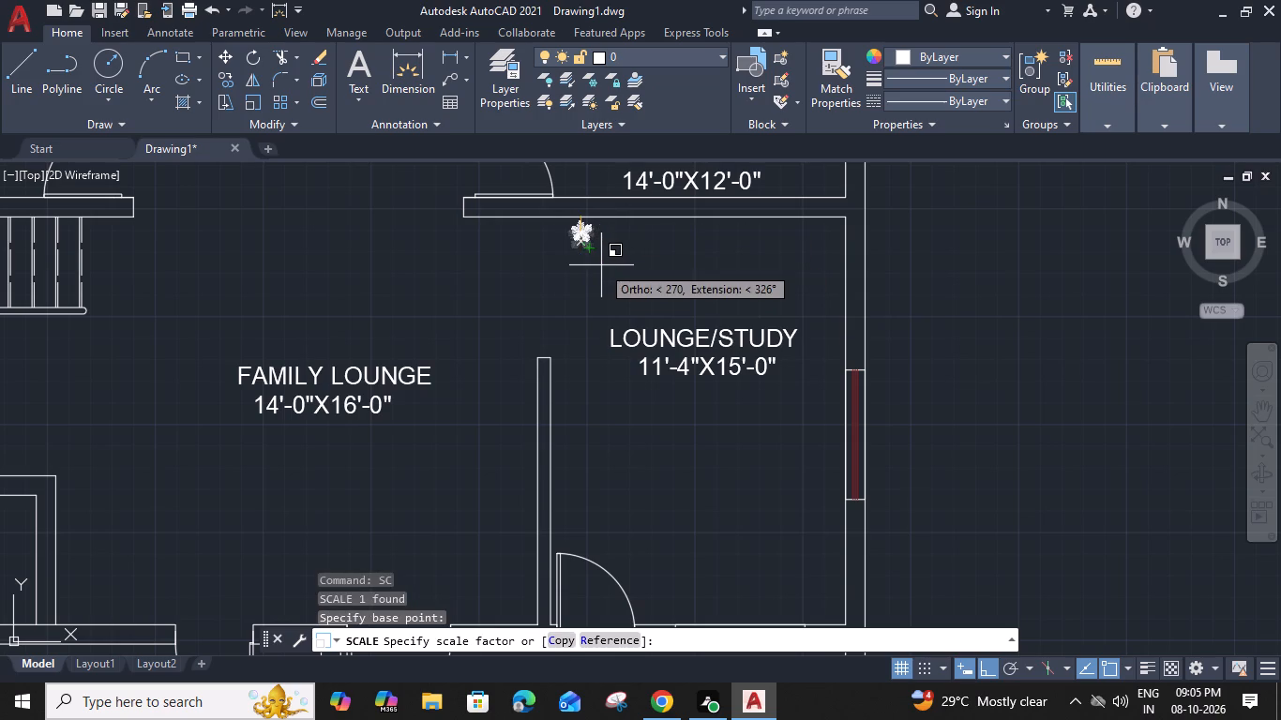
pyautogui.scroll(3, 601, 267)
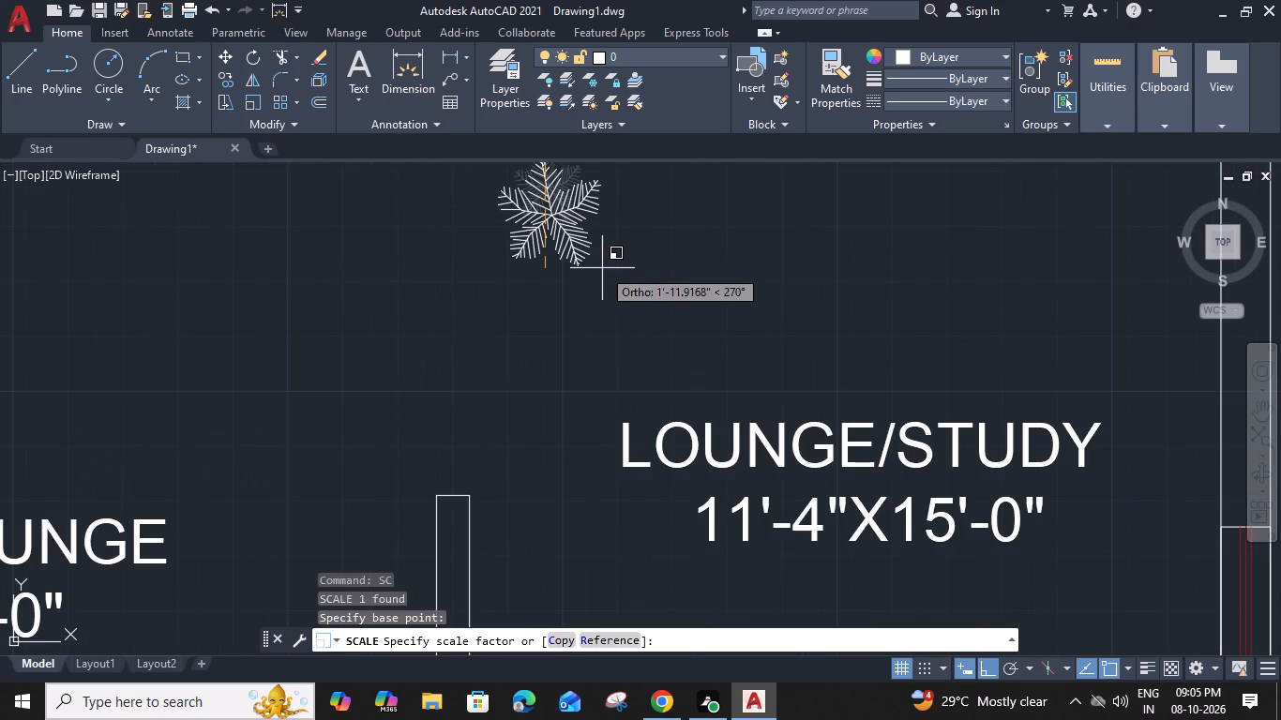
pyautogui.click(602, 268)
# Copy the plant across Lounge/Study to the inner face of the right outer wall, above the window.
pyautogui.scroll(-2, 602, 268)
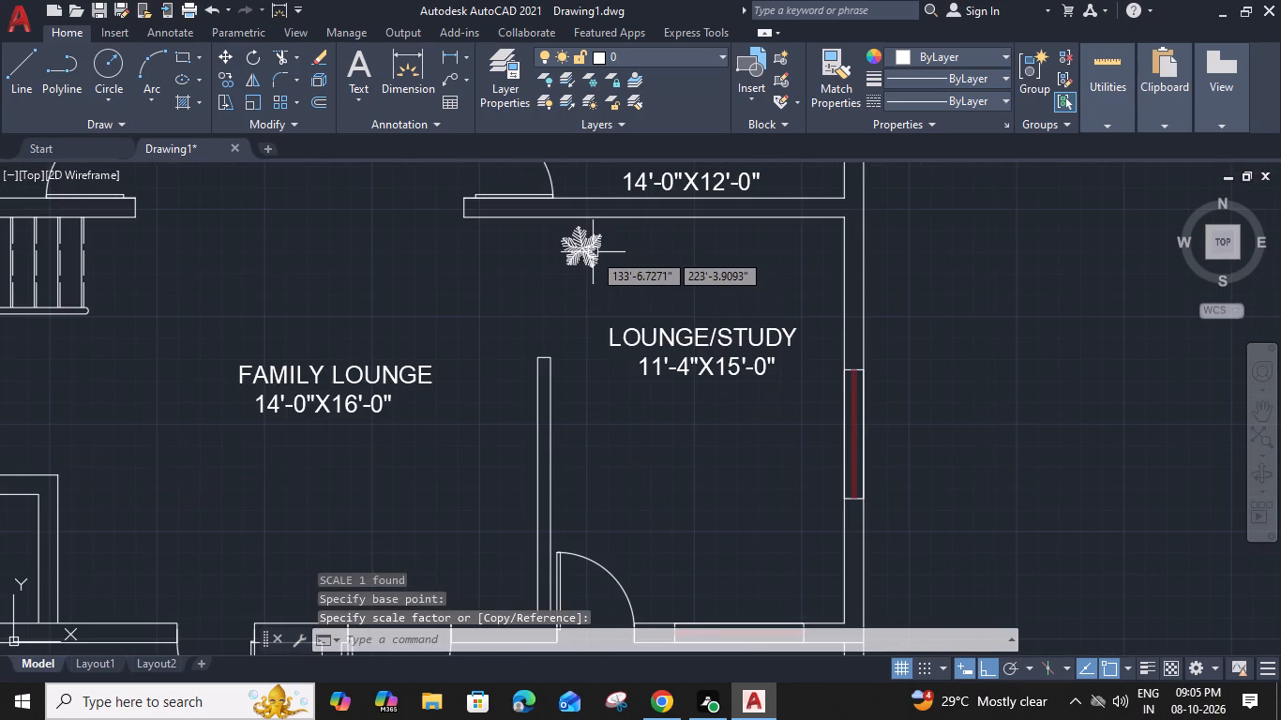
pyautogui.click(593, 252)
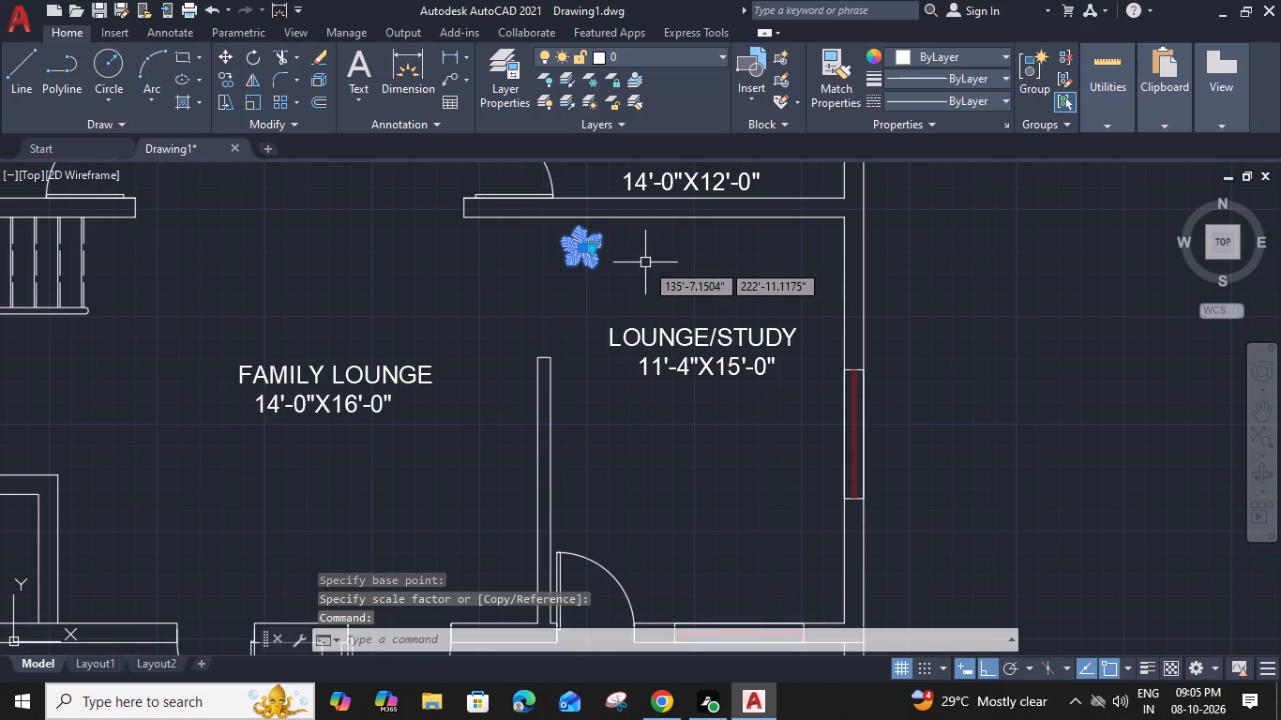
pyautogui.press('c')
pyautogui.write('O')
pyautogui.press('space')
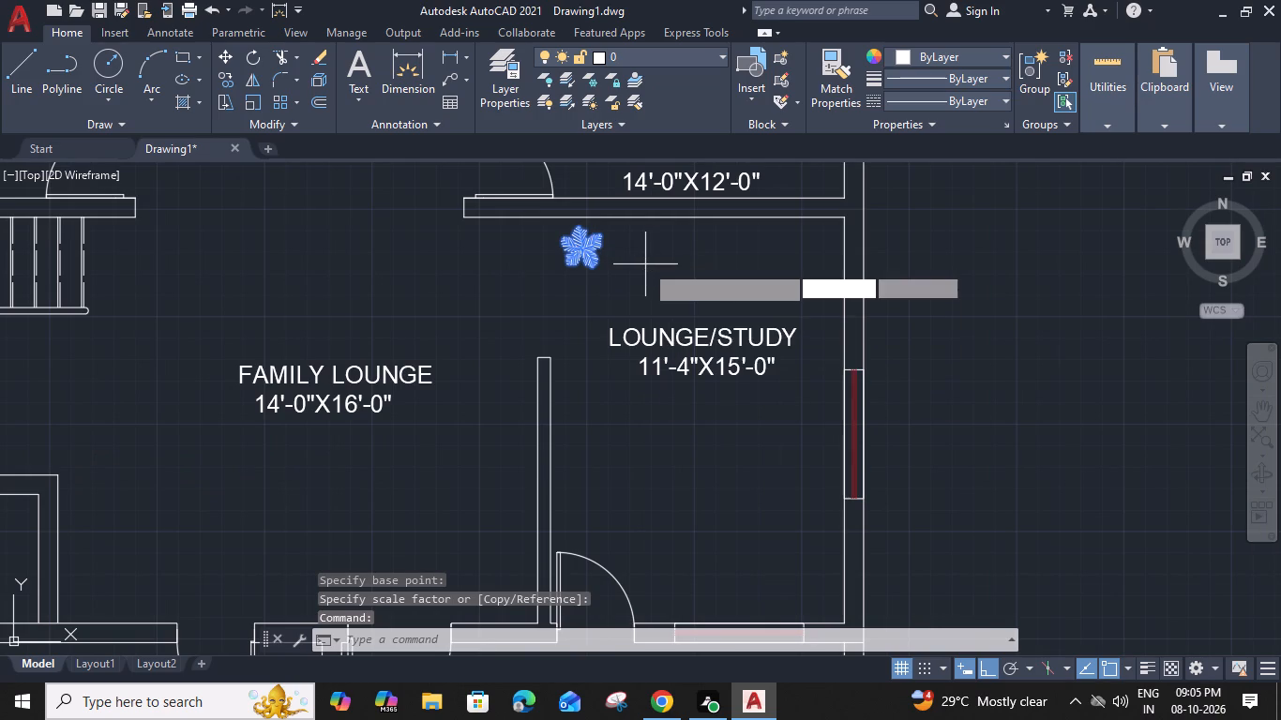
pyautogui.click(608, 247)
pyautogui.click(838, 296)
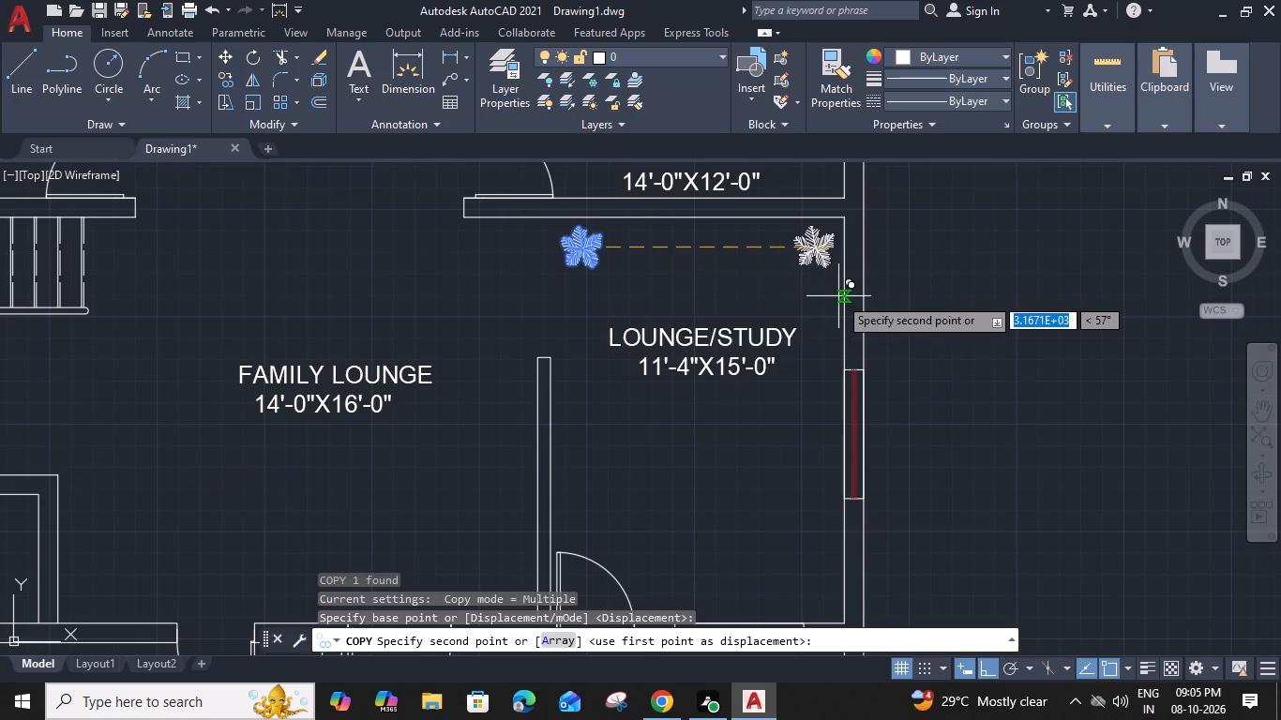
pyautogui.press('Escape')
# Copy the plant by the right outer wall straight down into Lounge/Study's lower-right corner.
pyautogui.click(827, 299)
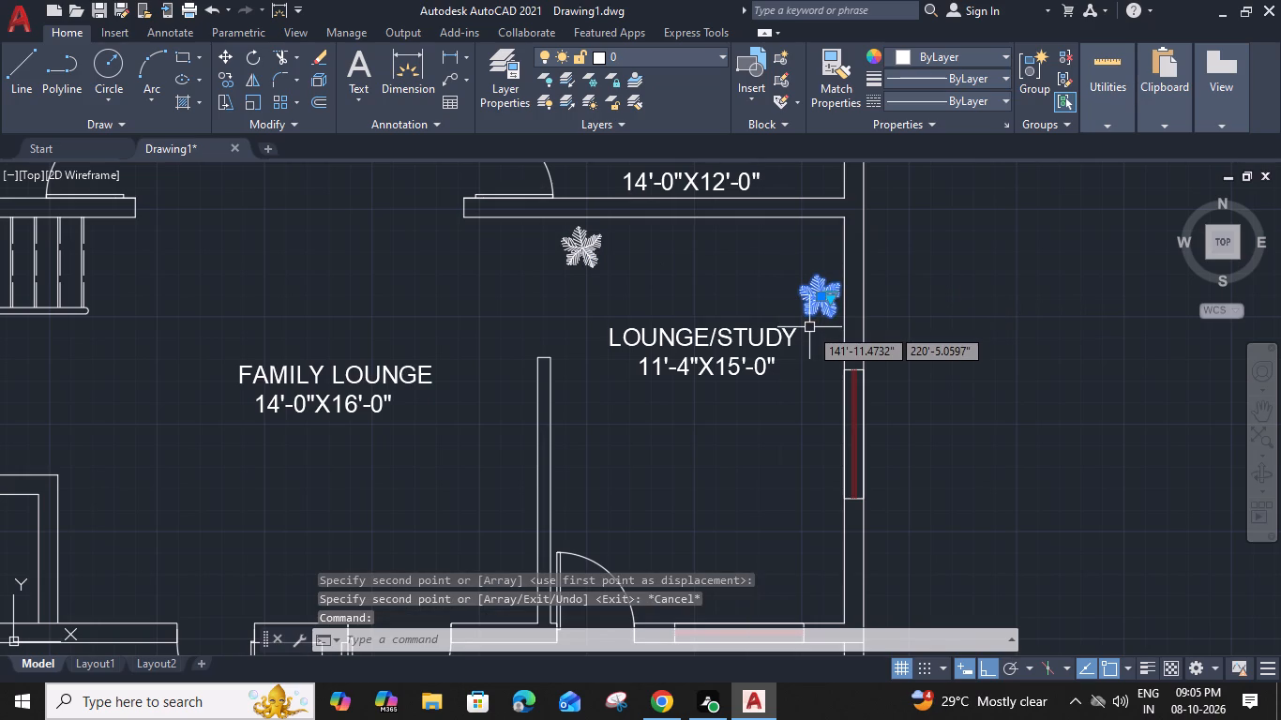
pyautogui.write('CO')
pyautogui.press('space')
pyautogui.click(830, 320)
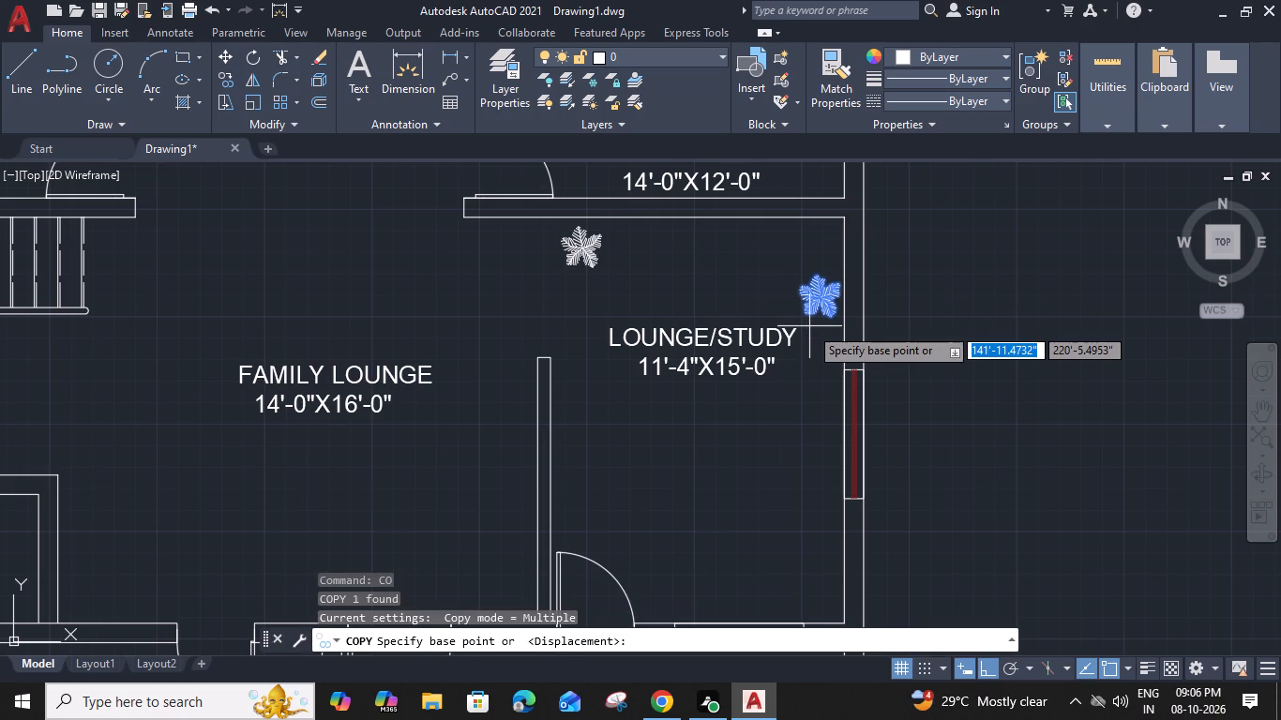
pyautogui.moveTo(809, 498); pyautogui.dragTo(827, 335, button='middle')
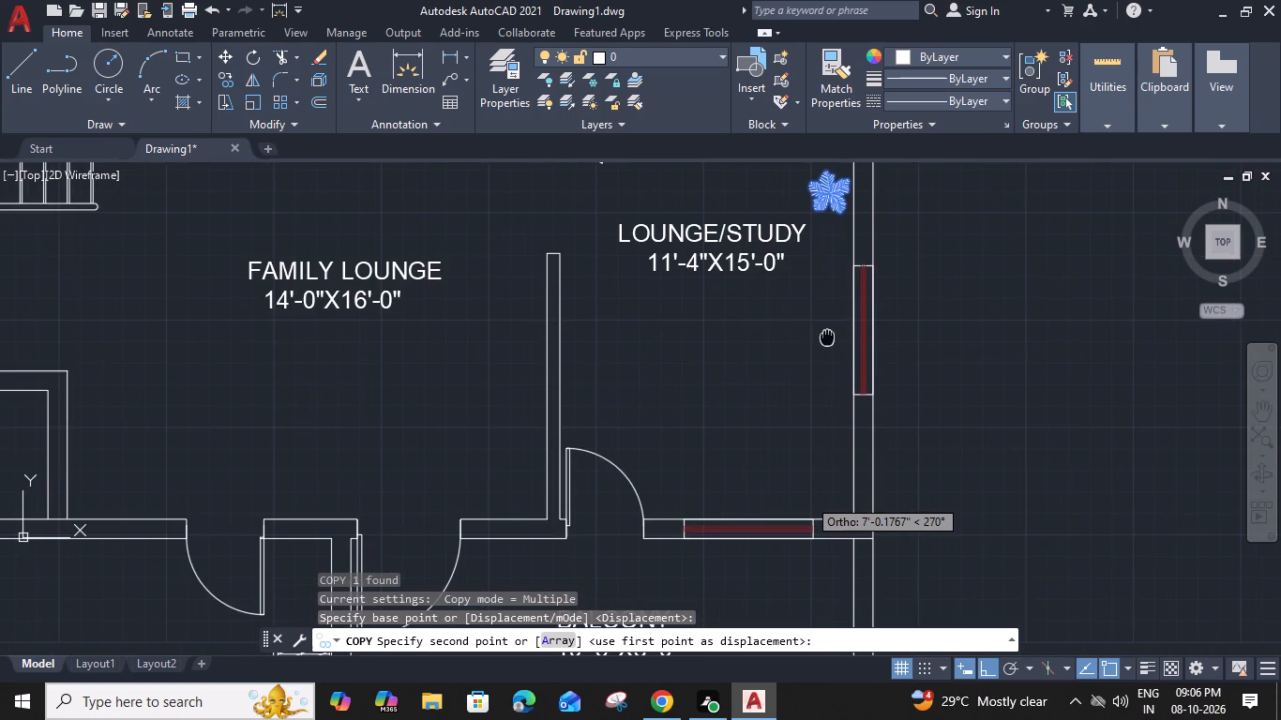
pyautogui.click(842, 446)
pyautogui.press('Escape')
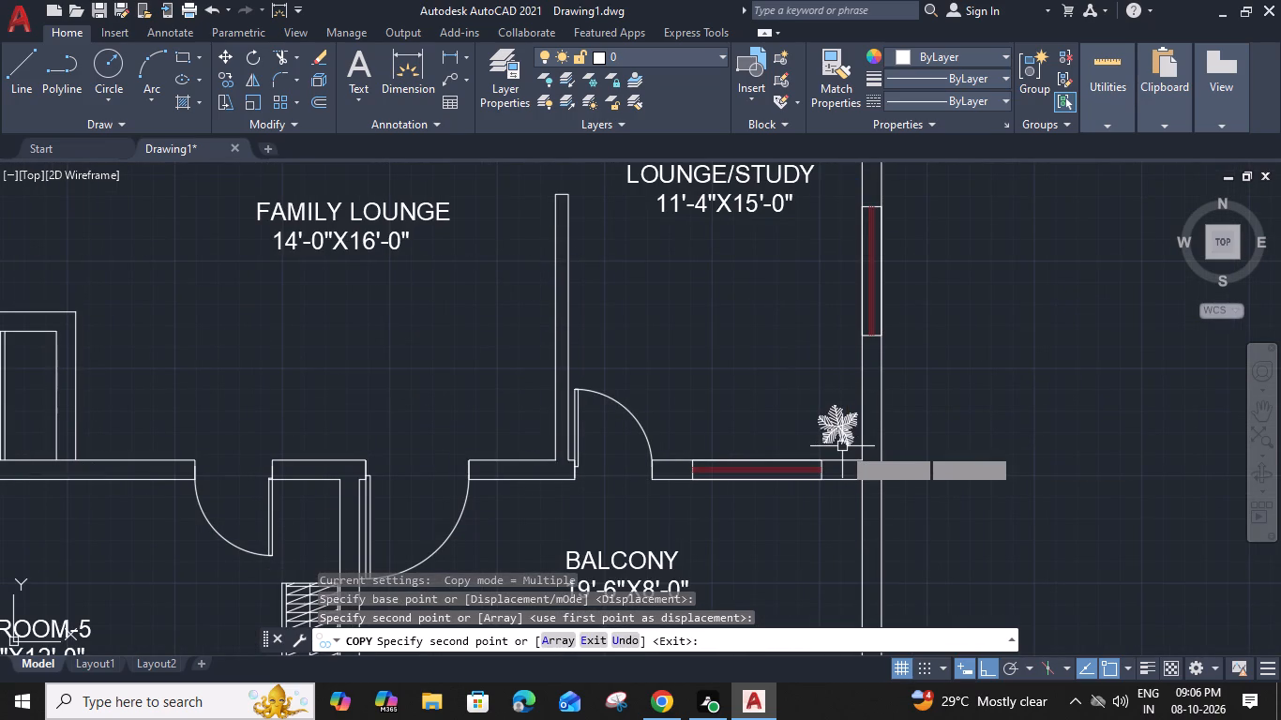
# Erase the plant beside the right outer wall above Lounge/Study's window.
pyautogui.moveTo(842, 311); pyautogui.dragTo(831, 462, button='middle')
pyautogui.click(836, 292)
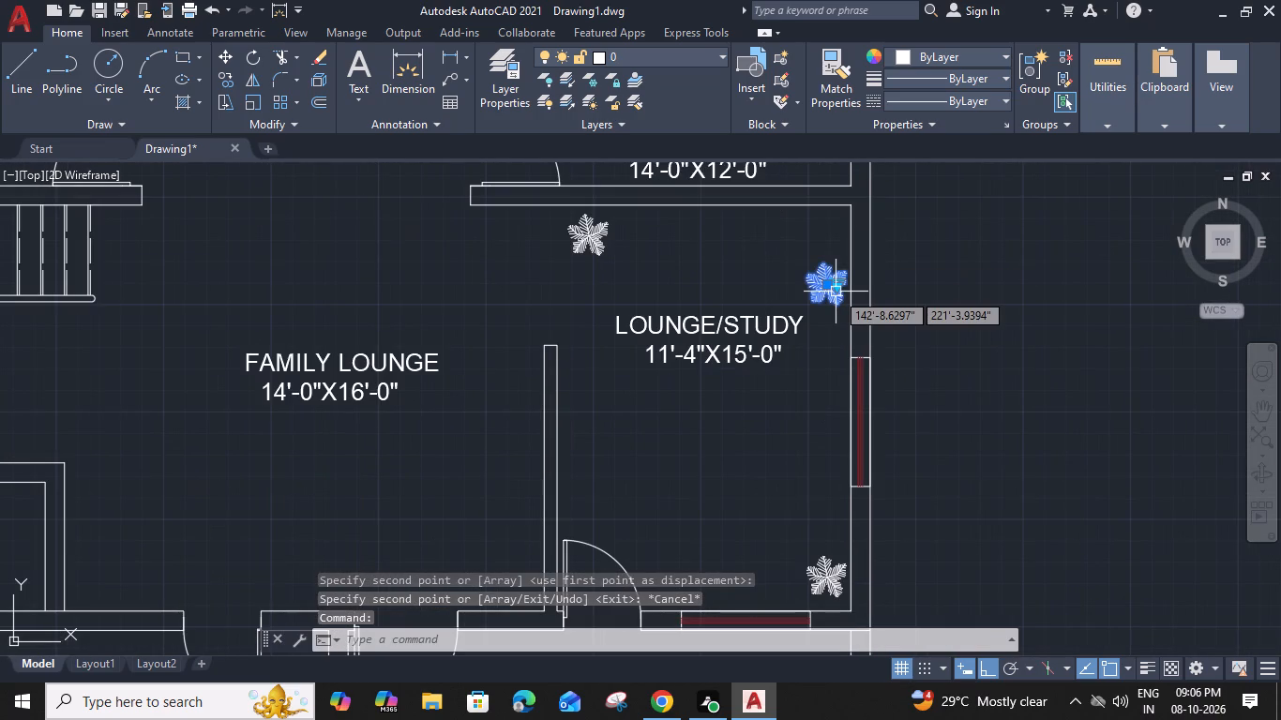
pyautogui.press('Delete')
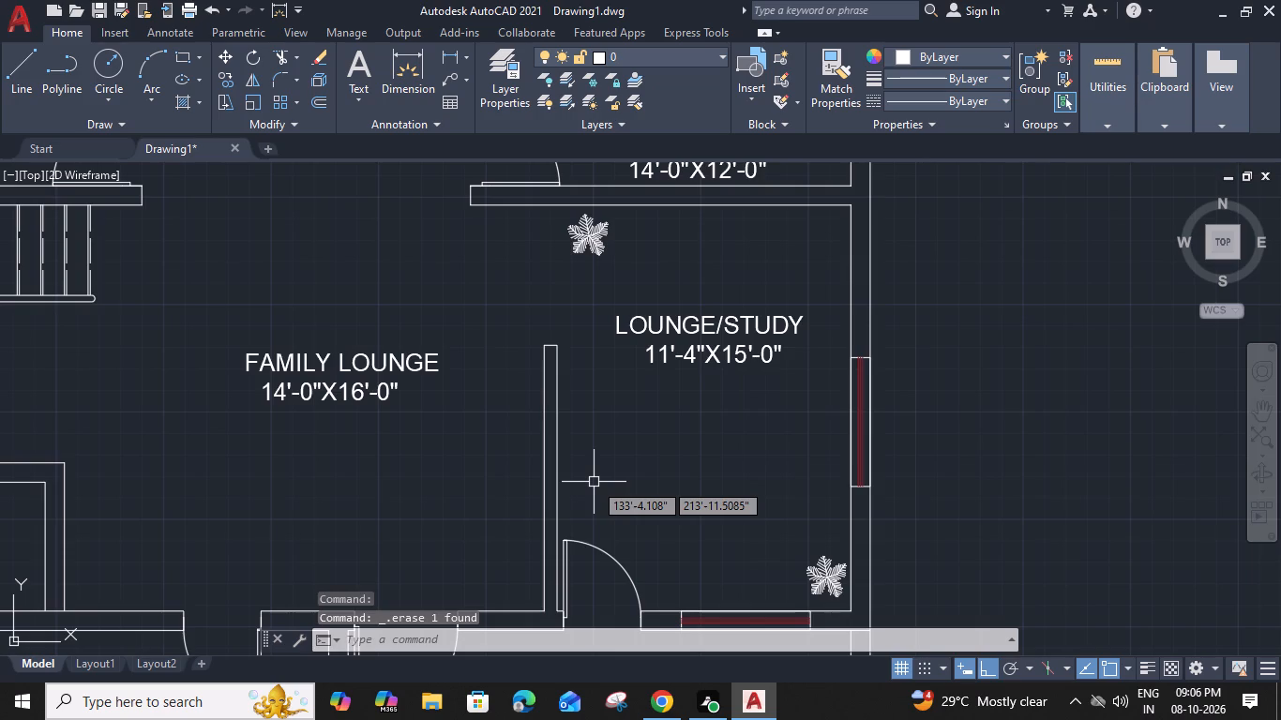
# Move the LOUNGE/STUDY 11'-4"X15'-0" label straight down slightly, nearer to the middle of the room.
pyautogui.scroll(-1, 733, 456)
pyautogui.moveTo(743, 455); pyautogui.dragTo(746, 415, button='middle')
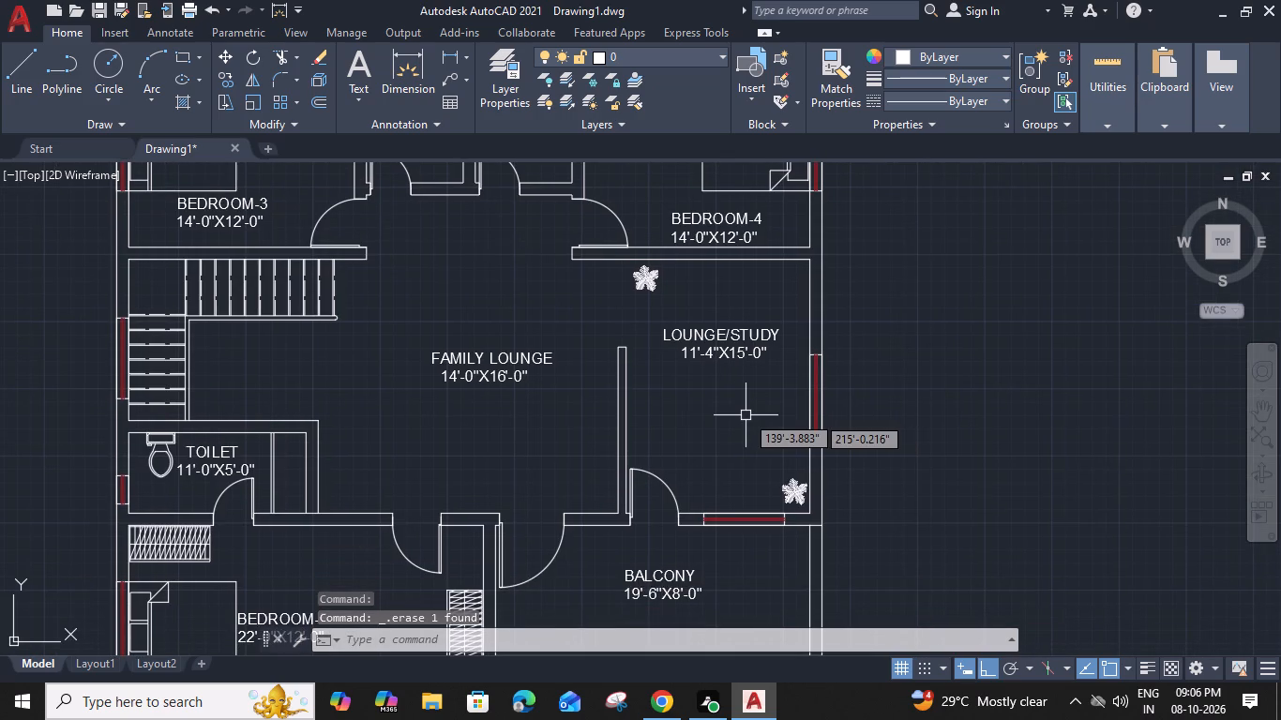
pyautogui.click(731, 338)
pyautogui.write('M')
pyautogui.press('space')
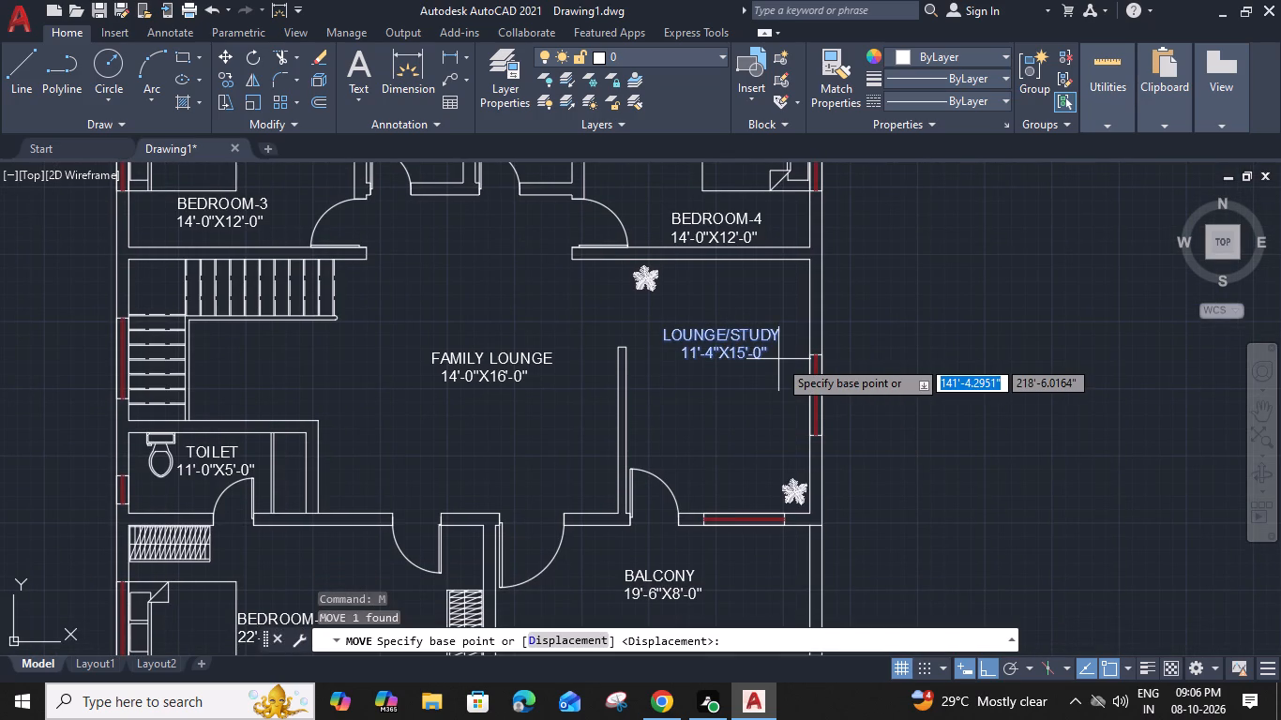
pyautogui.click(726, 356)
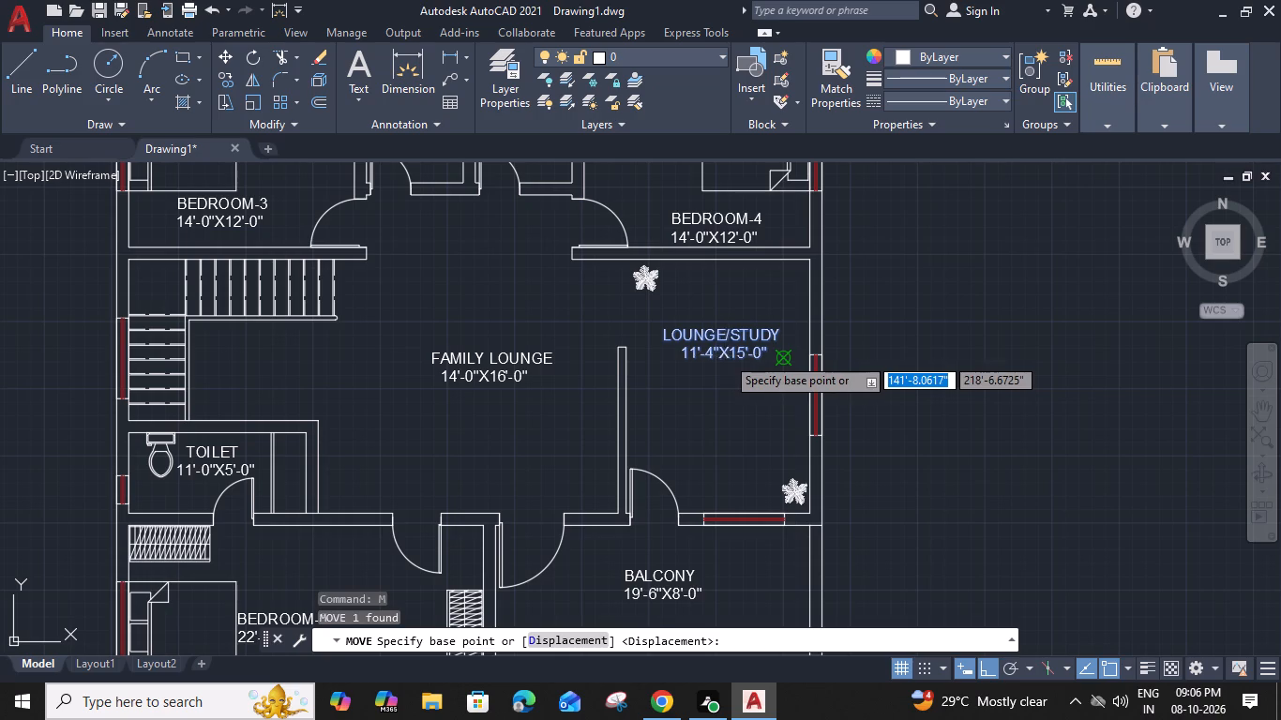
pyautogui.click(779, 390)
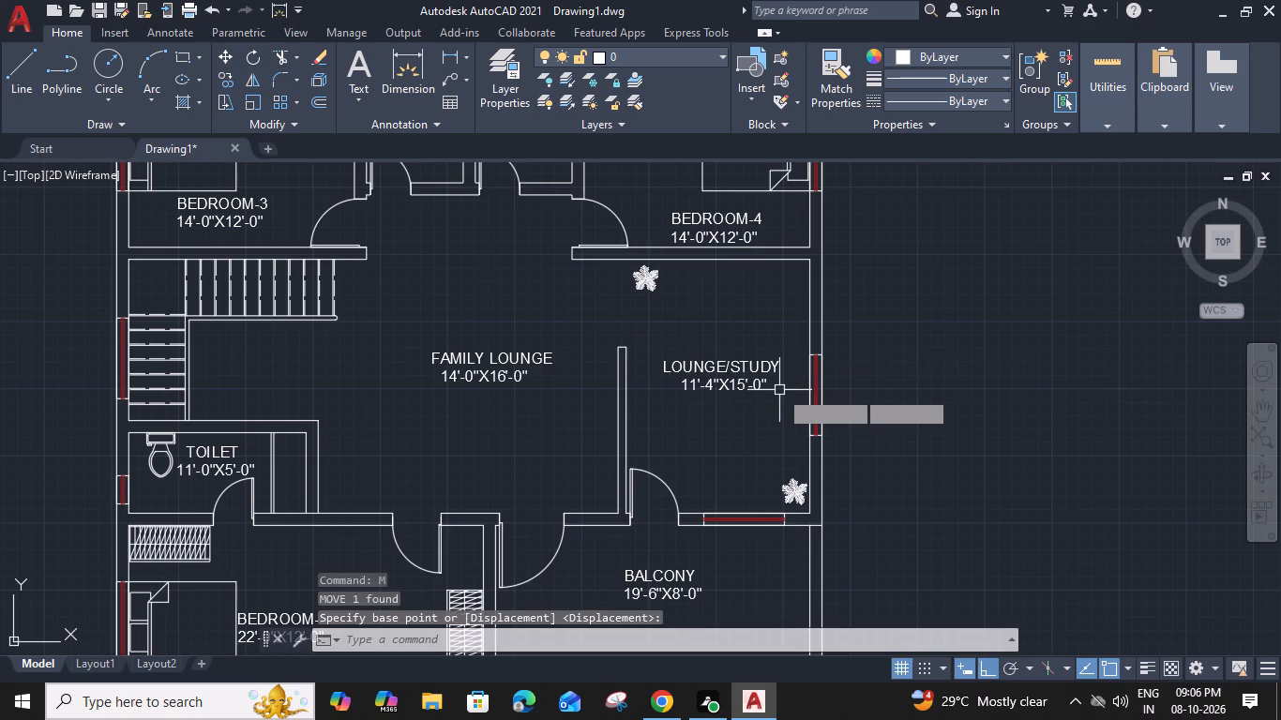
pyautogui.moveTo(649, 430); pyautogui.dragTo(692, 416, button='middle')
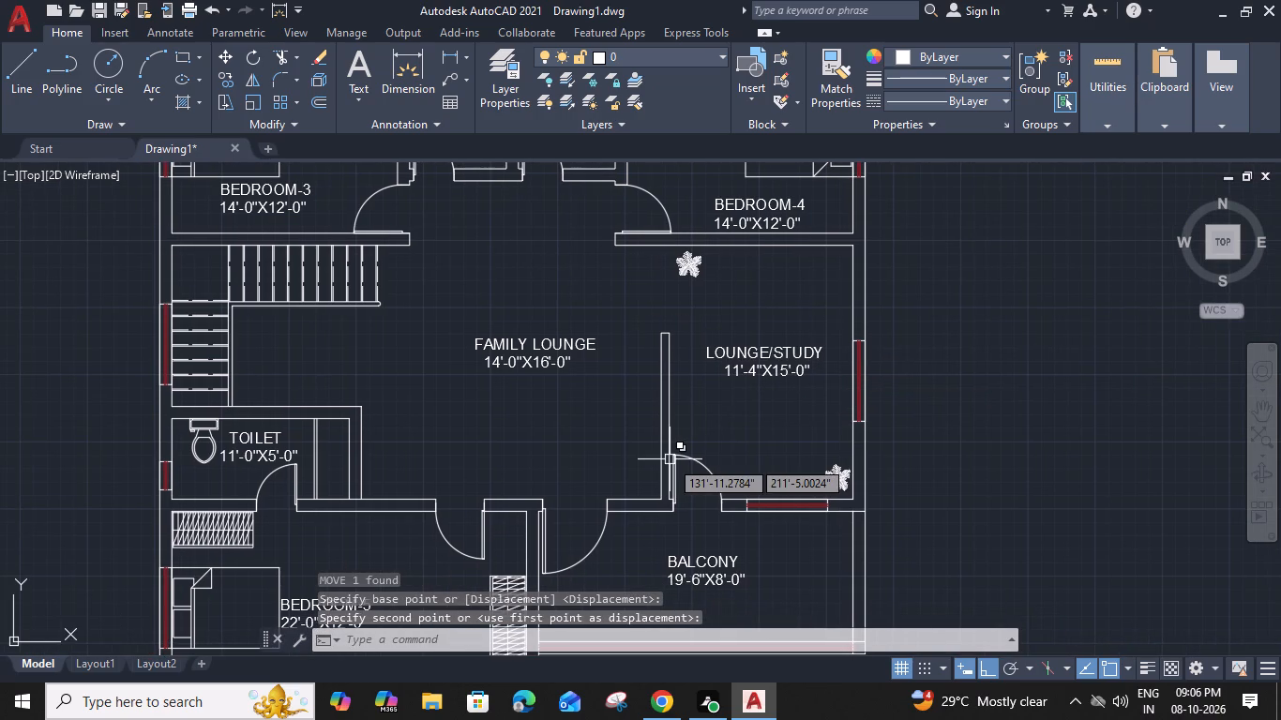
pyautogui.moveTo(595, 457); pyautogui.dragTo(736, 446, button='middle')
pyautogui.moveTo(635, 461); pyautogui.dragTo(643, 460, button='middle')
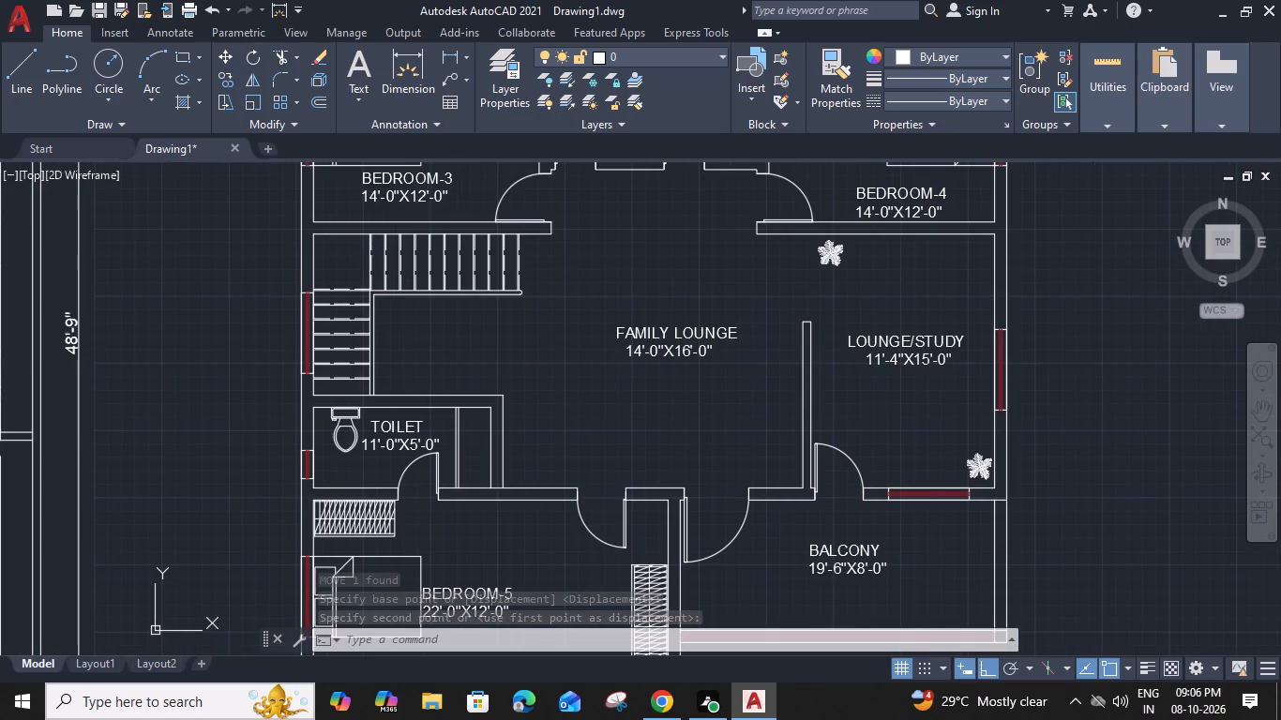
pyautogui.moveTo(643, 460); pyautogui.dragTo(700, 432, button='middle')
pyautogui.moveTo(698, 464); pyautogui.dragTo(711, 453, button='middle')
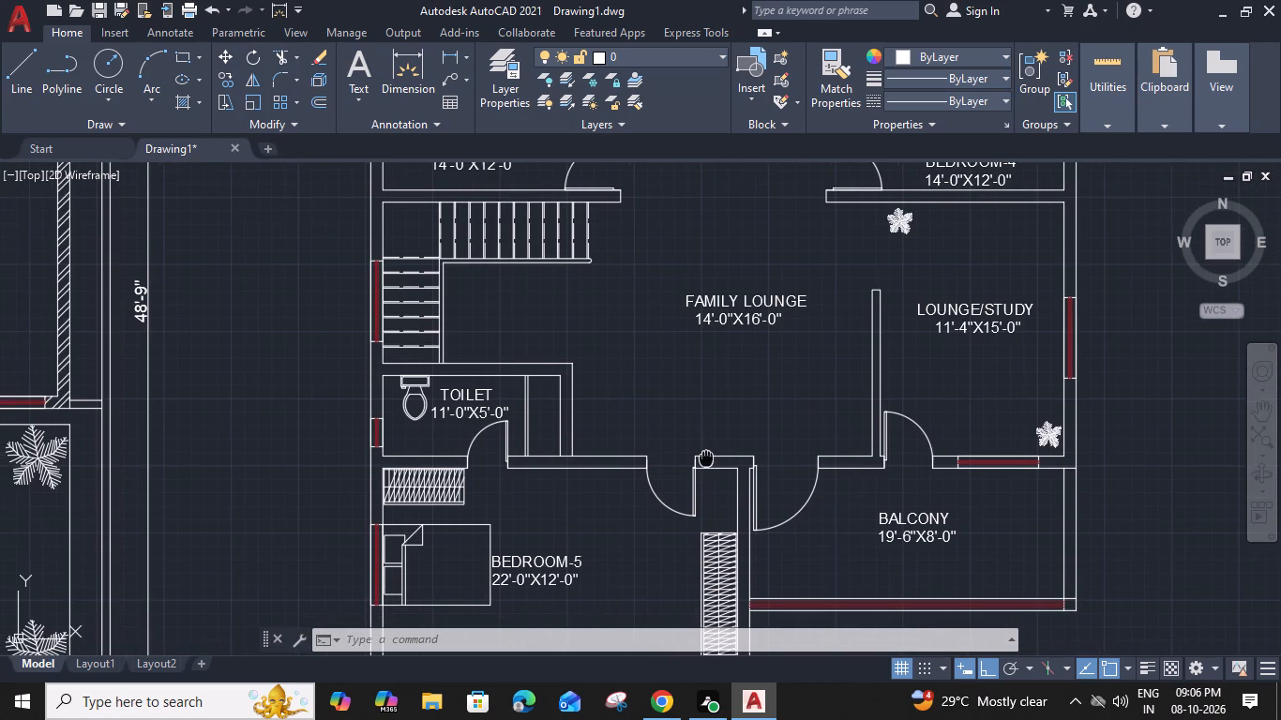
# Draw a horizontal line from the midpoint of the upper stair flight's outermost tread toward the landing, across three treads.
pyautogui.moveTo(711, 453); pyautogui.dragTo(736, 429, button='middle')
pyautogui.moveTo(641, 421); pyautogui.dragTo(715, 440, button='middle')
pyautogui.moveTo(649, 397); pyautogui.dragTo(637, 446, button='middle')
pyautogui.moveTo(674, 331); pyautogui.dragTo(662, 406, button='middle')
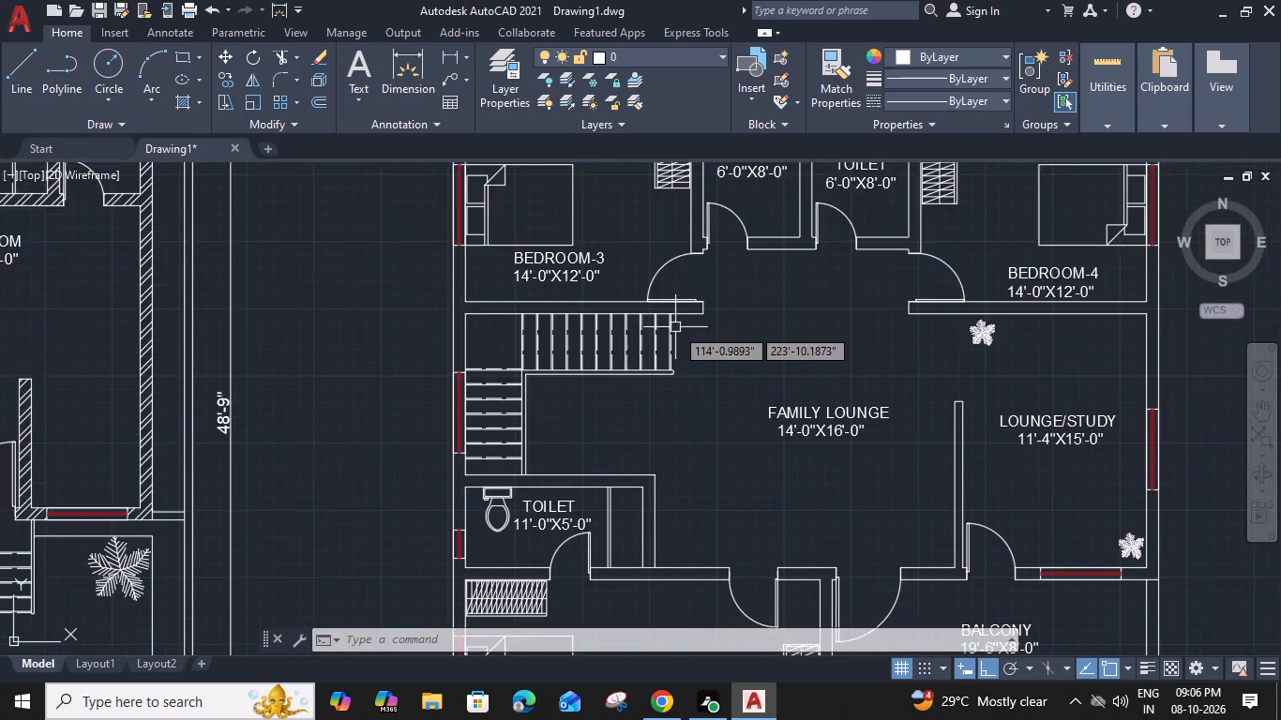
pyautogui.scroll(3, 675, 327)
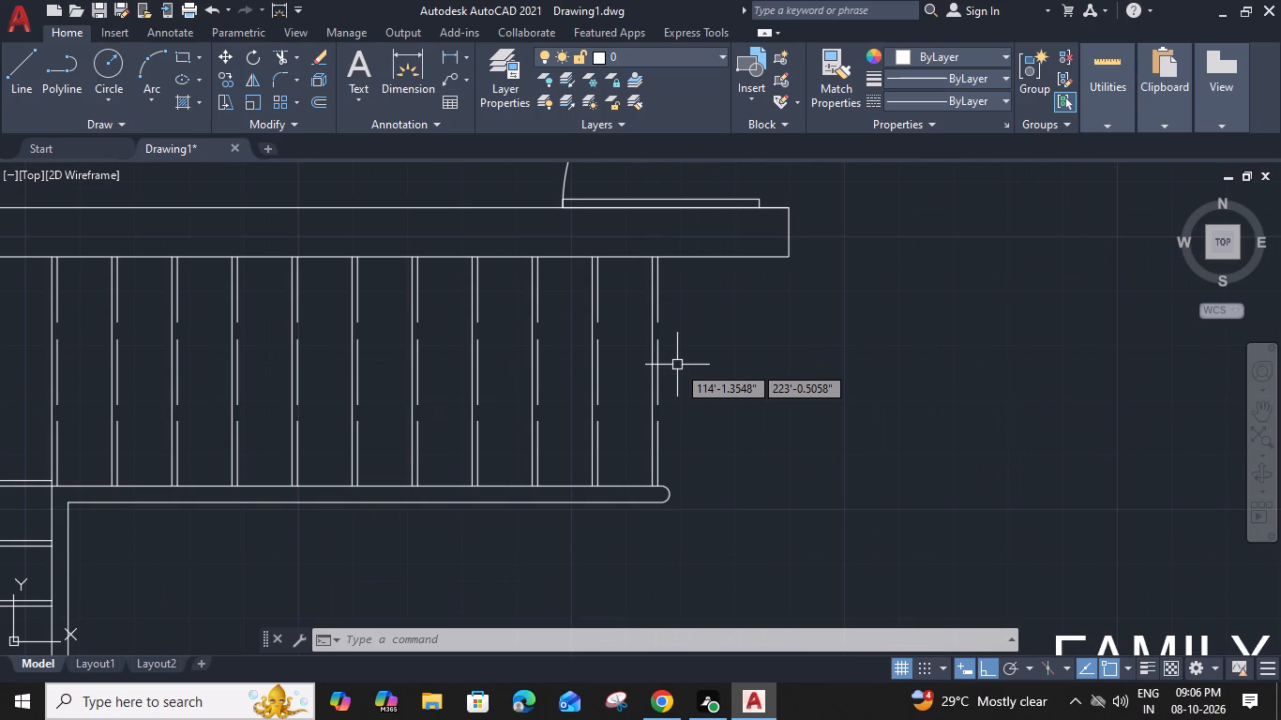
pyautogui.write('L')
pyautogui.press('space')
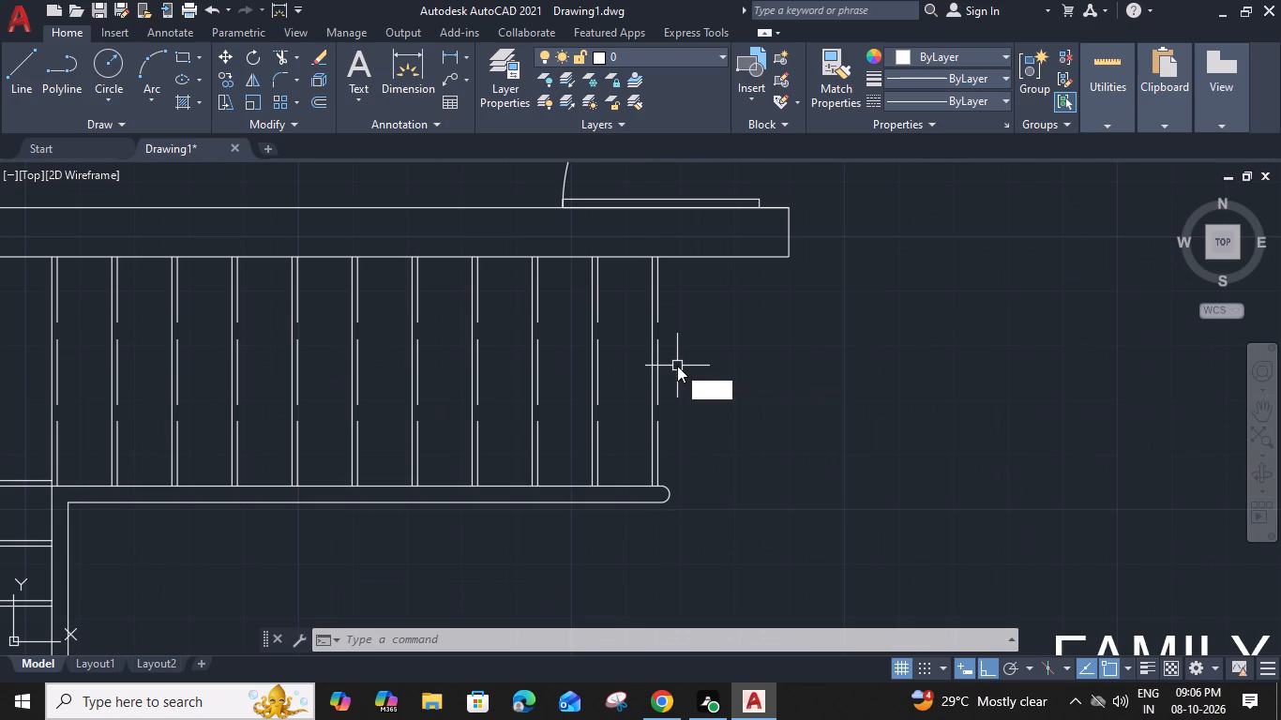
pyautogui.click(652, 368)
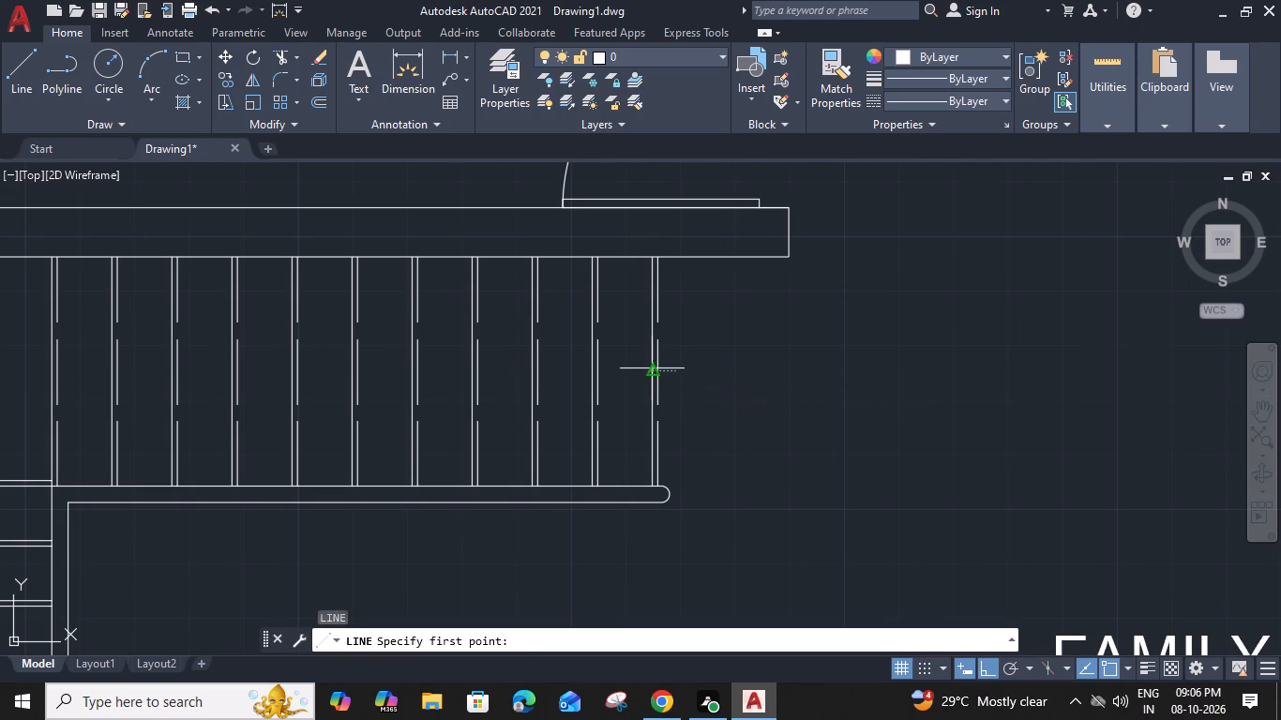
pyautogui.click(495, 371)
pyautogui.press('Escape')
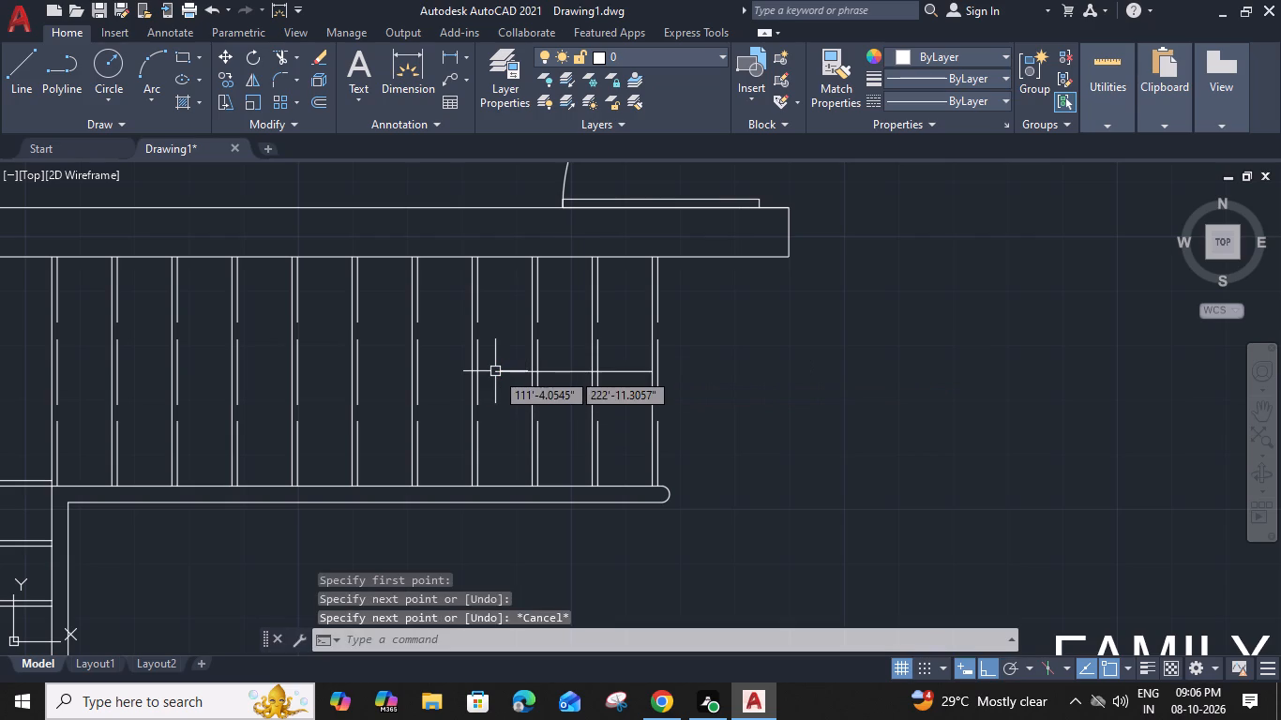
# Change the horizontal line across the stair treads to the dashed ACAD linetype.
pyautogui.click(515, 373)
pyautogui.click(1010, 92)
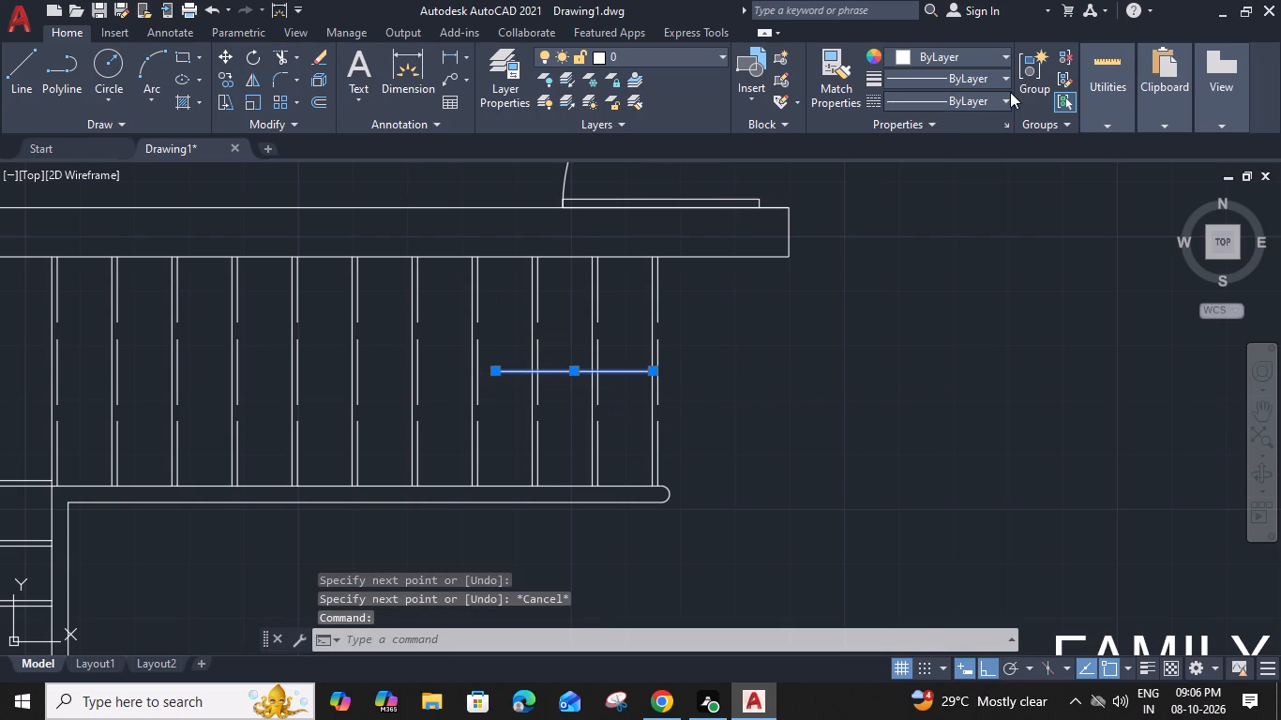
pyautogui.click(968, 174)
pyautogui.press('Escape')
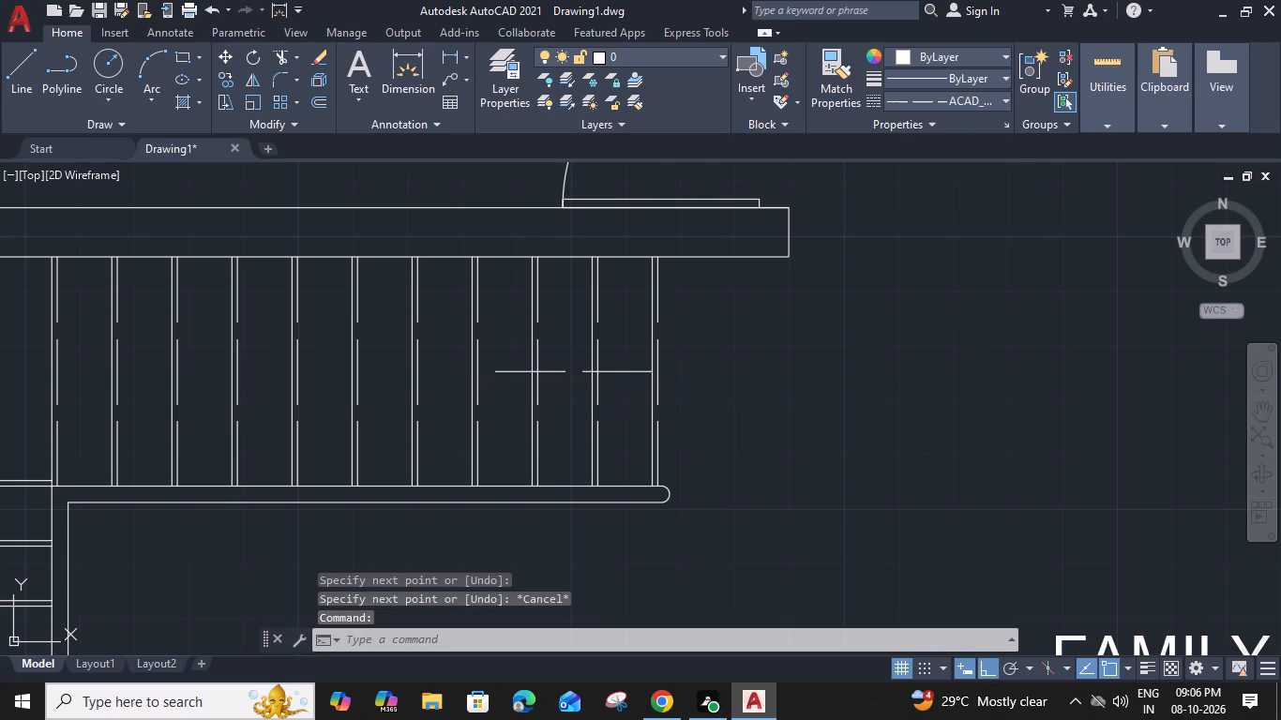
# Stretch the dashed line's landing-side end farther along the upper flight, to a length of about 4'-1".
pyautogui.moveTo(522, 360); pyautogui.dragTo(716, 348, button='middle')
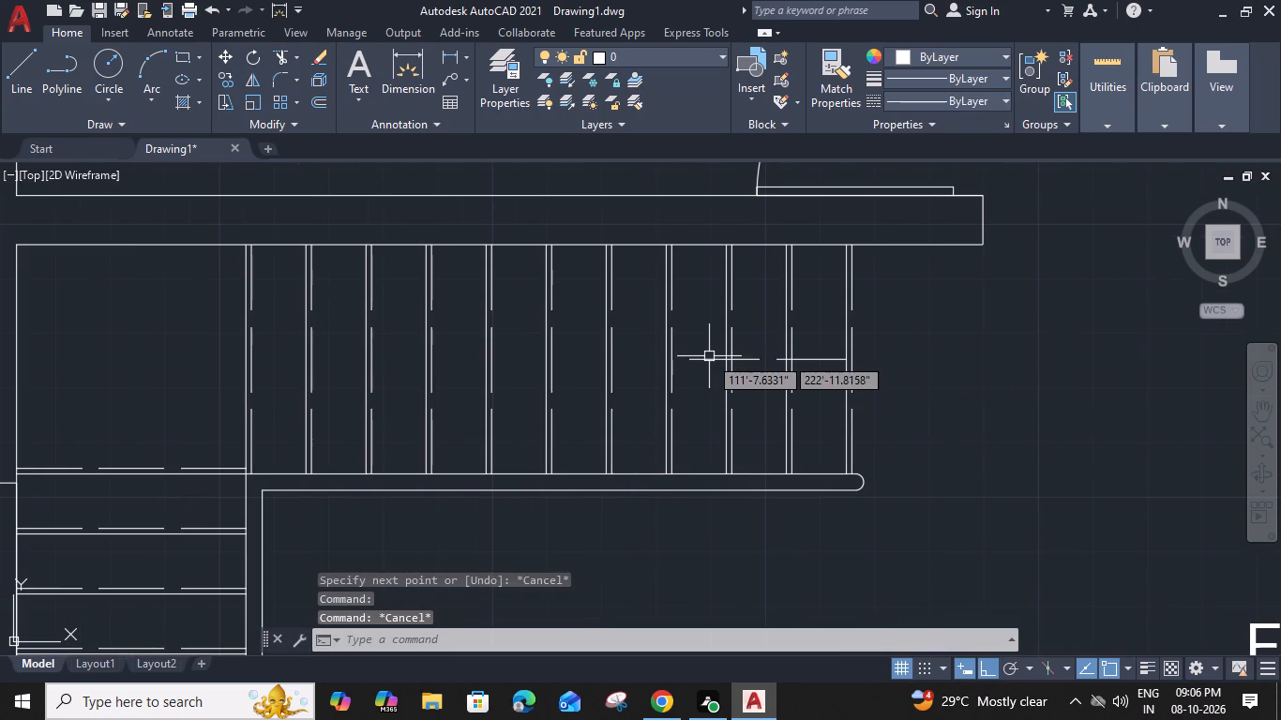
pyautogui.click(709, 356)
pyautogui.click(688, 359)
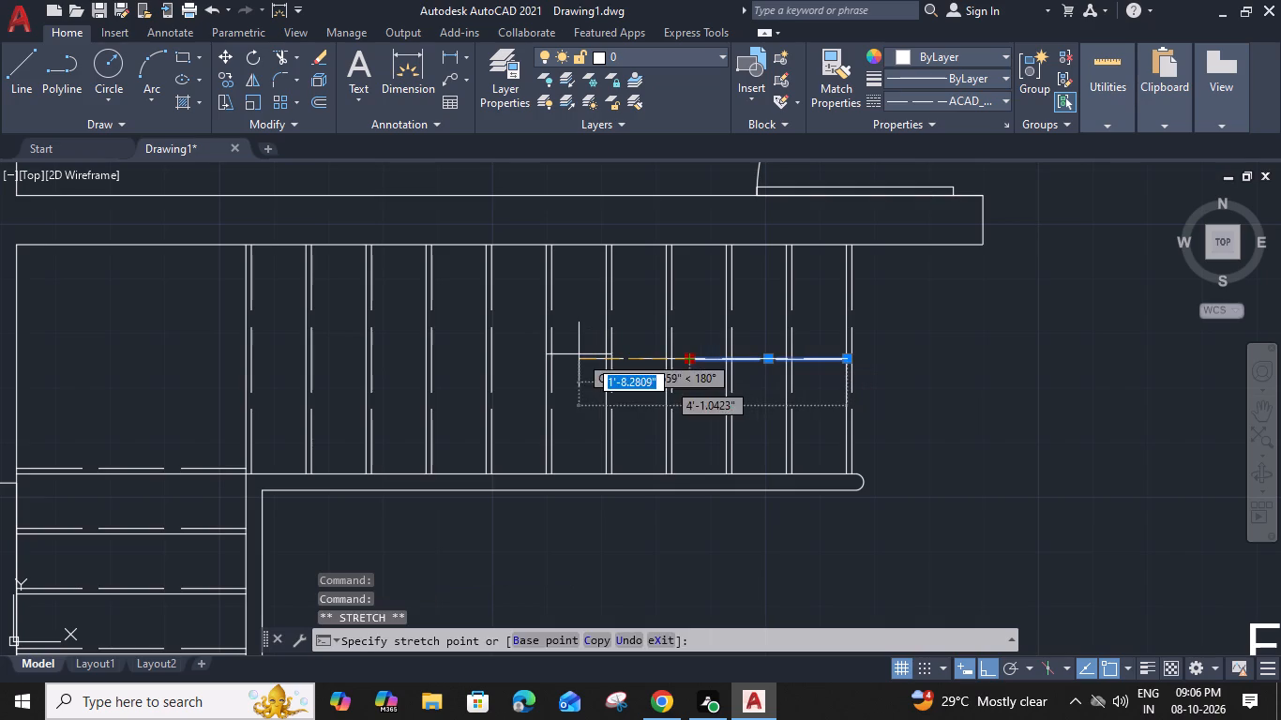
pyautogui.click(579, 354)
pyautogui.press('Escape')
pyautogui.moveTo(591, 329); pyautogui.dragTo(579, 354, button='middle')
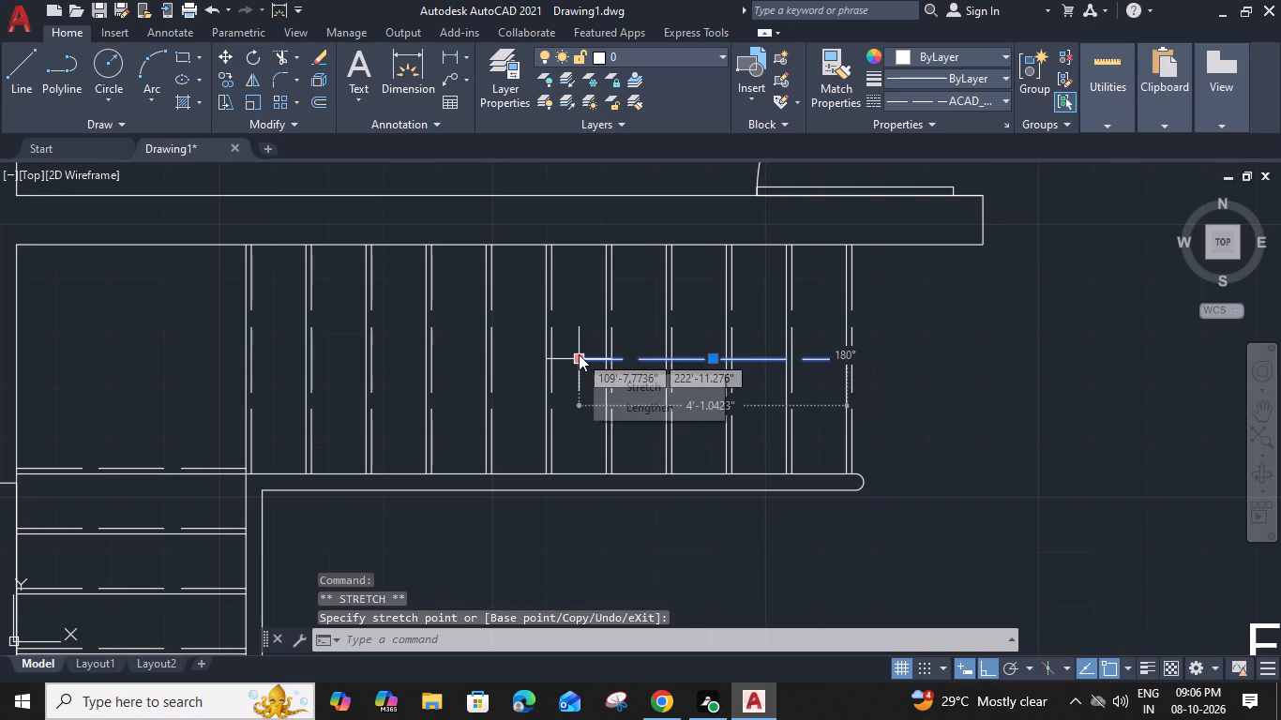
pyautogui.moveTo(579, 354); pyautogui.dragTo(660, 321, button='middle')
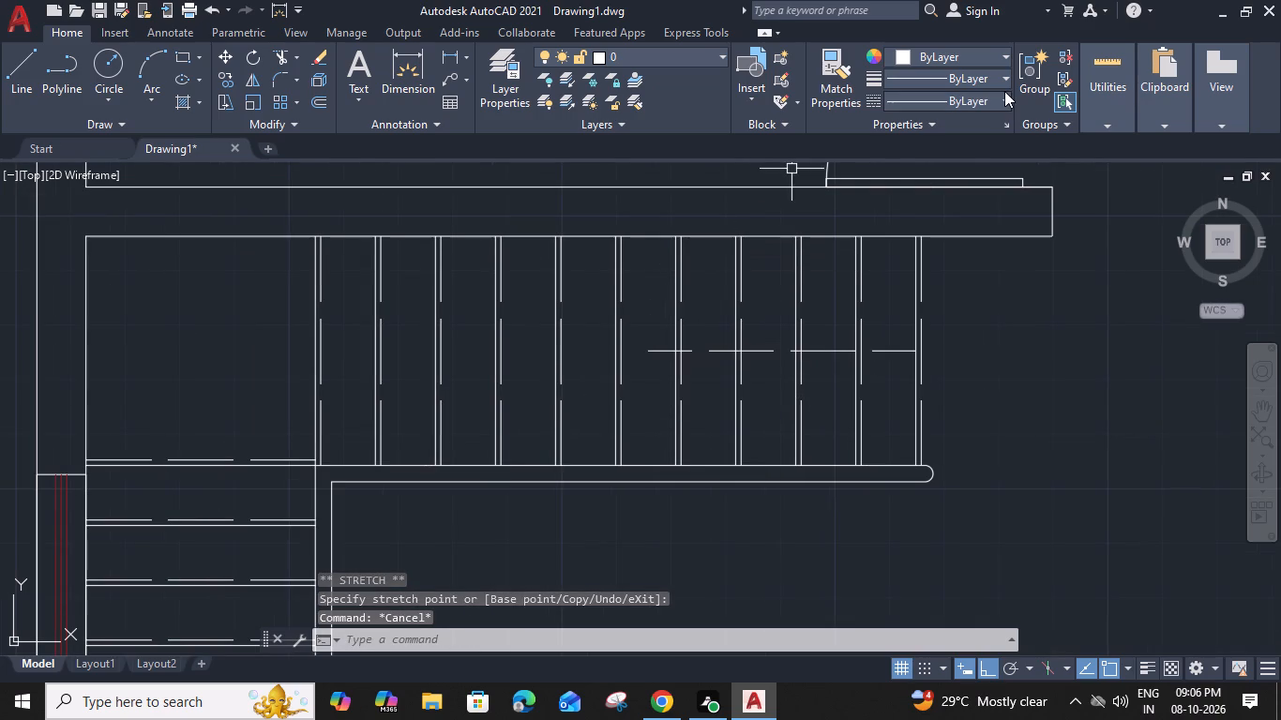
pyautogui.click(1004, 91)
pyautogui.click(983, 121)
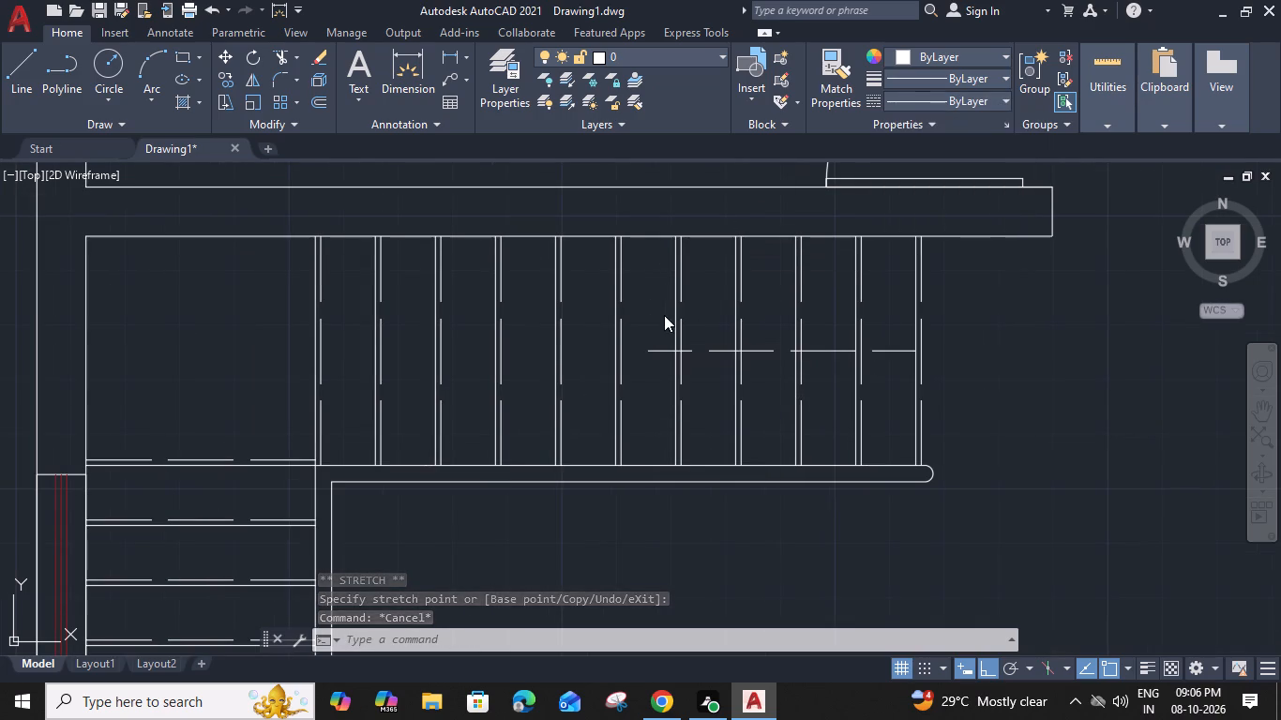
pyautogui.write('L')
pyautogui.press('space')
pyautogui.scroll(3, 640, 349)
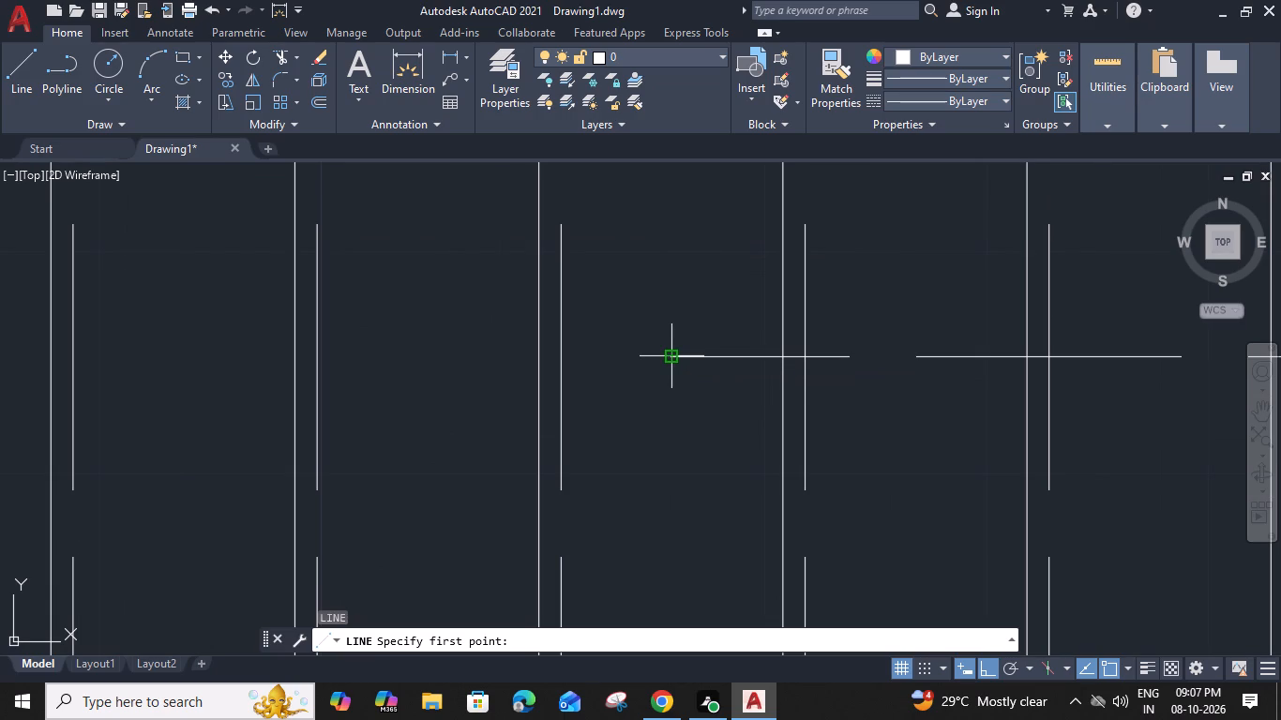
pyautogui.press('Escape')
# Stretch the dashed line's landing-side end onto the next solid tread line, for a length of 4'-7".
pyautogui.click(704, 359)
pyautogui.click(665, 352)
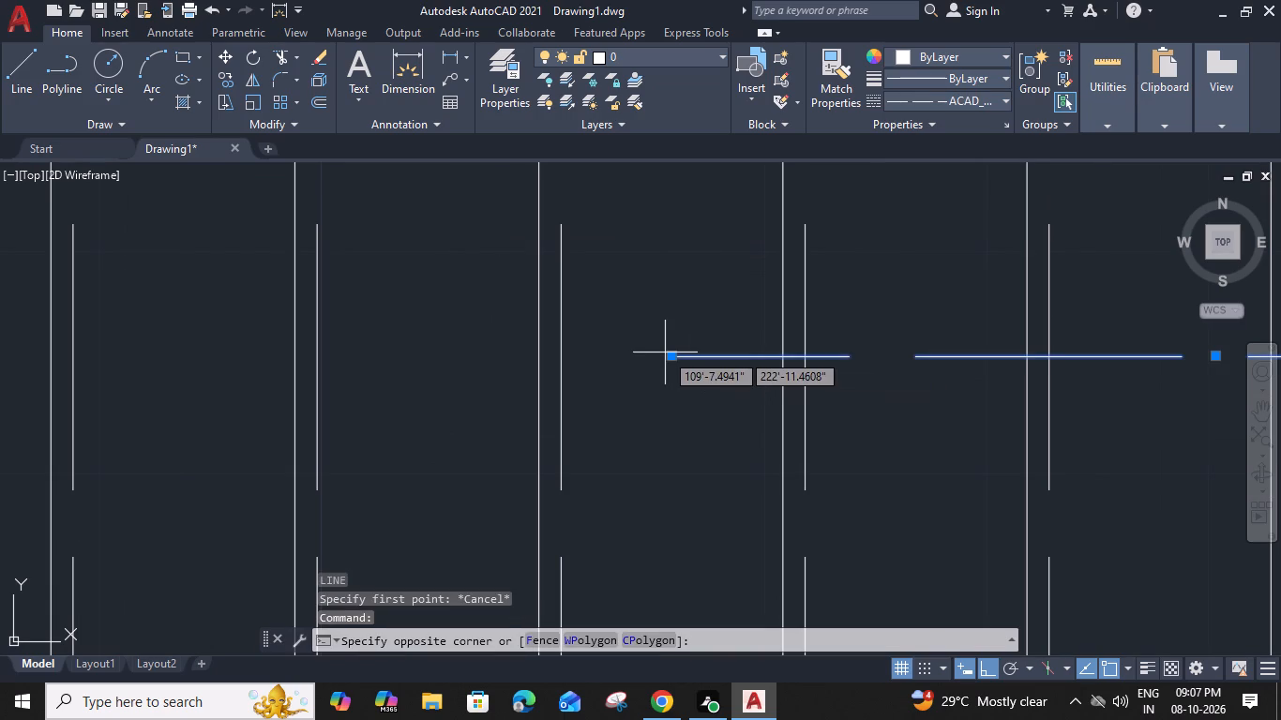
pyautogui.click(671, 357)
pyautogui.click(694, 357)
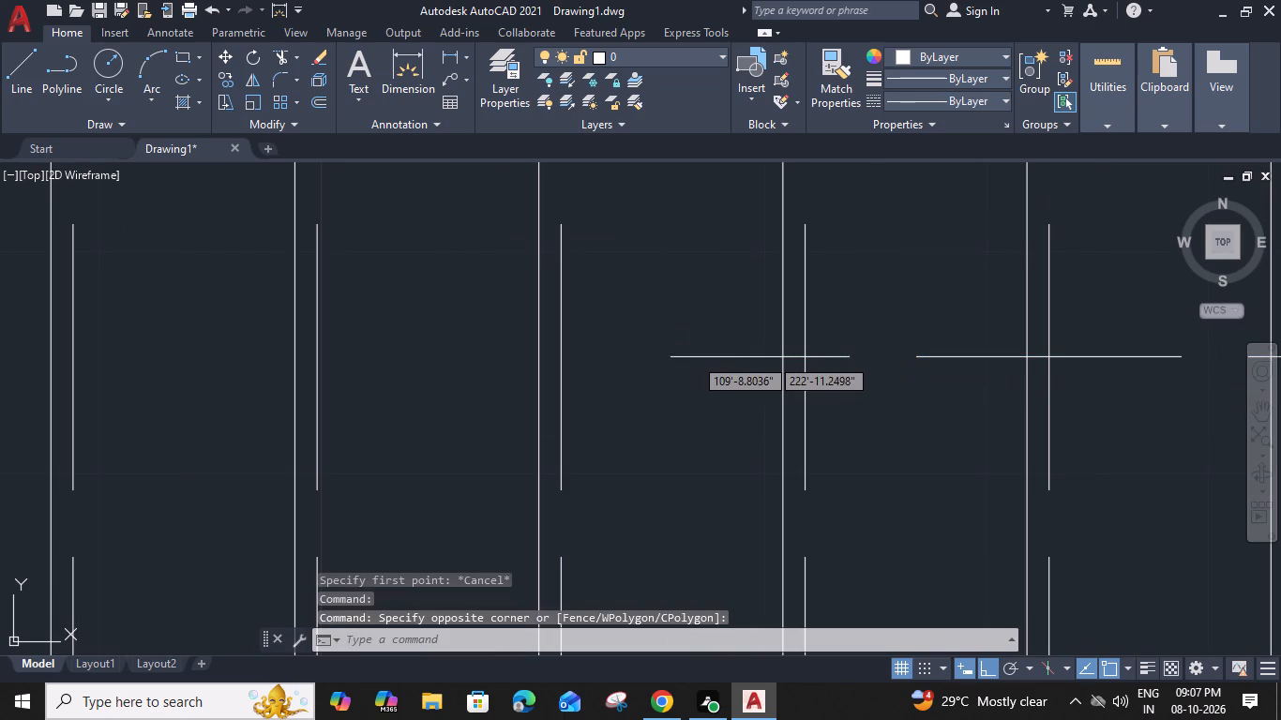
pyautogui.click(673, 354)
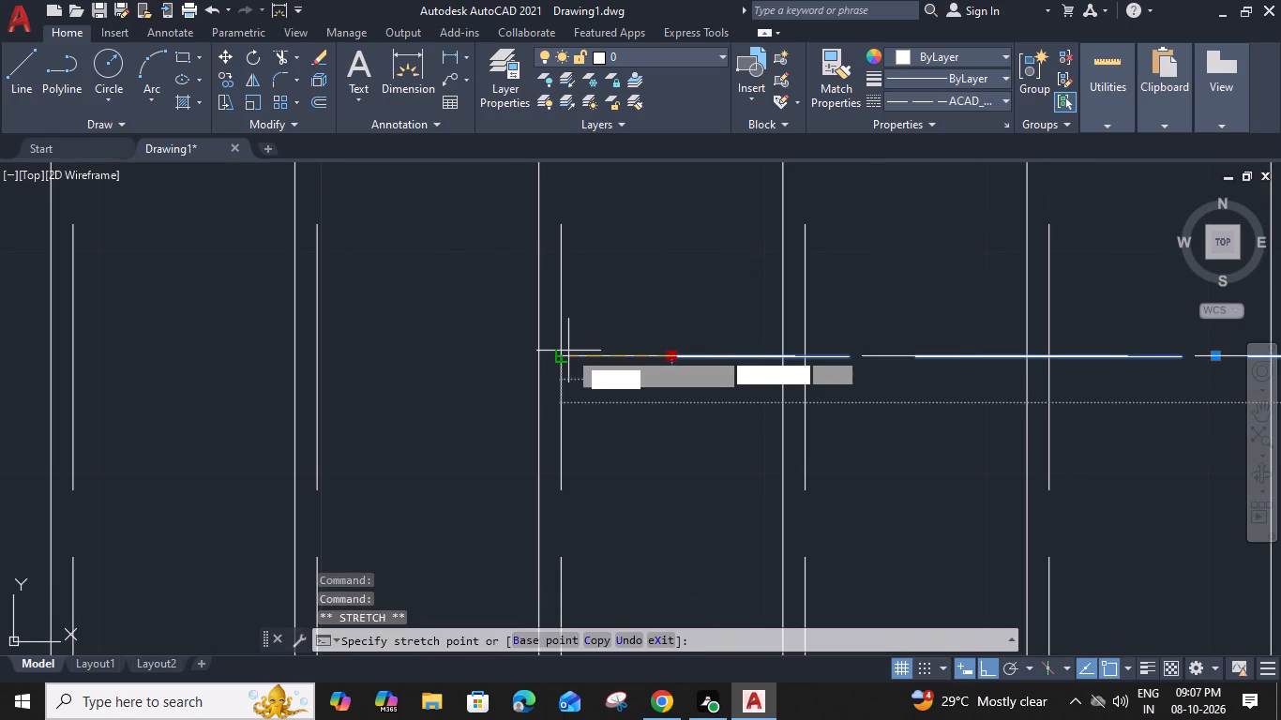
pyautogui.click(538, 357)
pyautogui.press('Escape')
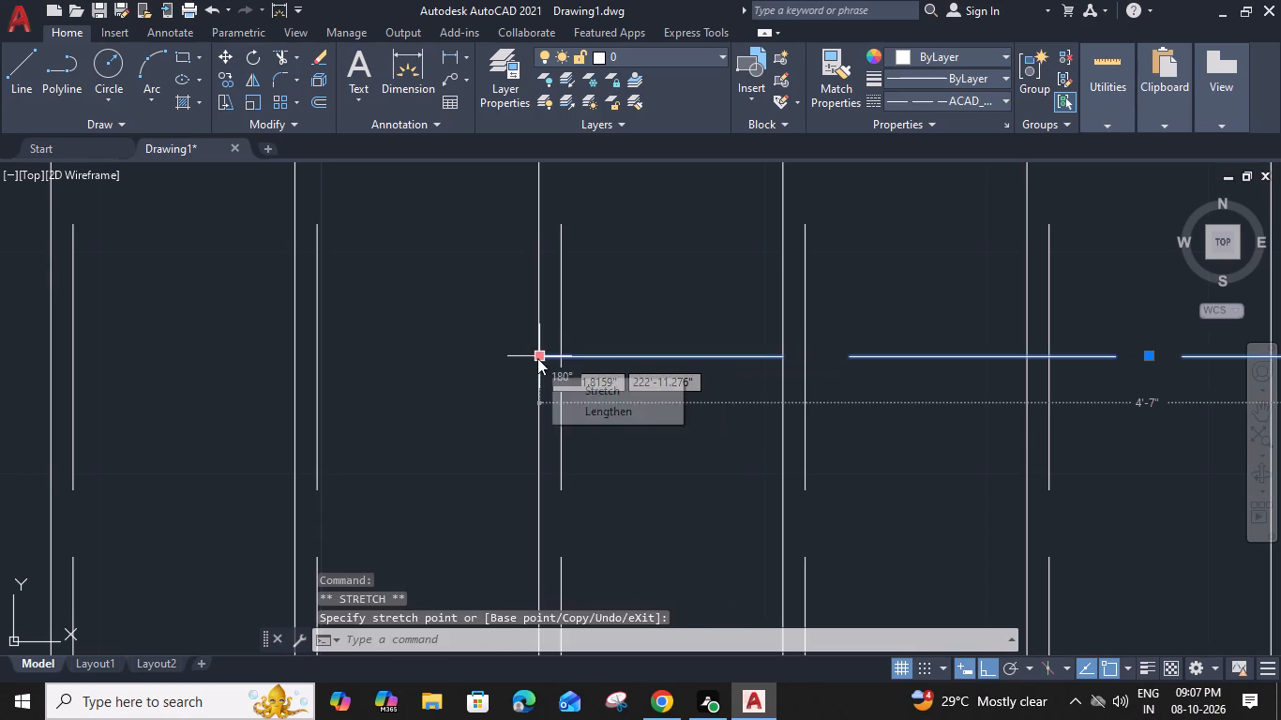
pyautogui.press('Escape')
pyautogui.press('Escape')
# Draw a notched arrowhead at the dashed line's landing-side end, its tip on one tread line and wing points on the adjacent one.
pyautogui.press('l')
pyautogui.press('space')
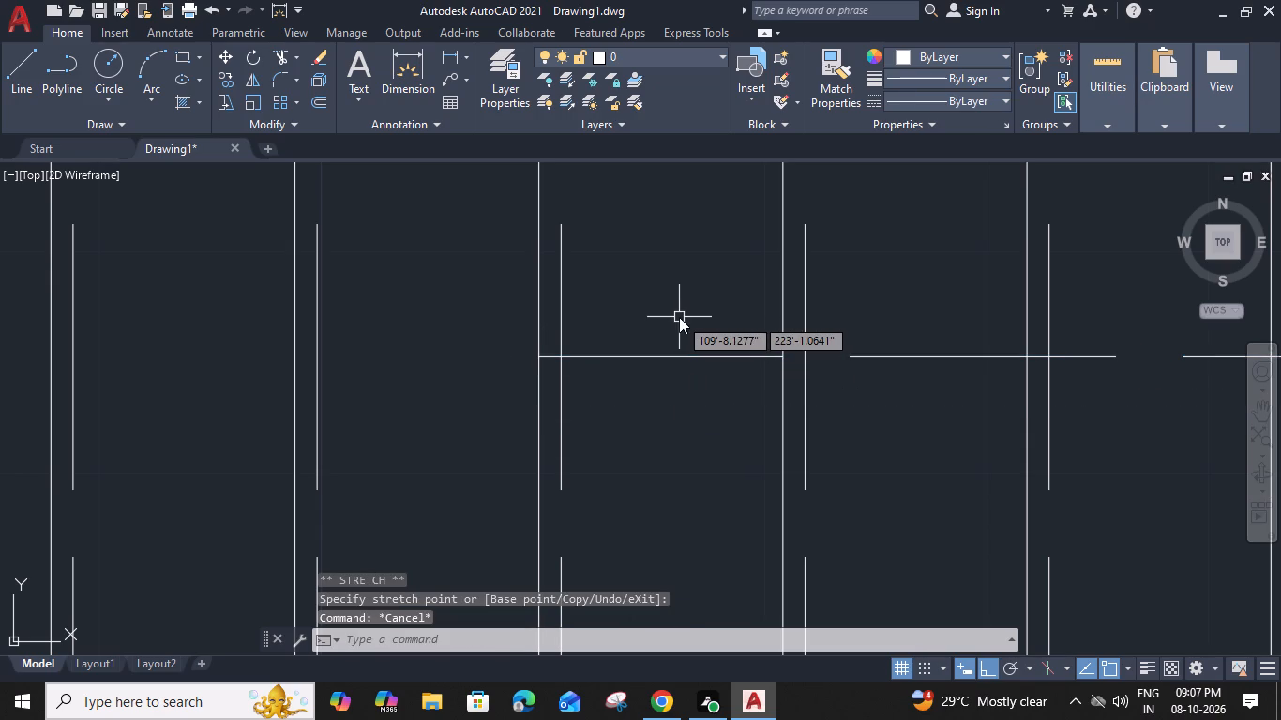
pyautogui.click(540, 354)
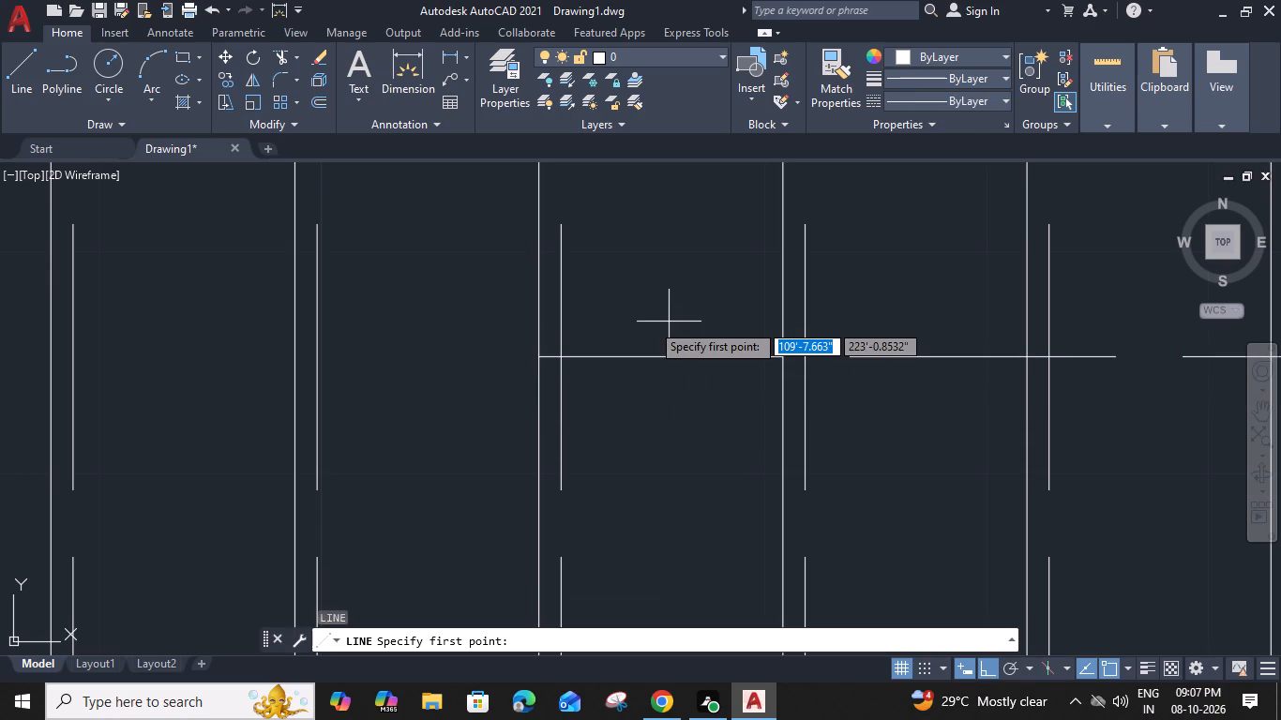
pyautogui.click(780, 203)
pyautogui.press('Escape')
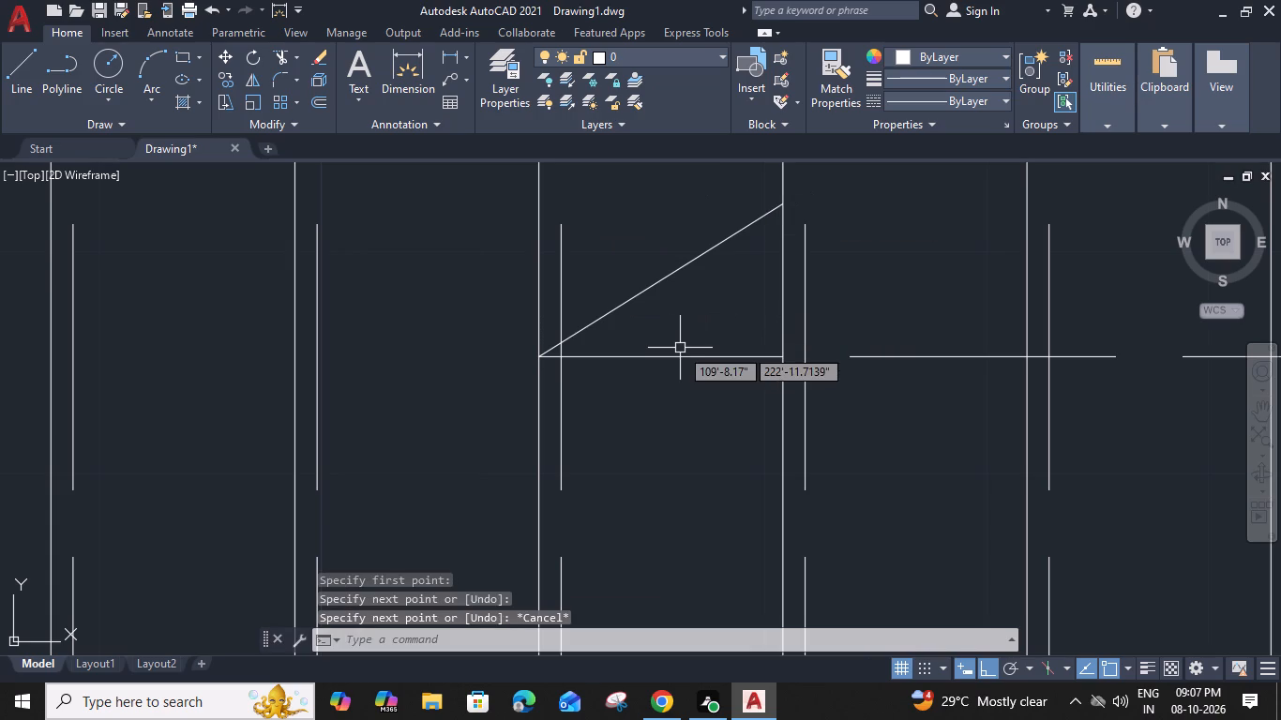
pyautogui.write('L')
pyautogui.press('space')
pyautogui.click(539, 355)
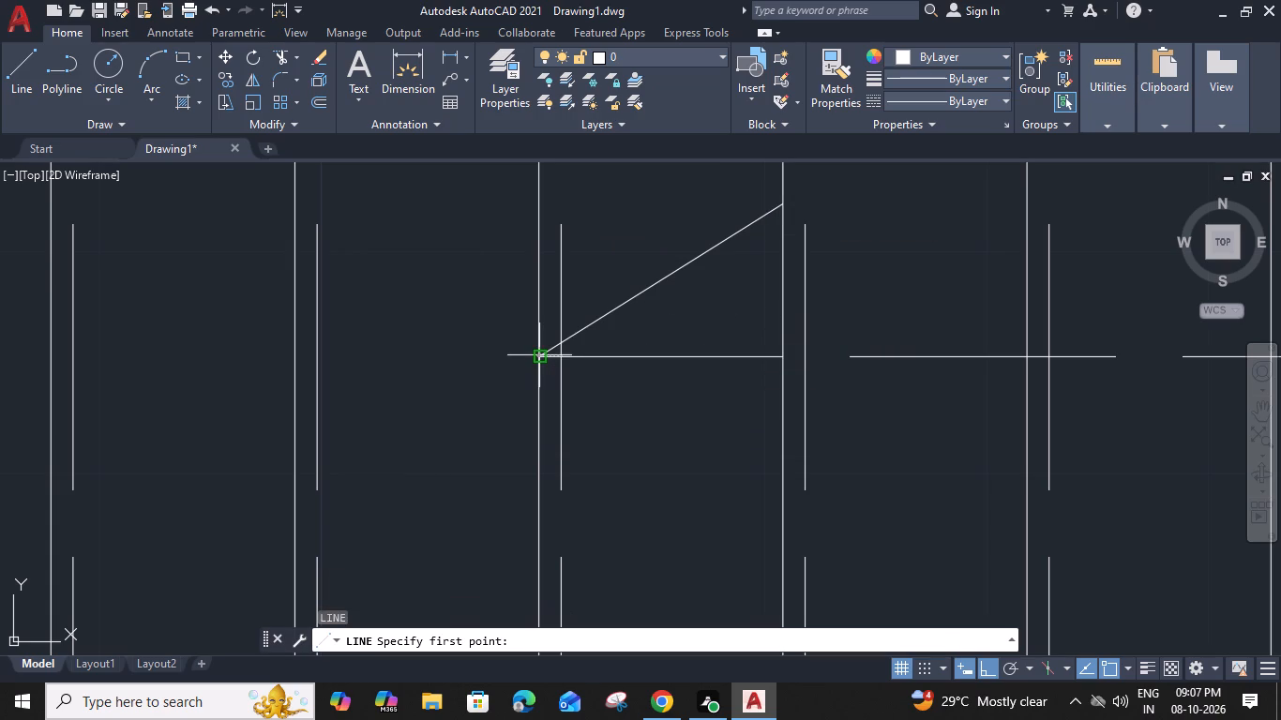
pyautogui.click(786, 486)
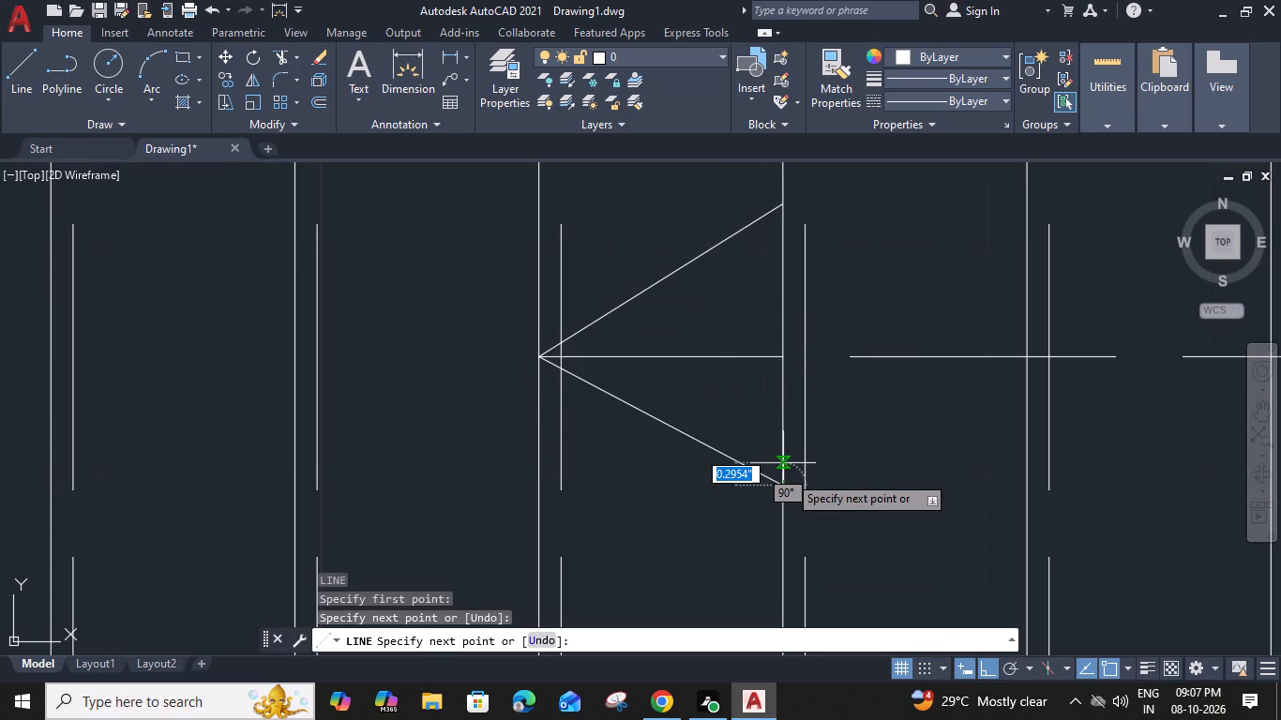
pyautogui.click(719, 357)
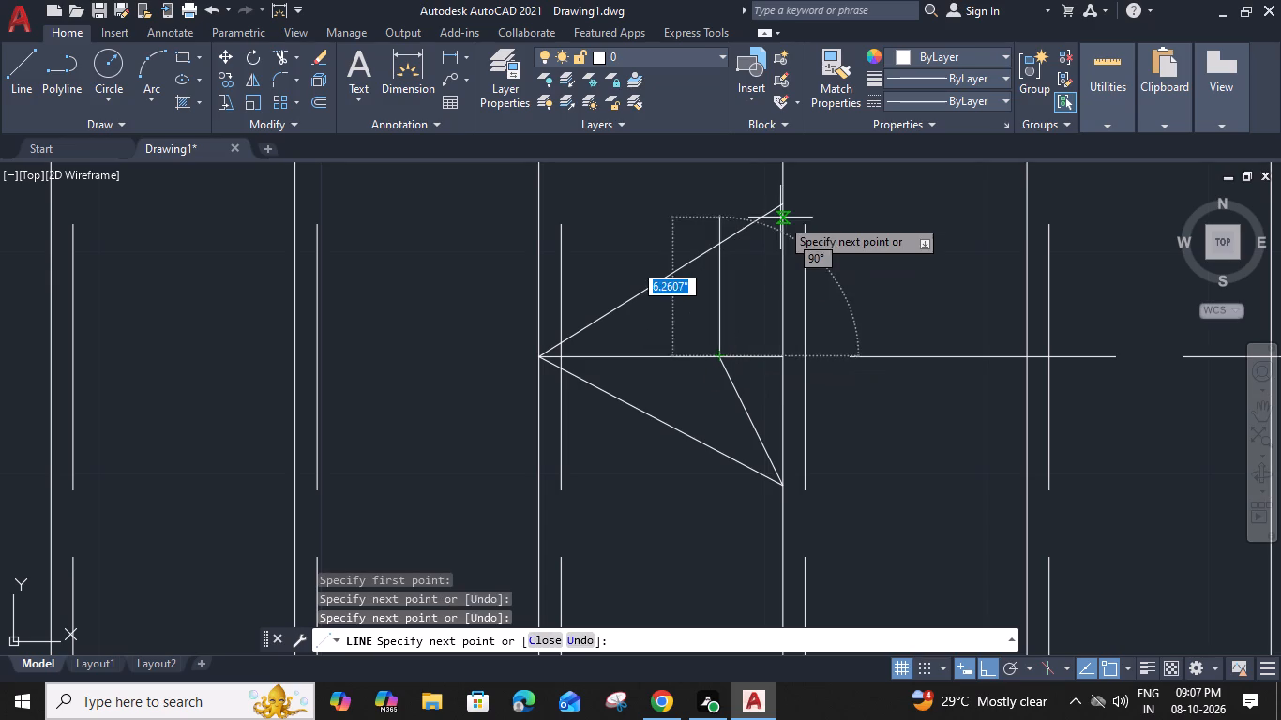
pyautogui.click(782, 204)
pyautogui.press('Escape')
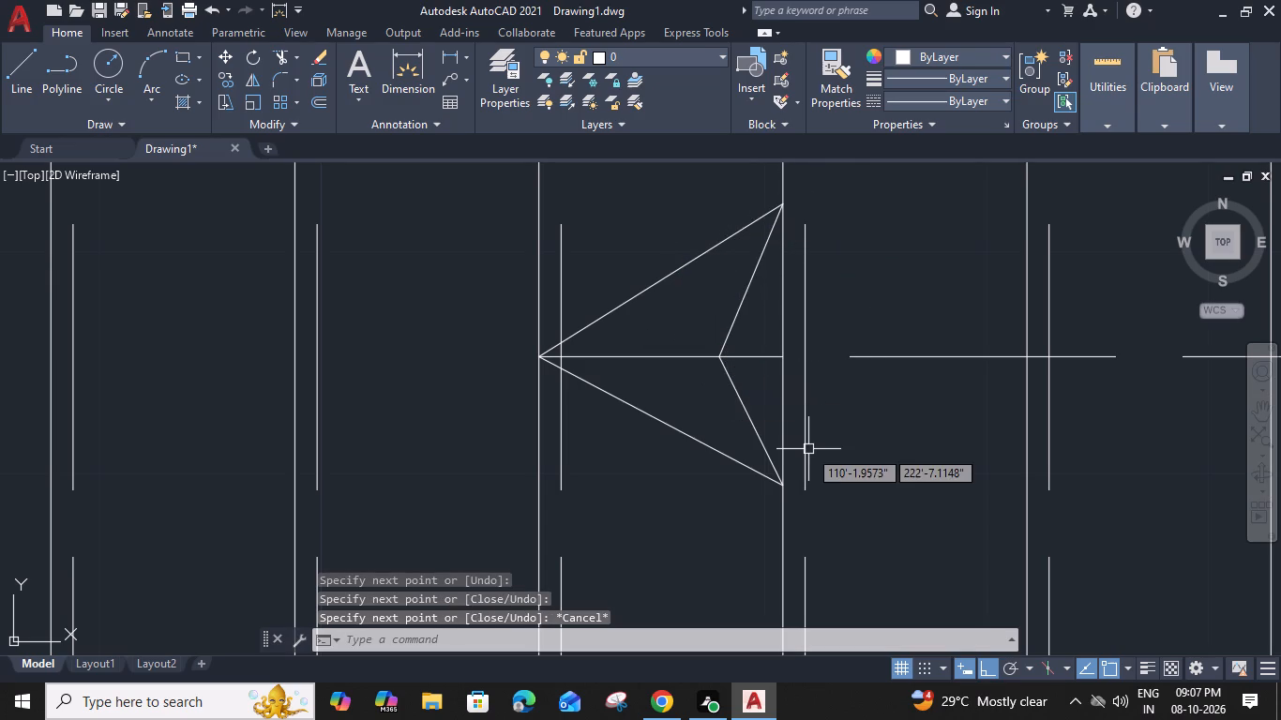
# Trim away the dashed line's part inside the arrowhead and the tread line pieces crossing its tip.
pyautogui.press('t')
pyautogui.press('r')
pyautogui.press('space')
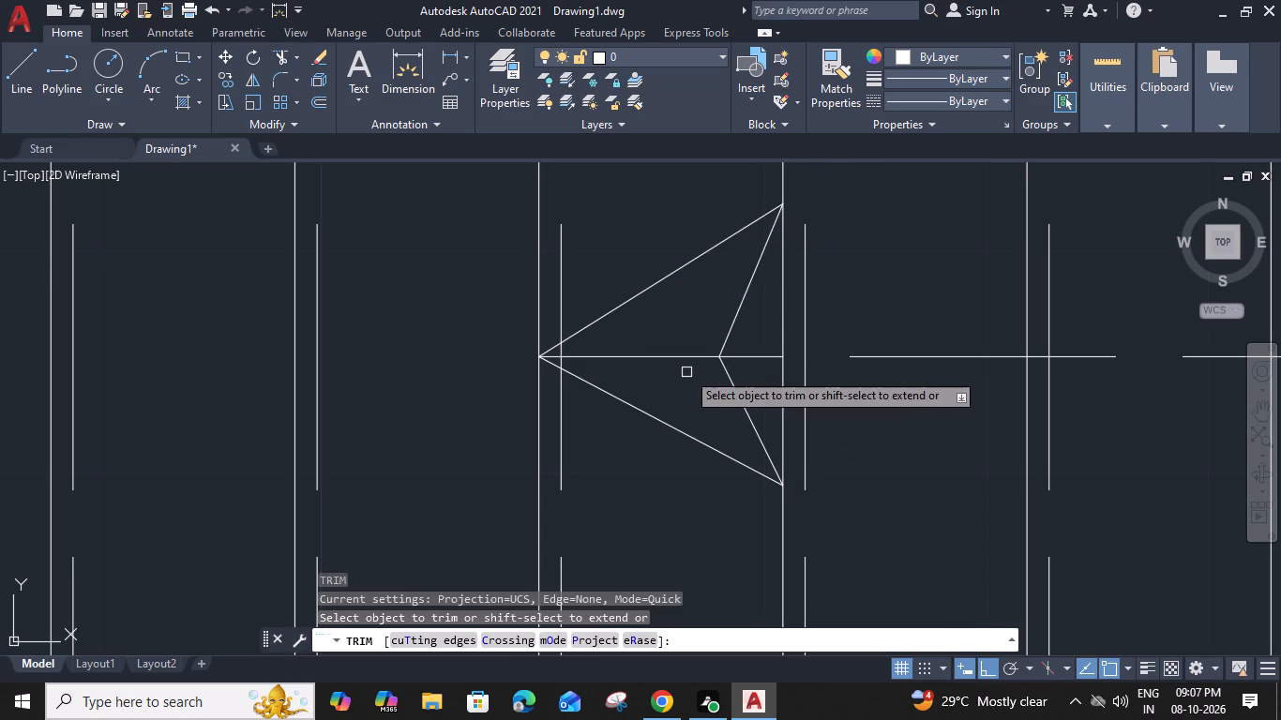
pyautogui.click(685, 357)
pyautogui.scroll(2, 569, 352)
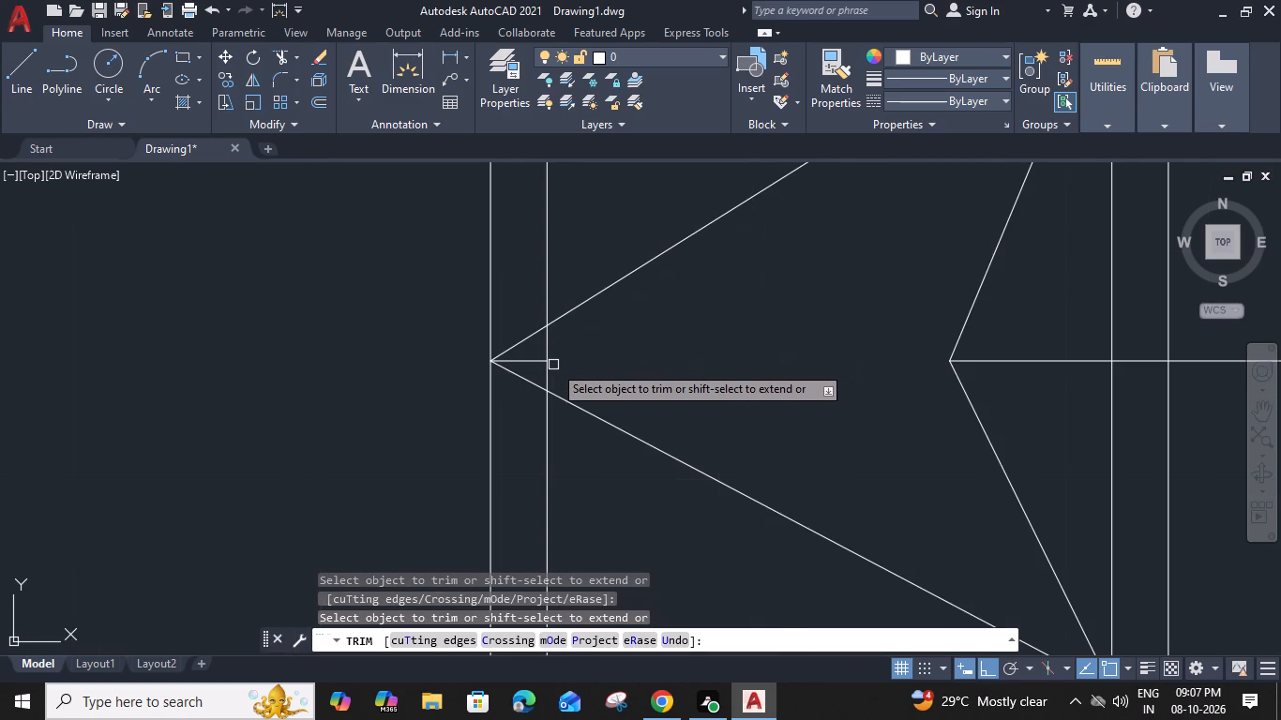
pyautogui.click(550, 369)
pyautogui.click(550, 346)
pyautogui.click(534, 360)
pyautogui.press('Escape')
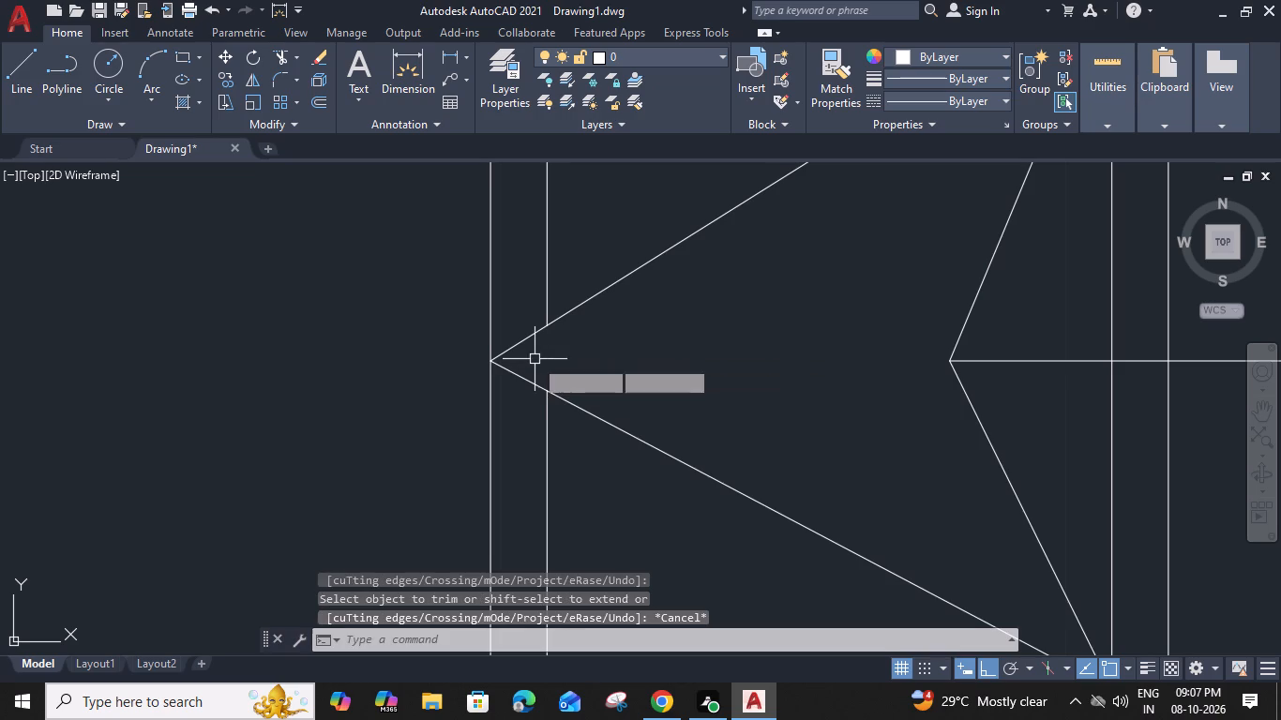
# Stretch the dashed arrow line's tail slightly past the outermost tread, to a length of about 4'-2".
pyautogui.scroll(-3, 671, 348)
pyautogui.scroll(-2, 766, 385)
pyautogui.moveTo(827, 391); pyautogui.dragTo(638, 338, button='middle')
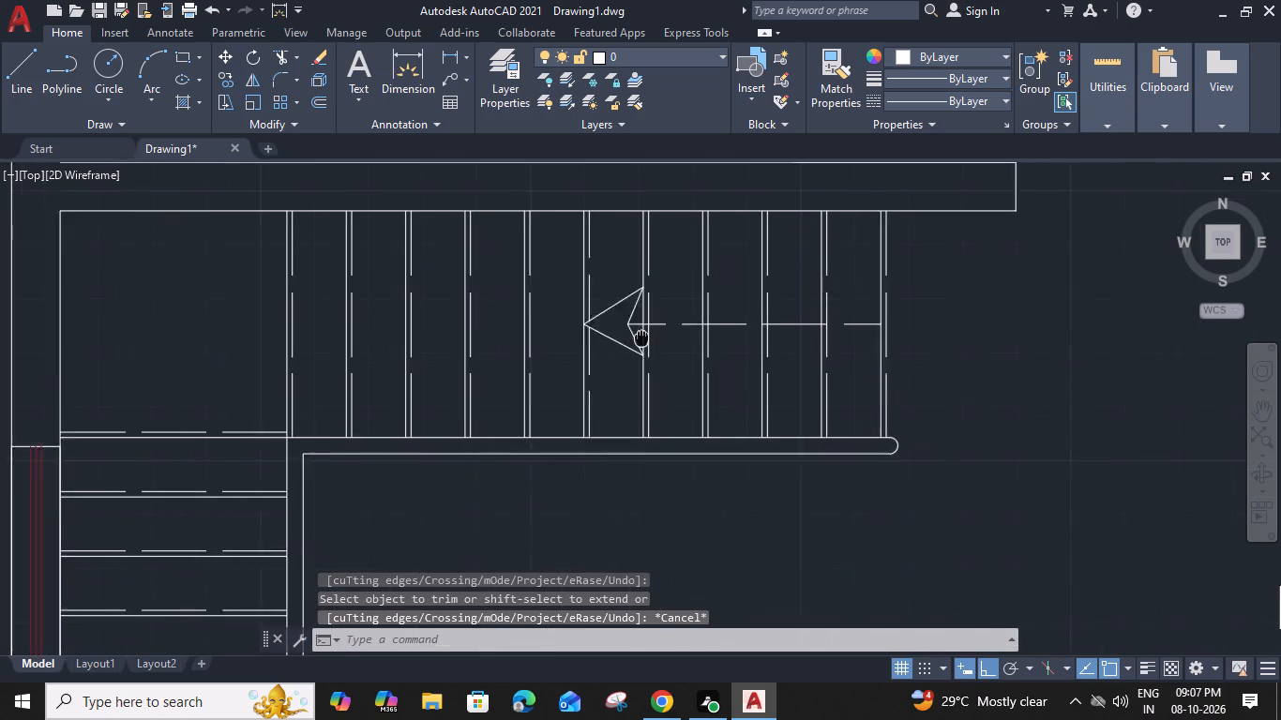
pyautogui.moveTo(638, 338); pyautogui.dragTo(634, 338, button='middle')
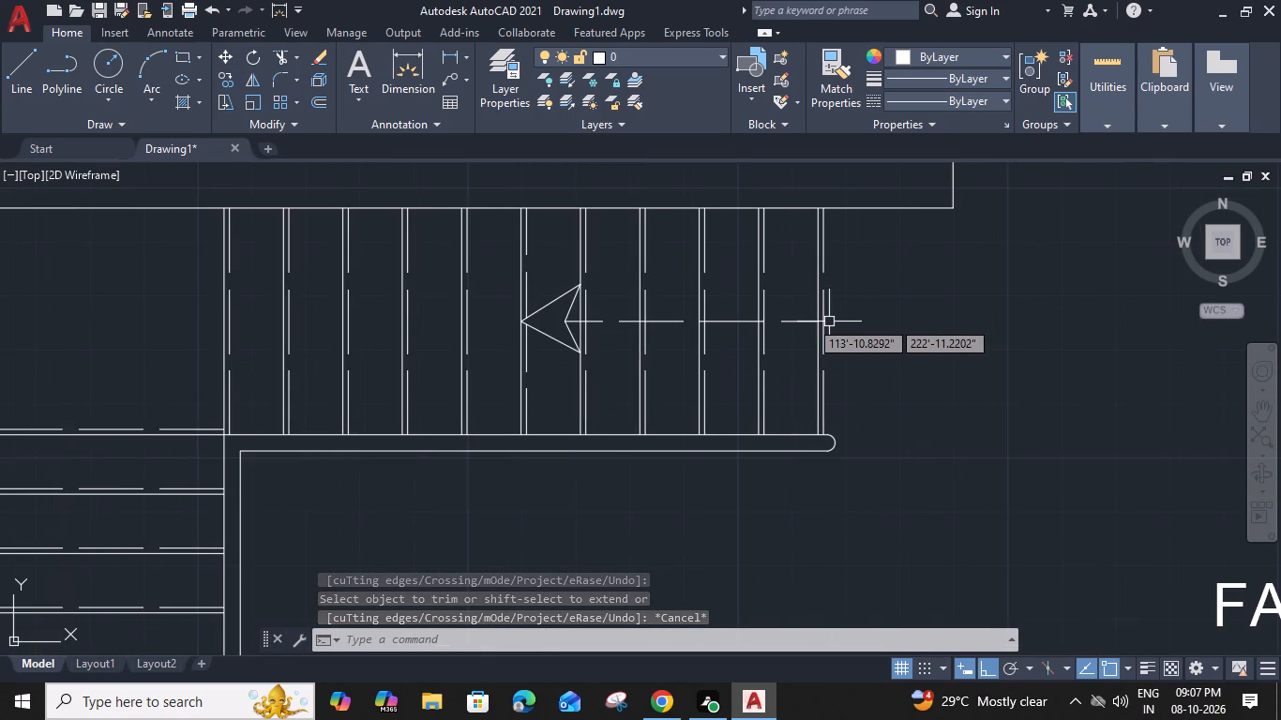
pyautogui.click(806, 322)
pyautogui.click(821, 322)
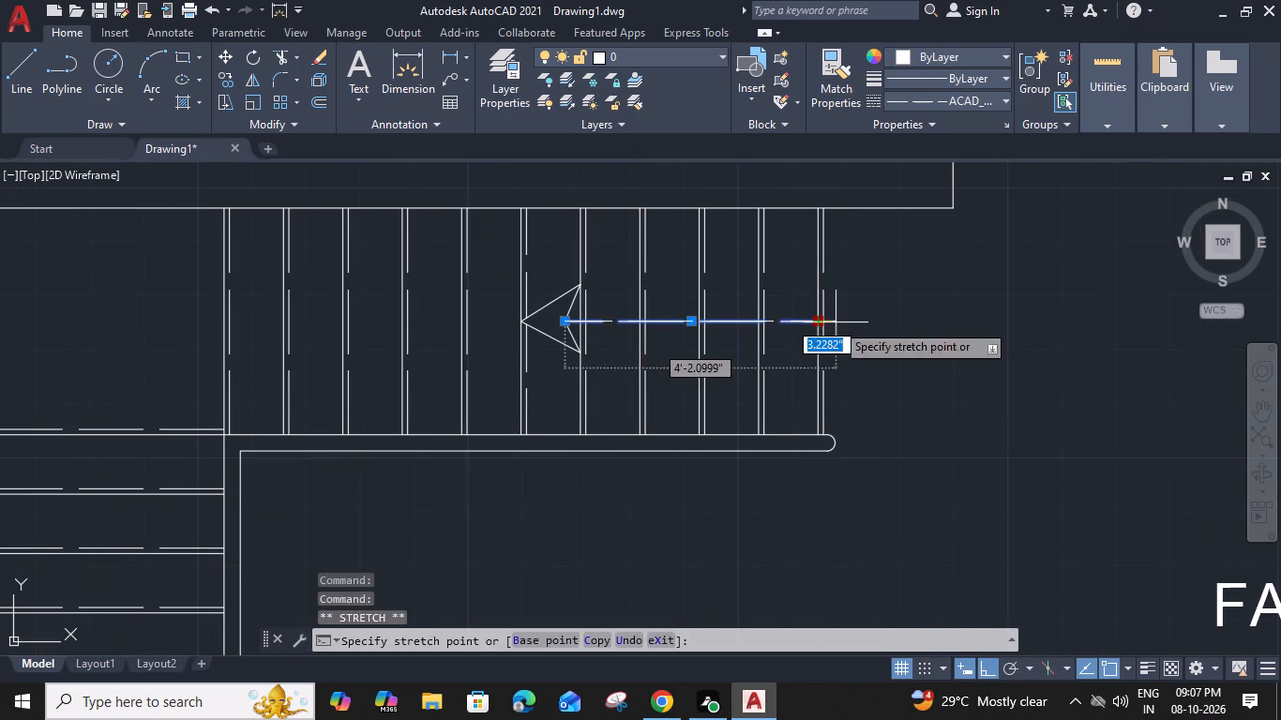
pyautogui.click(838, 323)
pyautogui.press('Escape')
# Copy the FAMILY LOUNGE 14'-0"X16'-0" label to the tail of the stair arrow.
pyautogui.scroll(-2, 860, 353)
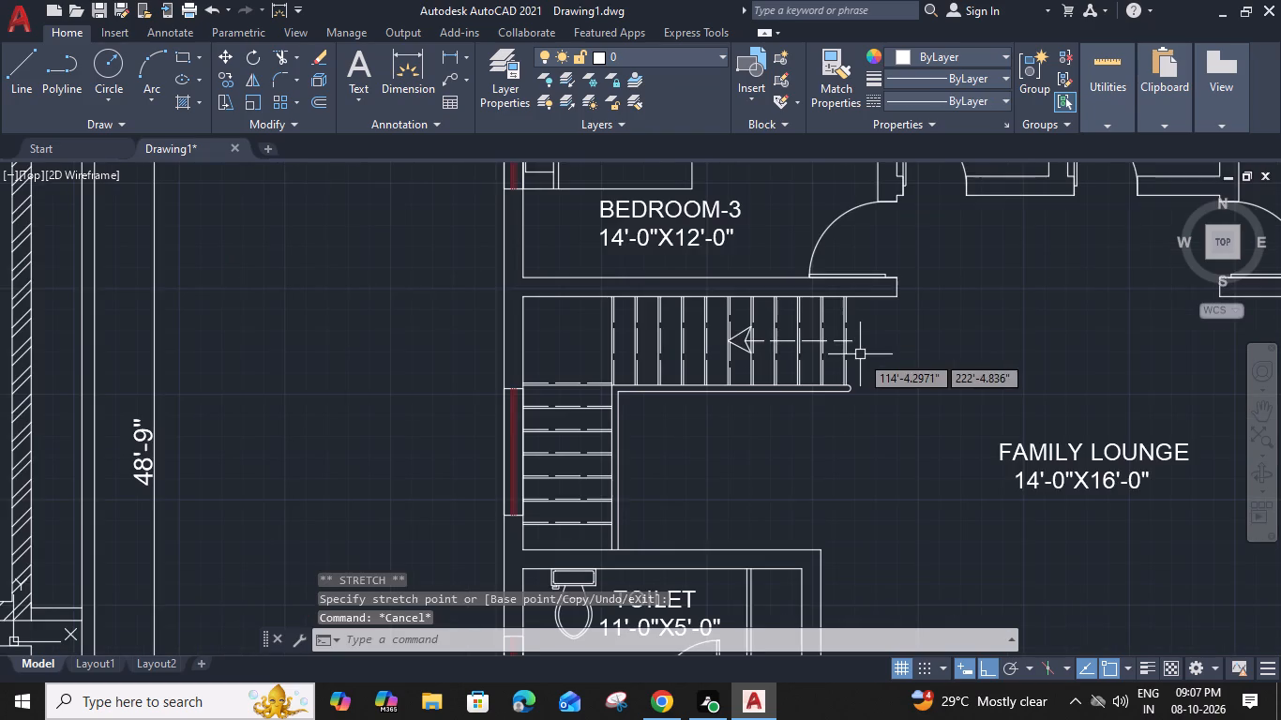
pyautogui.moveTo(857, 354); pyautogui.dragTo(673, 347, button='middle')
pyautogui.click(850, 453)
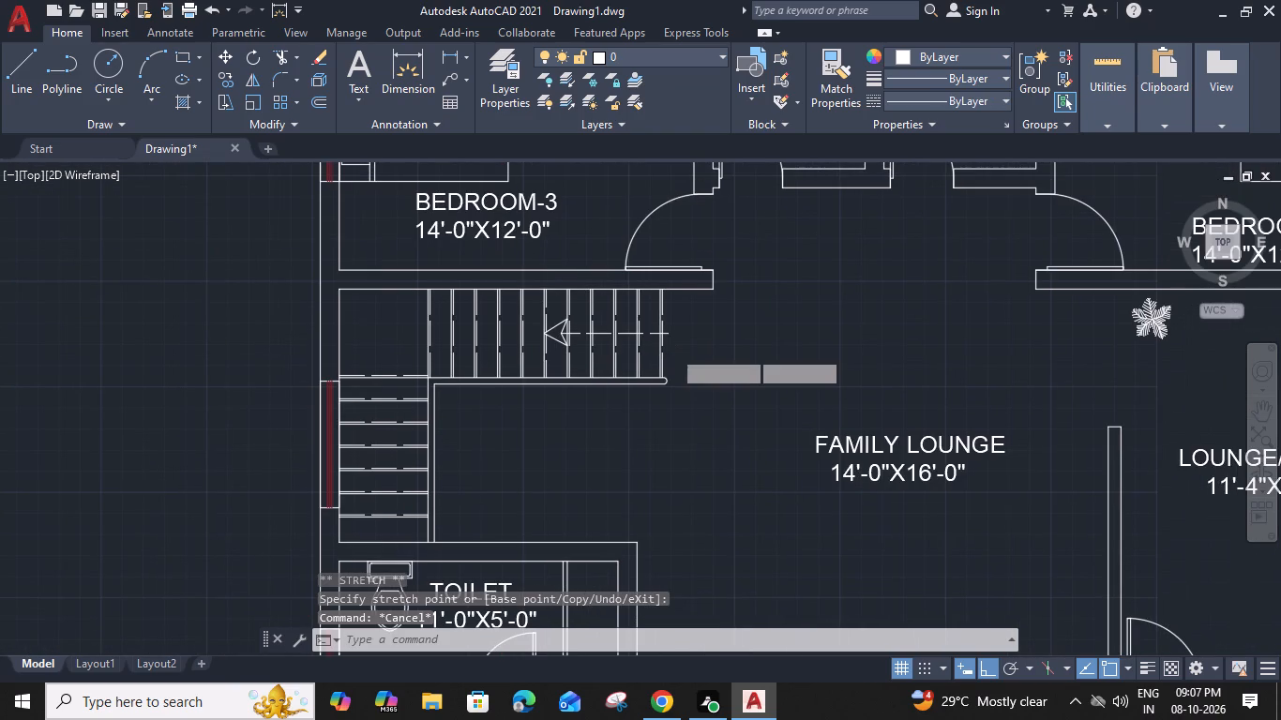
pyautogui.press('c')
pyautogui.write('O')
pyautogui.press('space')
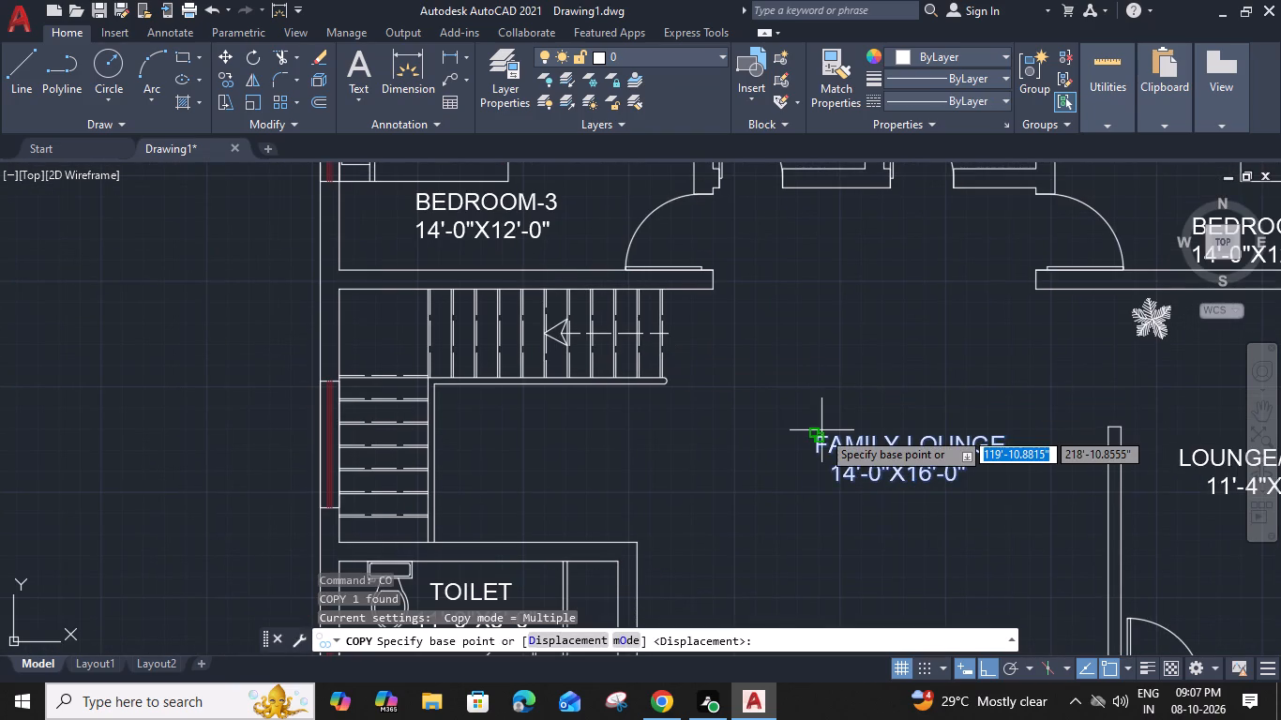
pyautogui.click(817, 435)
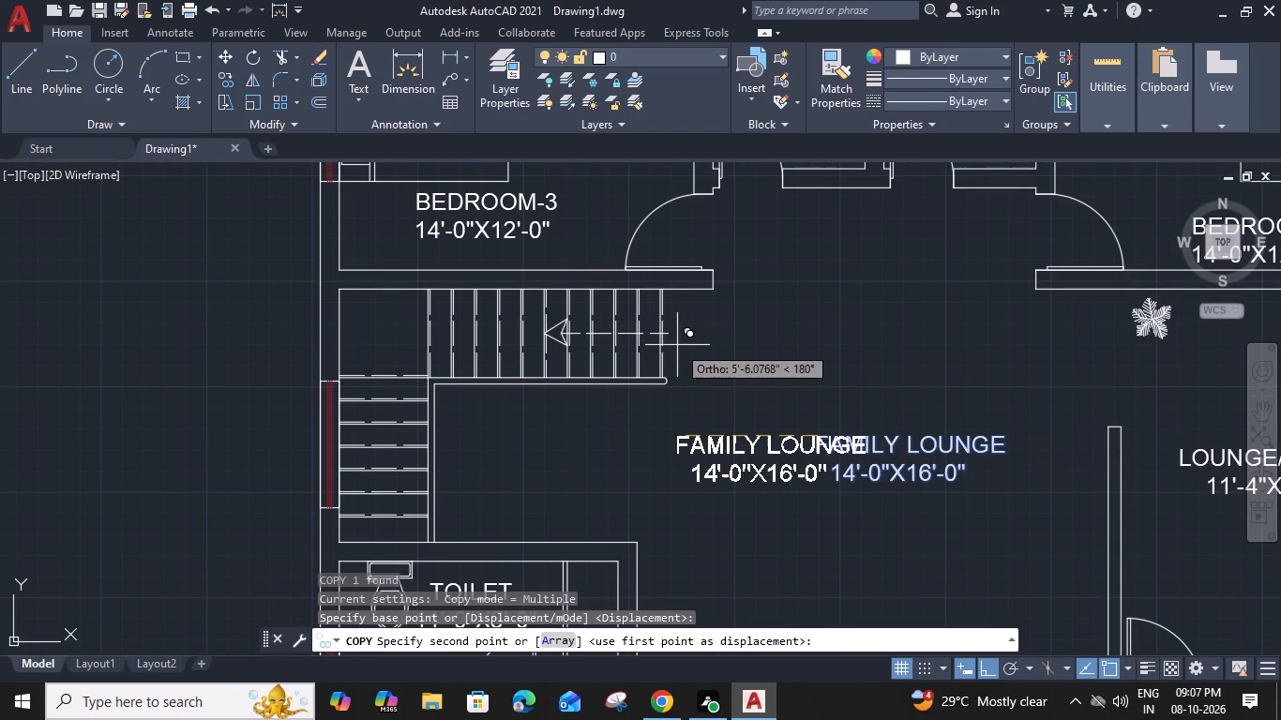
pyautogui.click(673, 333)
pyautogui.press('Escape')
# Replace the copied label's text at the stair arrow's tail with DN and narrow its text frame to fit.
pyautogui.doubleClick(735, 342)
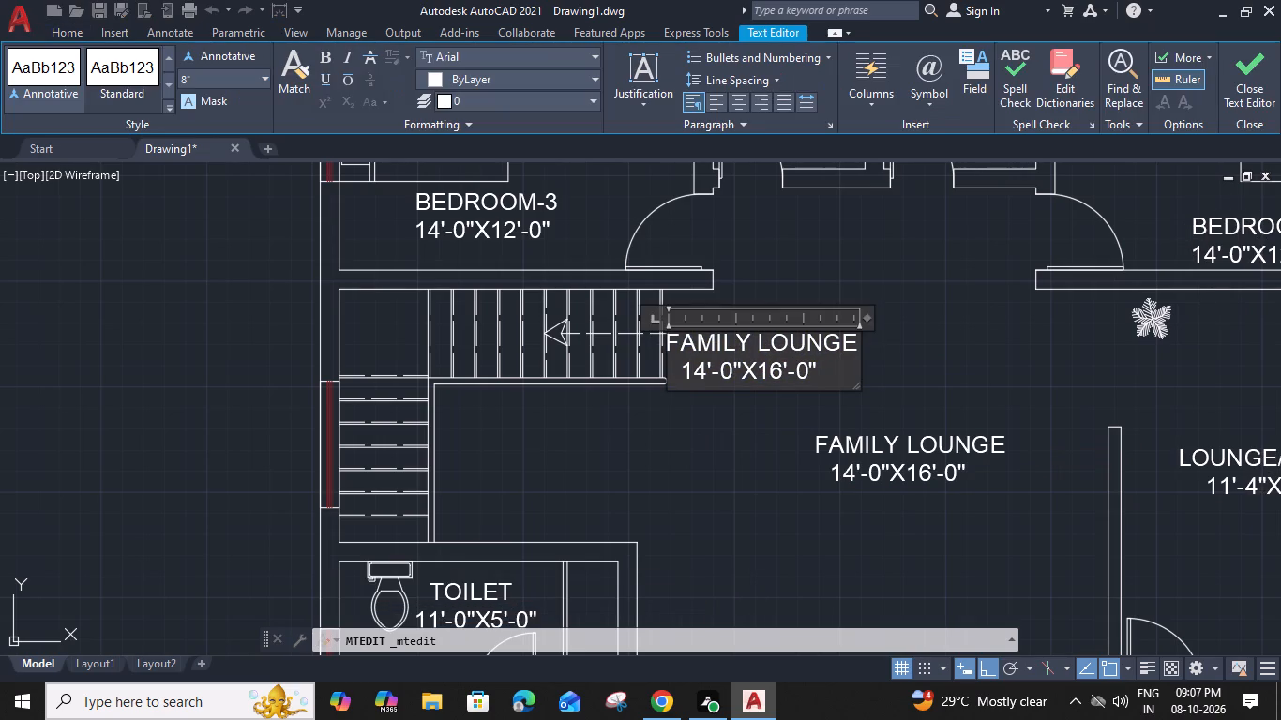
pyautogui.moveTo(817, 371); pyautogui.dragTo(653, 344)
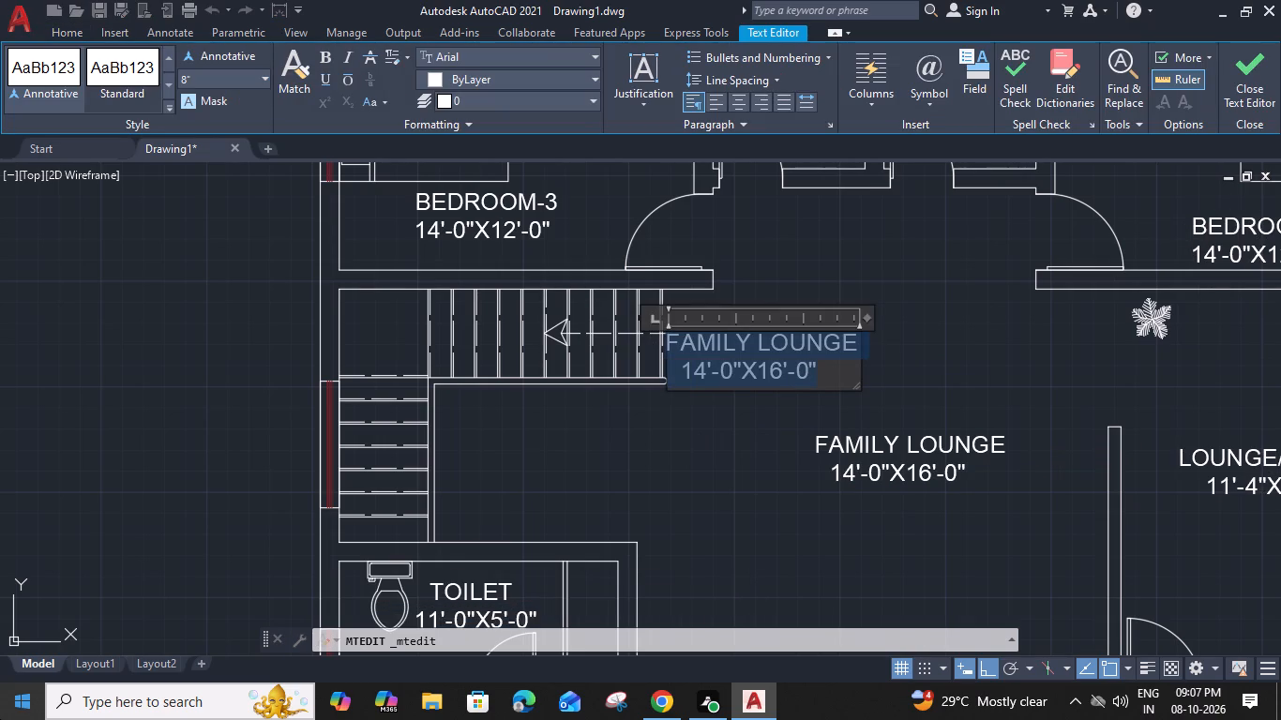
pyautogui.write('UP')
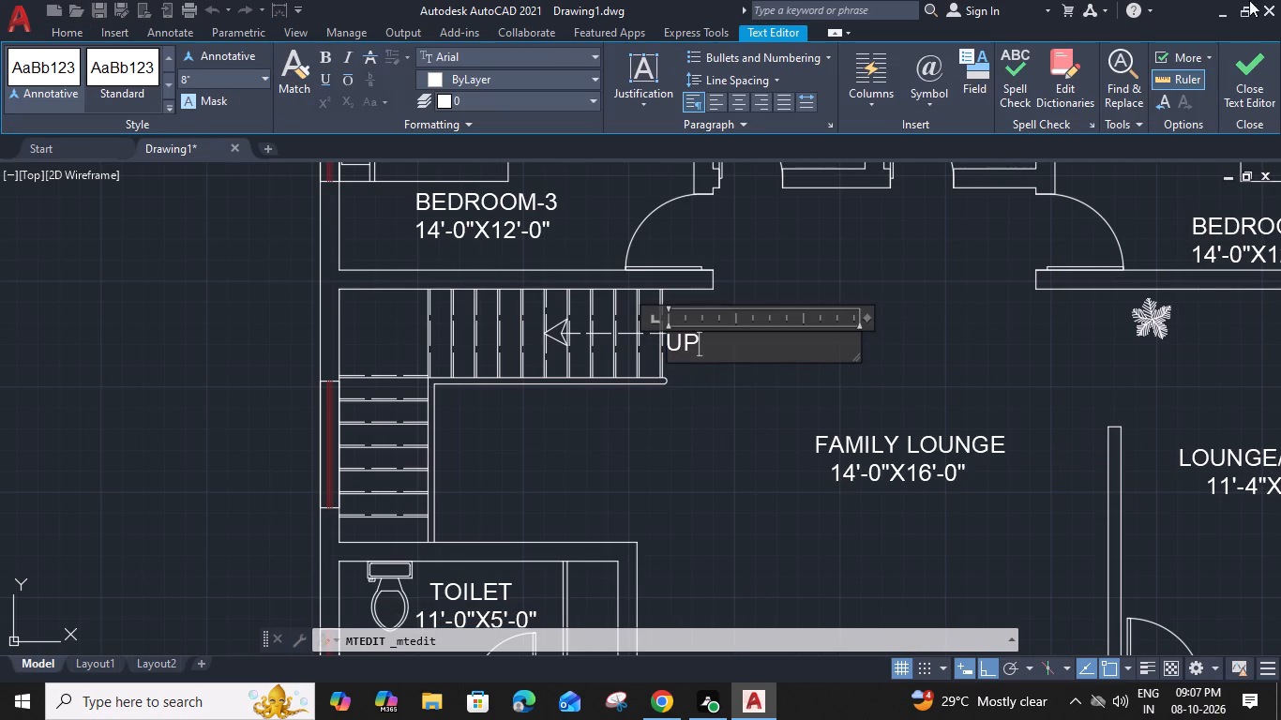
pyautogui.moveTo(868, 315); pyautogui.dragTo(709, 326)
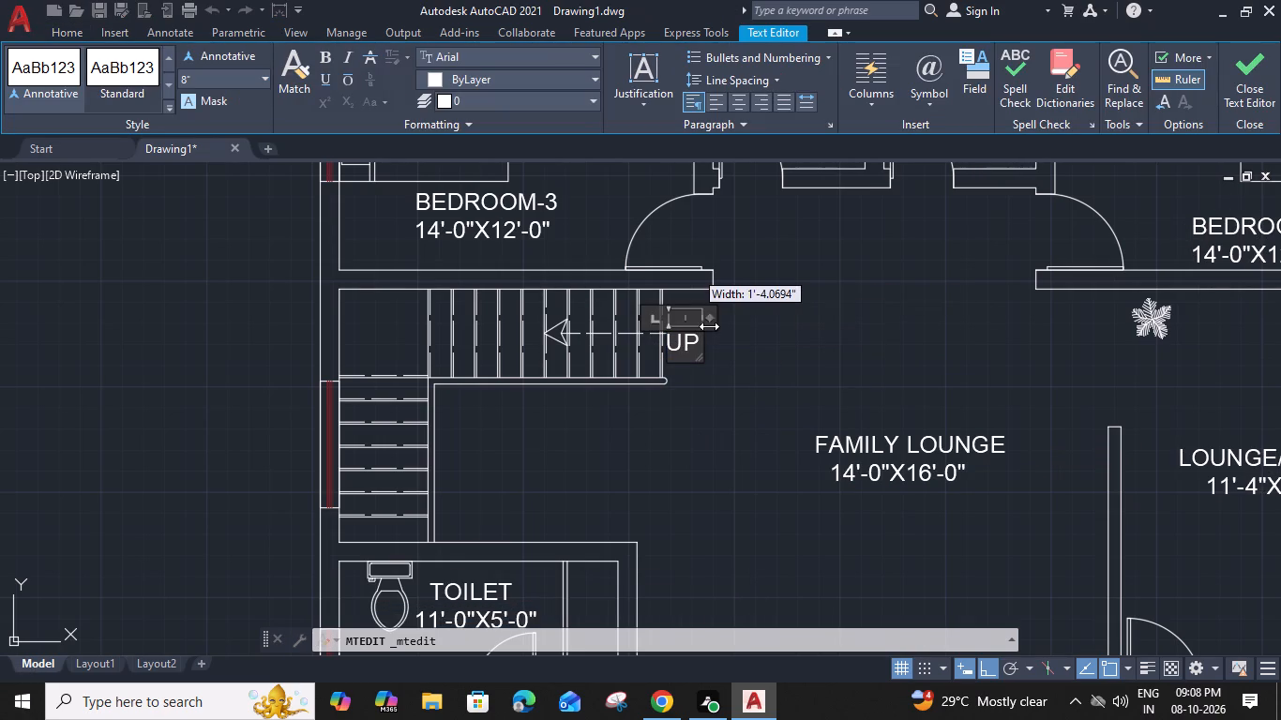
pyautogui.moveTo(709, 326); pyautogui.dragTo(716, 326)
pyautogui.moveTo(696, 345); pyautogui.dragTo(652, 341)
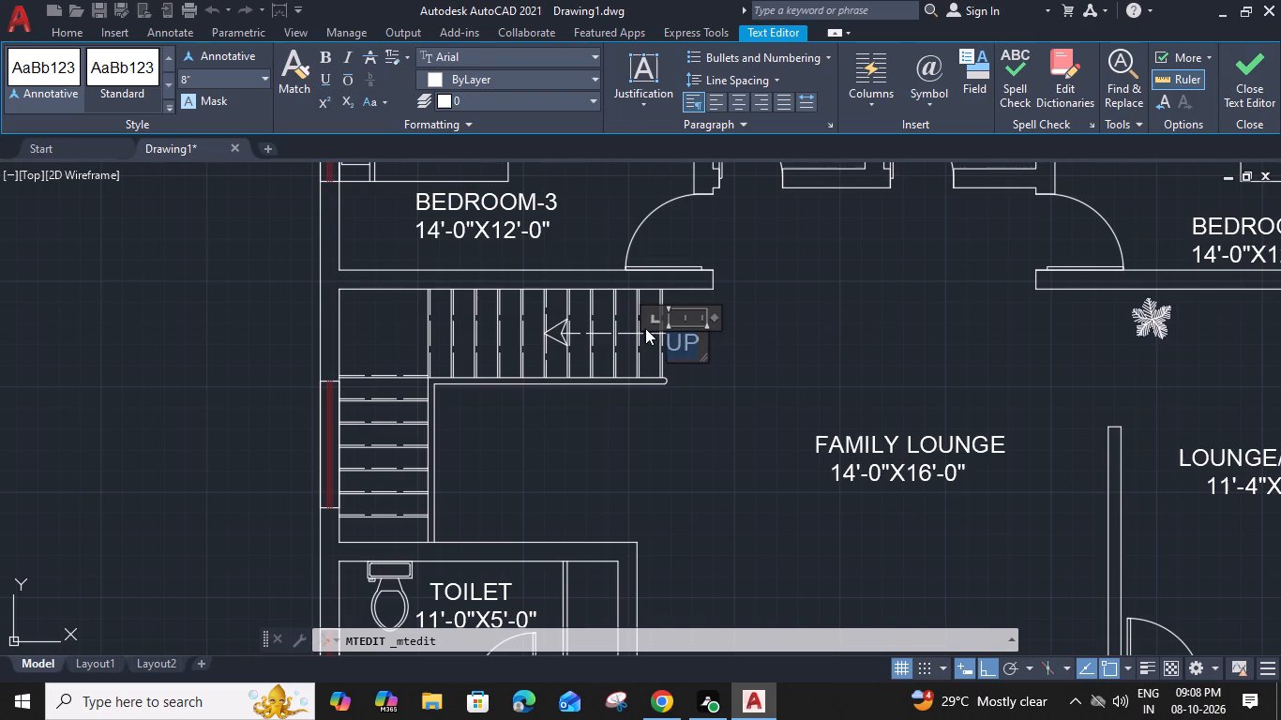
pyautogui.write('DW')
pyautogui.press('BackSpace')
pyautogui.press('n')
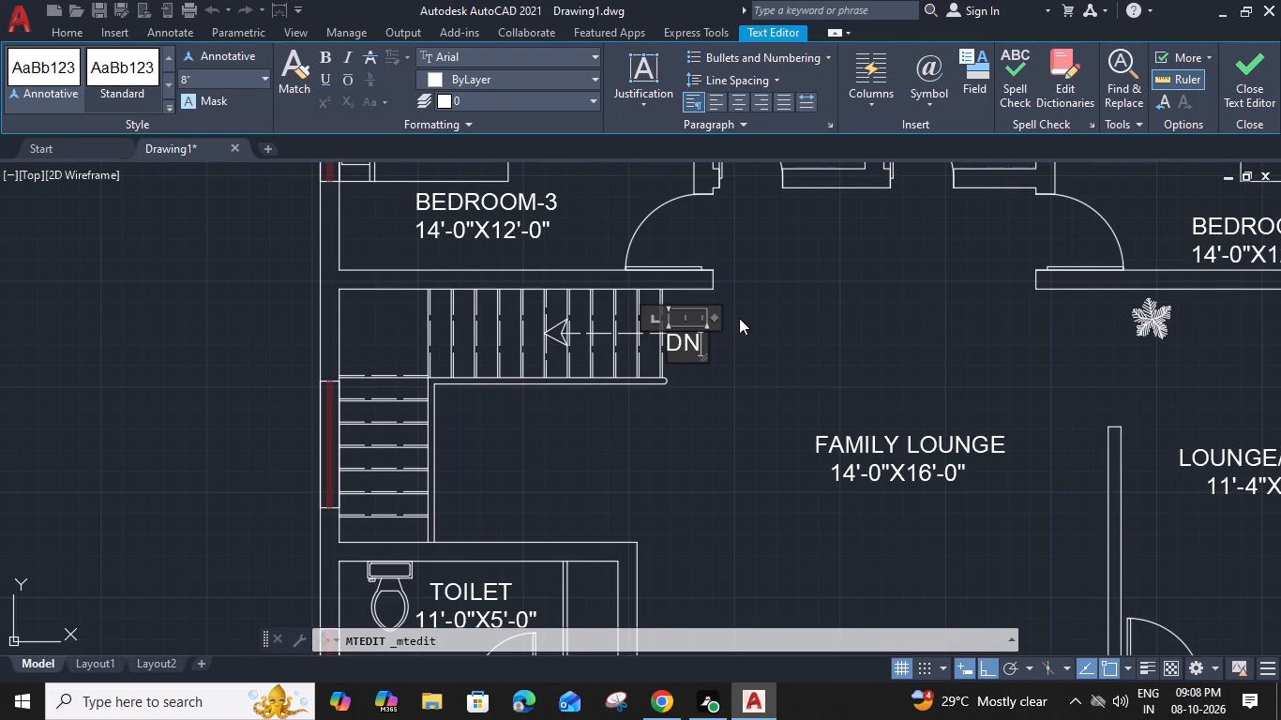
pyautogui.click(750, 341)
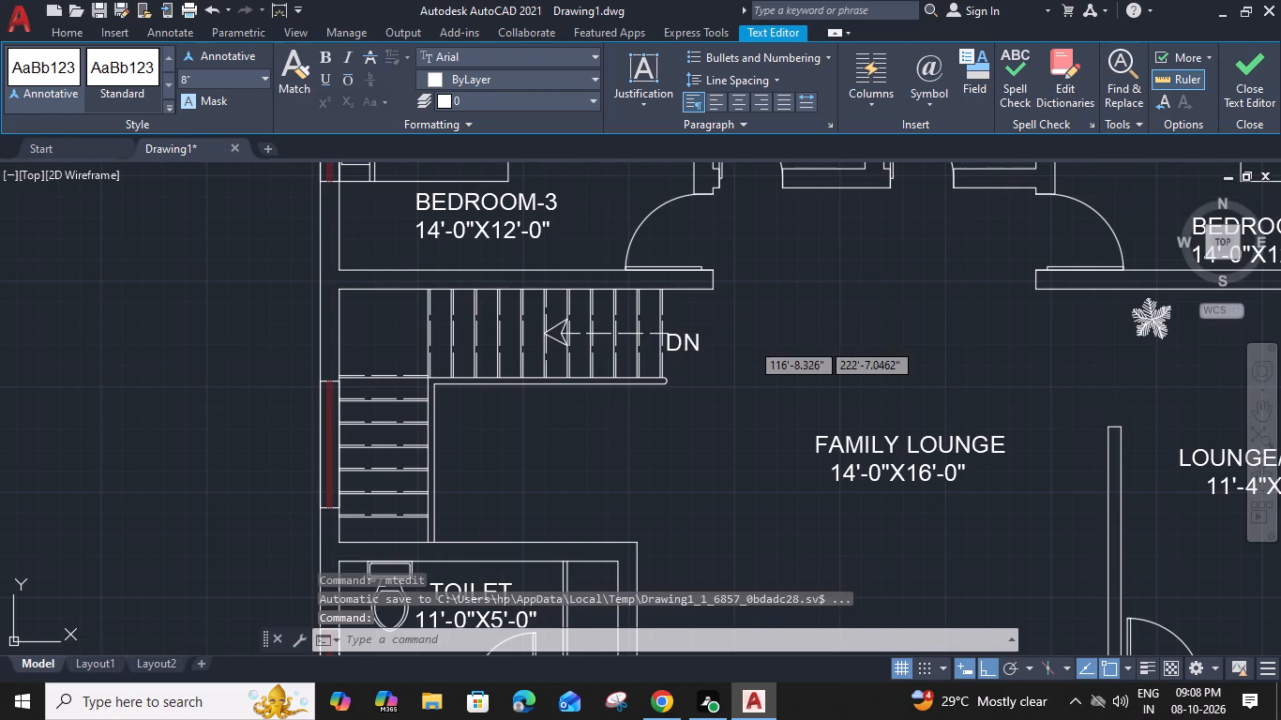
# Move the DN label into line with the stair arrow, then shift it about 2.5" away from the arrow's tail.
pyautogui.scroll(2, 701, 327)
pyautogui.click(694, 346)
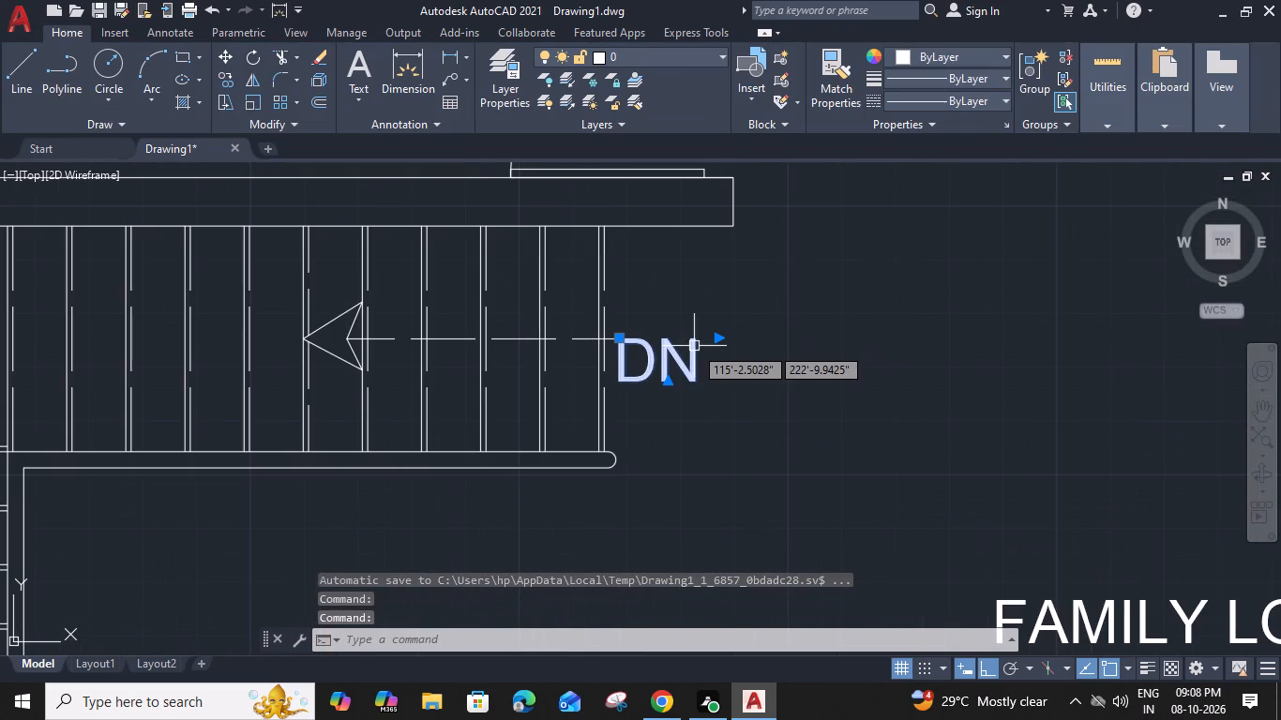
pyautogui.write('M')
pyautogui.press('space')
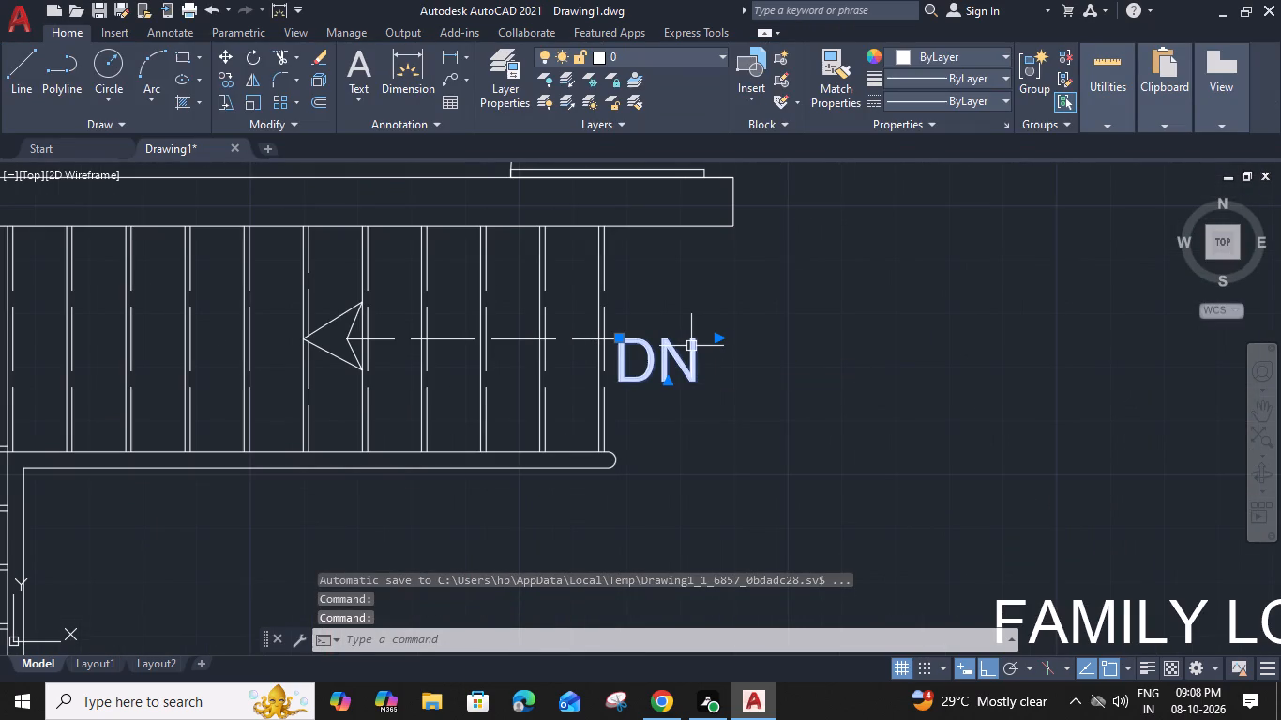
pyautogui.click(624, 339)
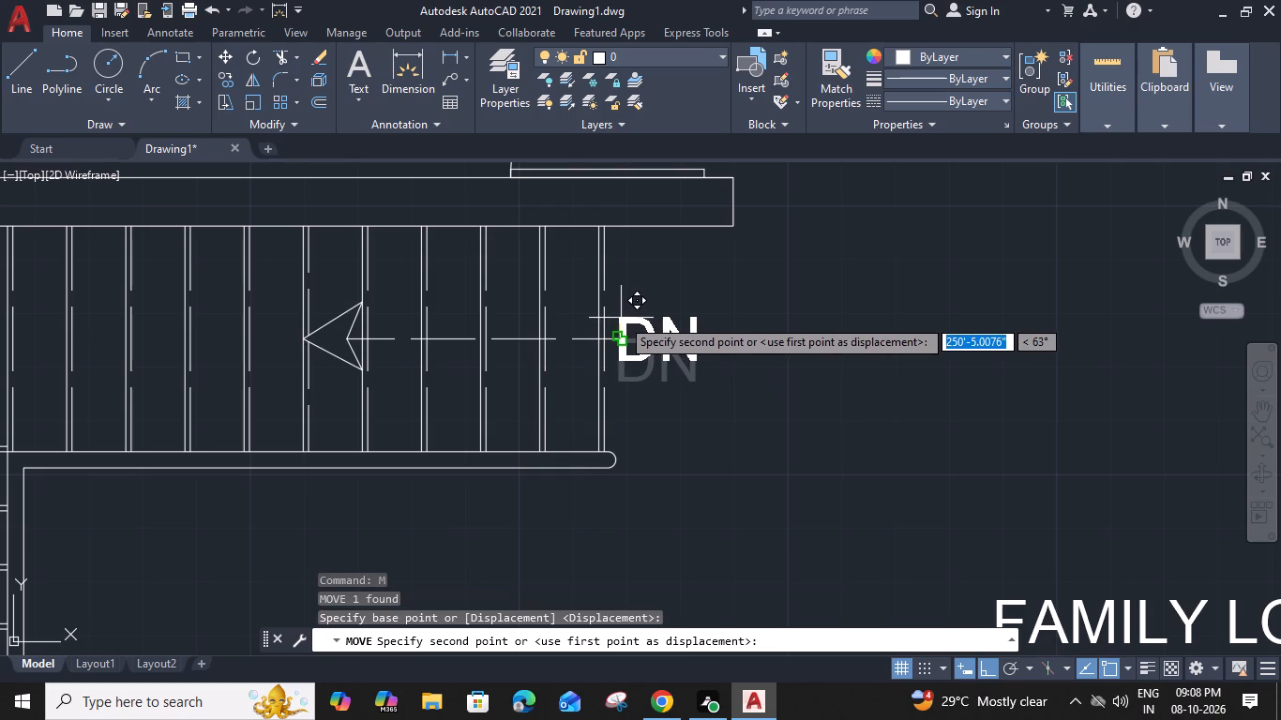
pyautogui.click(621, 316)
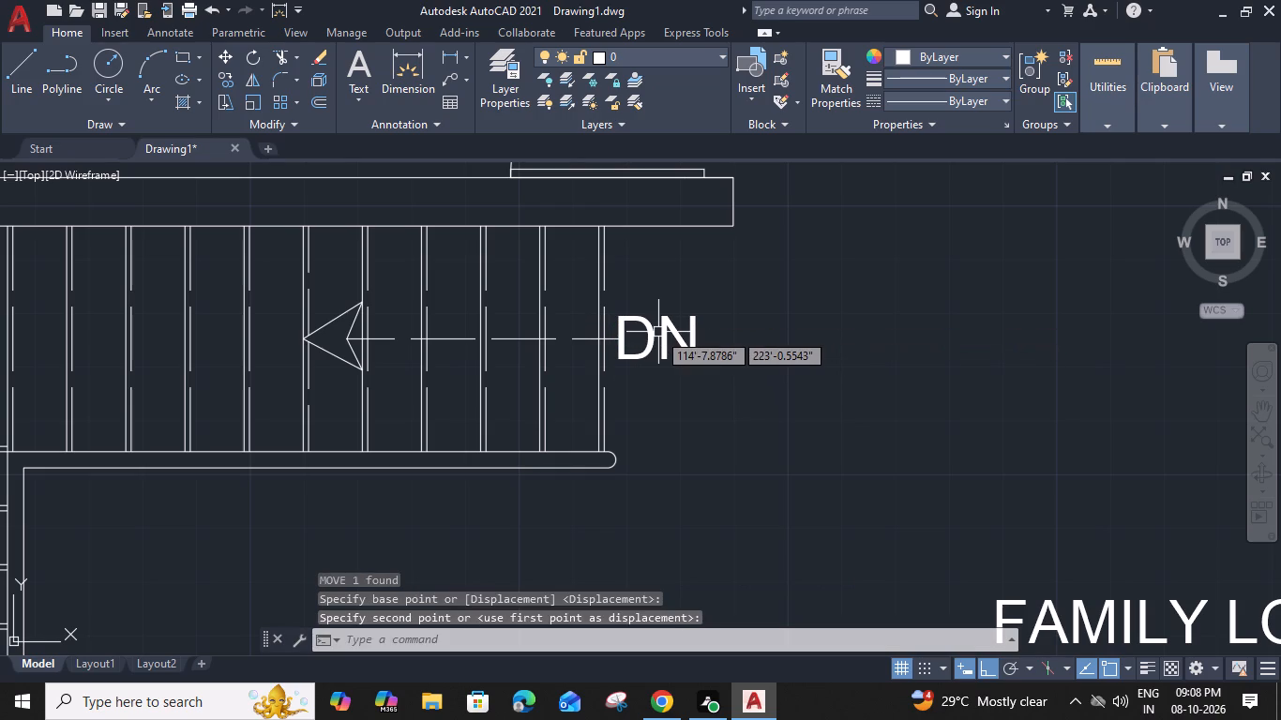
pyautogui.click(656, 332)
pyautogui.write('M')
pyautogui.press('space')
pyautogui.scroll(2, 625, 341)
pyautogui.click(615, 334)
pyautogui.click(650, 336)
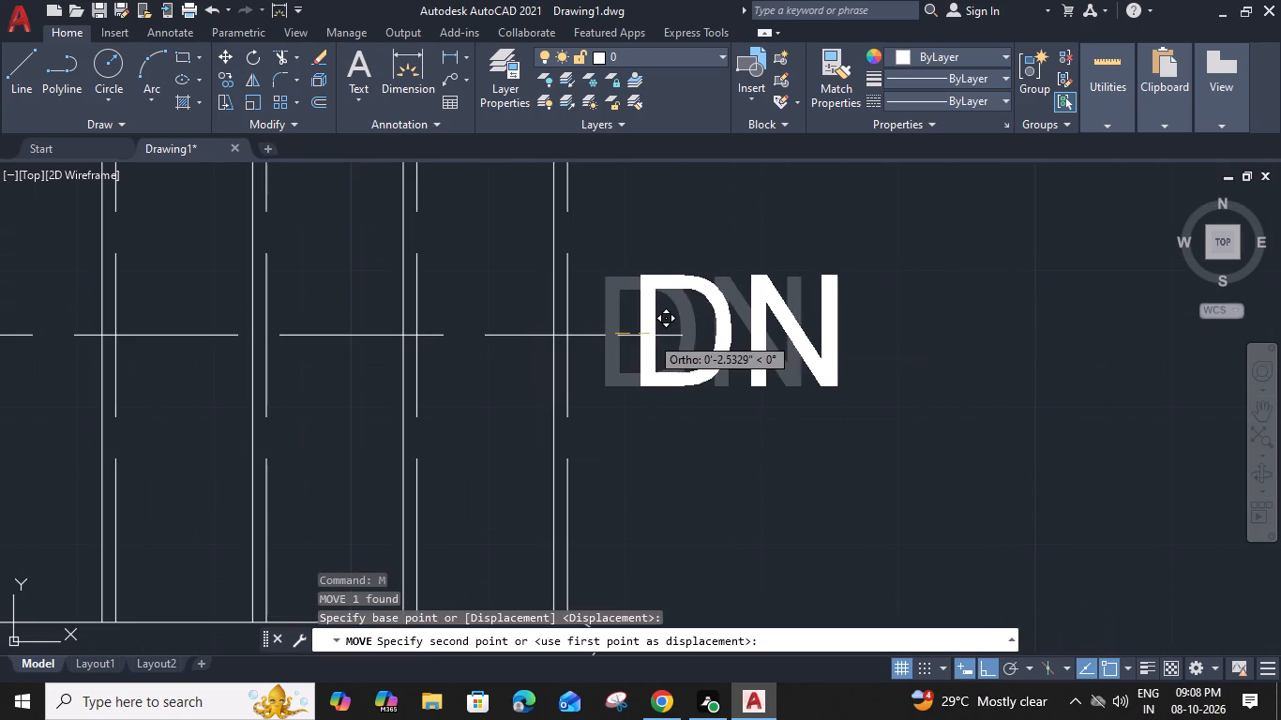
# Draw a short line across the balcony's front wall, a little way in from the BEDROOM-5 wall.
pyautogui.scroll(-5, 650, 336)
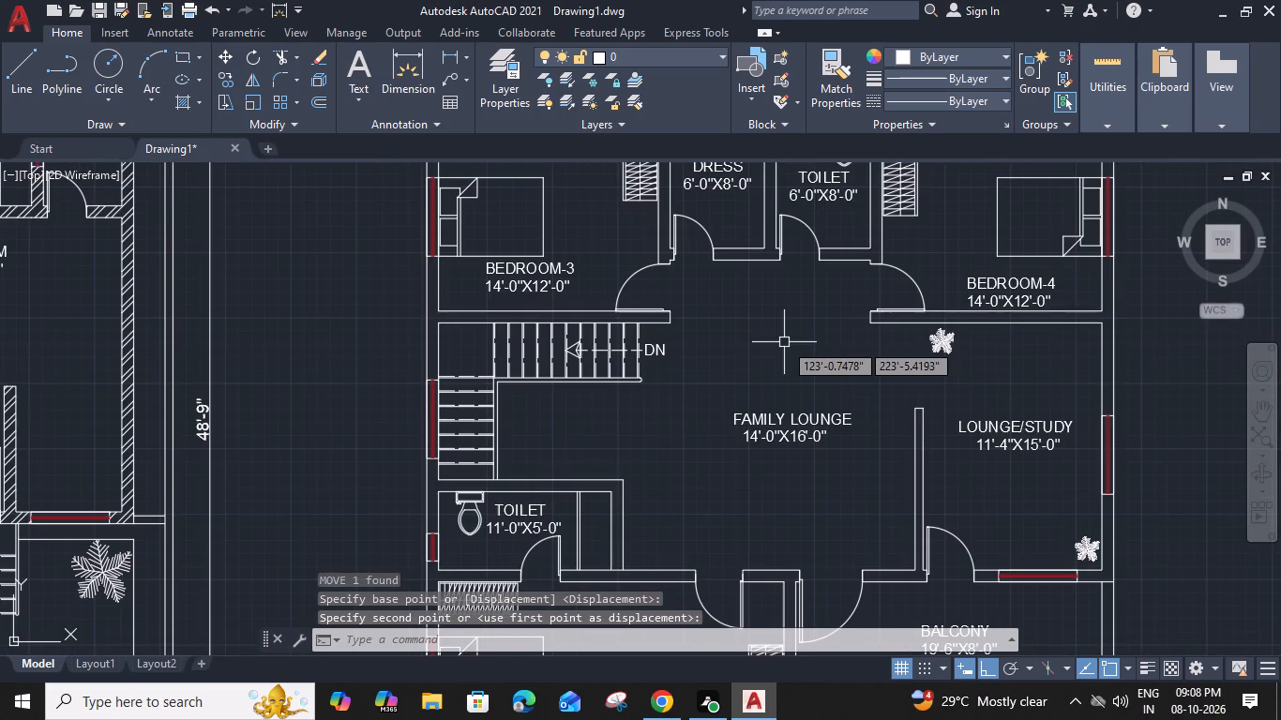
pyautogui.scroll(-1, 880, 383)
pyautogui.moveTo(877, 378); pyautogui.dragTo(796, 292, button='middle')
pyautogui.moveTo(850, 352); pyautogui.dragTo(772, 259, button='middle')
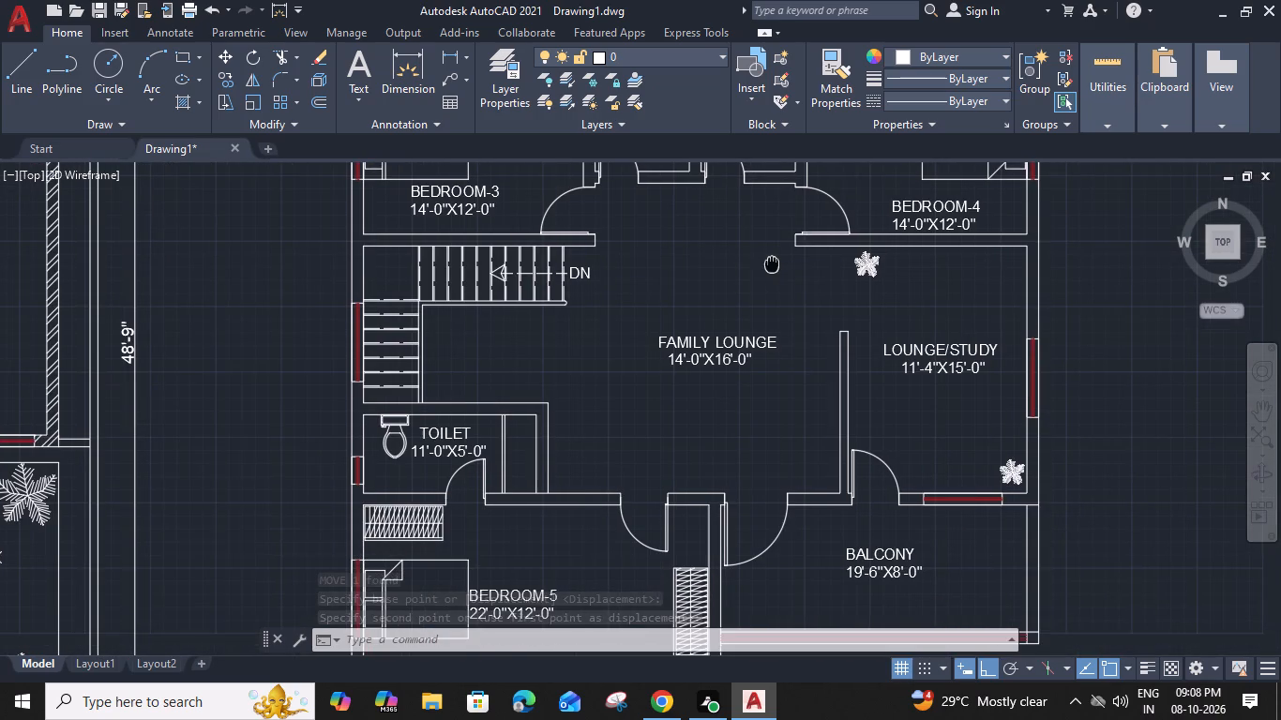
pyautogui.moveTo(772, 259); pyautogui.dragTo(774, 258, button='middle')
pyautogui.scroll(-1, 801, 386)
pyautogui.moveTo(800, 389); pyautogui.dragTo(790, 368, button='middle')
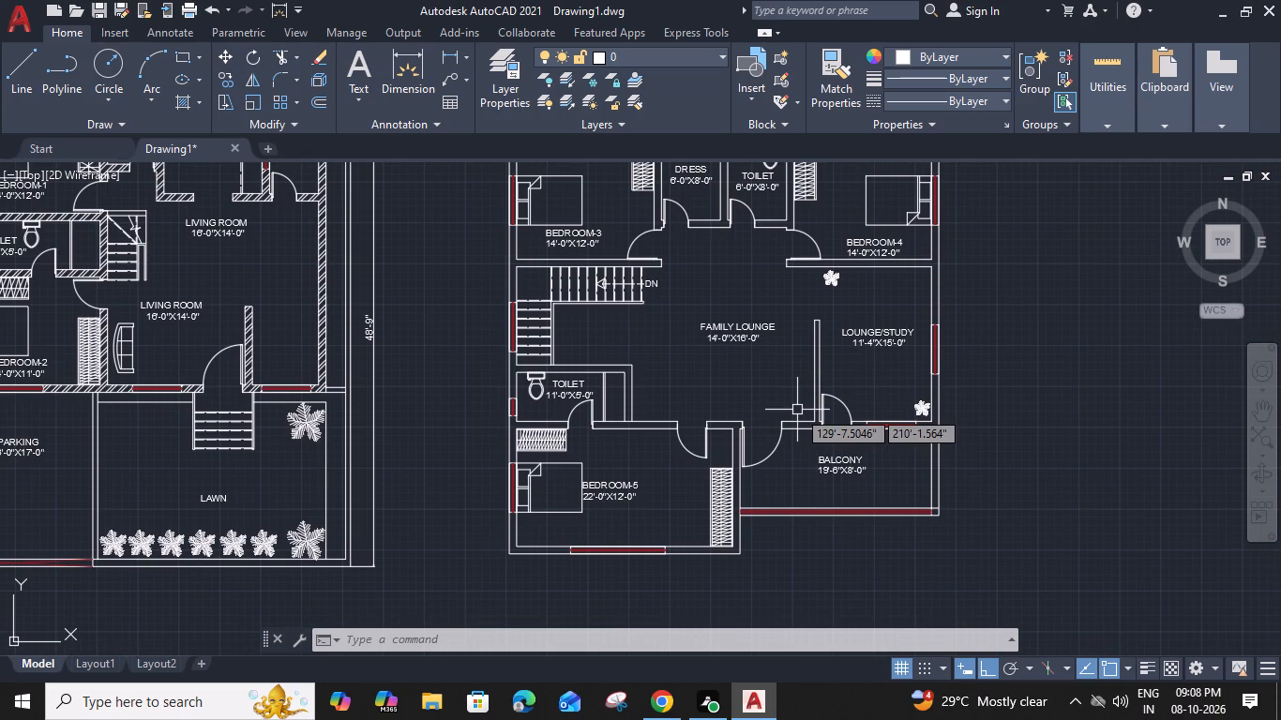
pyautogui.scroll(3, 830, 540)
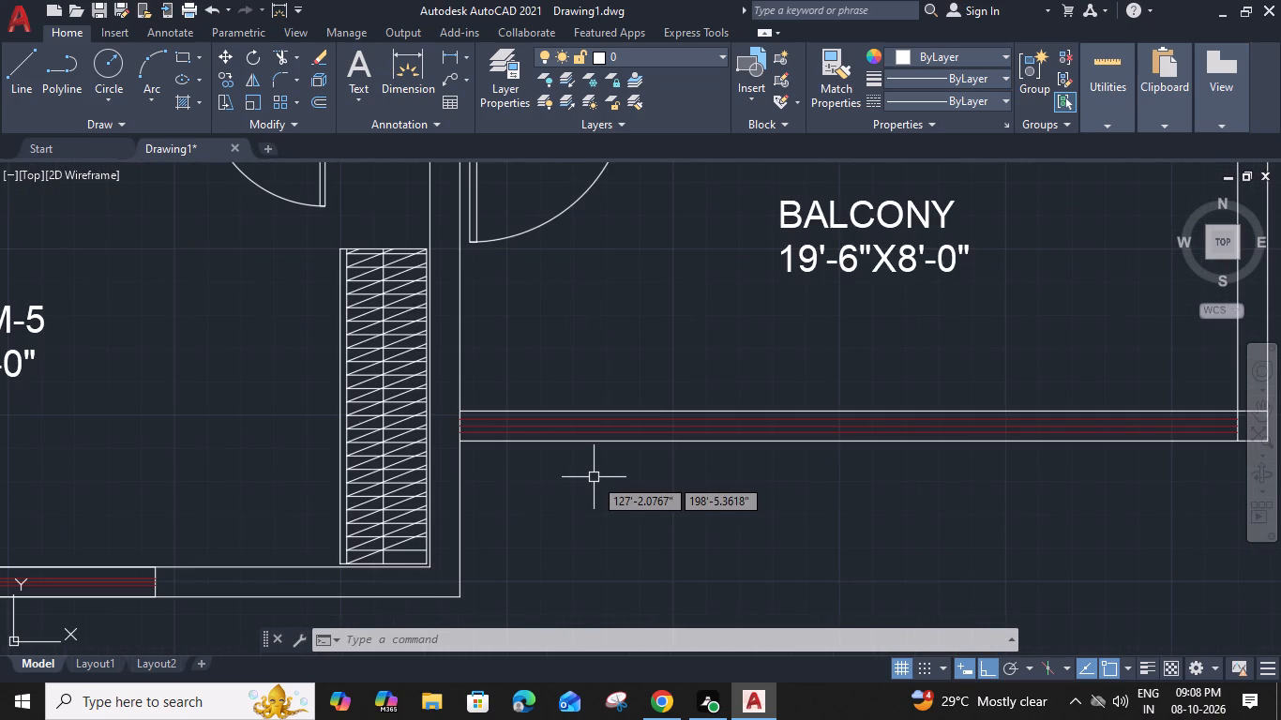
pyautogui.write('L')
pyautogui.press('space')
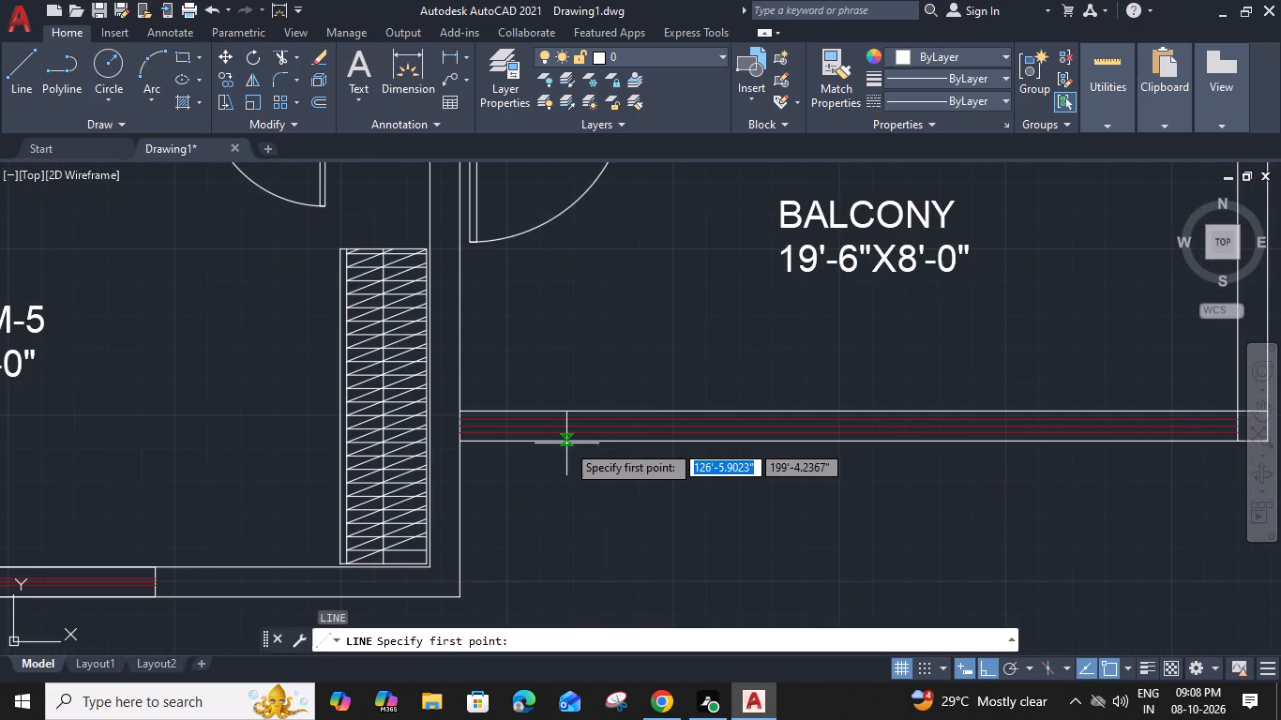
pyautogui.click(566, 442)
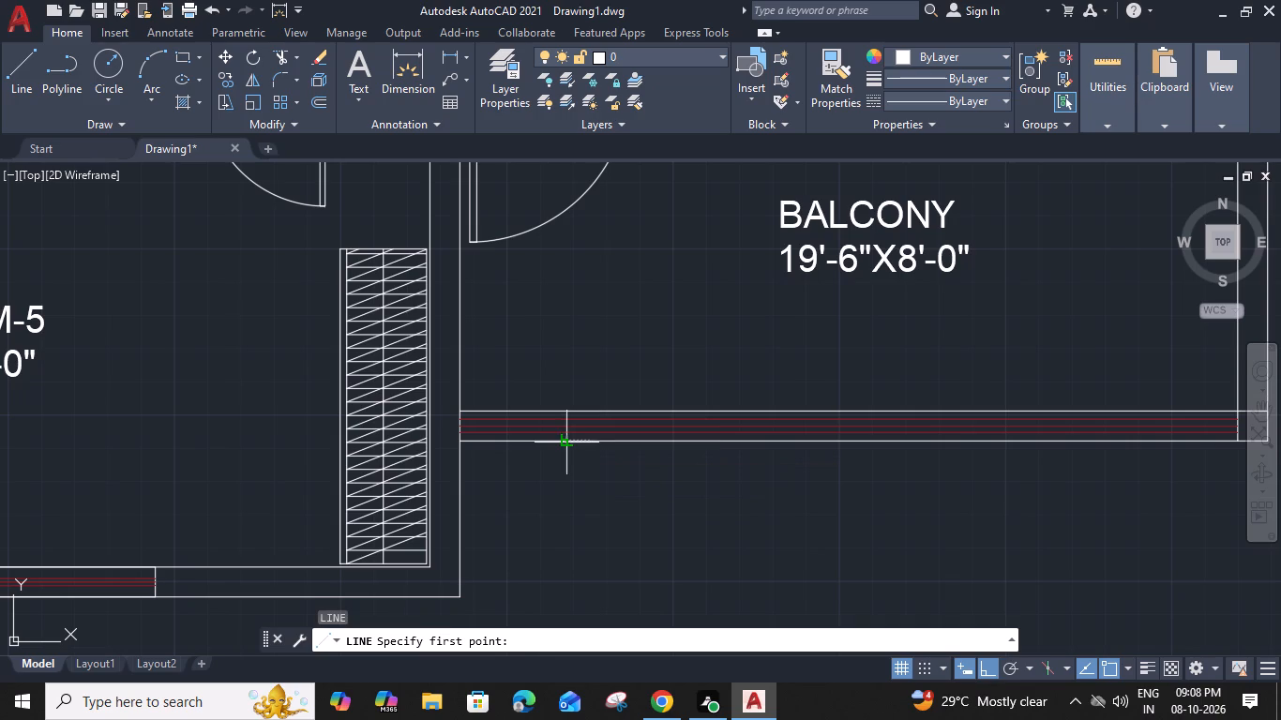
pyautogui.click(562, 406)
pyautogui.press('Escape')
# Trim the red lines in the balcony's front wall between the BEDROOM-5 wall and the new cross line.
pyautogui.write('TR')
pyautogui.press('space')
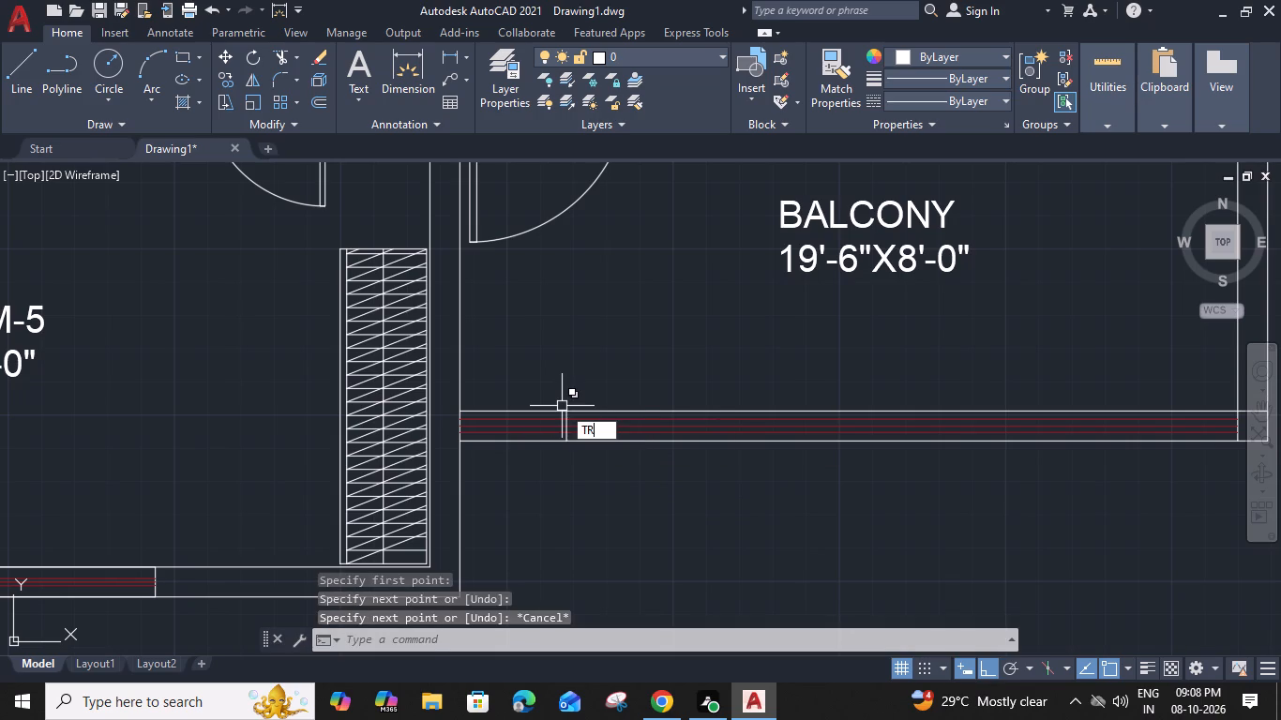
pyautogui.scroll(2, 549, 416)
pyautogui.click(549, 422)
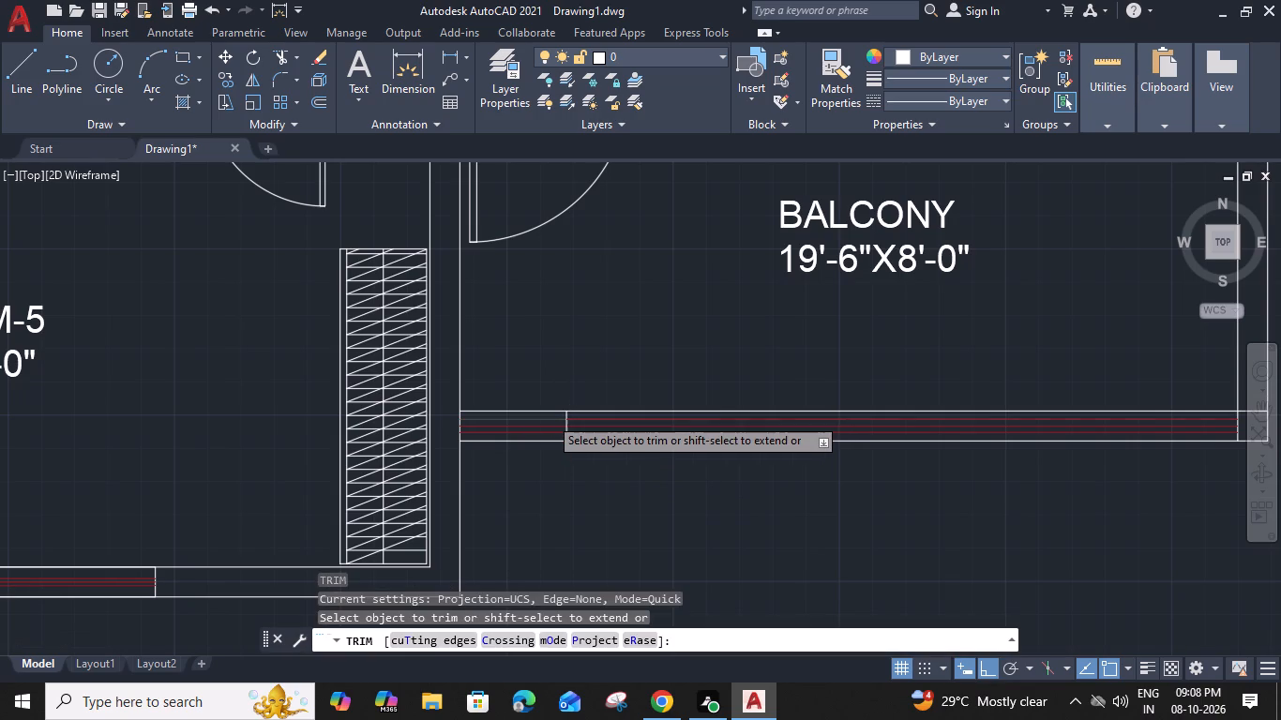
pyautogui.click(546, 475)
pyautogui.press('Escape')
# Copy the LOUNGE/STUDY corner plant to the balcony's two outer corners and about 16'-8" horizontally into the FAMILY LOUNGE.
pyautogui.scroll(-4, 546, 461)
pyautogui.moveTo(760, 479); pyautogui.dragTo(546, 461, button='middle')
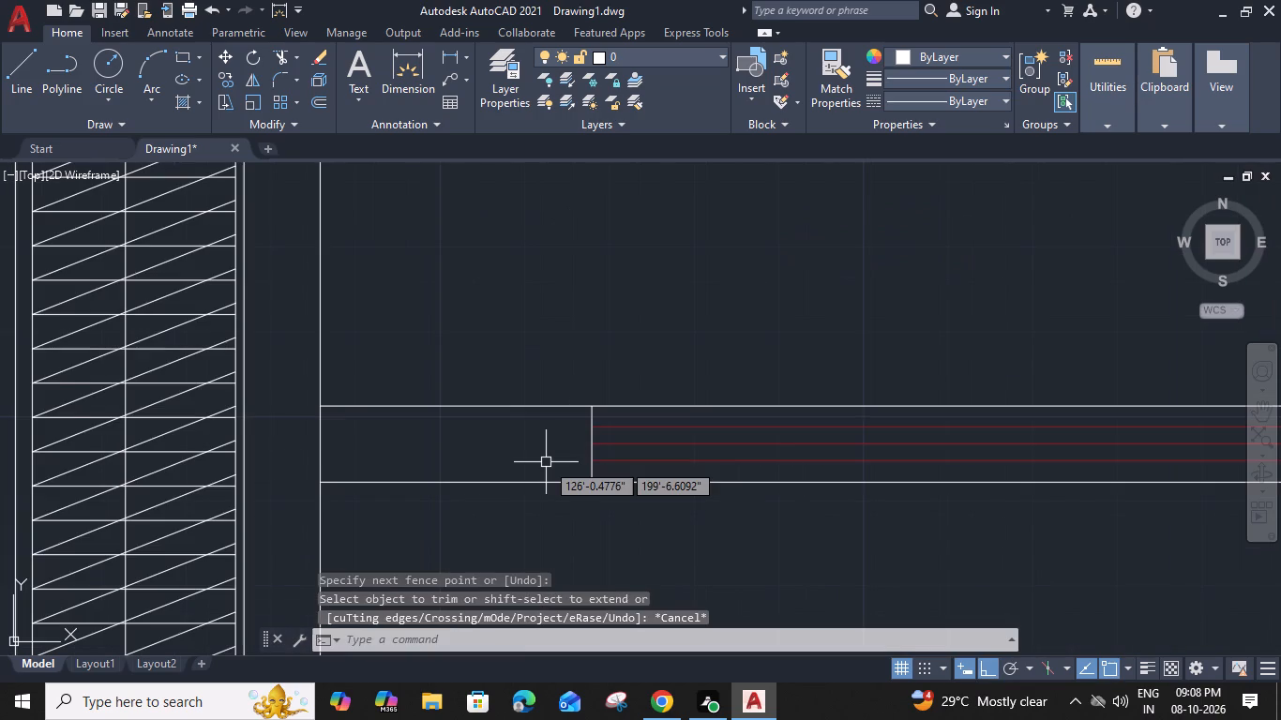
pyautogui.moveTo(546, 461); pyautogui.dragTo(595, 445, button='middle')
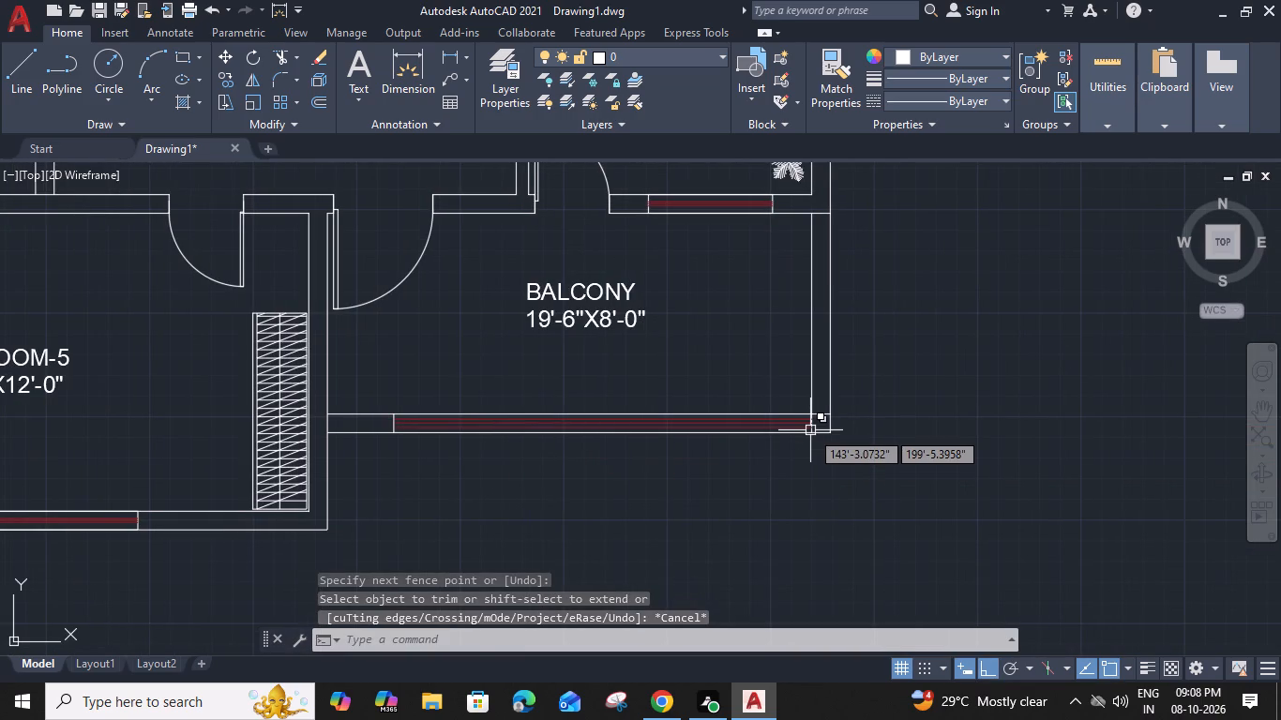
pyautogui.moveTo(763, 335); pyautogui.dragTo(754, 442, button='middle')
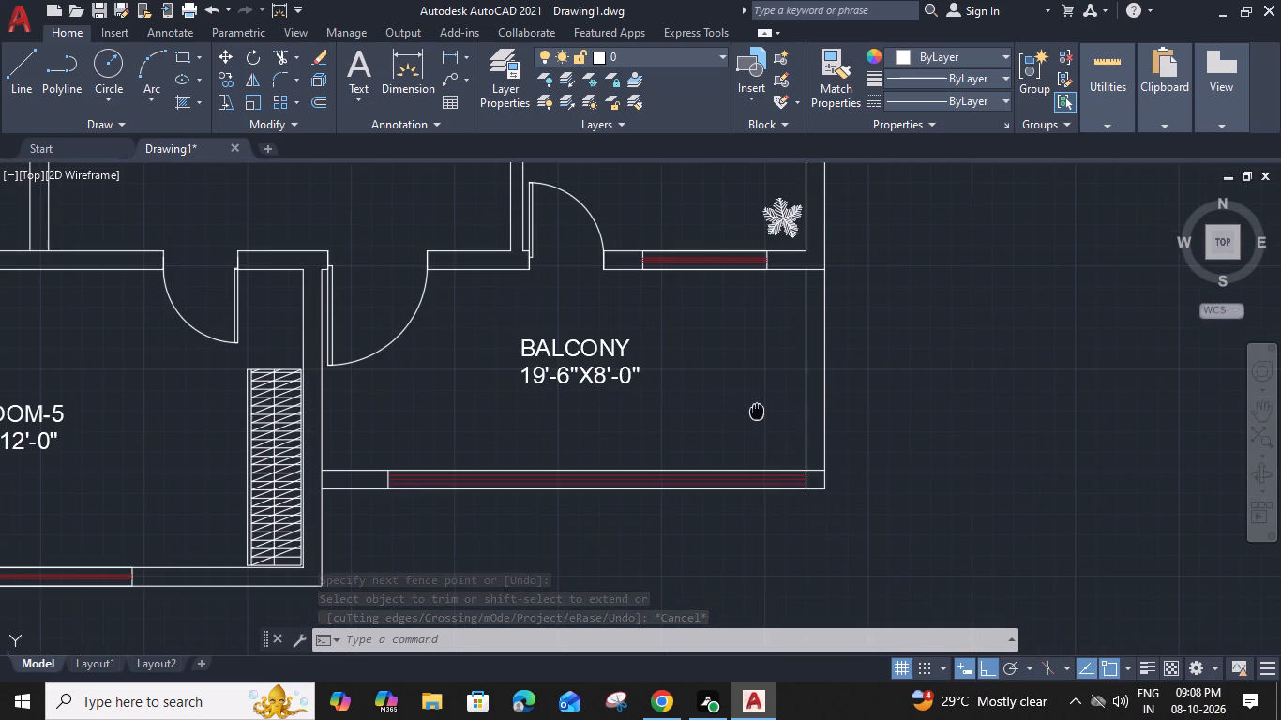
pyautogui.click(779, 264)
pyautogui.write('CO')
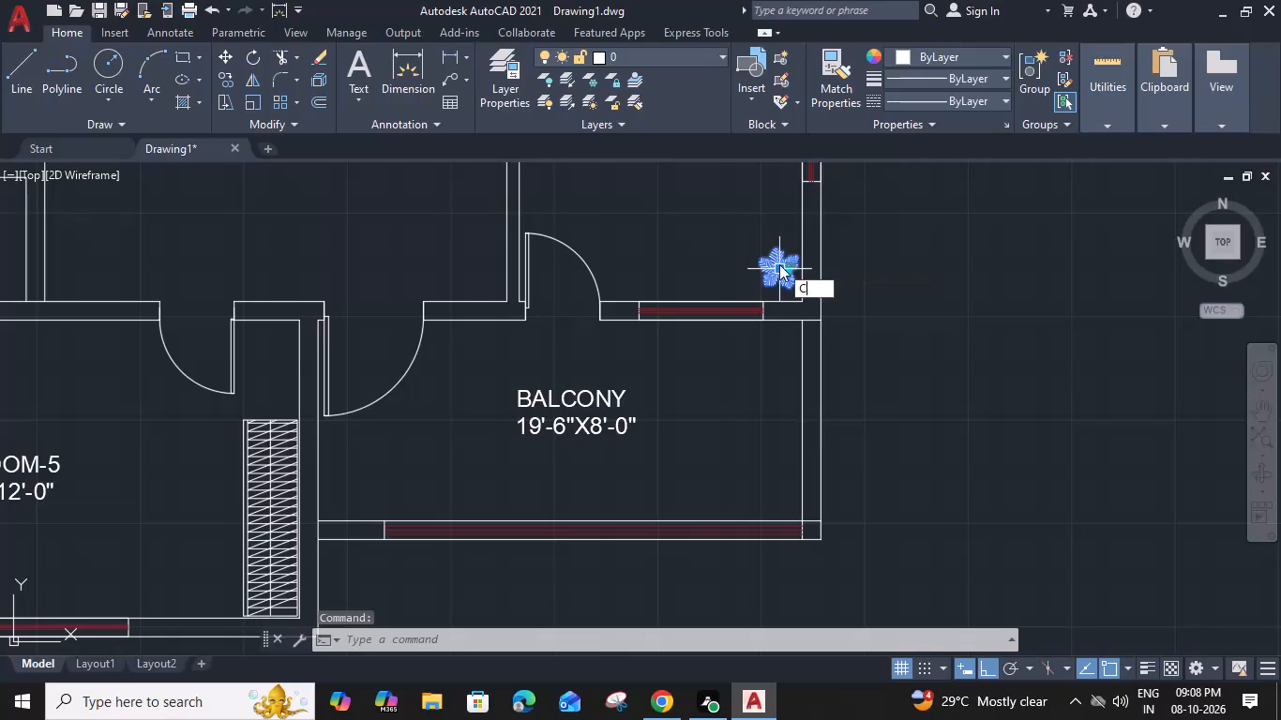
pyautogui.press('space')
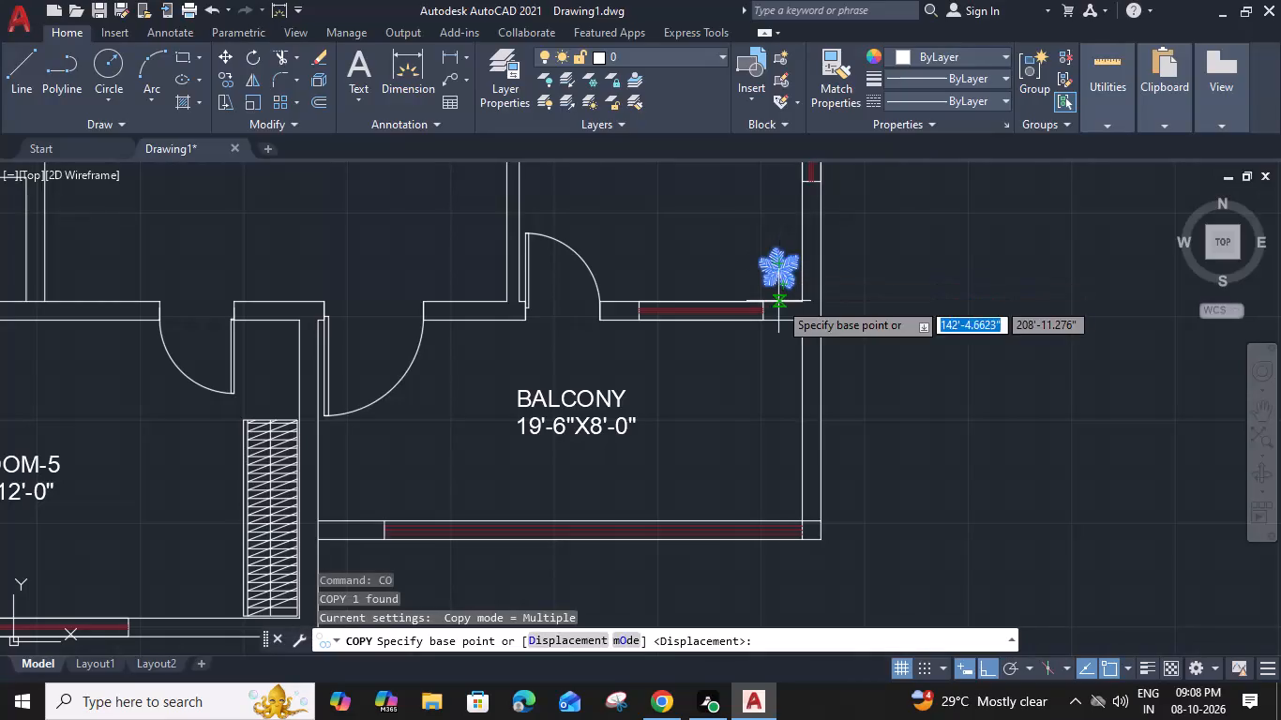
pyautogui.click(778, 301)
pyautogui.click(779, 522)
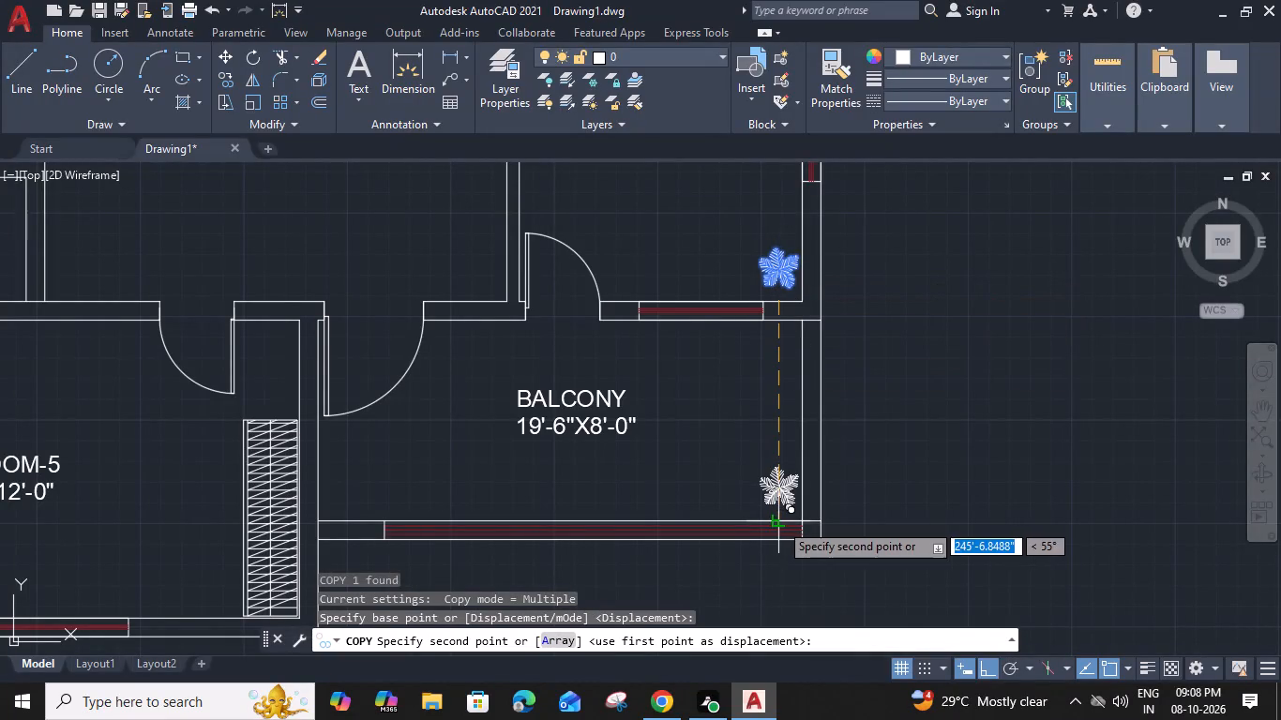
pyautogui.click(777, 387)
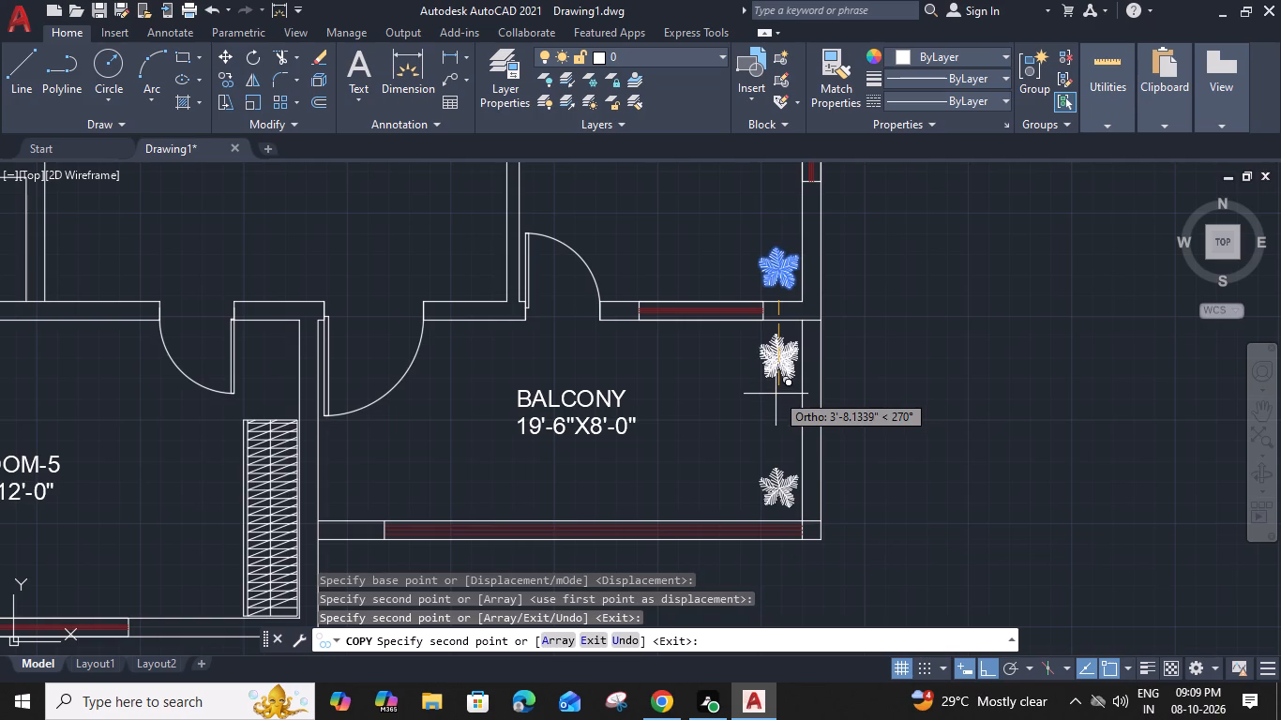
pyautogui.click(363, 478)
pyautogui.press('Escape')
# Move the plant copy in the FAMILY LOUNGE straight down to the balcony's front corner beside BEDROOM-5.
pyautogui.click(369, 277)
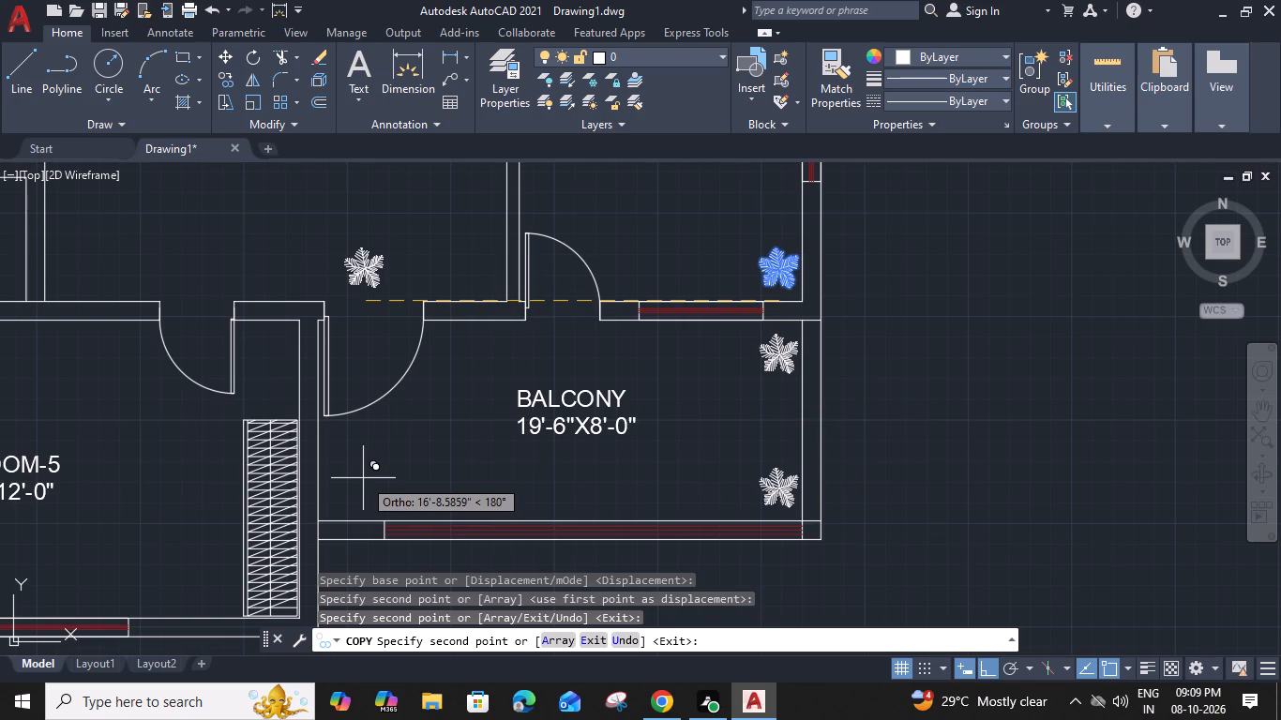
pyautogui.press('m')
pyautogui.press('space')
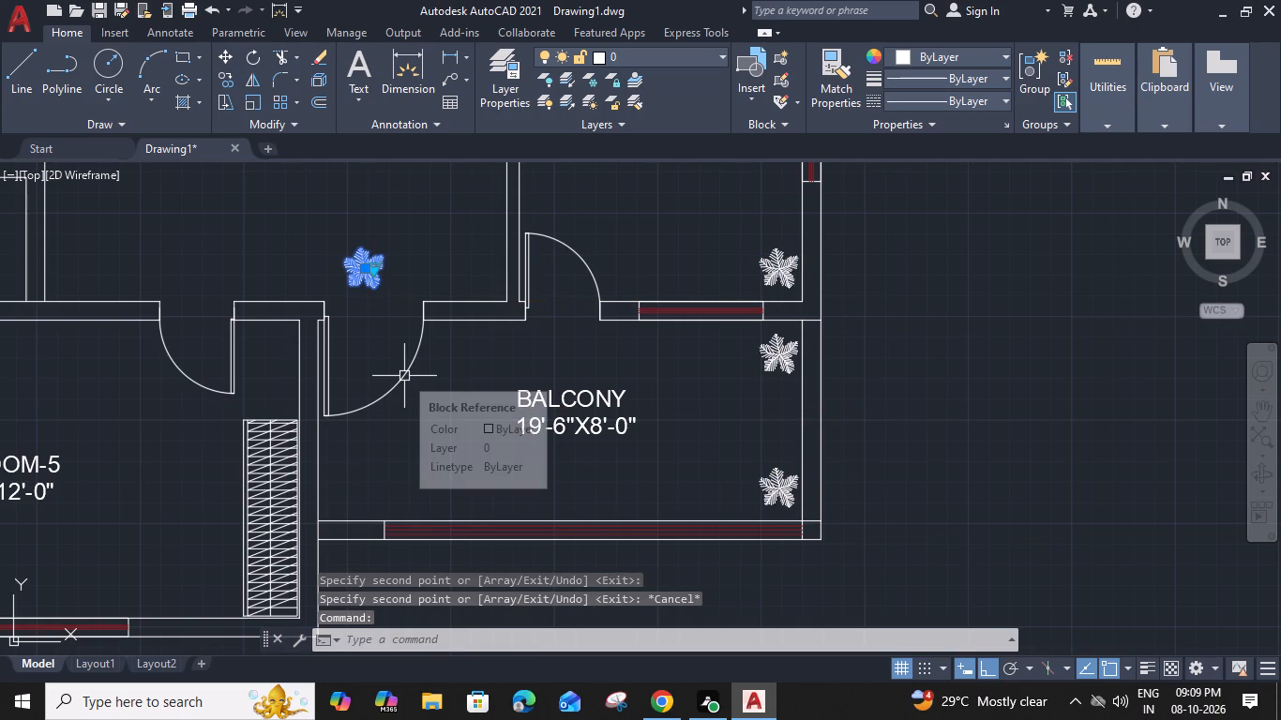
pyautogui.click(353, 290)
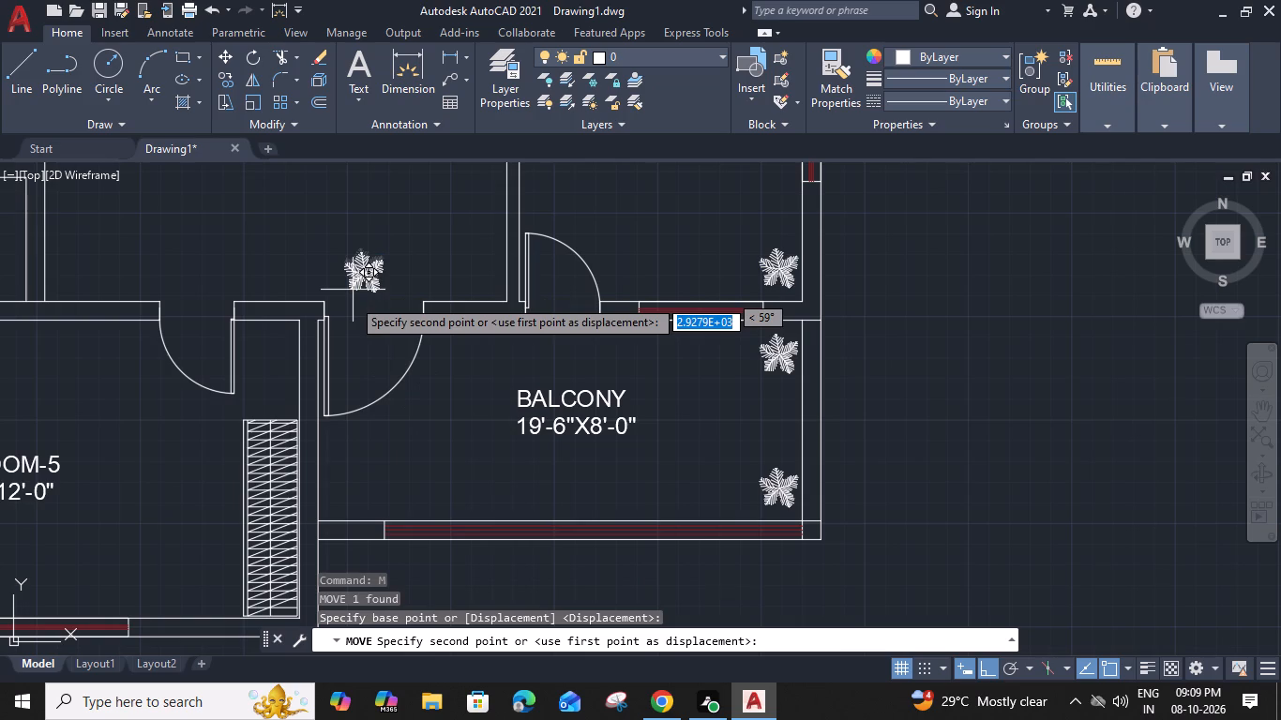
pyautogui.click(346, 504)
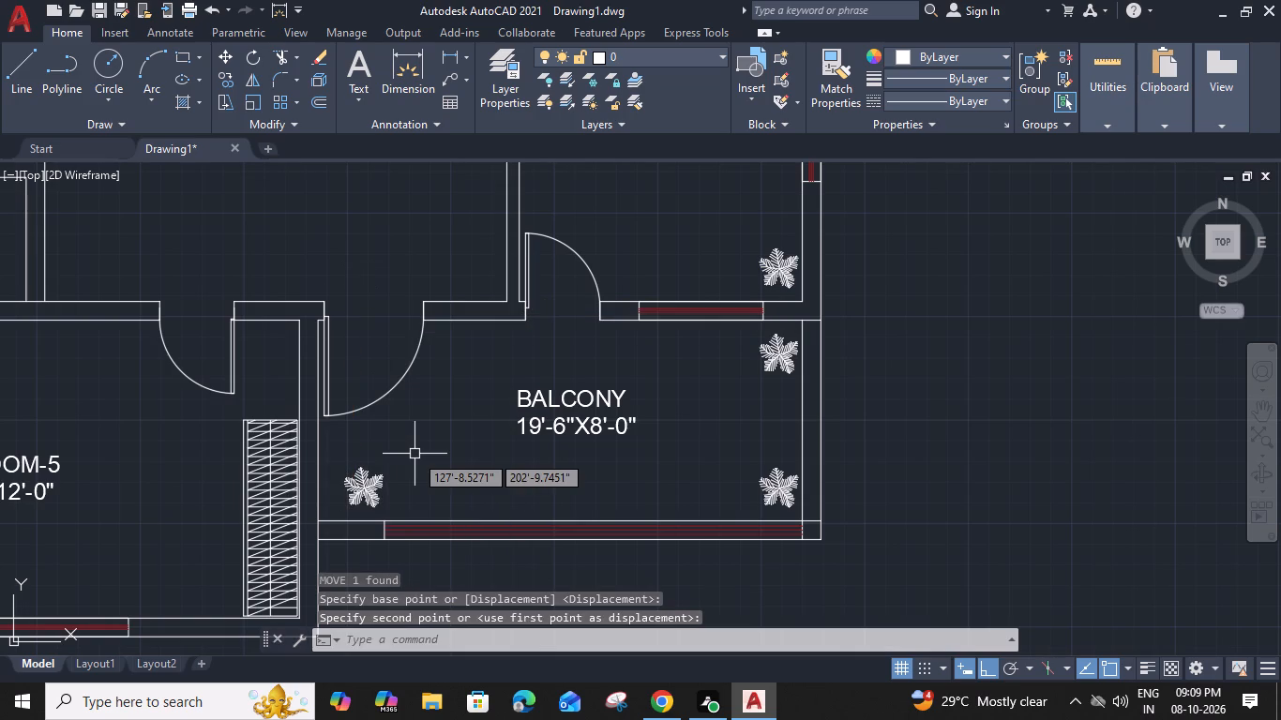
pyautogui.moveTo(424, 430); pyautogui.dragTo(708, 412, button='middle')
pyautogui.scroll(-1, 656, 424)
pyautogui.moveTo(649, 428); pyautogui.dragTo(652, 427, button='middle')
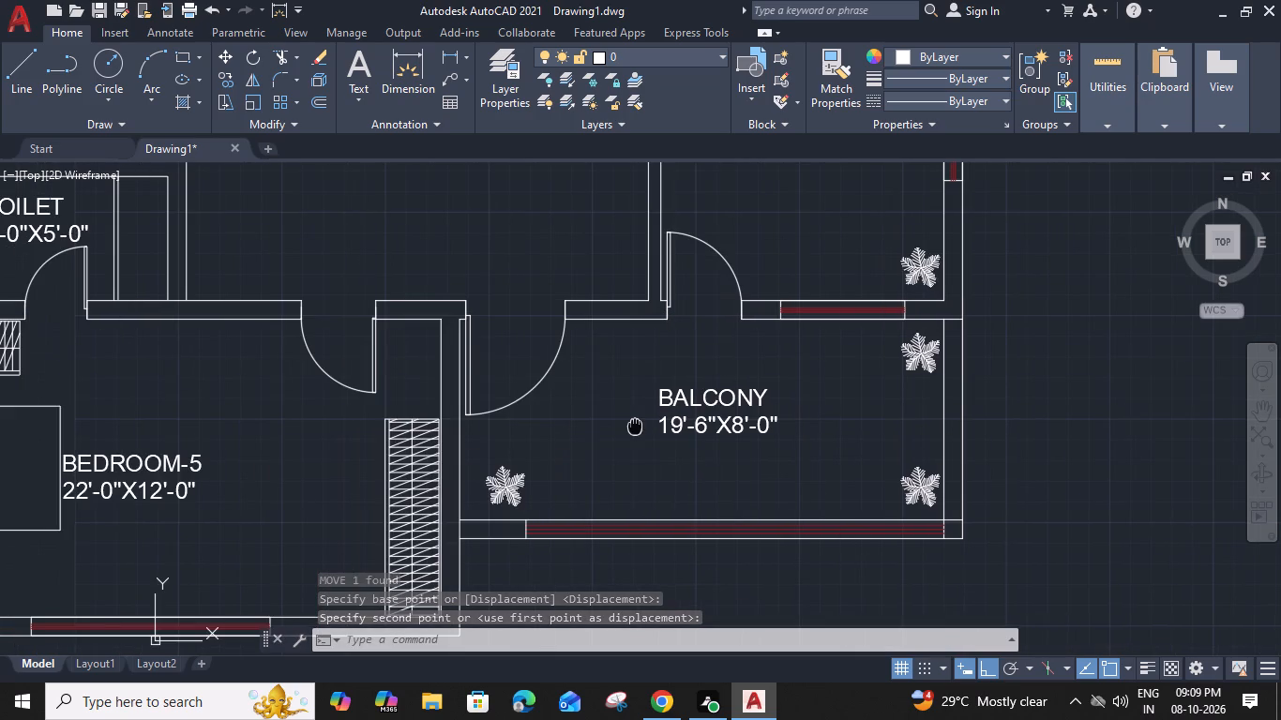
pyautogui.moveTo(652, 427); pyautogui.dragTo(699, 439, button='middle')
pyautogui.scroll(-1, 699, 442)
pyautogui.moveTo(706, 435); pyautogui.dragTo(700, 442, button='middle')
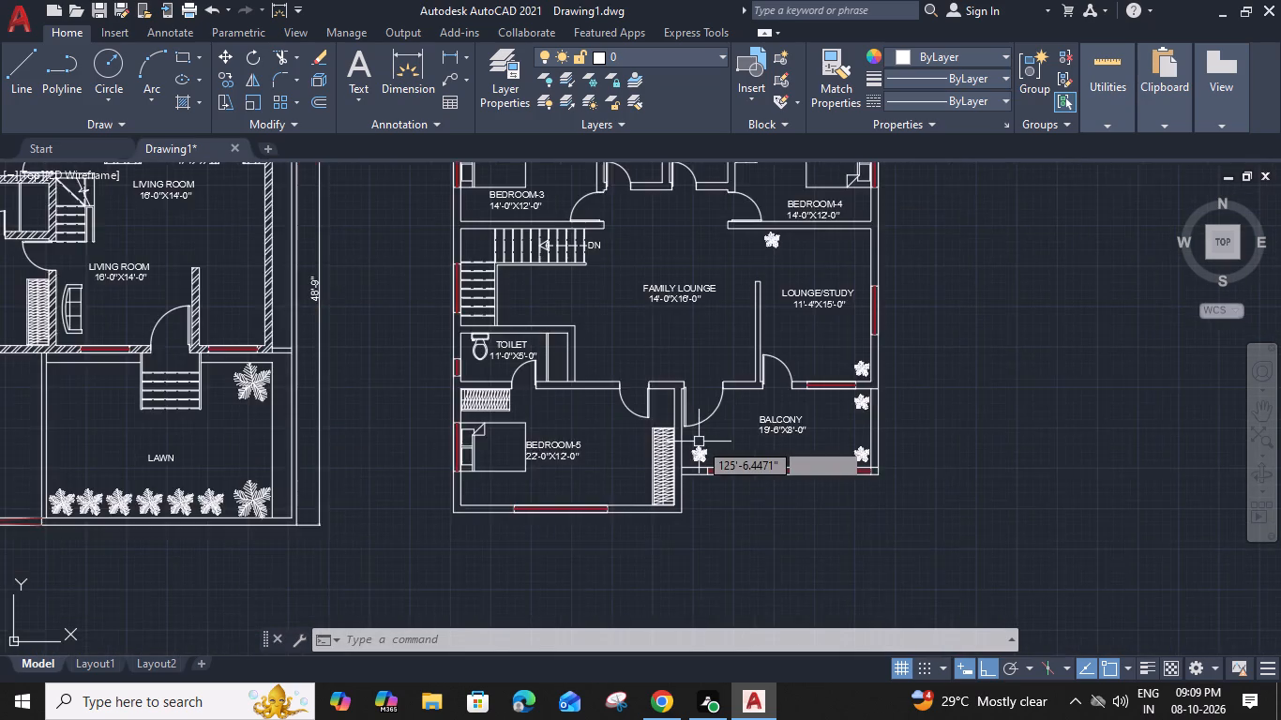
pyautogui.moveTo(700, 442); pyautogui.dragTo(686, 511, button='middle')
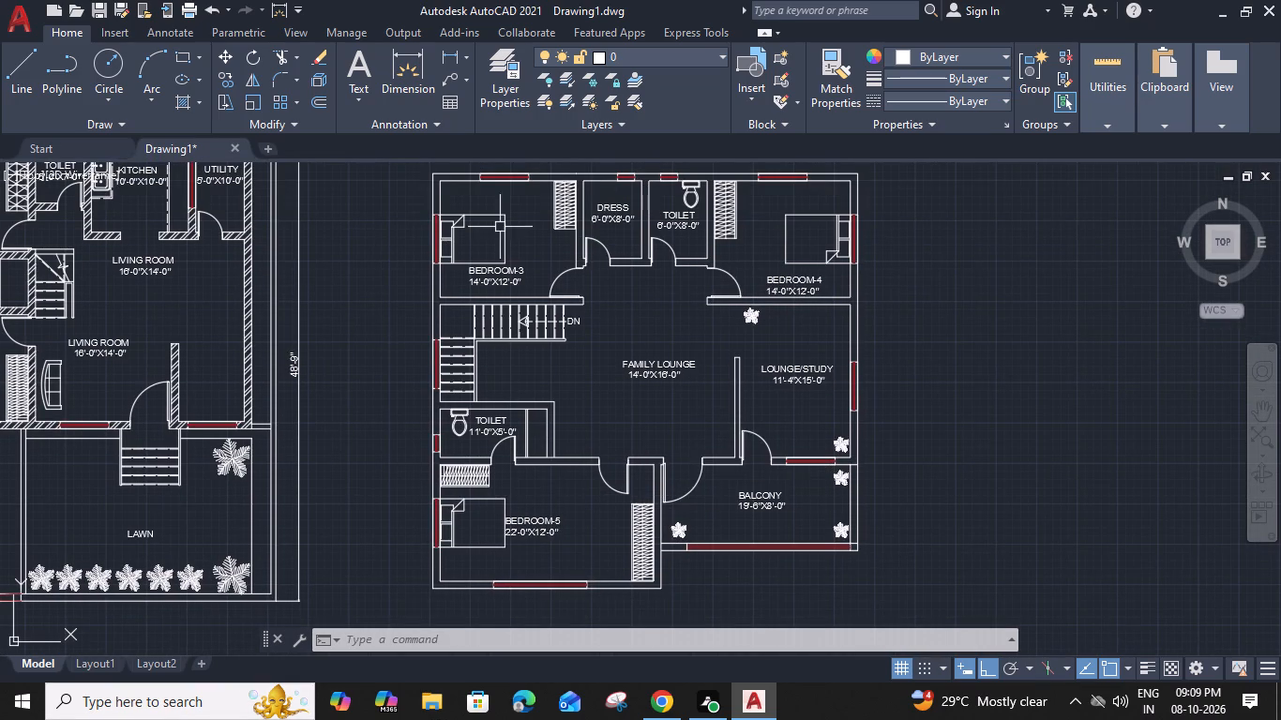
# Move the BEDROOM-5 room label a short distance horizontally, clear of the bed.
pyautogui.moveTo(770, 384); pyautogui.dragTo(791, 361, button='middle')
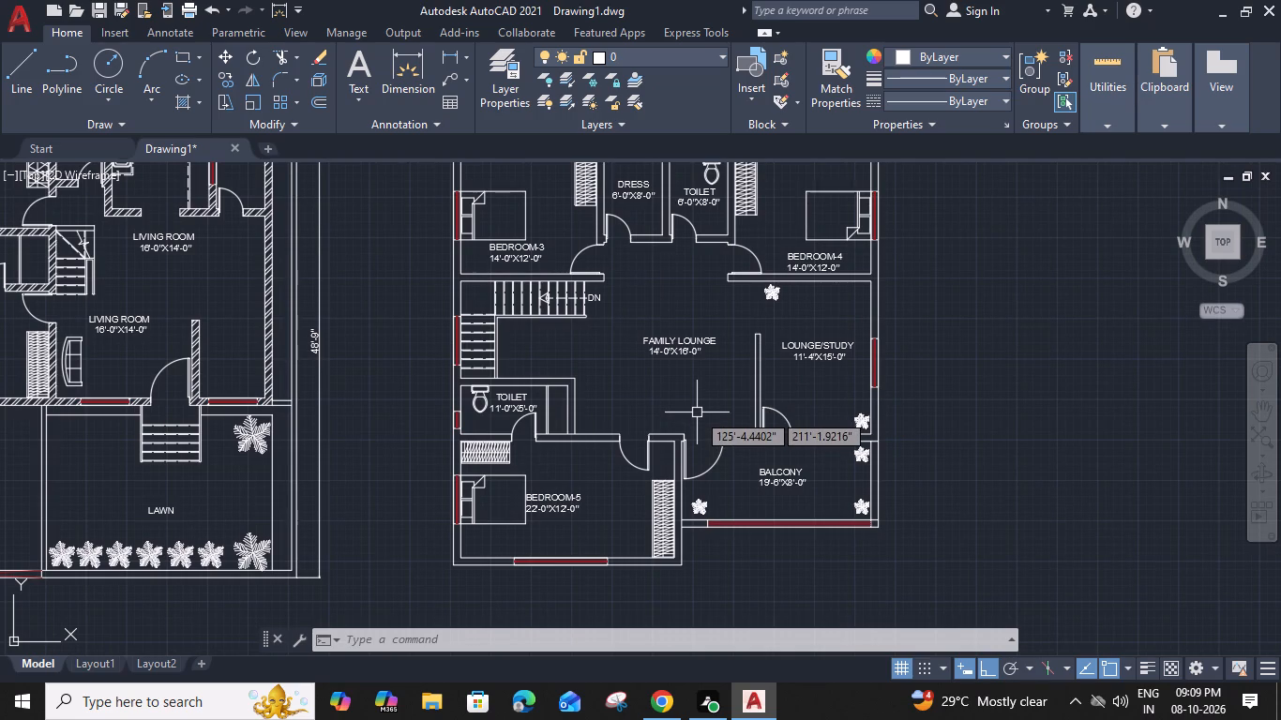
pyautogui.scroll(2, 540, 497)
pyautogui.click(540, 497)
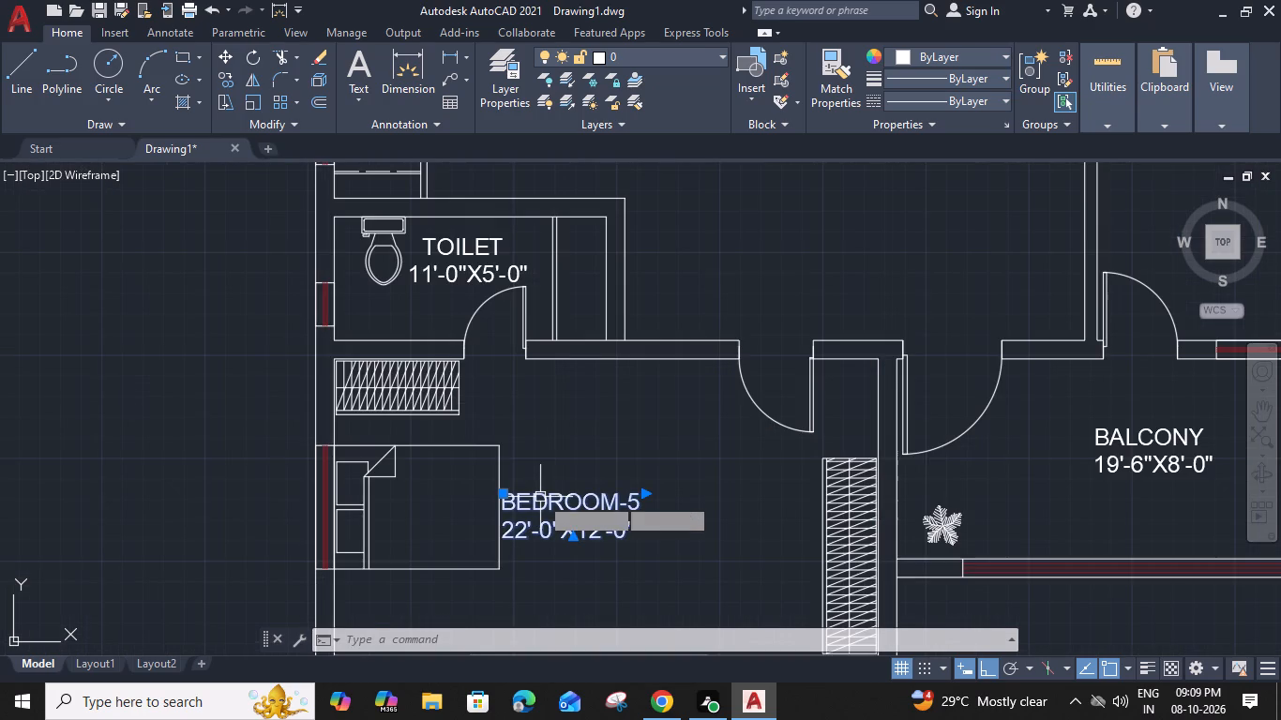
pyautogui.press('m')
pyautogui.press('space')
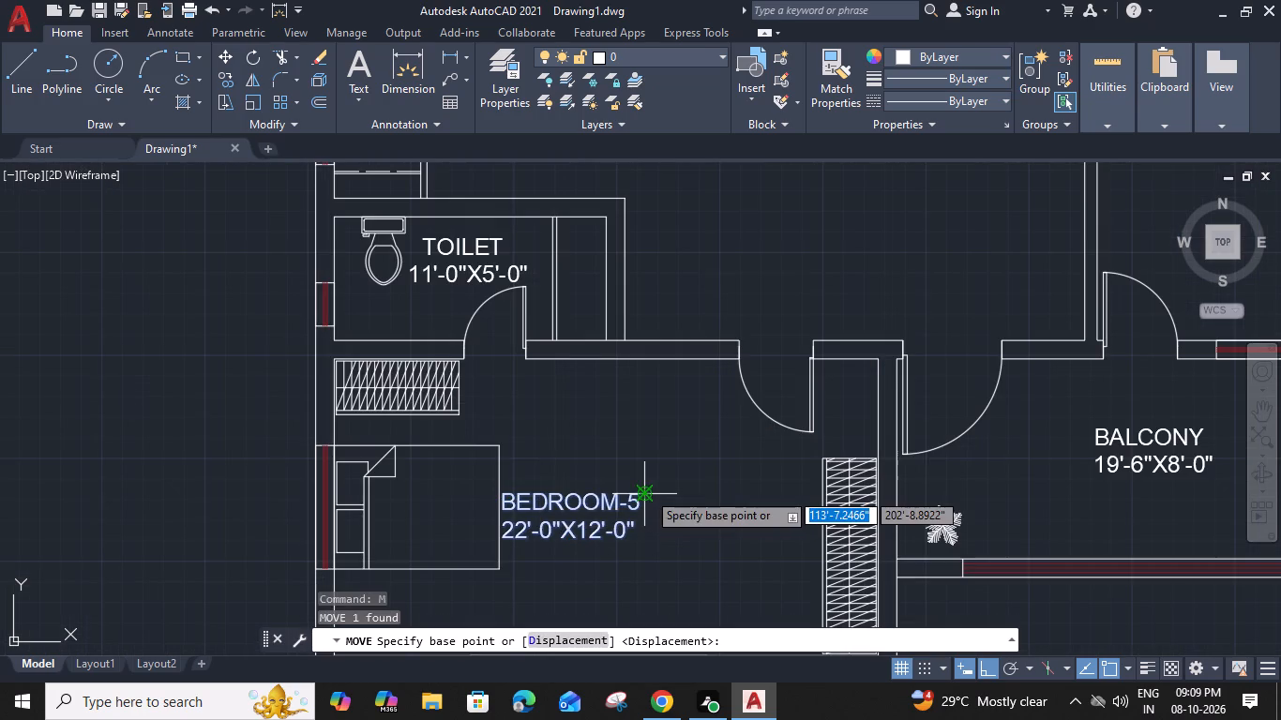
pyautogui.click(647, 491)
pyautogui.click(679, 488)
# Hatch the wall between BEDROOM-3 and the stairs, with its adjoining outer wall, using pattern ANSI32 and hatch colour ByLayer.
pyautogui.scroll(-2, 681, 475)
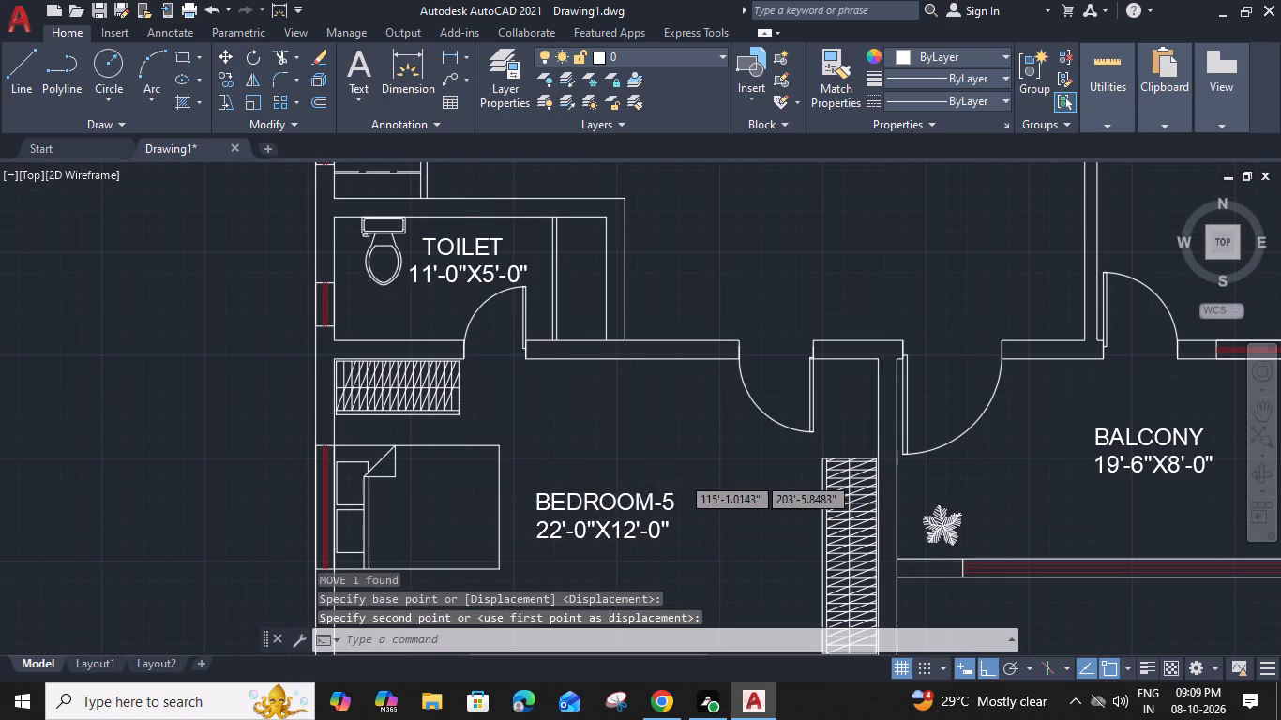
pyautogui.moveTo(685, 473); pyautogui.dragTo(683, 455, button='middle')
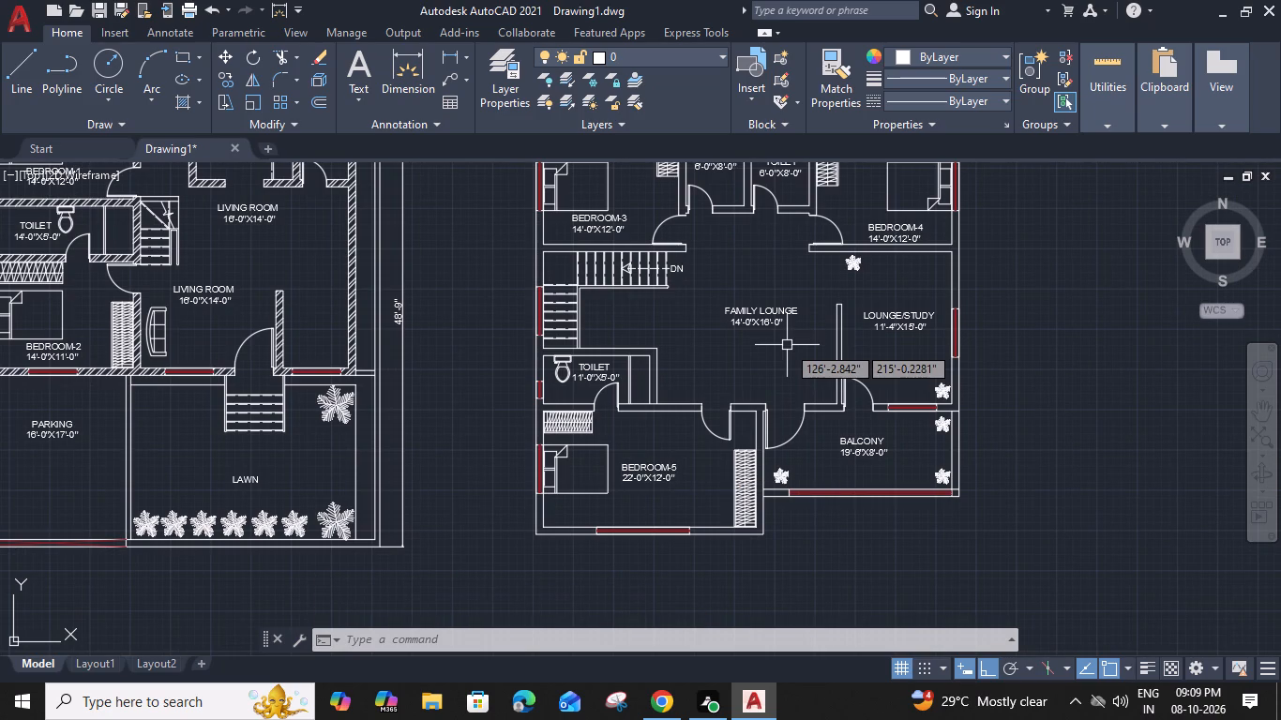
pyautogui.write('H')
pyautogui.press('space')
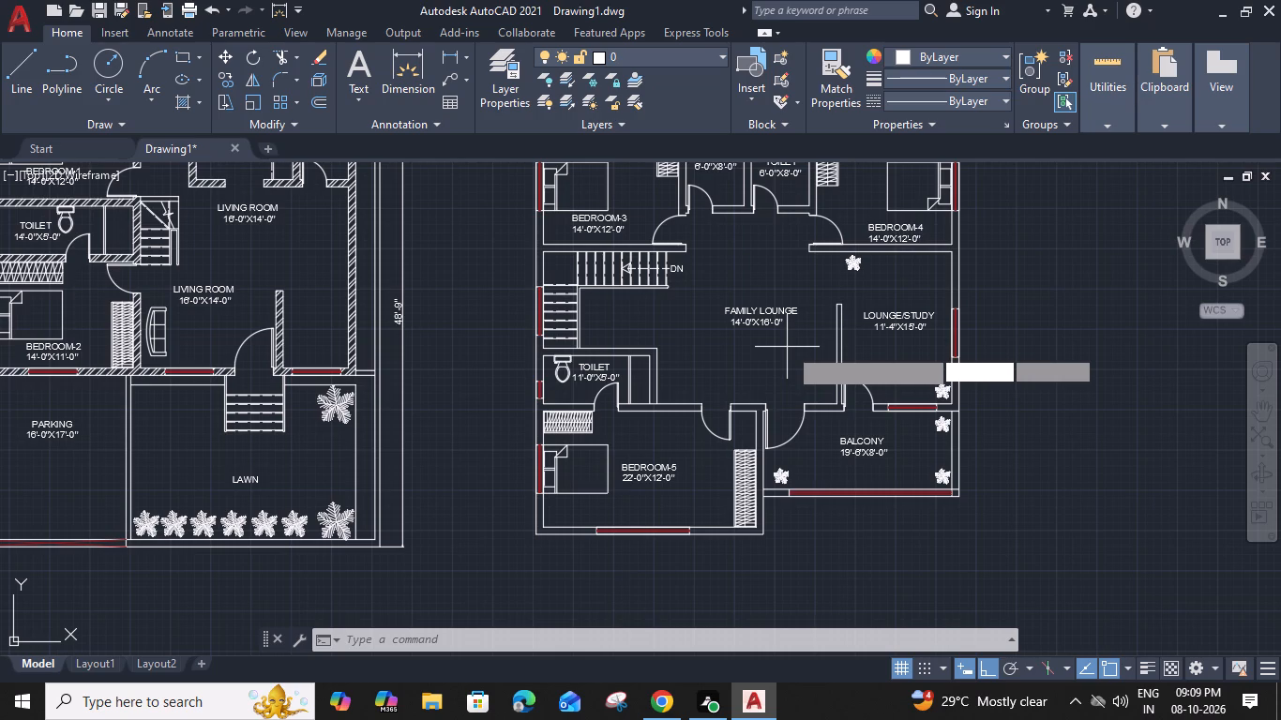
pyautogui.press('Escape')
pyautogui.write('H')
pyautogui.press('space')
pyautogui.press('Escape')
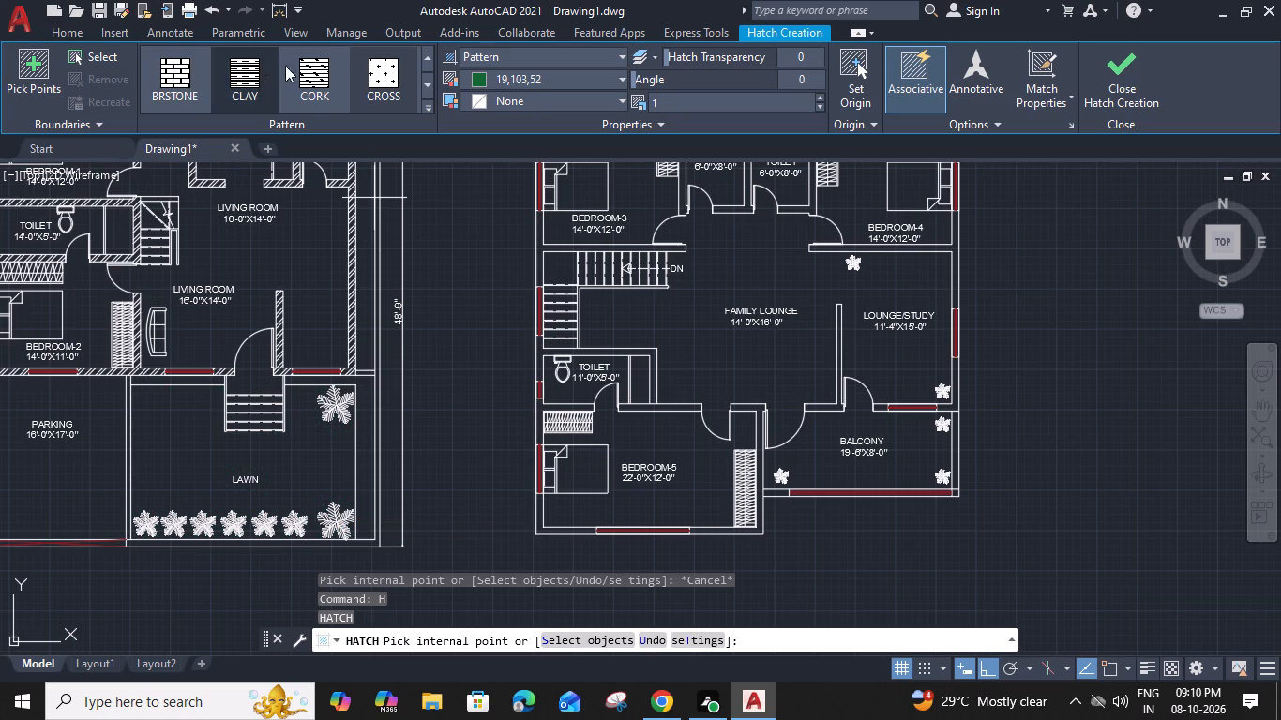
pyautogui.click(623, 82)
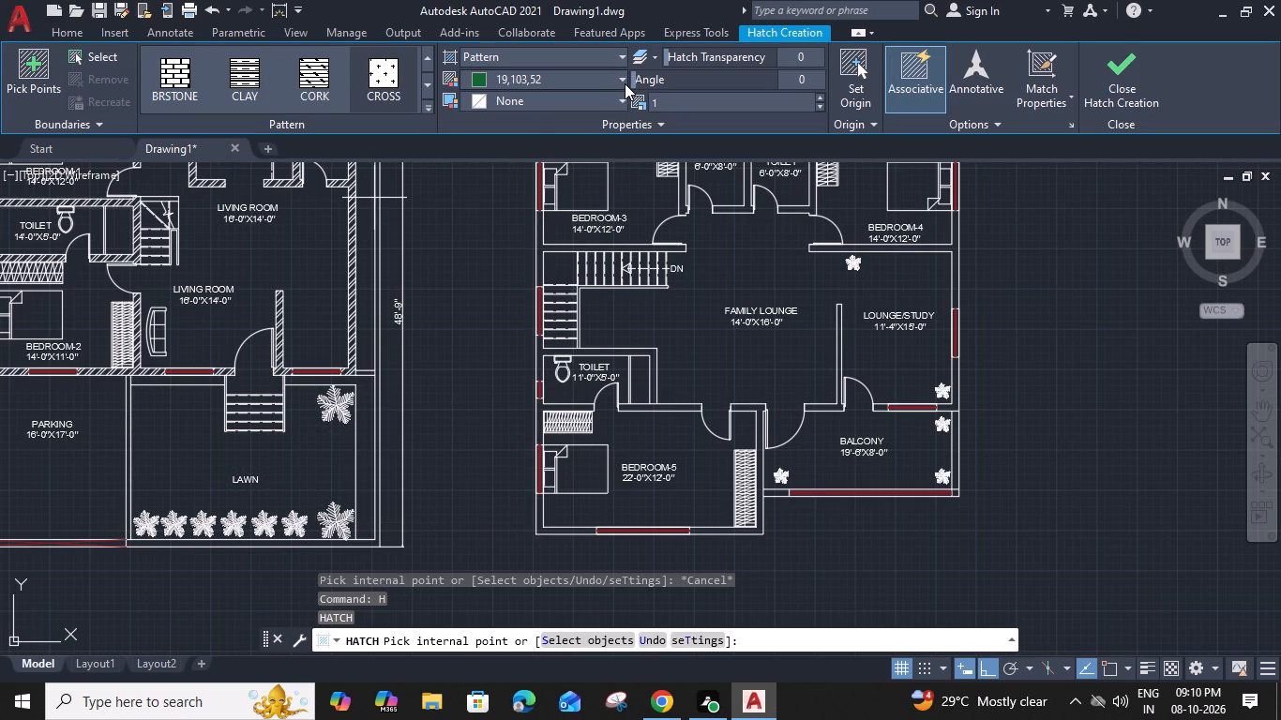
pyautogui.click(603, 104)
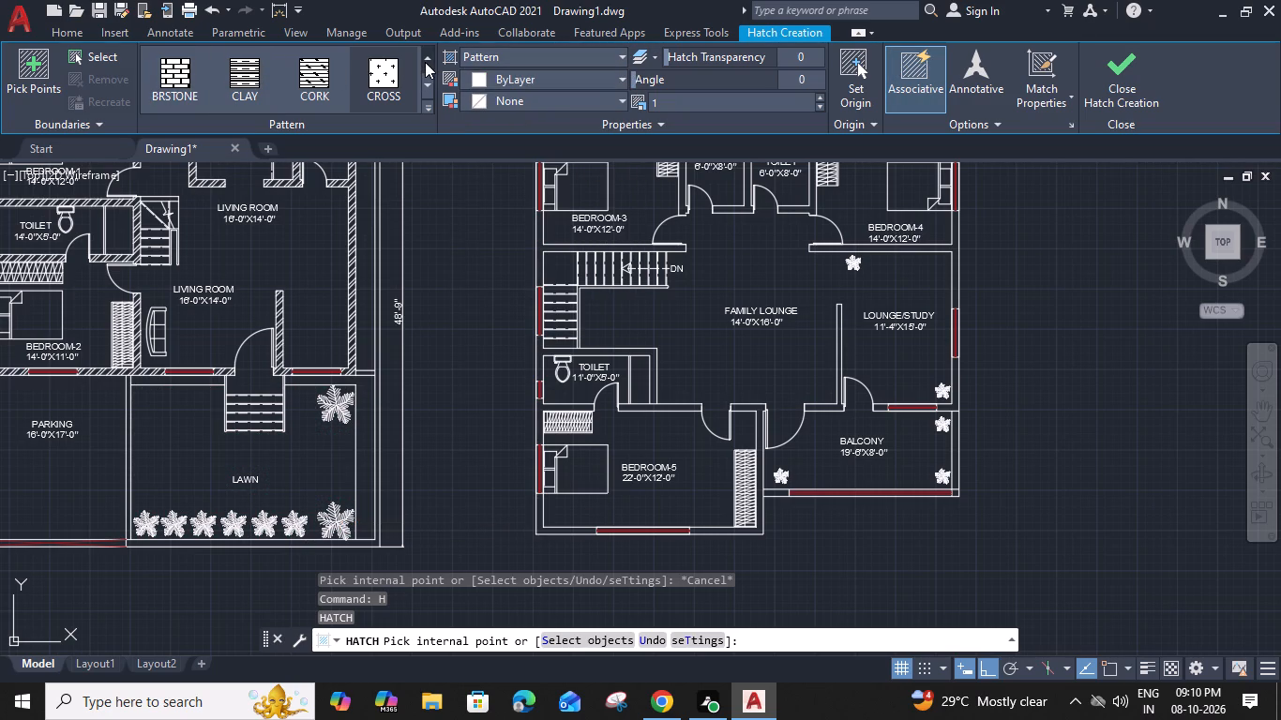
pyautogui.click(425, 62)
pyautogui.tripleClick(426, 57)
pyautogui.doubleClick(426, 58)
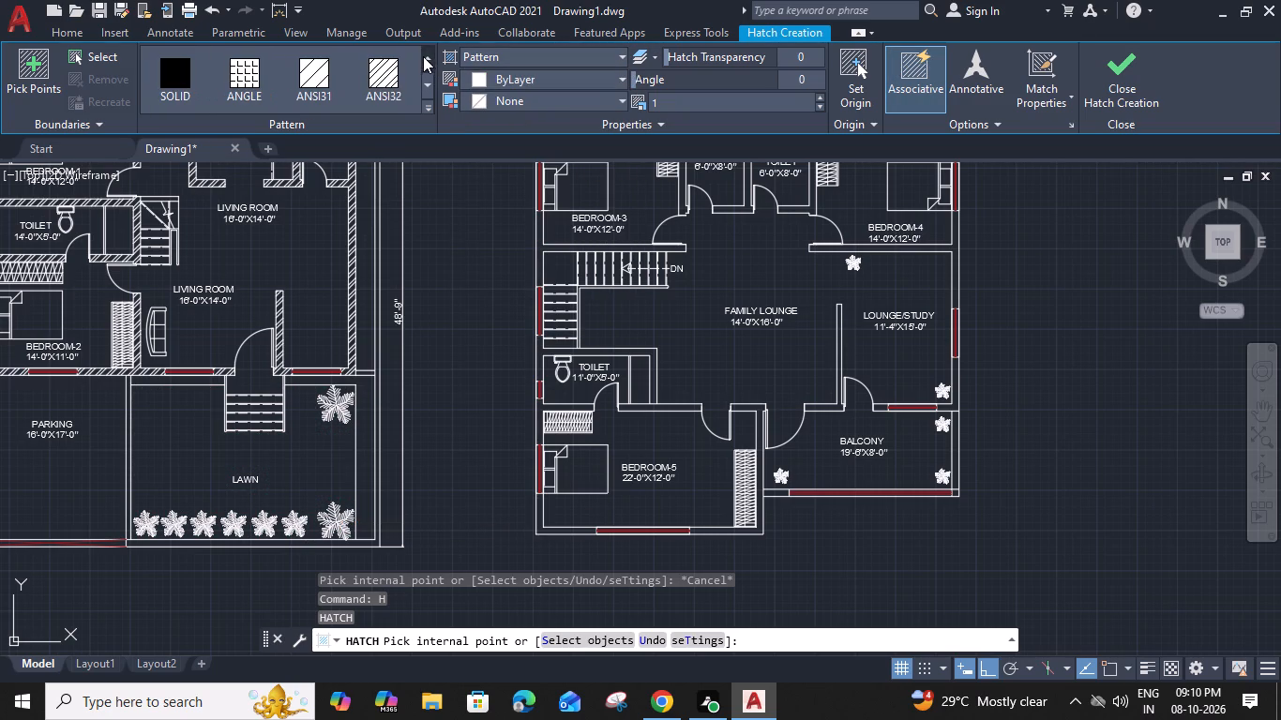
pyautogui.click(423, 56)
pyautogui.click(392, 71)
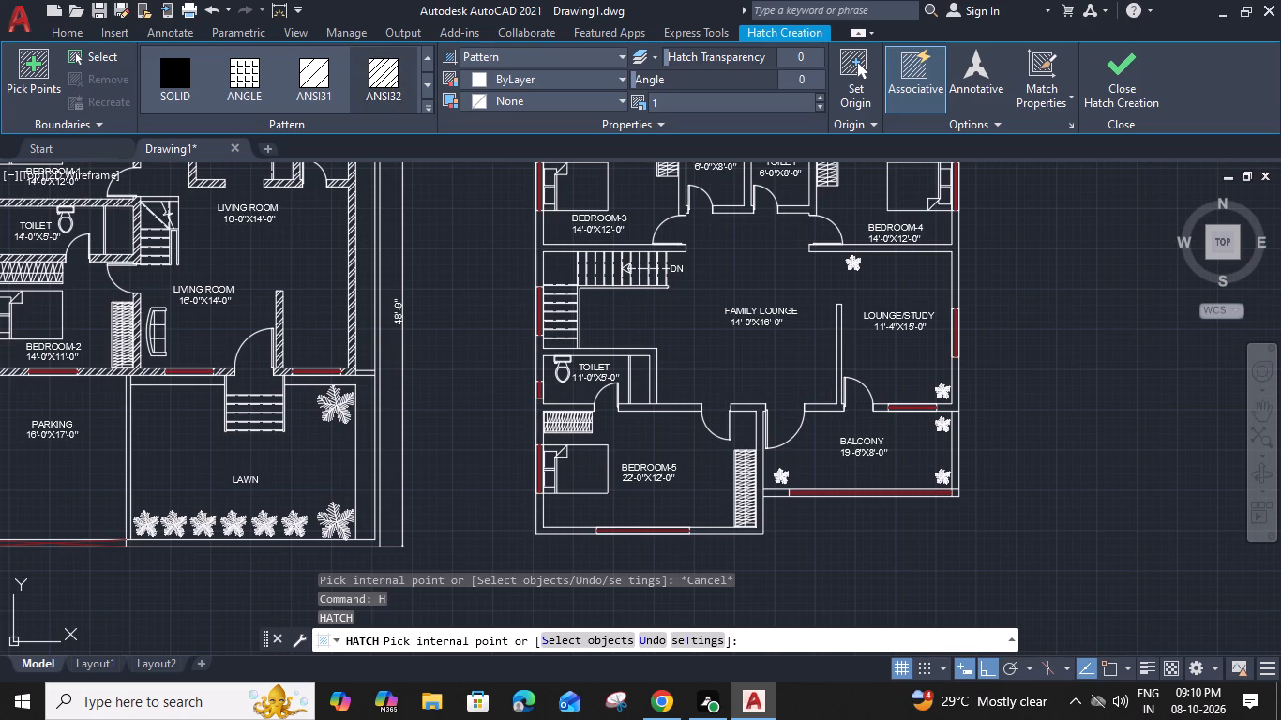
pyautogui.scroll(1, 541, 247)
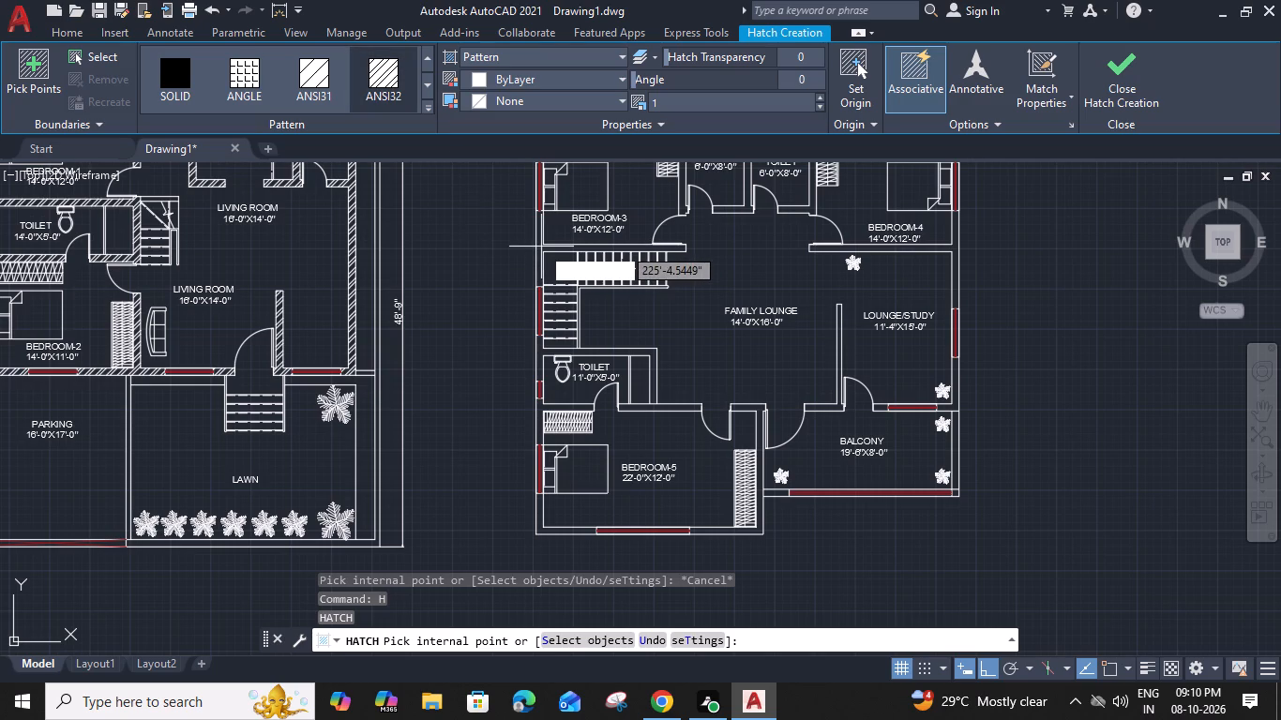
pyautogui.click(541, 247)
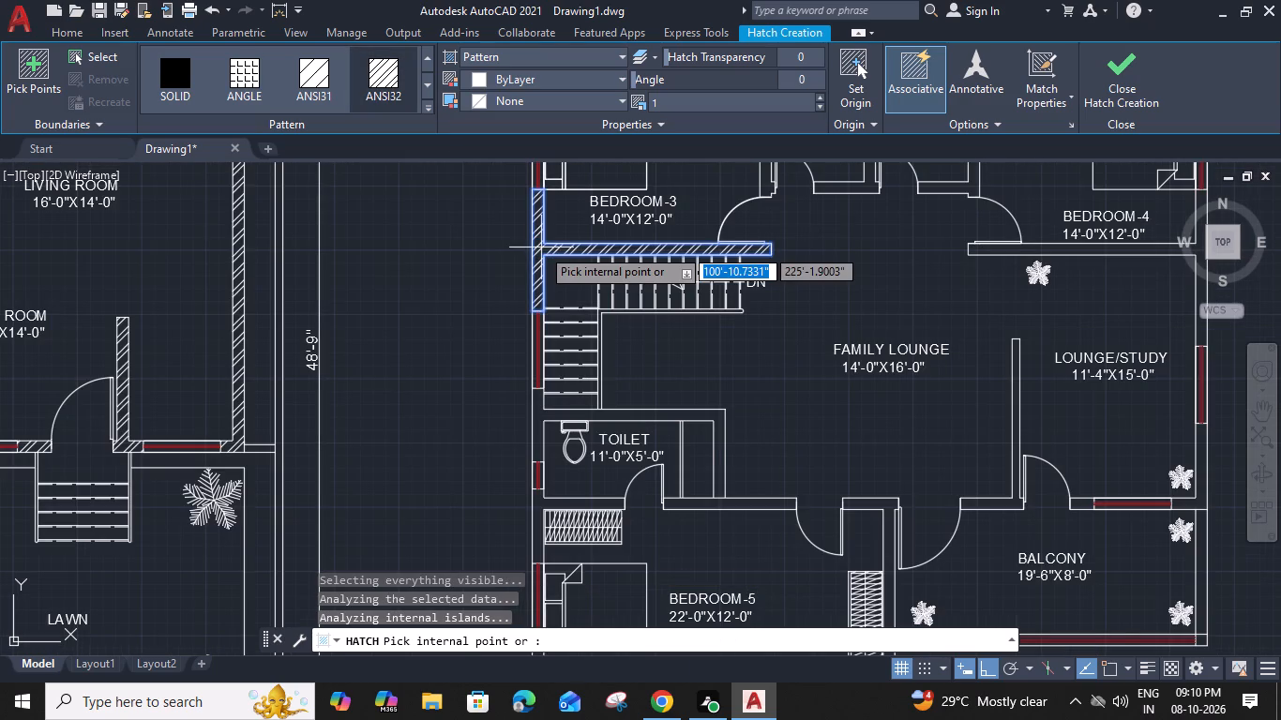
pyautogui.click(533, 415)
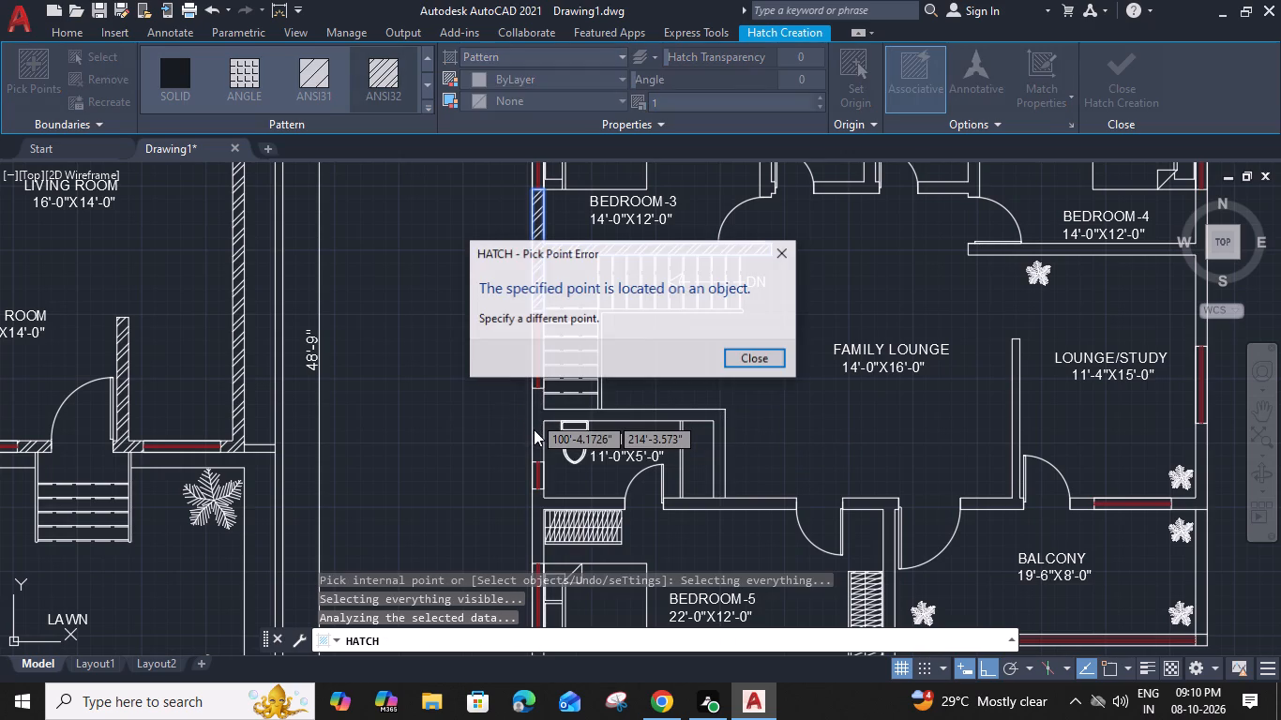
pyautogui.click(742, 353)
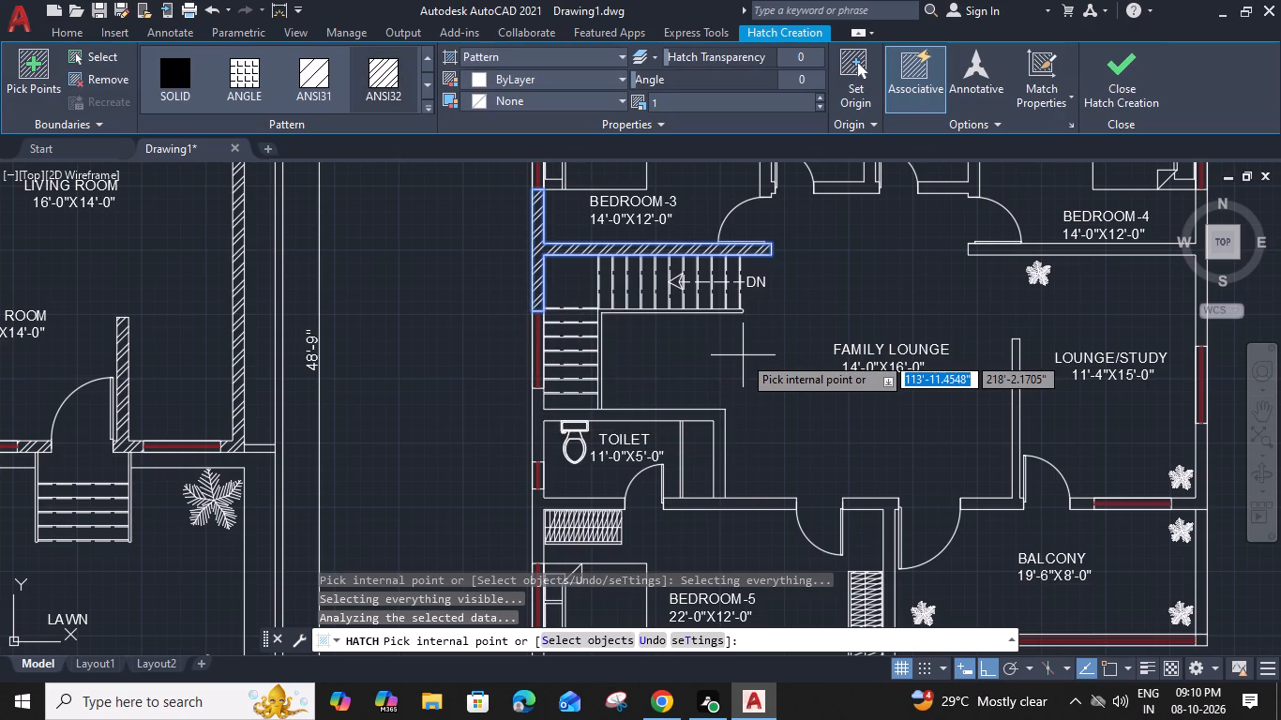
# Hatch BEDROOM-5's front outer wall corner between its two windows with the same ANSI32 pattern.
pyautogui.moveTo(751, 437); pyautogui.dragTo(740, 334, button='middle')
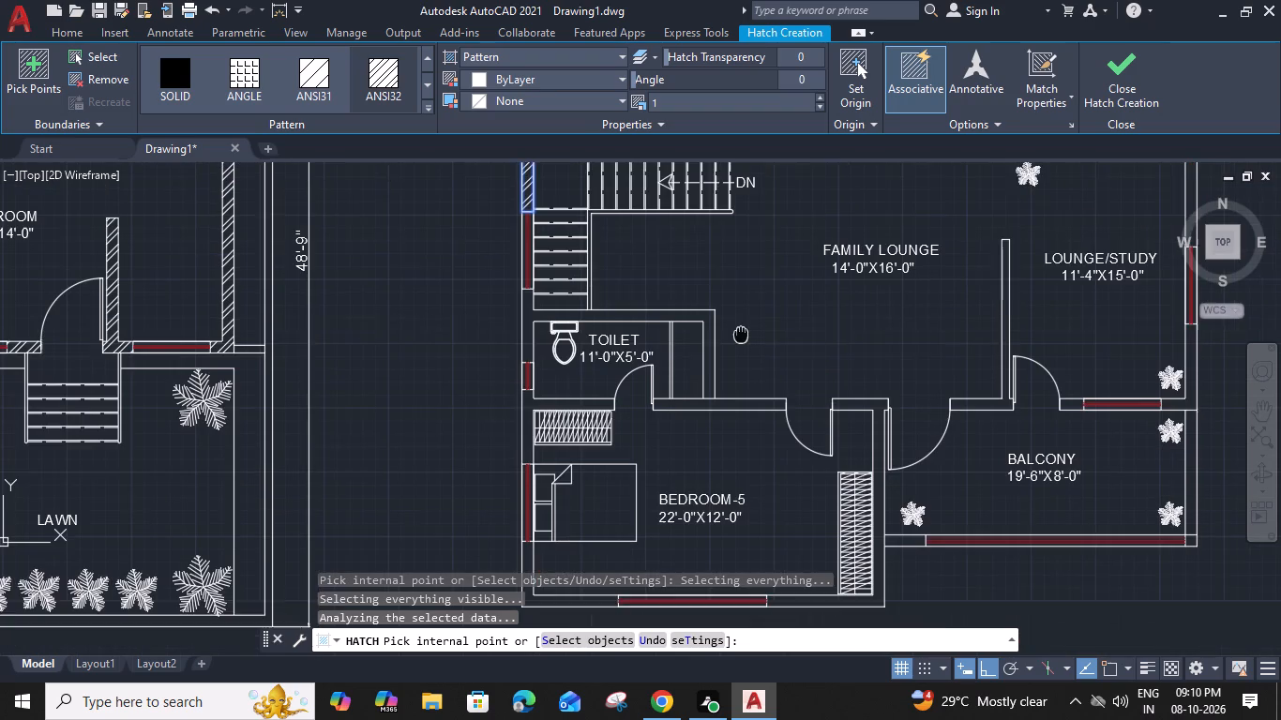
pyautogui.moveTo(740, 334); pyautogui.dragTo(737, 321, button='middle')
pyautogui.moveTo(551, 537); pyautogui.dragTo(543, 427, button='middle')
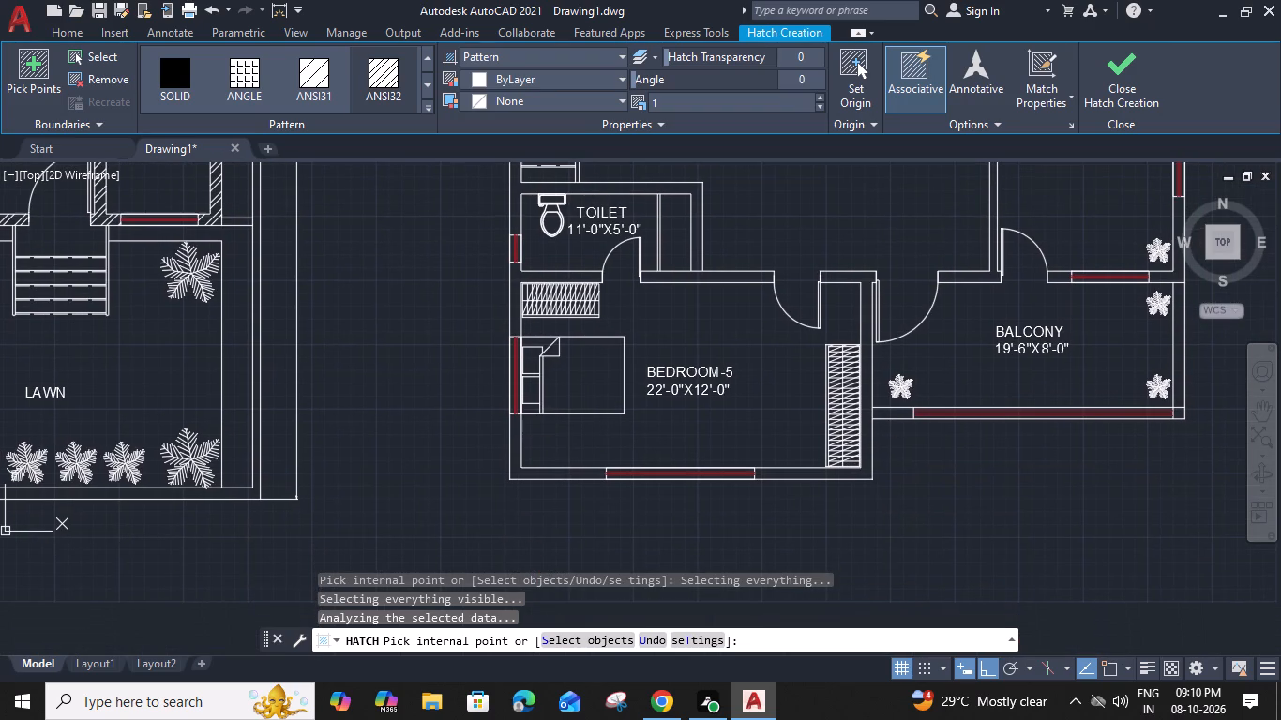
pyautogui.click(514, 471)
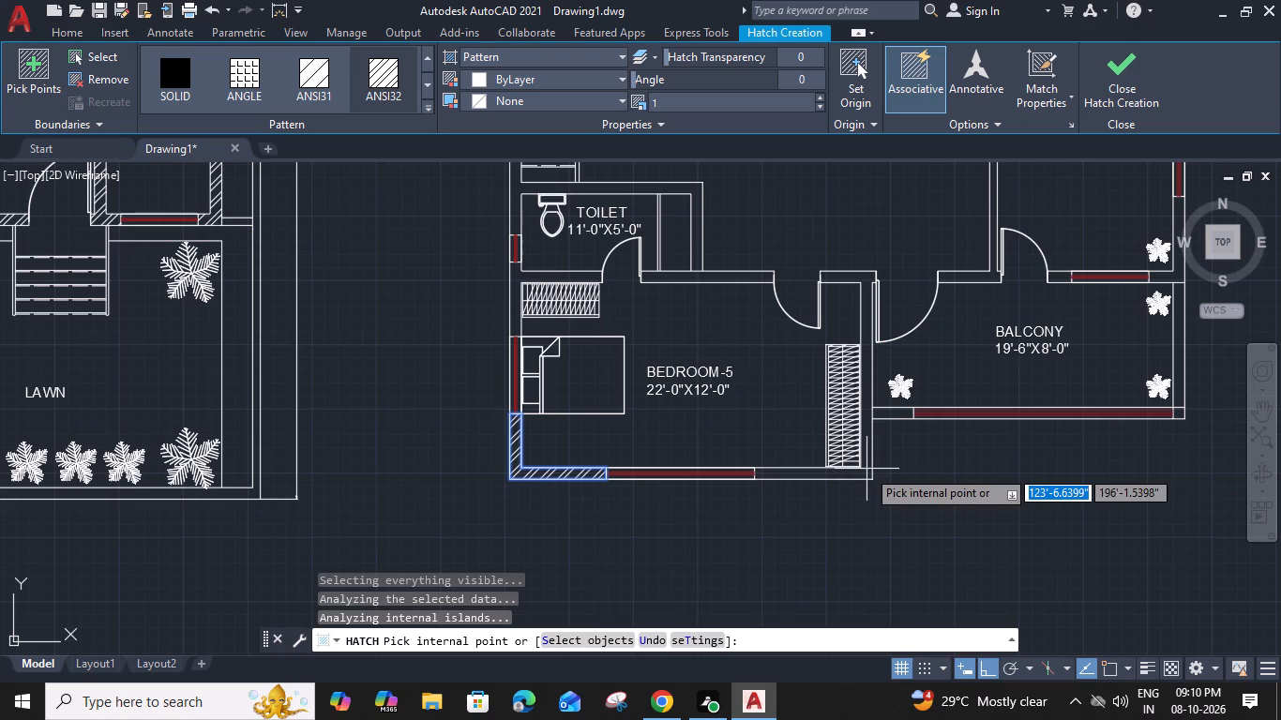
pyautogui.press('Escape')
pyautogui.click(1112, 91)
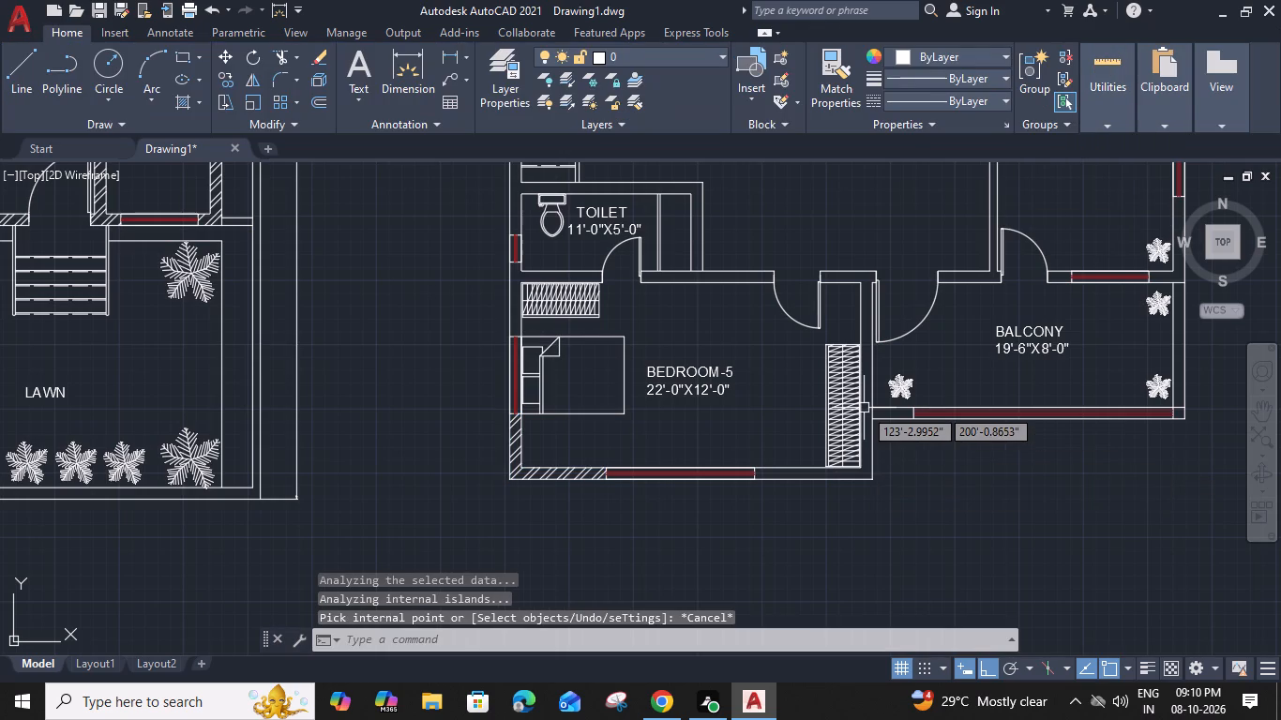
# Trim the BEDROOM-5 wall line crossing the end of the balcony's front wall.
pyautogui.write('TR')
pyautogui.press('space')
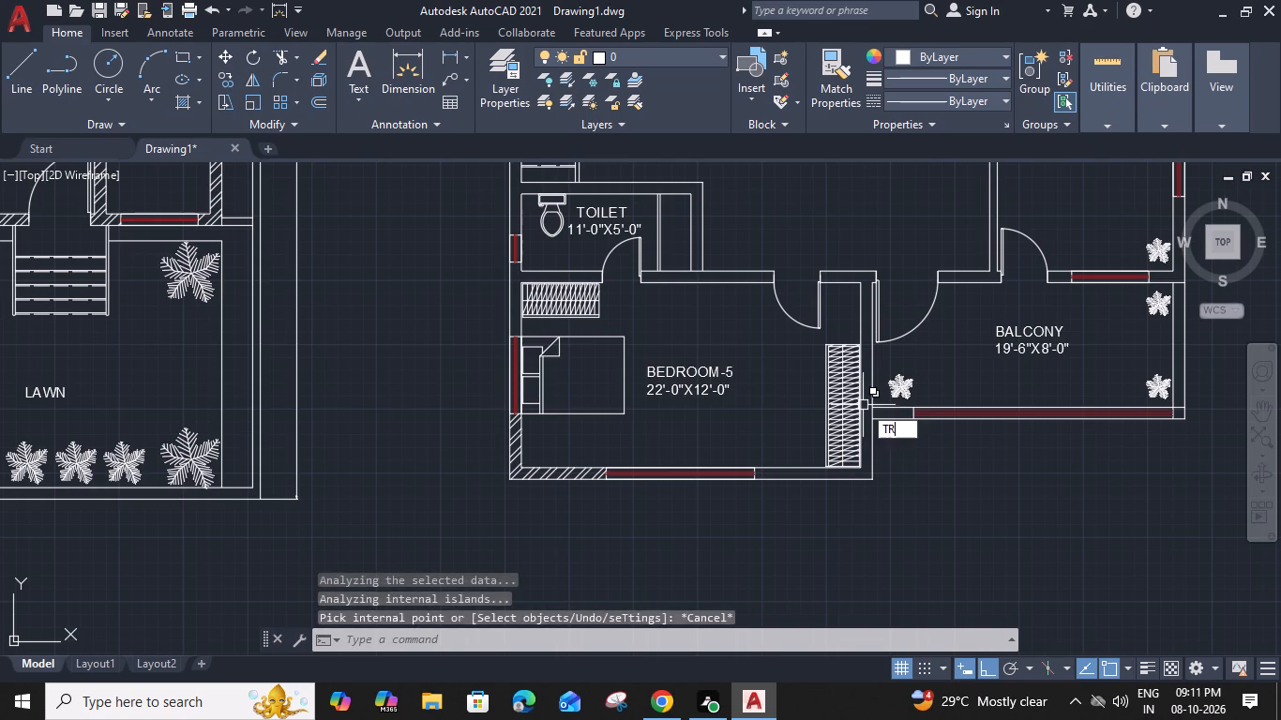
pyautogui.scroll(2, 864, 406)
pyautogui.click(884, 420)
pyautogui.scroll(-3, 884, 420)
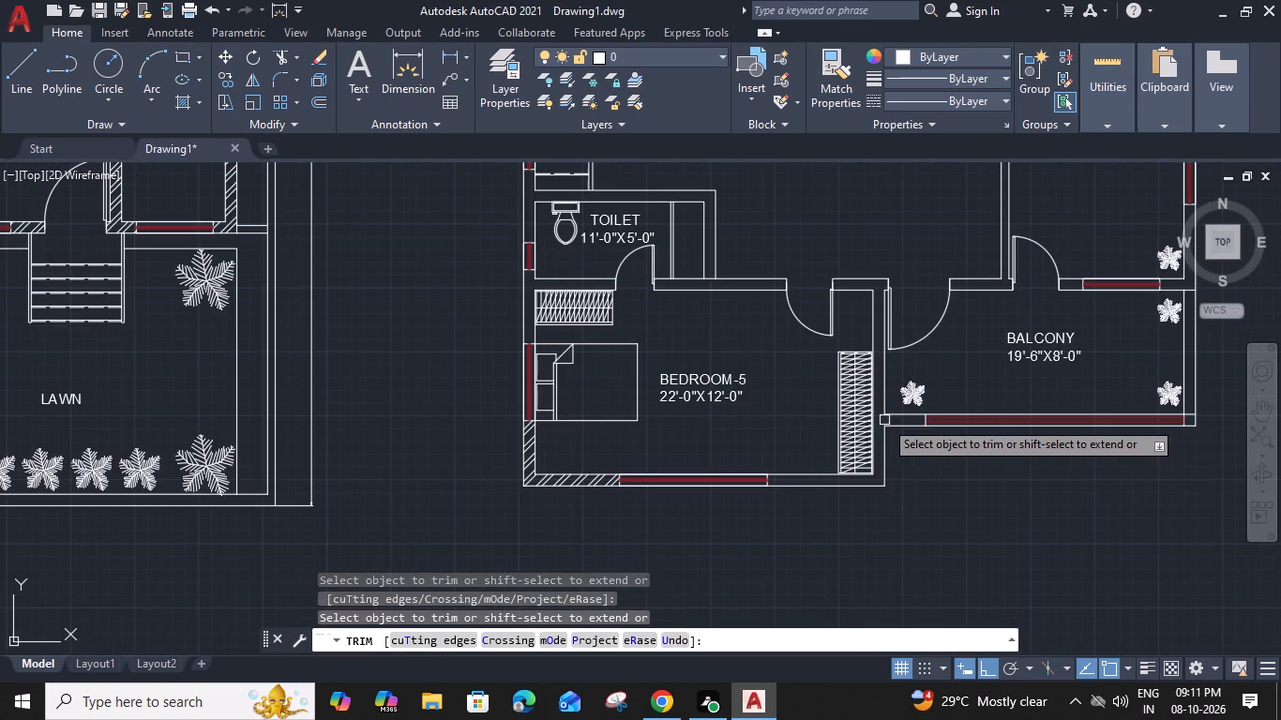
pyautogui.moveTo(1013, 446); pyautogui.dragTo(565, 469, button='middle')
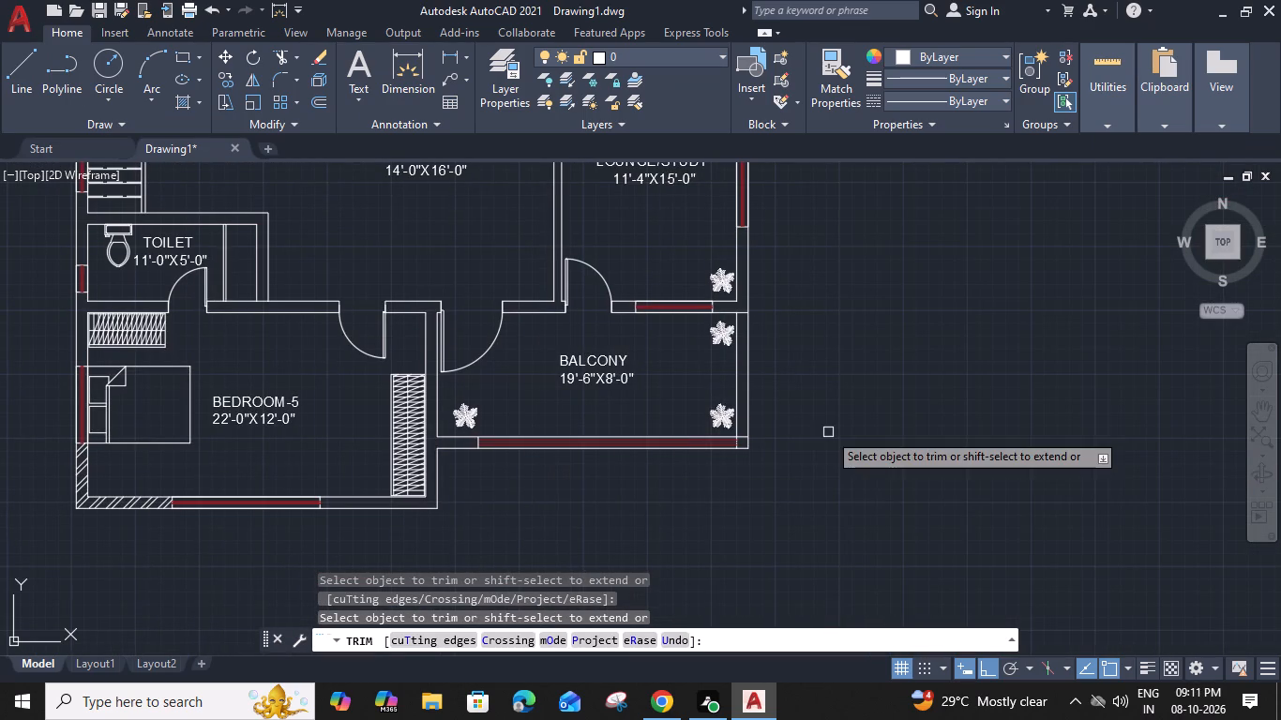
pyautogui.press('Escape')
# Draw a short line across the balcony's front wall, a little way in from its outer corner.
pyautogui.scroll(3, 754, 434)
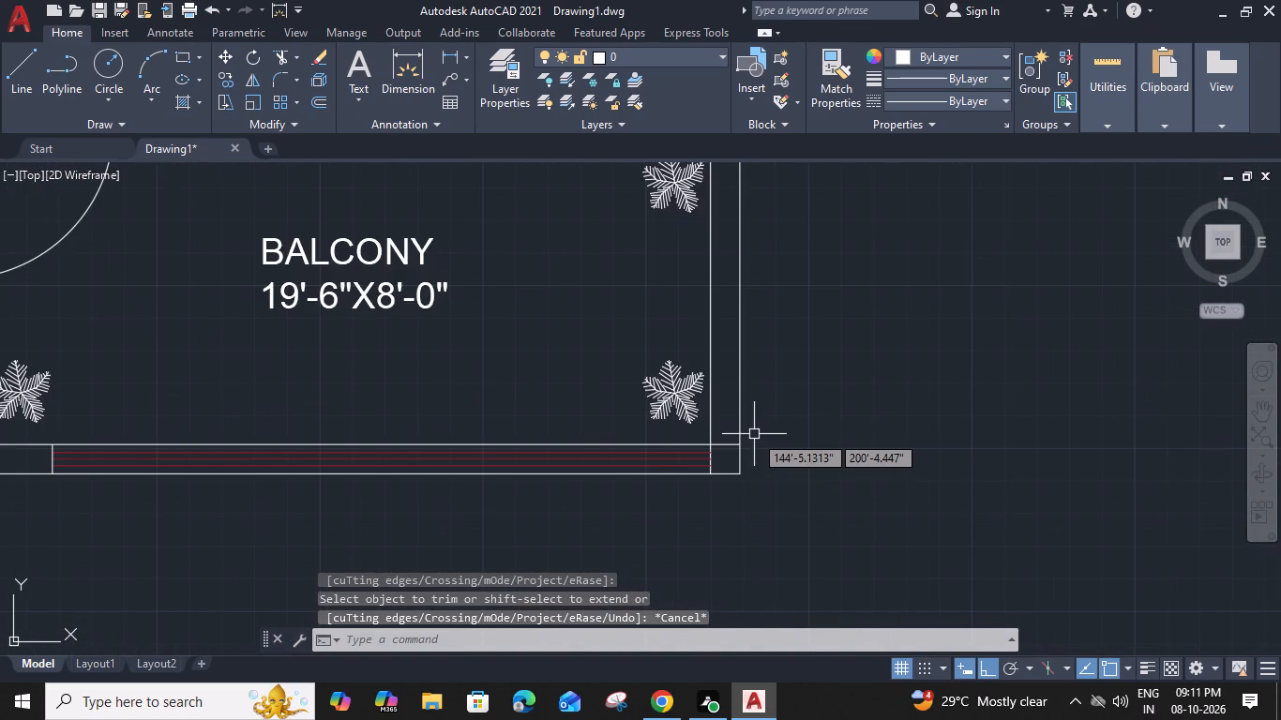
pyautogui.write('L')
pyautogui.press('space')
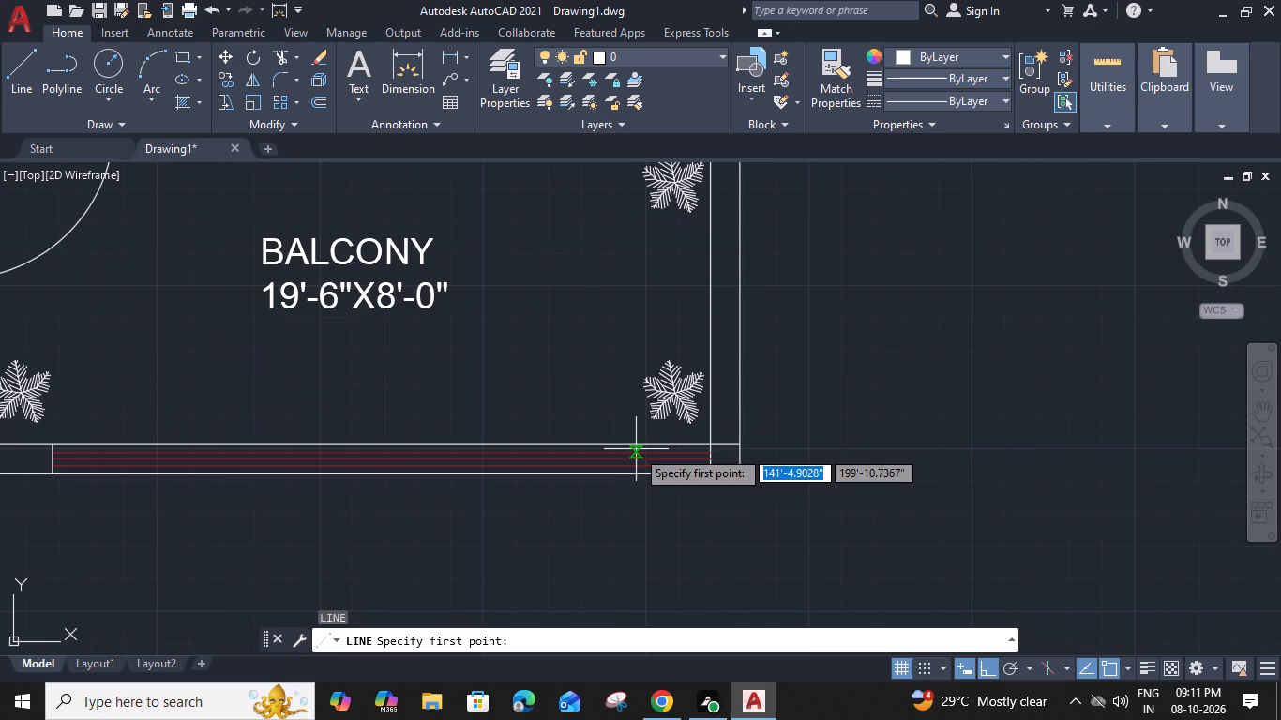
pyautogui.click(628, 444)
pyautogui.click(630, 477)
pyautogui.press('Escape')
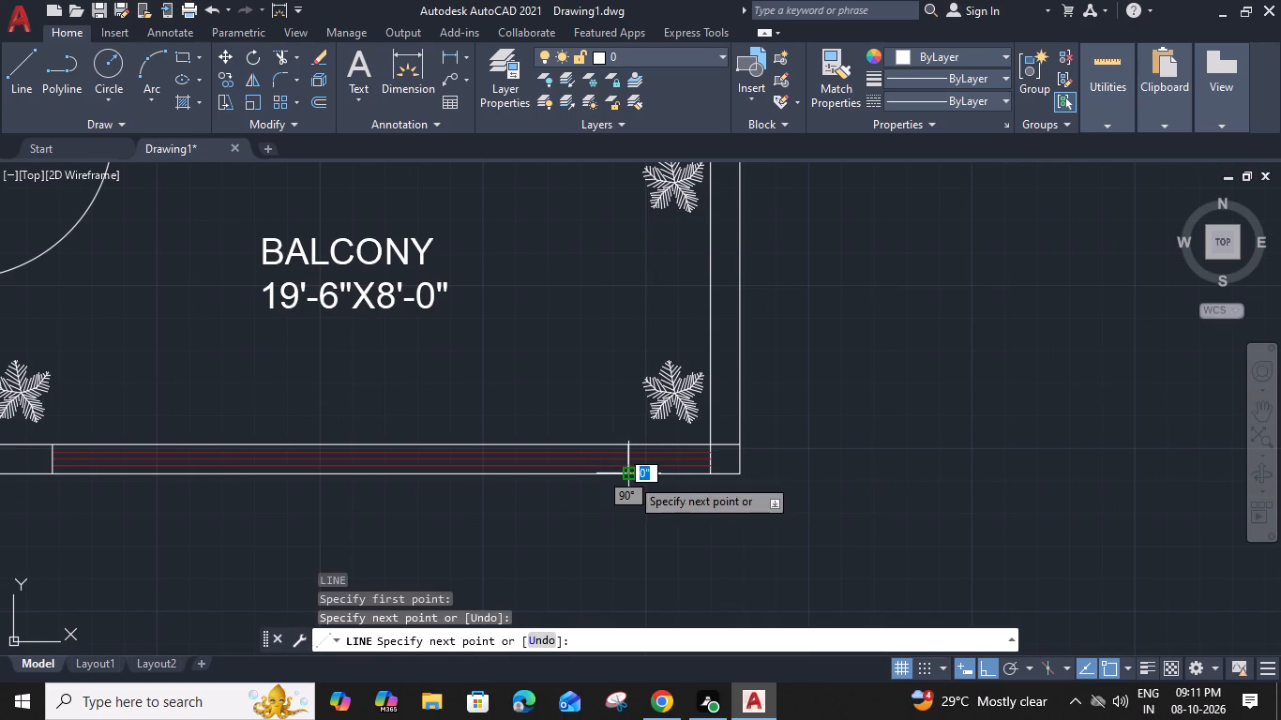
# Trim the red lines between the new cross line and the balcony's outer front corner, plus the wall lines crossing inside that corner.
pyautogui.write('TR')
pyautogui.press('space')
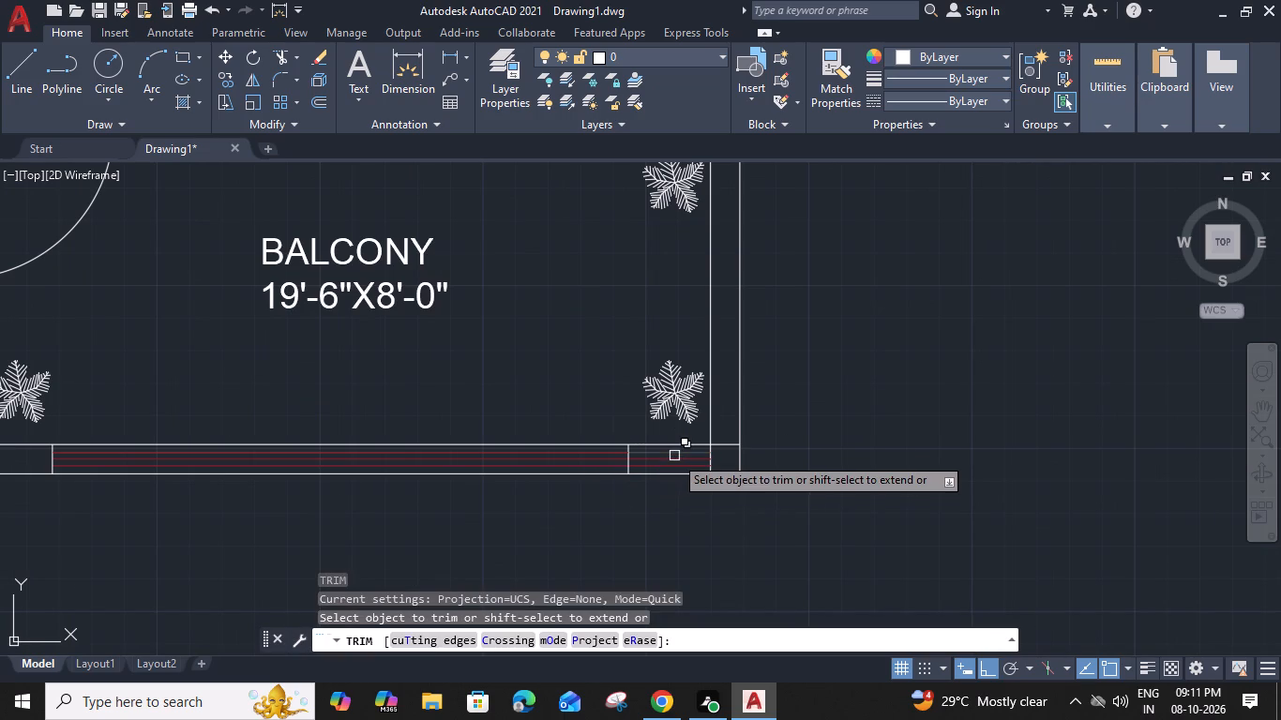
pyautogui.click(674, 456)
pyautogui.click(674, 460)
pyautogui.click(675, 469)
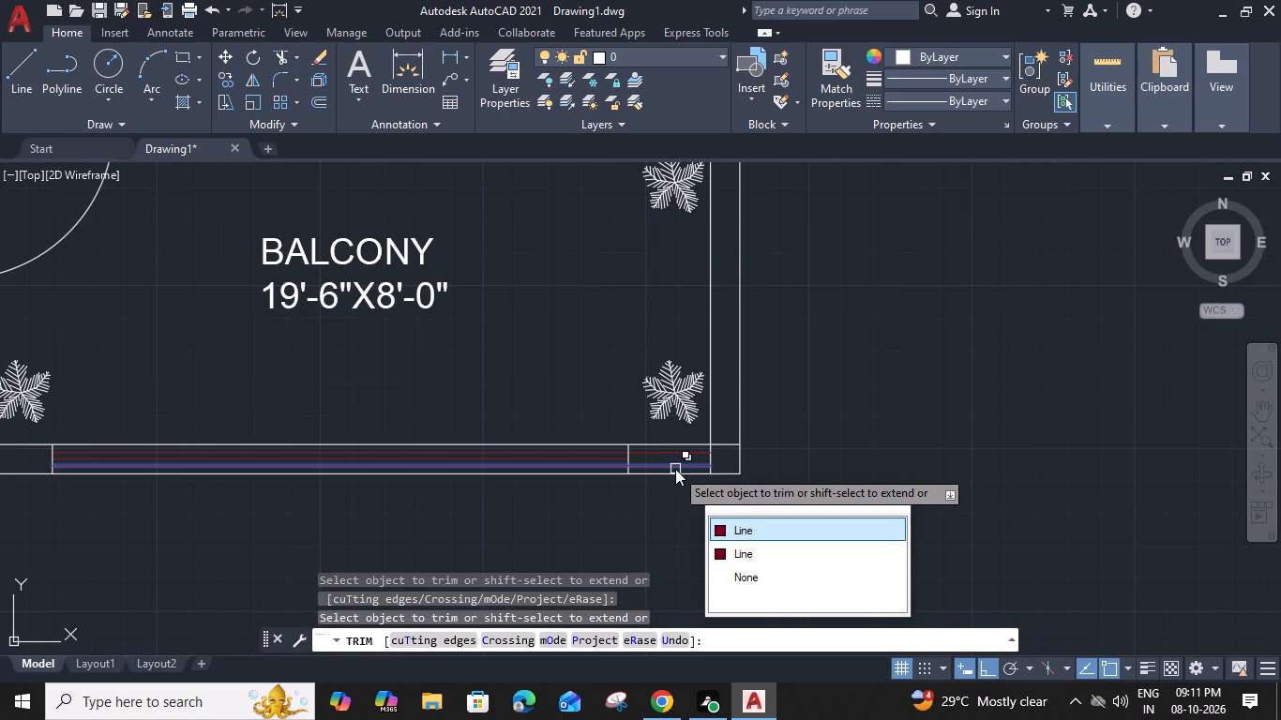
pyautogui.click(676, 453)
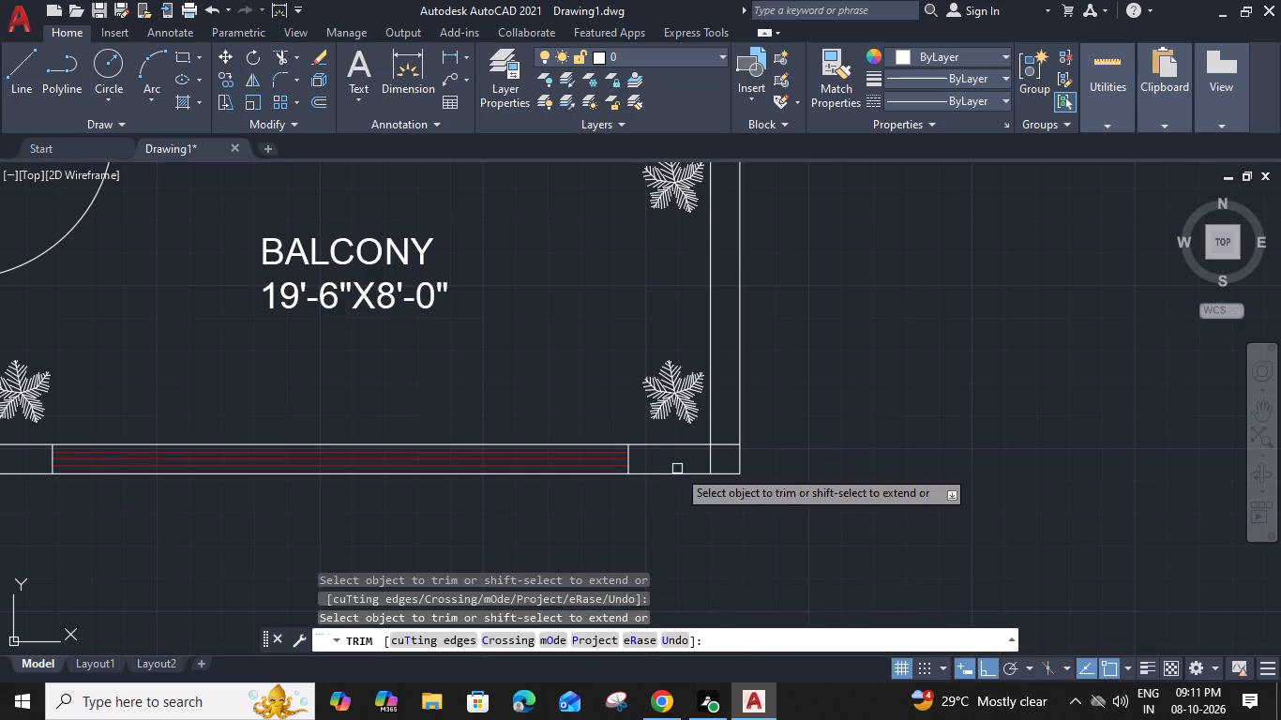
pyautogui.click(710, 458)
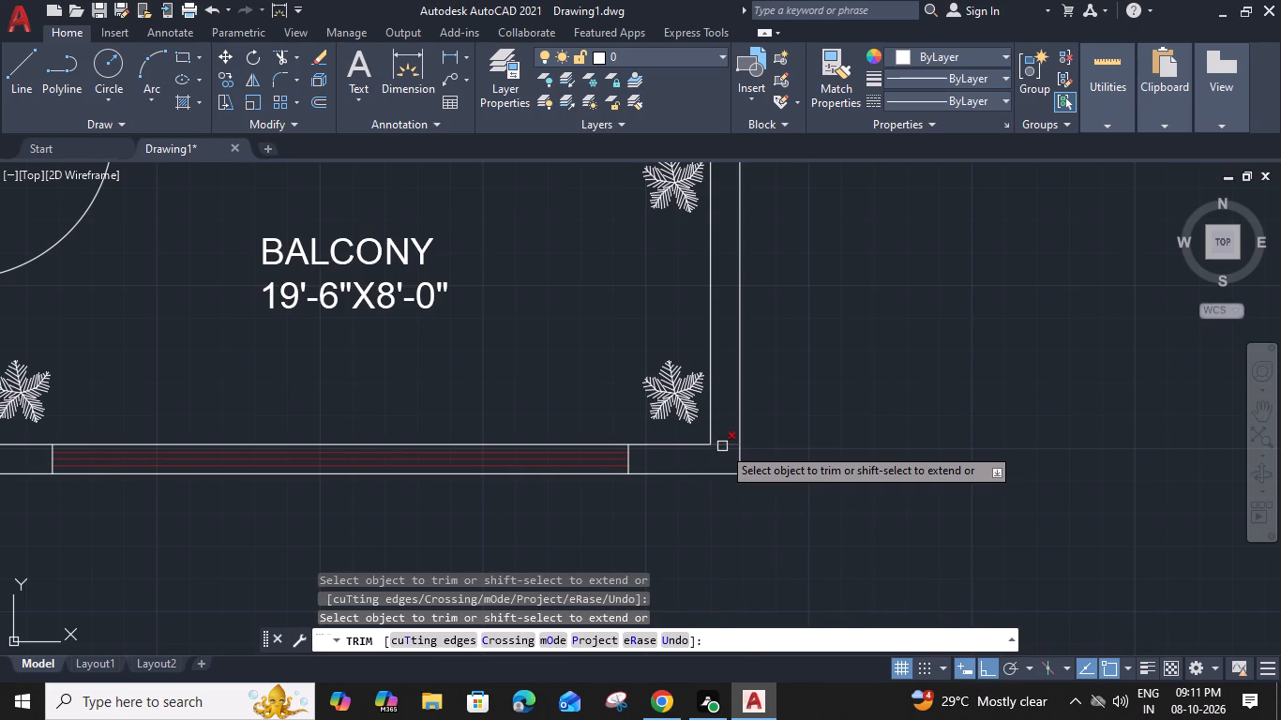
pyautogui.click(722, 446)
pyautogui.press('Escape')
# Trim the BEDROOM-5 rear wall line crossing the junction with the adjoining 11'-0"X5'-0" TOILET's side wall.
pyautogui.scroll(-2, 722, 445)
pyautogui.moveTo(751, 455); pyautogui.dragTo(721, 445, button='middle')
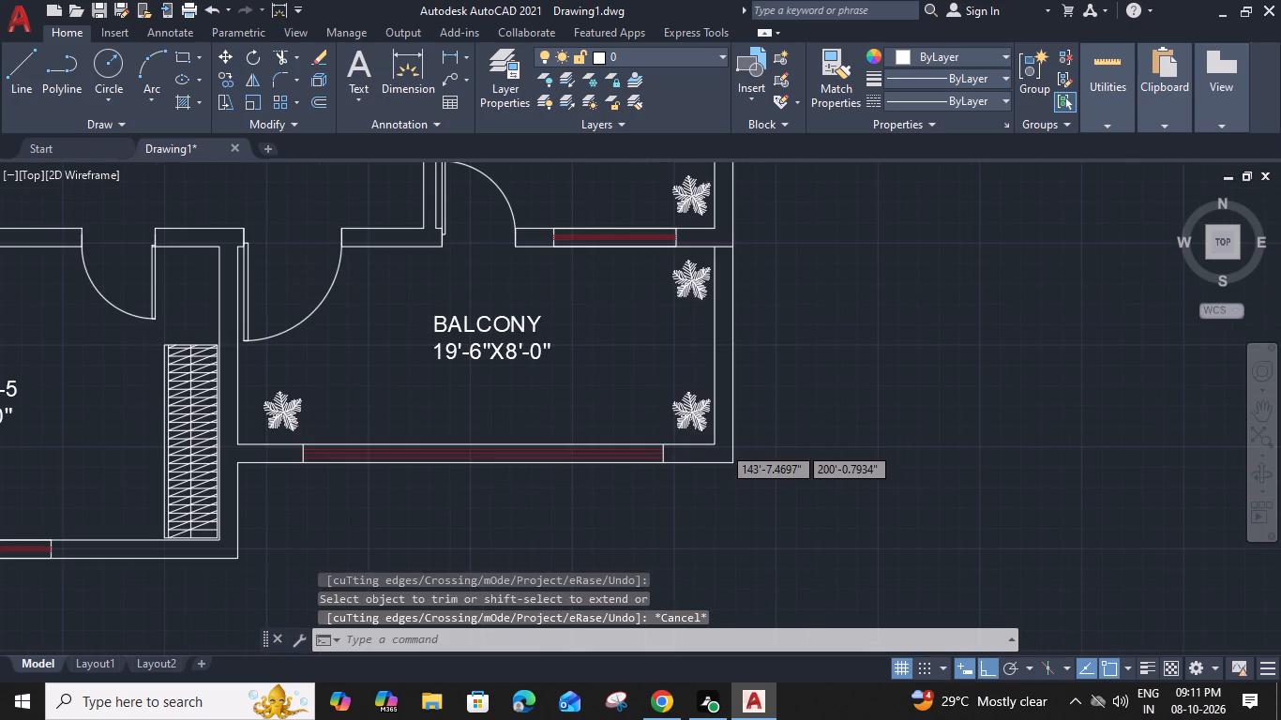
pyautogui.moveTo(721, 445); pyautogui.dragTo(877, 458, button='middle')
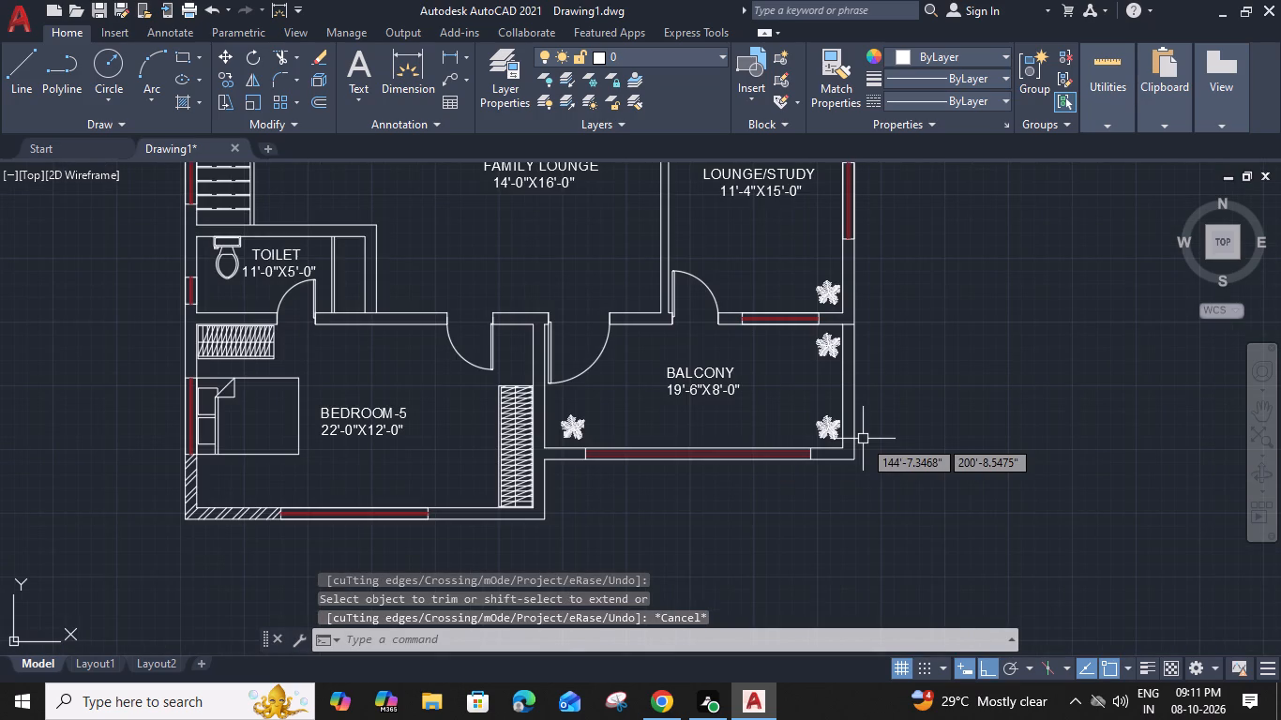
pyautogui.moveTo(568, 439); pyautogui.dragTo(616, 464, button='middle')
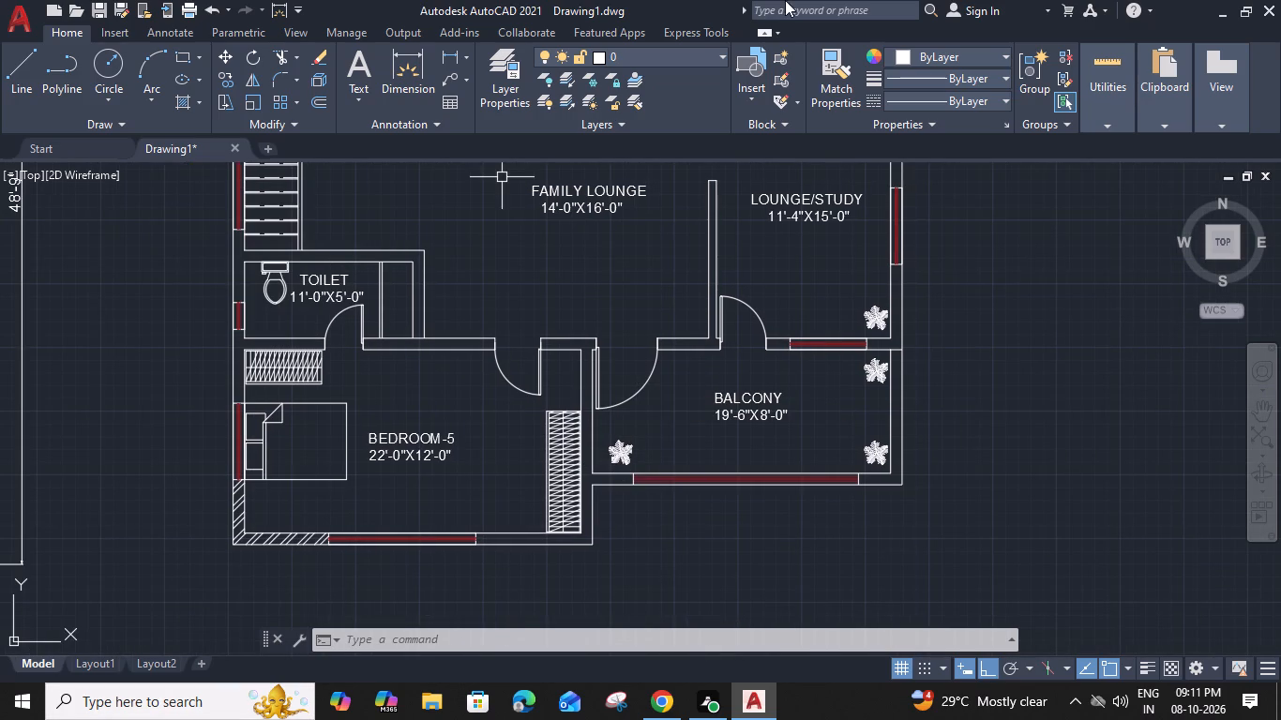
pyautogui.write('TR')
pyautogui.press('space')
pyautogui.scroll(2, 405, 336)
pyautogui.click(436, 342)
pyautogui.scroll(-2, 436, 342)
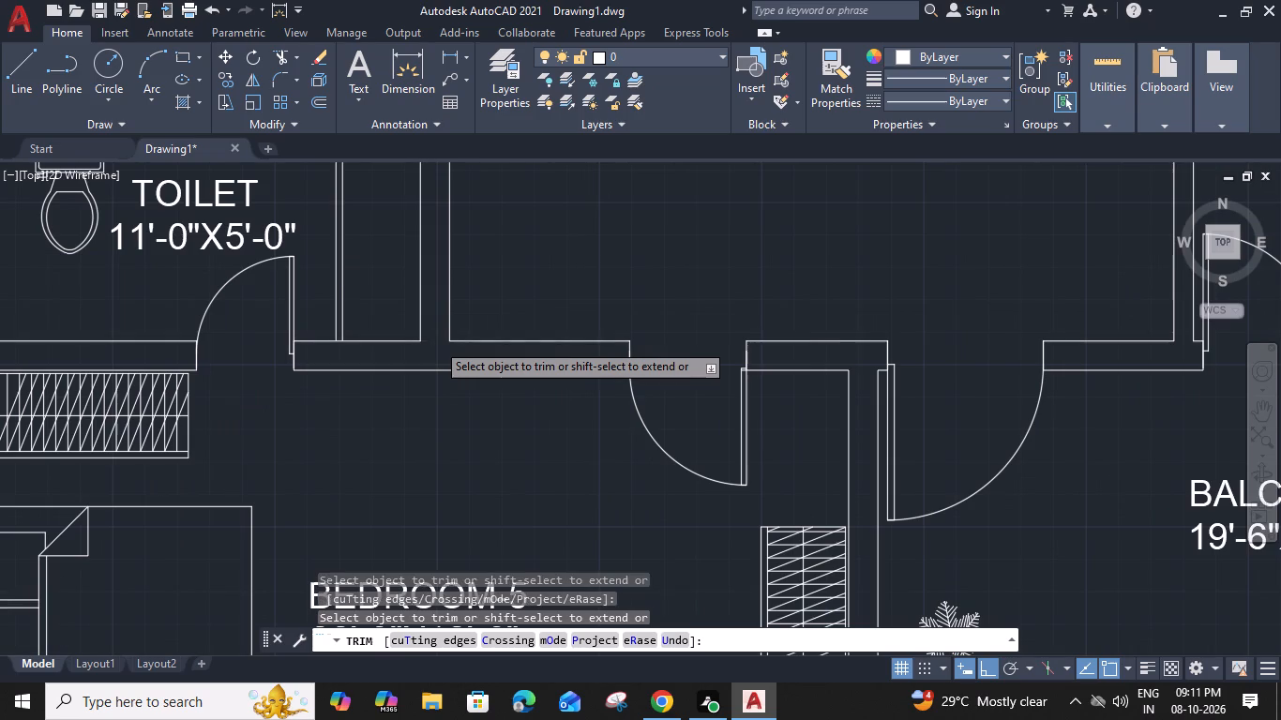
pyautogui.moveTo(559, 250); pyautogui.dragTo(572, 440, button='middle')
pyautogui.moveTo(510, 293); pyautogui.dragTo(517, 367, button='middle')
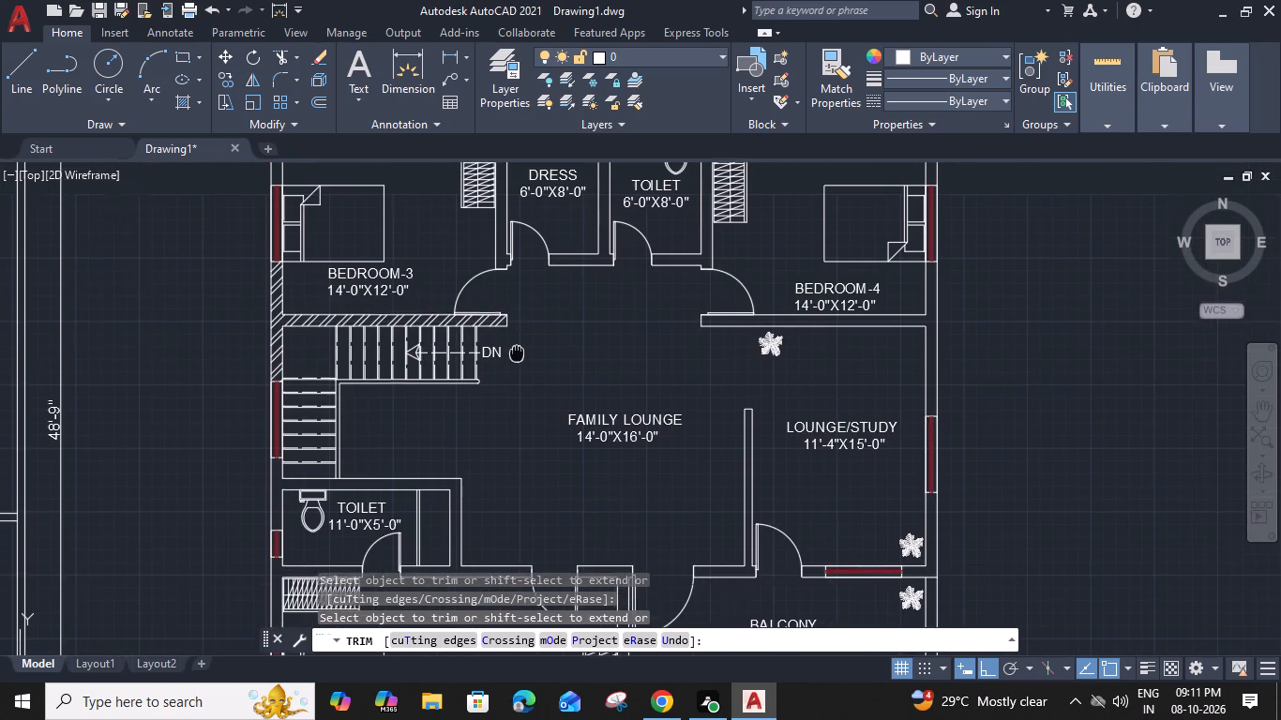
pyautogui.moveTo(517, 367); pyautogui.dragTo(516, 387, button='middle')
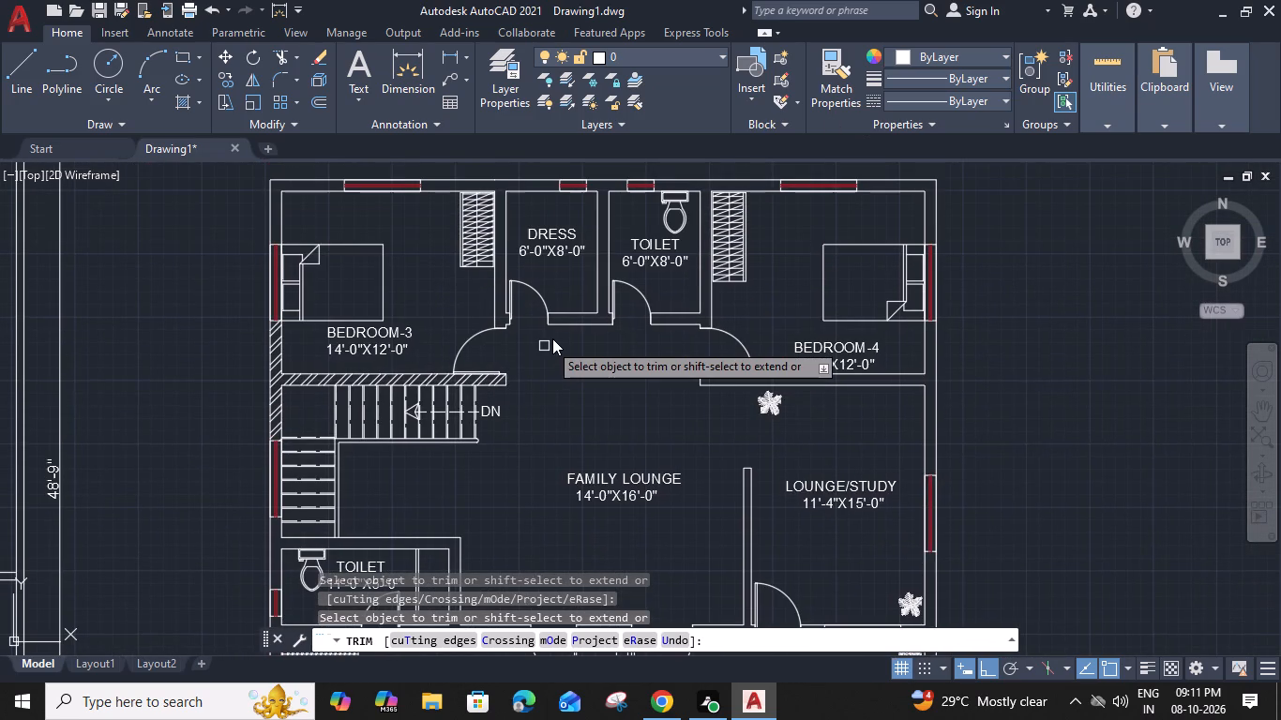
pyautogui.press('Escape')
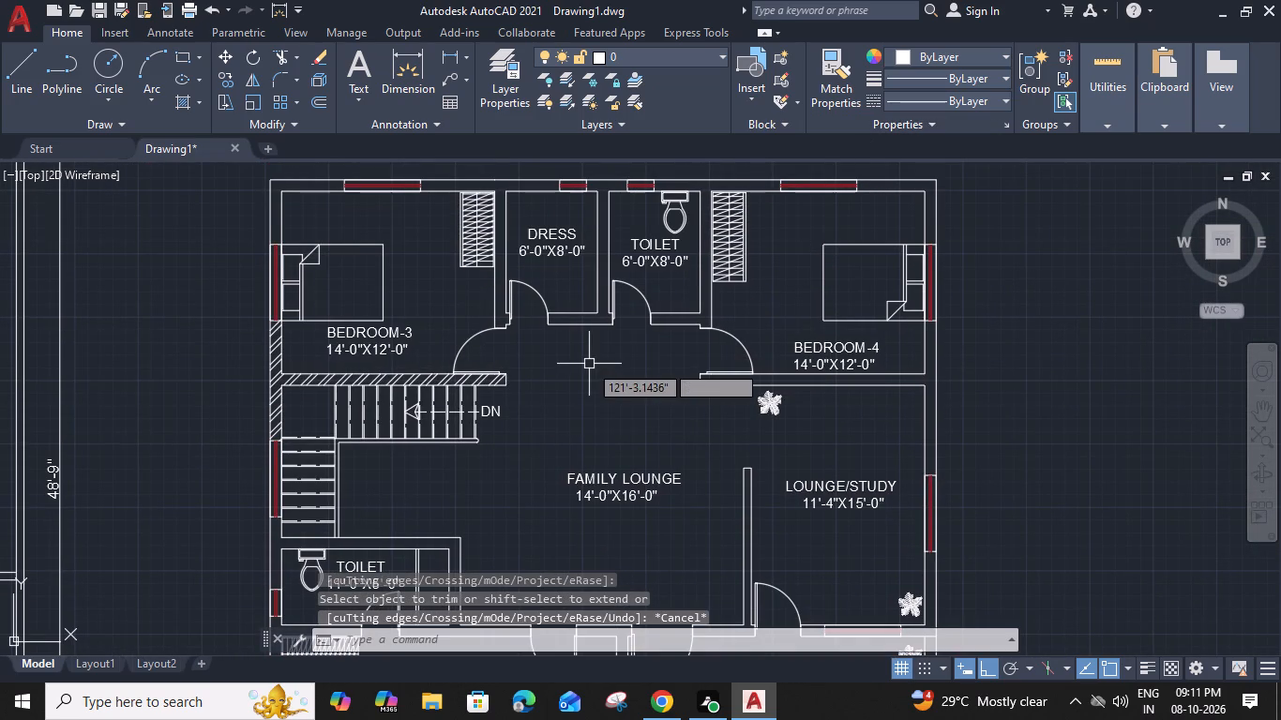
# Hatch the walls around DRESS and the 6'-0"X8'-0" TOILET, including the connected outer wall stretches, with the ANSI32 pattern.
pyautogui.moveTo(593, 359); pyautogui.dragTo(619, 354, button='middle')
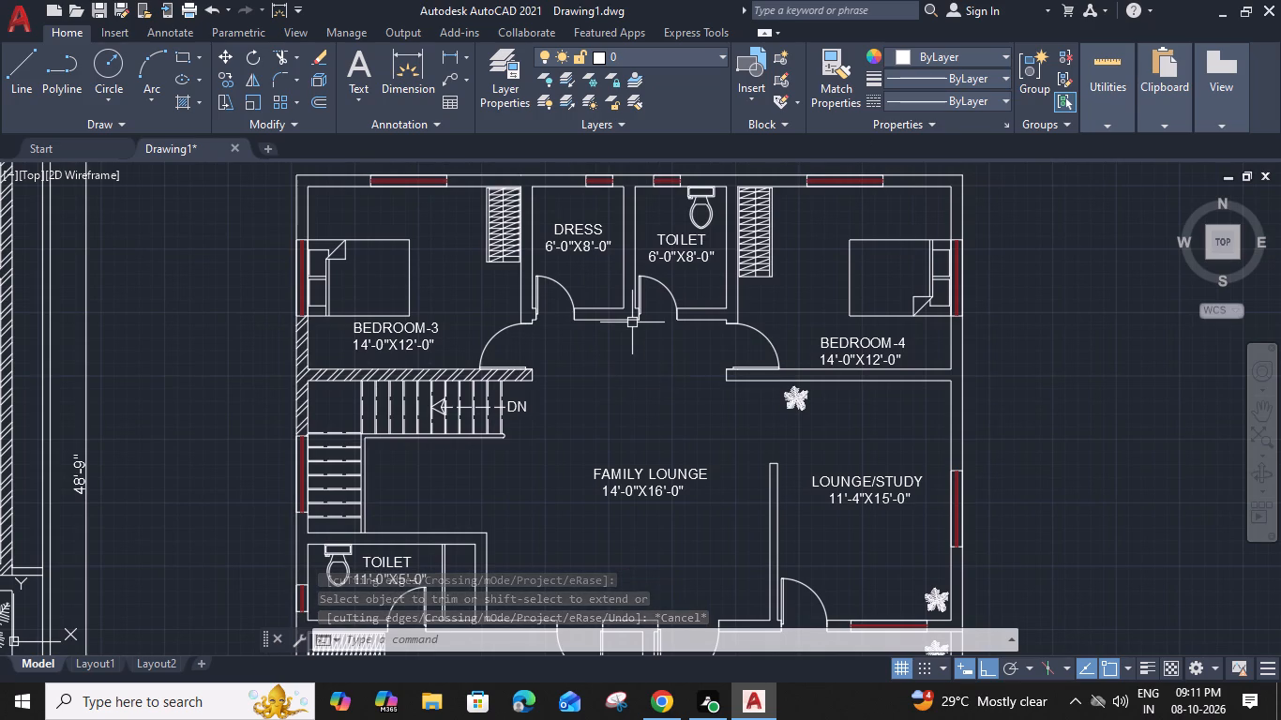
pyautogui.press('h')
pyautogui.press('space')
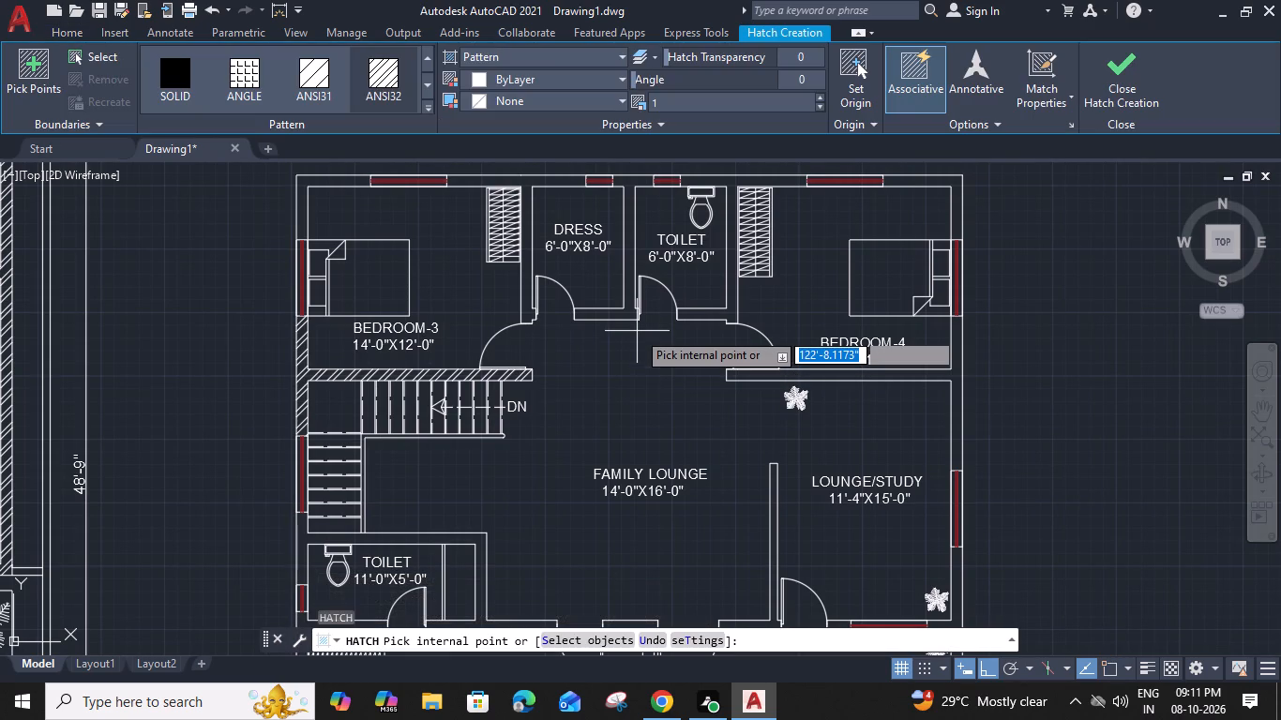
pyautogui.click(588, 313)
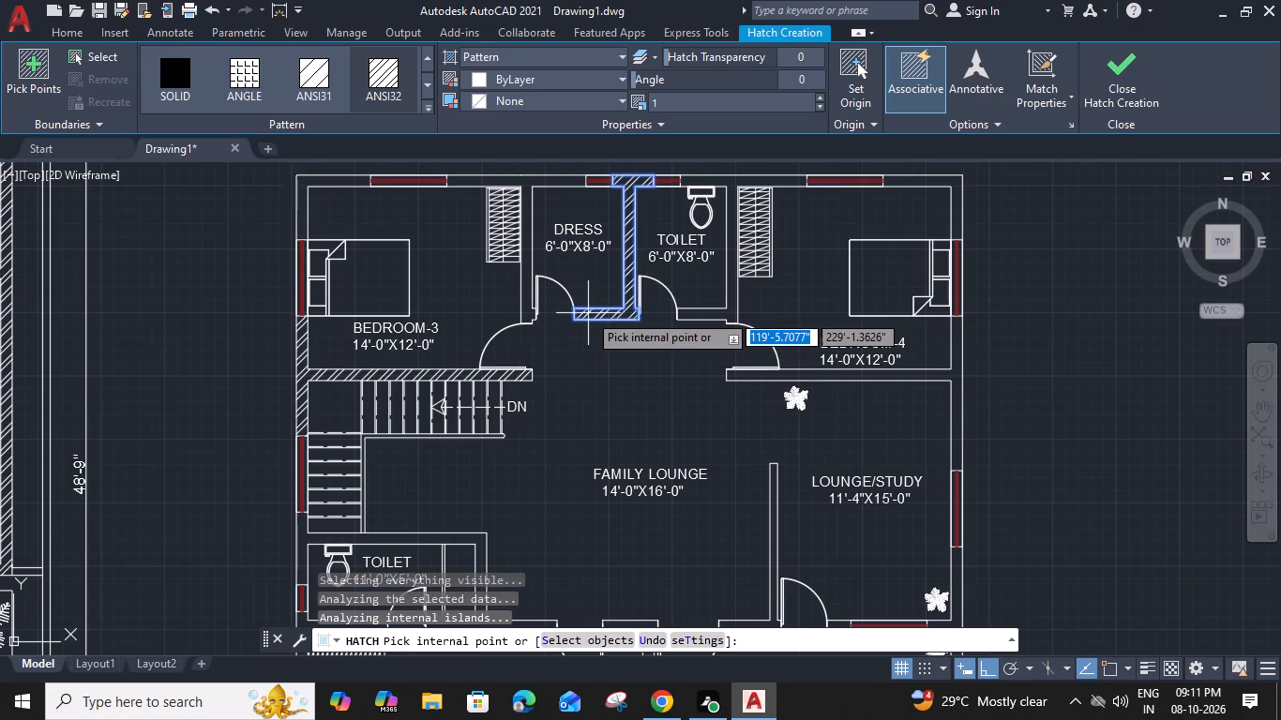
pyautogui.click(699, 312)
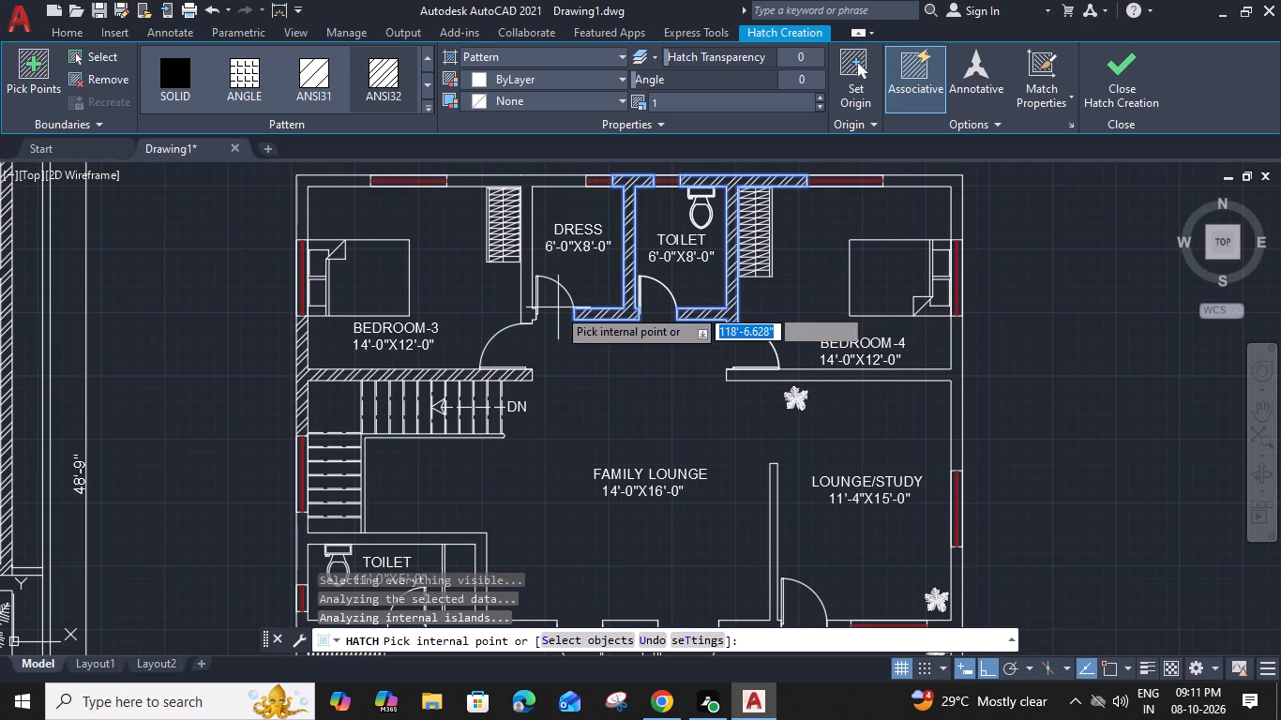
pyautogui.click(527, 314)
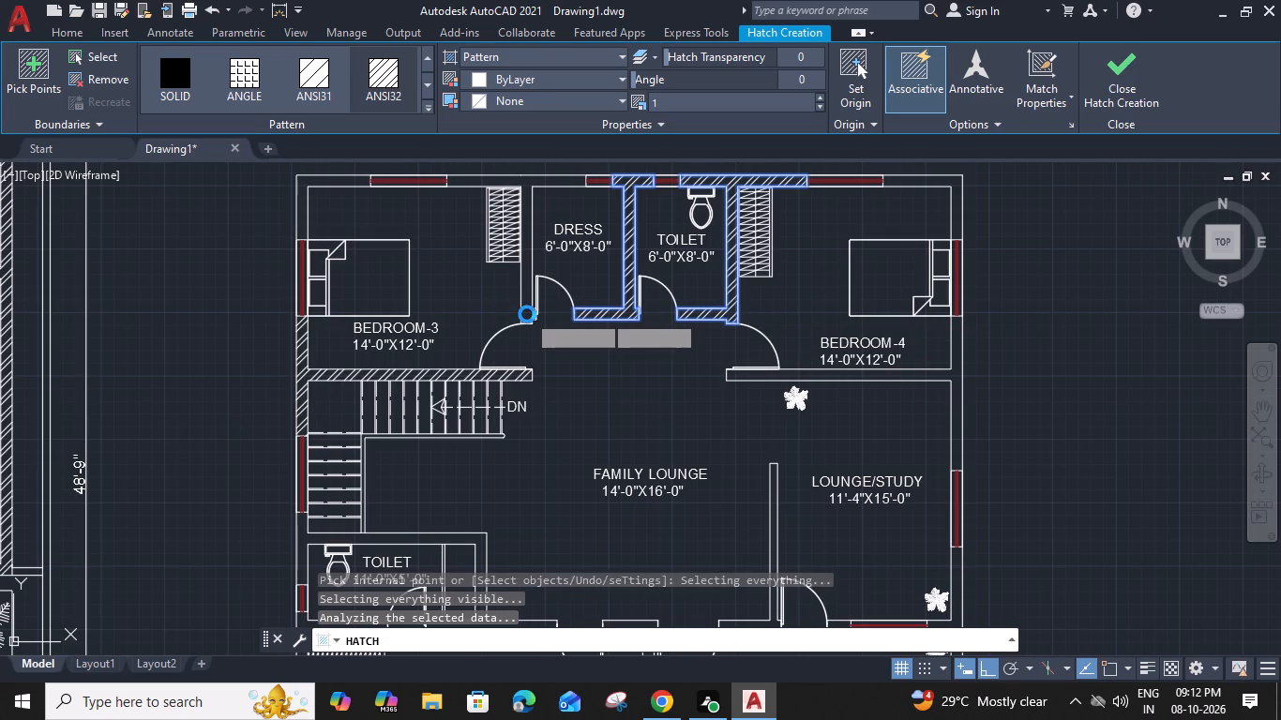
# Hatch the wall between BEDROOM-4 and LOUNGE/STUDY and the outer wall corners of BEDROOM-3 and BEDROOM-4 with ANSI32.
pyautogui.click(739, 374)
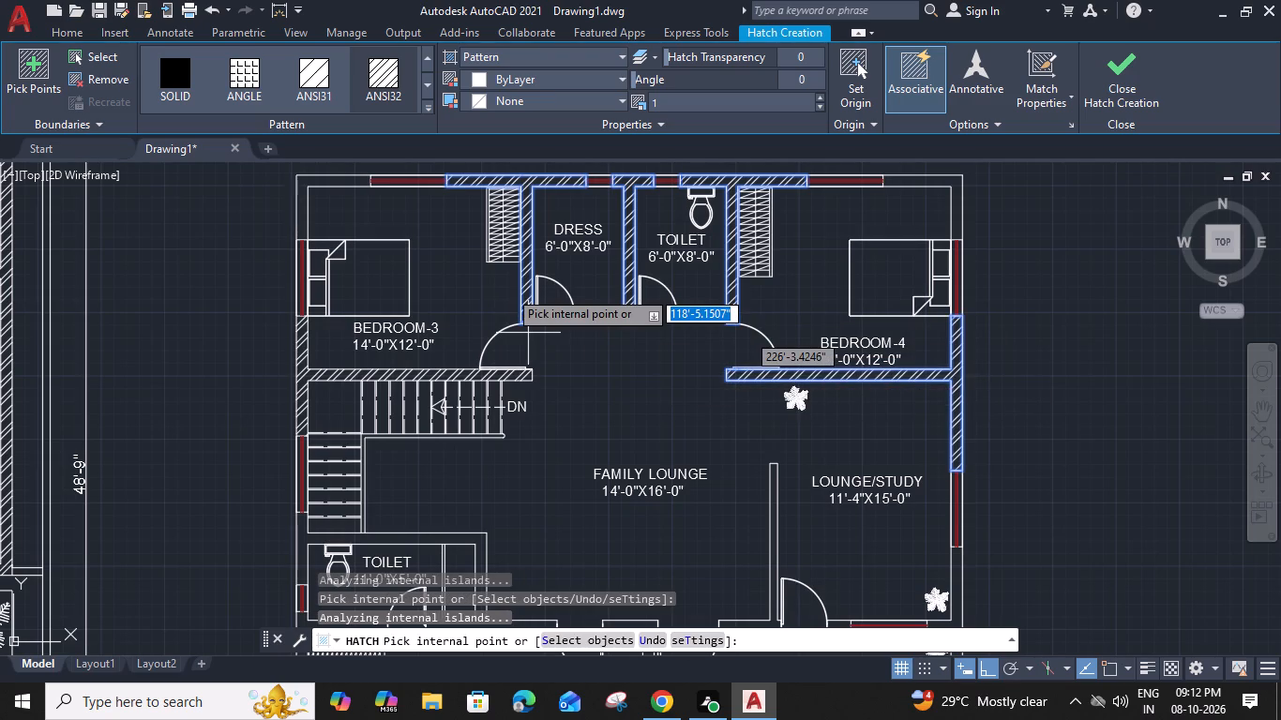
pyautogui.click(300, 199)
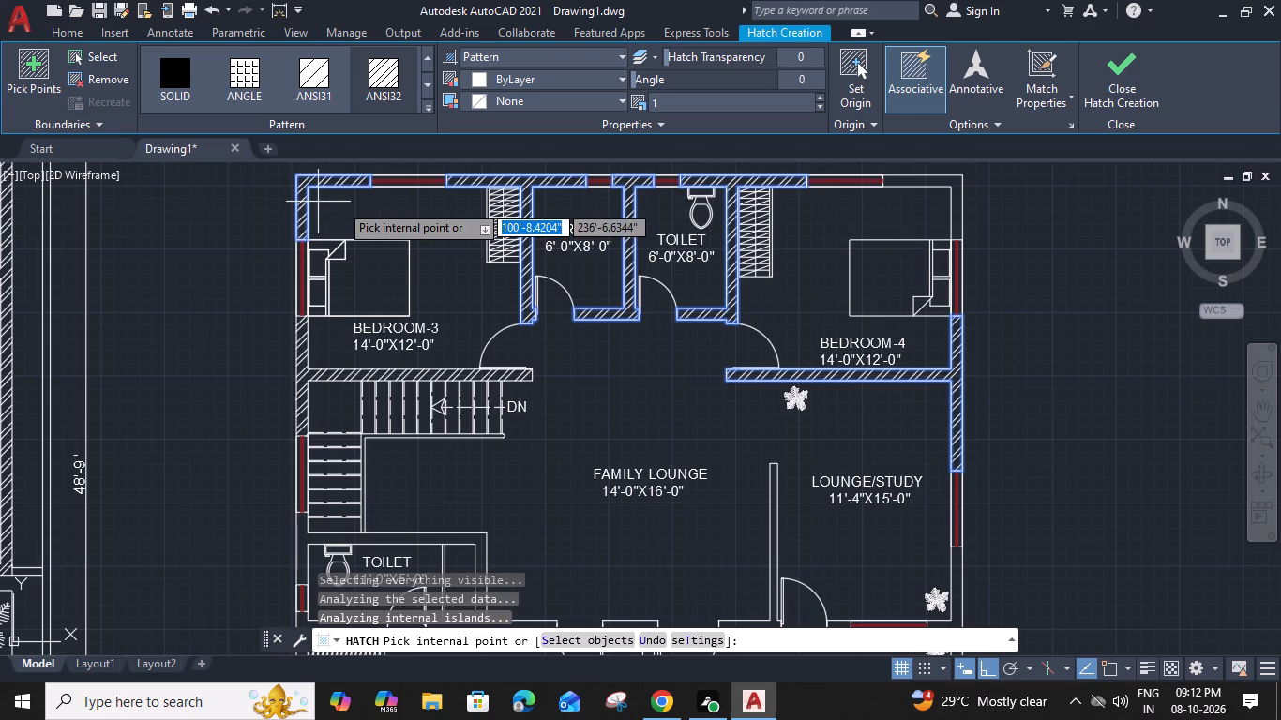
pyautogui.click(957, 186)
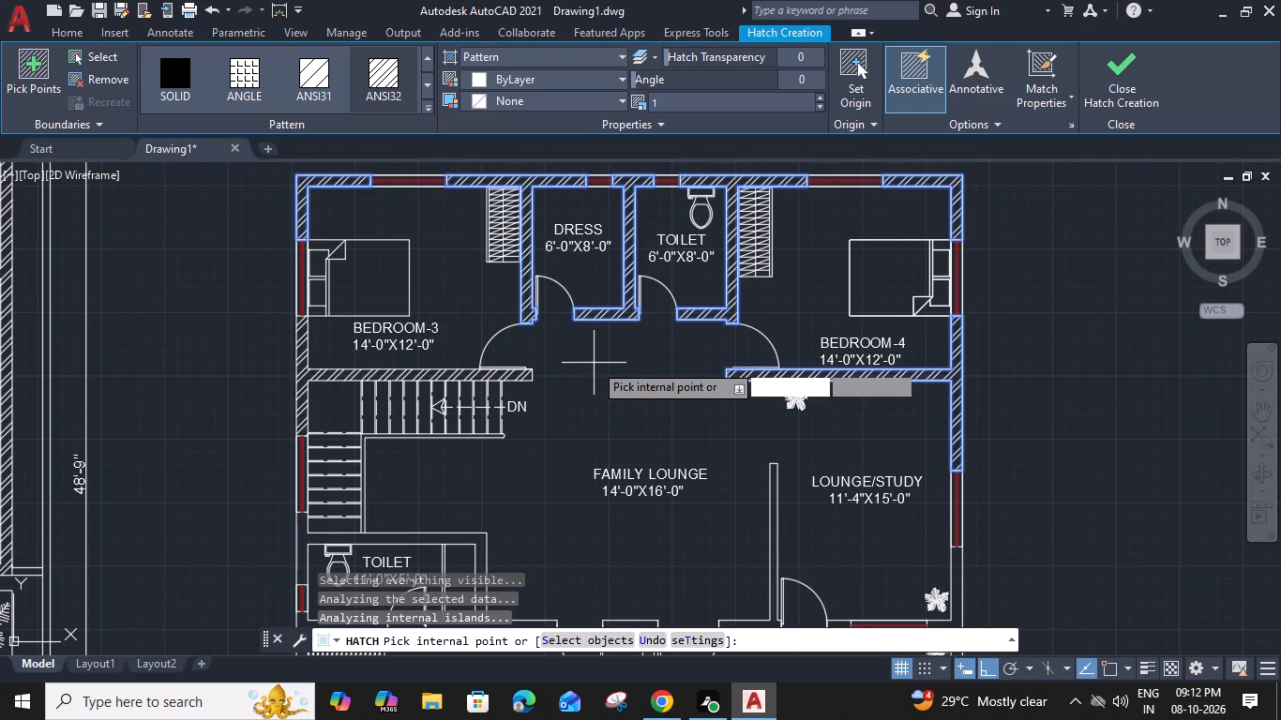
# Hatch the 11'-0"X5'-0" TOILET's walls, the LOUNGE/STUDY outer corner beside the balcony and the FAMILY LOUNGE partition with ANSI32.
pyautogui.moveTo(594, 363); pyautogui.dragTo(602, 283, button='middle')
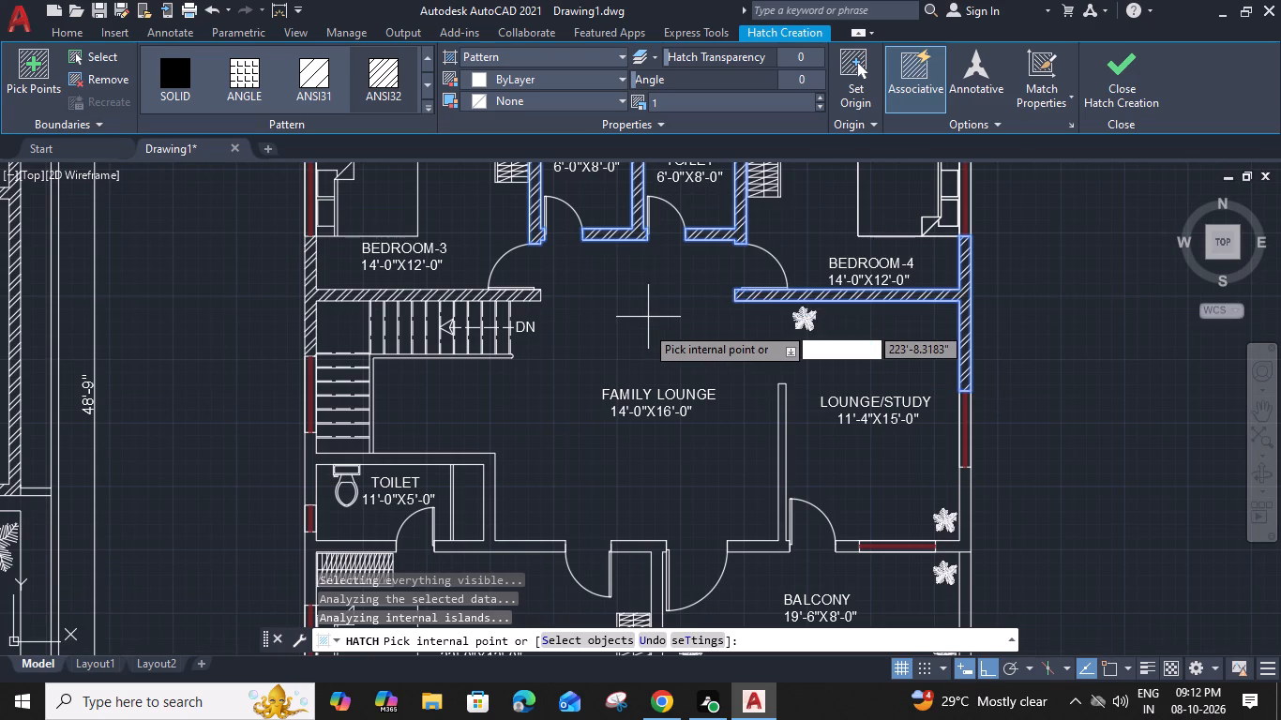
pyautogui.click(309, 462)
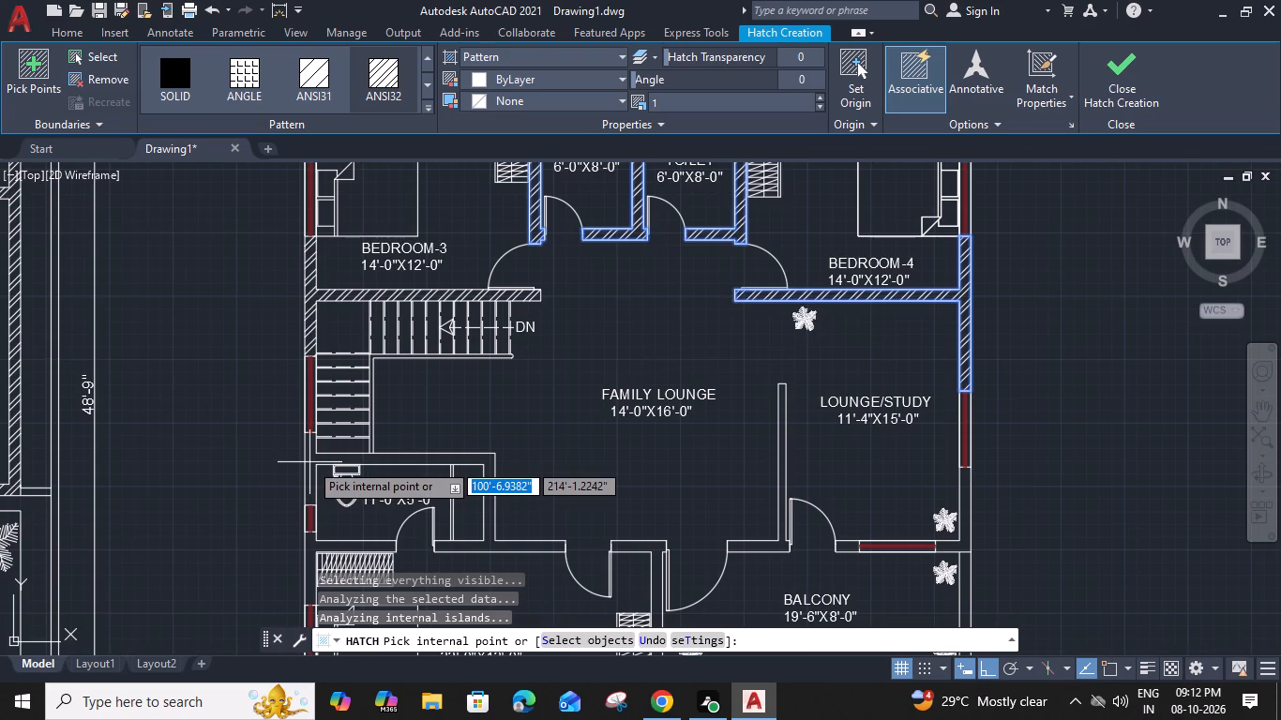
pyautogui.click(313, 462)
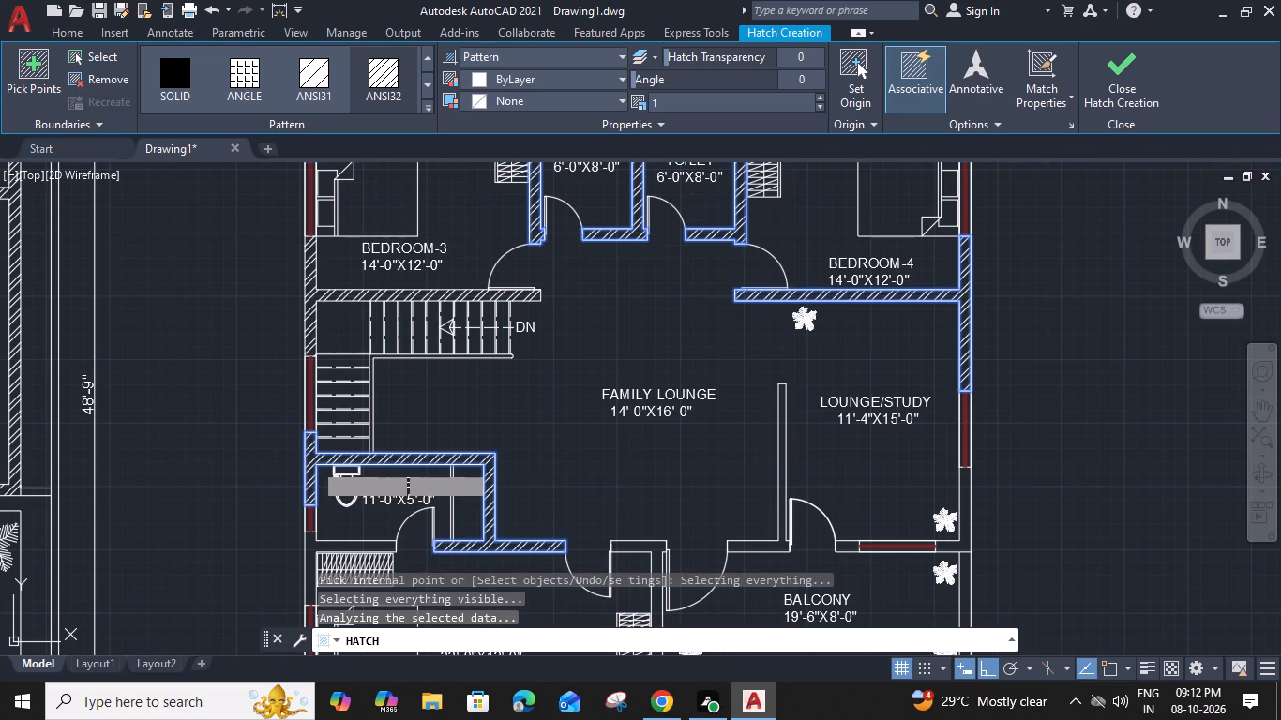
pyautogui.click(965, 523)
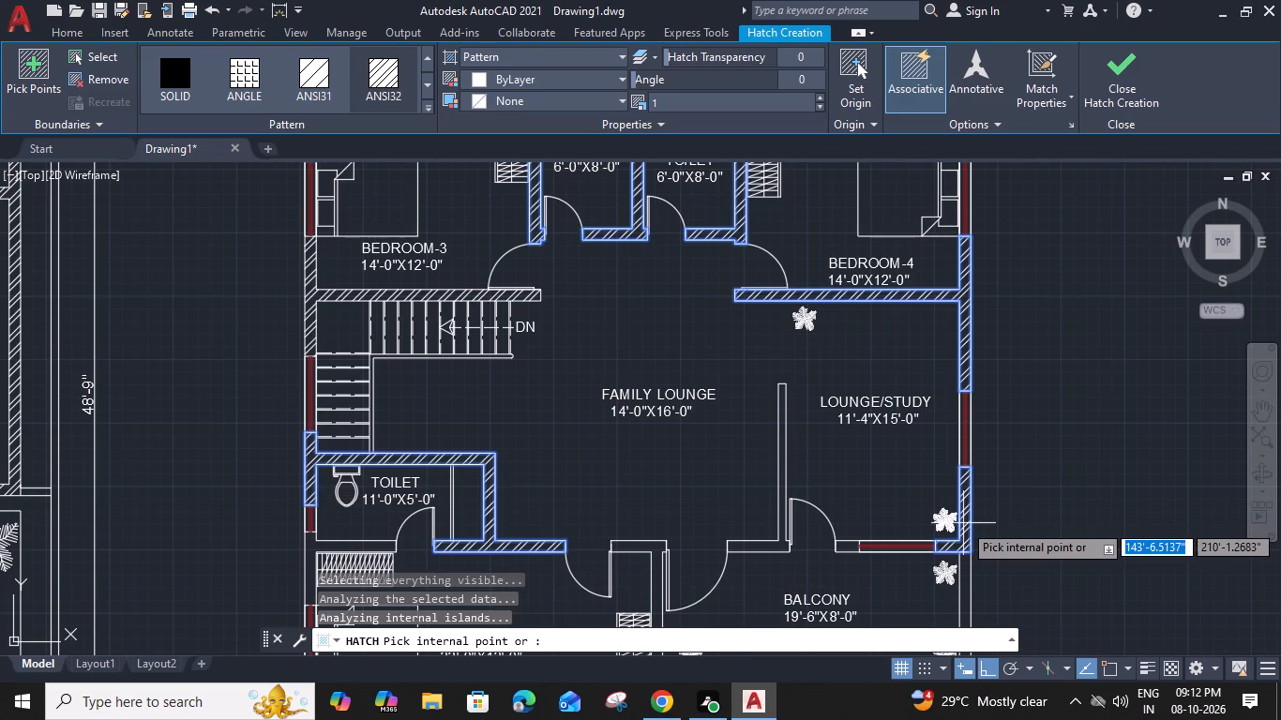
pyautogui.click(780, 535)
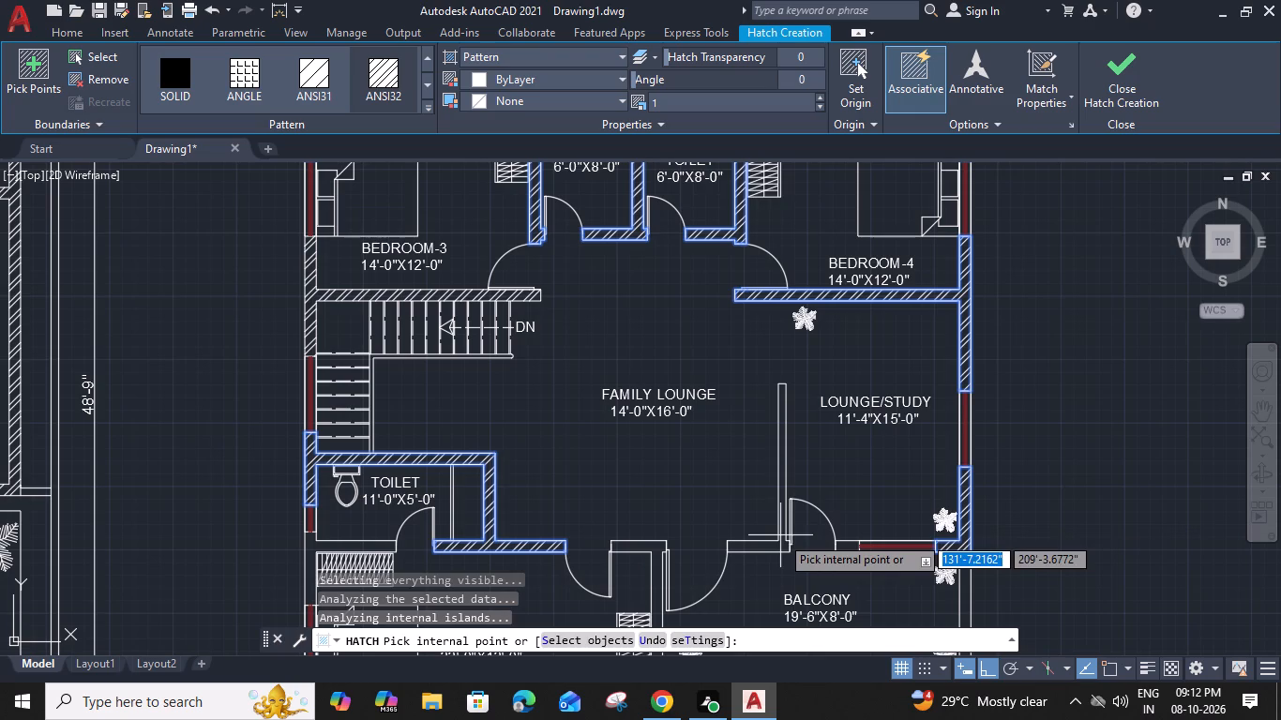
pyautogui.moveTo(661, 524); pyautogui.dragTo(675, 388, button='middle')
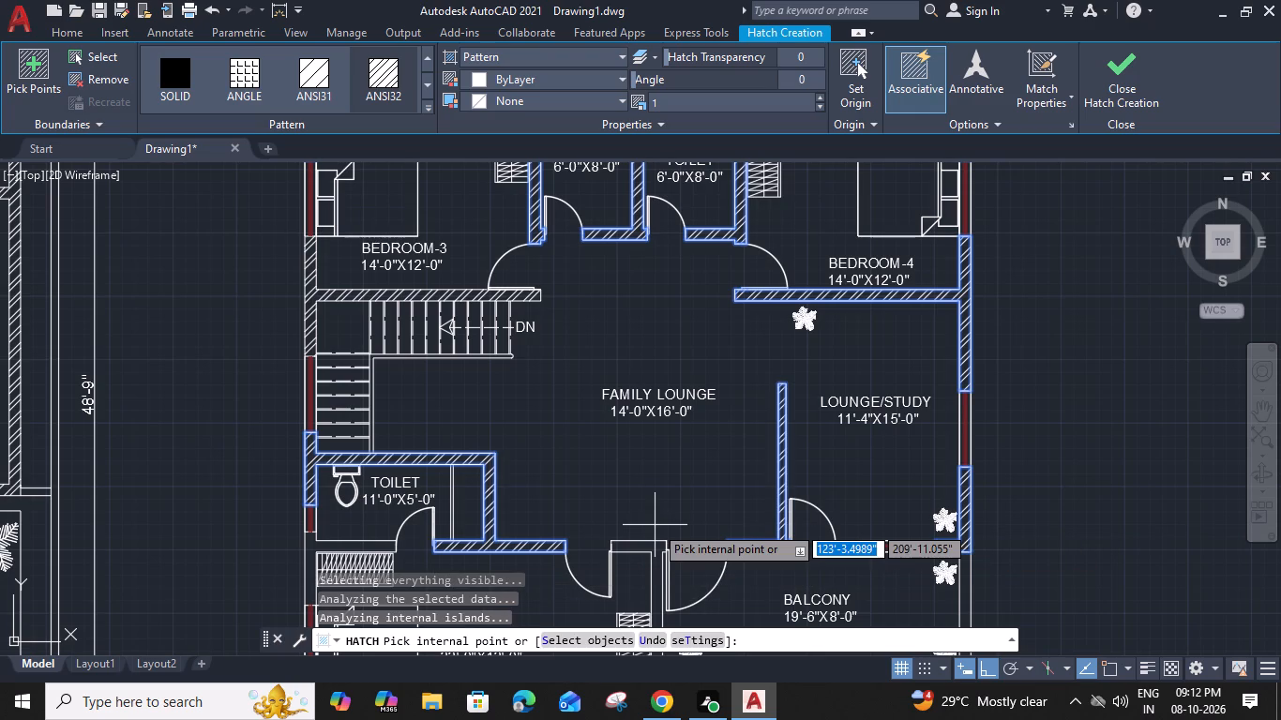
pyautogui.moveTo(675, 388); pyautogui.dragTo(678, 352, button='middle')
pyautogui.moveTo(686, 367); pyautogui.dragTo(689, 297, button='middle')
pyautogui.press('Escape')
pyautogui.press('Escape')
pyautogui.press('Escape')
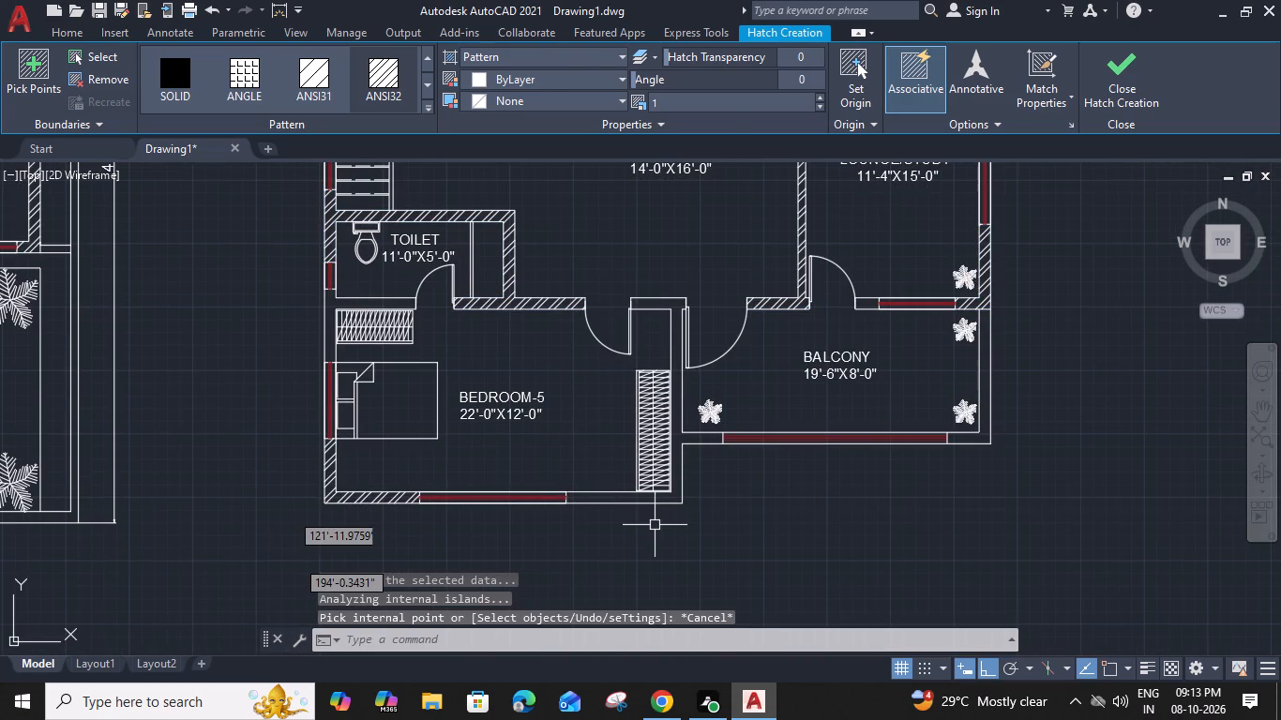
# Insert a Vehicles - Imperial car block just outside the ground-floor PARKING gate.
pyautogui.moveTo(791, 317); pyautogui.dragTo(786, 324, button='middle')
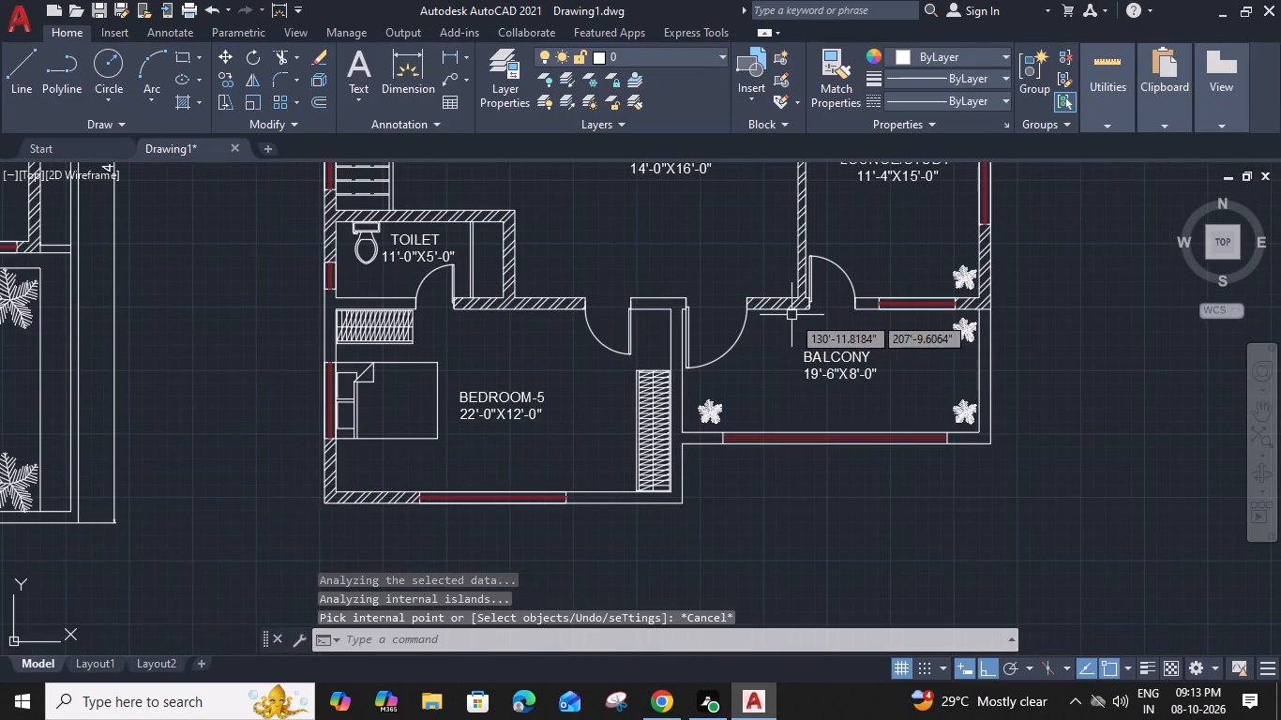
pyautogui.moveTo(786, 324); pyautogui.dragTo(804, 326, button='middle')
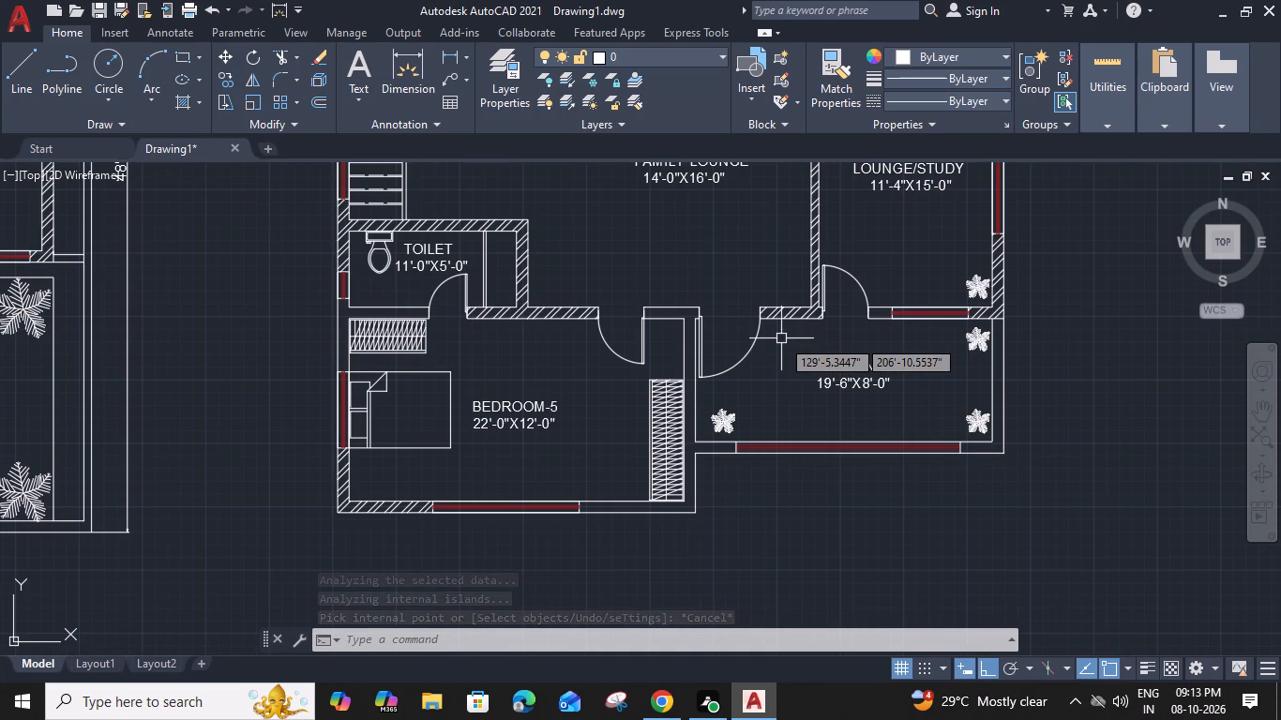
pyautogui.moveTo(482, 517); pyautogui.dragTo(781, 338, button='middle')
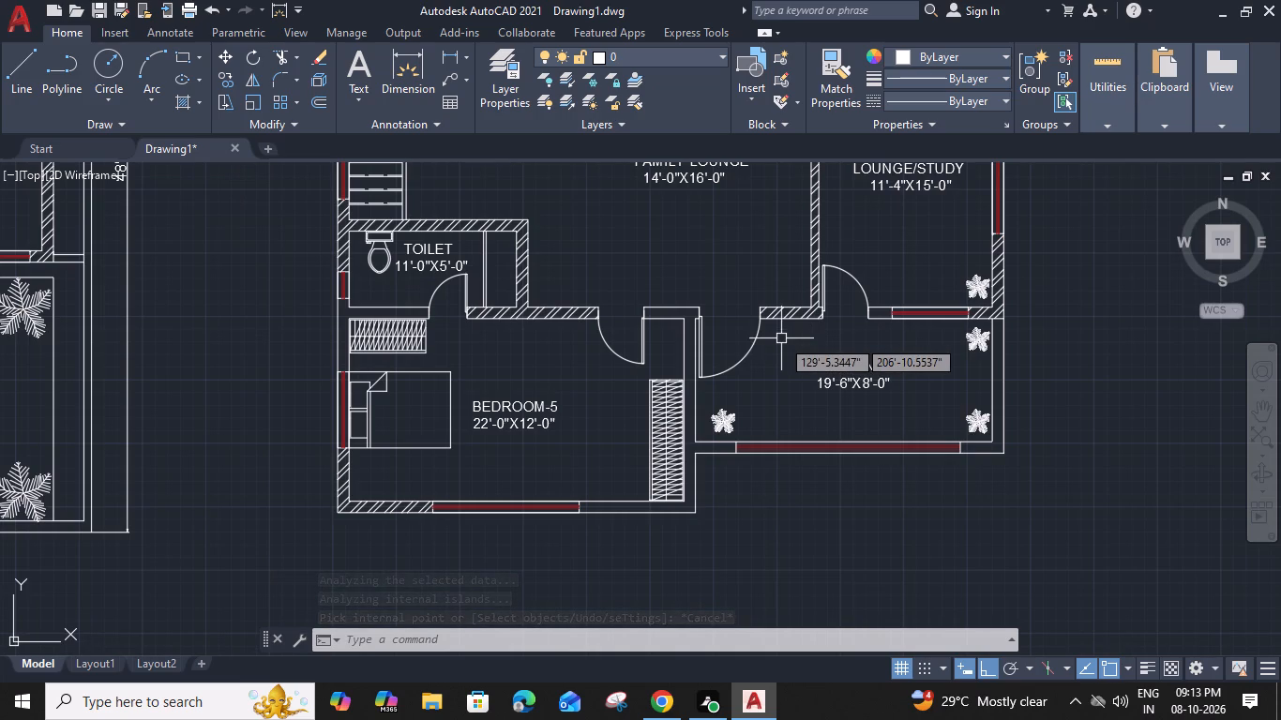
pyautogui.moveTo(781, 338); pyautogui.dragTo(782, 456, button='middle')
pyautogui.scroll(-3, 425, 505)
pyautogui.moveTo(327, 521); pyautogui.dragTo(348, 513, button='middle')
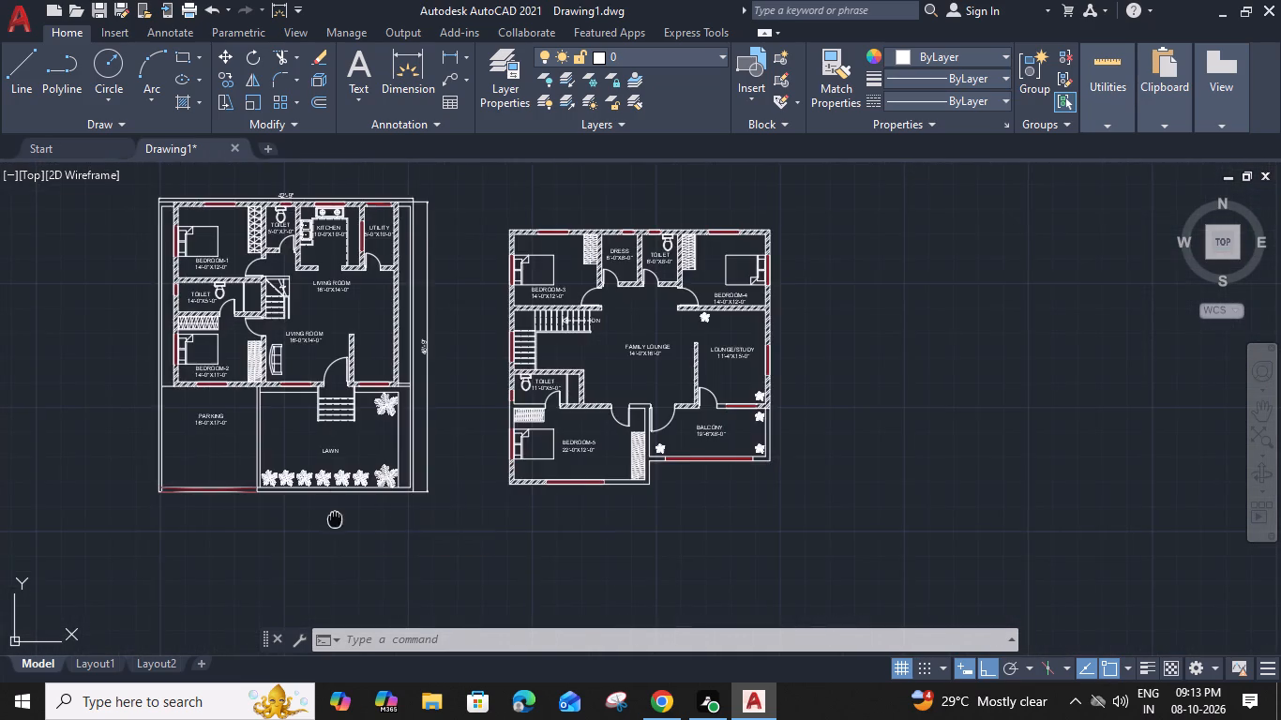
pyautogui.moveTo(348, 513); pyautogui.dragTo(473, 476, button='middle')
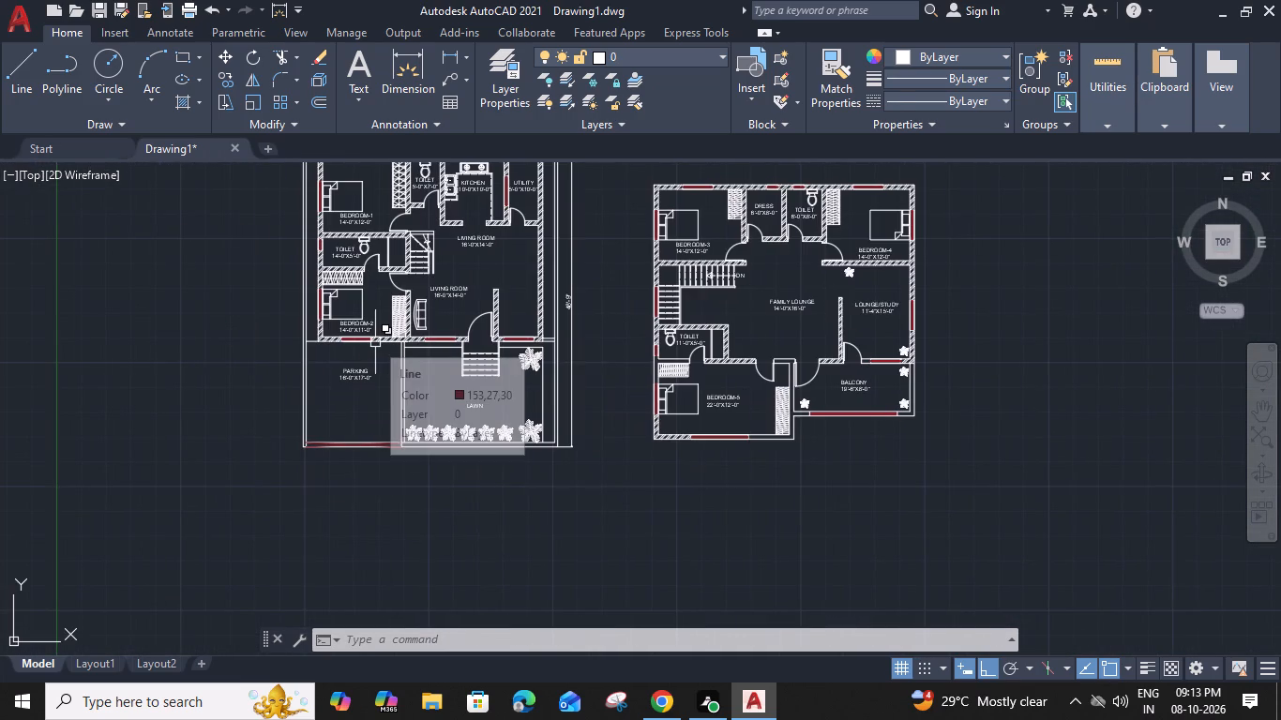
pyautogui.hotkey('ctrl', '3')
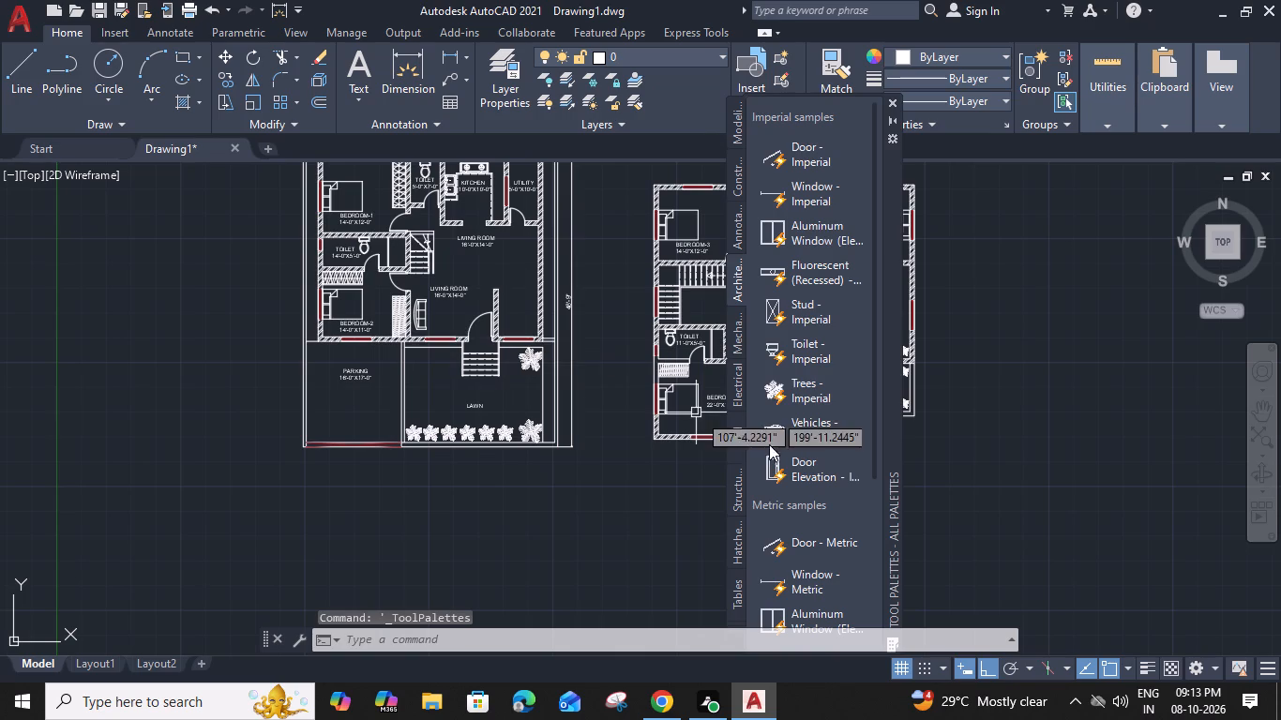
pyautogui.click(778, 433)
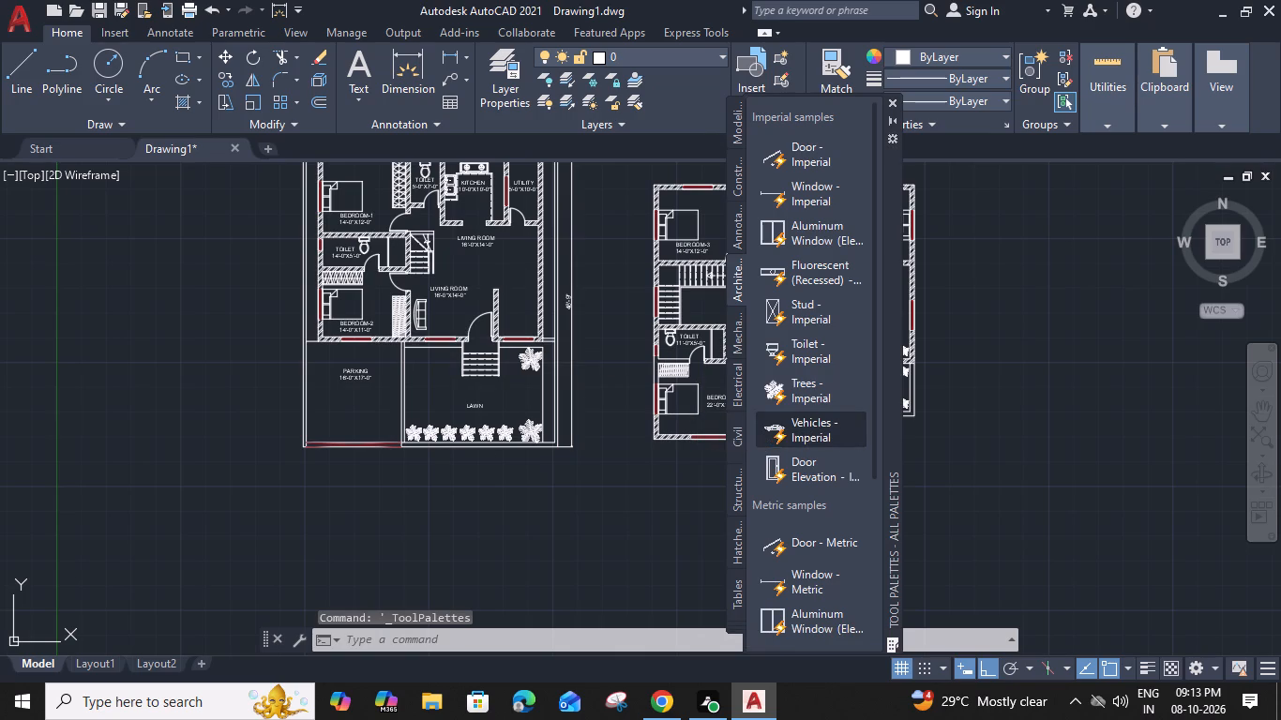
pyautogui.click(369, 489)
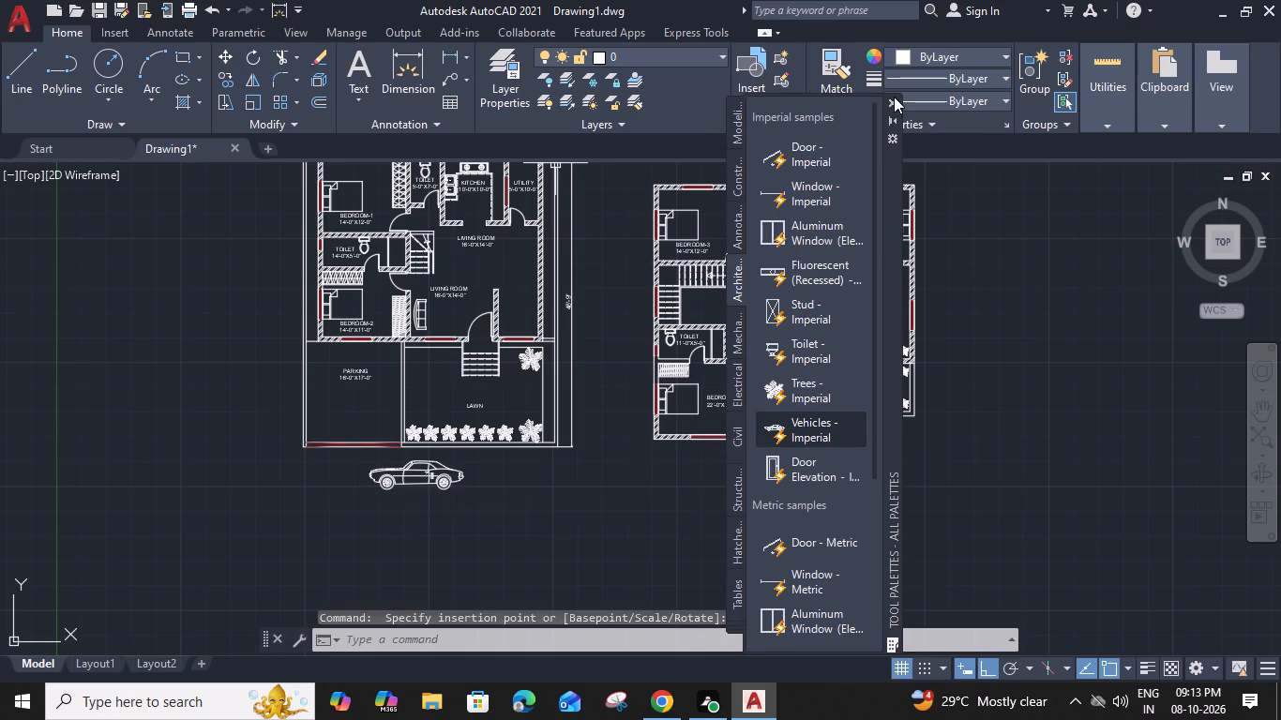
pyautogui.click(893, 98)
# Switch the car block outside the parking gate to its Sports Car (Top) view.
pyautogui.click(389, 479)
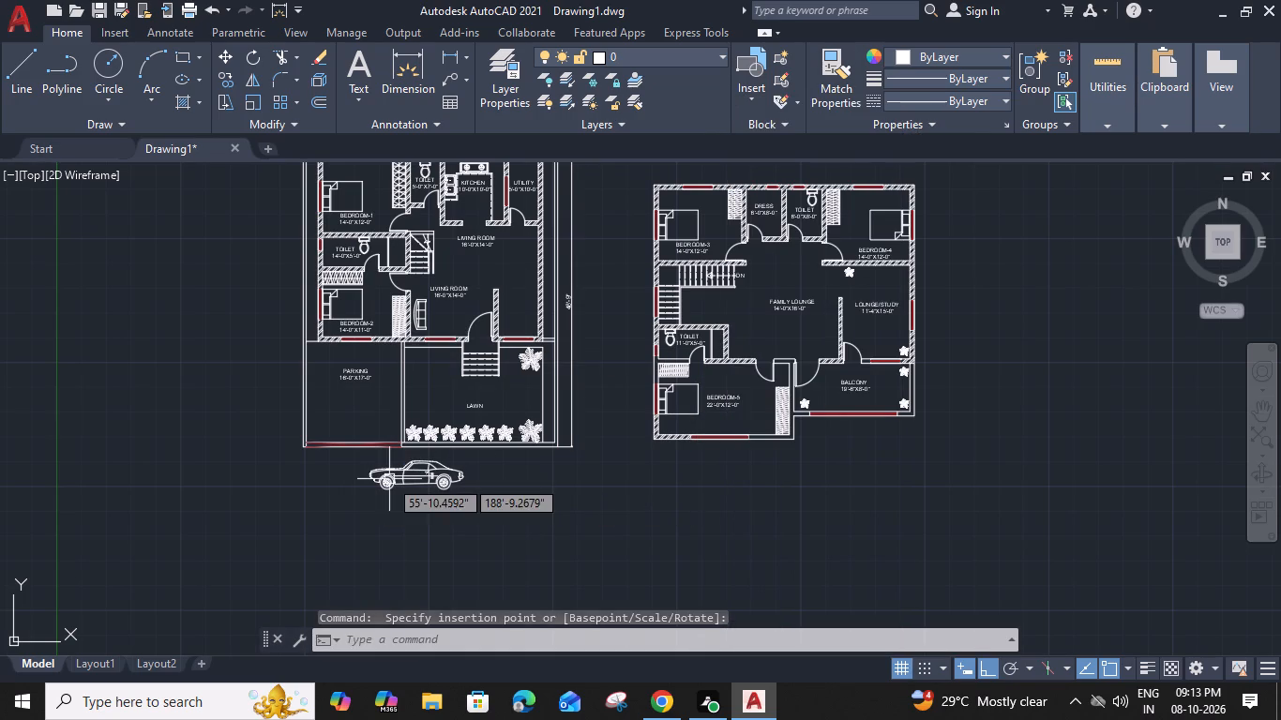
pyautogui.click(362, 498)
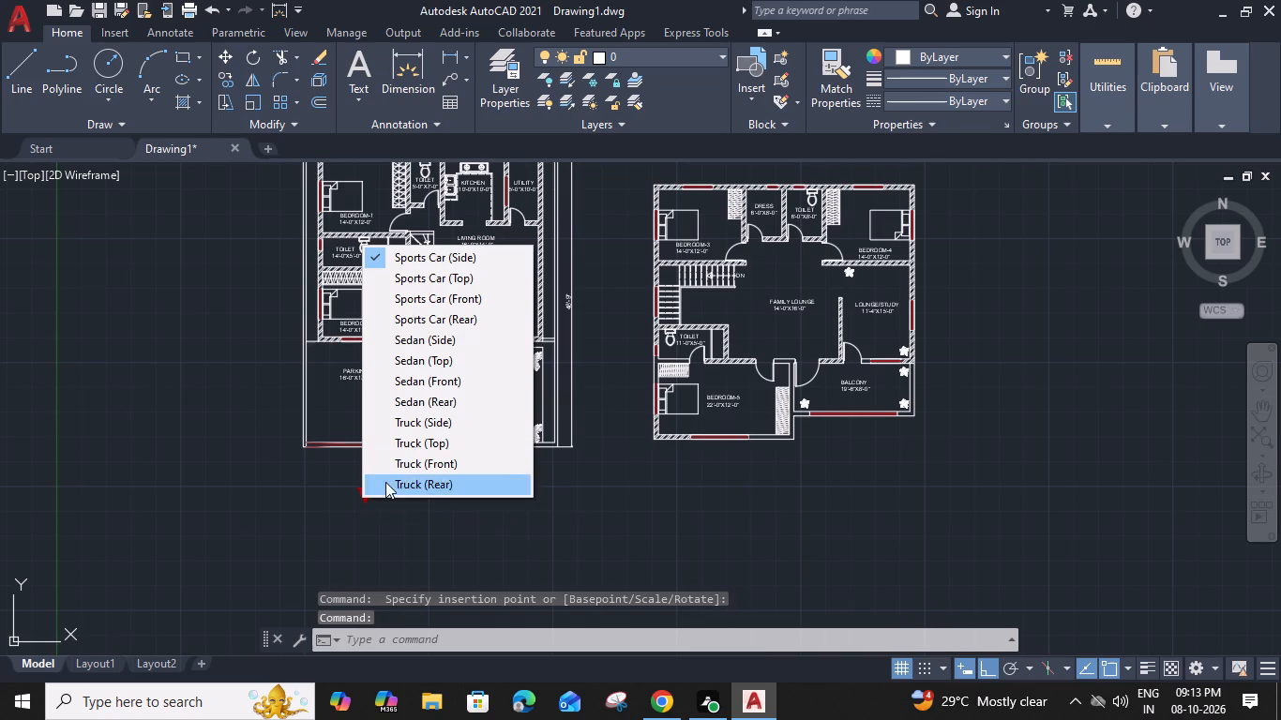
pyautogui.click(478, 281)
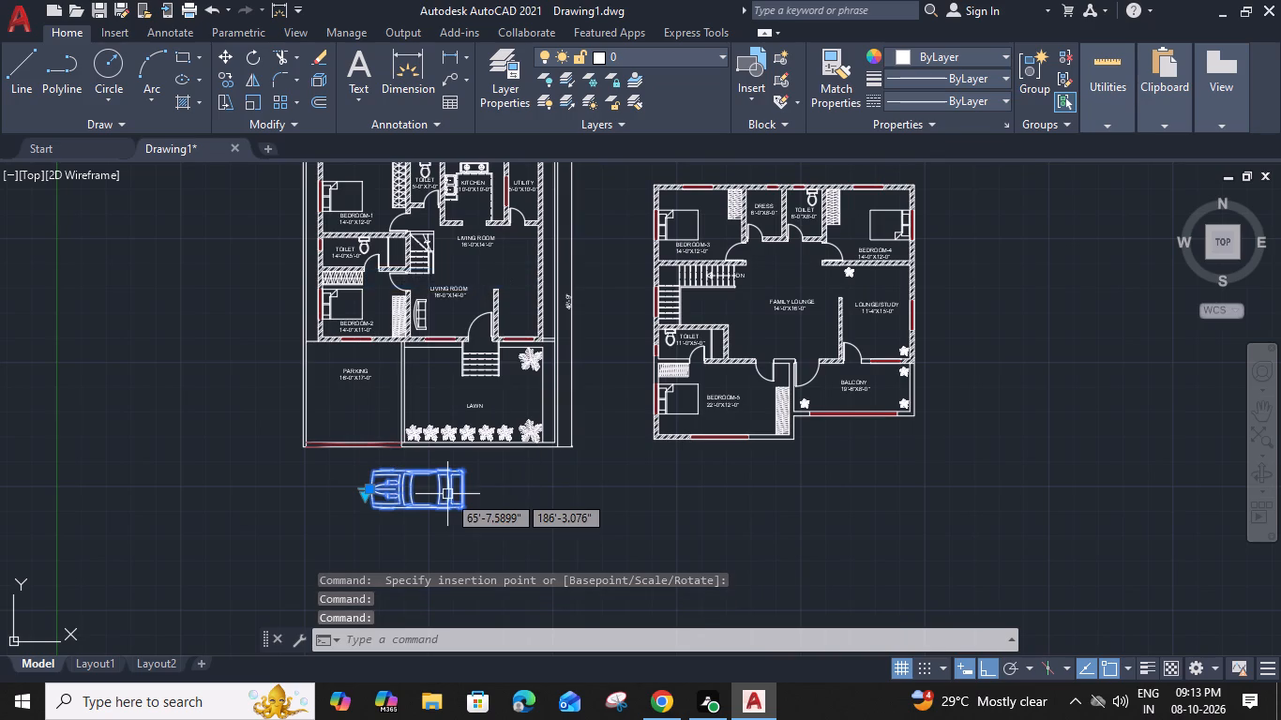
# Rotate the top-view sports car by 270° about its front corner so its nose faces the parking gate.
pyautogui.press('r')
pyautogui.write('O')
pyautogui.press('space')
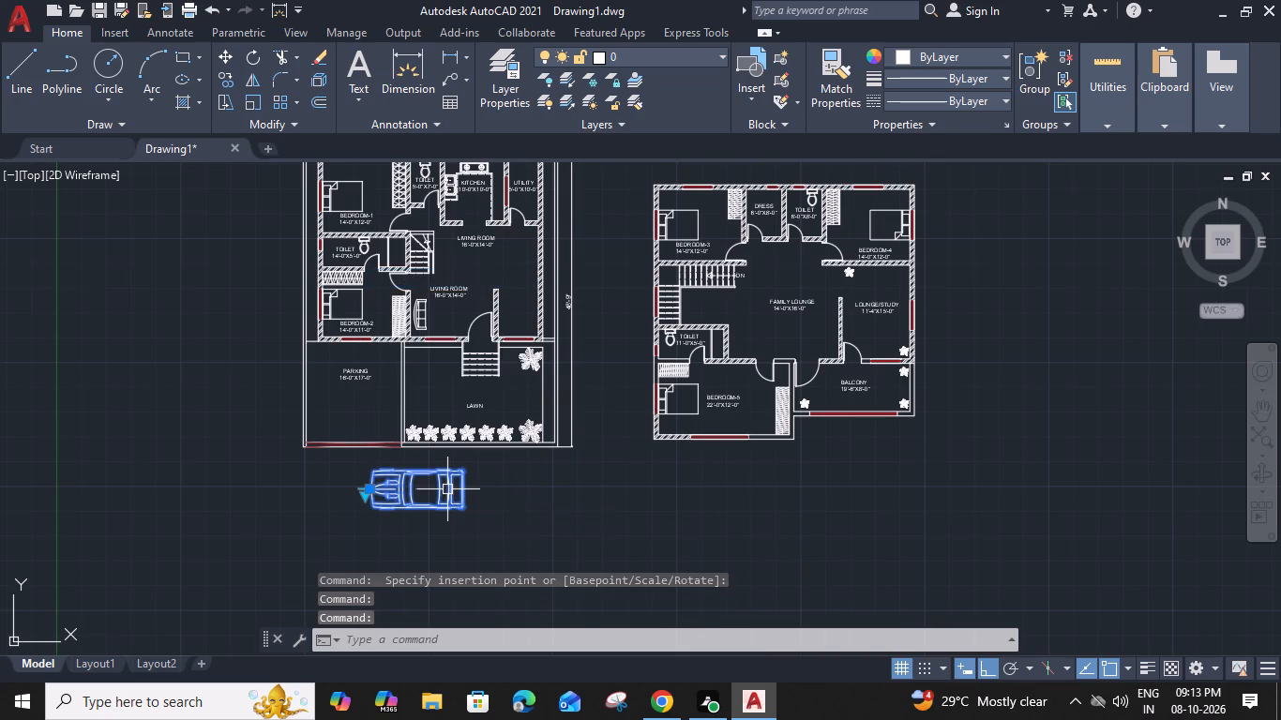
pyautogui.scroll(2, 465, 505)
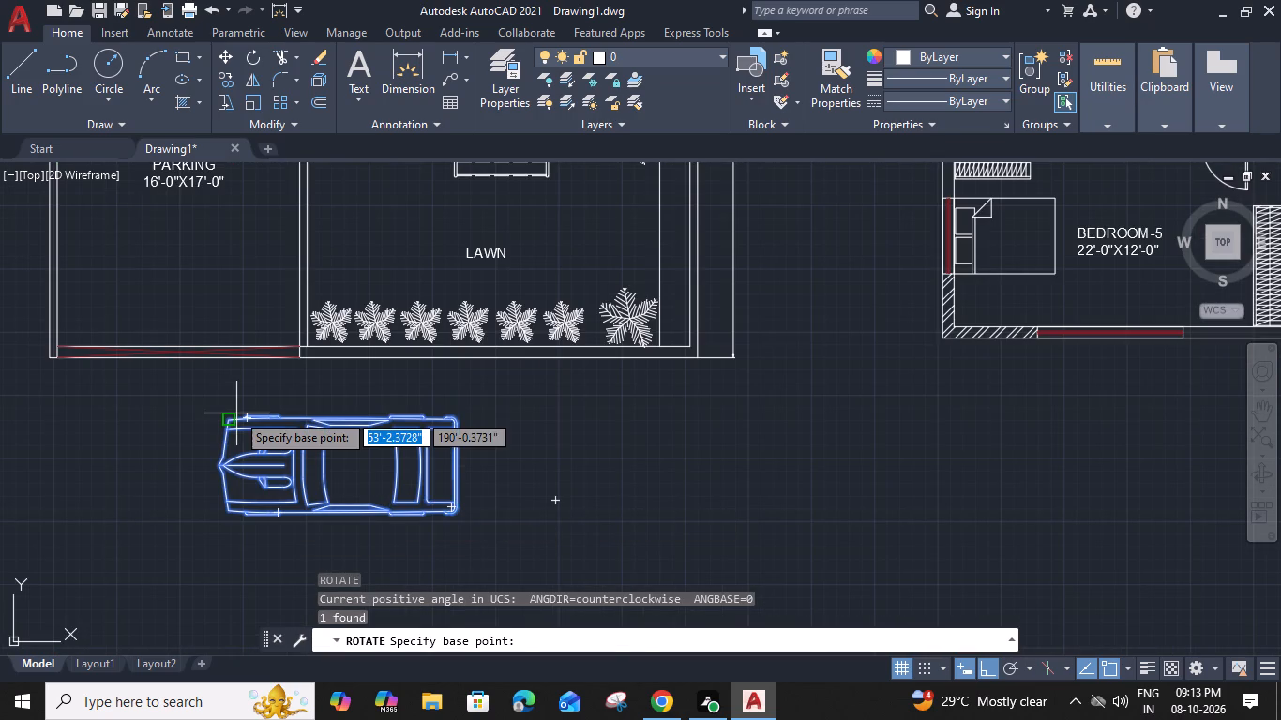
pyautogui.click(231, 420)
pyautogui.scroll(4, 212, 487)
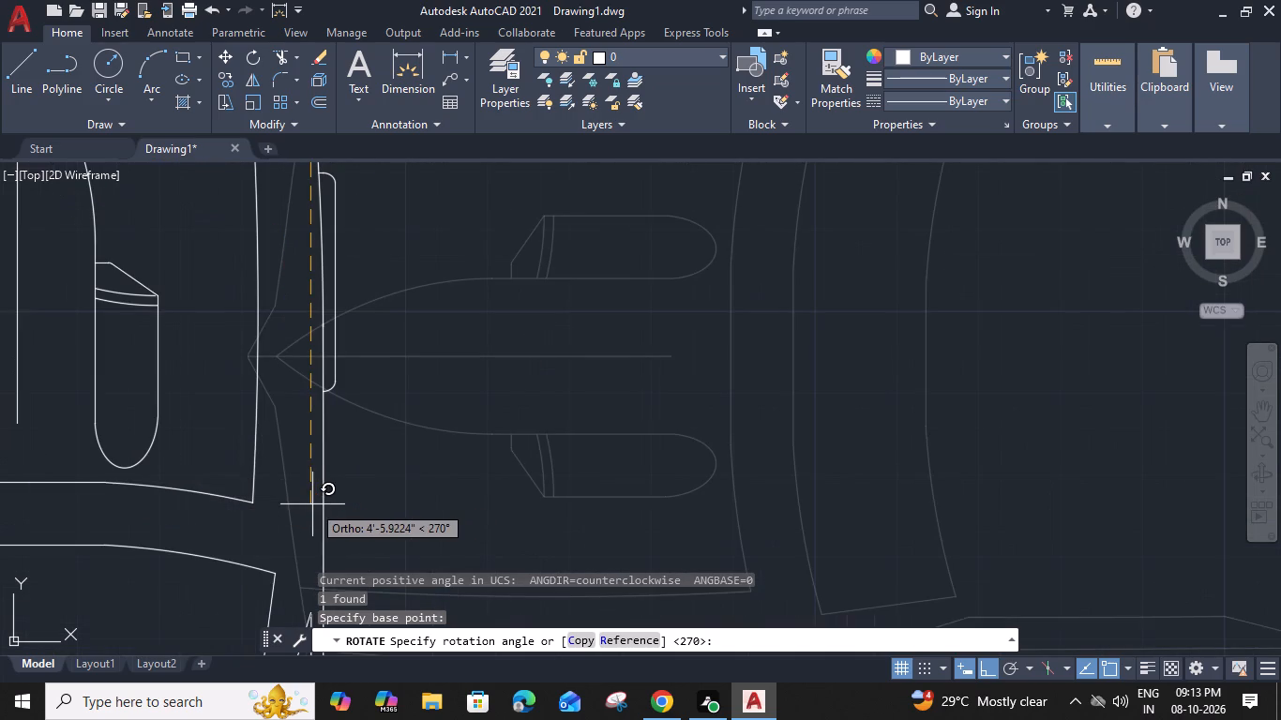
pyautogui.click(310, 504)
# Scale the sports car down about its nose tip to a little over half its size.
pyautogui.scroll(-3, 310, 502)
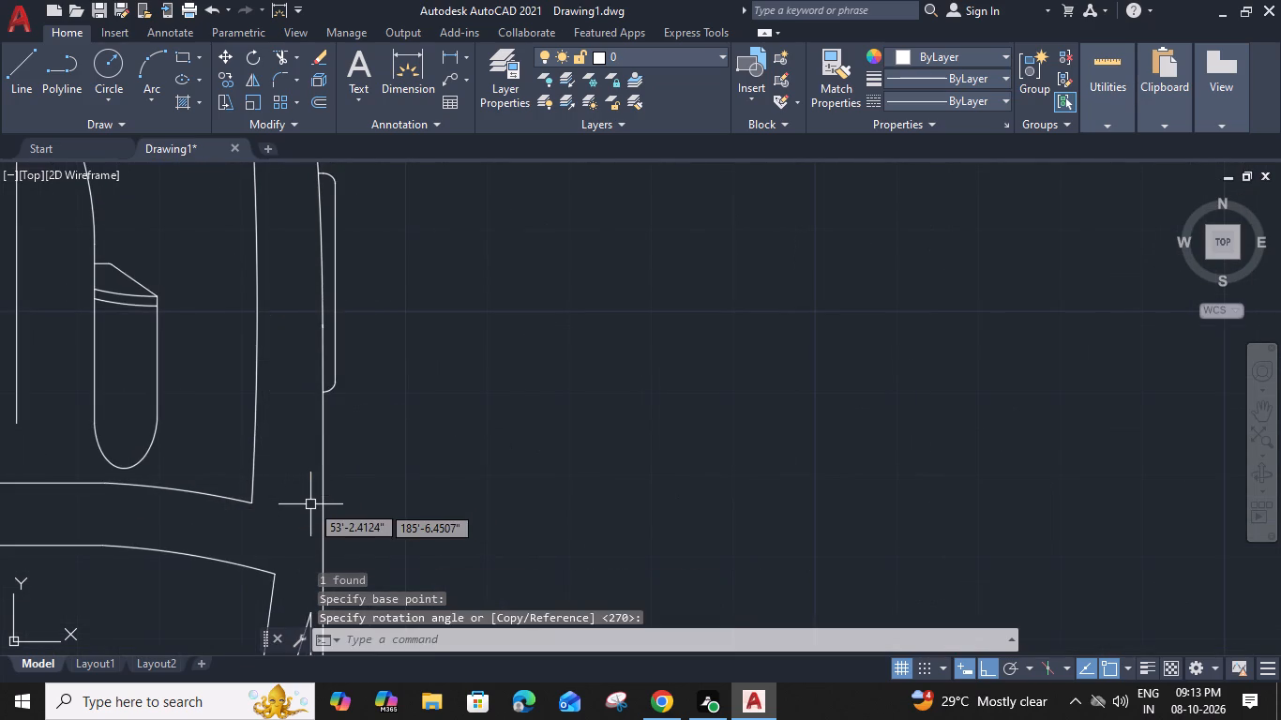
pyautogui.click(189, 508)
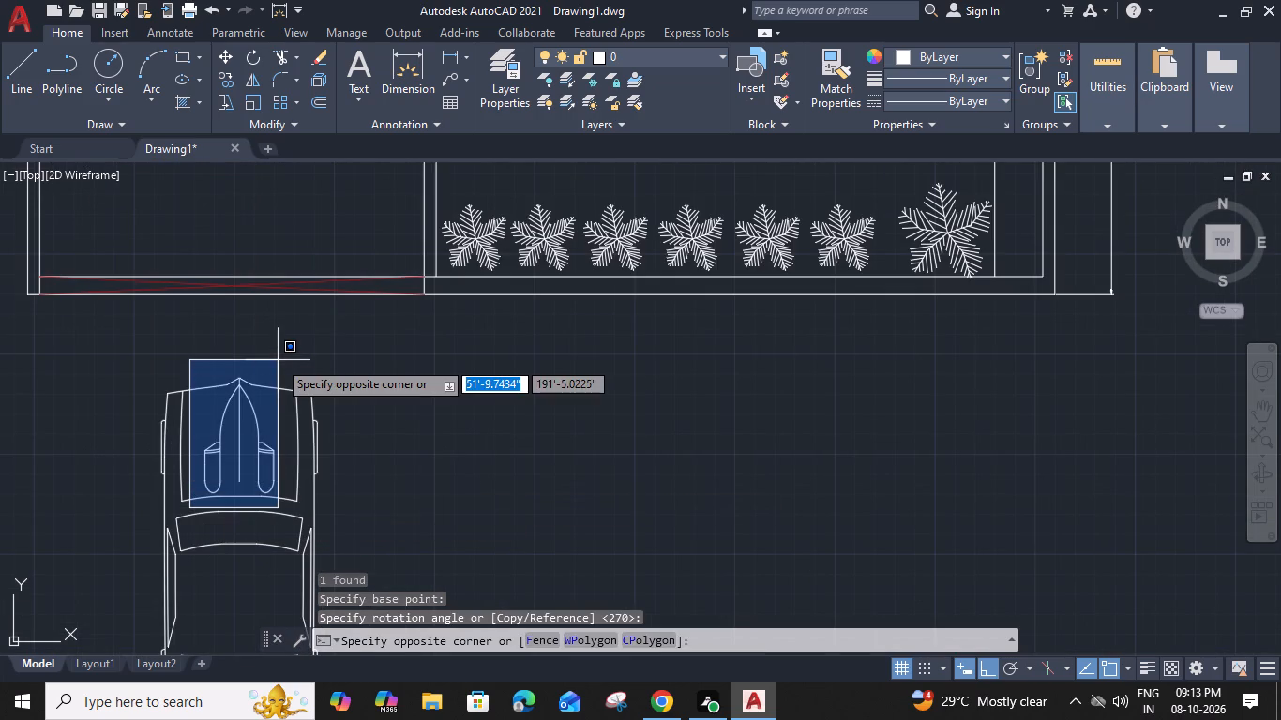
pyautogui.click(279, 360)
pyautogui.scroll(-1, 317, 448)
pyautogui.moveTo(318, 439); pyautogui.dragTo(455, 364, button='middle')
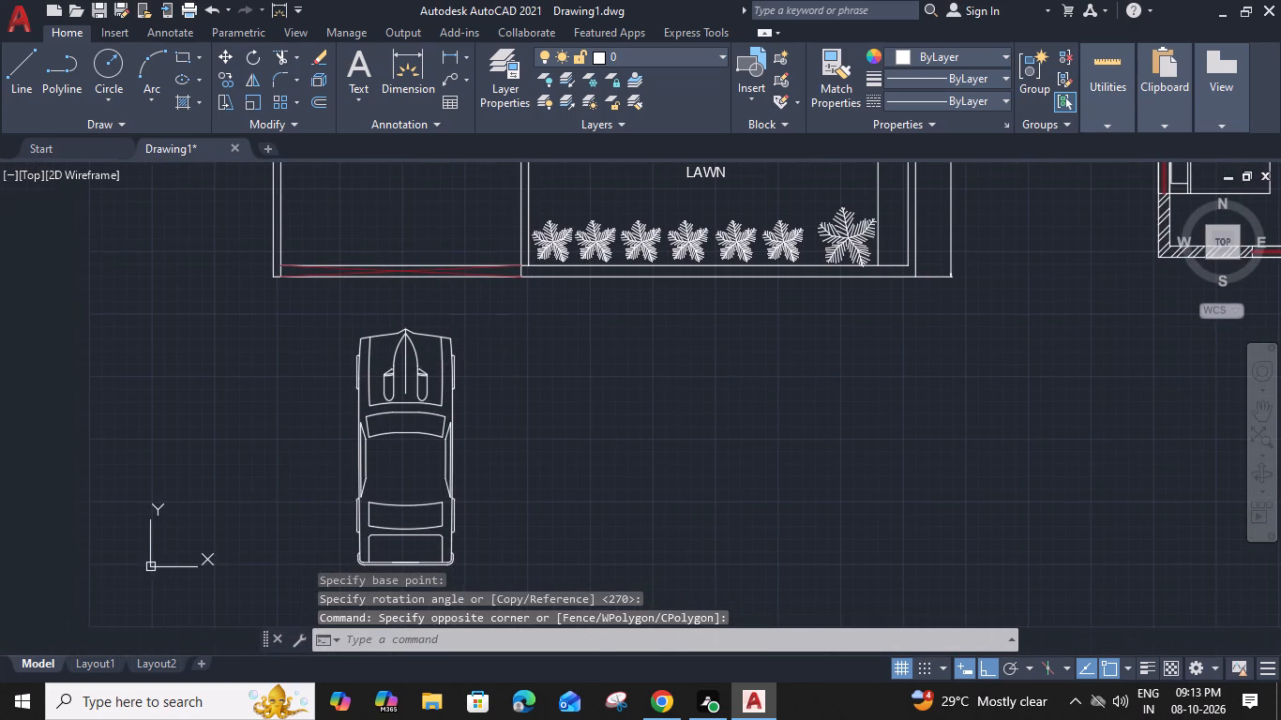
pyautogui.moveTo(479, 316); pyautogui.dragTo(464, 325)
pyautogui.click(211, 440)
pyautogui.write('SC')
pyautogui.press('space')
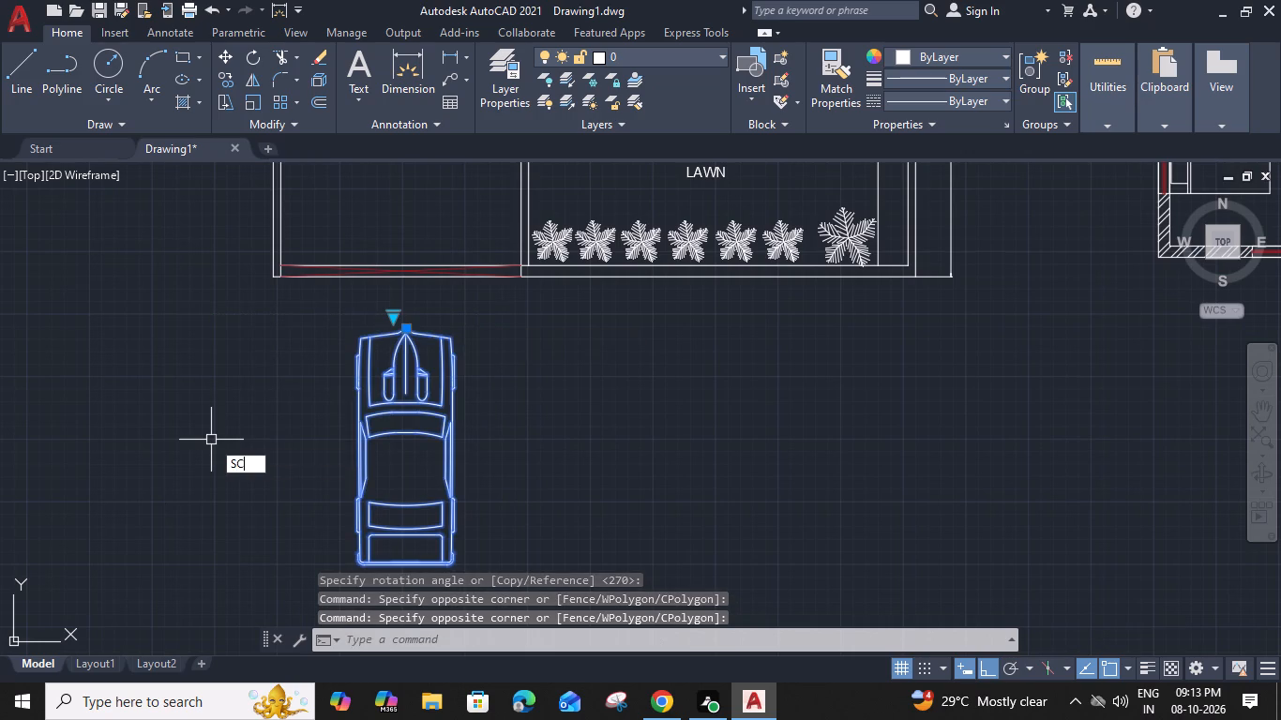
pyautogui.click(403, 327)
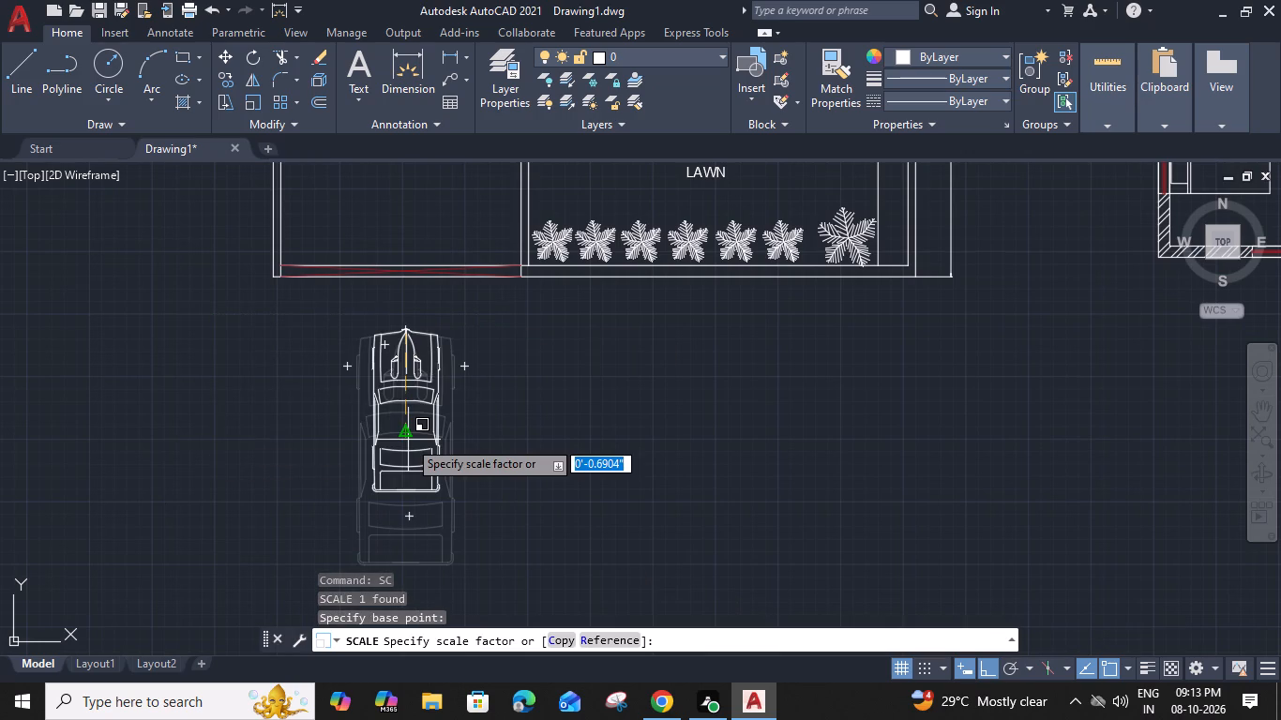
pyautogui.scroll(4, 404, 422)
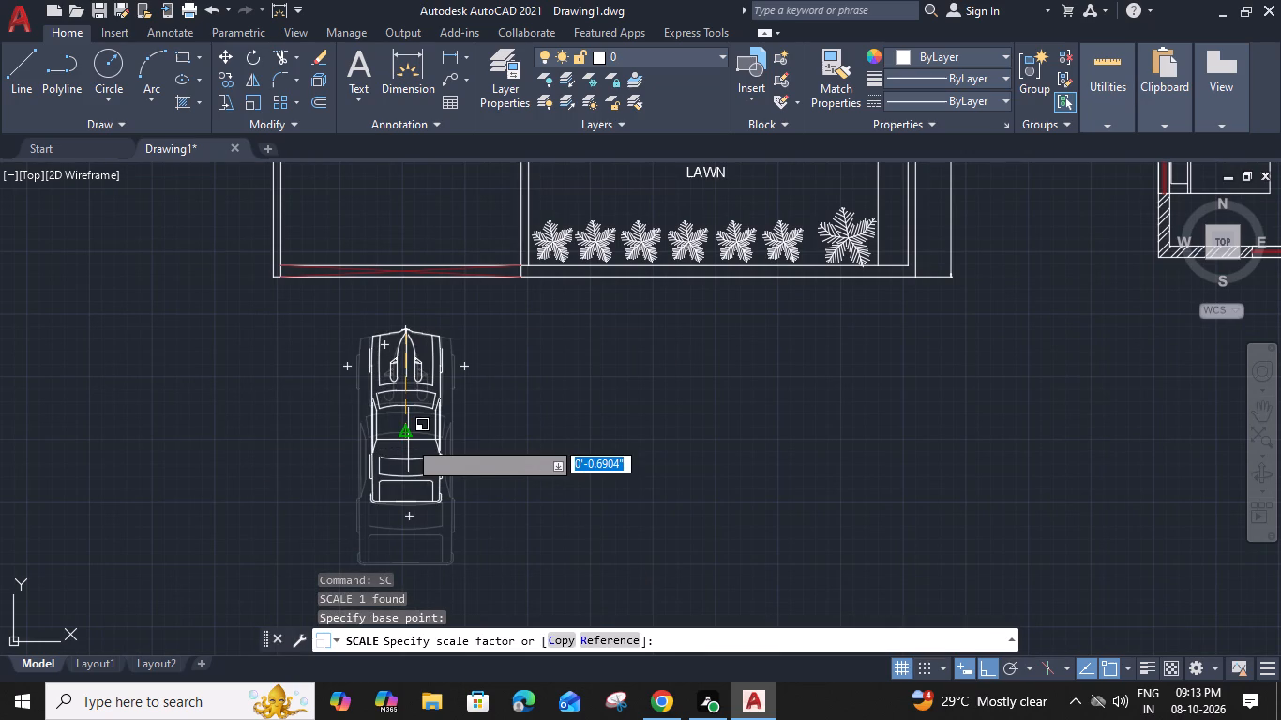
pyautogui.click(408, 405)
# Move the scaled sports car by its nose tip into the PARKING 16'-0"X17'-0" area.
pyautogui.scroll(-3, 408, 405)
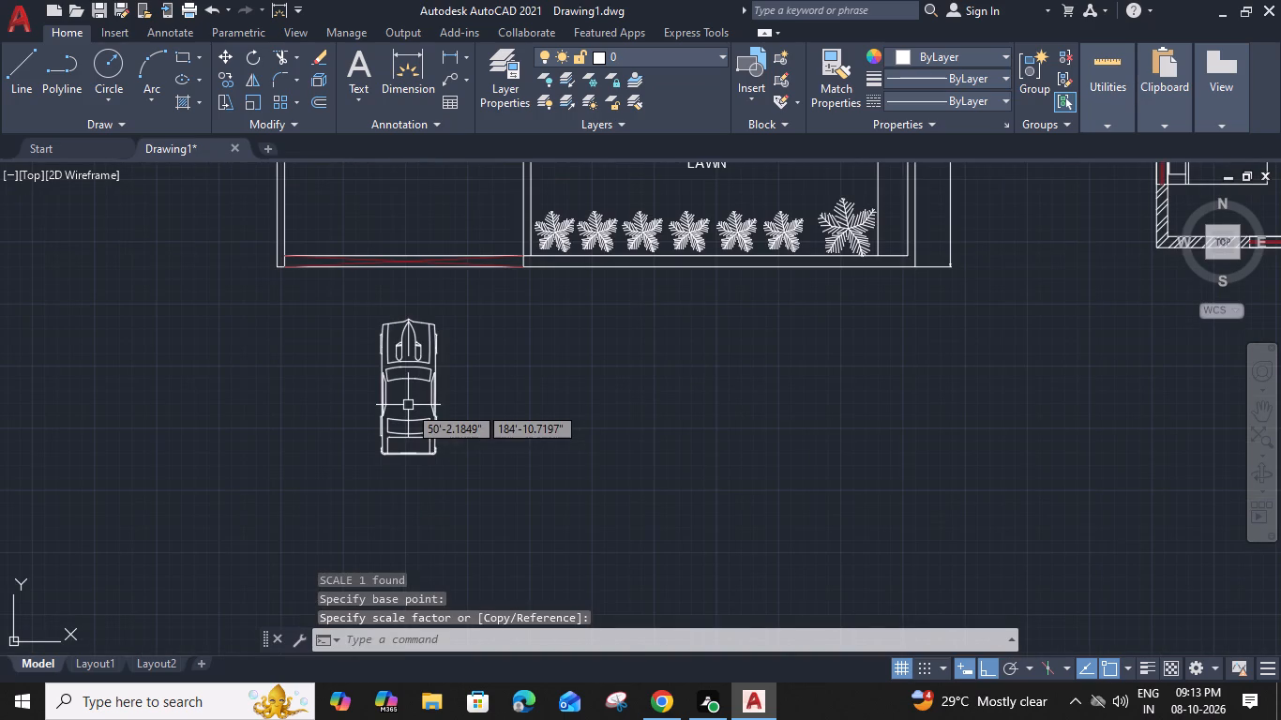
pyautogui.moveTo(446, 307); pyautogui.dragTo(438, 314)
pyautogui.click(332, 471)
pyautogui.press('m')
pyautogui.press('space')
pyautogui.scroll(4, 402, 302)
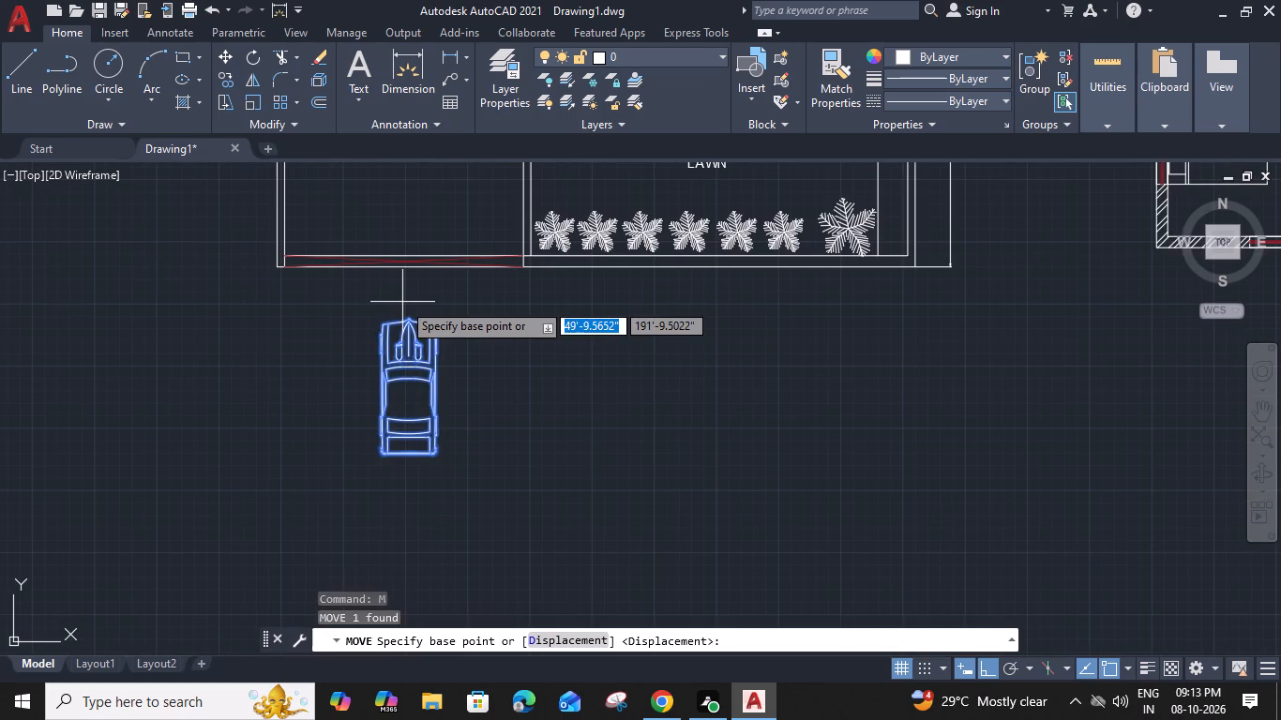
pyautogui.click(430, 411)
pyautogui.scroll(-4, 430, 408)
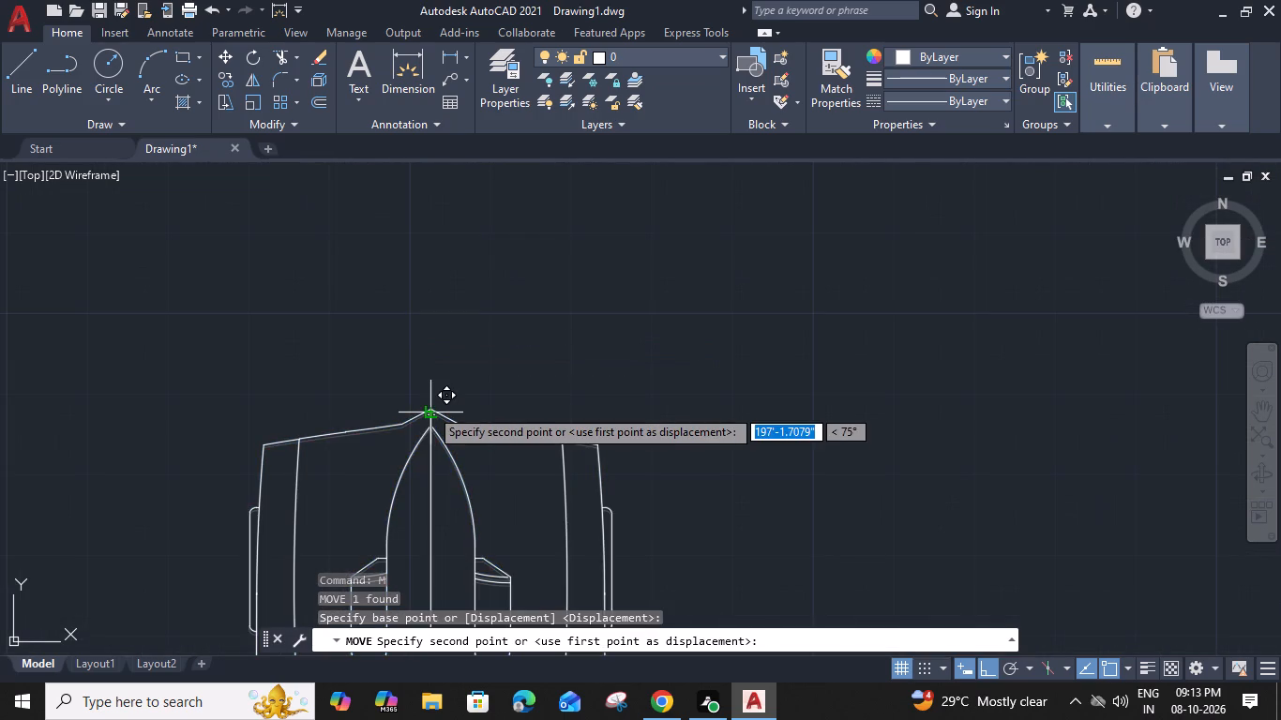
pyautogui.moveTo(447, 224); pyautogui.dragTo(458, 712, button='middle')
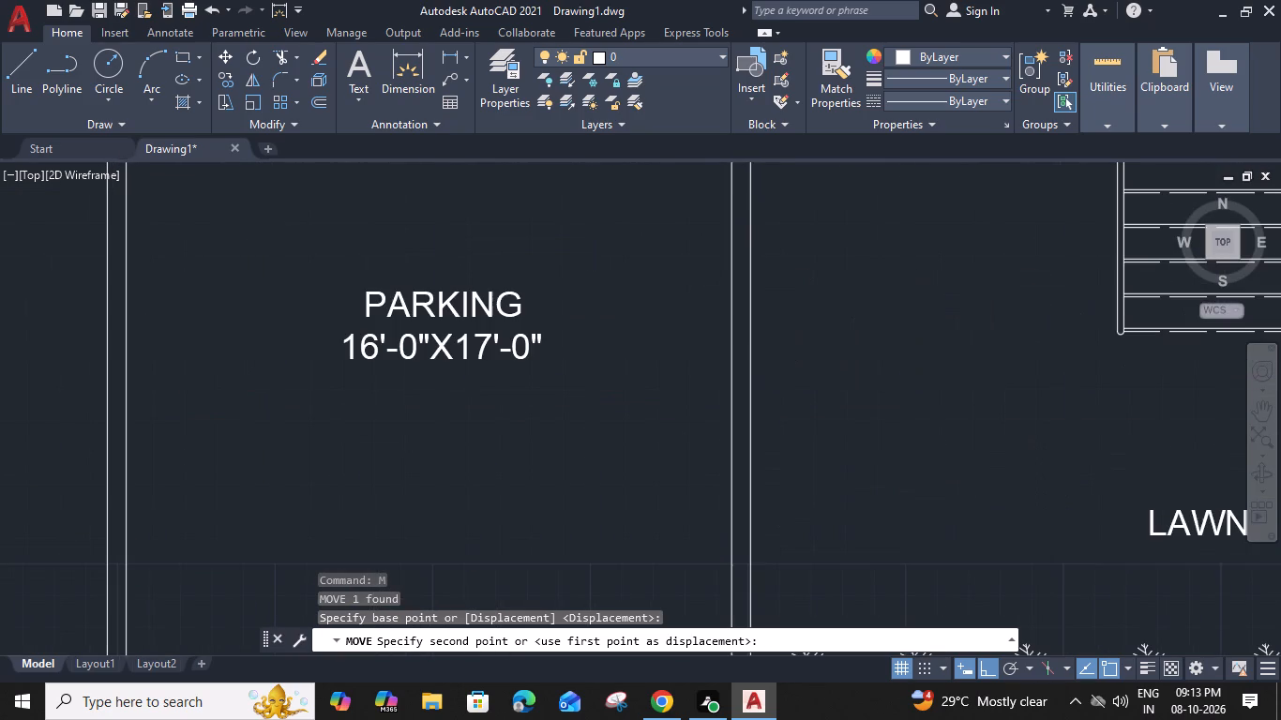